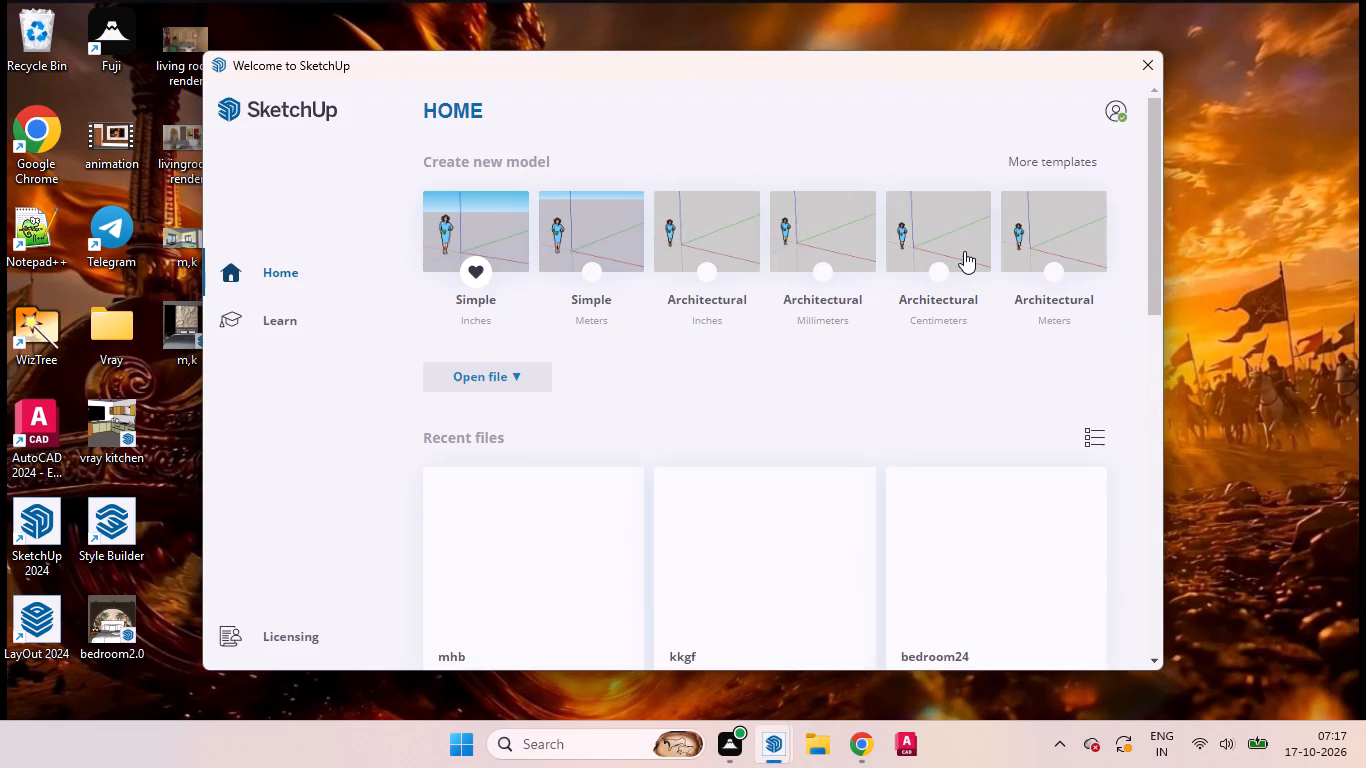
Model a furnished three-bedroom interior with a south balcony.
Create a new model from the Simple template in inches.
click(484, 245)
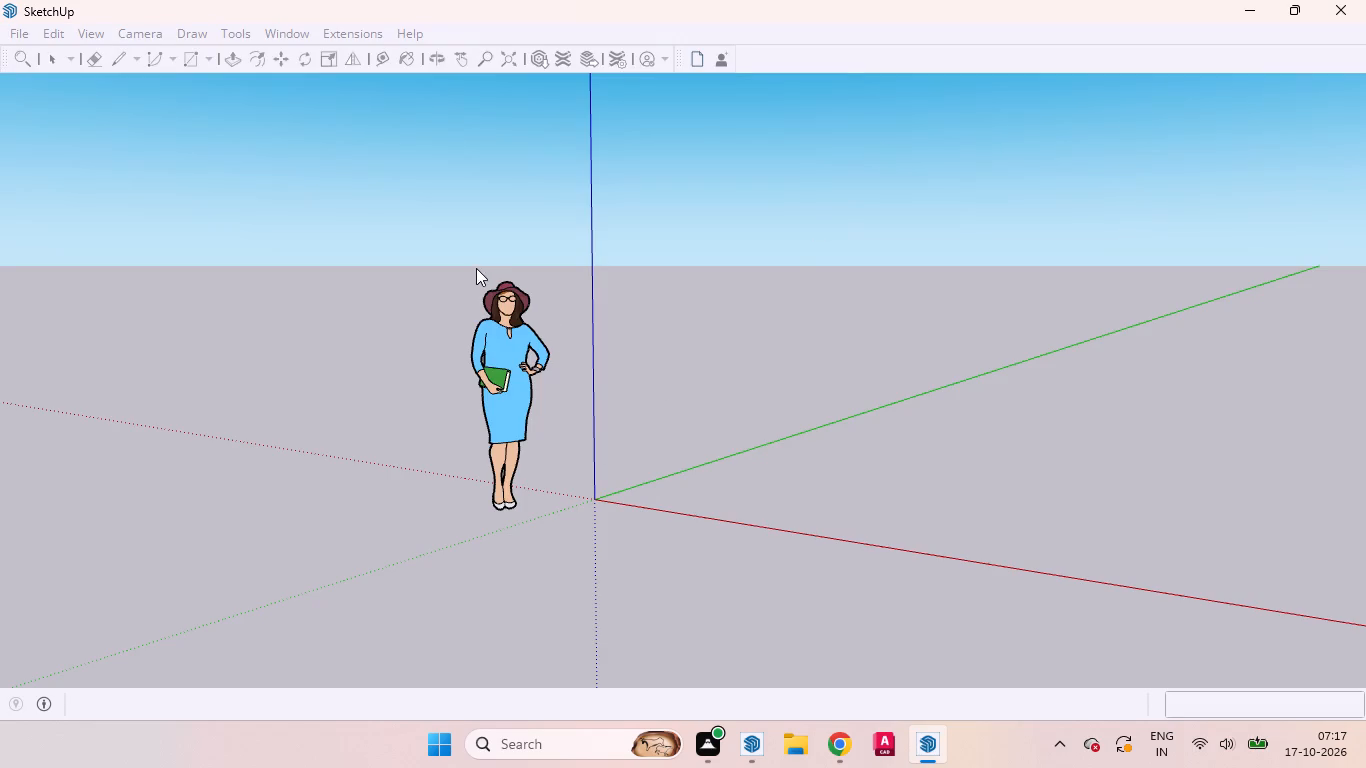
Delete the default human figure standing near the origin.
drag(476, 268, 515, 343)
click(541, 346)
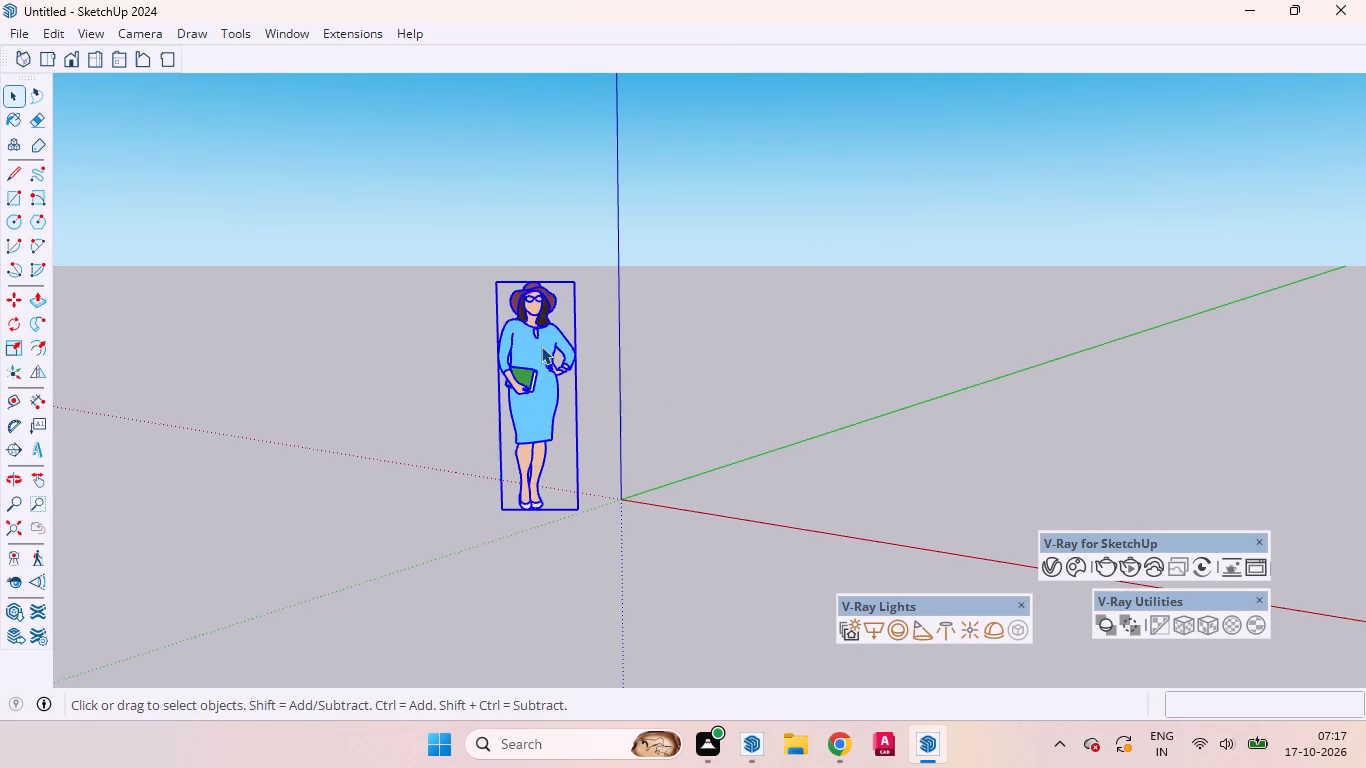
key(Delete)
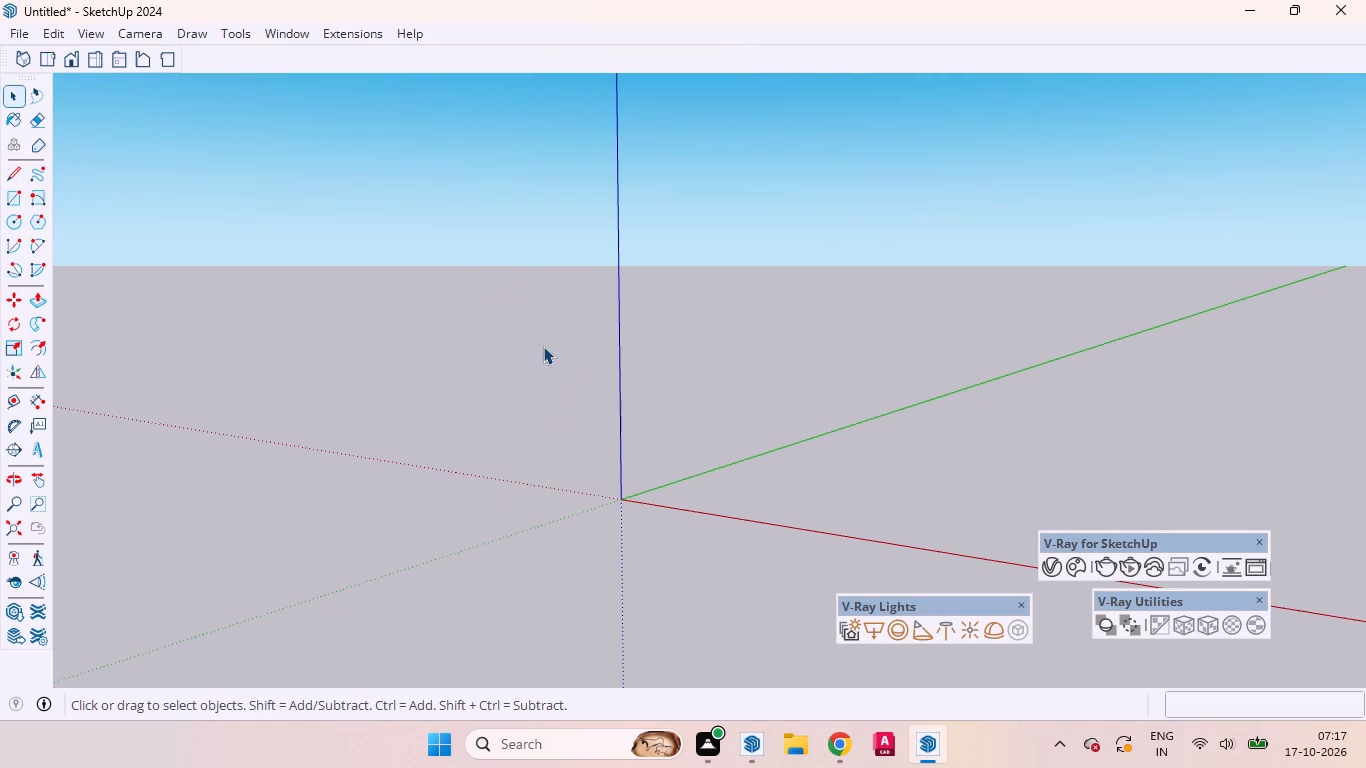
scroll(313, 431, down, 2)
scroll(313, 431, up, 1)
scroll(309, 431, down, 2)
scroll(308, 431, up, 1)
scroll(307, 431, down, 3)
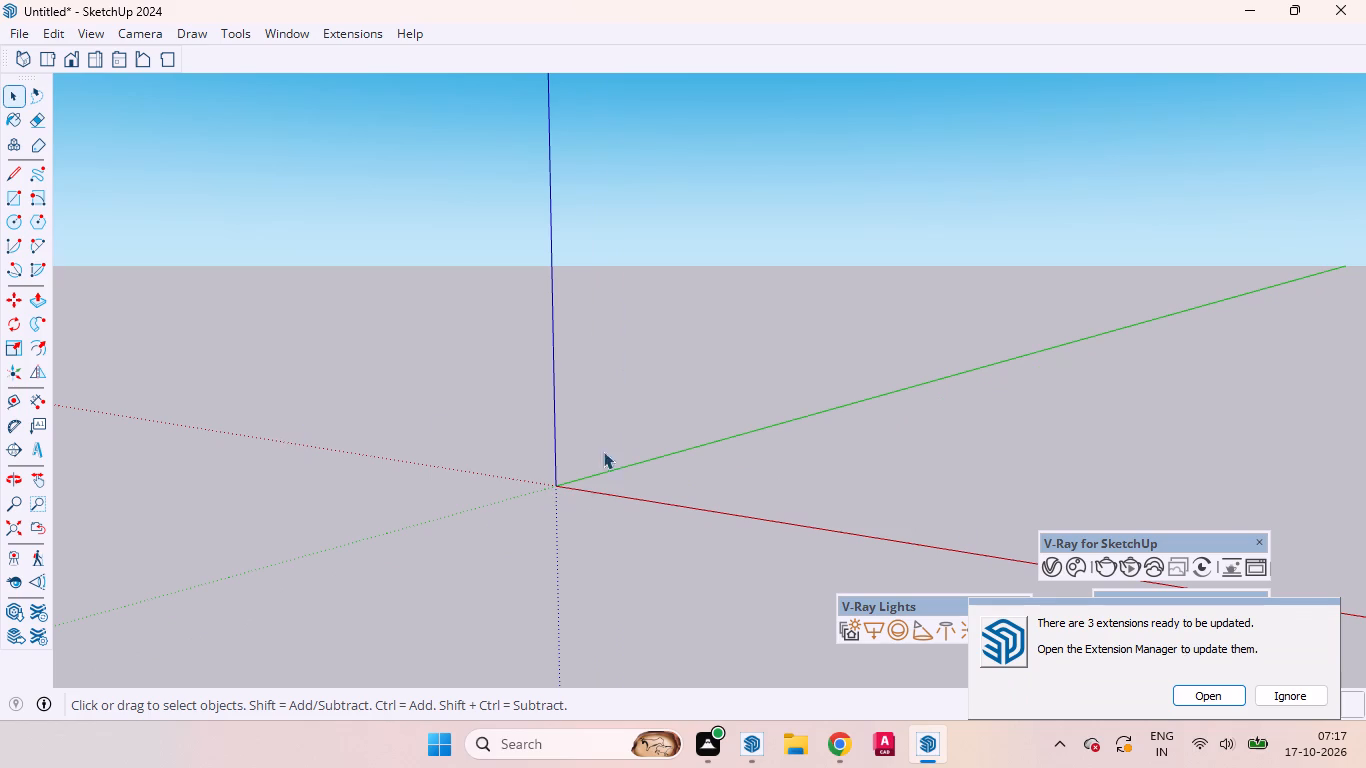
Ignore the extension update notice.
click(1303, 696)
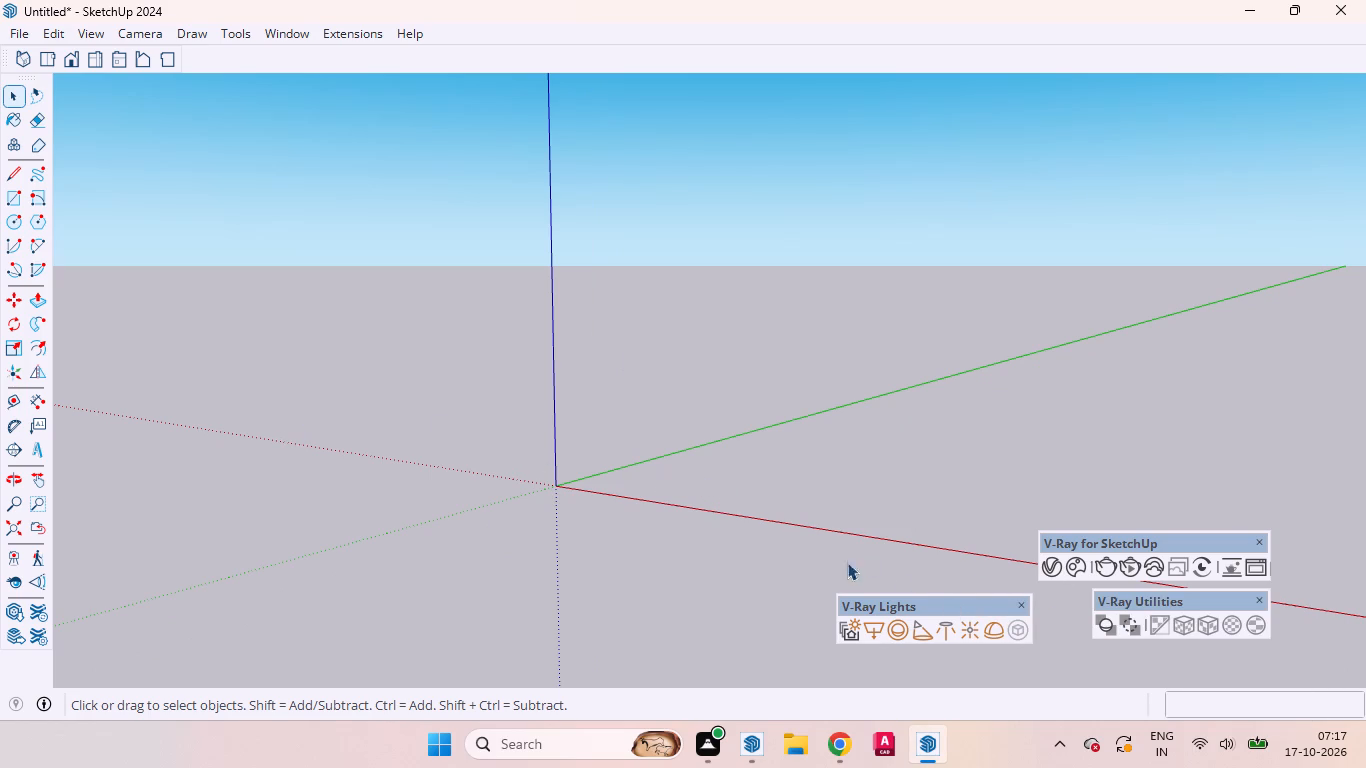
Start a file import and select the AutoCAD drawing Drawing21 from the Documents folder.
click(18, 30)
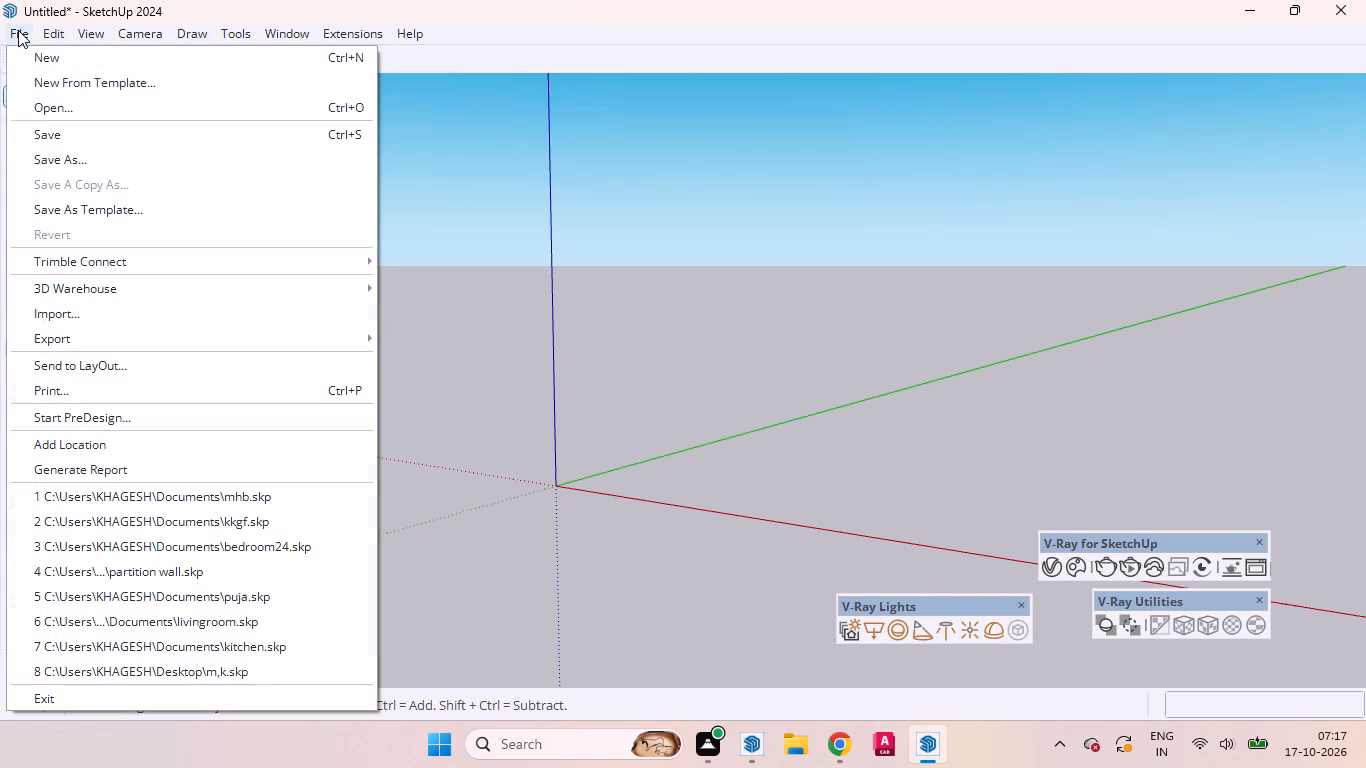
click(92, 308)
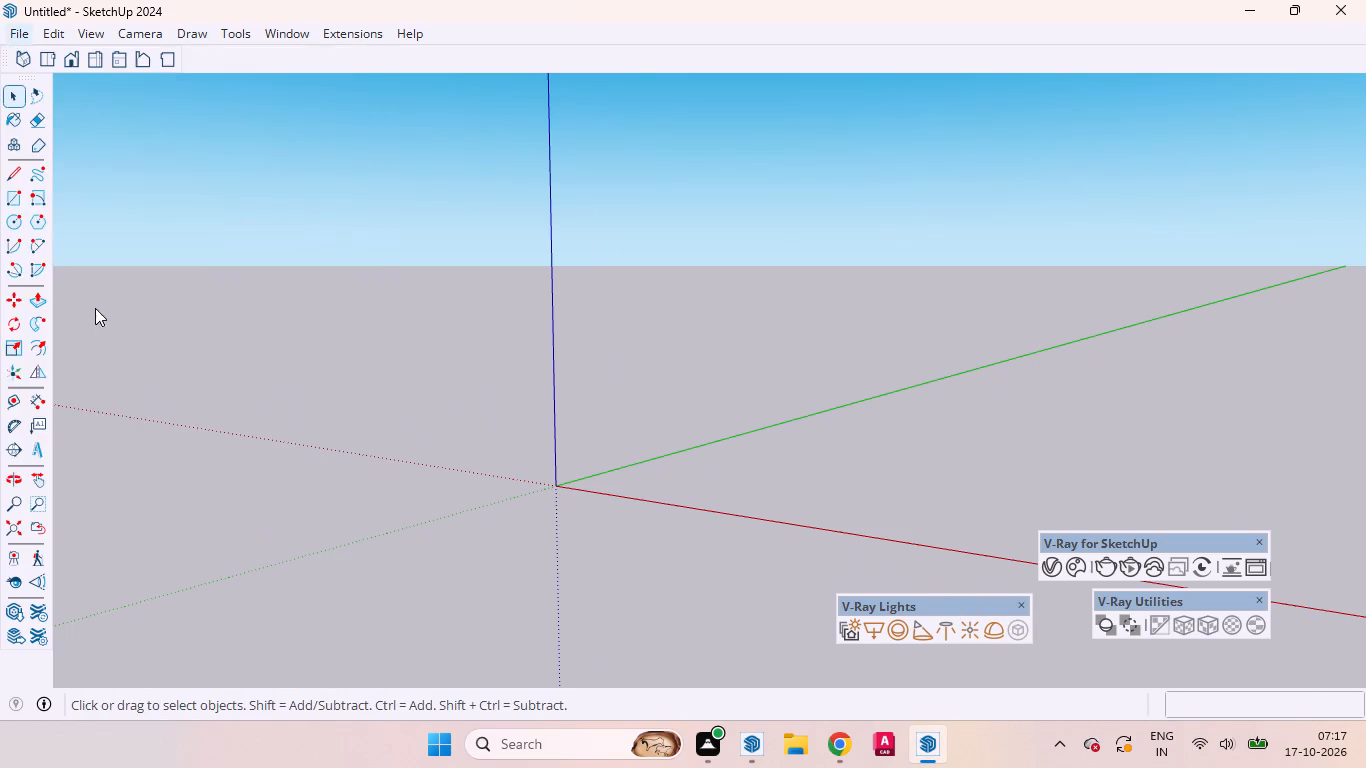
scroll(497, 296, down, 3)
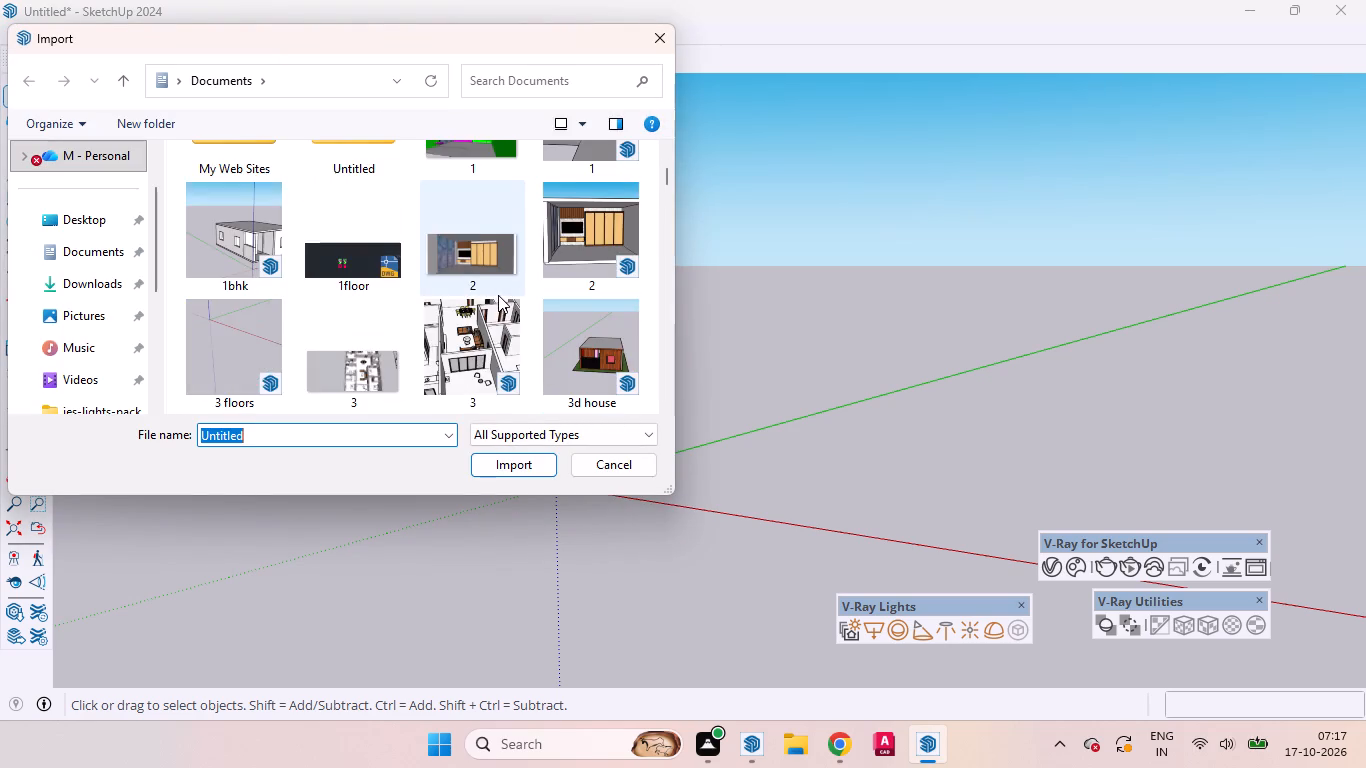
scroll(498, 295, down, 2)
scroll(500, 290, up, 1)
scroll(500, 290, down, 1)
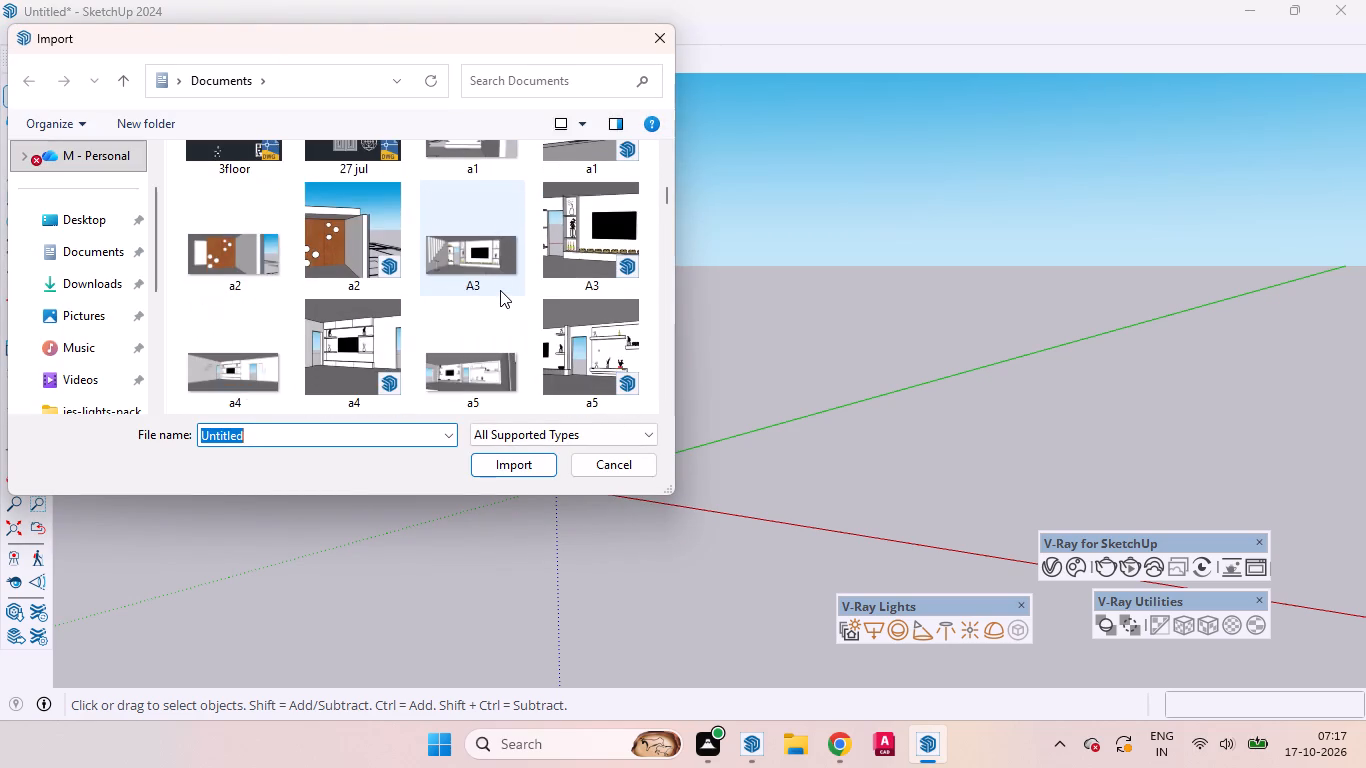
scroll(500, 290, down, 4)
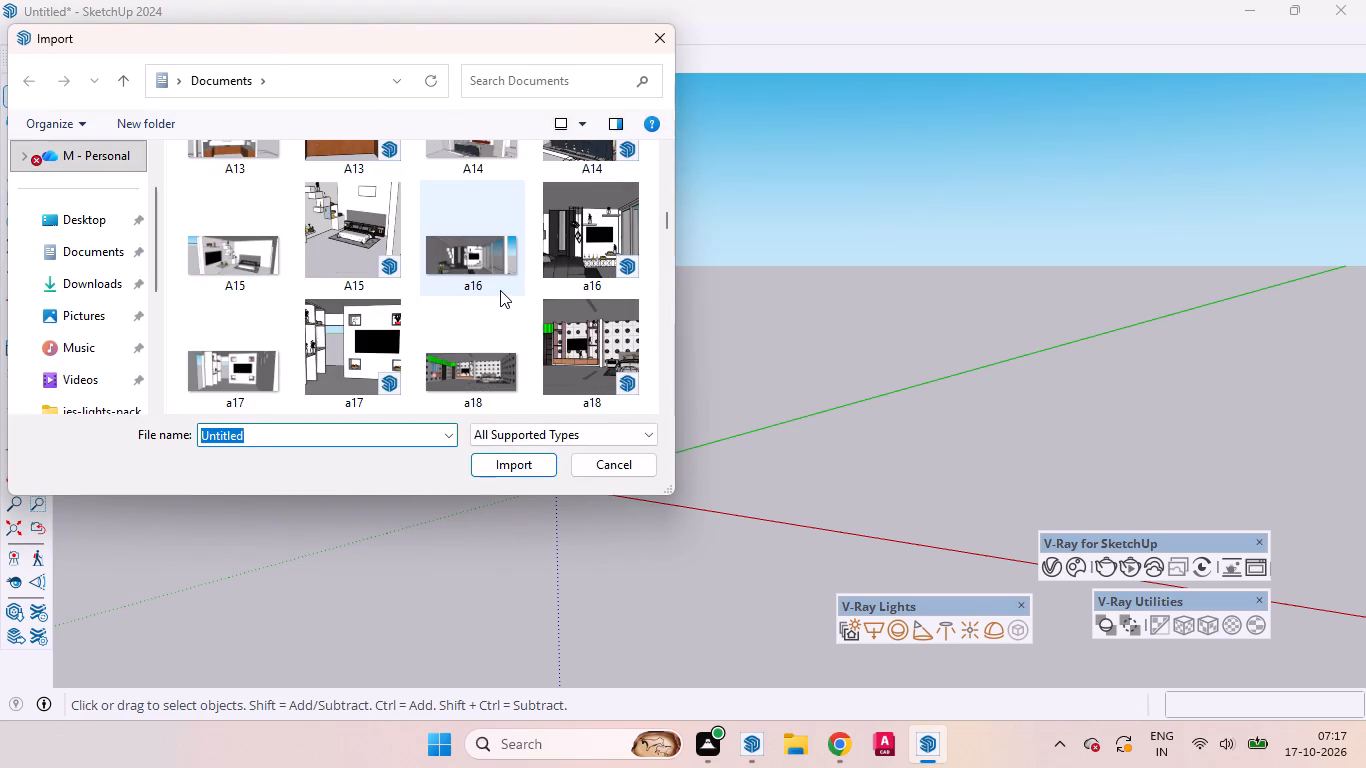
scroll(500, 290, down, 4)
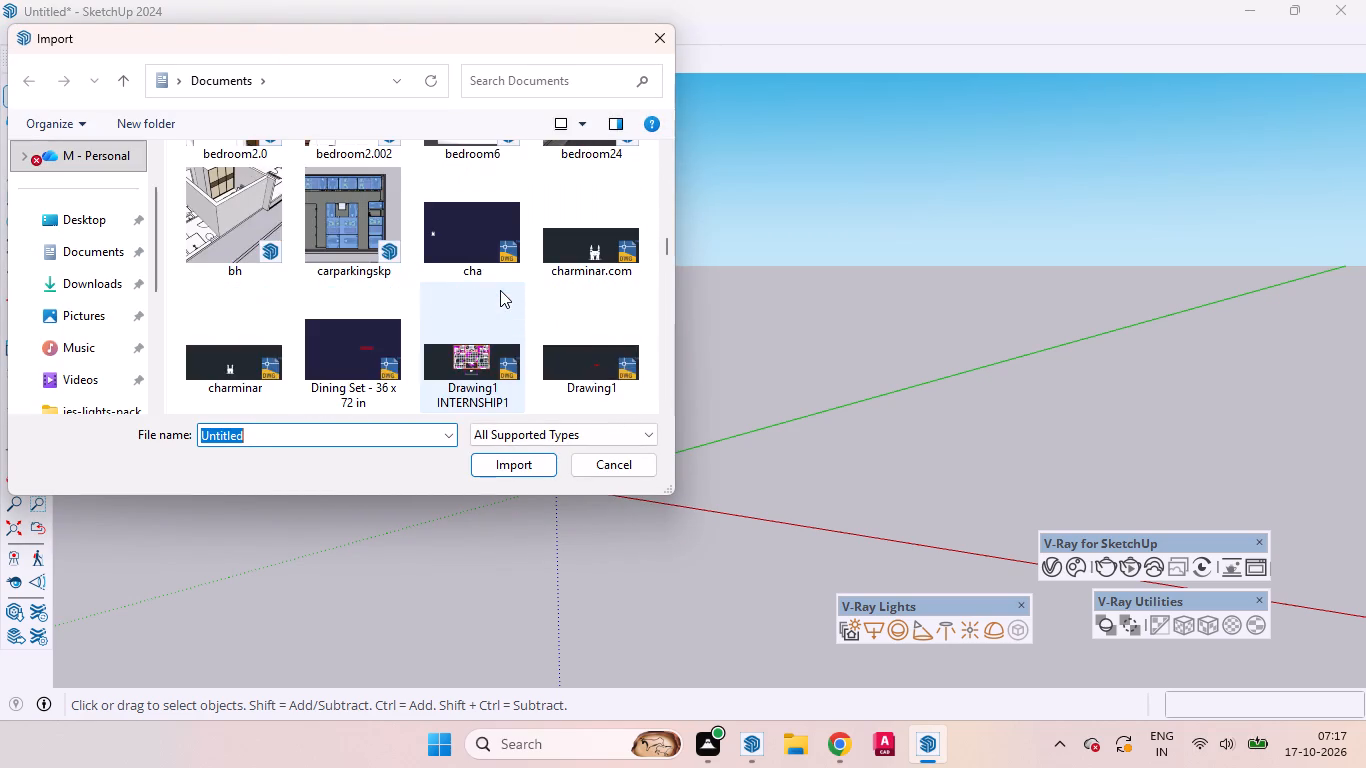
scroll(500, 290, down, 2)
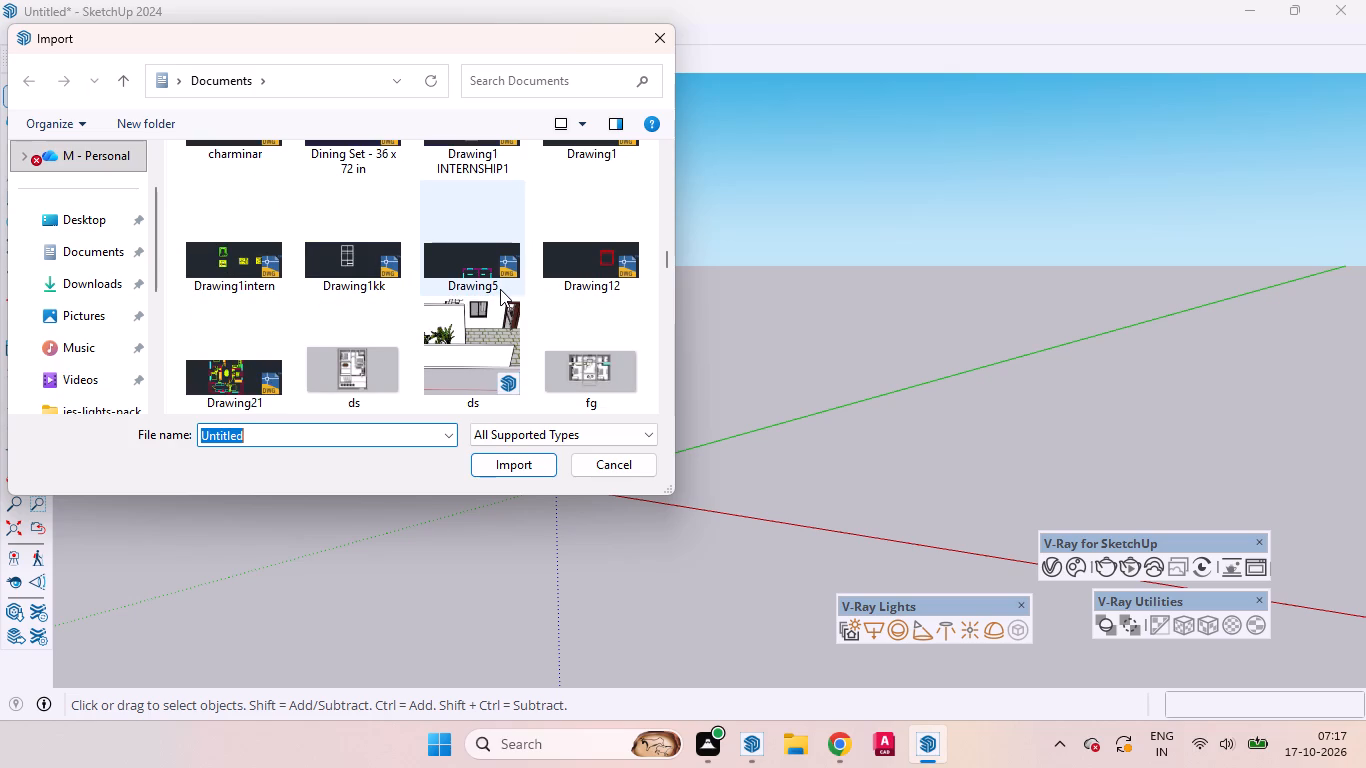
scroll(500, 289, up, 1)
scroll(501, 288, down, 2)
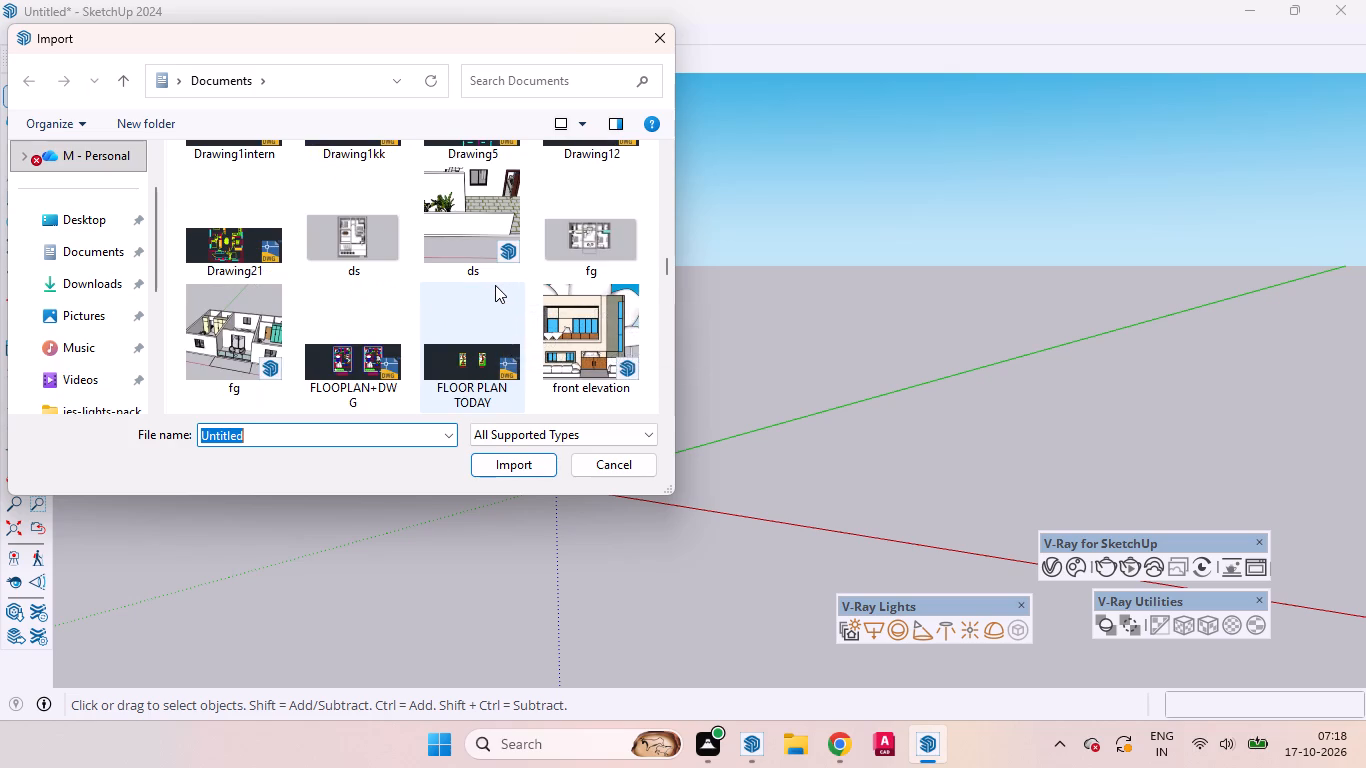
scroll(495, 285, down, 1)
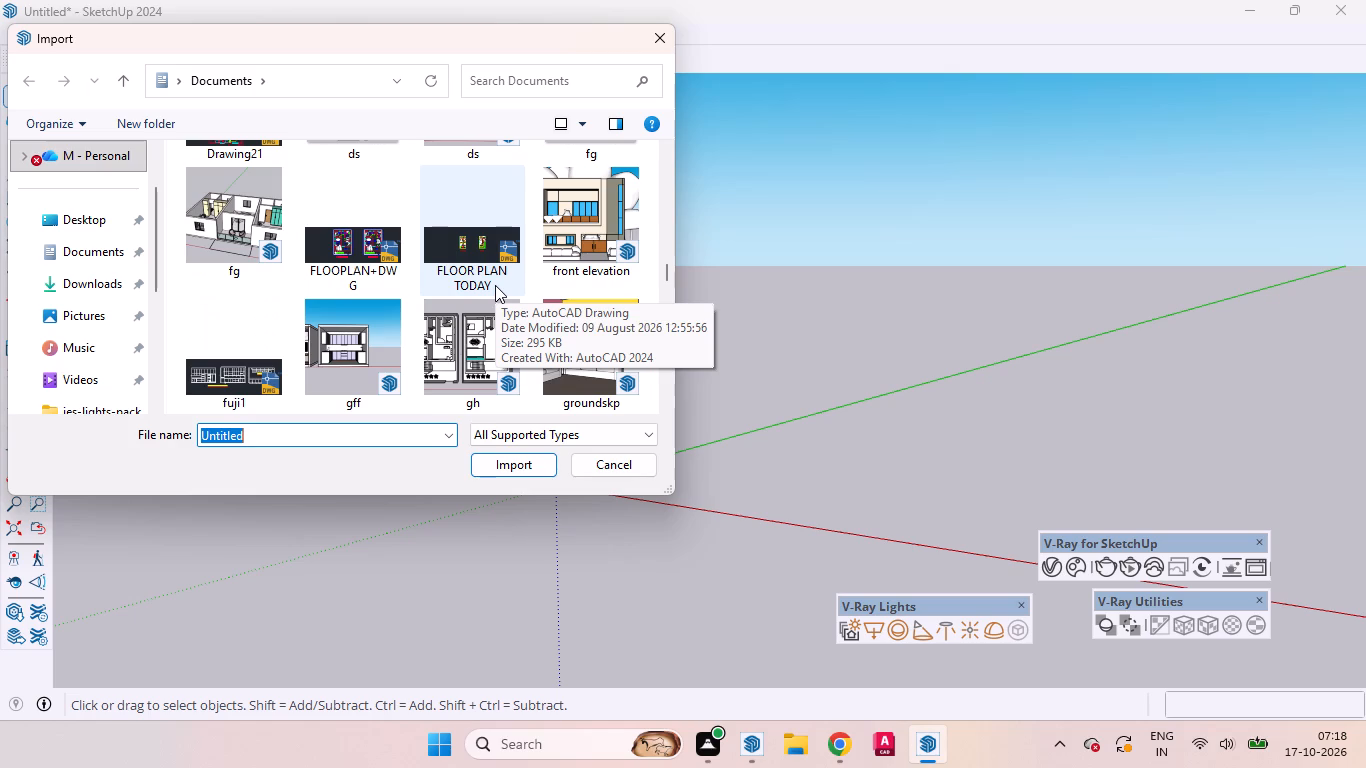
scroll(495, 285, down, 1)
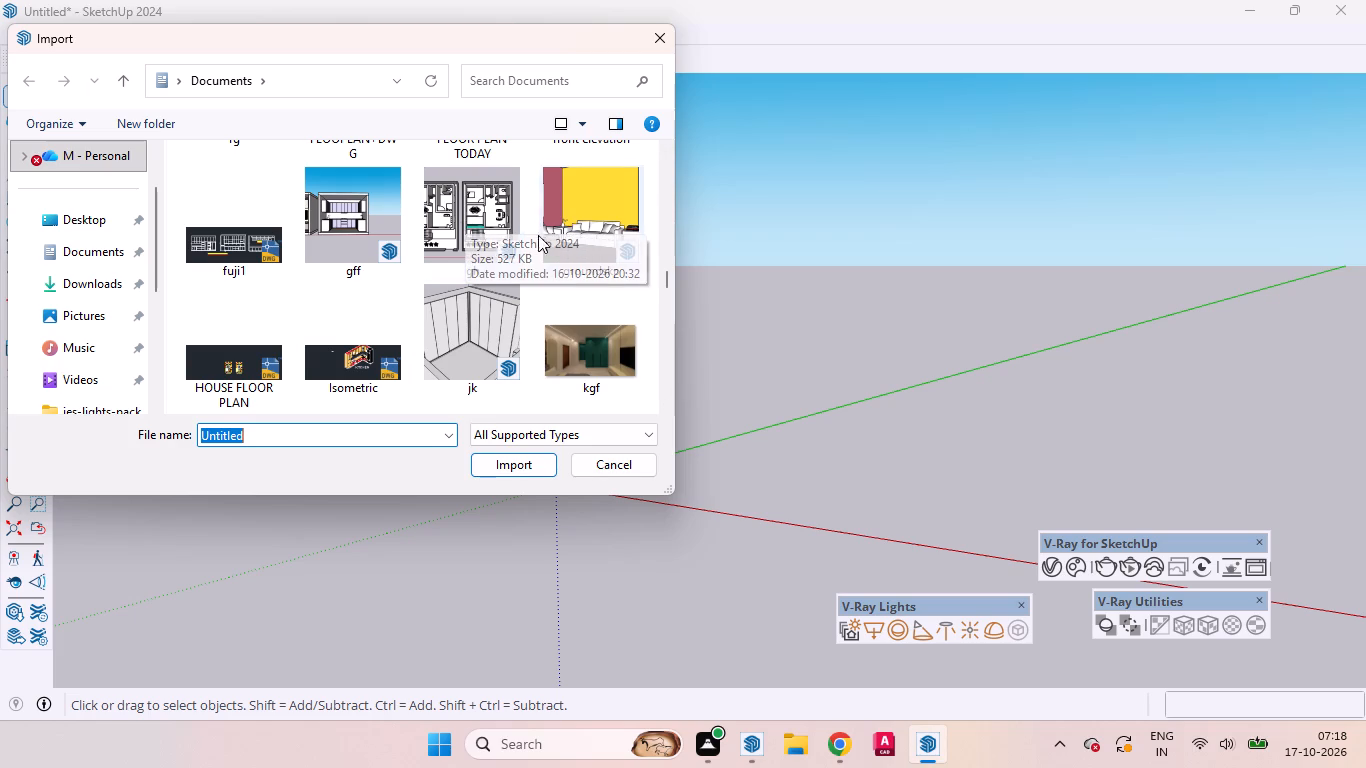
scroll(501, 246, down, 15)
scroll(501, 246, up, 2)
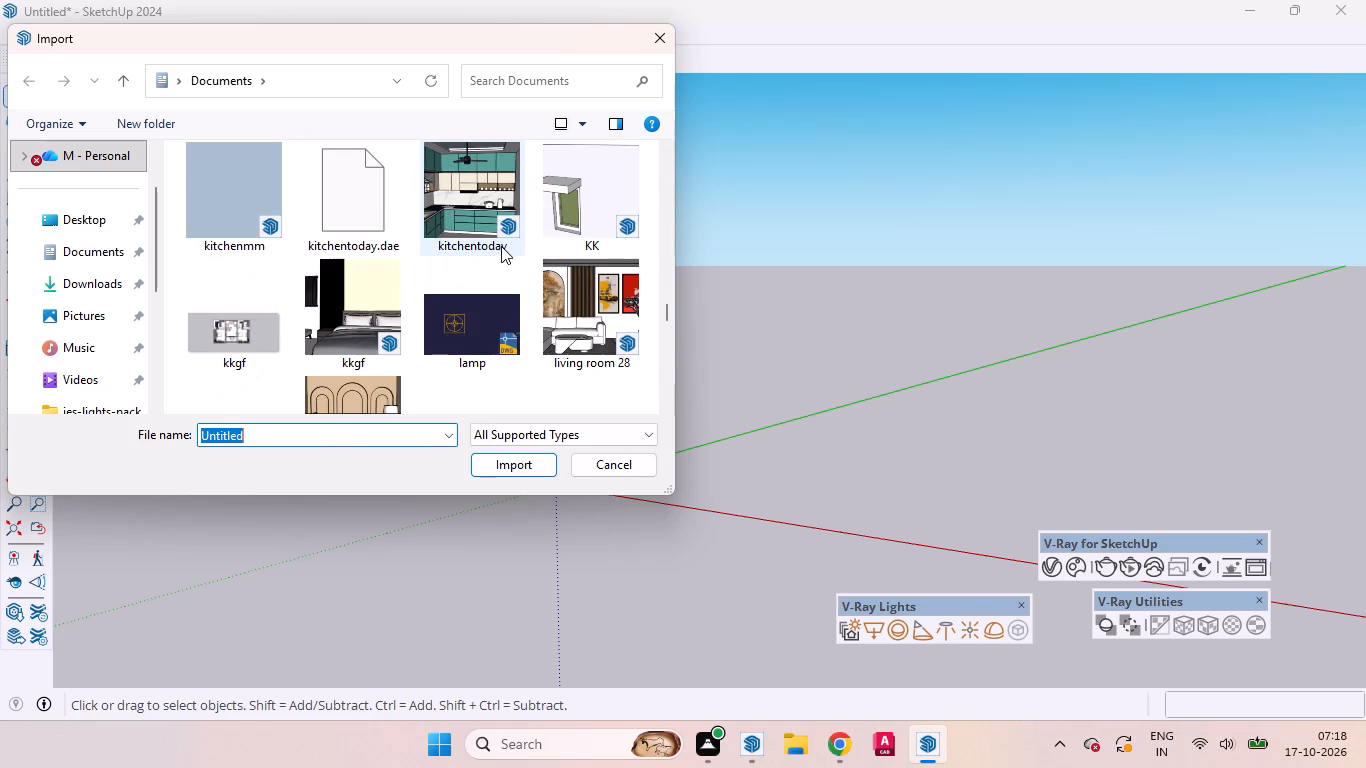
scroll(501, 246, down, 4)
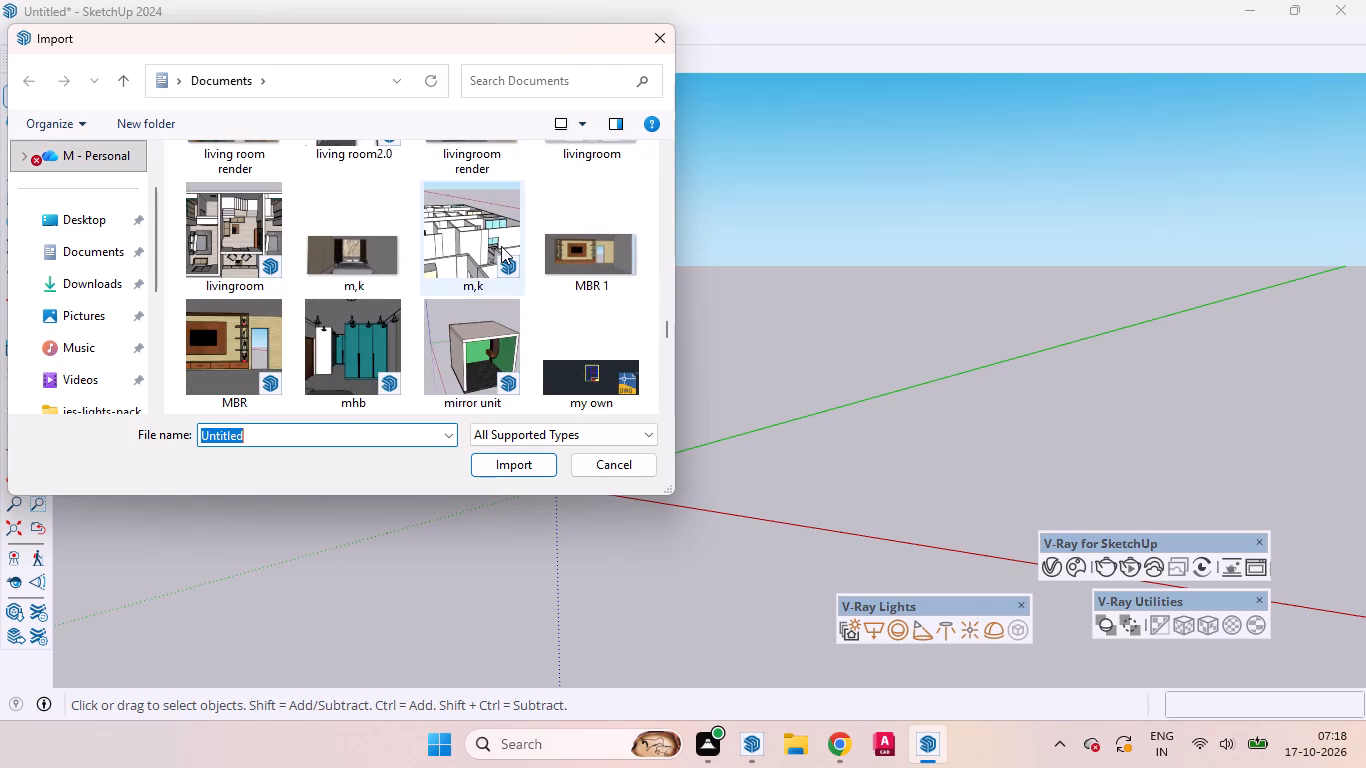
scroll(501, 246, down, 3)
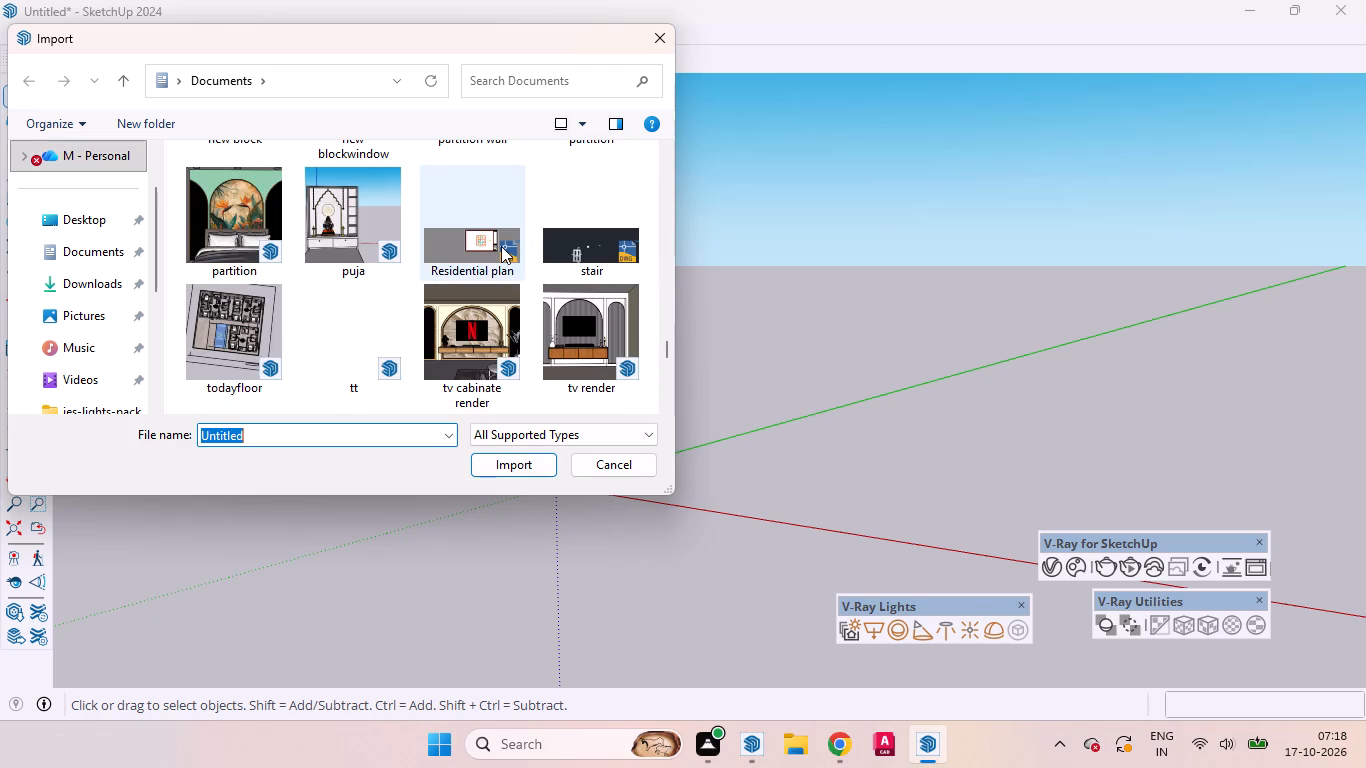
scroll(501, 246, down, 2)
scroll(501, 246, up, 1)
scroll(501, 246, down, 6)
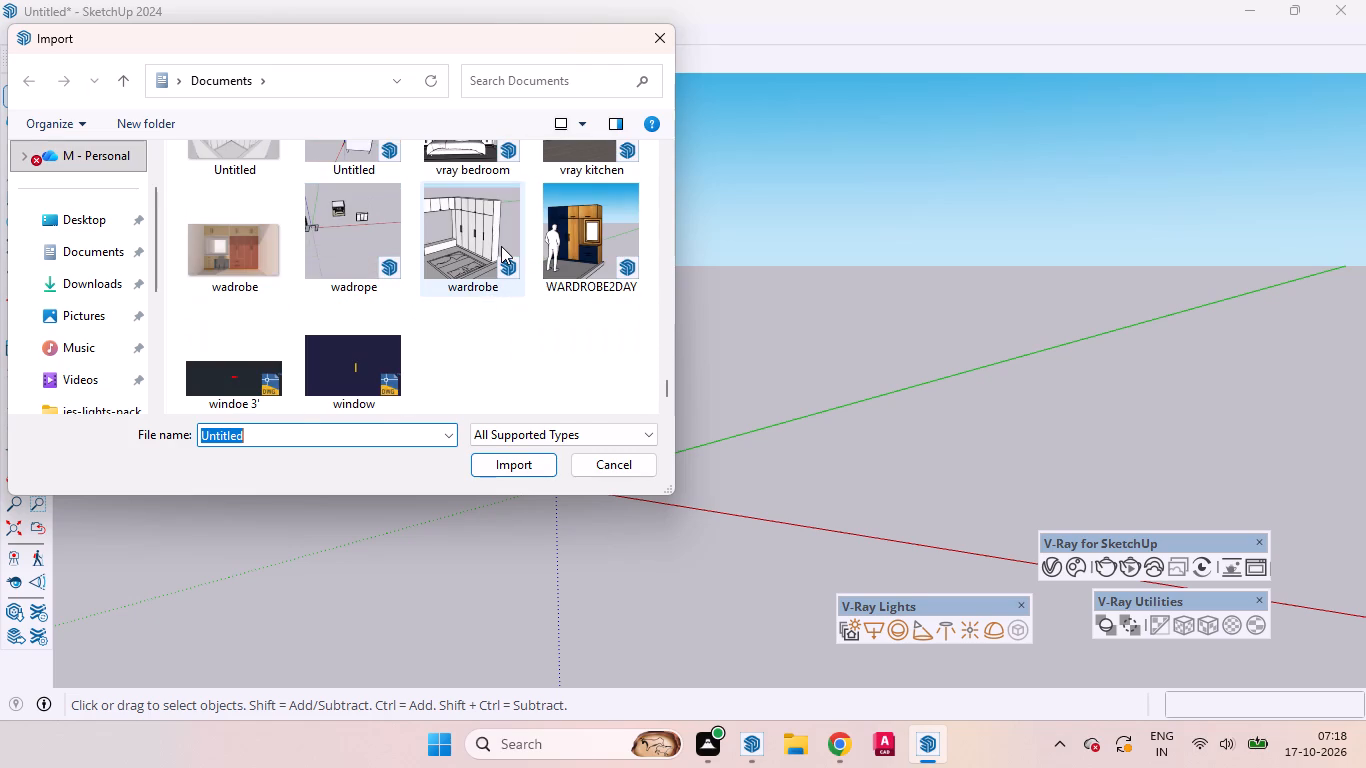
scroll(501, 246, down, 6)
scroll(483, 324, up, 3)
scroll(484, 324, down, 1)
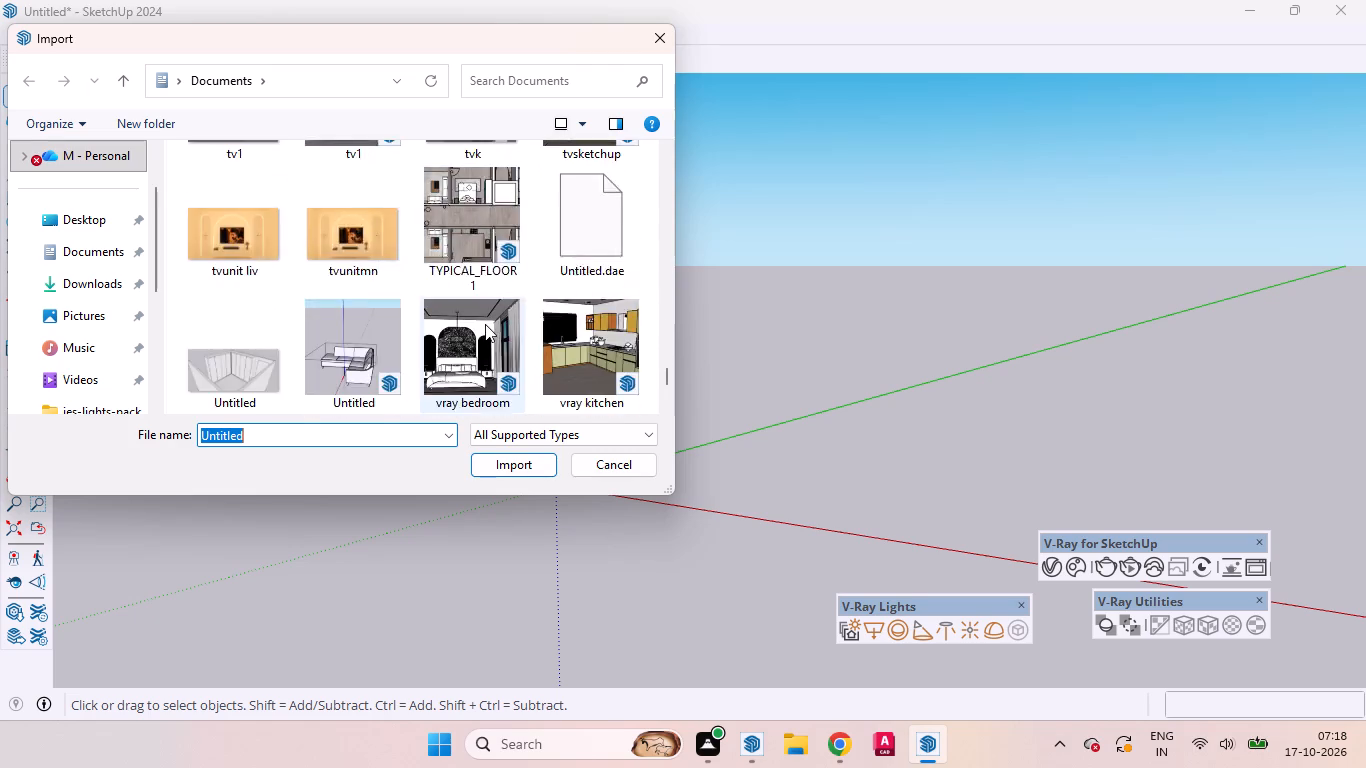
scroll(487, 325, up, 5)
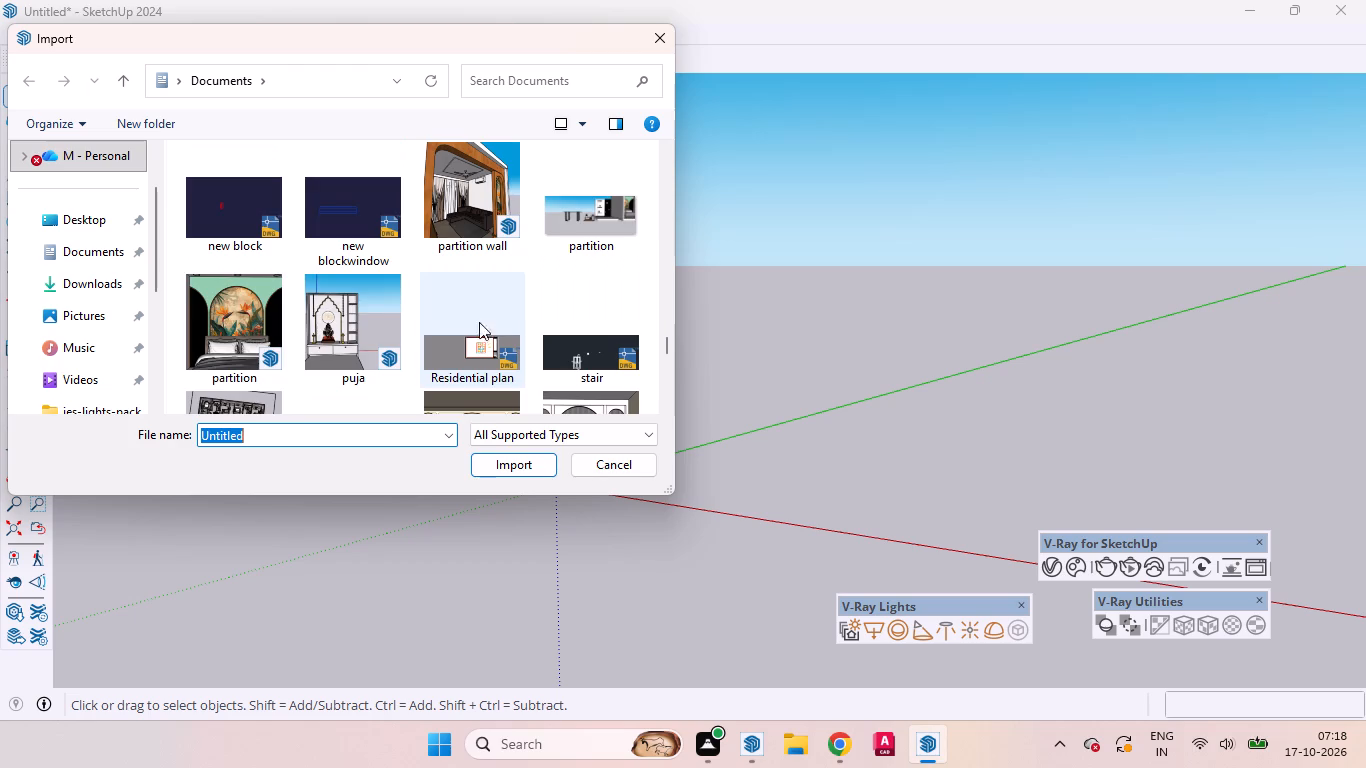
scroll(205, 291, up, 1)
scroll(305, 286, up, 7)
scroll(317, 285, down, 1)
scroll(322, 287, up, 3)
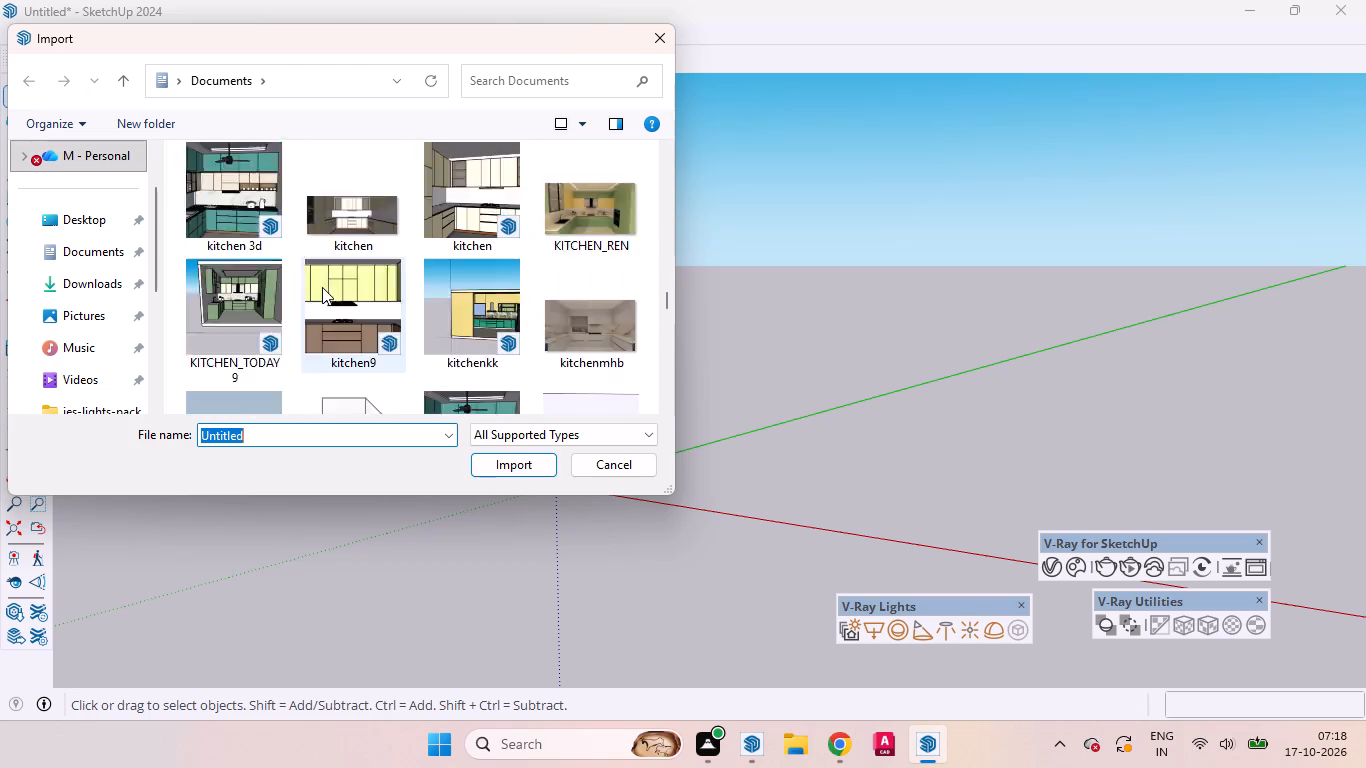
scroll(322, 287, up, 1)
scroll(325, 289, down, 1)
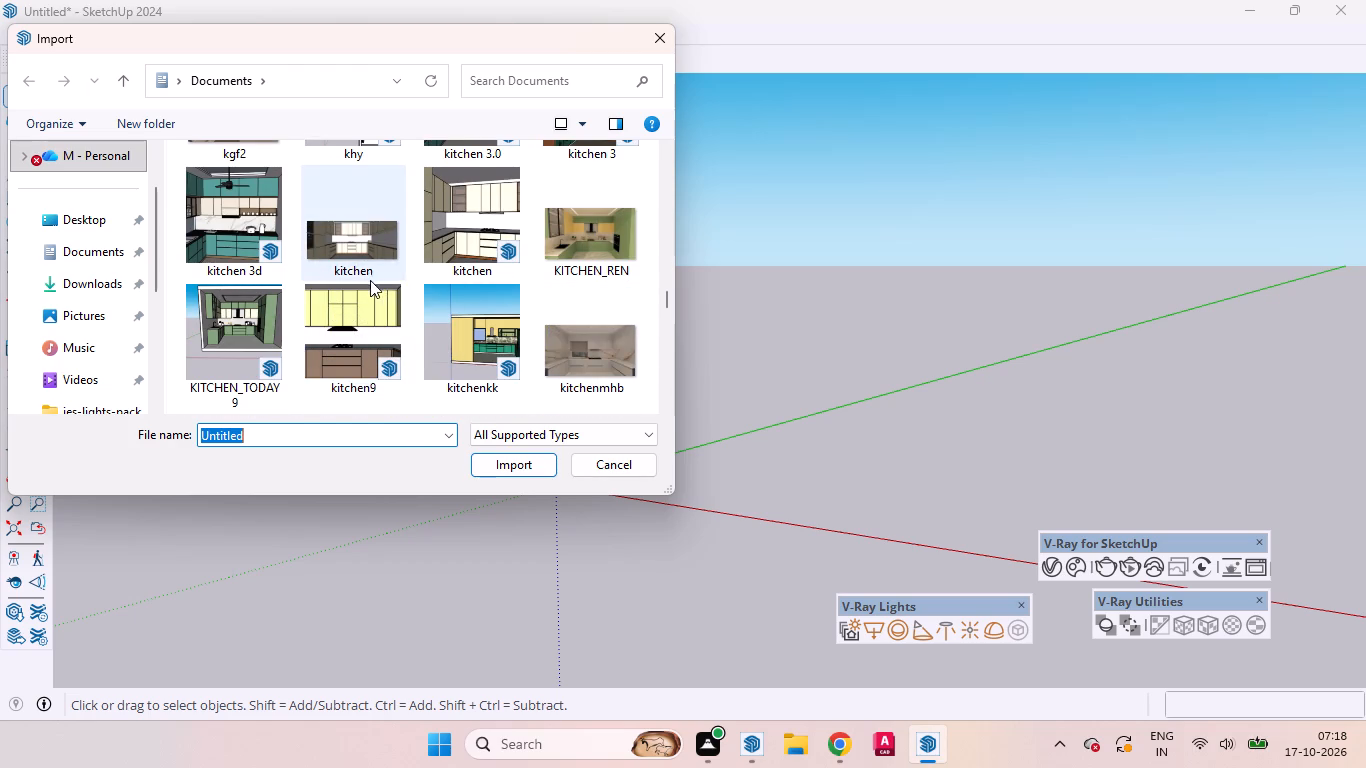
scroll(370, 281, up, 4)
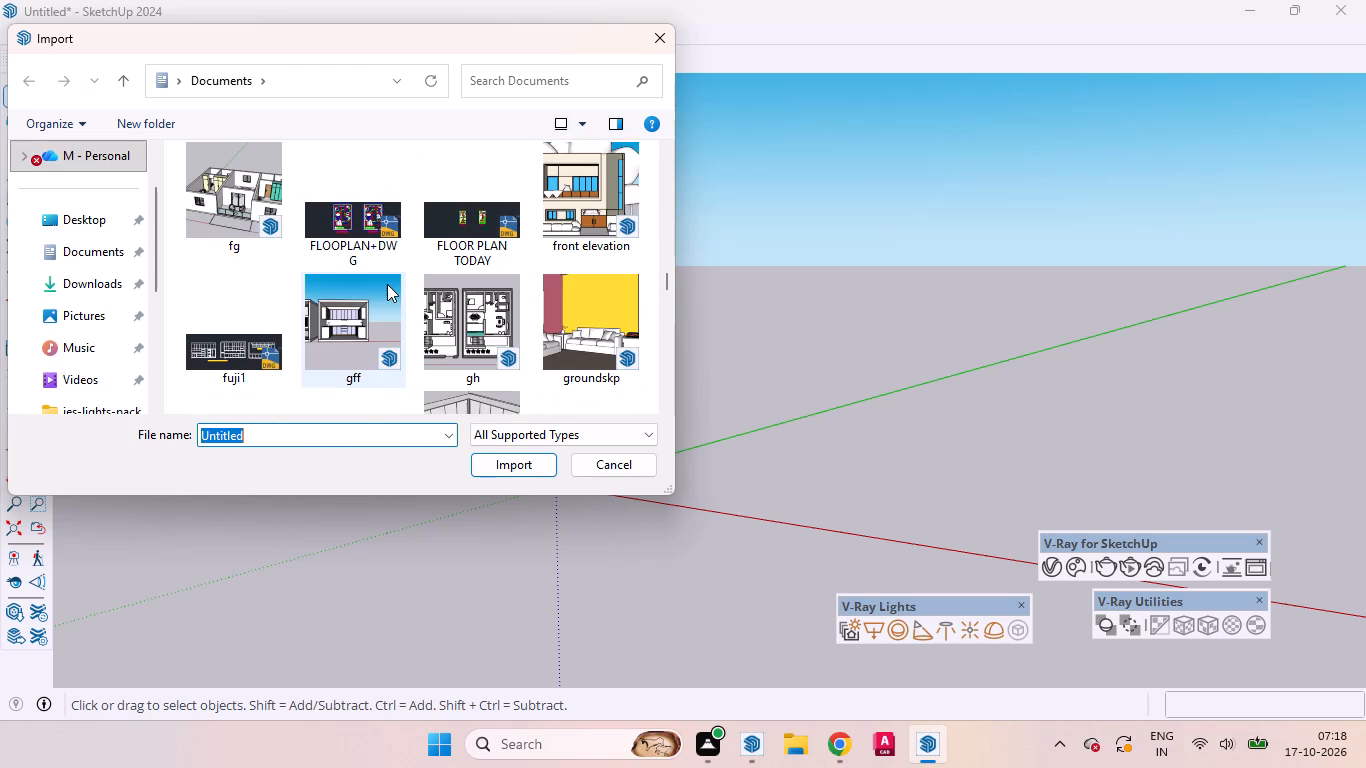
scroll(387, 284, up, 1)
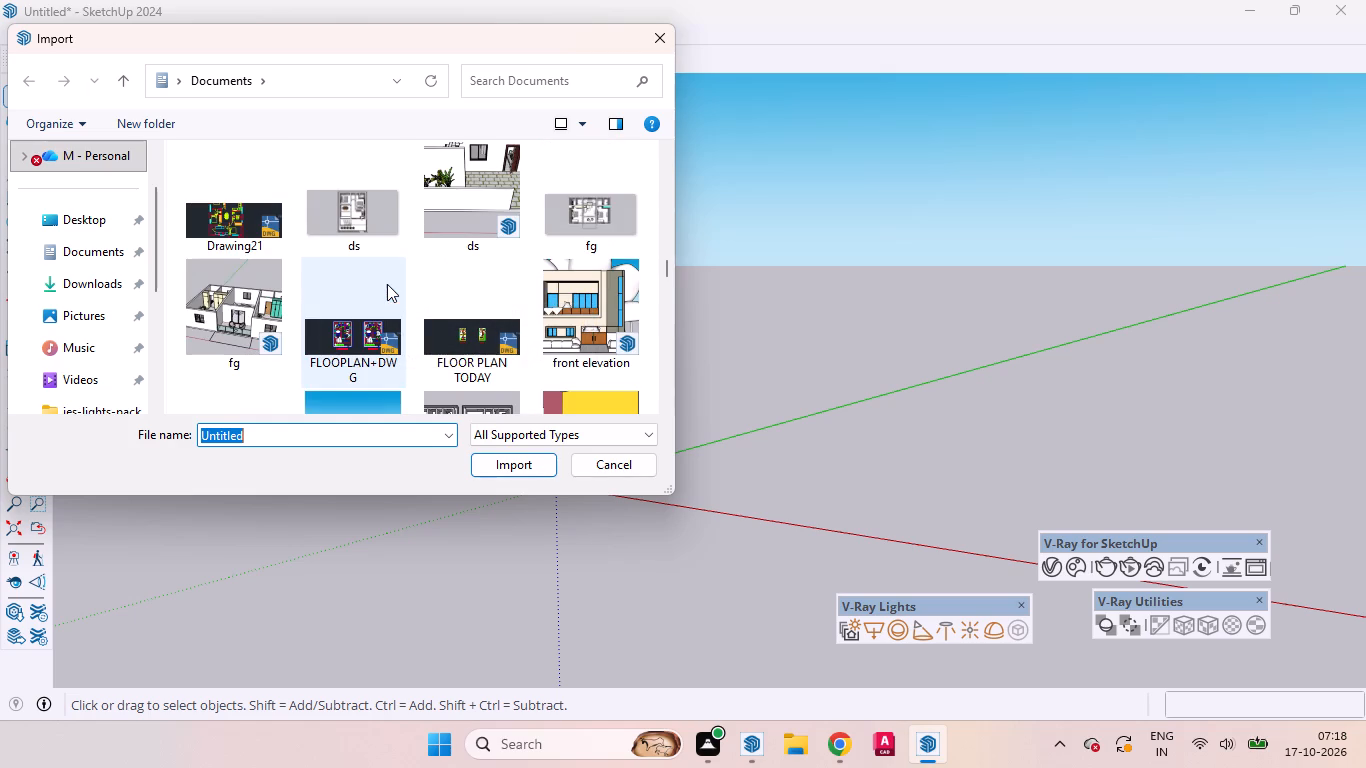
scroll(387, 284, up, 1)
scroll(351, 297, down, 1)
scroll(362, 296, up, 1)
scroll(362, 296, down, 2)
scroll(364, 296, up, 2)
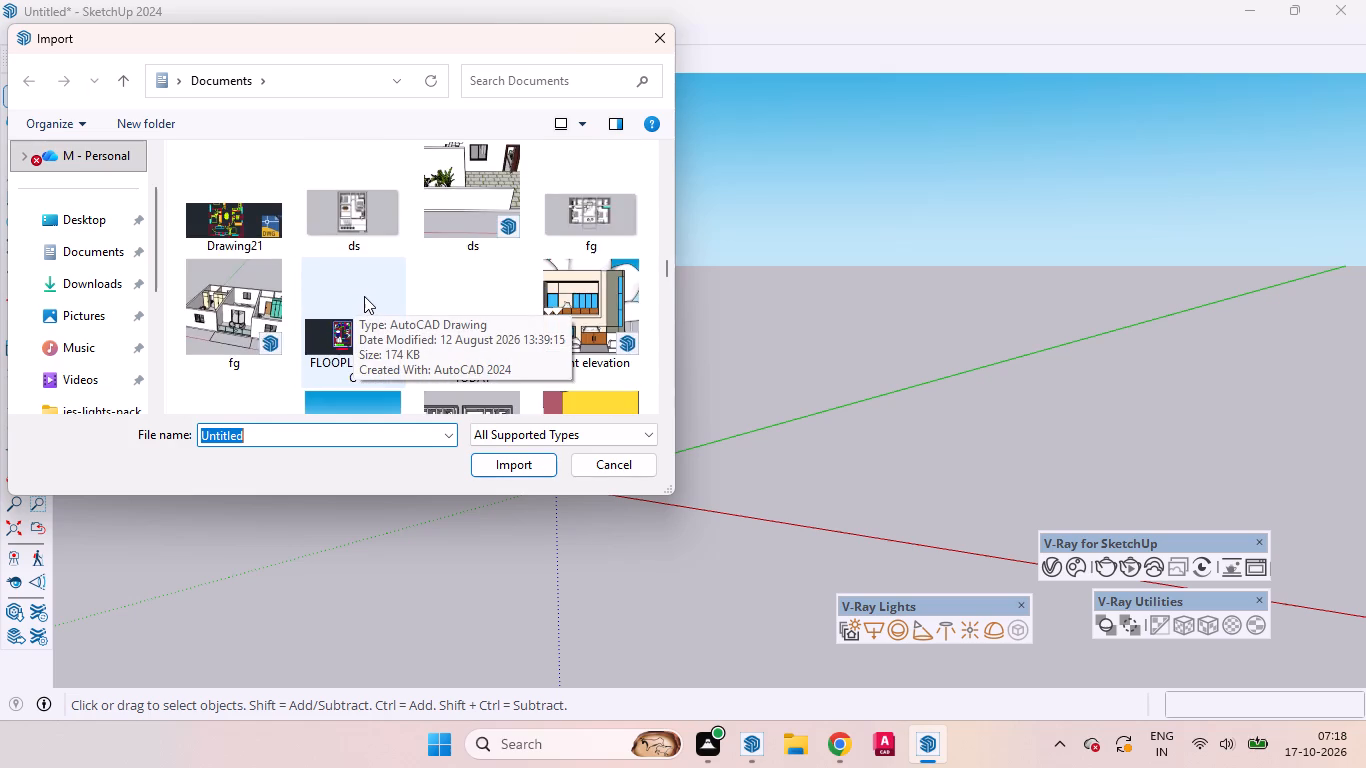
scroll(367, 296, down, 2)
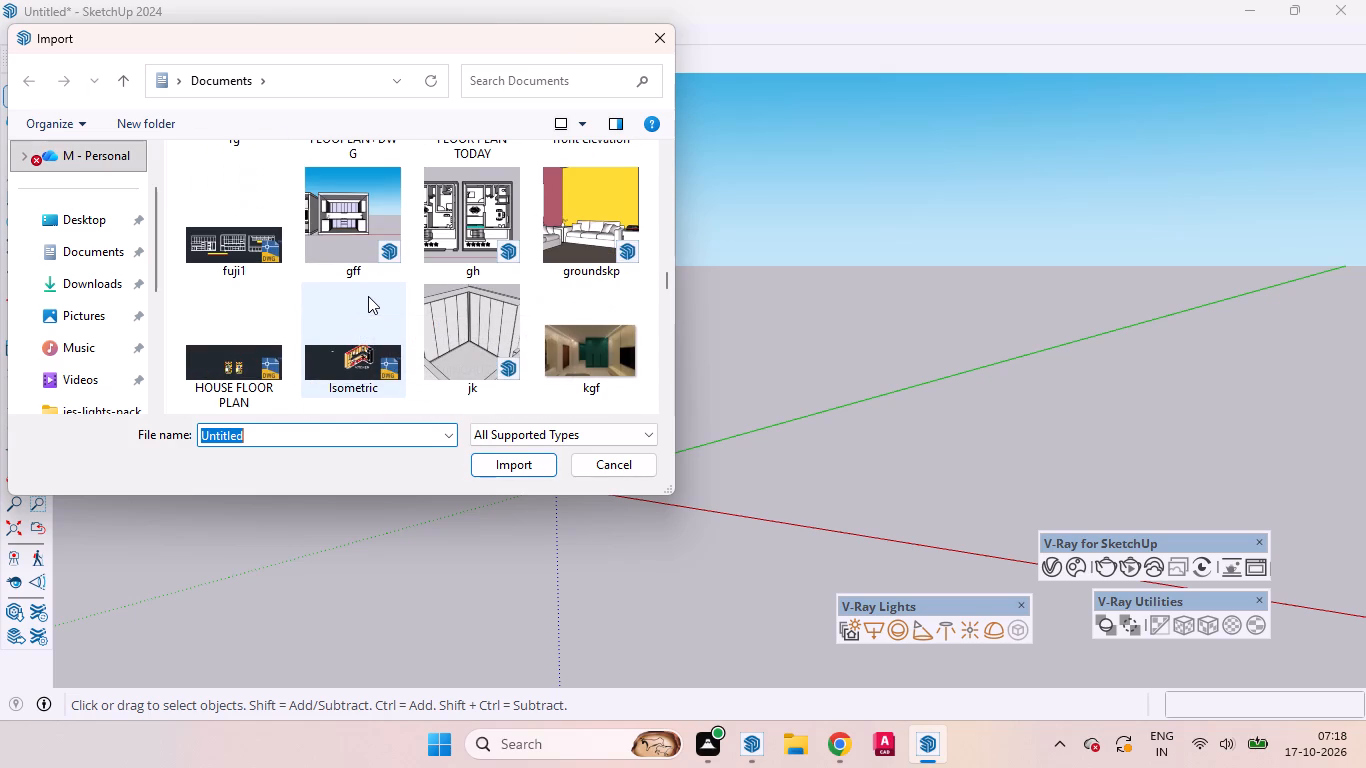
scroll(368, 296, down, 1)
scroll(368, 296, up, 1)
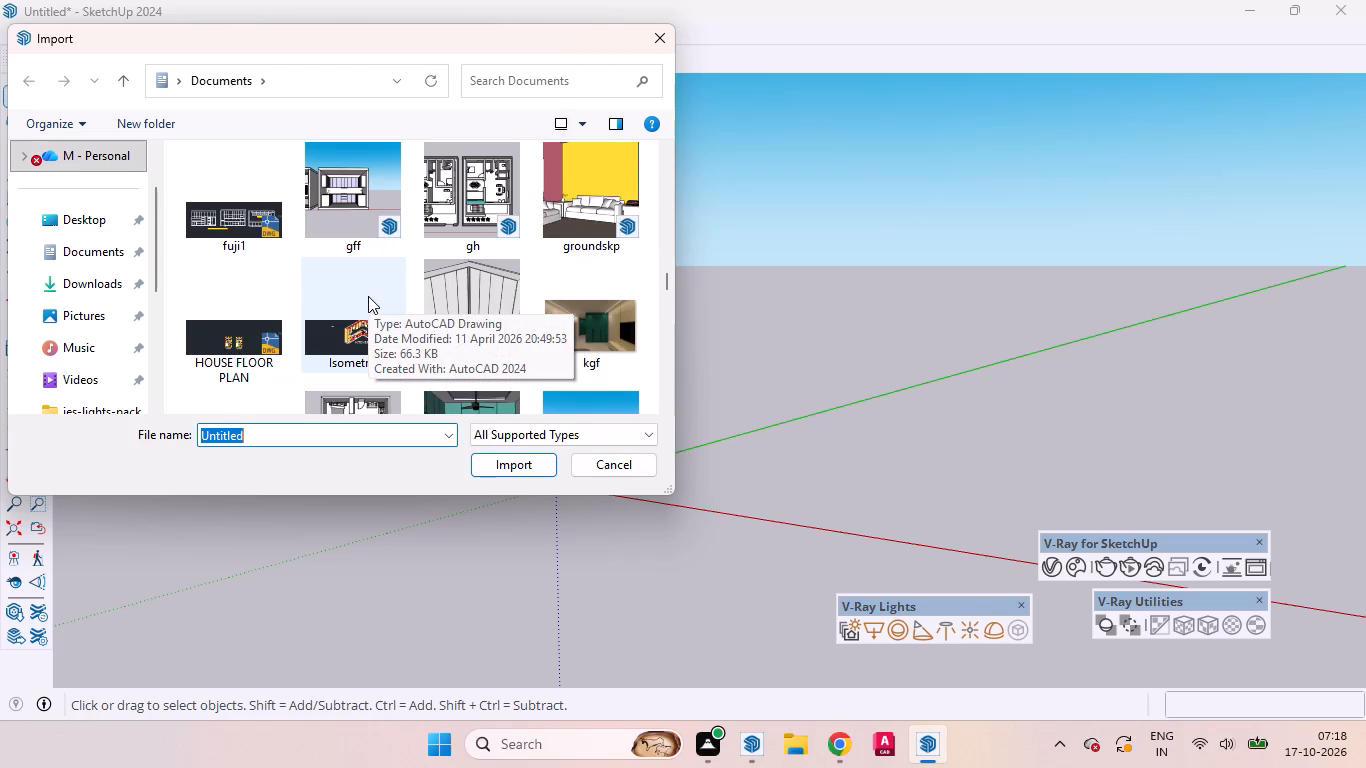
scroll(369, 295, up, 1)
scroll(369, 295, down, 10)
scroll(369, 295, up, 1)
scroll(369, 295, down, 2)
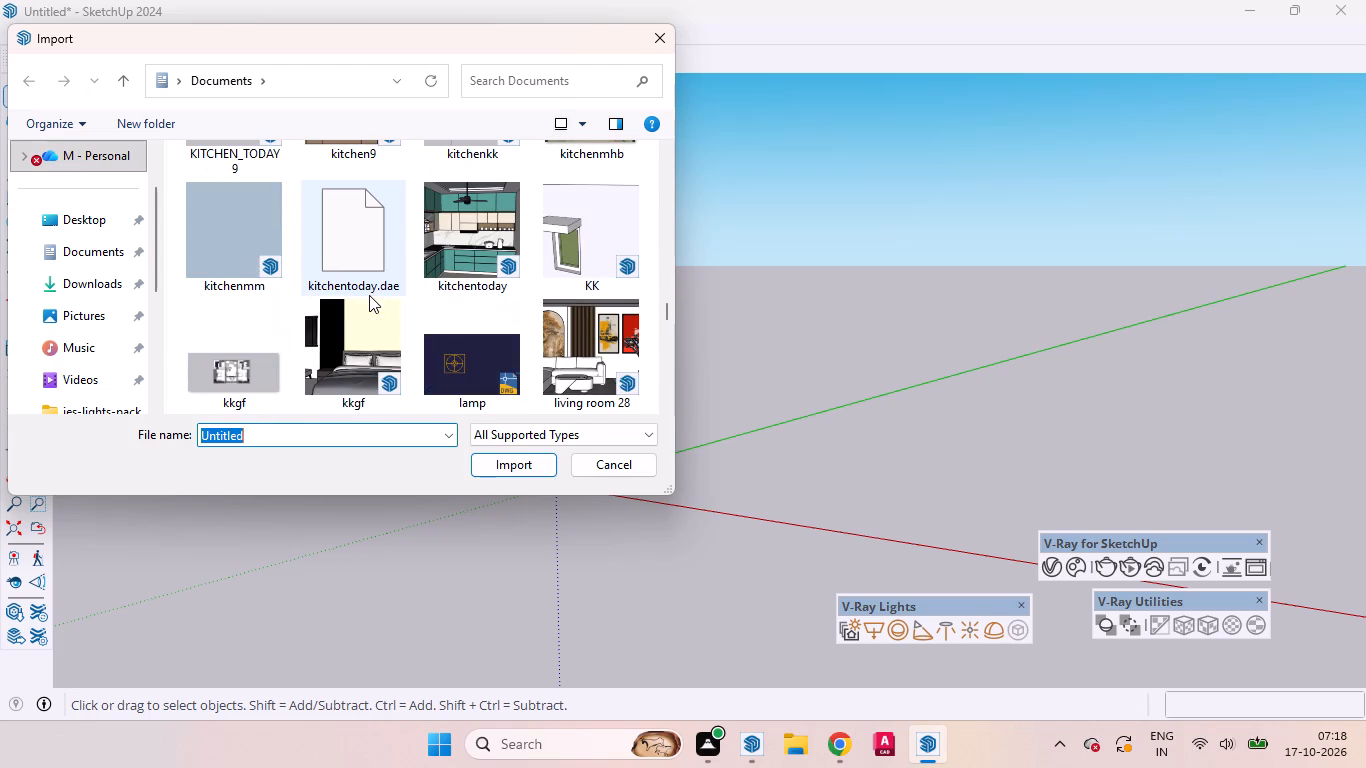
scroll(369, 295, down, 1)
scroll(369, 295, up, 2)
scroll(369, 295, down, 8)
scroll(369, 295, up, 6)
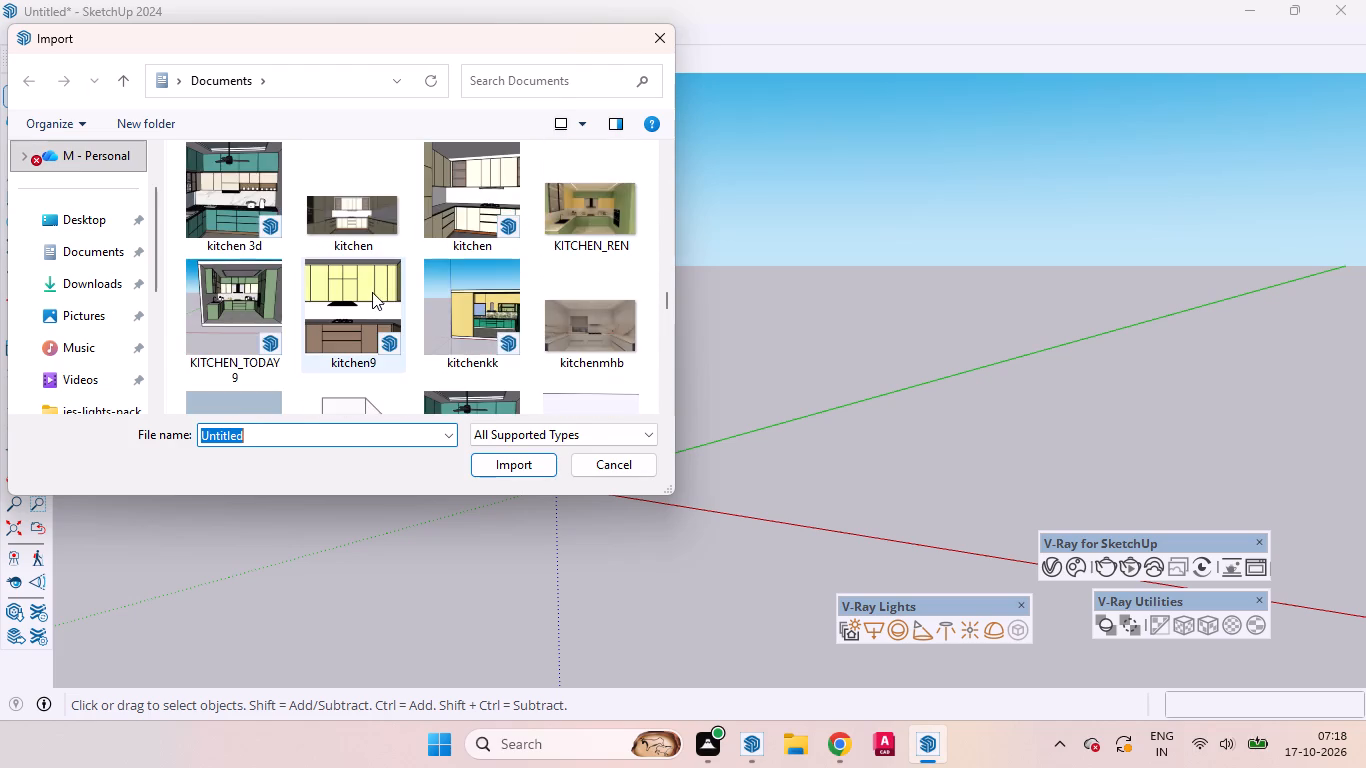
scroll(373, 292, up, 4)
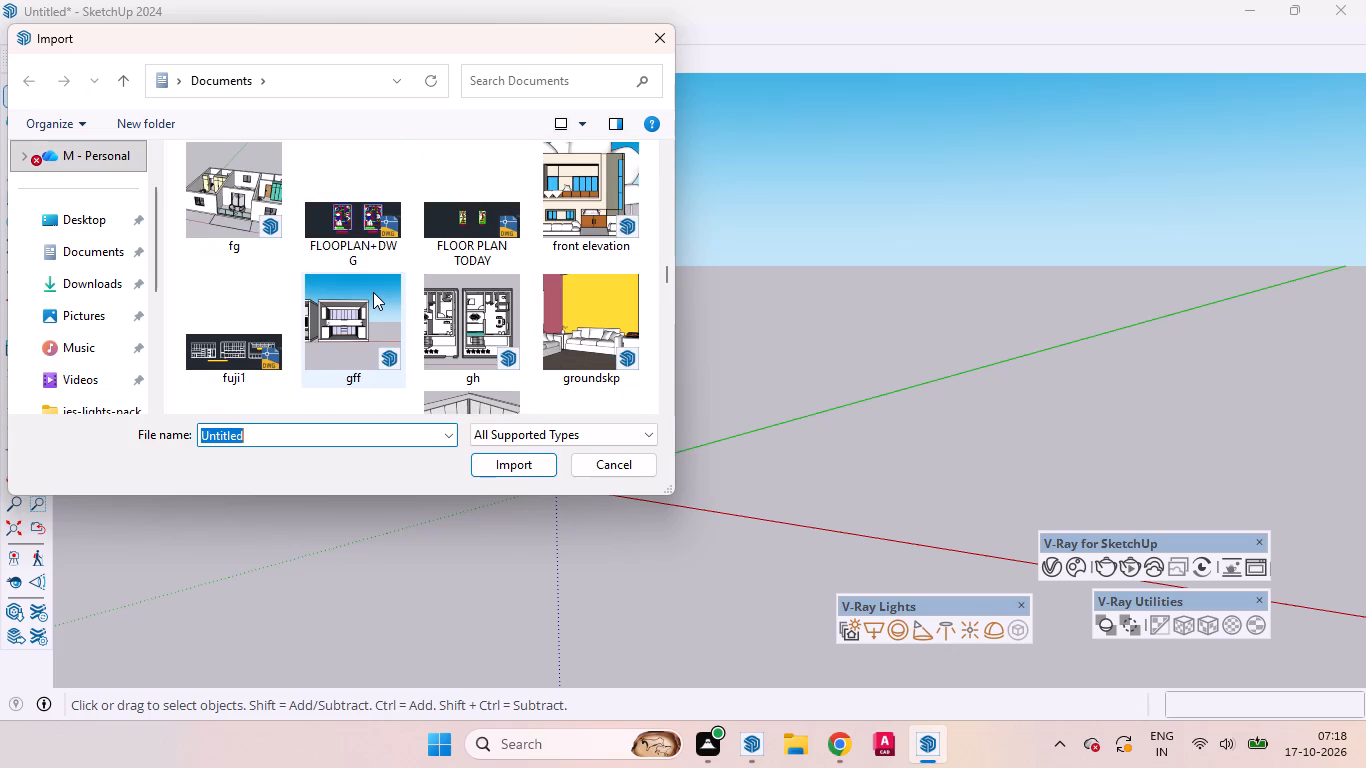
scroll(373, 292, up, 1)
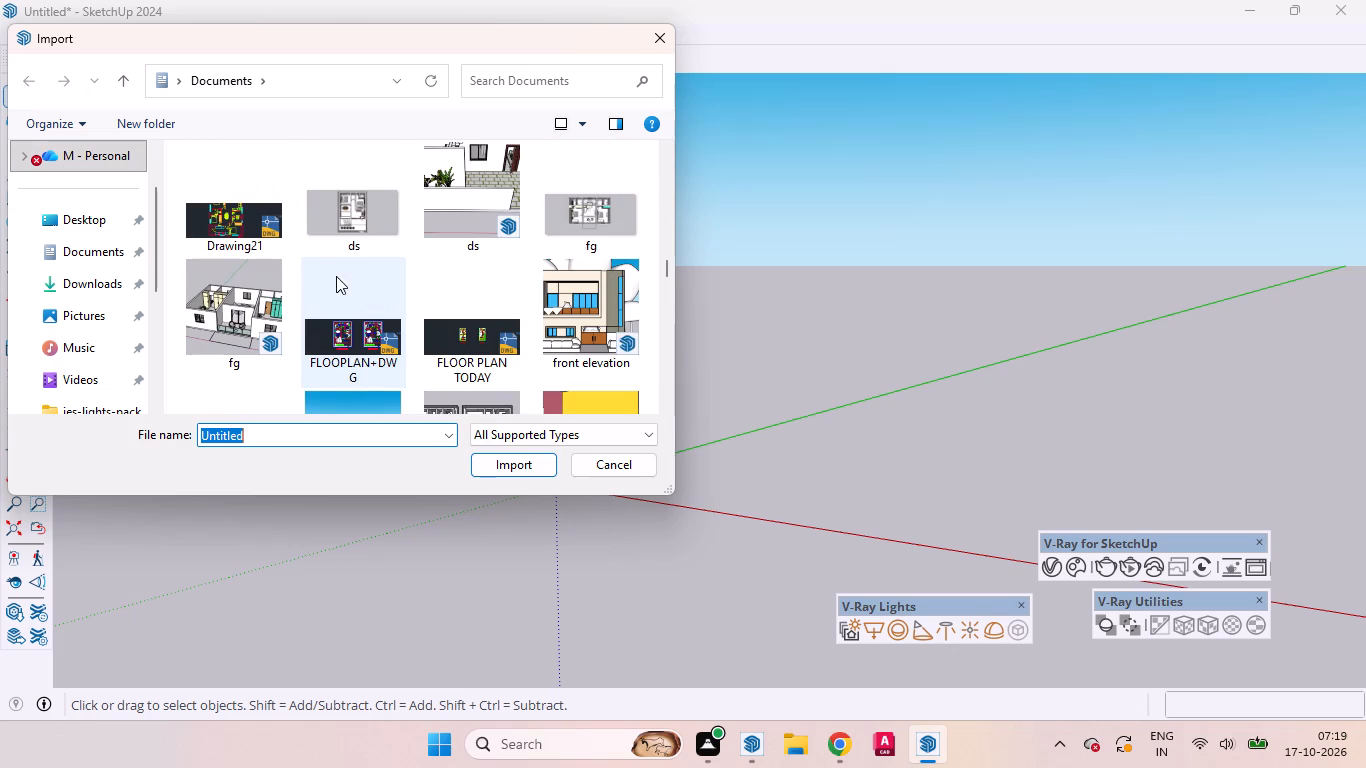
click(241, 228)
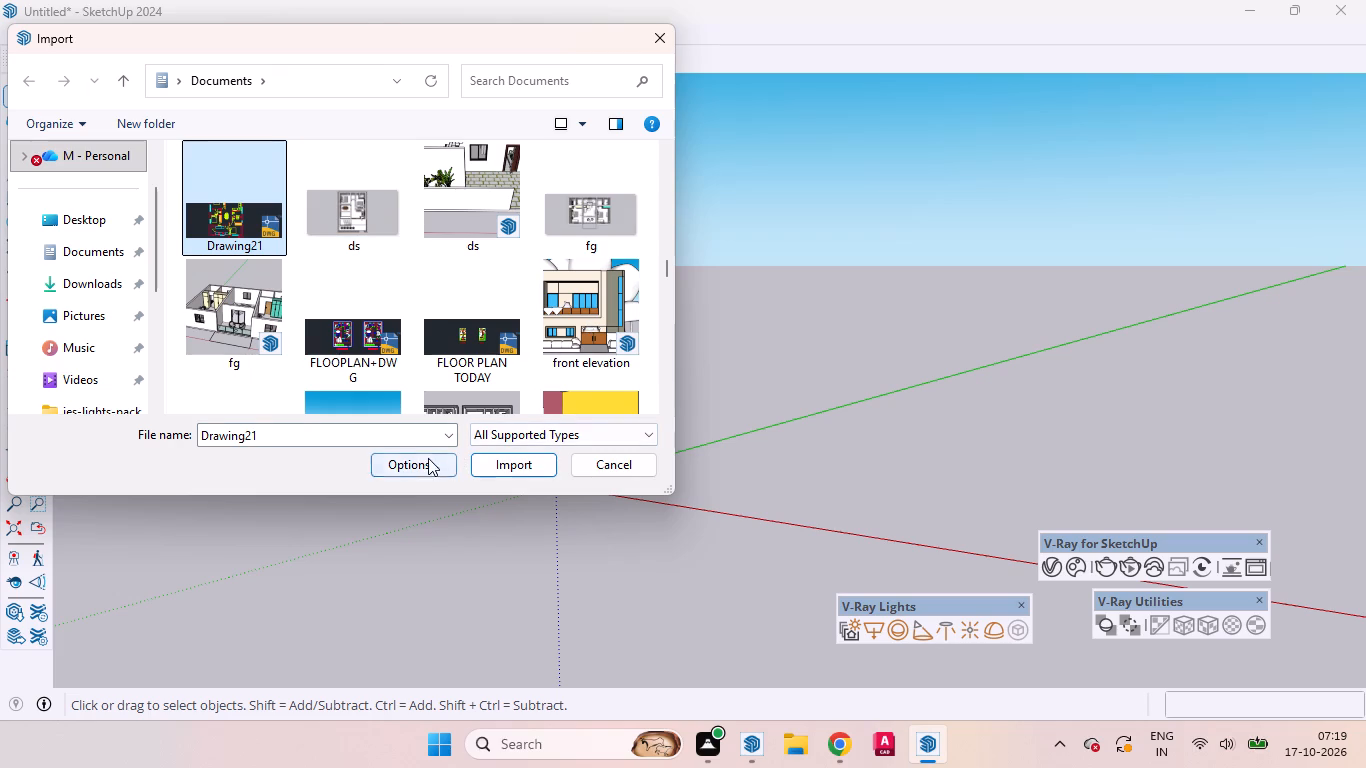
Import Drawing21 into the model and dismiss the import results.
click(507, 465)
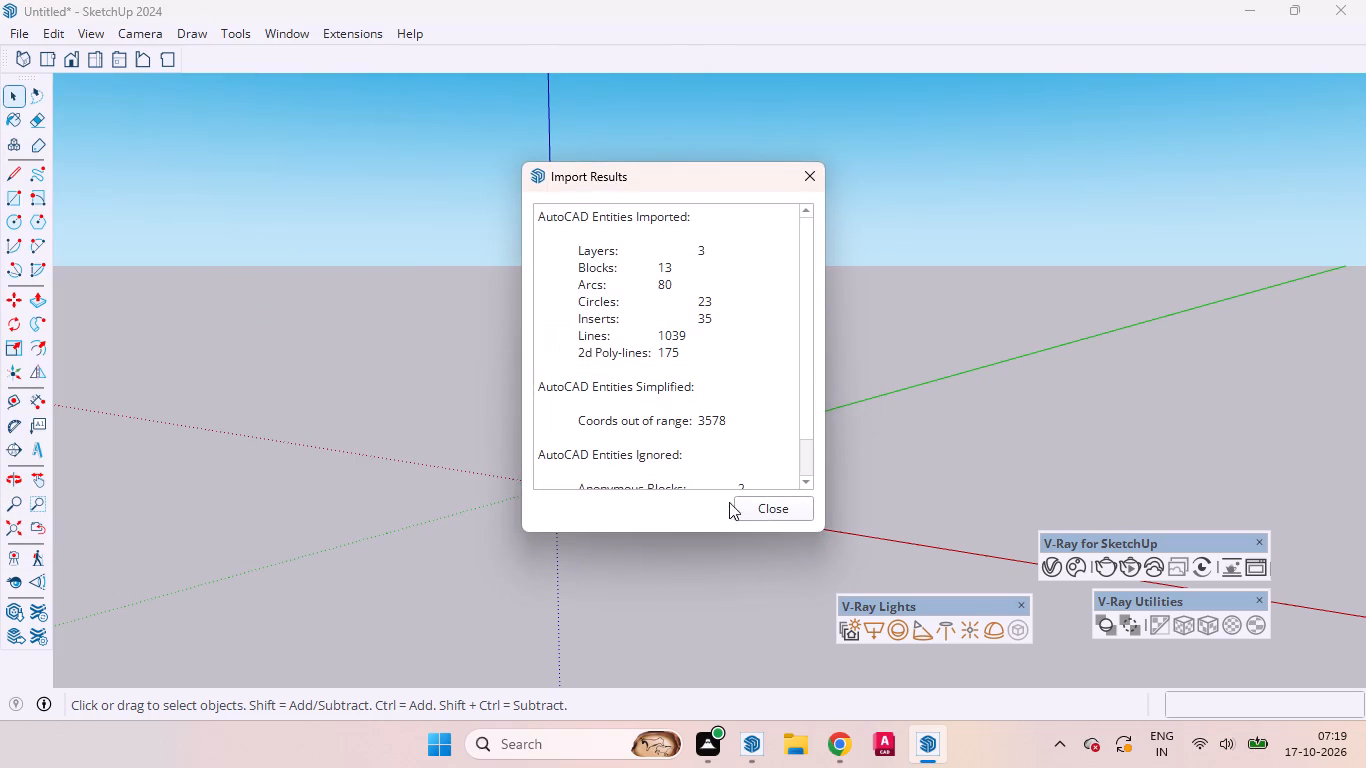
click(759, 505)
Examine the imported floor plan from above, checking its overall layout and rooms.
middle_drag(569, 403, 582, 563)
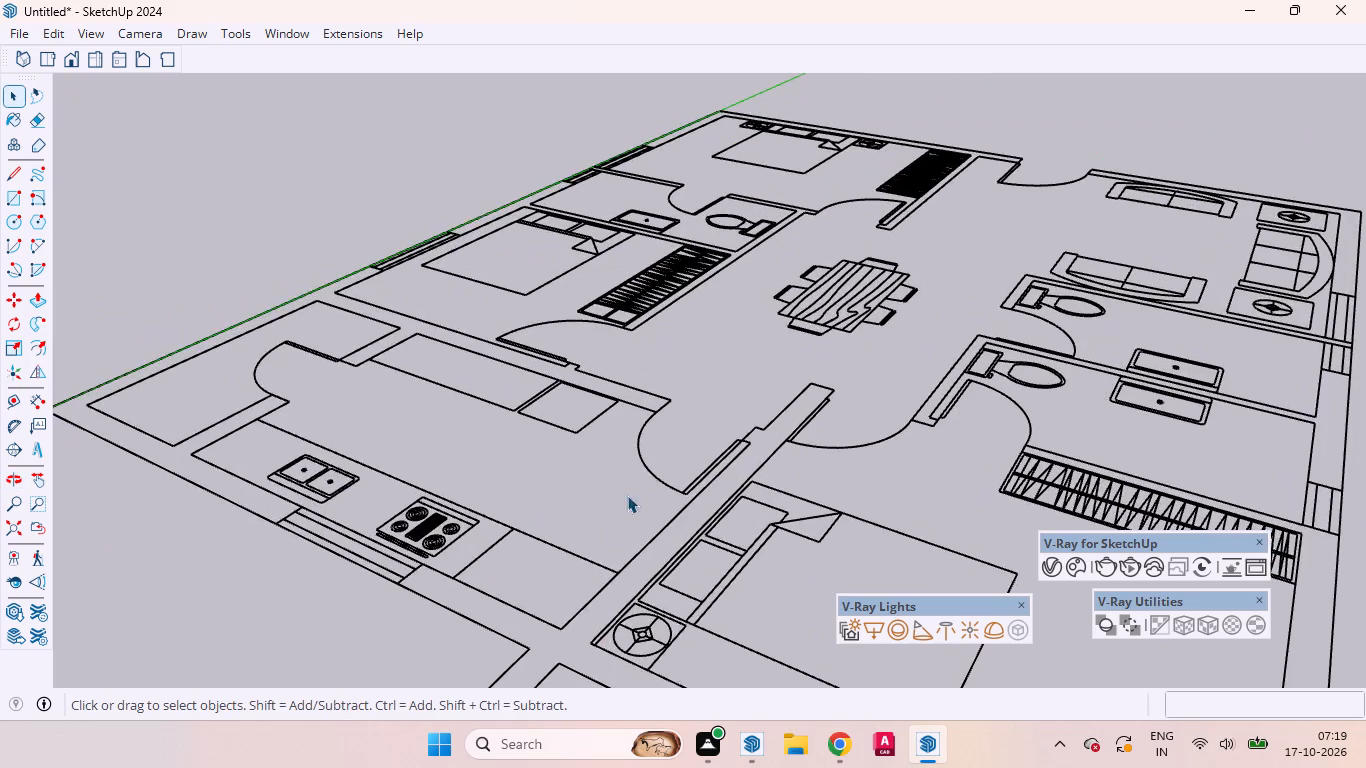
scroll(687, 422, down, 17)
middle_drag(612, 407, 694, 680)
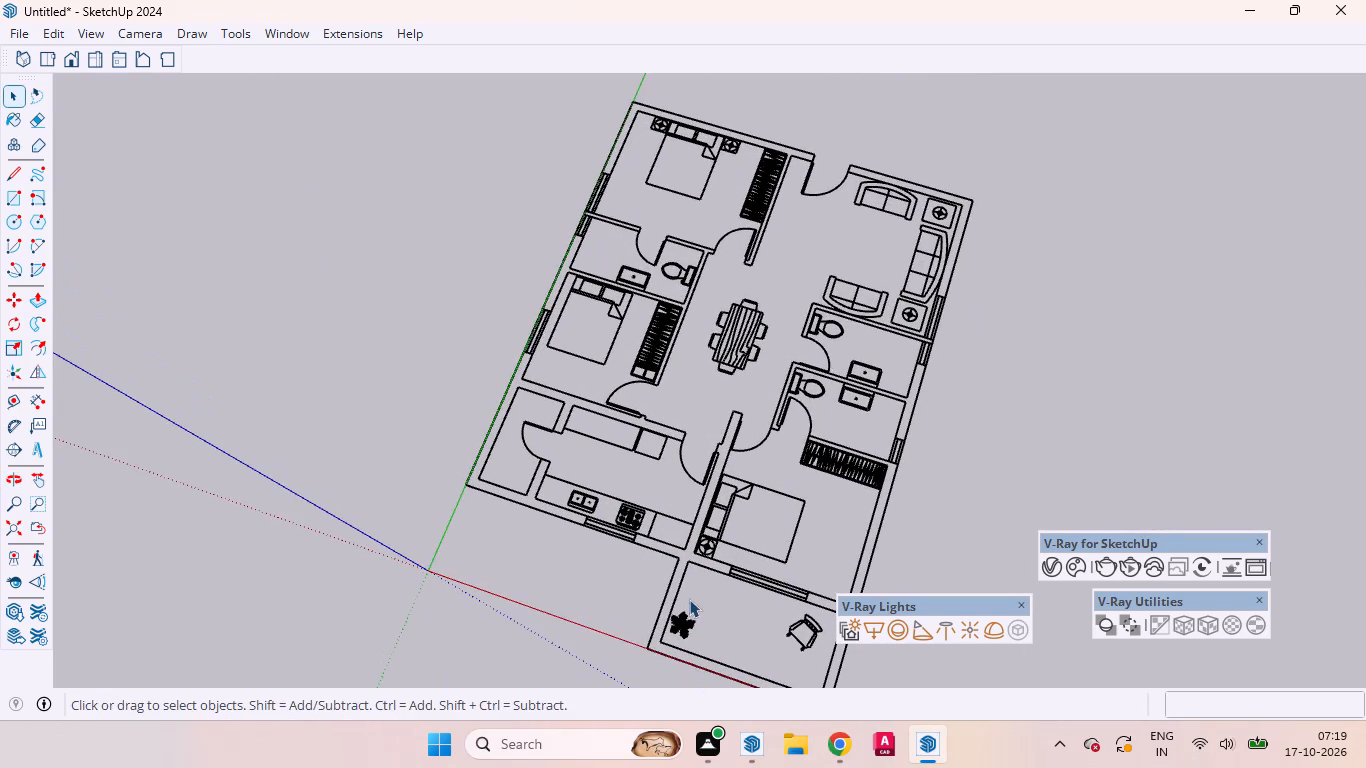
scroll(611, 529, down, 5)
scroll(608, 532, up, 3)
scroll(604, 537, down, 4)
scroll(637, 250, up, 5)
scroll(638, 247, down, 5)
scroll(638, 247, up, 2)
scroll(638, 247, down, 1)
middle_drag(630, 311, 678, 268)
scroll(631, 312, up, 1)
Display the 1001bit tools toolbar.
right_click(576, 24)
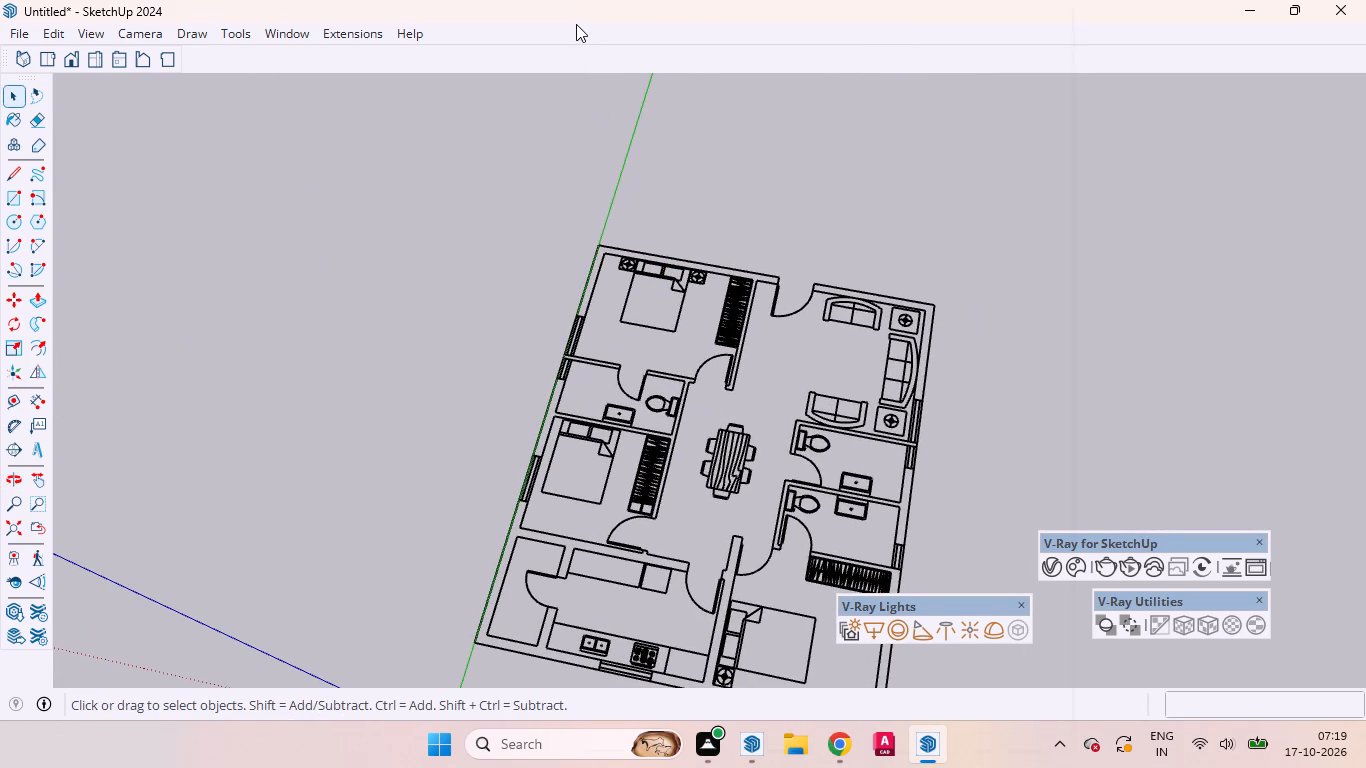
click(628, 3)
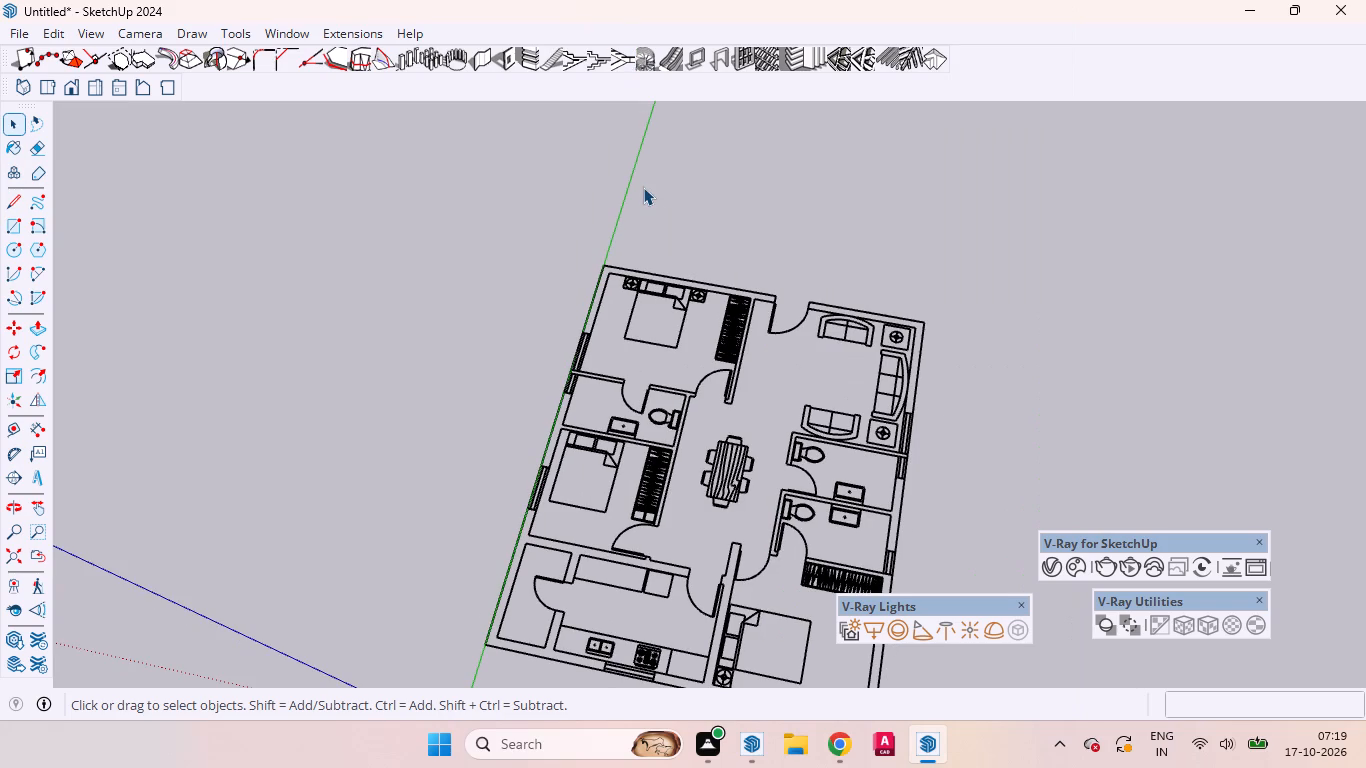
click(688, 216)
Configure a vertical wall in 1001bit with left alignment, thickness 9 and height 9'4, built as a group.
click(481, 61)
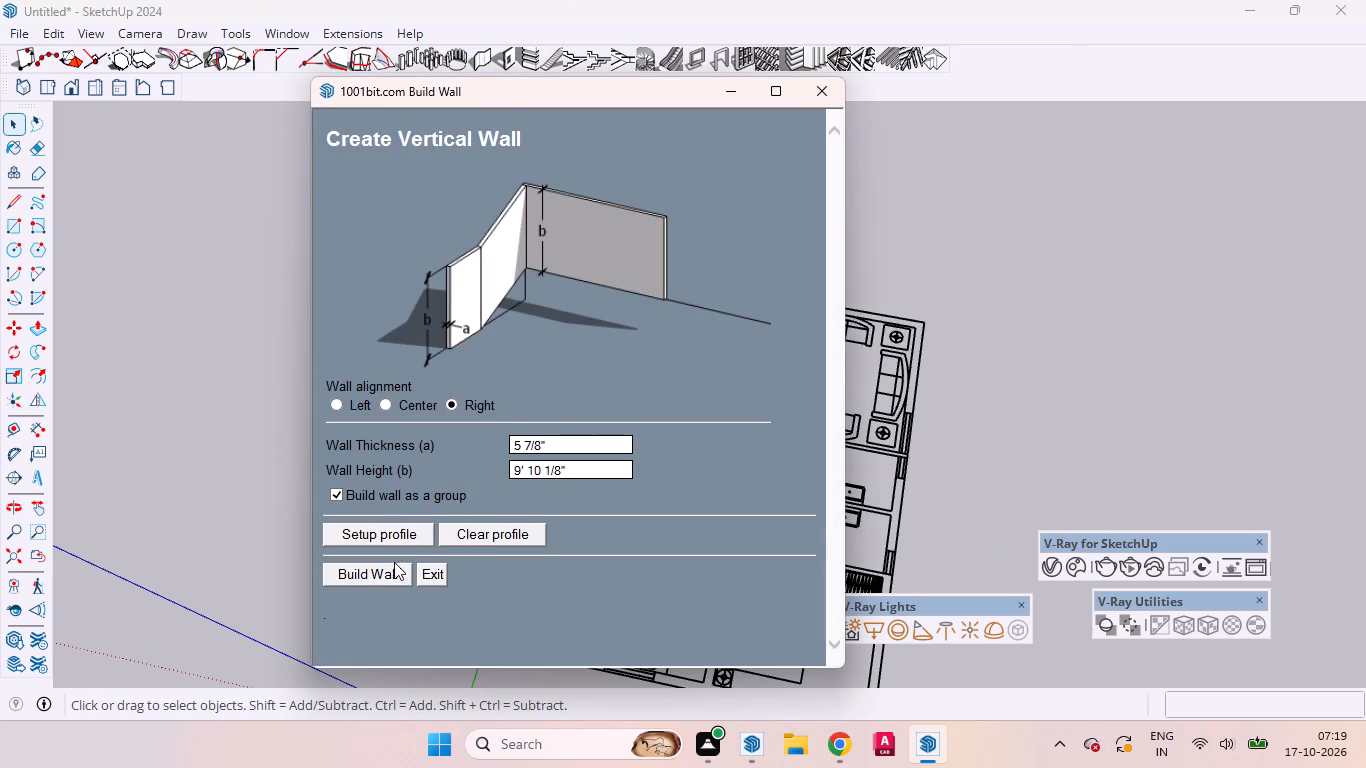
click(338, 402)
click(589, 444)
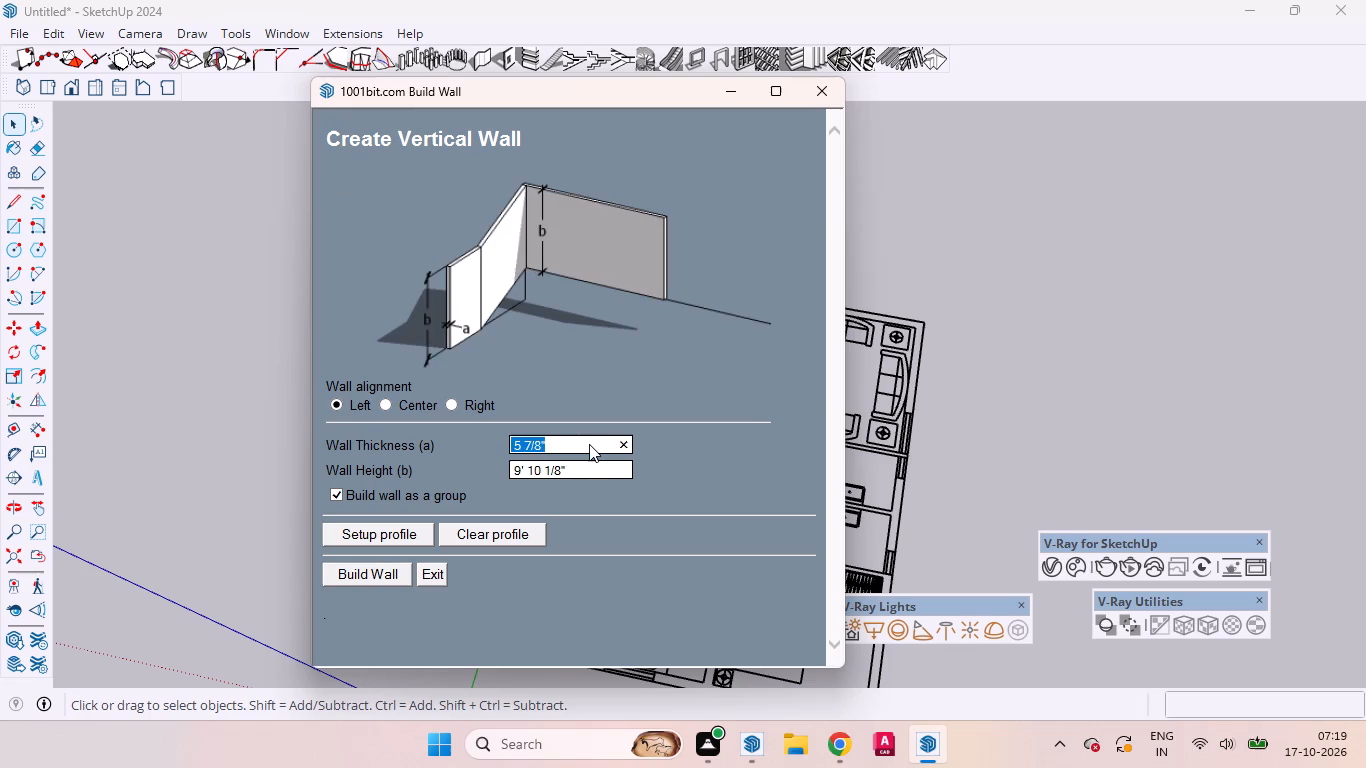
key(9)
click(596, 471)
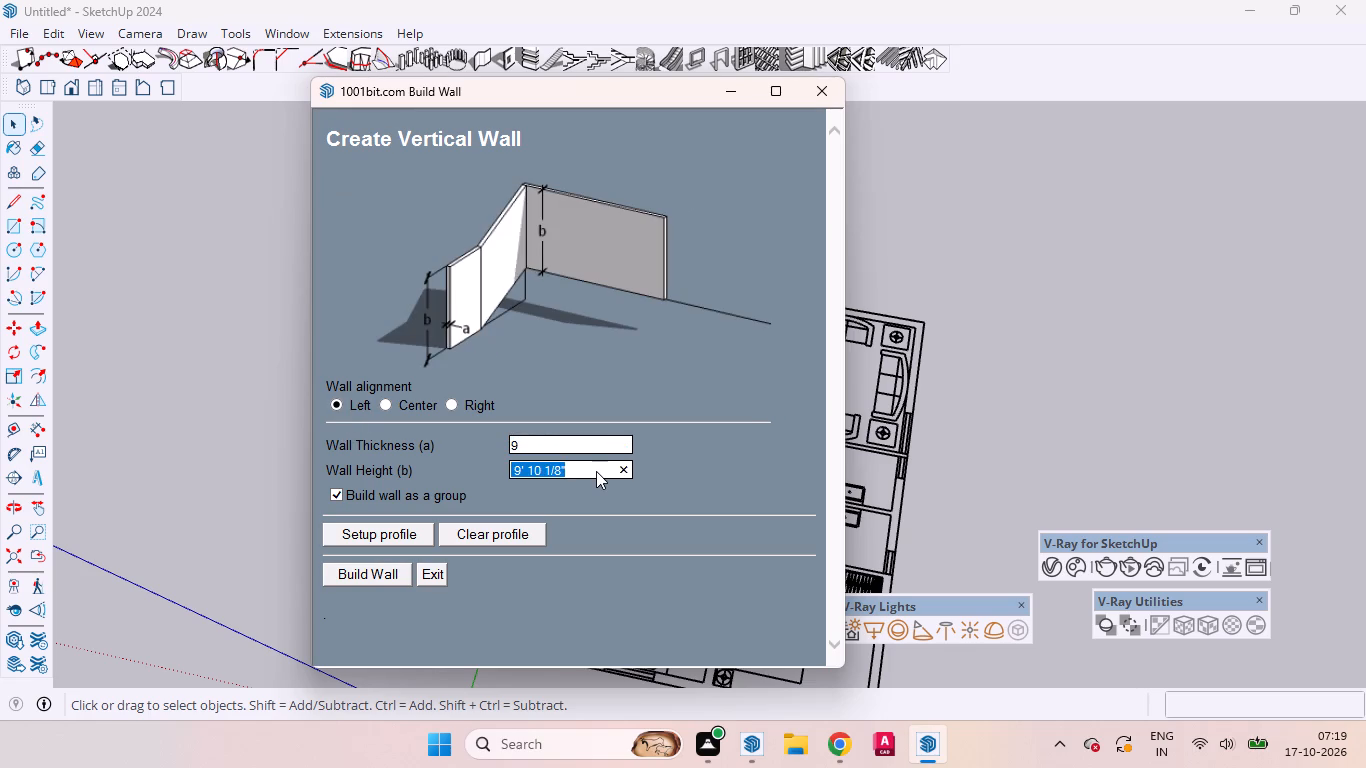
key(BackSpace)
text(9')
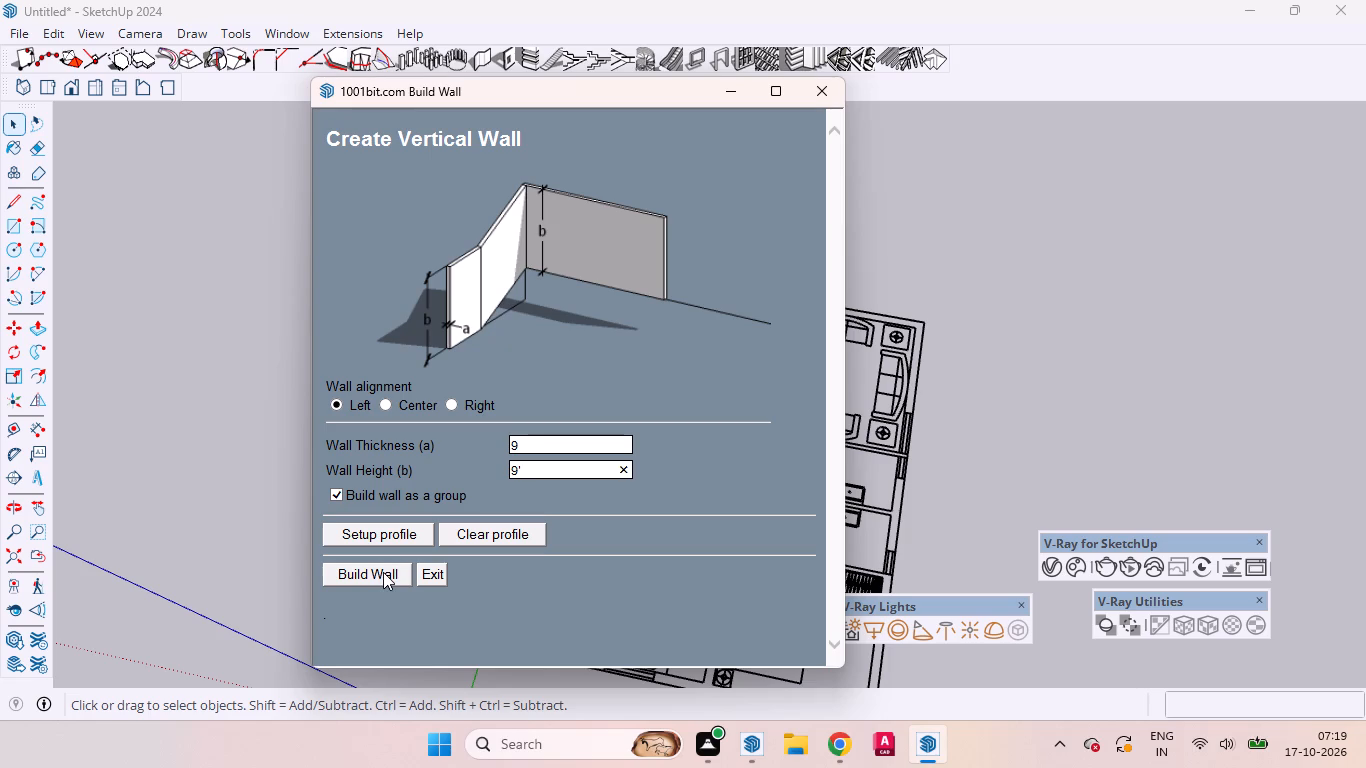
key(4)
click(383, 571)
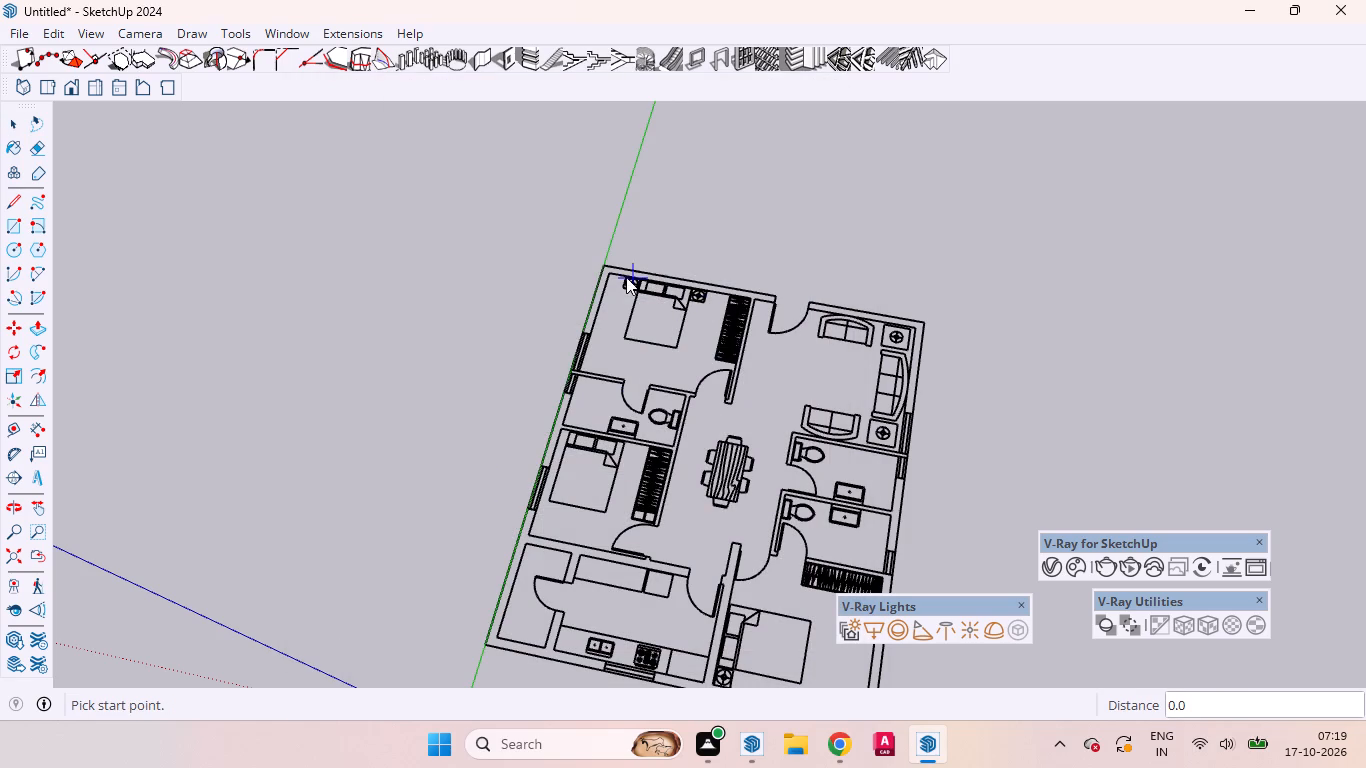
Build a wall from the far bedroom's inner corner 35' 9" along the green-axis side, across the kitchen front, and 11' 8" along the kitchen-bedroom partition.
click(611, 264)
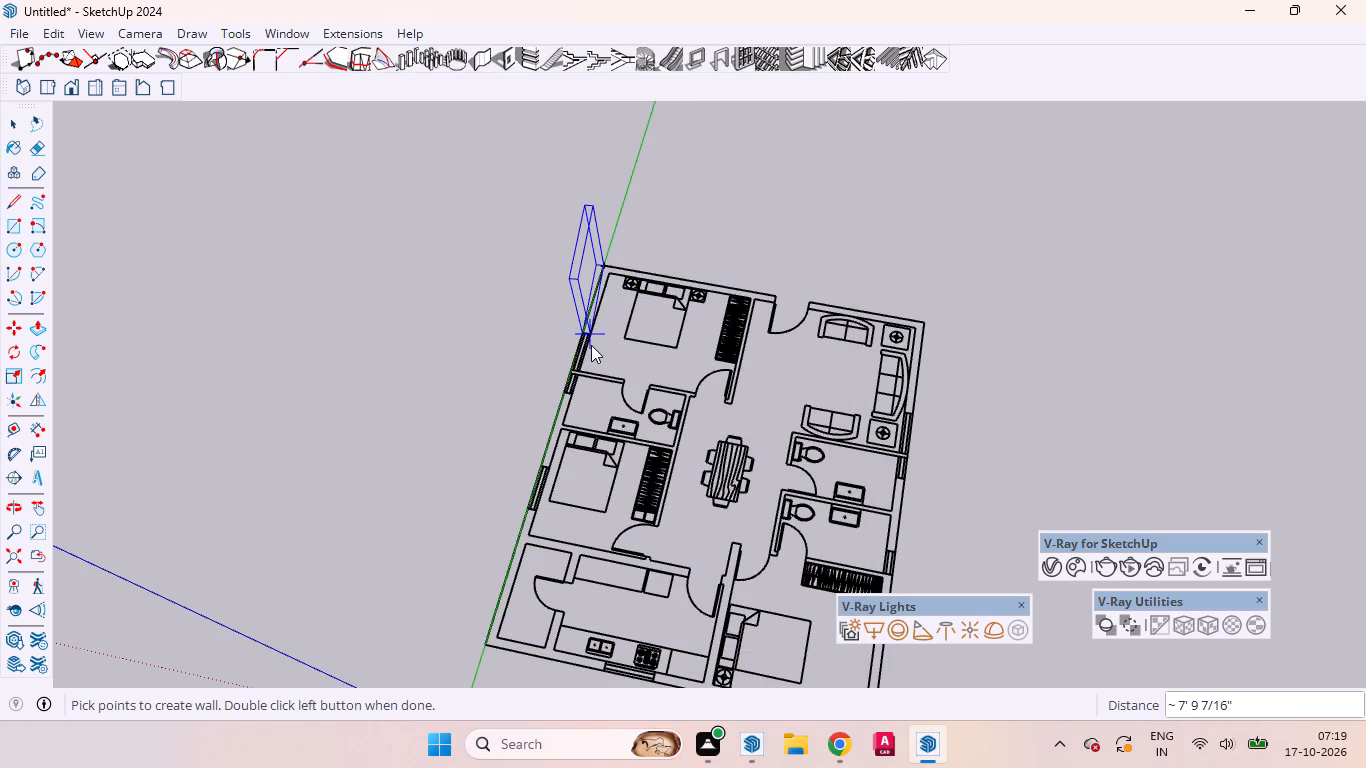
key(Escape)
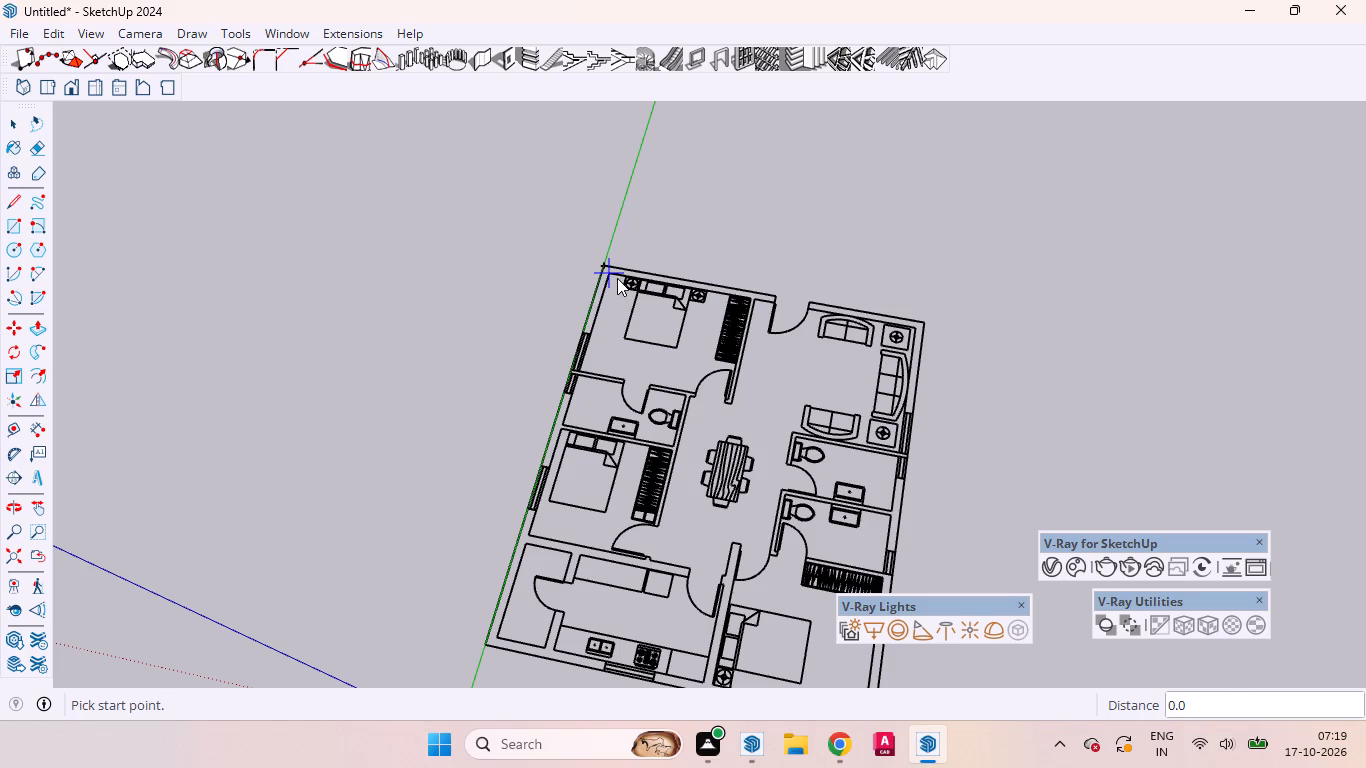
click(617, 278)
scroll(556, 405, down, 3)
scroll(560, 397, up, 1)
scroll(564, 385, down, 4)
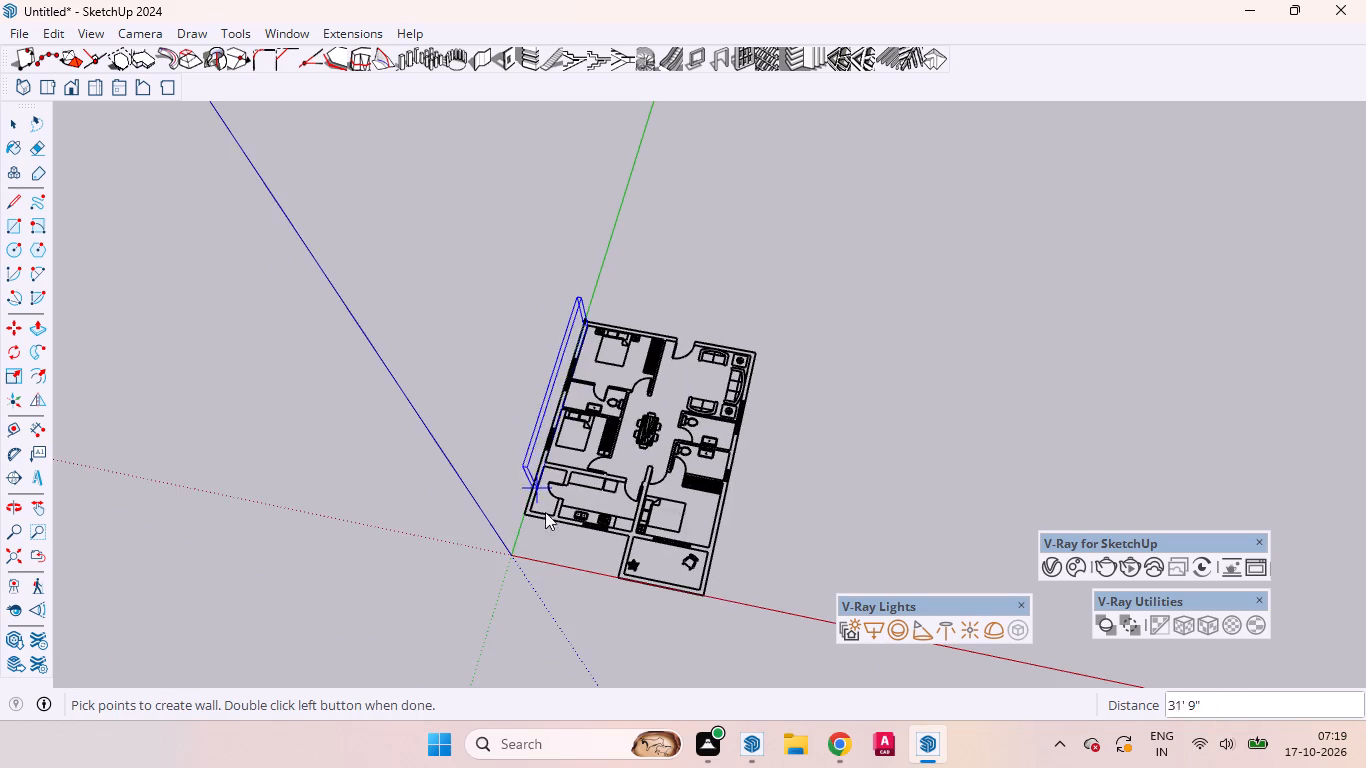
scroll(545, 517, up, 8)
scroll(545, 536, down, 3)
scroll(545, 536, up, 1)
scroll(541, 528, down, 1)
scroll(541, 528, up, 12)
scroll(523, 512, down, 1)
scroll(523, 512, up, 3)
scroll(523, 512, down, 2)
scroll(523, 512, up, 5)
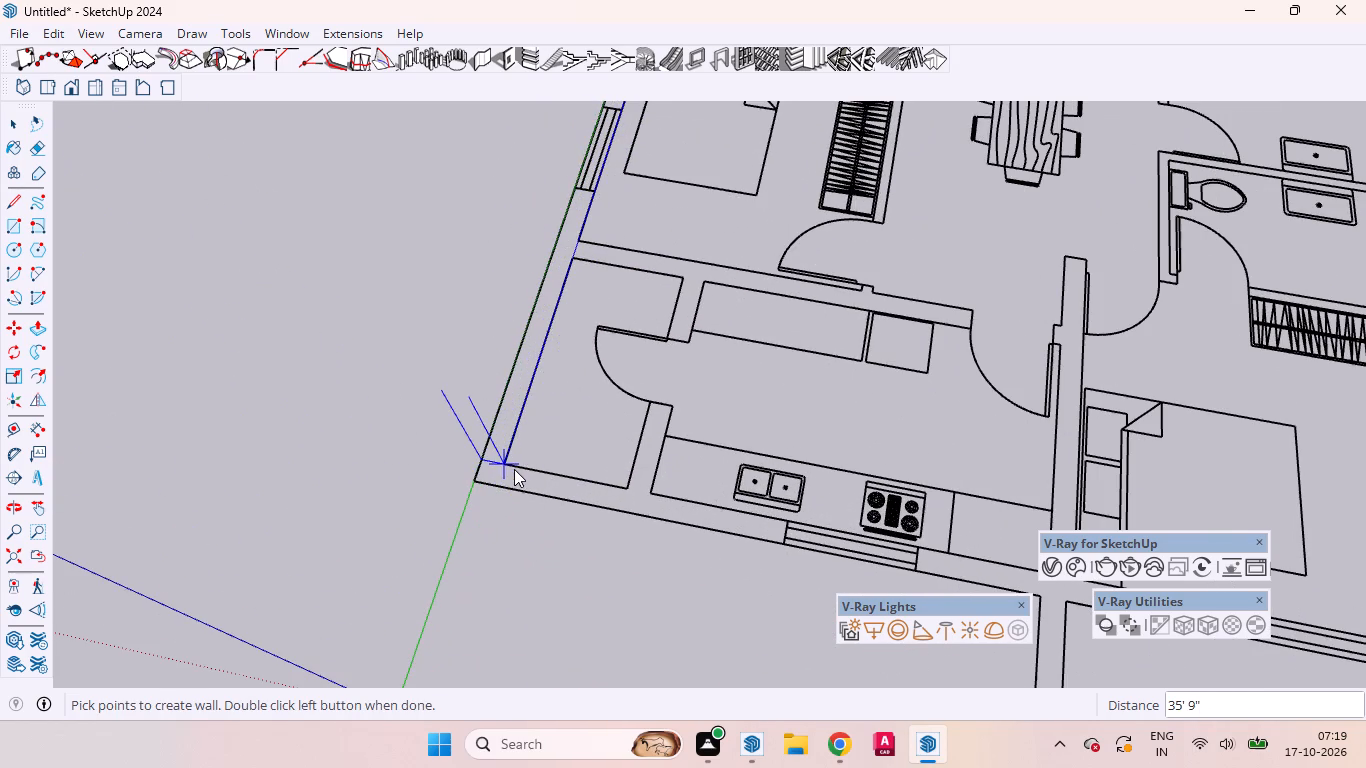
click(508, 467)
scroll(500, 458, down, 3)
scroll(498, 457, up, 1)
scroll(498, 457, down, 6)
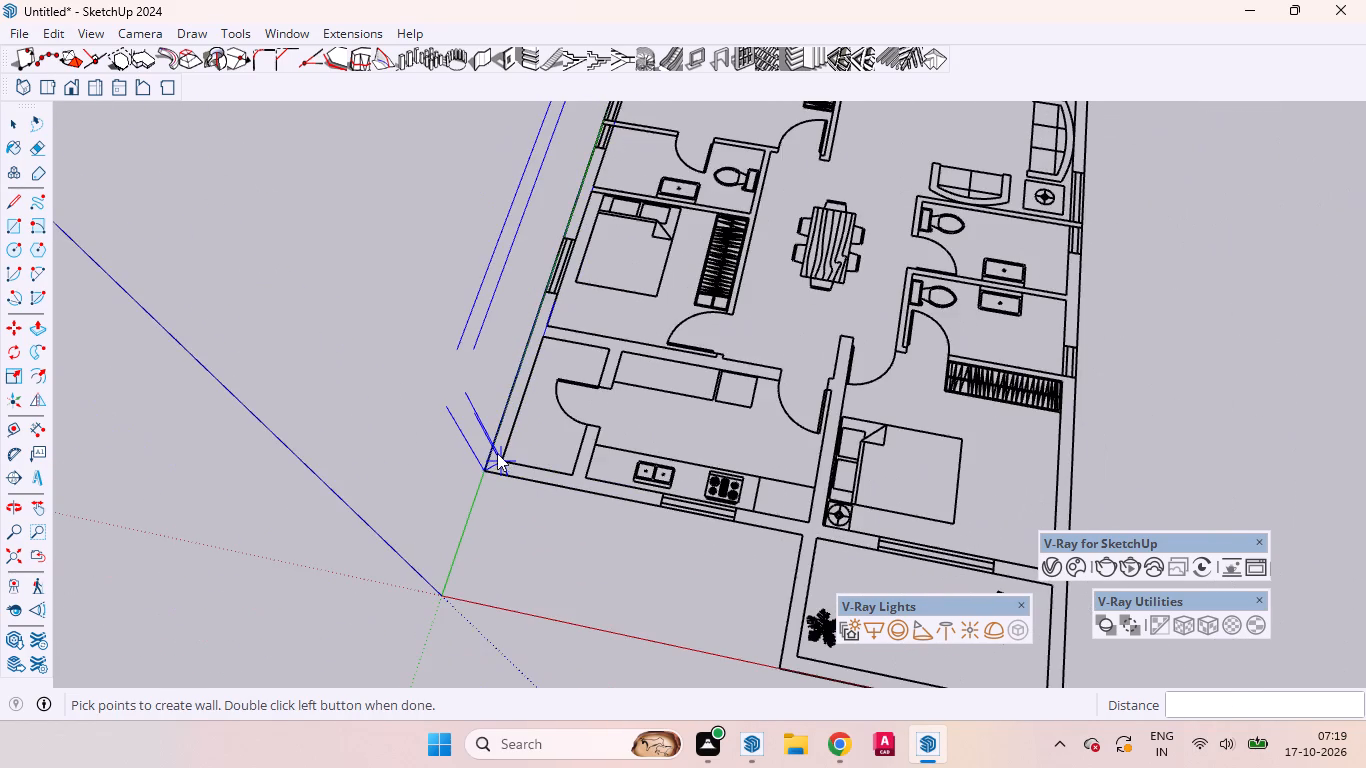
scroll(497, 453, down, 1)
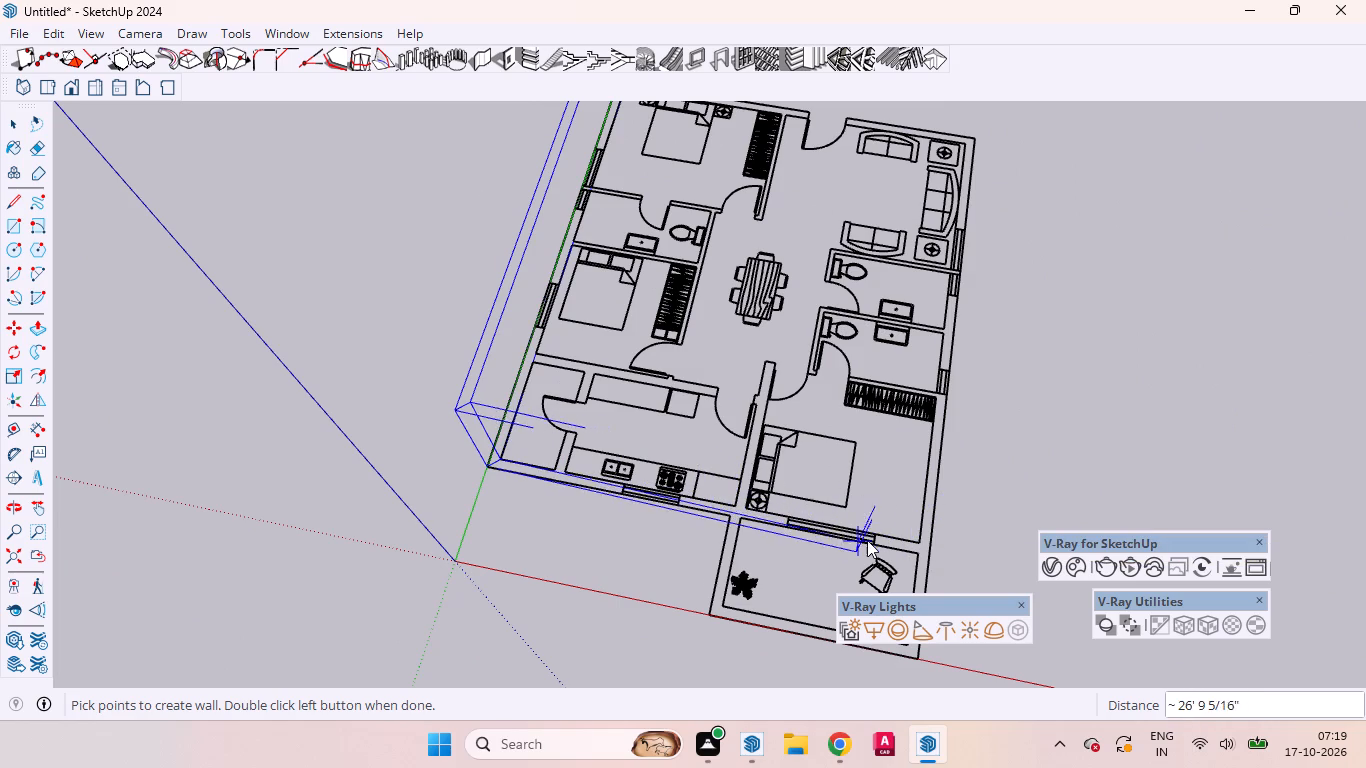
click(733, 501)
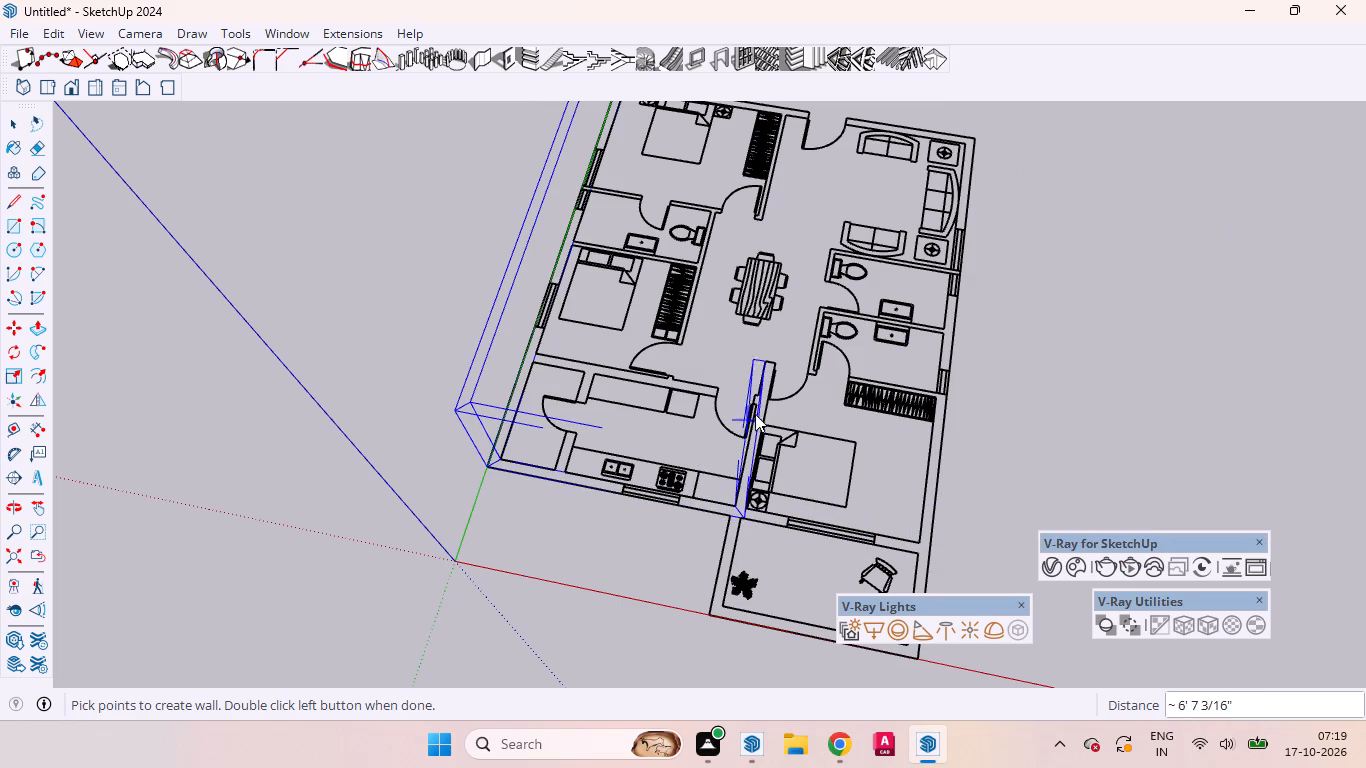
double_click(769, 359)
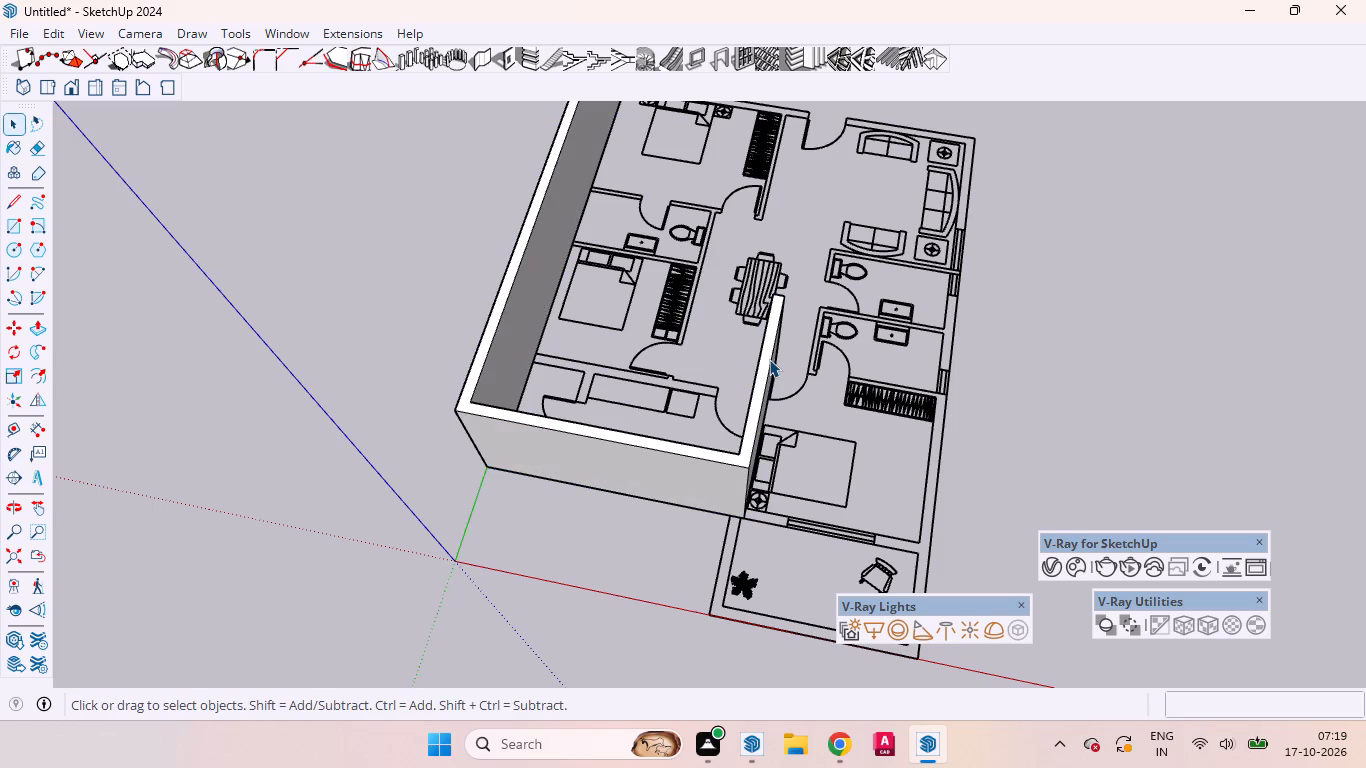
Build a wall with the same settings around the balcony's inner outline, starting and ending beside the kitchen wall's corner.
click(487, 66)
click(393, 572)
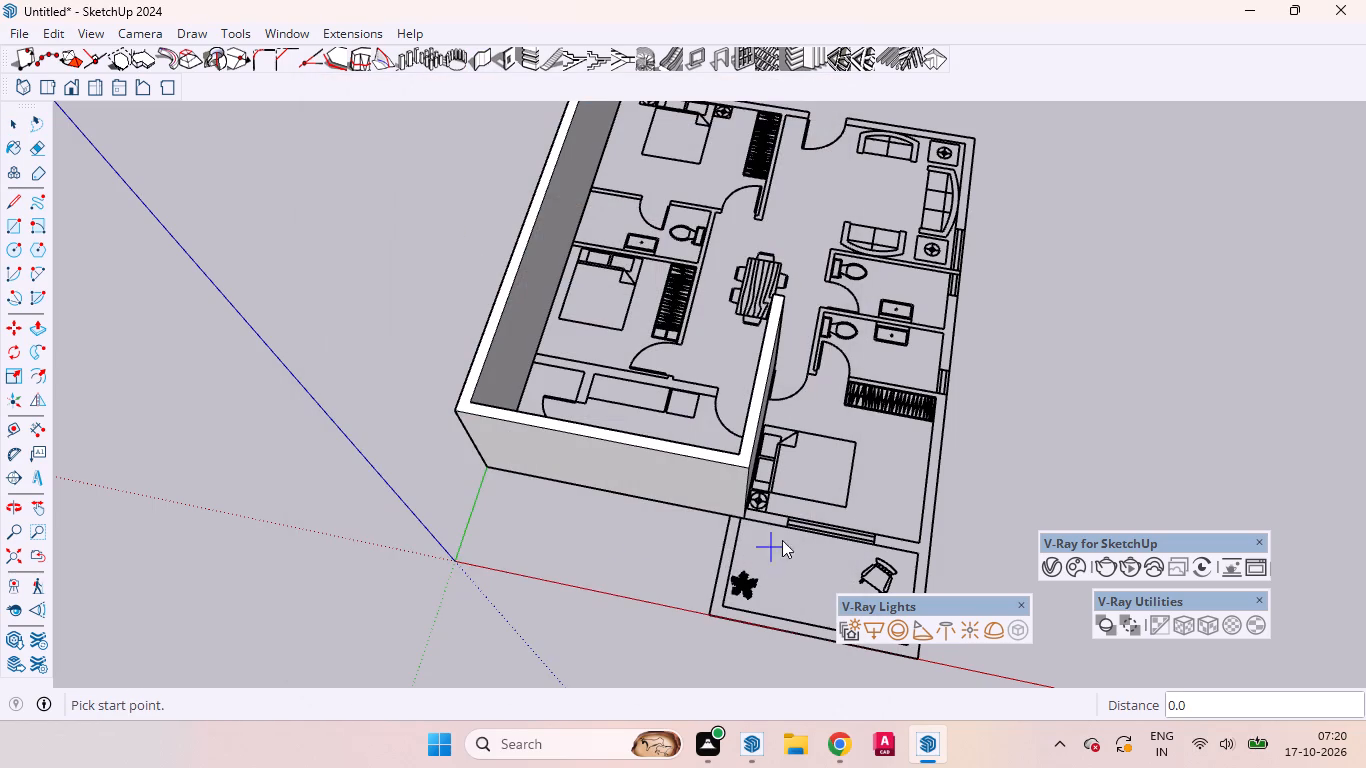
scroll(751, 525, up, 5)
scroll(751, 525, down, 3)
scroll(751, 525, up, 4)
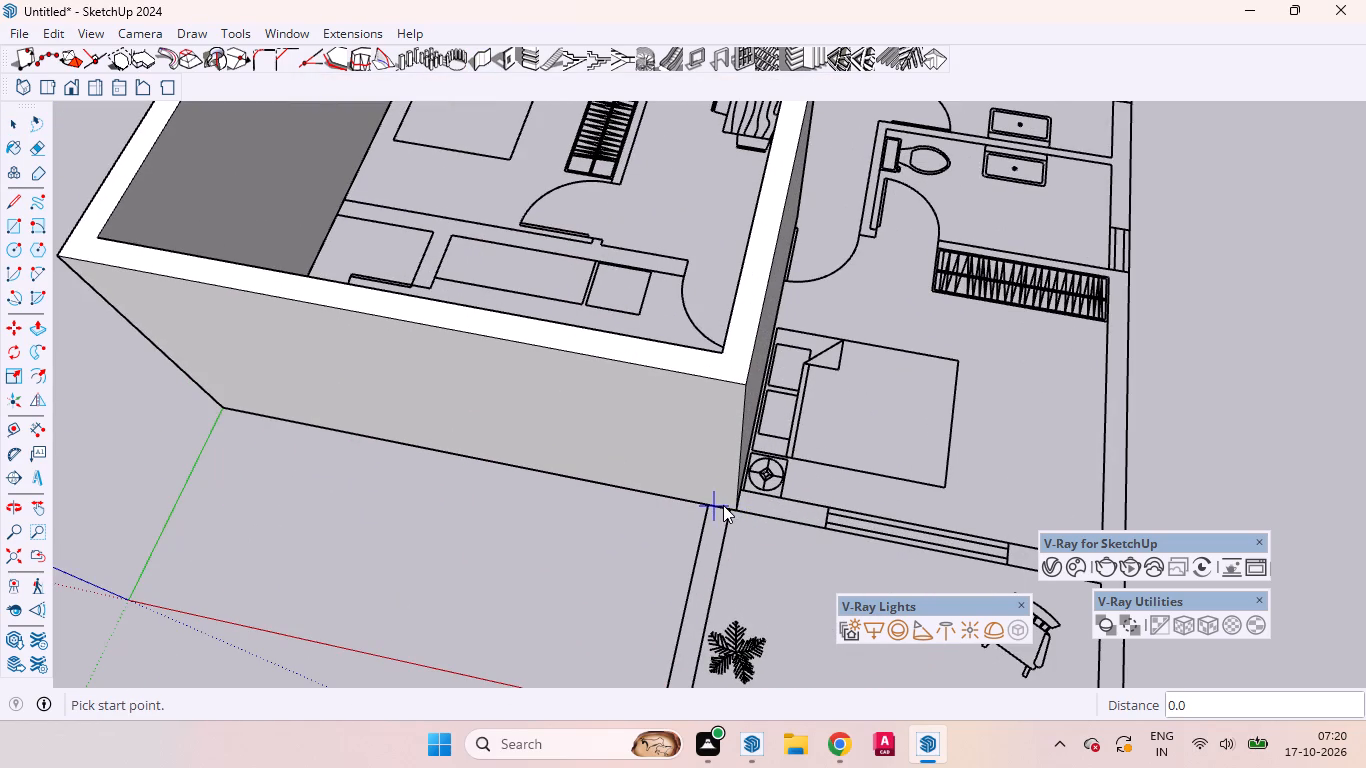
click(714, 504)
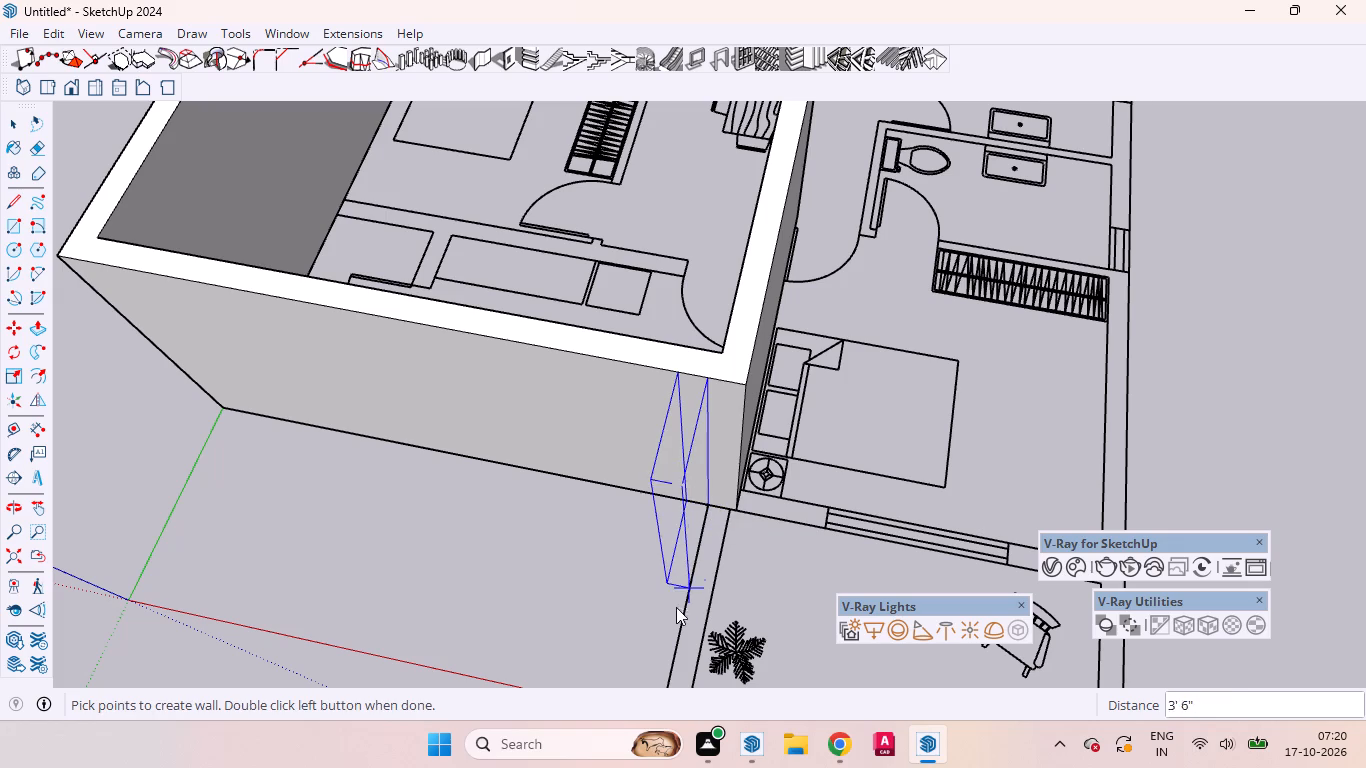
key(Escape)
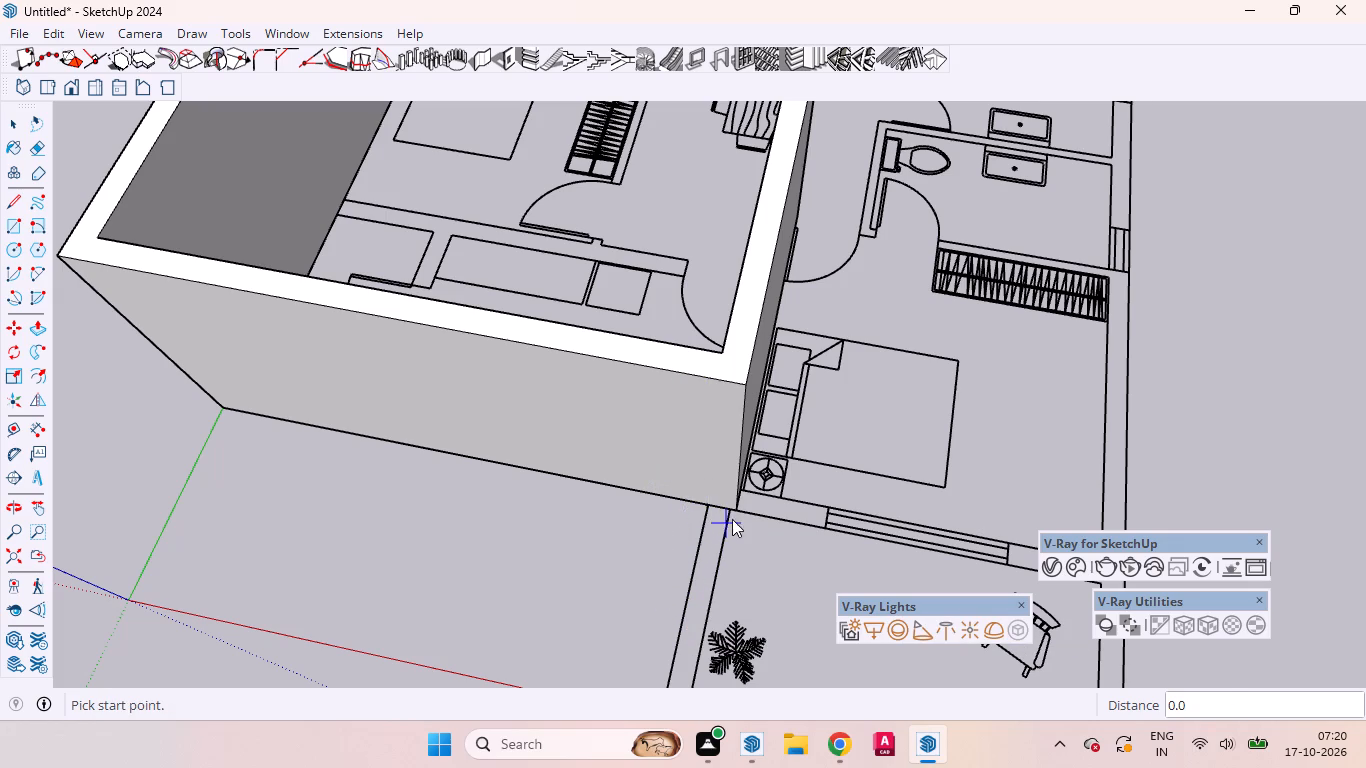
click(727, 509)
scroll(697, 587, down, 5)
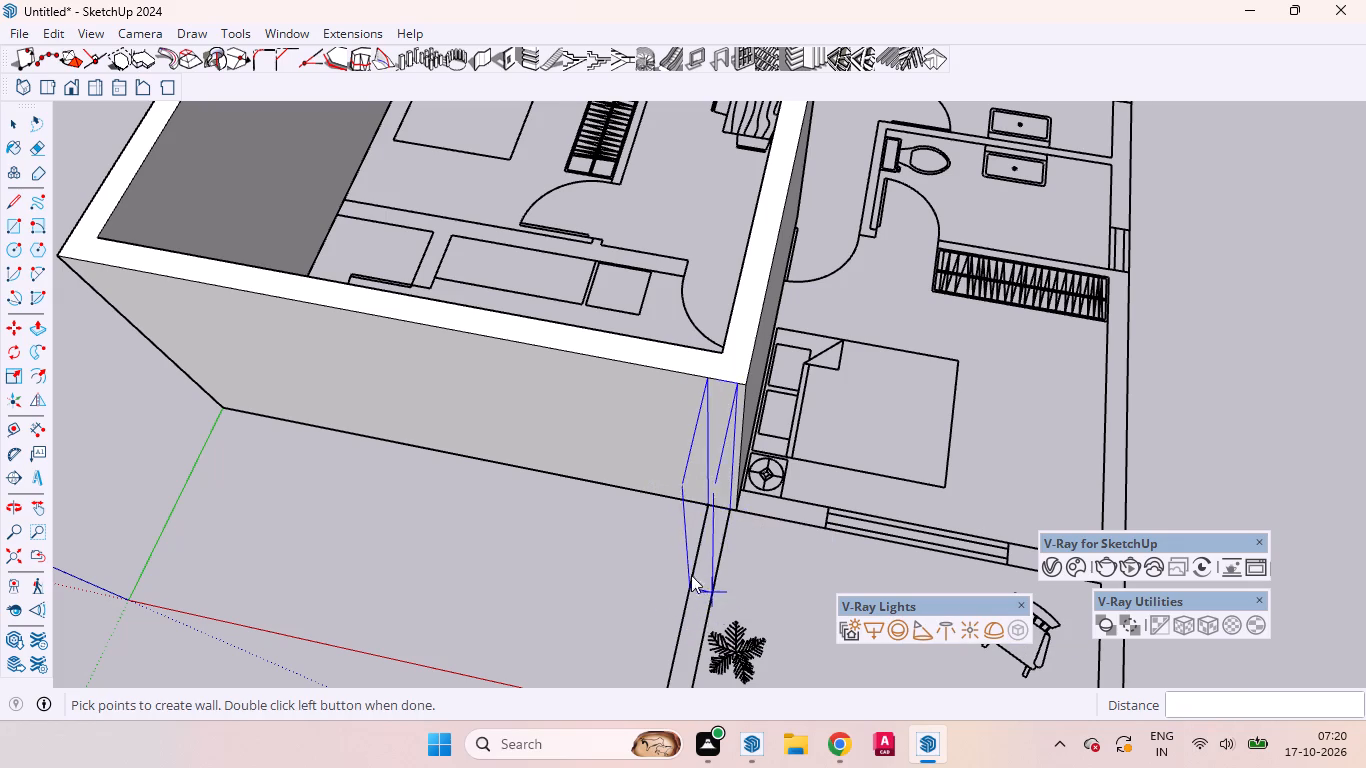
scroll(691, 575, down, 2)
scroll(690, 571, up, 1)
scroll(687, 554, down, 6)
click(691, 620)
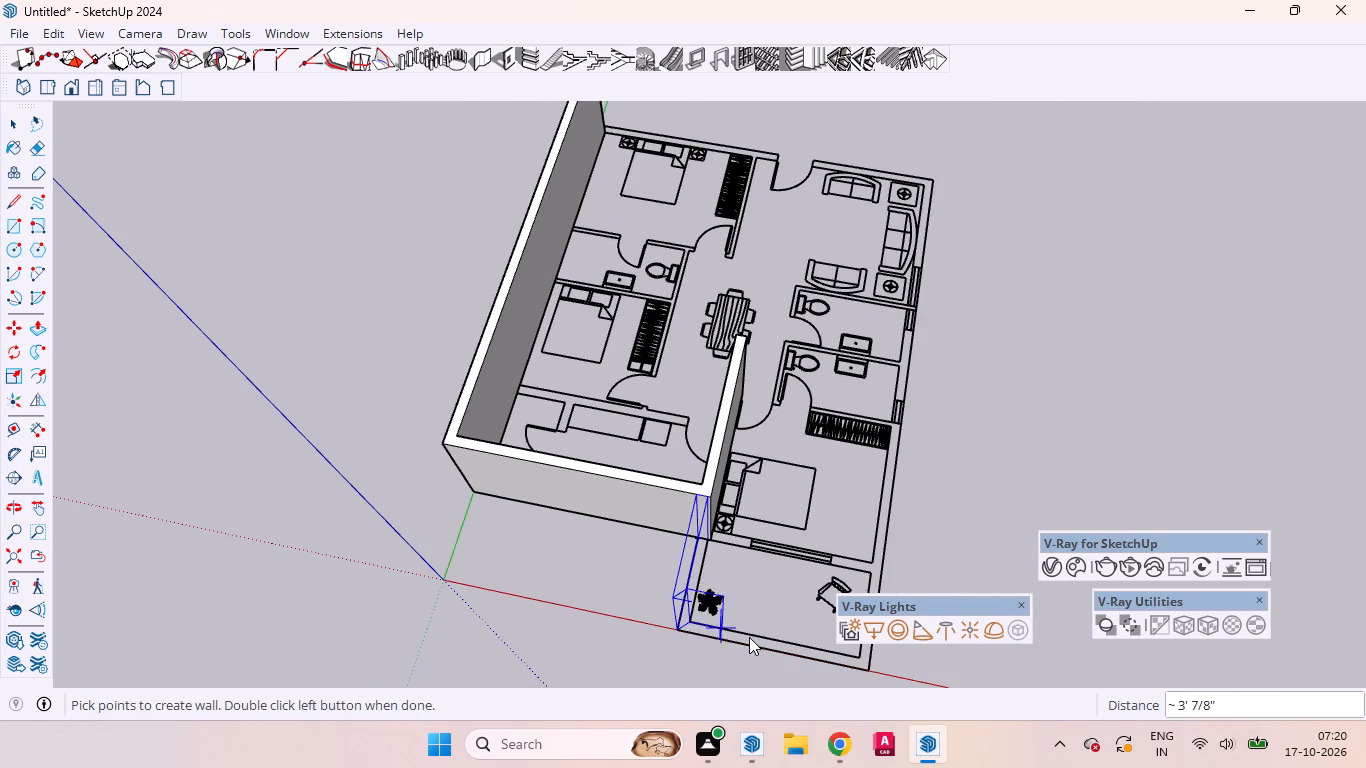
scroll(700, 618, down, 3)
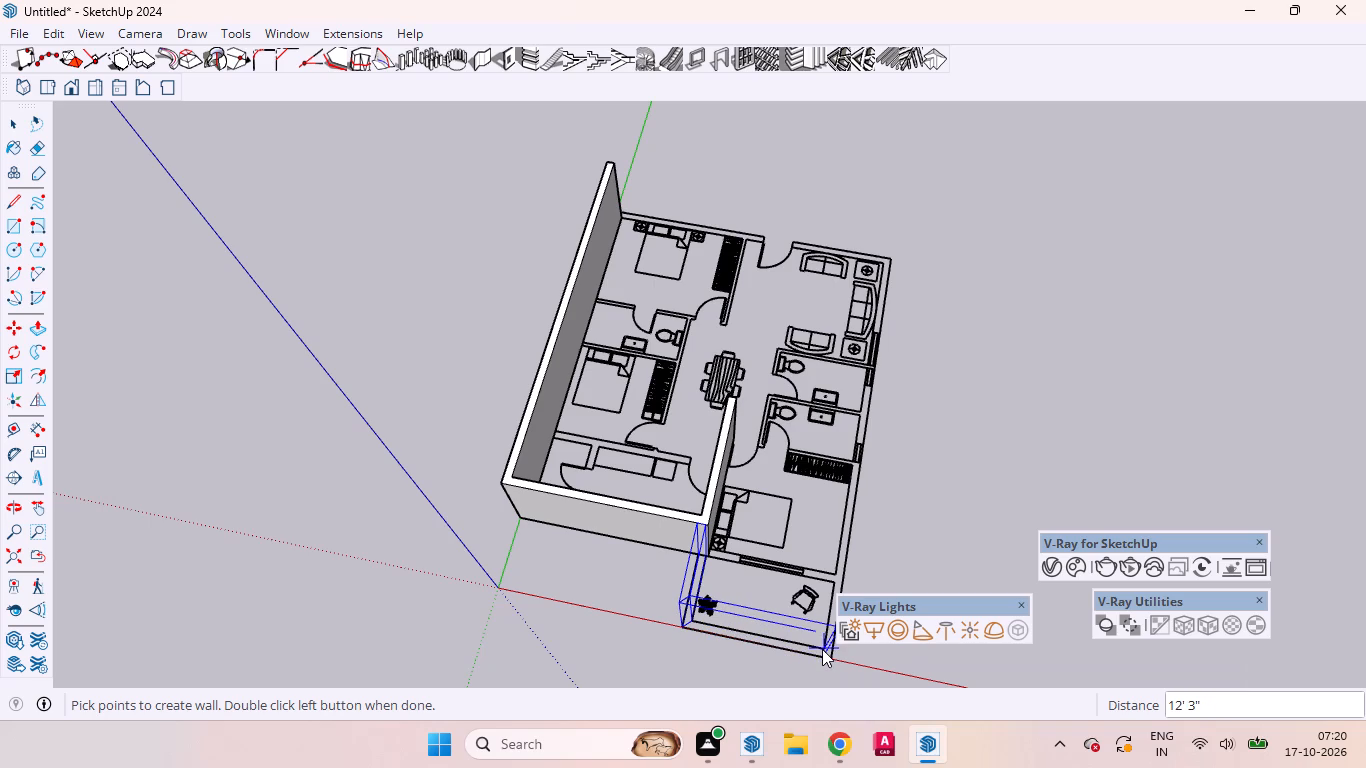
click(822, 649)
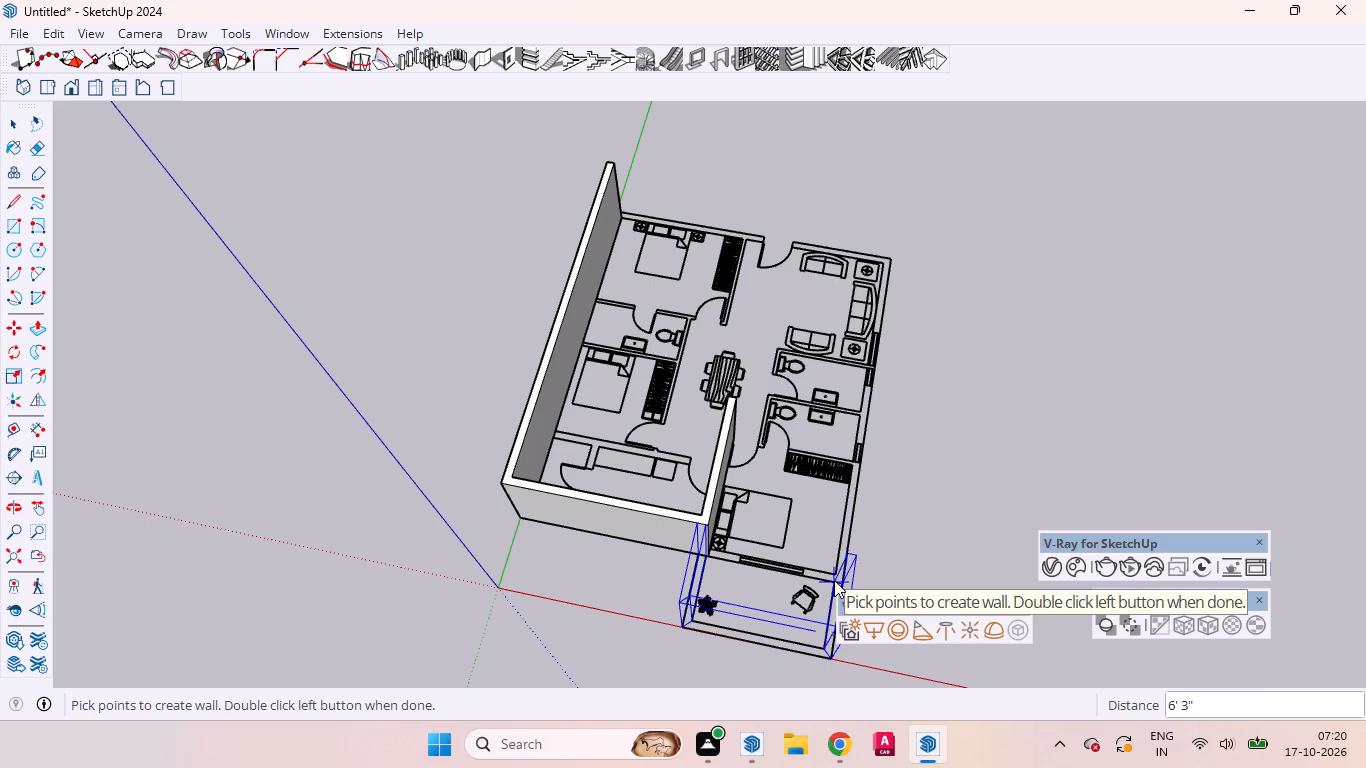
click(834, 580)
scroll(724, 542, up, 7)
scroll(724, 558, down, 3)
scroll(724, 559, up, 7)
scroll(720, 565, down, 2)
scroll(720, 565, up, 2)
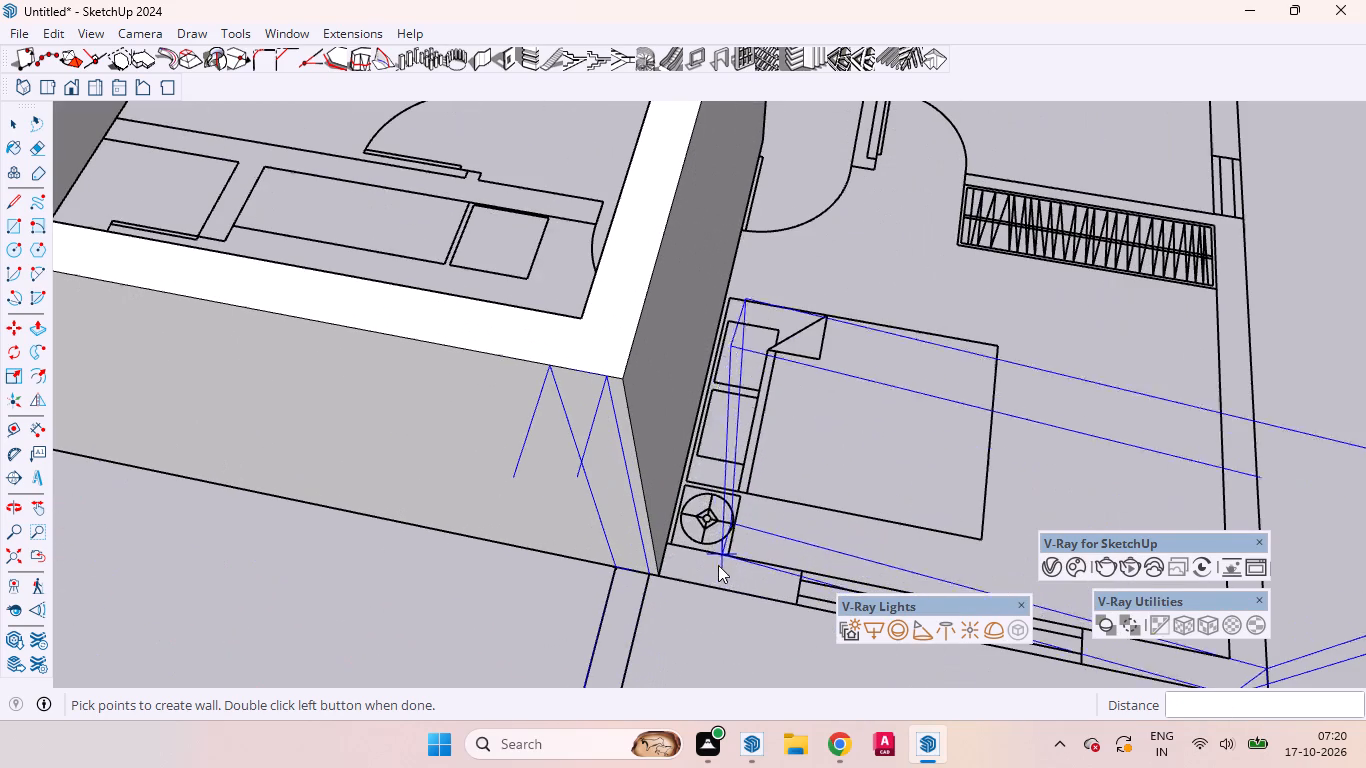
double_click(661, 574)
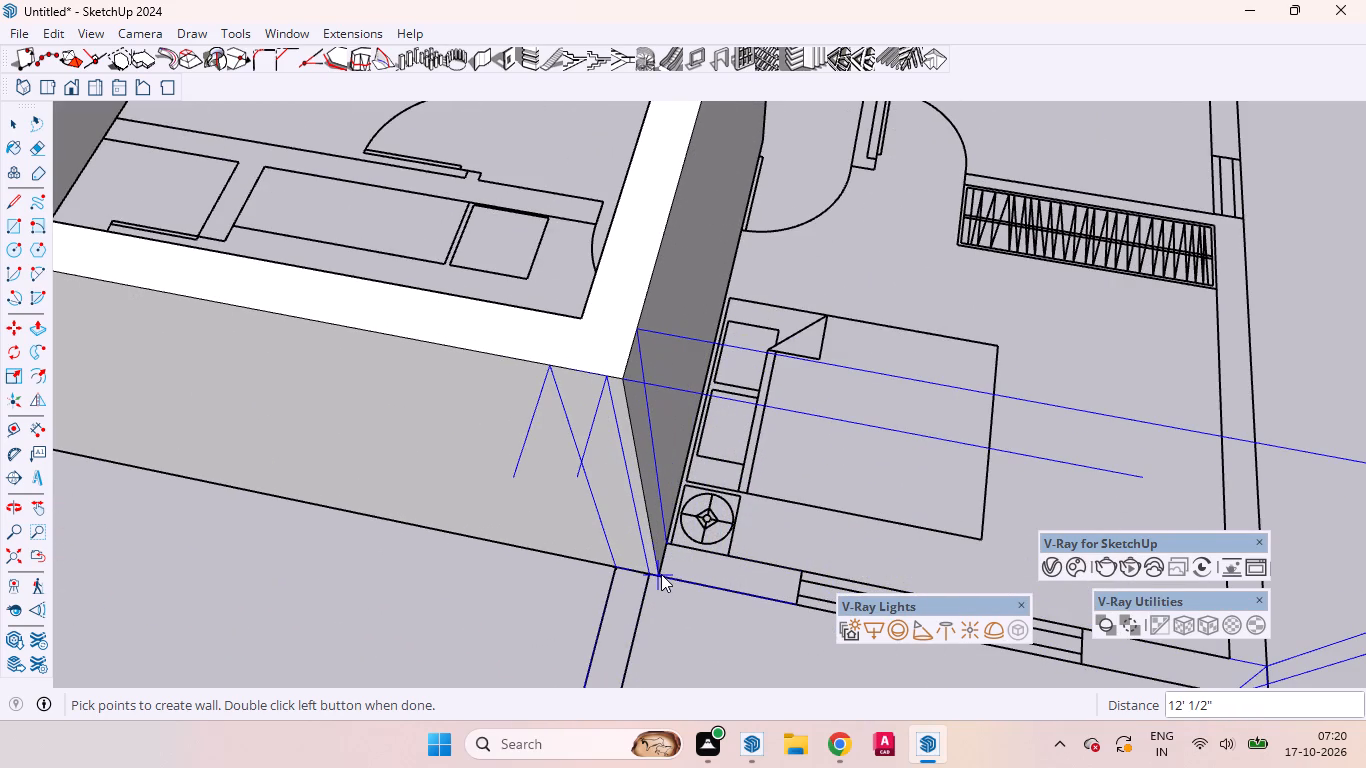
Build a wall with the same settings from the balcony-side bedroom's inner corner 35' 9" to the living room corner and 30' 6 1/2" across the entrance side.
scroll(614, 538, down, 20)
scroll(614, 538, down, 7)
middle_drag(630, 507, 663, 597)
click(481, 58)
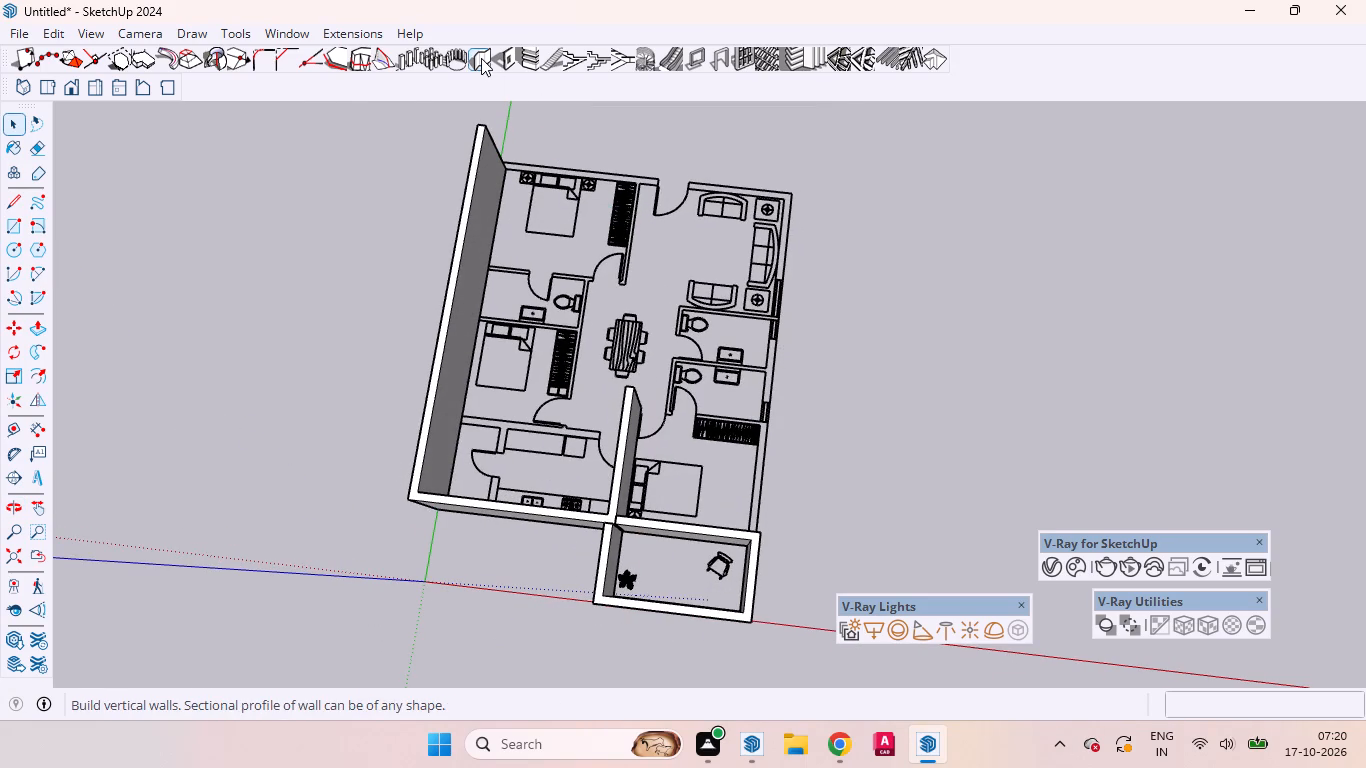
click(396, 584)
scroll(786, 517, up, 4)
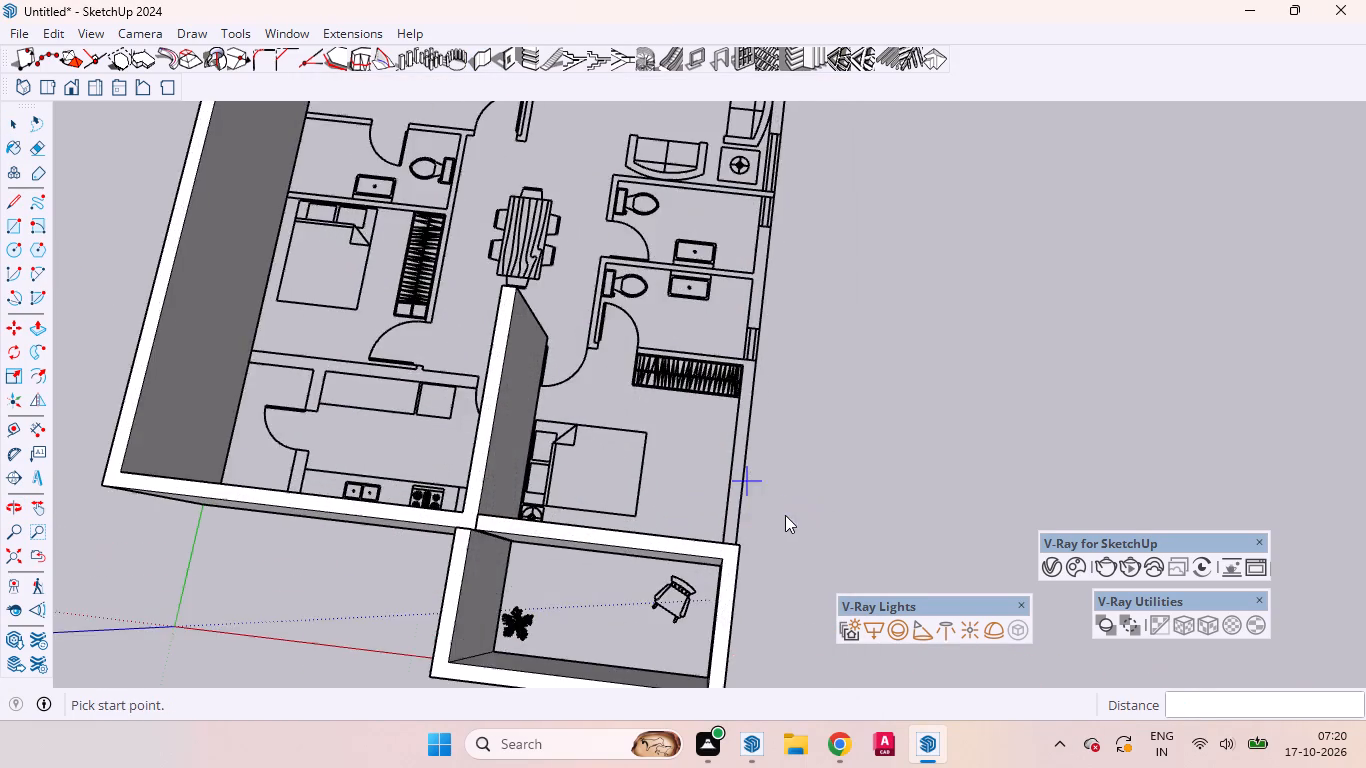
scroll(785, 515, up, 4)
scroll(784, 519, down, 1)
scroll(784, 520, up, 7)
scroll(736, 539, down, 4)
scroll(736, 539, up, 1)
scroll(736, 539, down, 11)
middle_drag(729, 554, 744, 624)
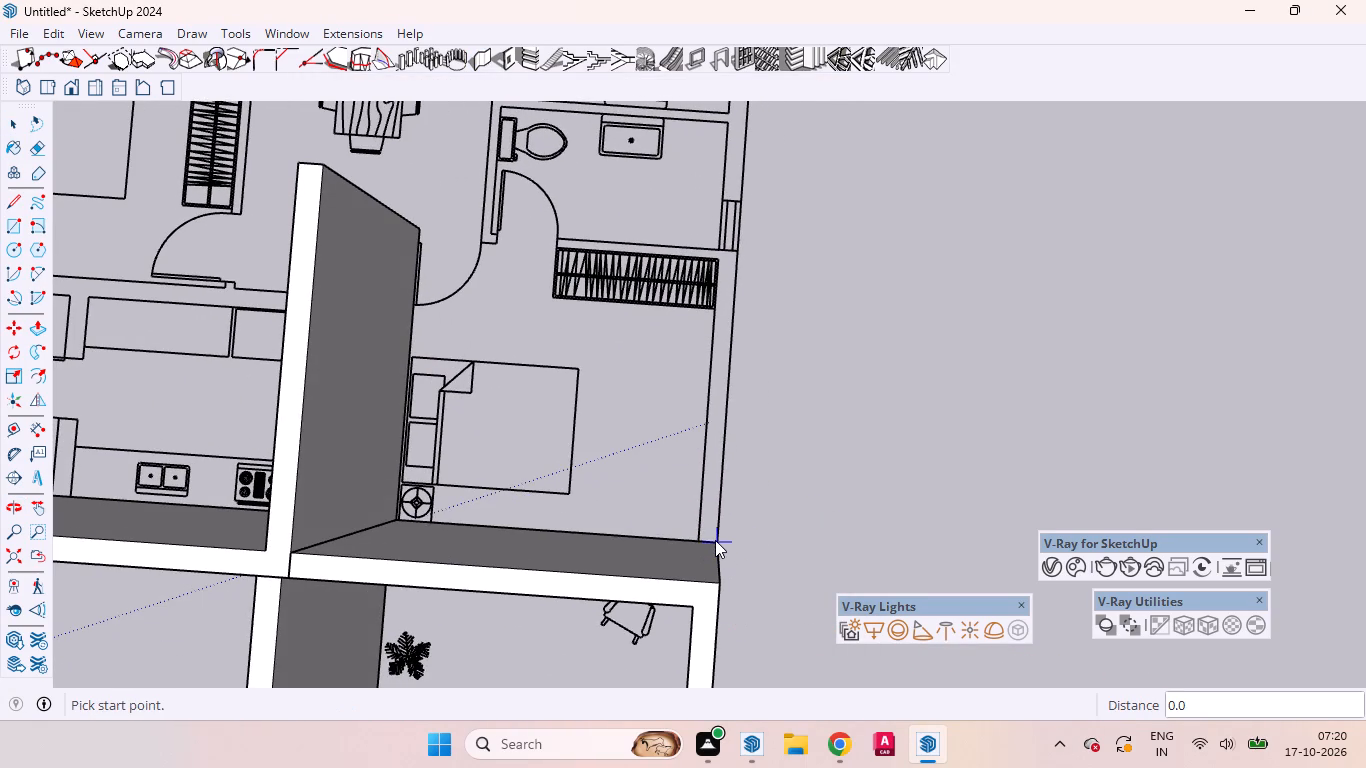
click(715, 540)
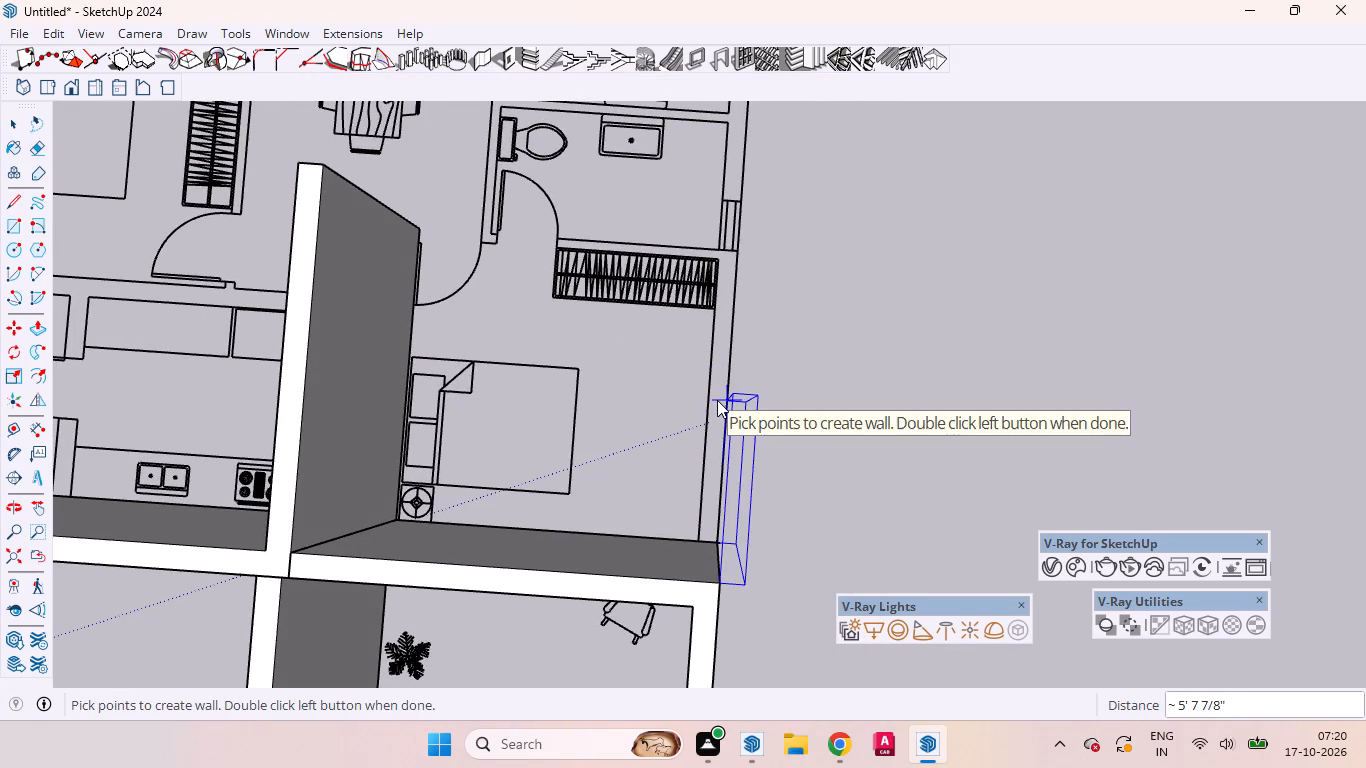
key(Escape)
click(697, 536)
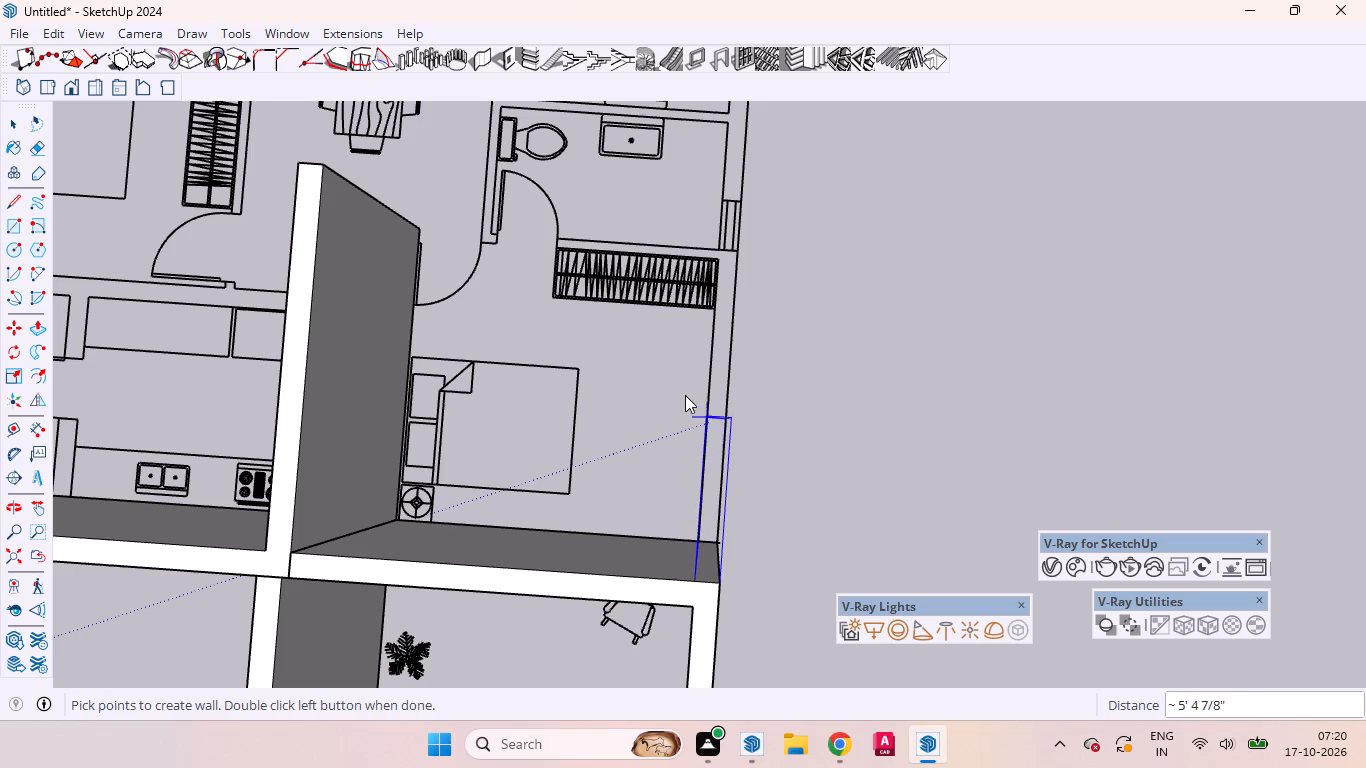
scroll(685, 408, down, 14)
scroll(694, 463, up, 3)
scroll(694, 464, down, 13)
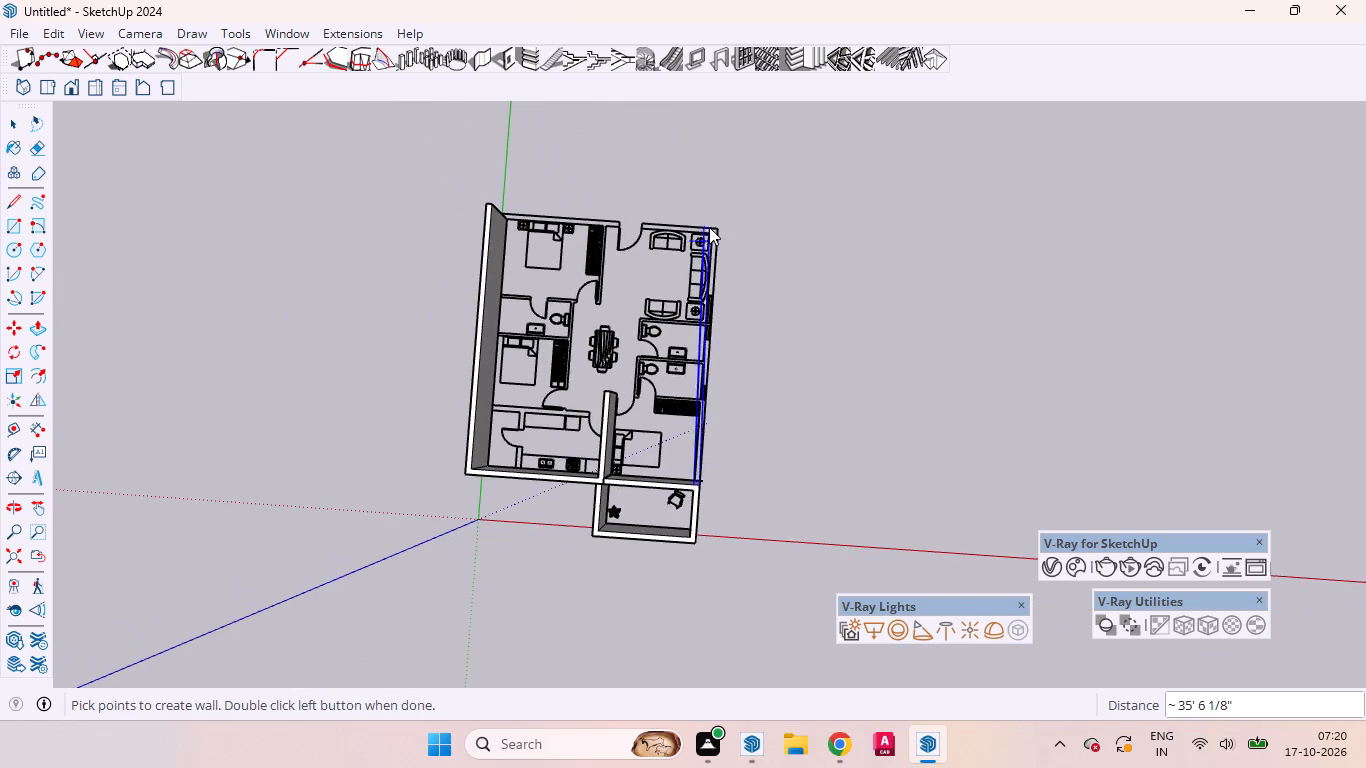
scroll(710, 226, up, 5)
scroll(713, 238, down, 1)
scroll(713, 239, up, 12)
scroll(717, 249, down, 1)
scroll(717, 249, up, 2)
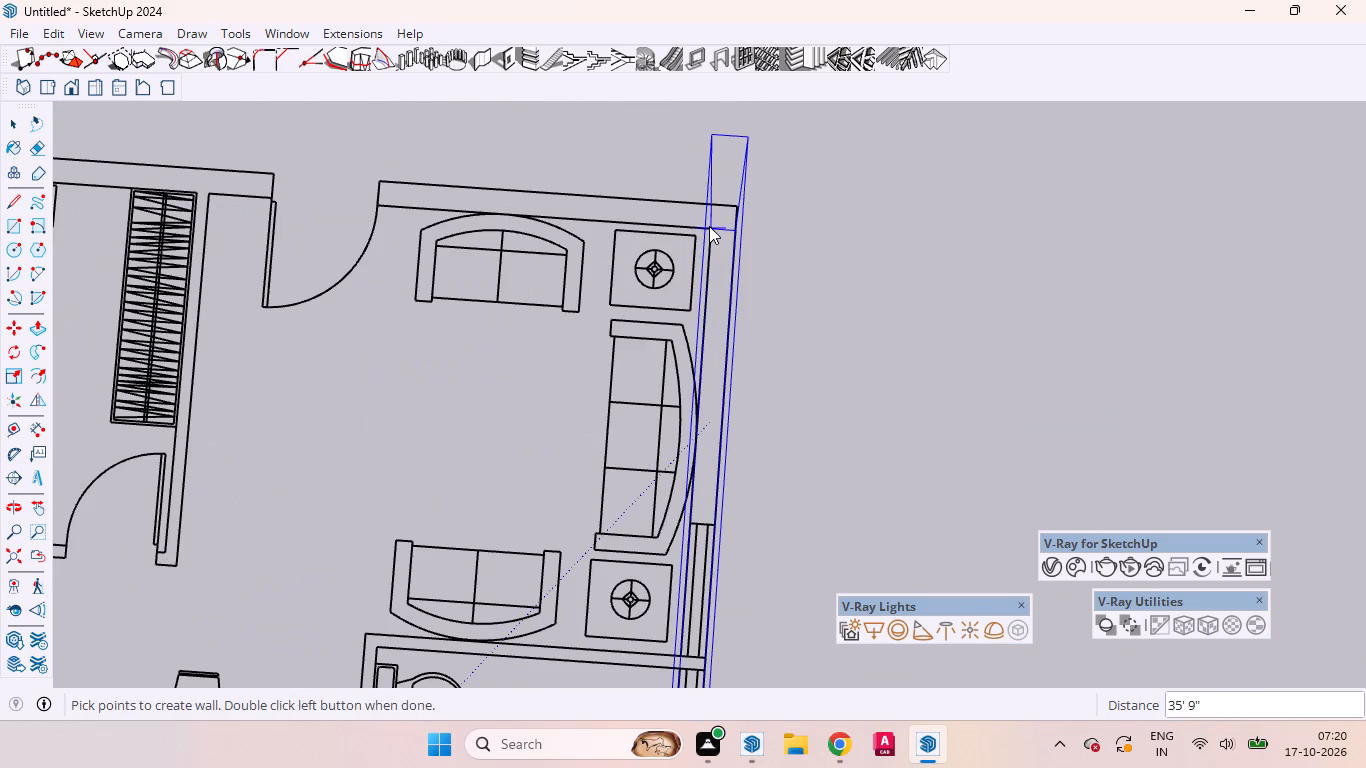
click(709, 226)
scroll(799, 227, down, 1)
scroll(803, 228, up, 1)
scroll(804, 229, down, 7)
scroll(857, 253, up, 2)
scroll(858, 254, down, 2)
scroll(858, 254, up, 1)
scroll(857, 256, down, 1)
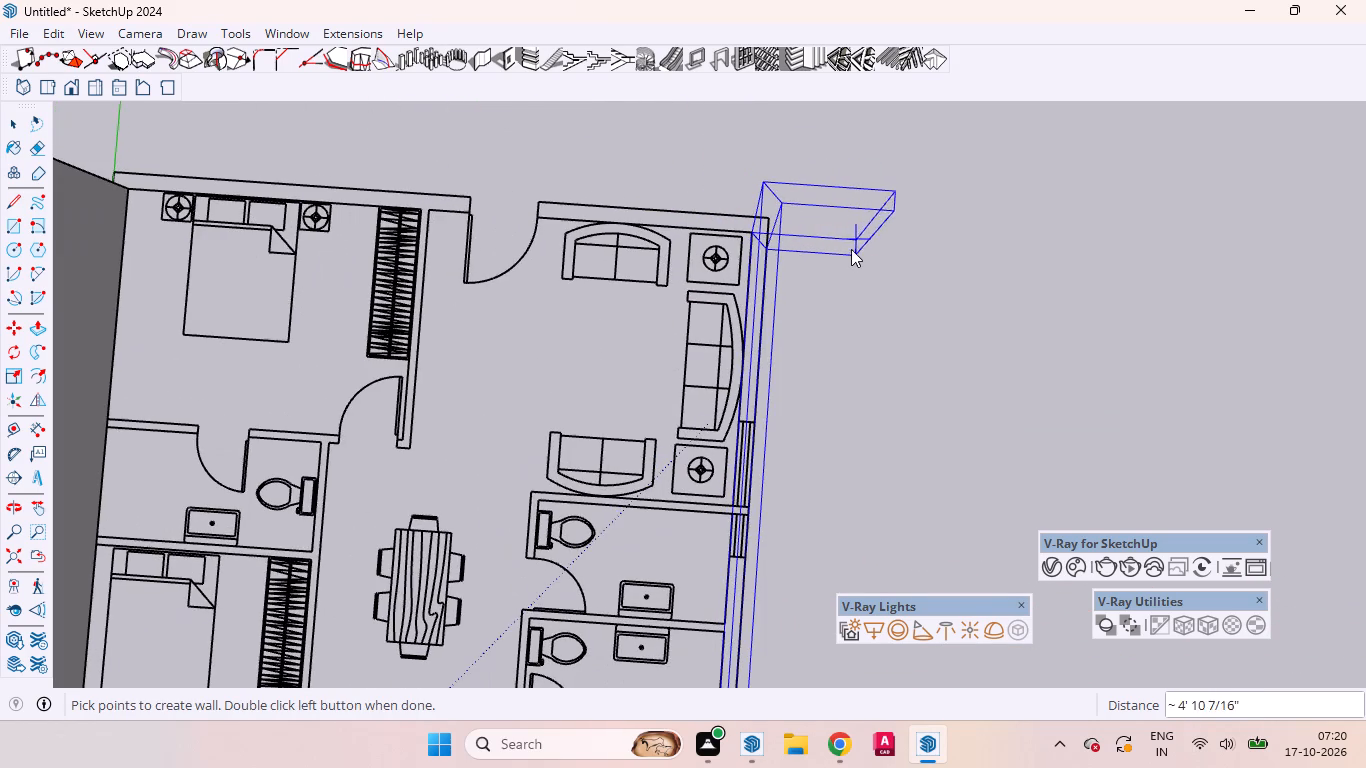
scroll(870, 257, down, 4)
middle_drag(290, 188, 414, 326)
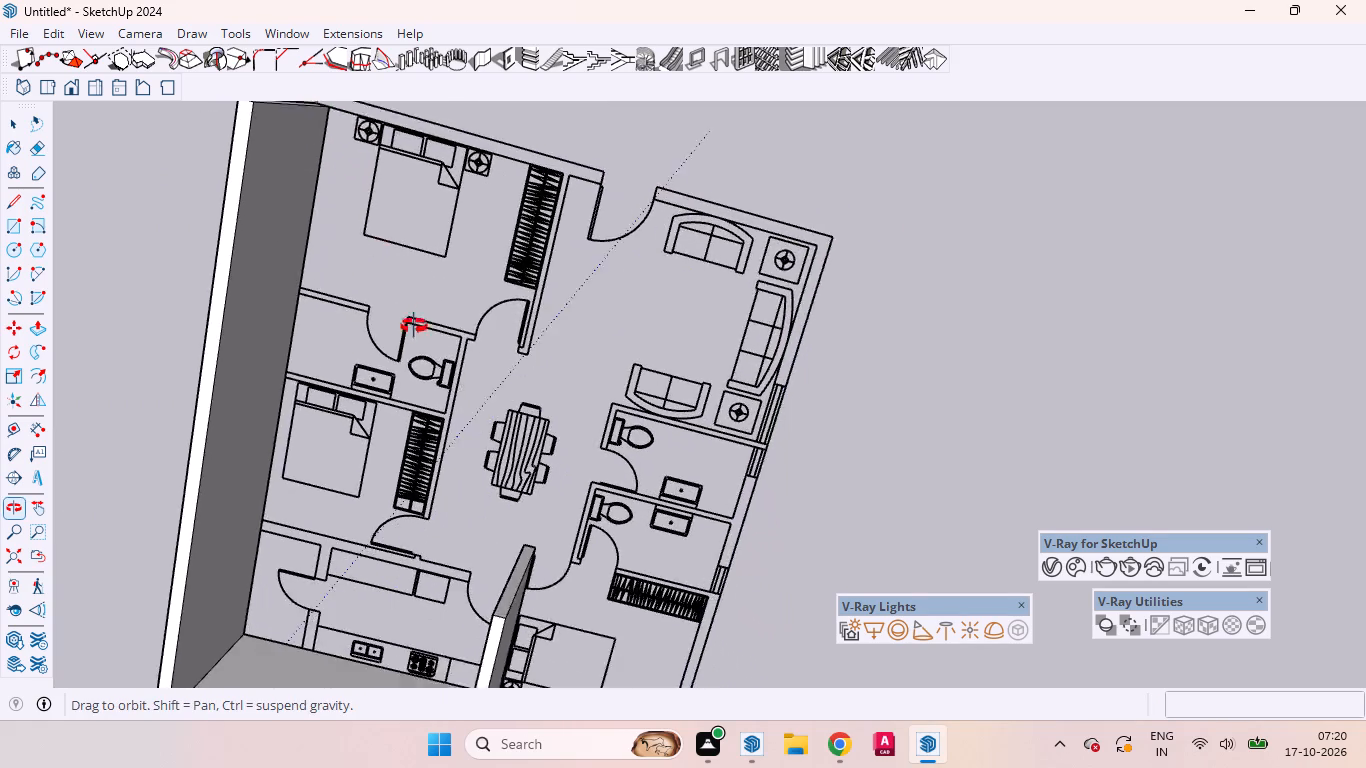
middle_drag(414, 326, 429, 341)
scroll(431, 315, up, 1)
scroll(458, 366, down, 11)
scroll(429, 223, up, 2)
scroll(429, 223, down, 1)
scroll(429, 222, up, 11)
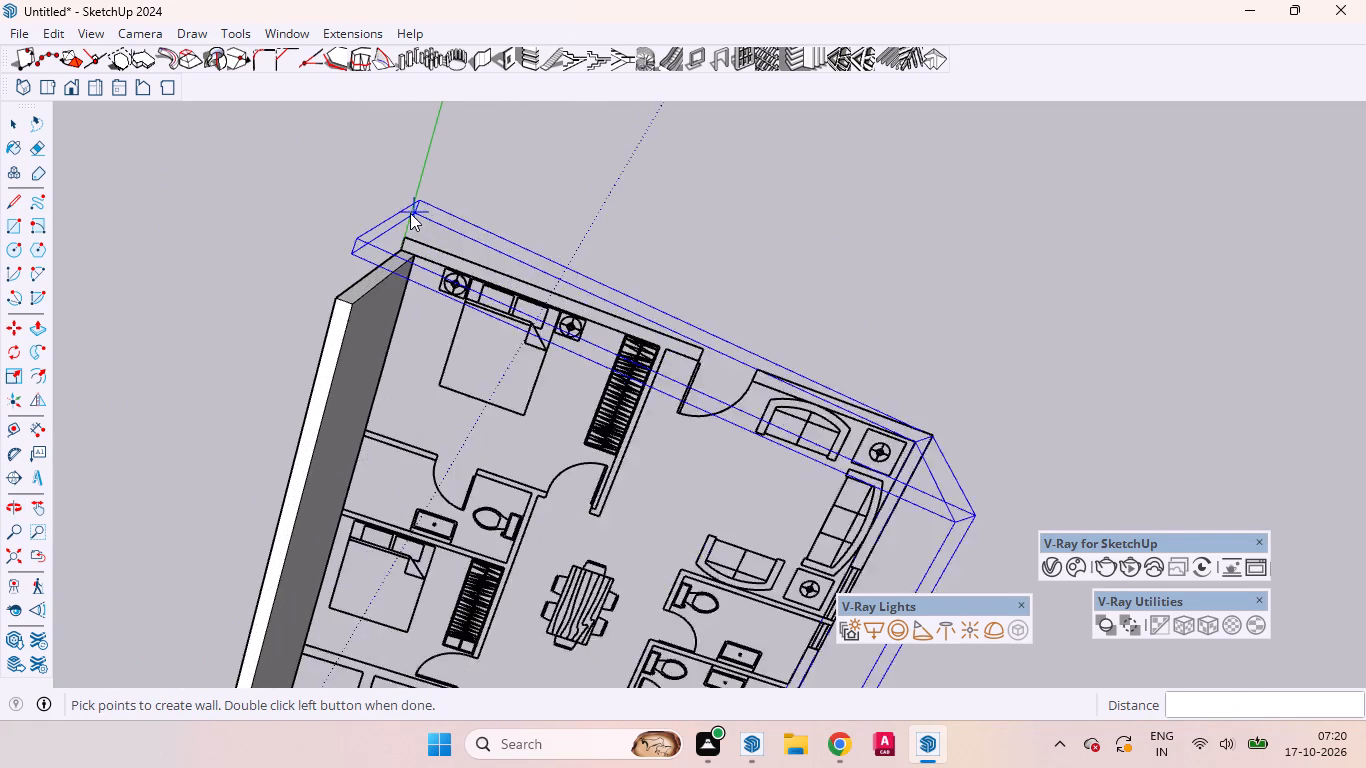
scroll(410, 213, up, 7)
scroll(395, 223, down, 1)
scroll(395, 223, up, 7)
double_click(410, 305)
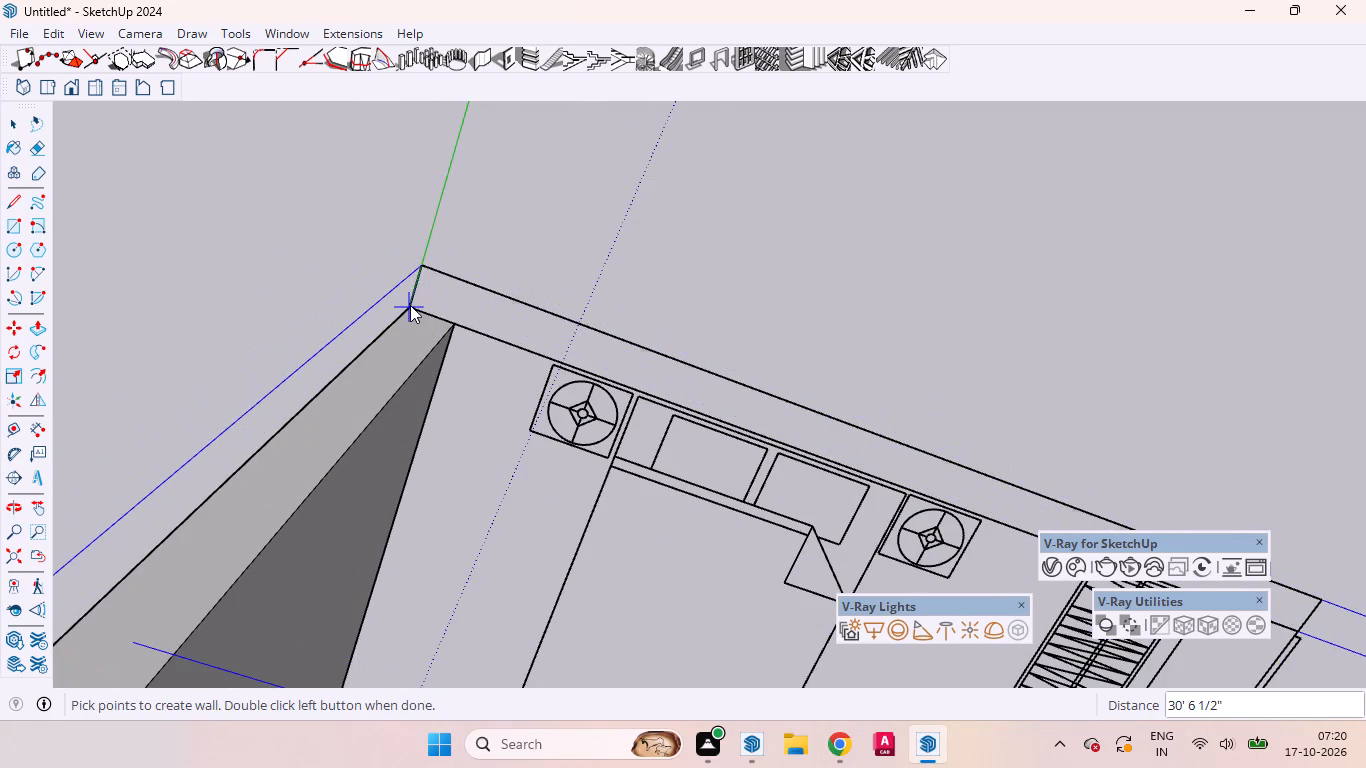
Build a 9" thick, 9' 4" high wall 17' long between the near bedroom and the kitchen, ending at the kitchen partition wall.
scroll(503, 267, down, 3)
scroll(504, 271, up, 7)
scroll(507, 277, down, 13)
scroll(525, 258, up, 2)
scroll(525, 258, down, 10)
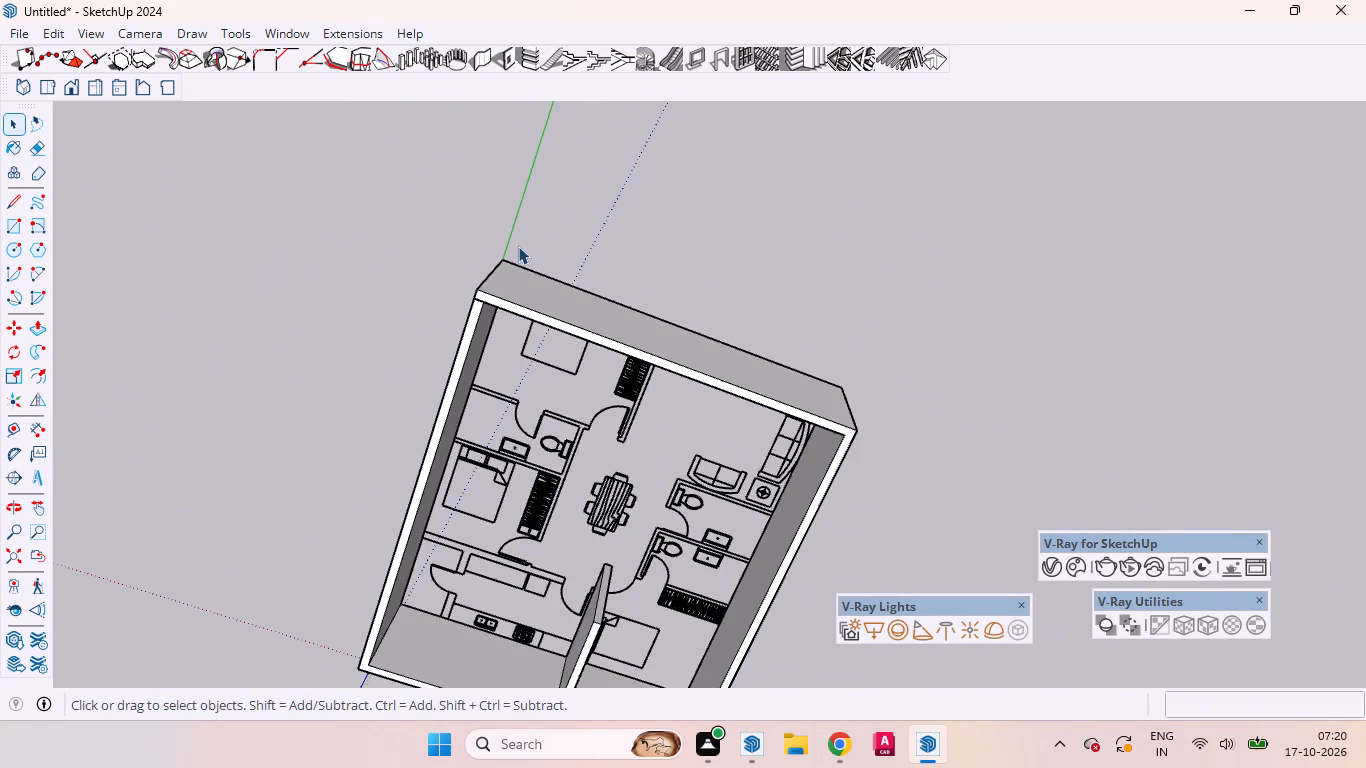
scroll(521, 249, up, 1)
scroll(529, 260, down, 3)
scroll(532, 262, up, 2)
scroll(539, 278, down, 1)
middle_drag(573, 444, 765, 209)
scroll(767, 205, up, 1)
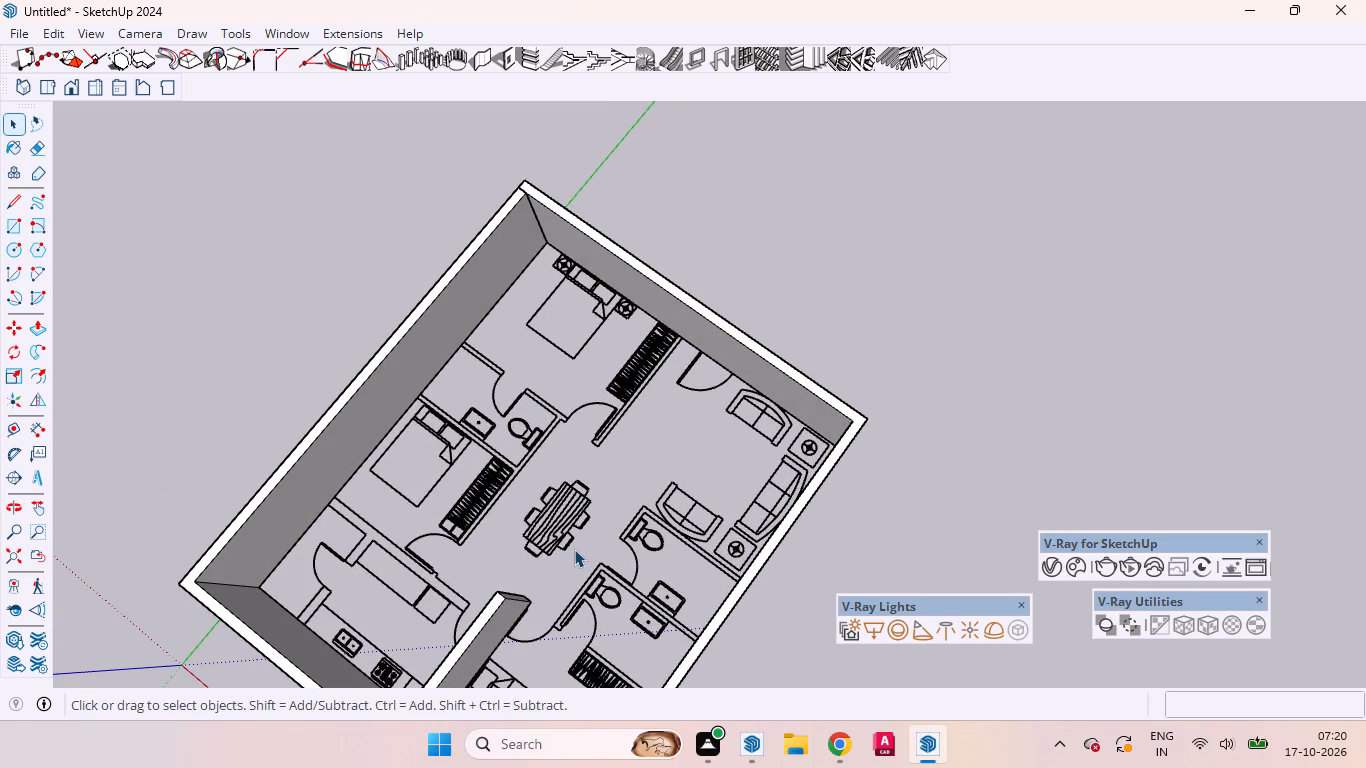
scroll(544, 471, down, 8)
middle_drag(754, 560, 902, 490)
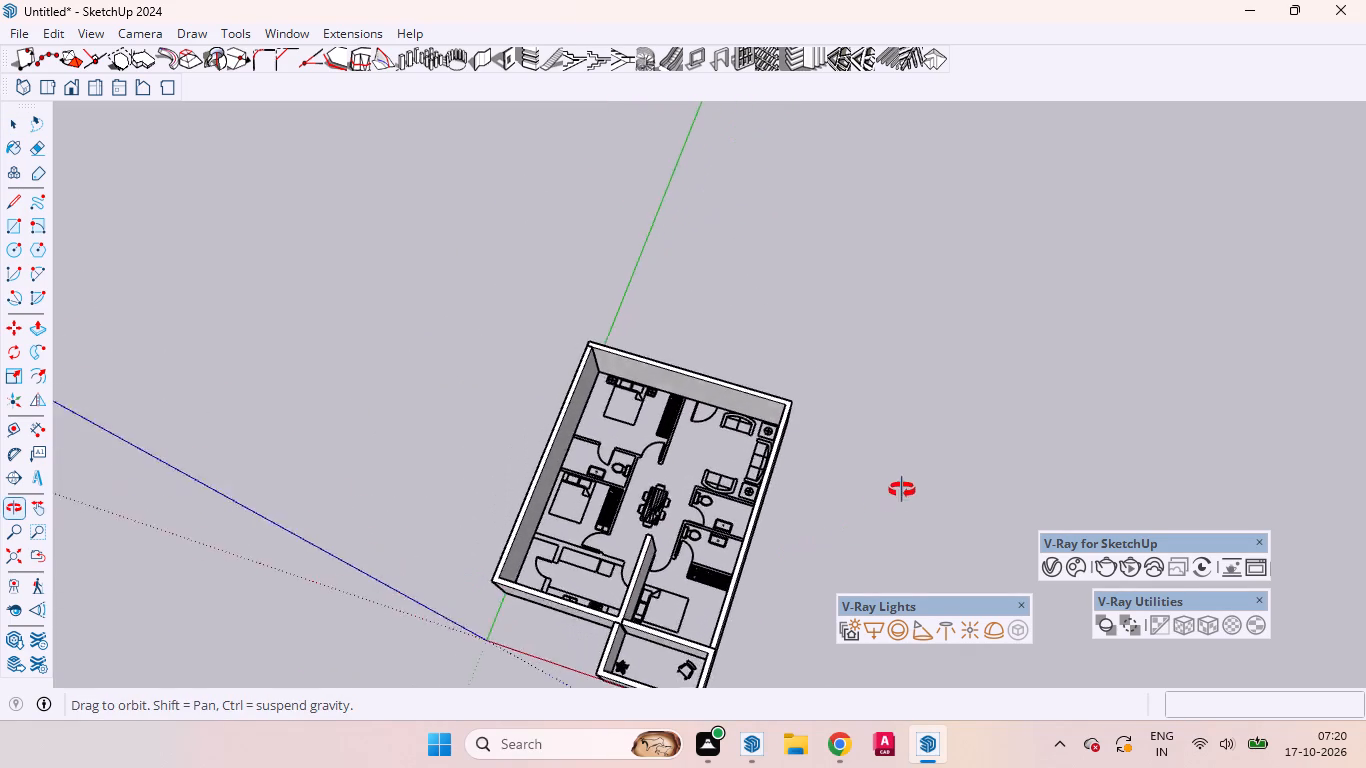
middle_drag(902, 490, 931, 473)
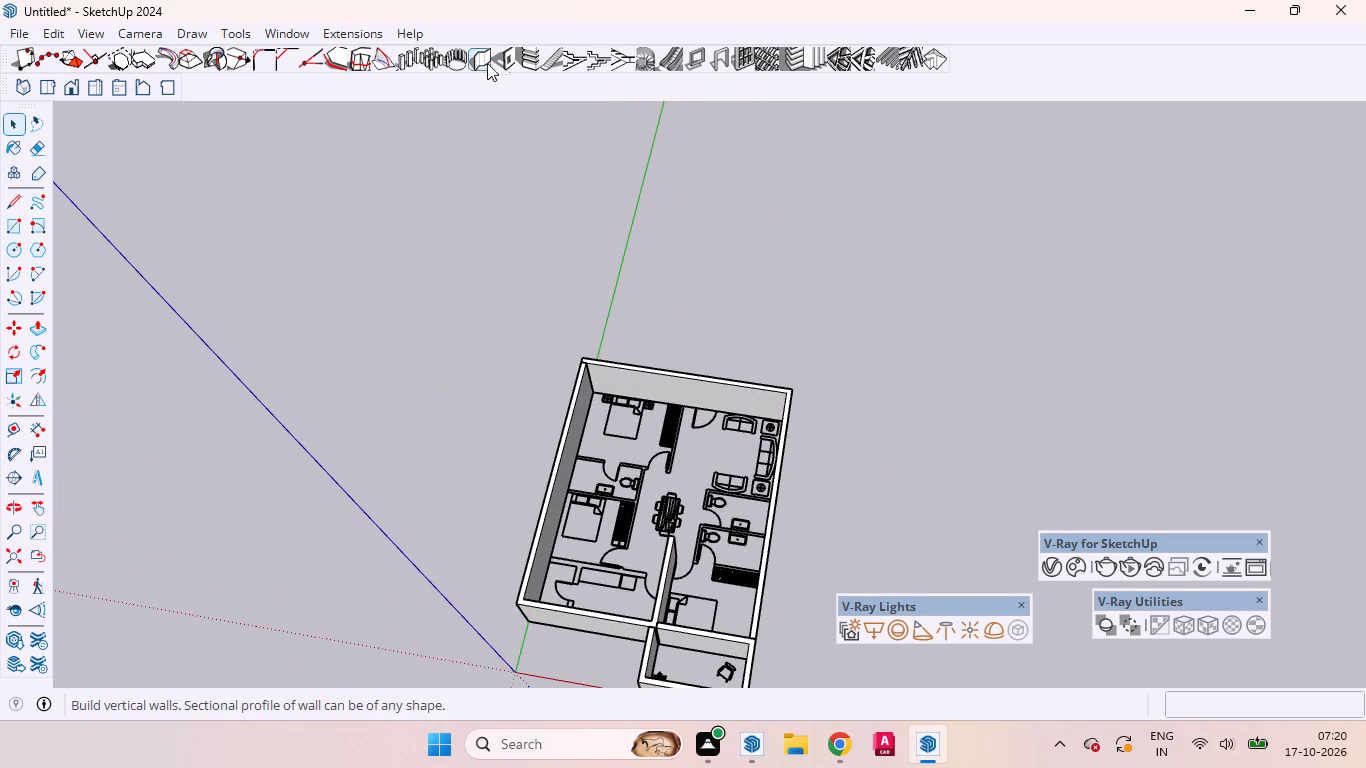
click(474, 56)
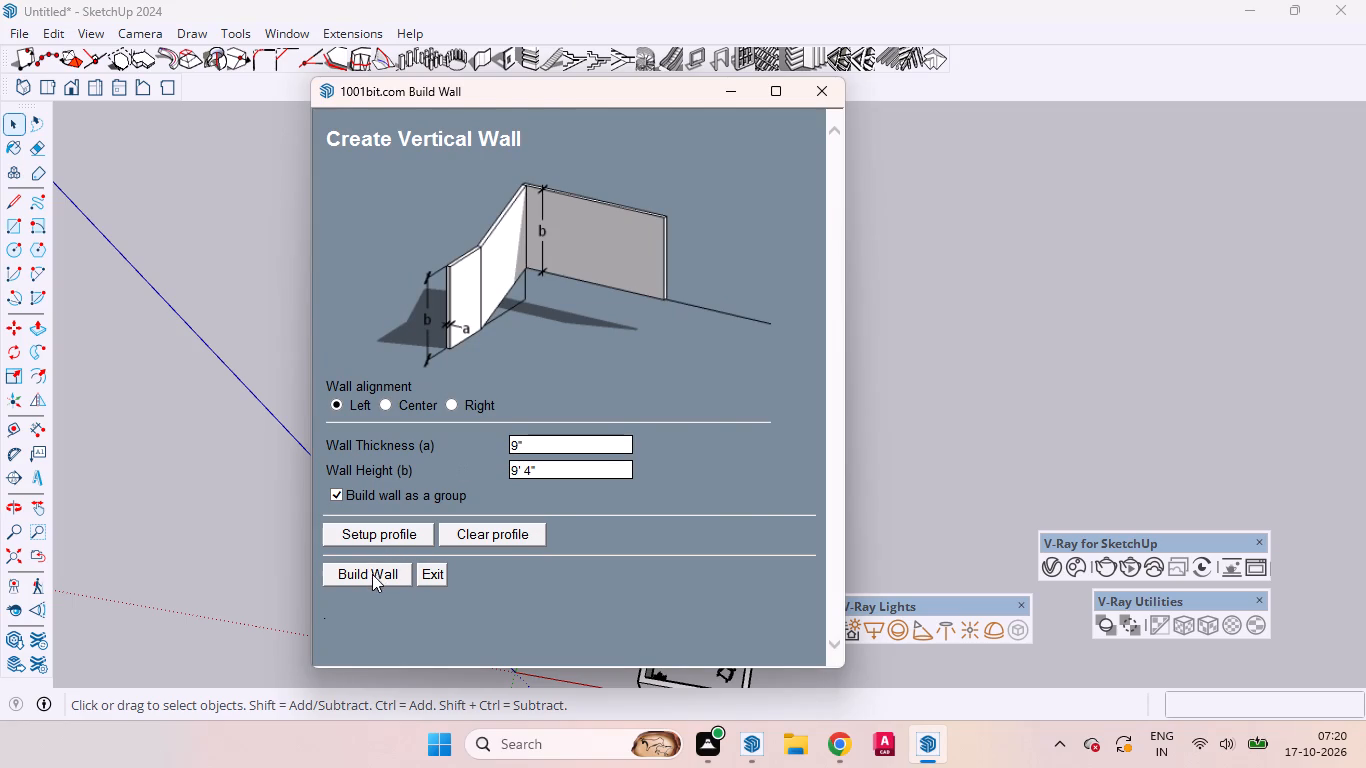
click(372, 574)
scroll(621, 607, up, 9)
scroll(616, 602, down, 1)
scroll(616, 602, up, 5)
middle_drag(651, 555, 630, 607)
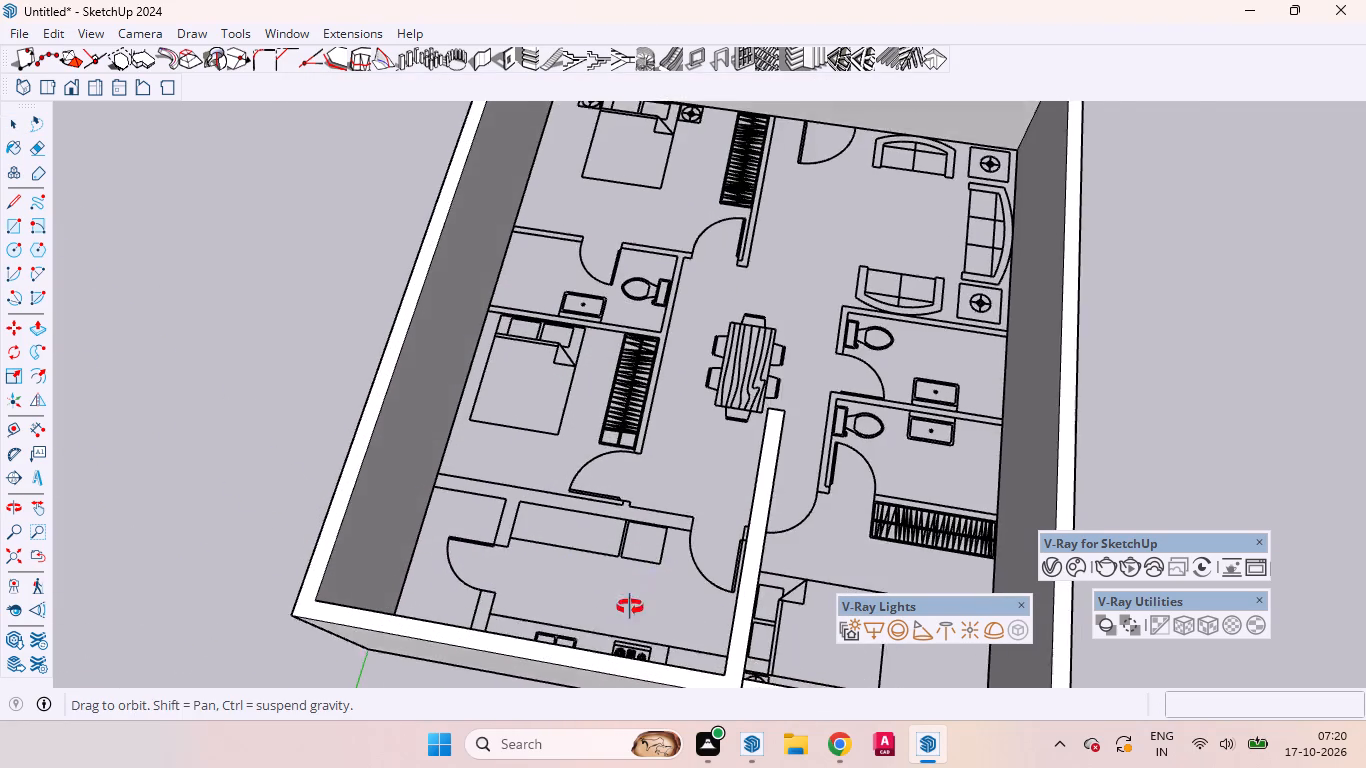
middle_drag(630, 607, 416, 642)
scroll(416, 642, up, 1)
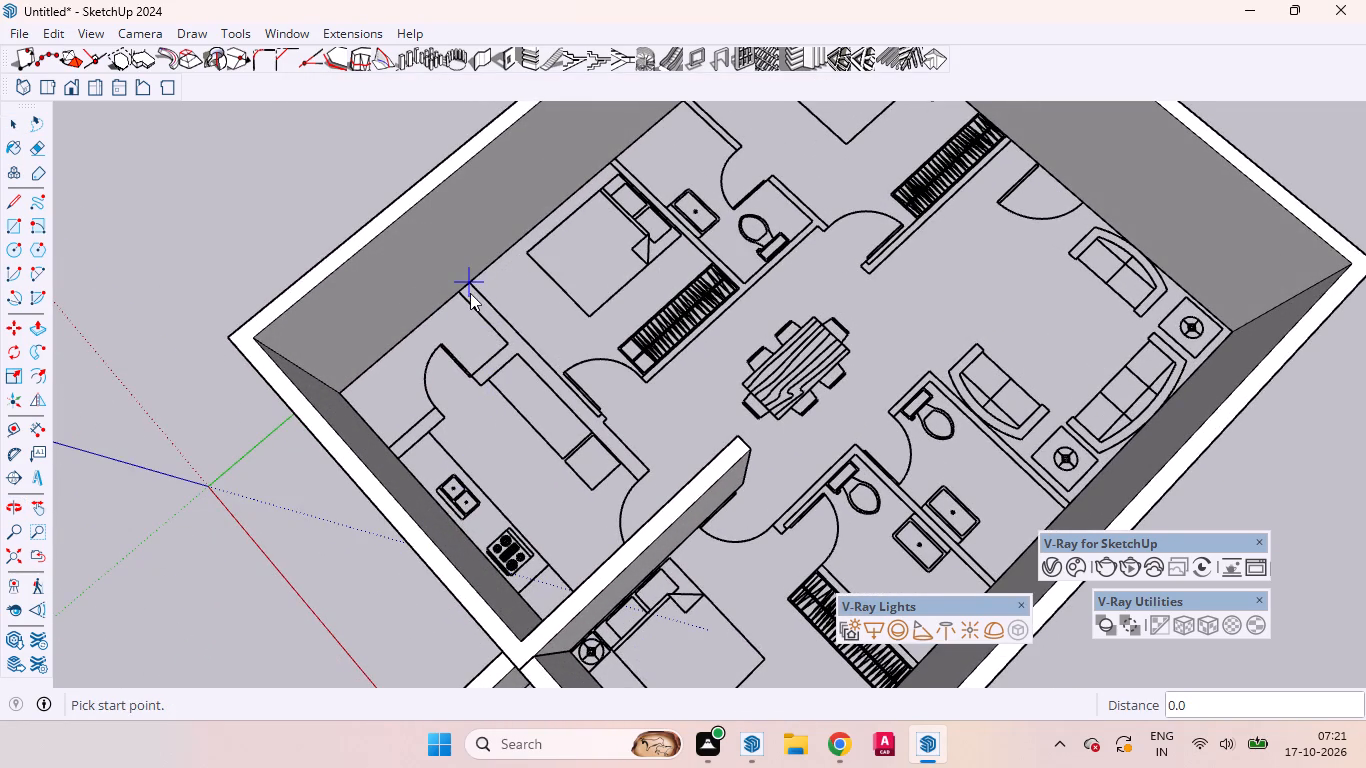
click(476, 286)
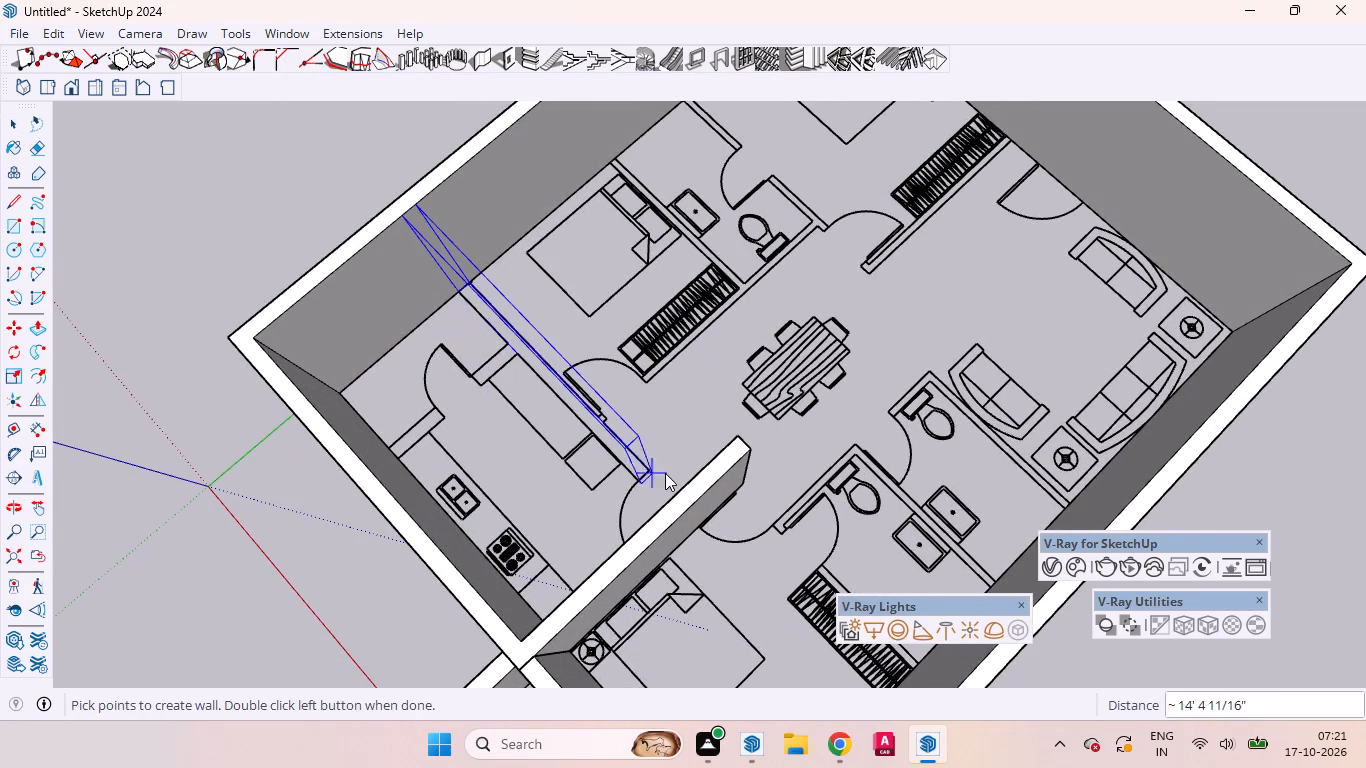
scroll(672, 488, up, 1)
middle_drag(652, 504, 1275, 528)
scroll(653, 505, up, 1)
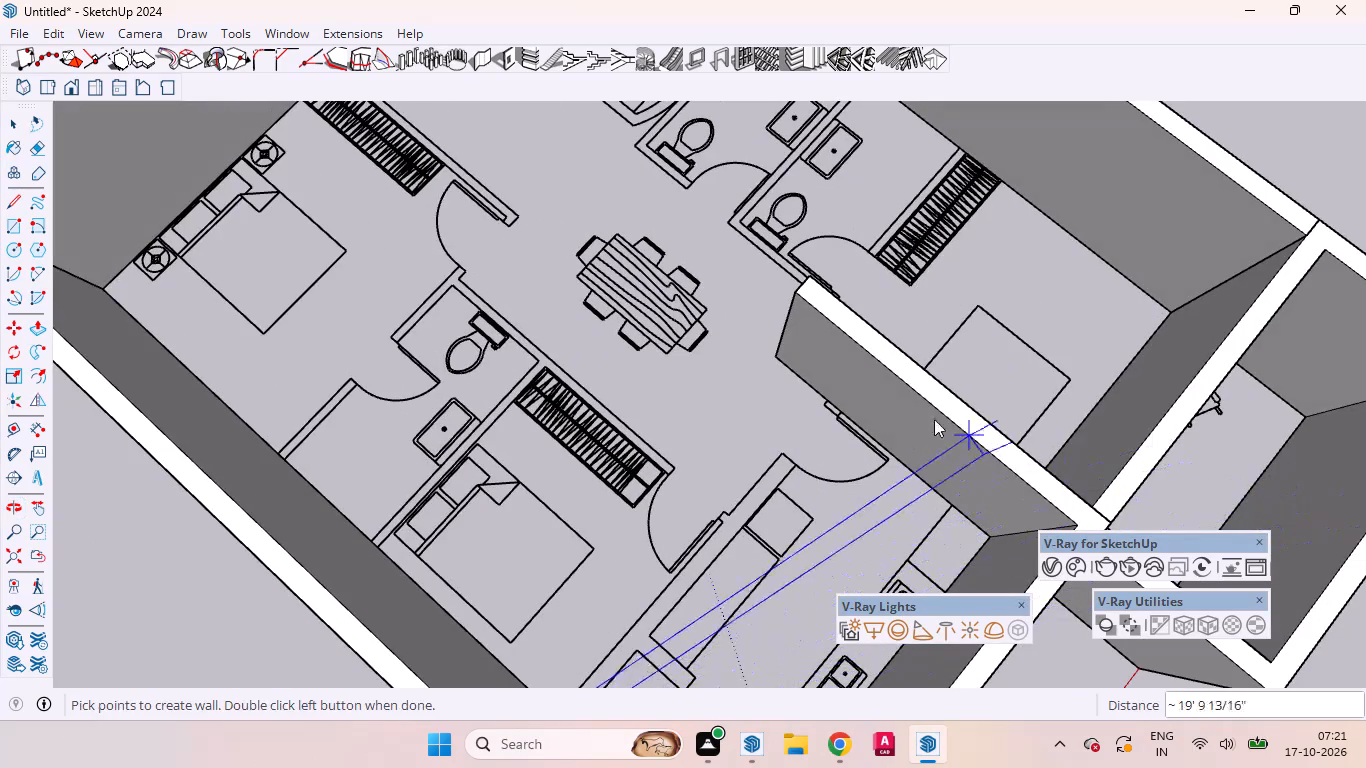
double_click(834, 397)
Build an 8' wall with the same settings across the kitchen along the utility area's door line, starting from its kitchen-side edge.
scroll(784, 328, down, 6)
scroll(796, 400, up, 1)
scroll(796, 401, down, 3)
middle_drag(796, 422, 631, 399)
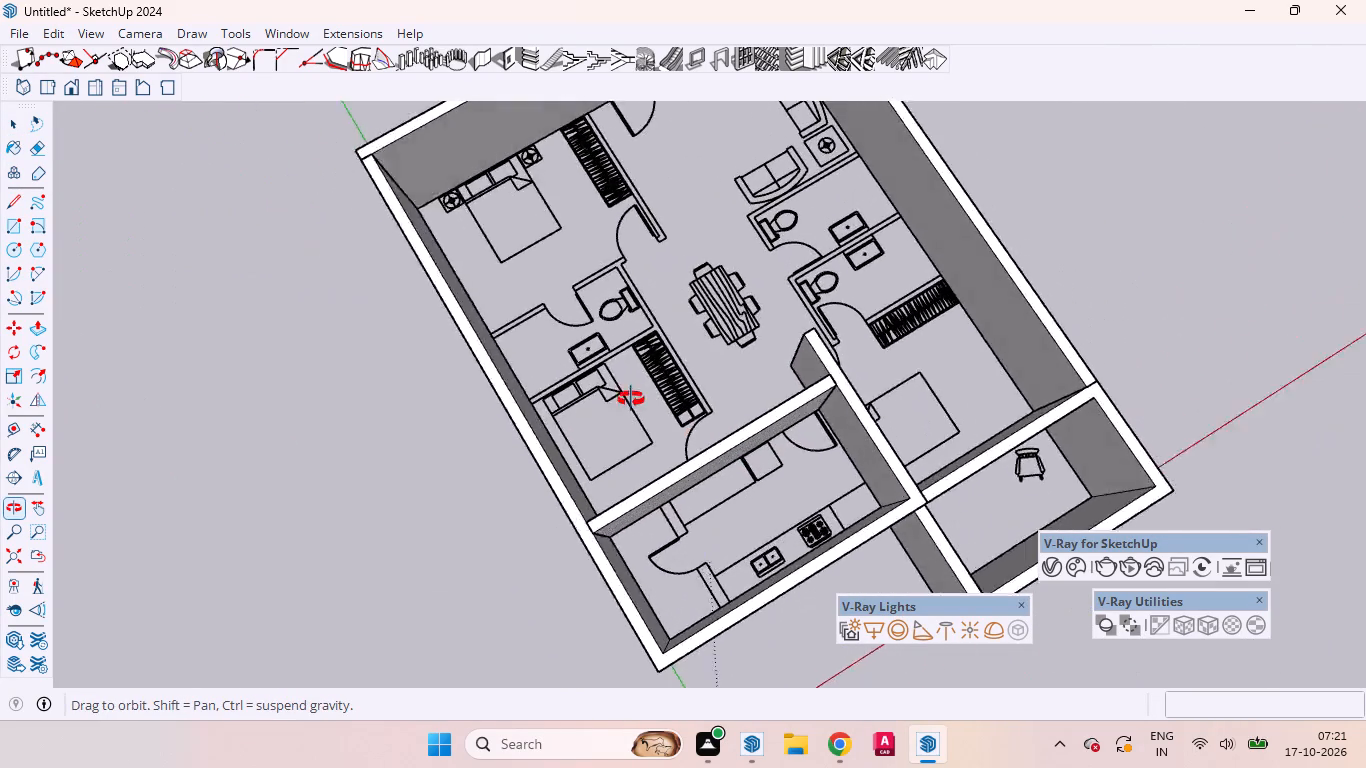
middle_drag(631, 399, 611, 384)
scroll(582, 356, up, 1)
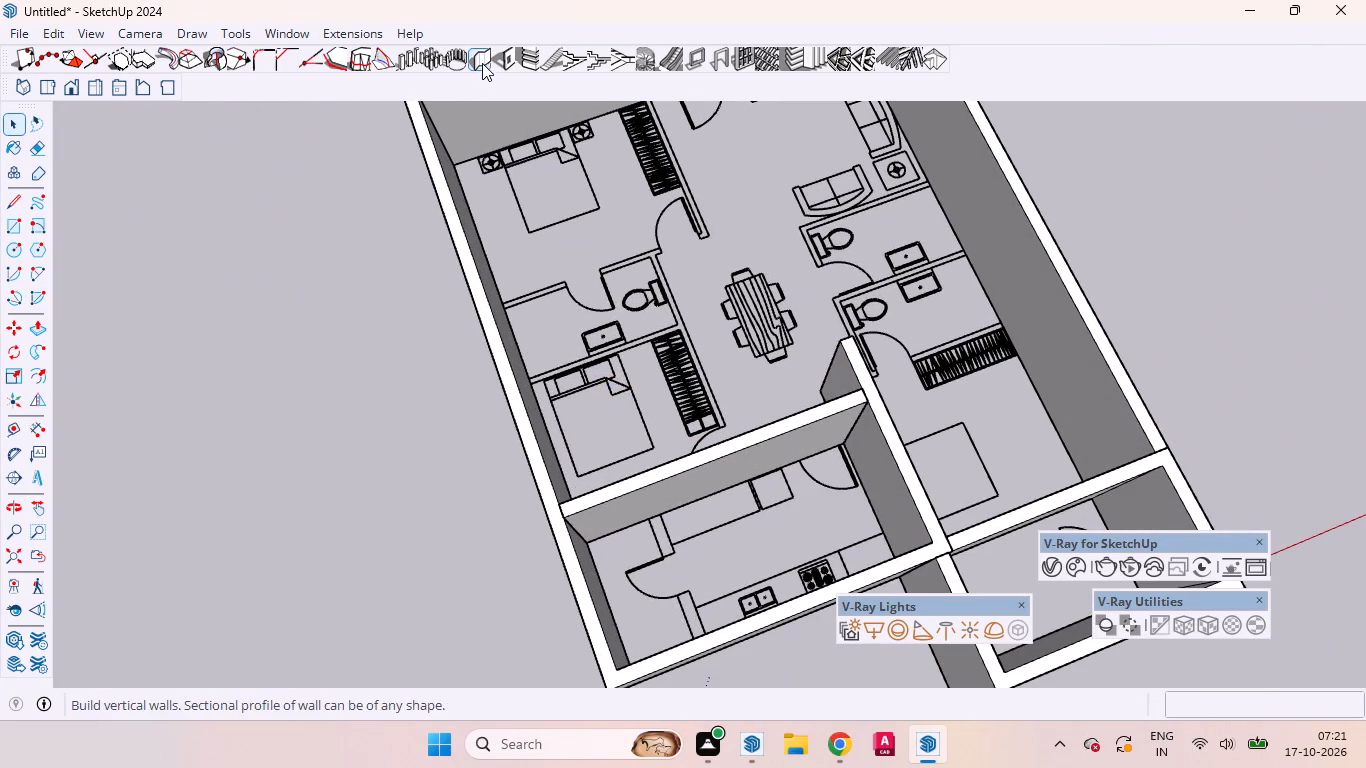
click(482, 63)
click(374, 574)
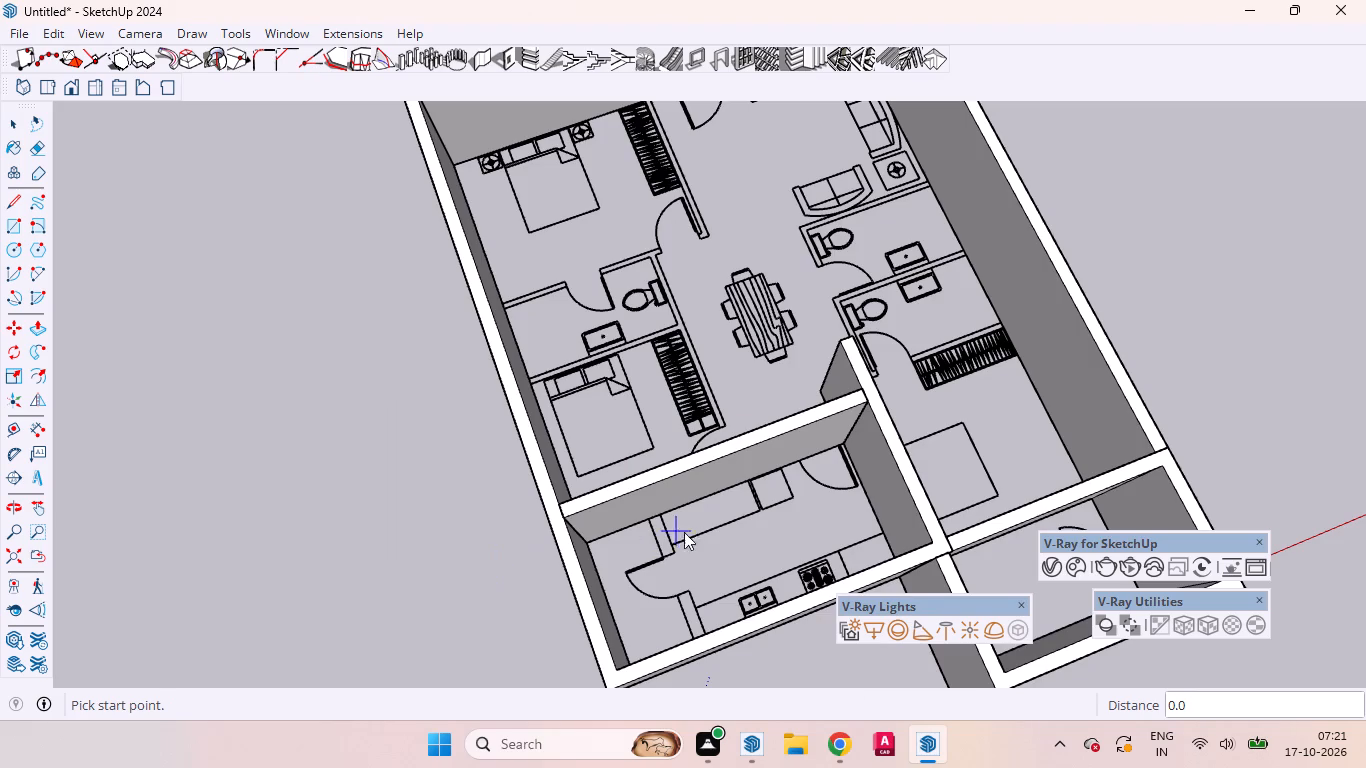
scroll(671, 535, up, 5)
scroll(670, 535, down, 2)
scroll(670, 535, up, 2)
scroll(670, 535, down, 1)
scroll(670, 535, up, 7)
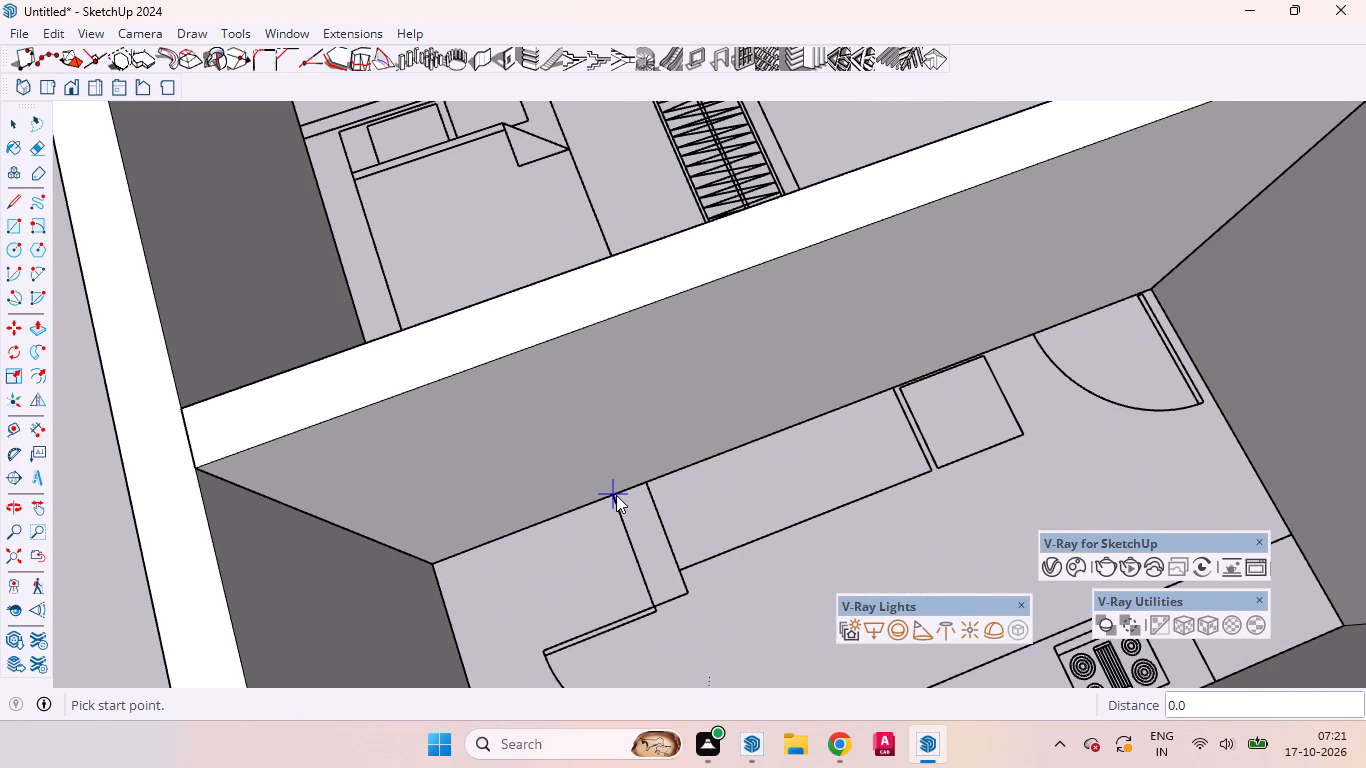
click(616, 495)
key(Escape)
click(653, 482)
scroll(715, 594, down, 6)
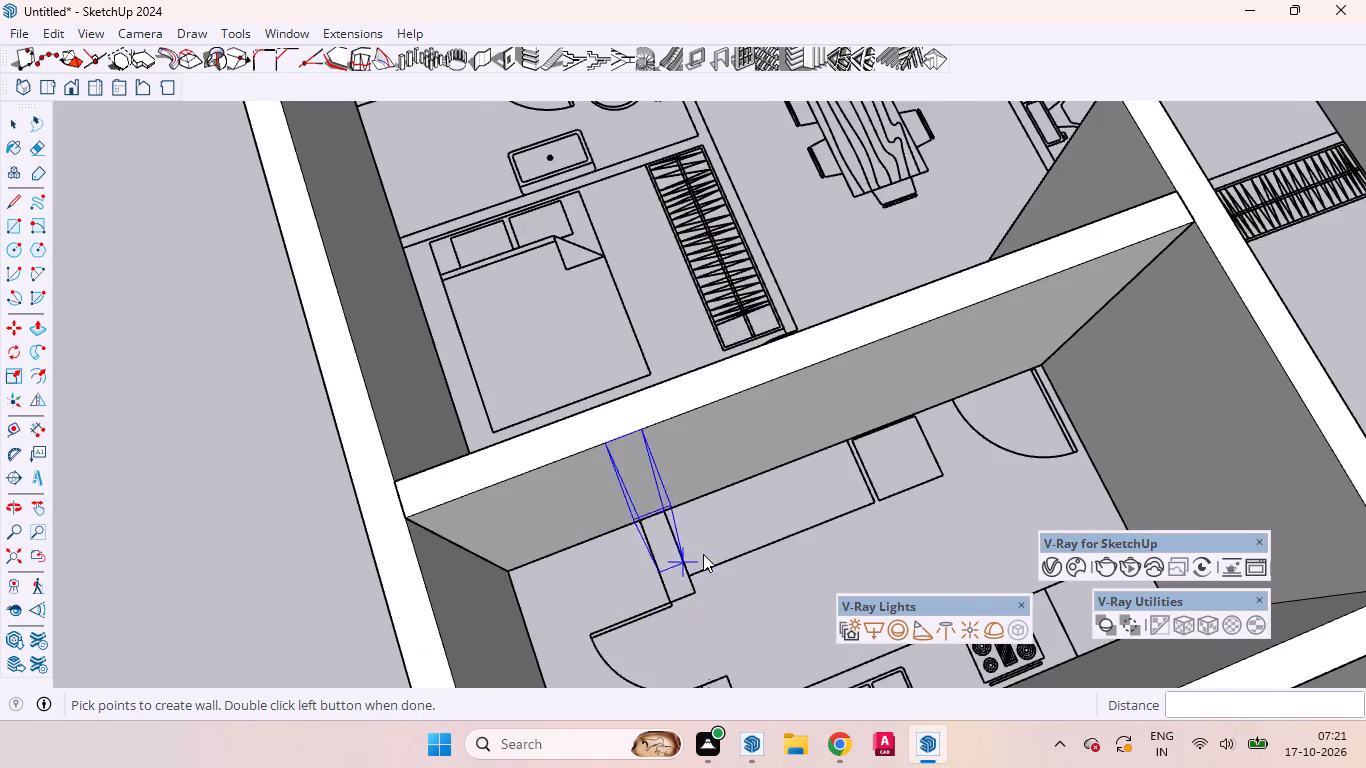
scroll(703, 554, up, 2)
scroll(703, 554, down, 15)
middle_drag(731, 650, 1170, 683)
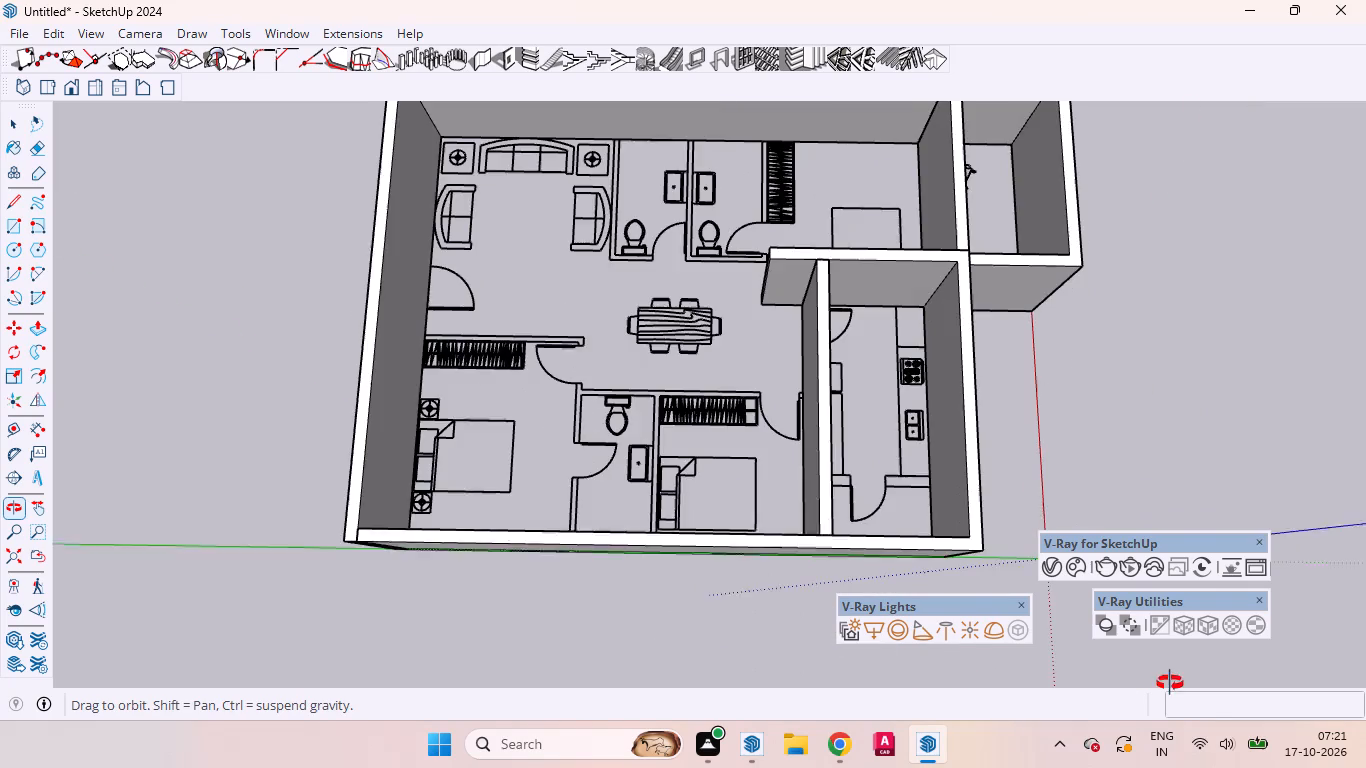
middle_drag(1170, 683, 1170, 679)
scroll(959, 477, up, 11)
scroll(959, 477, down, 1)
scroll(952, 478, up, 2)
scroll(952, 478, down, 1)
scroll(951, 478, up, 5)
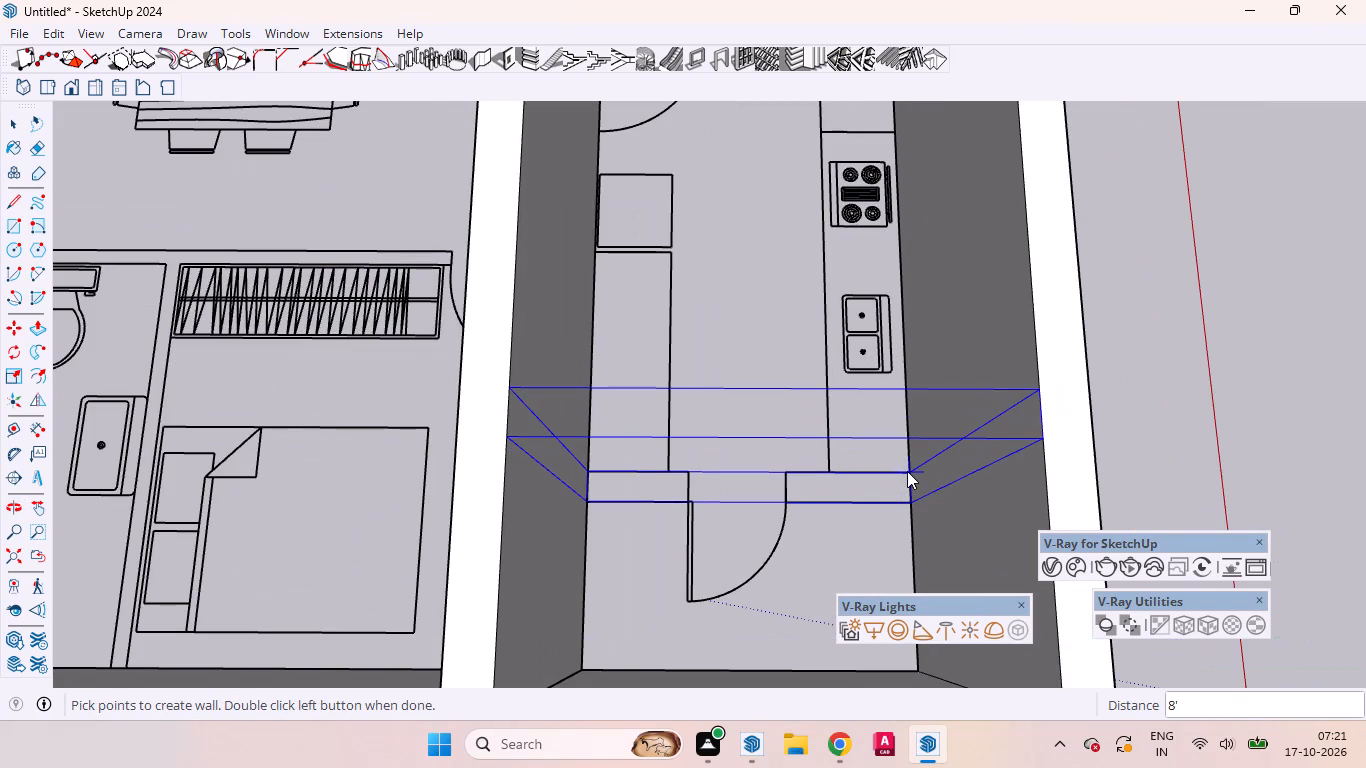
double_click(907, 471)
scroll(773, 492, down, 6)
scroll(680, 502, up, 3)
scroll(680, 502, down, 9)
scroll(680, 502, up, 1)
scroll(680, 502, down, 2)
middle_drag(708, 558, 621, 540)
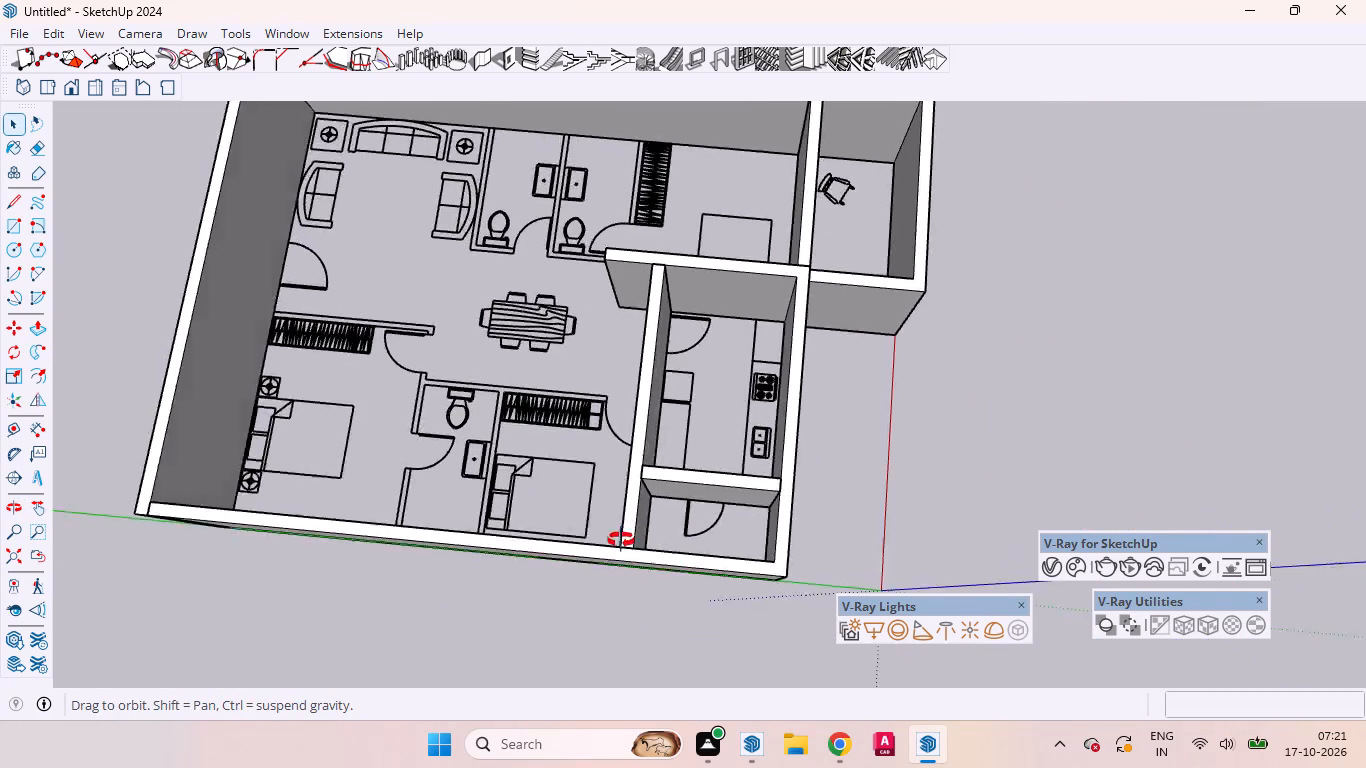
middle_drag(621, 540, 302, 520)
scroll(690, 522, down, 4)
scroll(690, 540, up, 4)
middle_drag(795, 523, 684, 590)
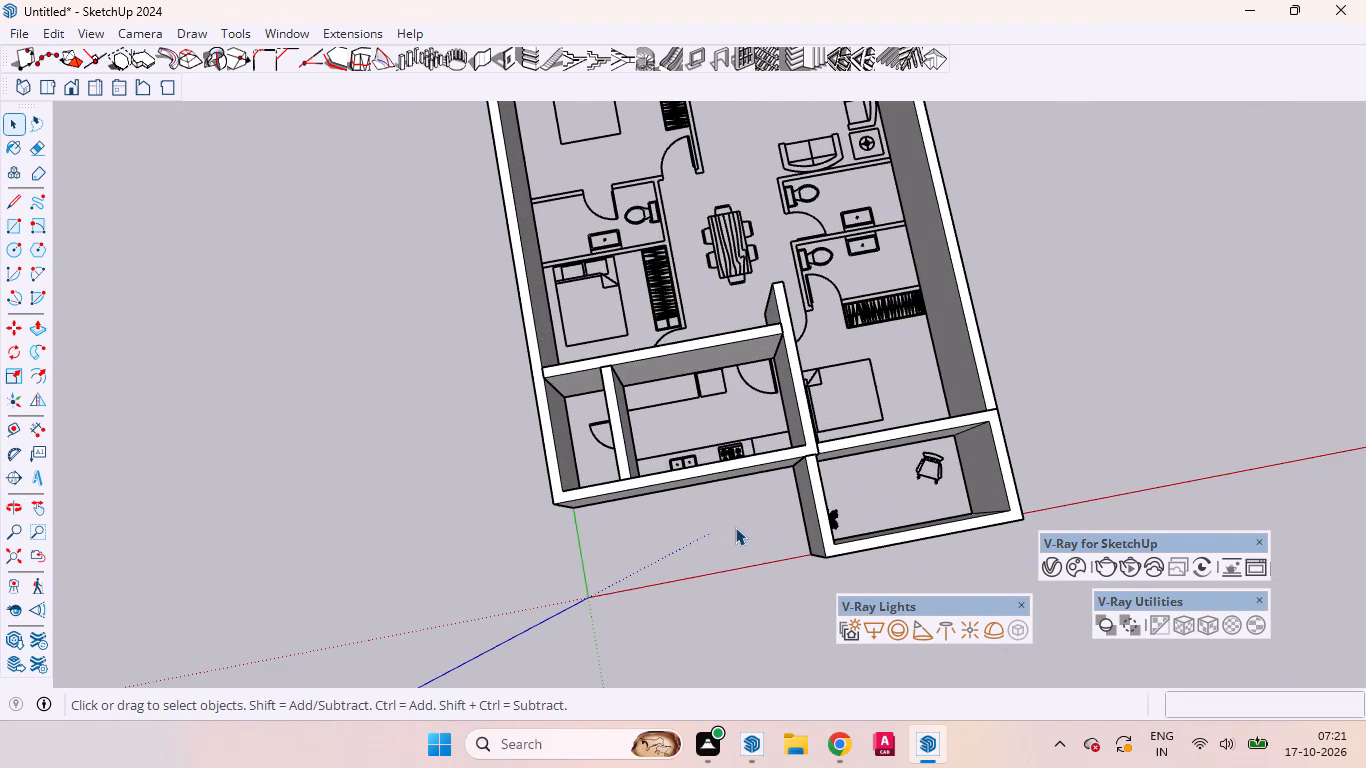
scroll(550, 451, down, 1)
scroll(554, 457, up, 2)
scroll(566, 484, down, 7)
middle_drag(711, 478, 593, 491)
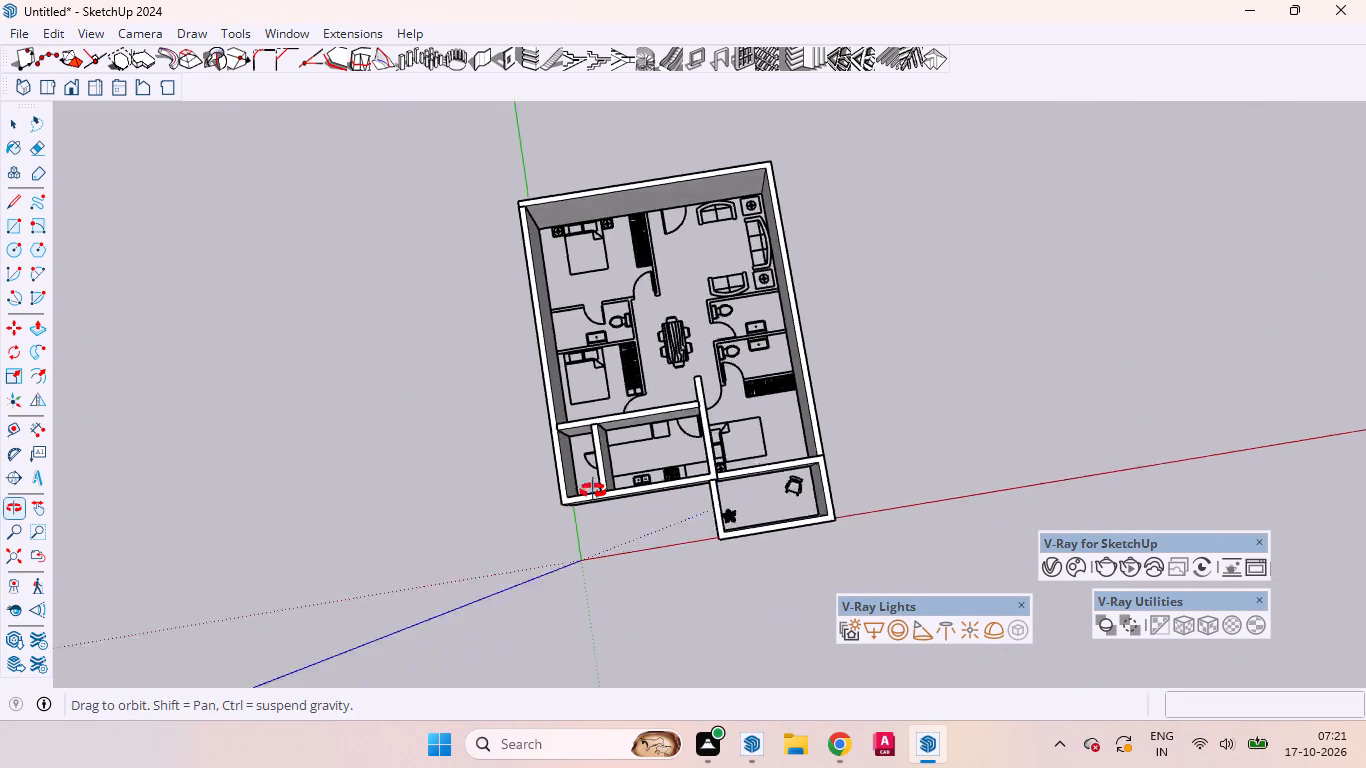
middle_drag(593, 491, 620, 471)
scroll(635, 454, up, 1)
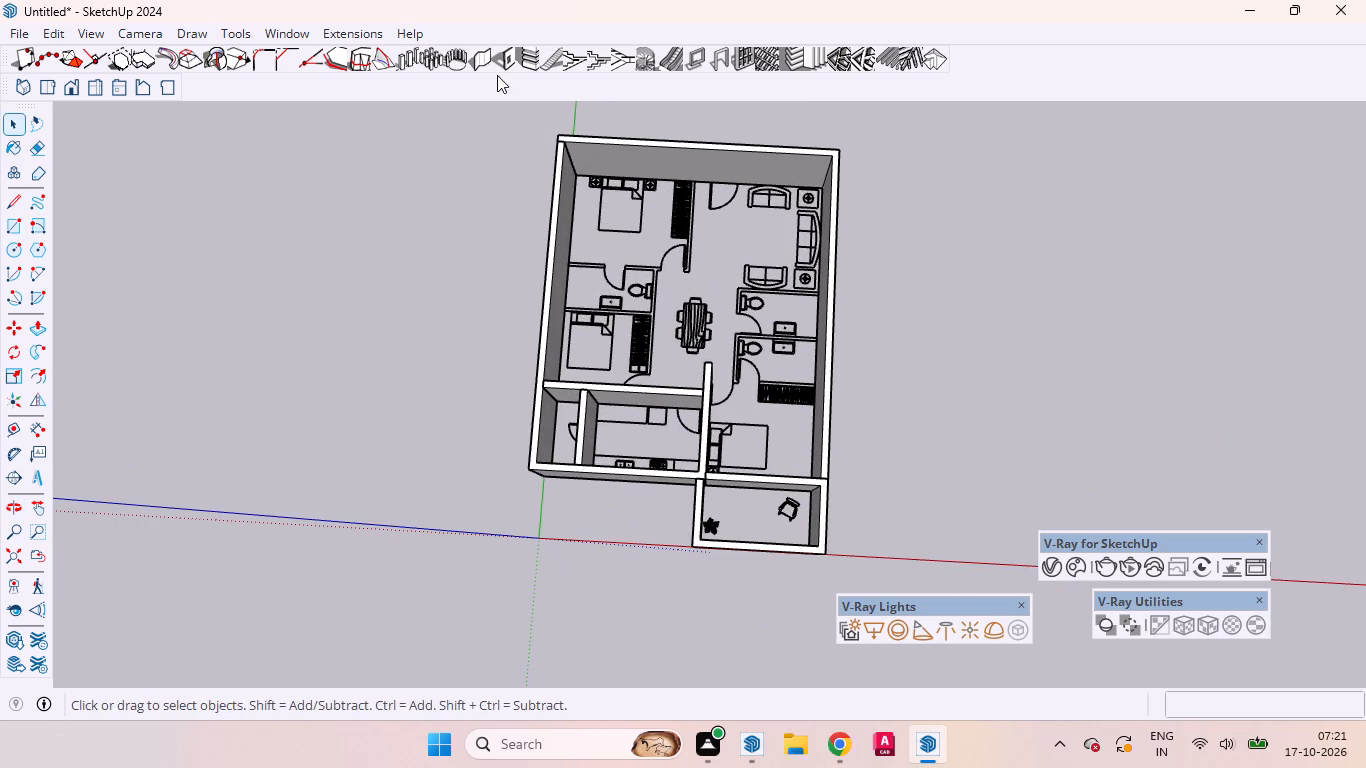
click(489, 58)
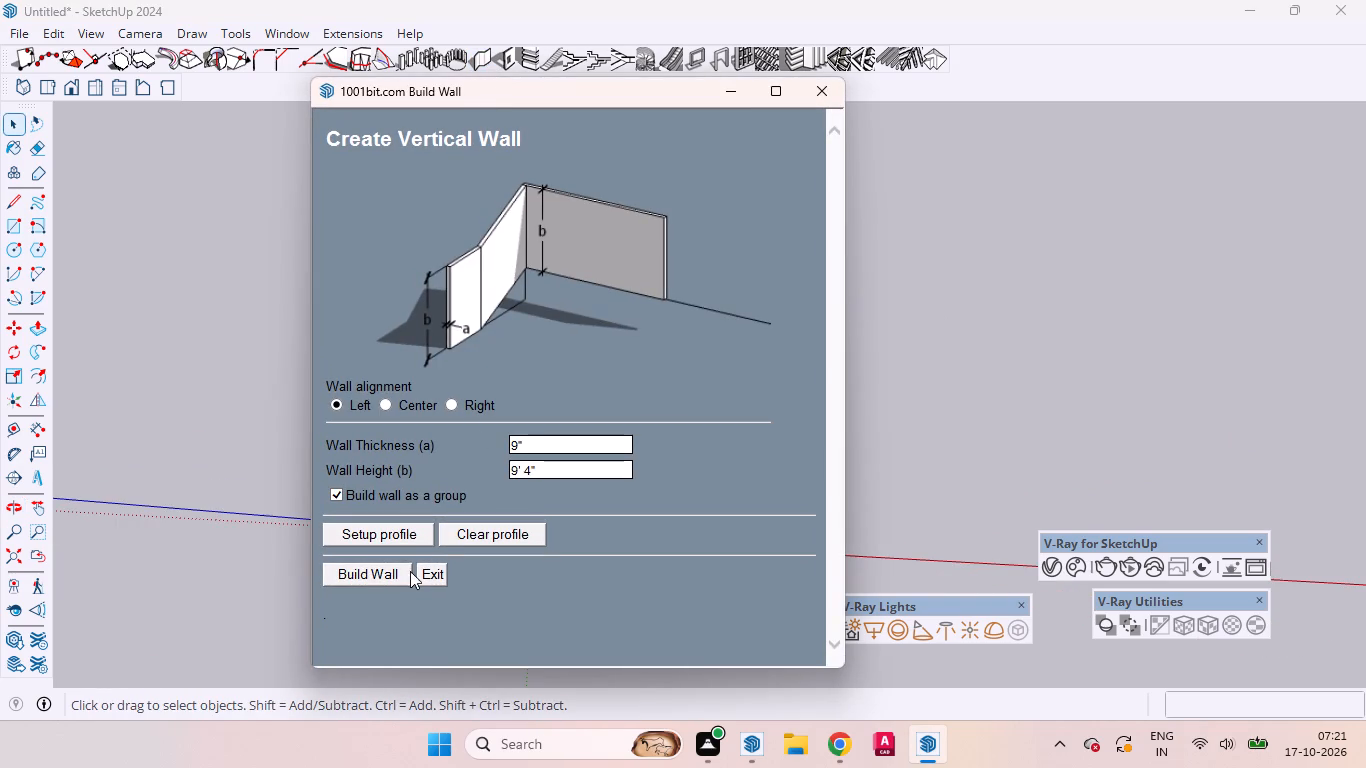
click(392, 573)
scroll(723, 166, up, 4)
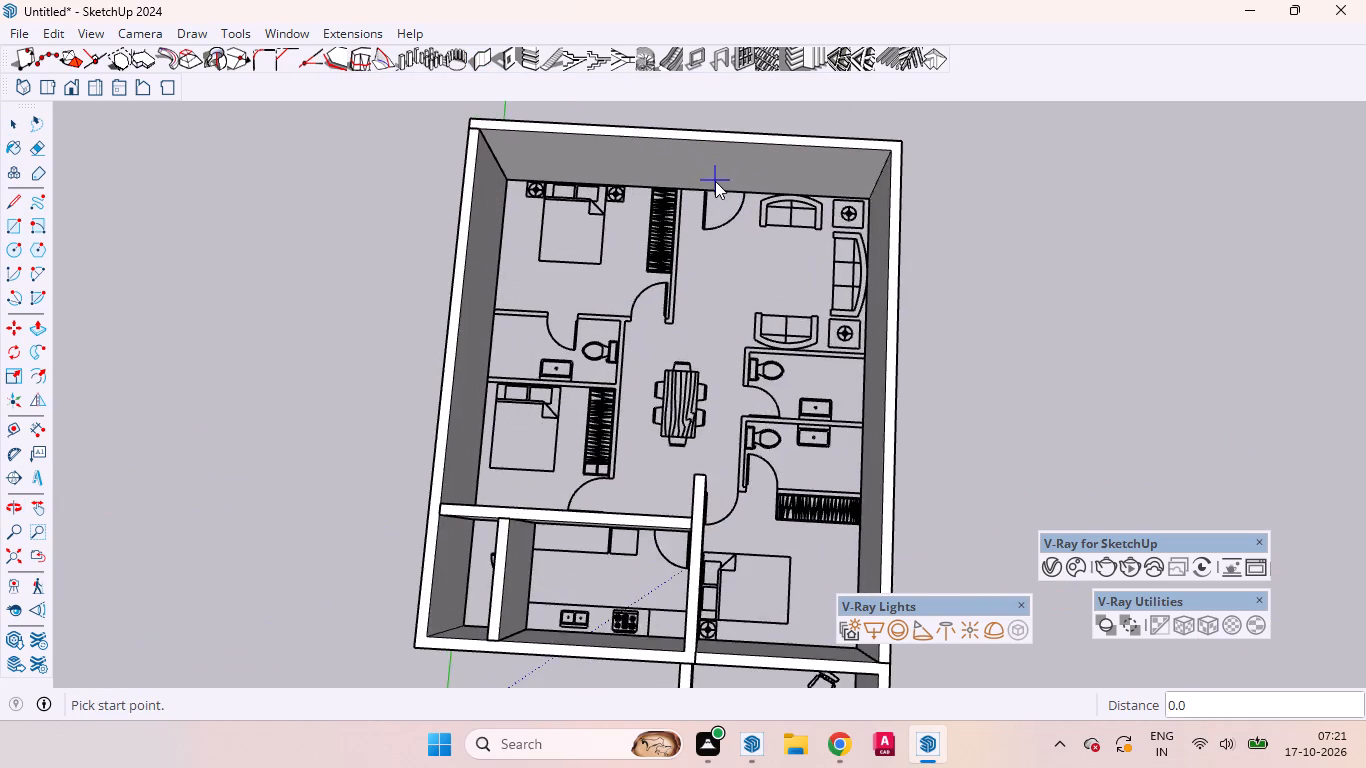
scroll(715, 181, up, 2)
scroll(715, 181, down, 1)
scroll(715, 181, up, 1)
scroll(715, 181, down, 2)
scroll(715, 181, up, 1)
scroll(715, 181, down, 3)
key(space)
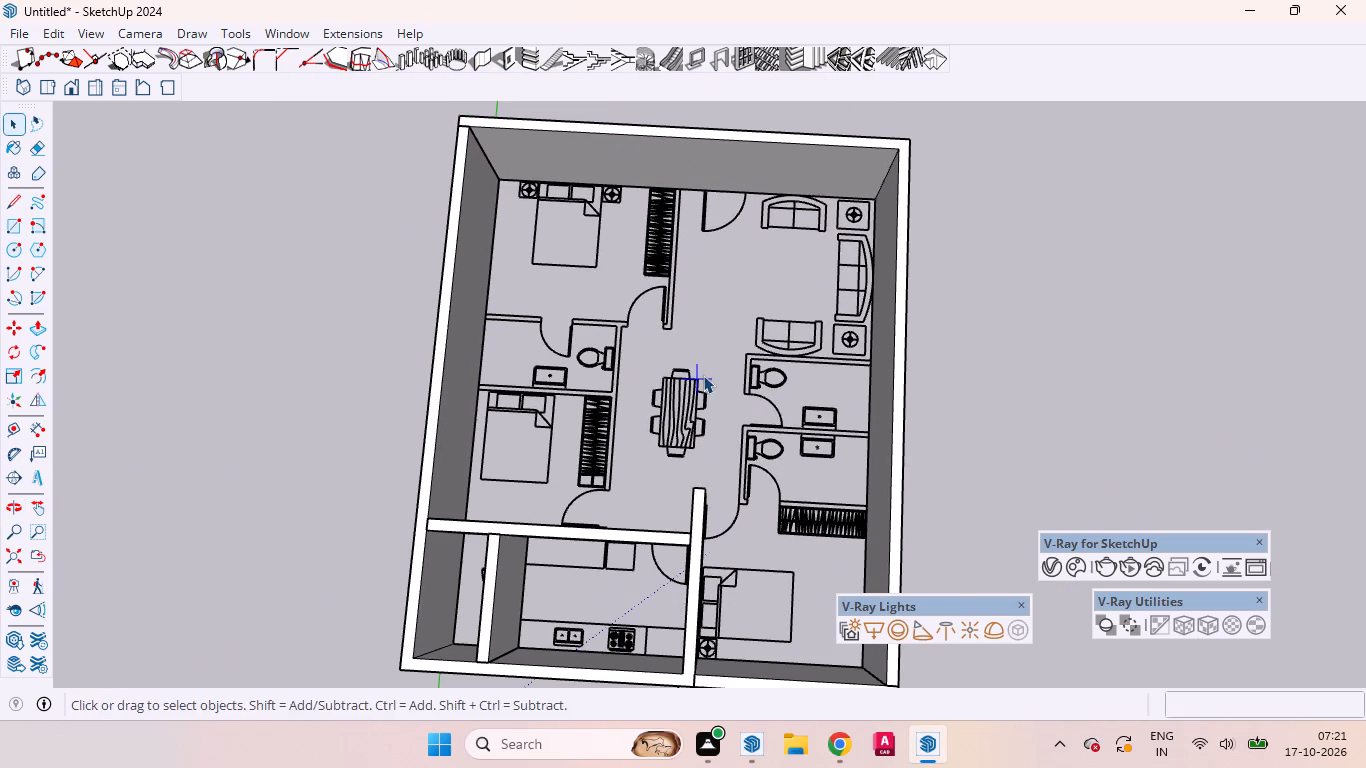
Build a 4.5" thick, 9' 4" high wall along the far bedroom's living room side, turning 14' 4 1/2" past its door to the outer wall.
click(470, 54)
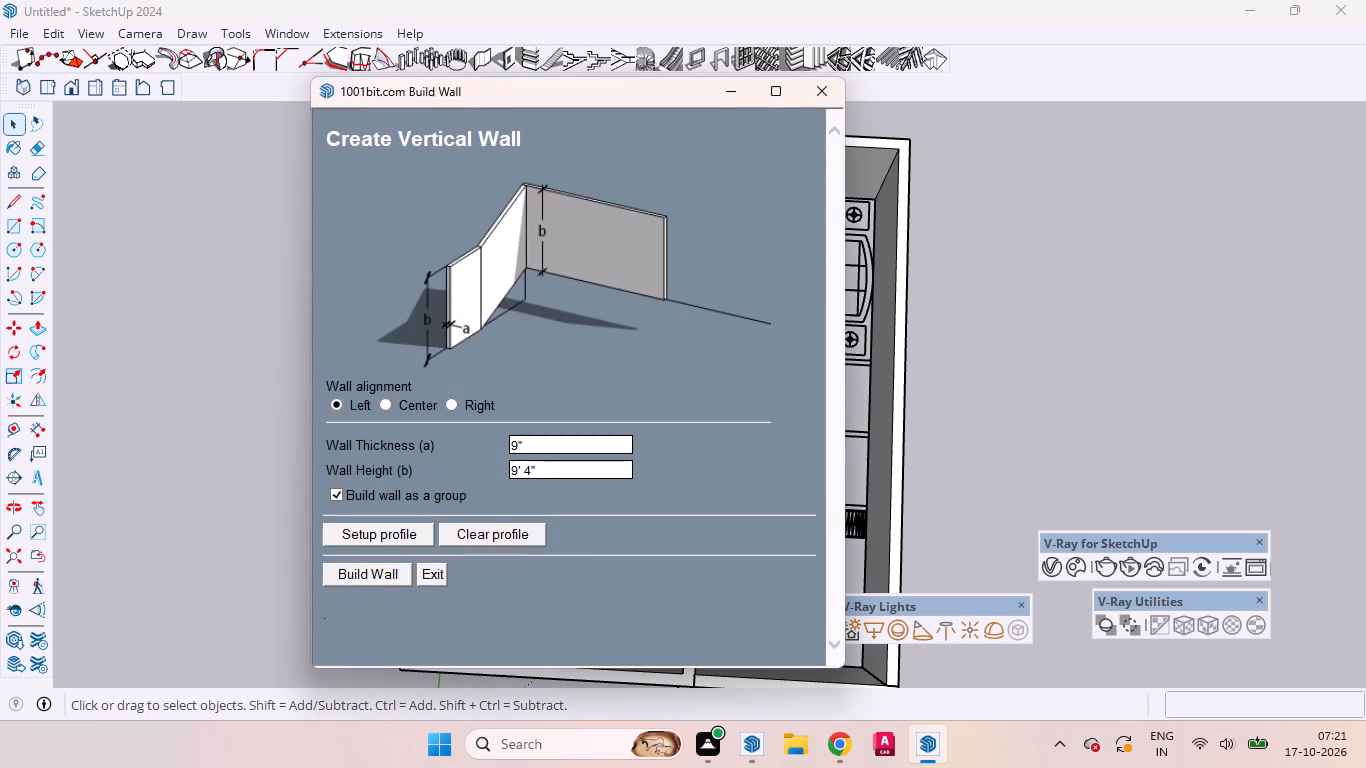
click(549, 444)
key(BackSpace)
key(4)
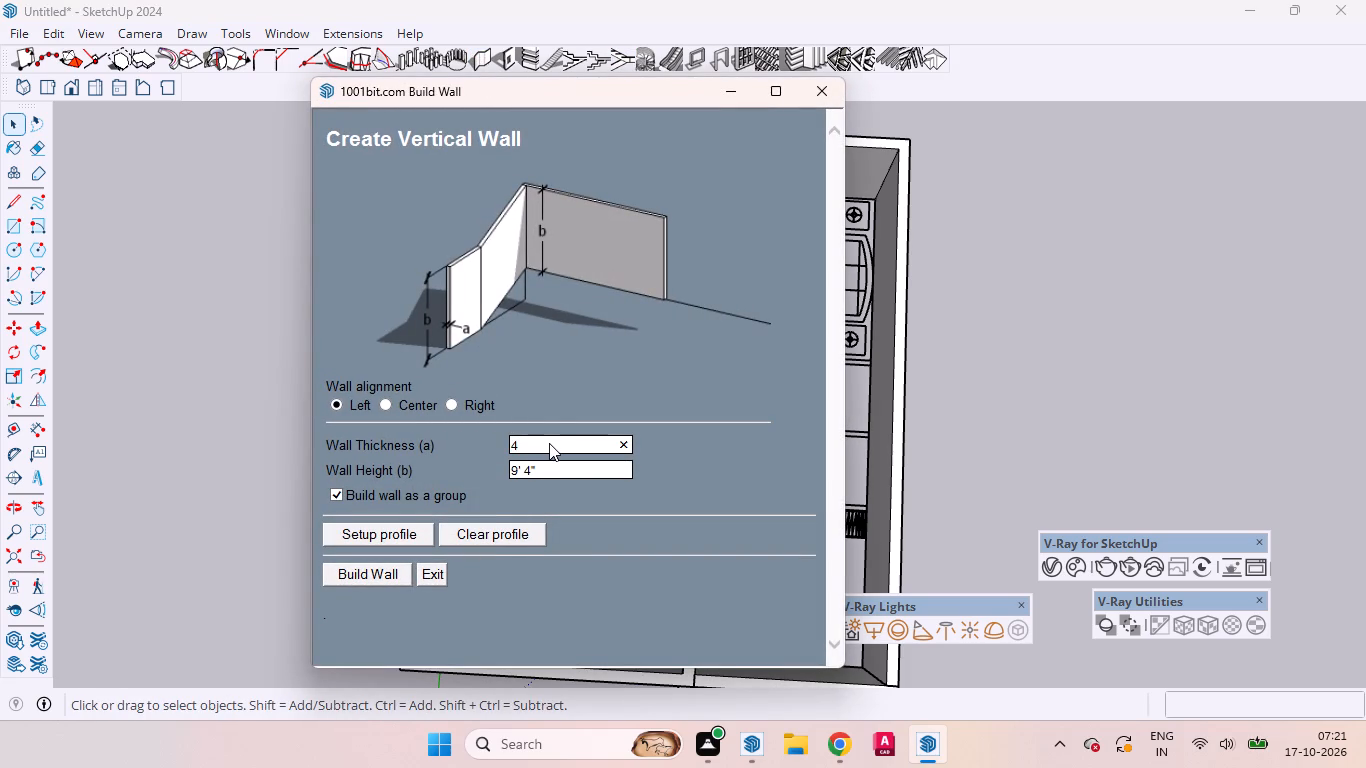
text(.5)
click(358, 565)
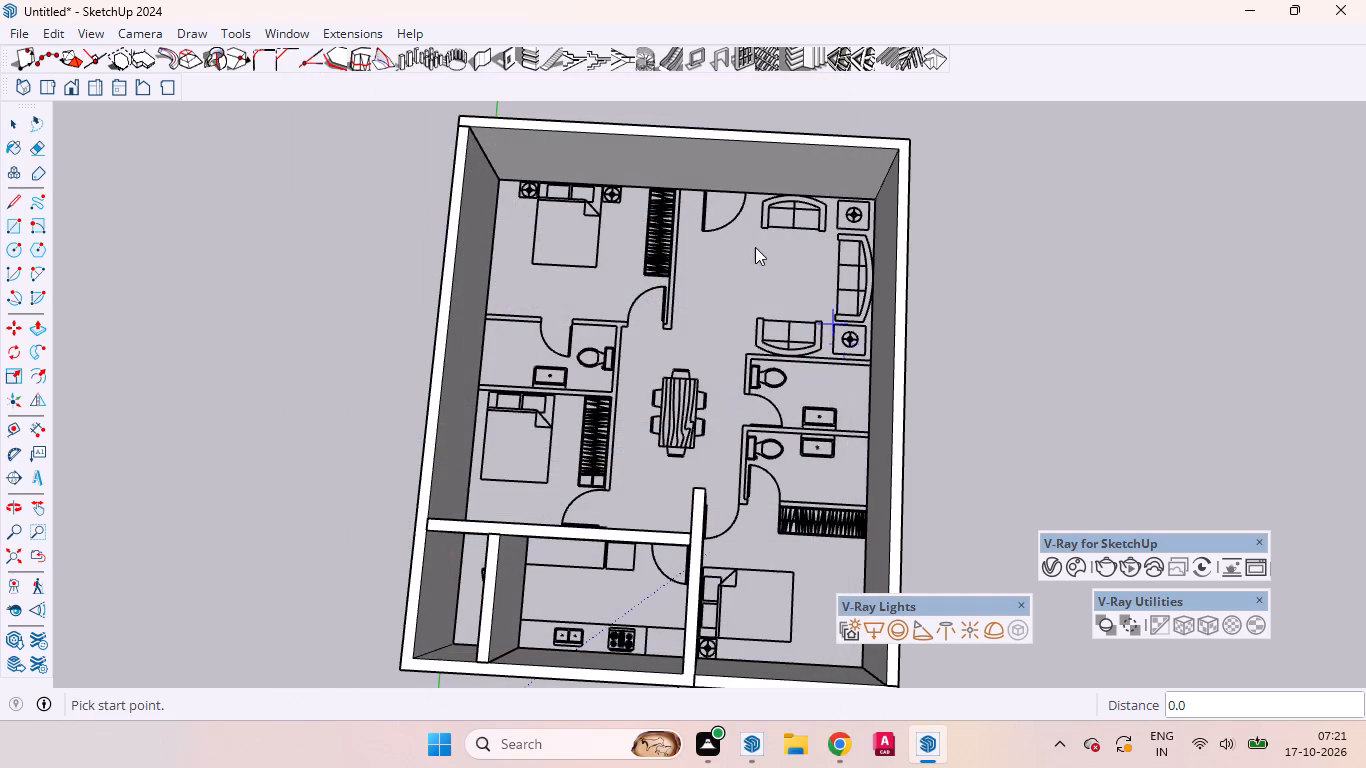
scroll(674, 193, up, 12)
scroll(675, 192, down, 1)
scroll(676, 193, up, 1)
scroll(676, 194, down, 4)
scroll(676, 194, up, 6)
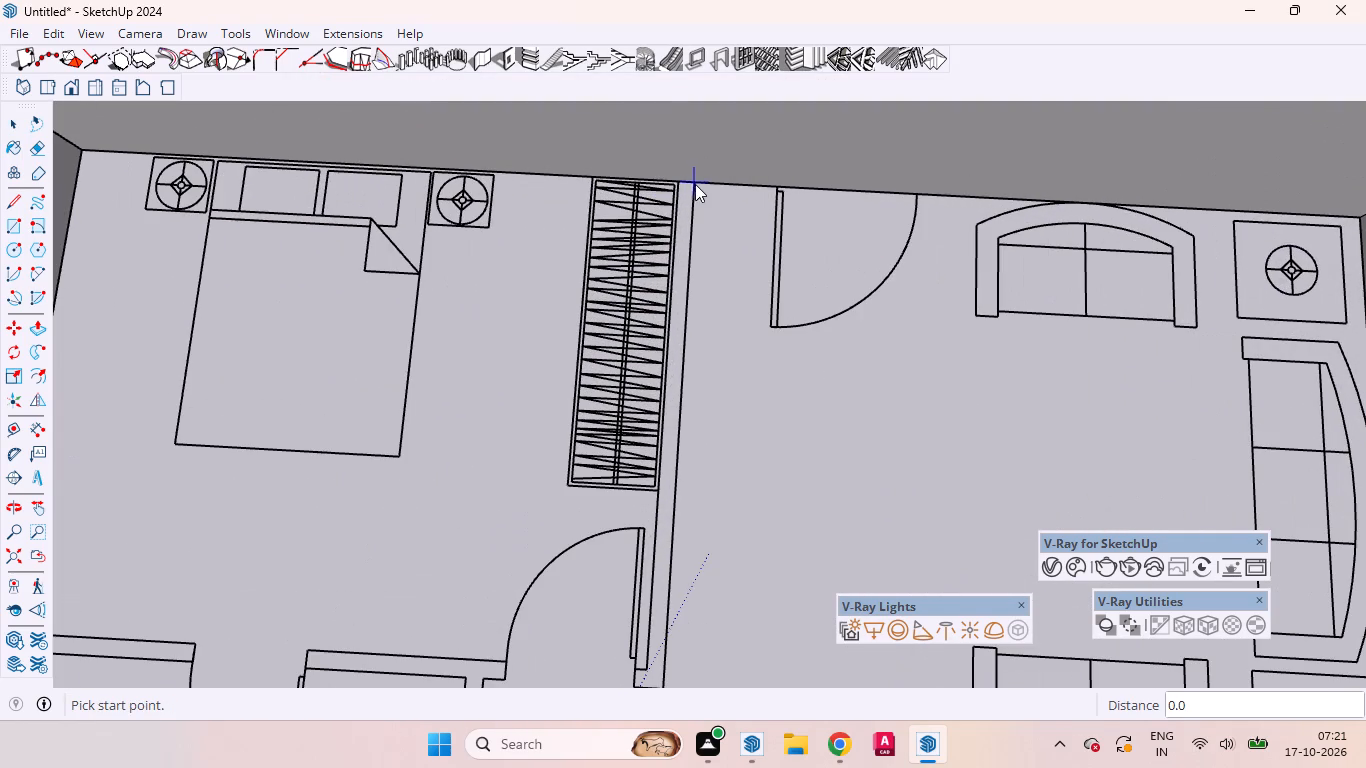
click(696, 183)
scroll(721, 493, down, 5)
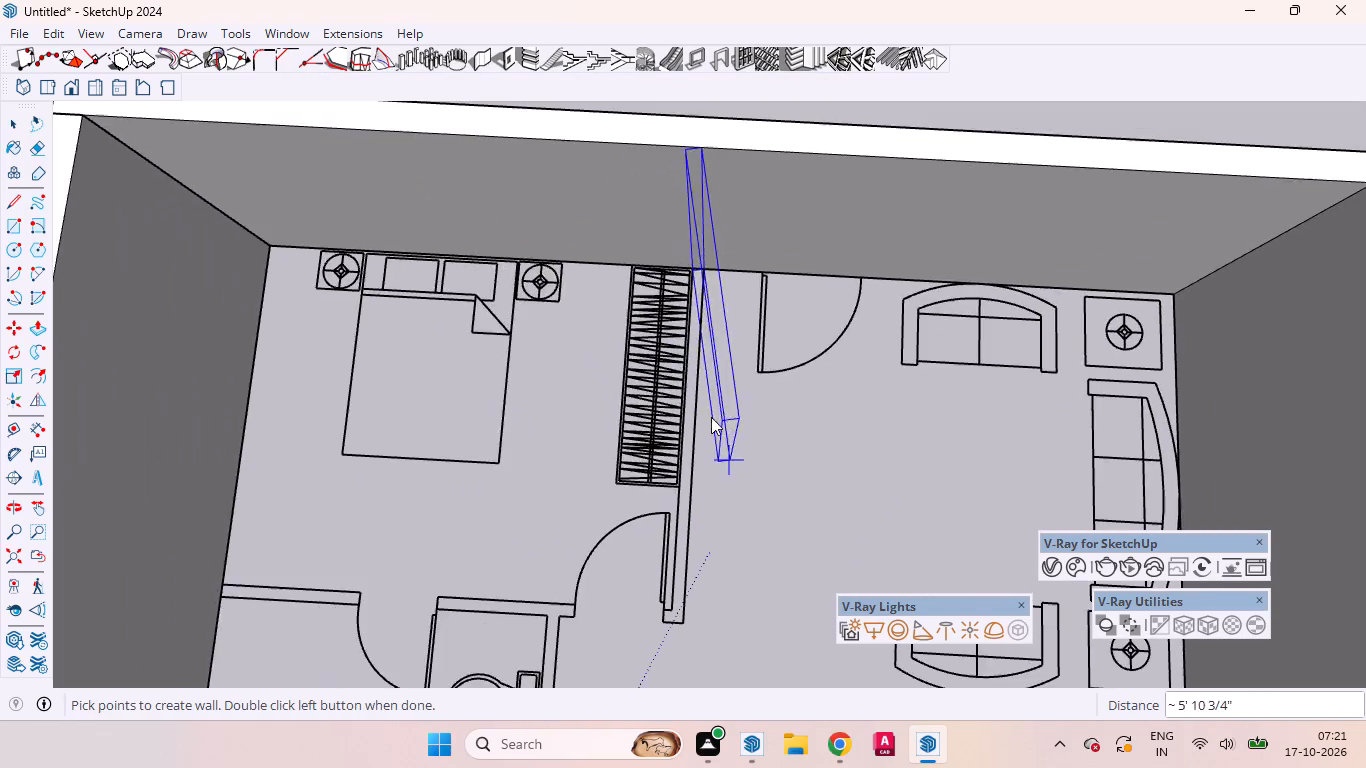
scroll(711, 417, down, 4)
scroll(708, 403, up, 3)
scroll(708, 403, down, 2)
scroll(708, 403, up, 2)
scroll(708, 391, down, 11)
scroll(705, 376, up, 2)
scroll(705, 376, down, 1)
scroll(705, 376, up, 2)
scroll(705, 376, down, 2)
scroll(698, 510, up, 2)
scroll(698, 510, down, 2)
scroll(698, 510, up, 11)
scroll(694, 449, down, 2)
scroll(694, 447, up, 1)
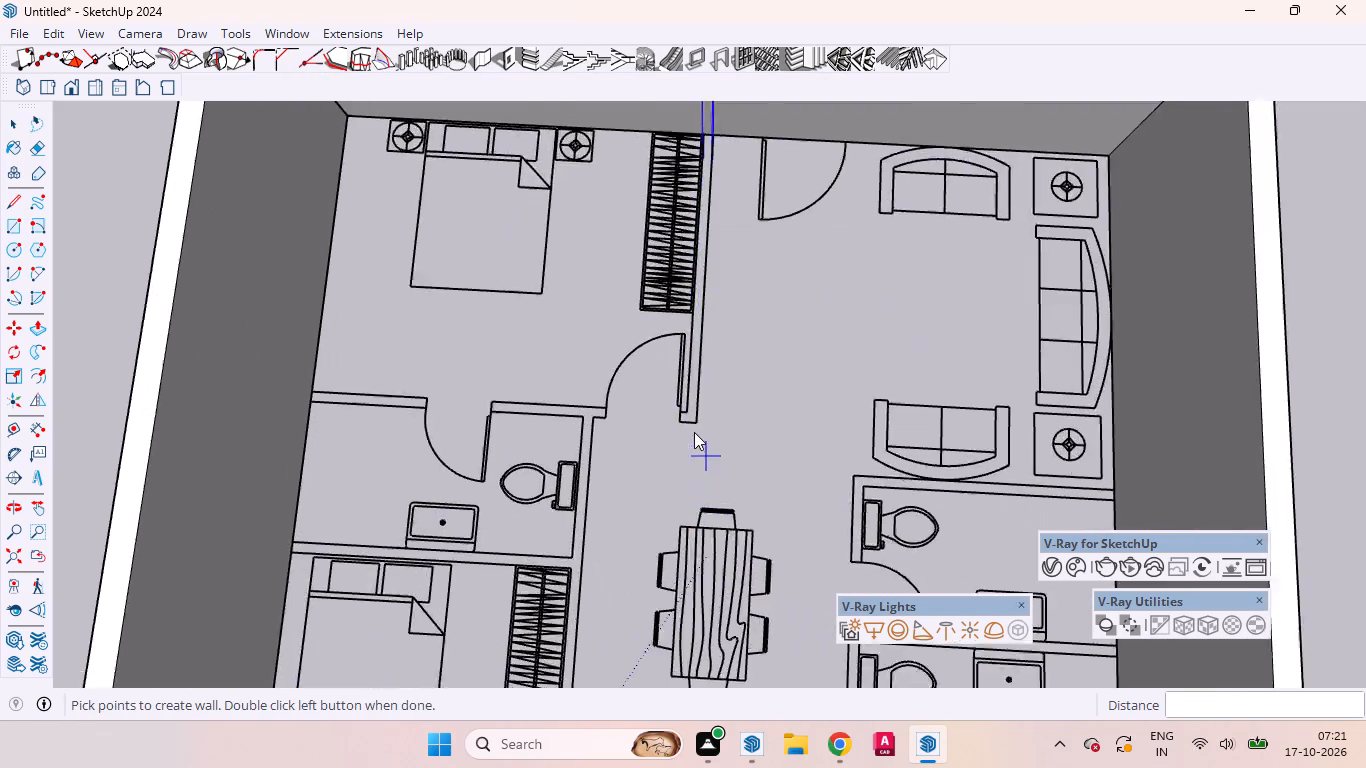
scroll(694, 432, up, 2)
scroll(689, 406, down, 4)
scroll(689, 406, up, 5)
click(701, 418)
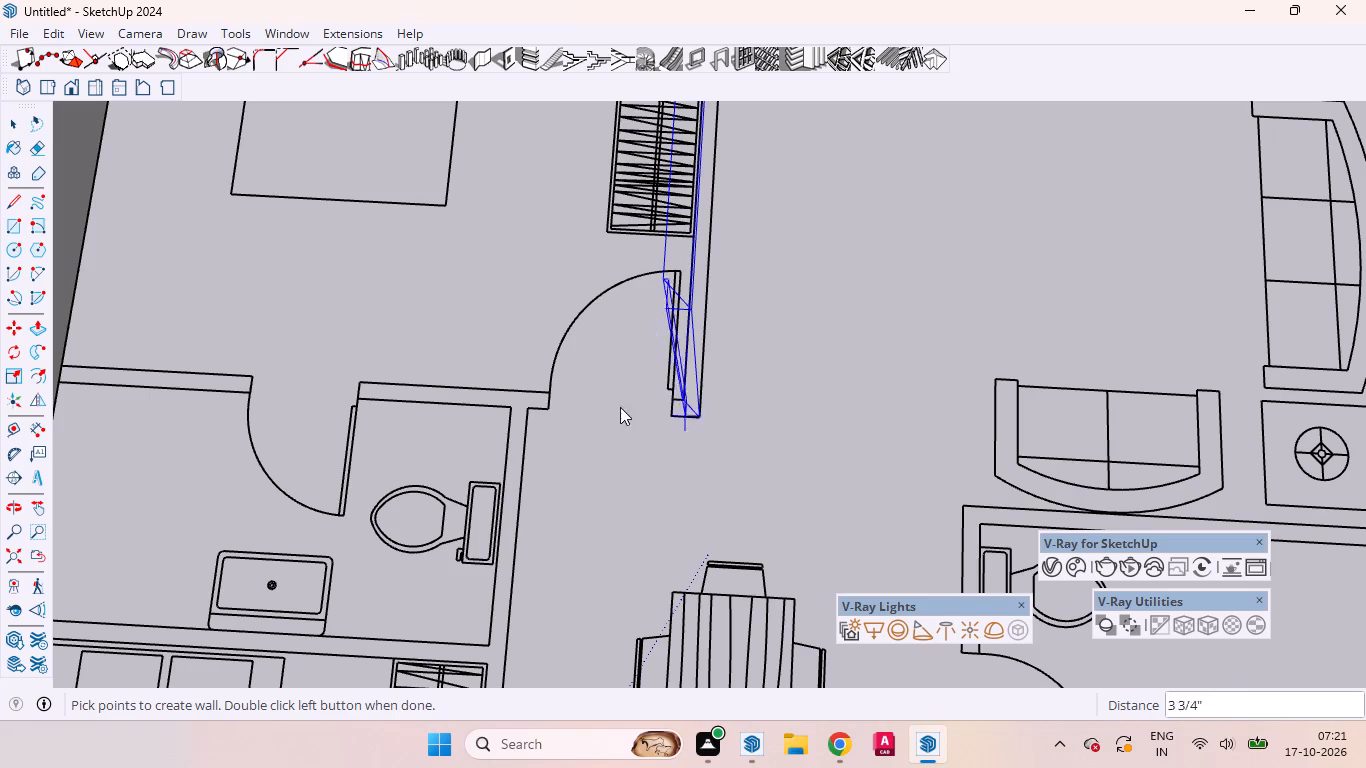
scroll(719, 335, down, 4)
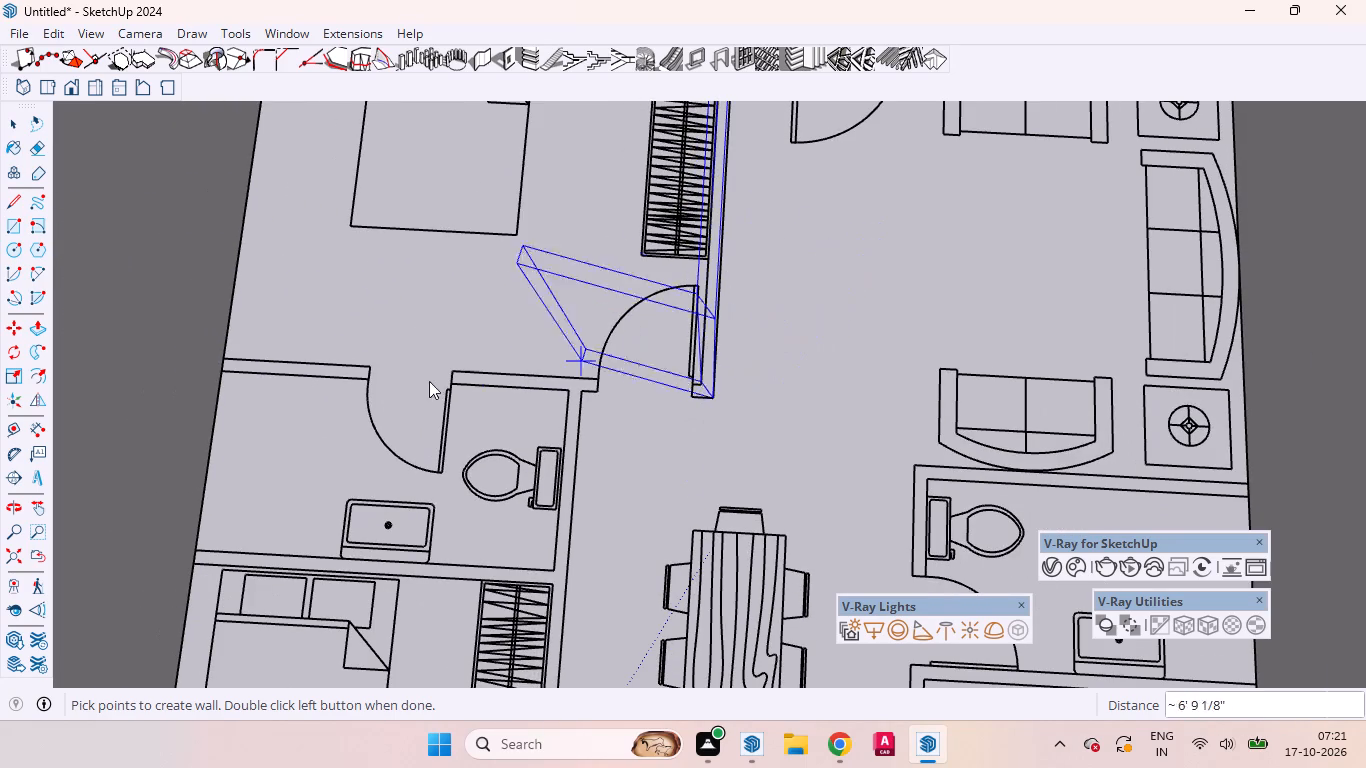
double_click(223, 373)
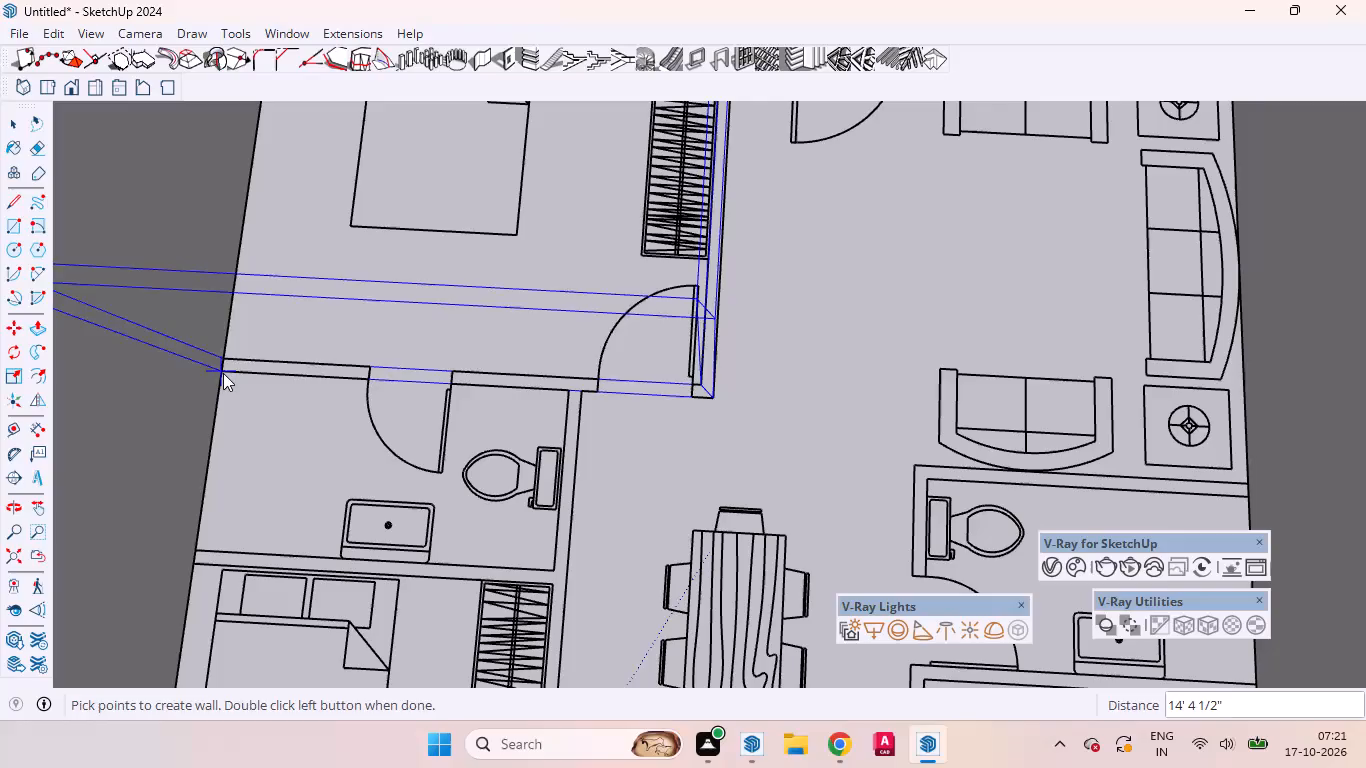
scroll(727, 319, up, 5)
scroll(744, 327, down, 9)
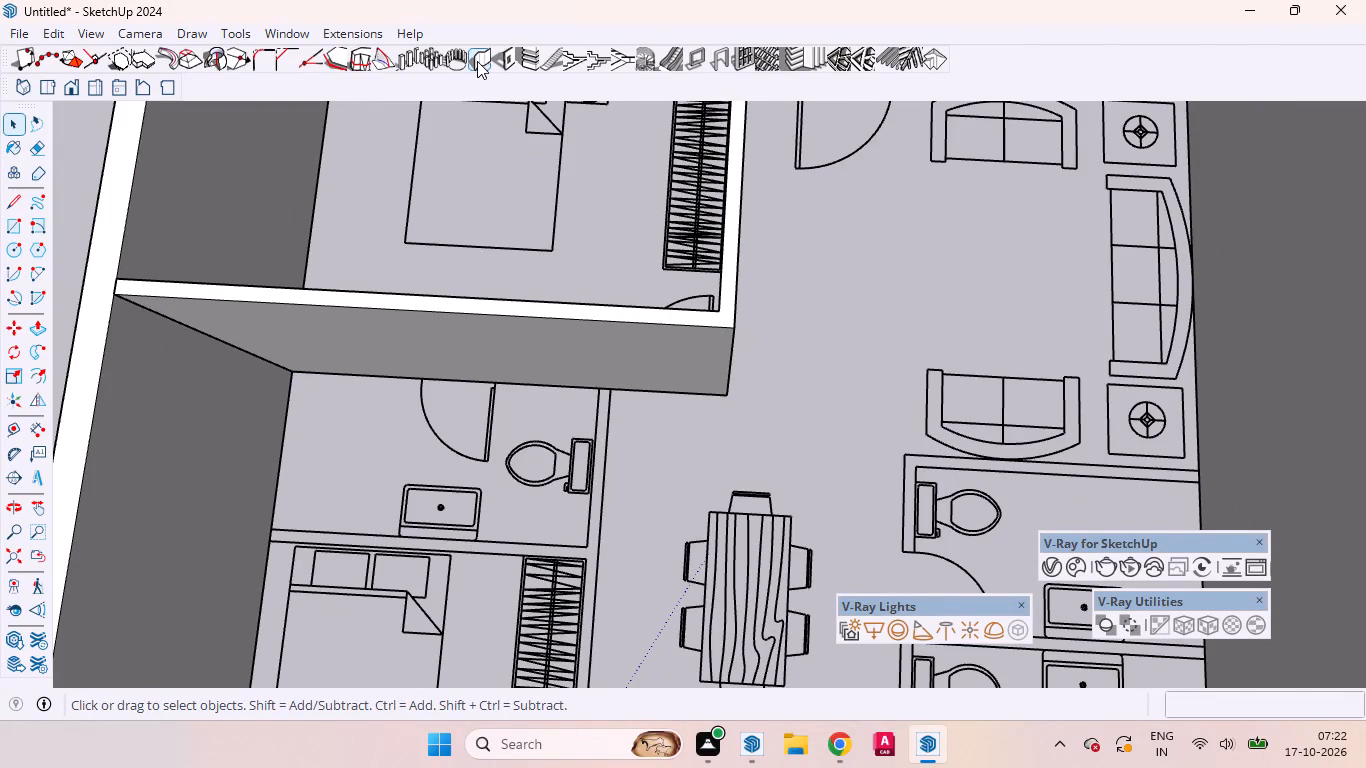
Build a 15' 7 1/2" wall with the same settings along the dining side of the bathroom and second bedroom to the kitchen partition wall.
click(477, 61)
click(391, 562)
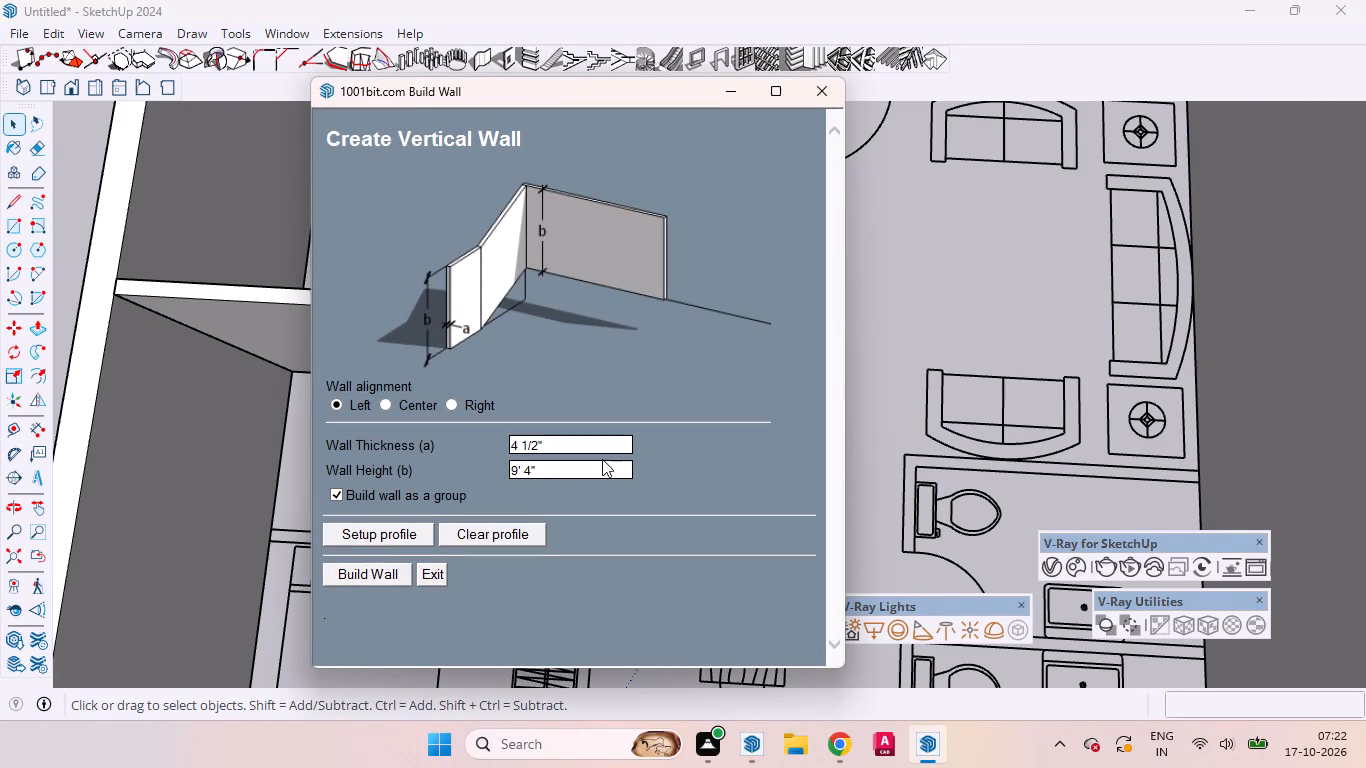
click(384, 571)
scroll(594, 424, up, 2)
scroll(595, 421, down, 1)
scroll(597, 416, up, 6)
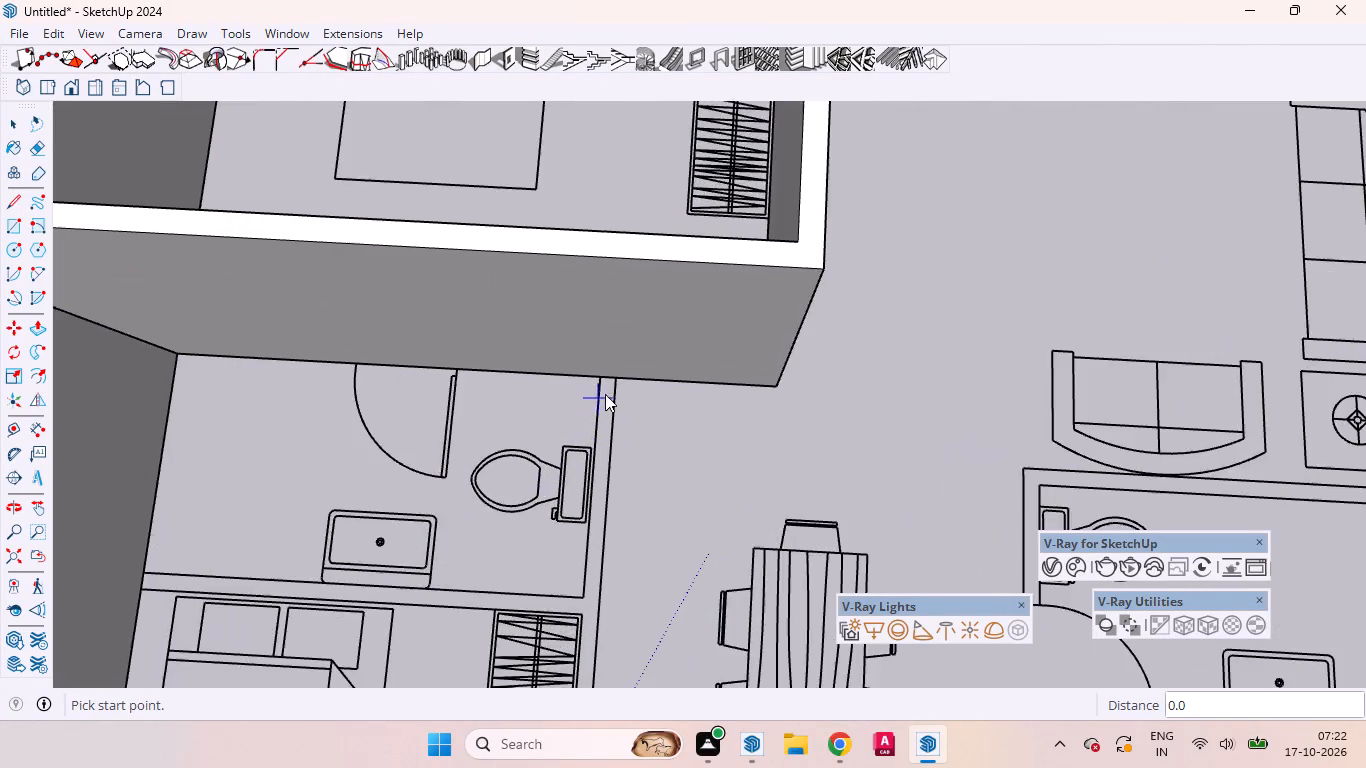
scroll(605, 394, up, 3)
click(598, 372)
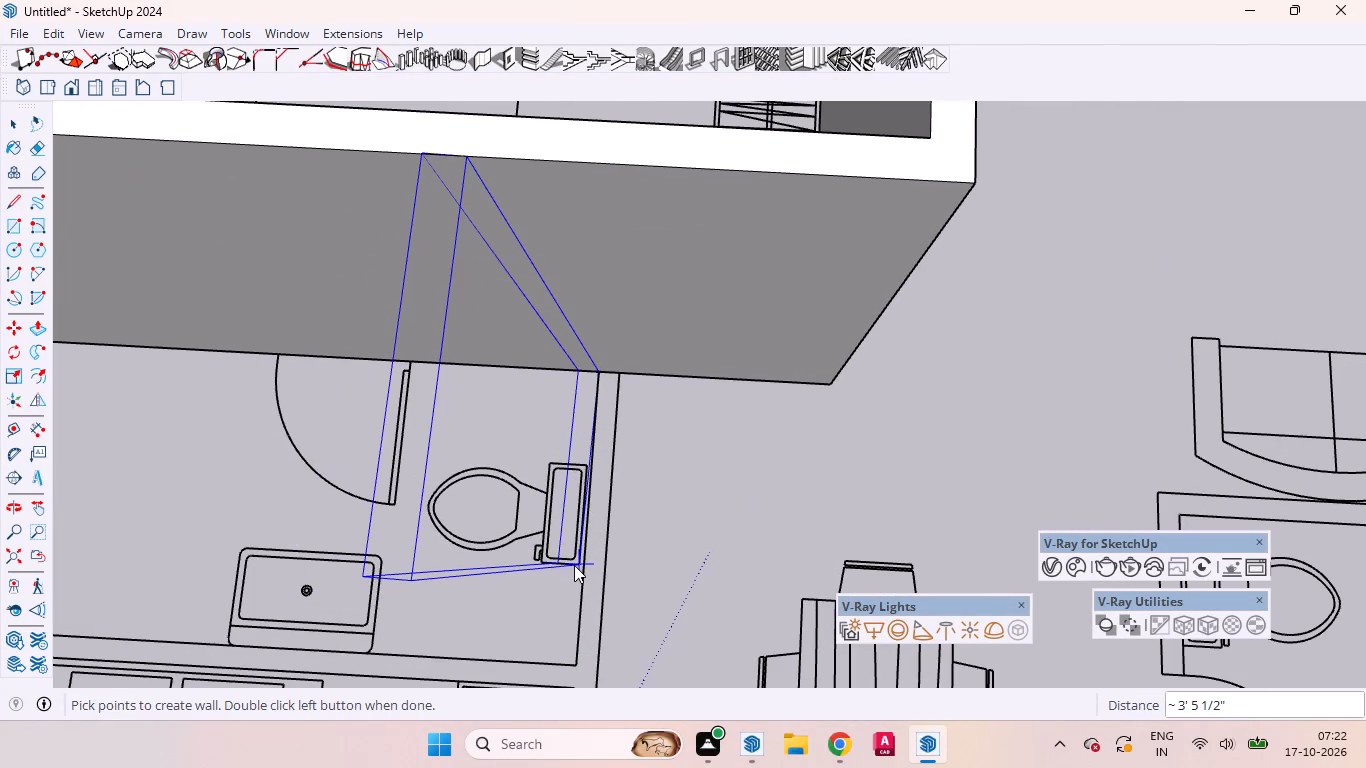
key(Escape)
click(630, 374)
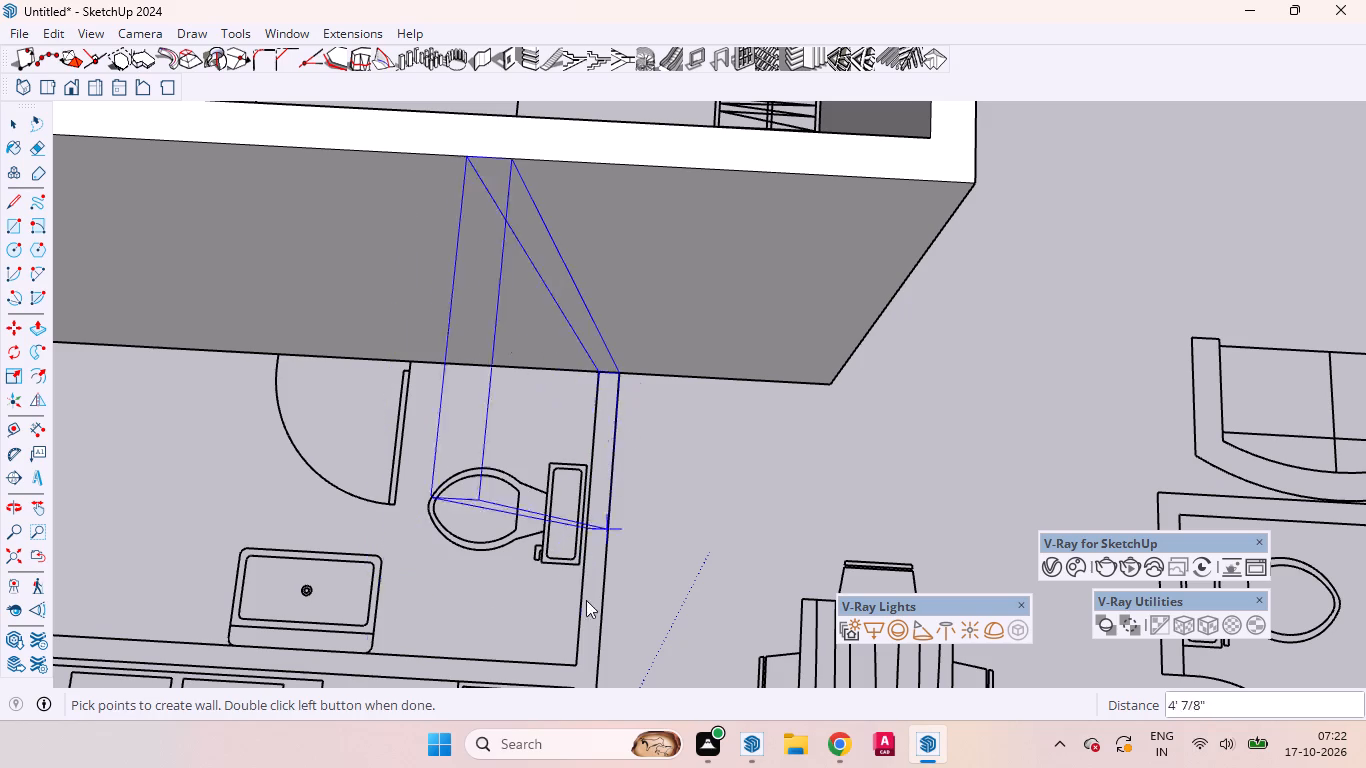
scroll(584, 558, down, 4)
scroll(595, 436, down, 1)
scroll(595, 436, up, 1)
scroll(595, 436, down, 4)
scroll(603, 425, up, 1)
scroll(604, 421, down, 8)
scroll(603, 406, up, 1)
scroll(603, 406, down, 8)
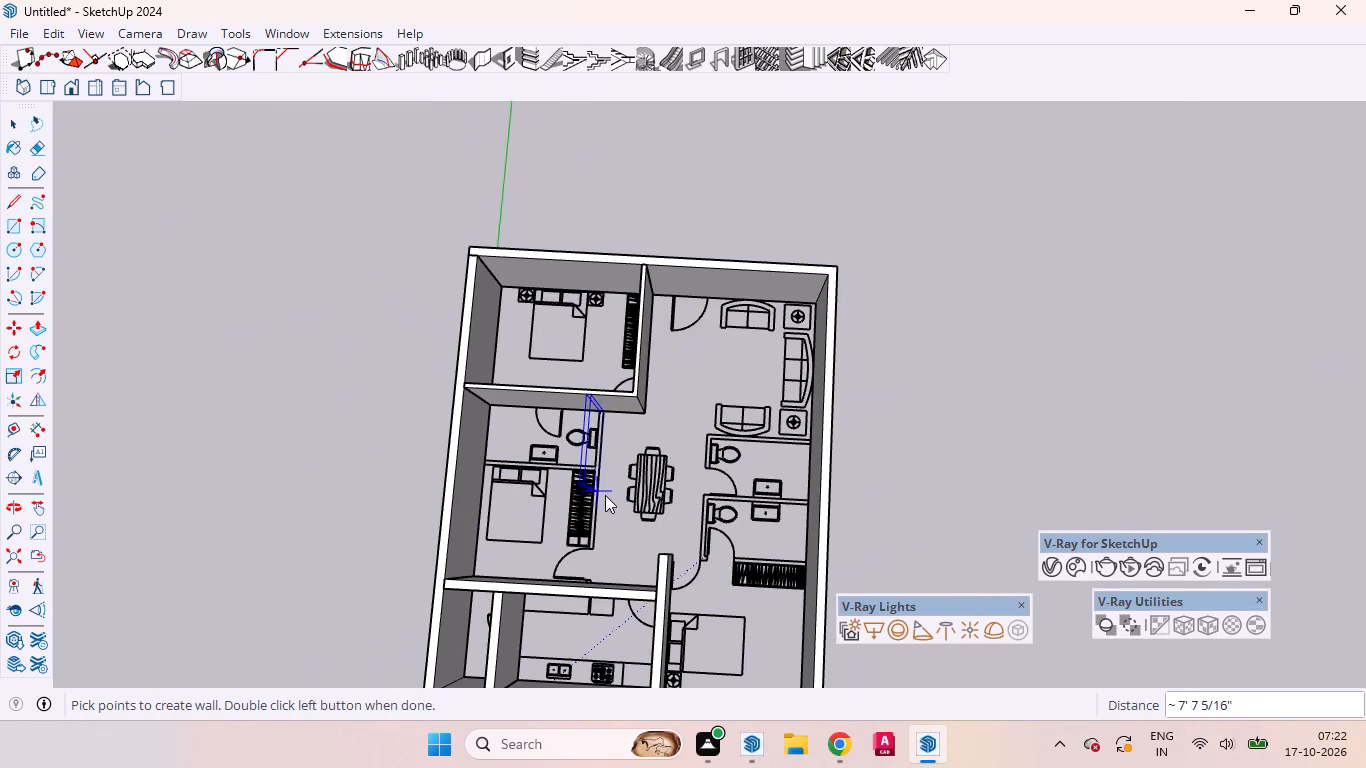
scroll(589, 616, up, 6)
scroll(590, 587, down, 3)
scroll(590, 586, up, 8)
scroll(589, 555, down, 1)
scroll(589, 555, up, 2)
scroll(587, 552, down, 1)
scroll(587, 549, up, 6)
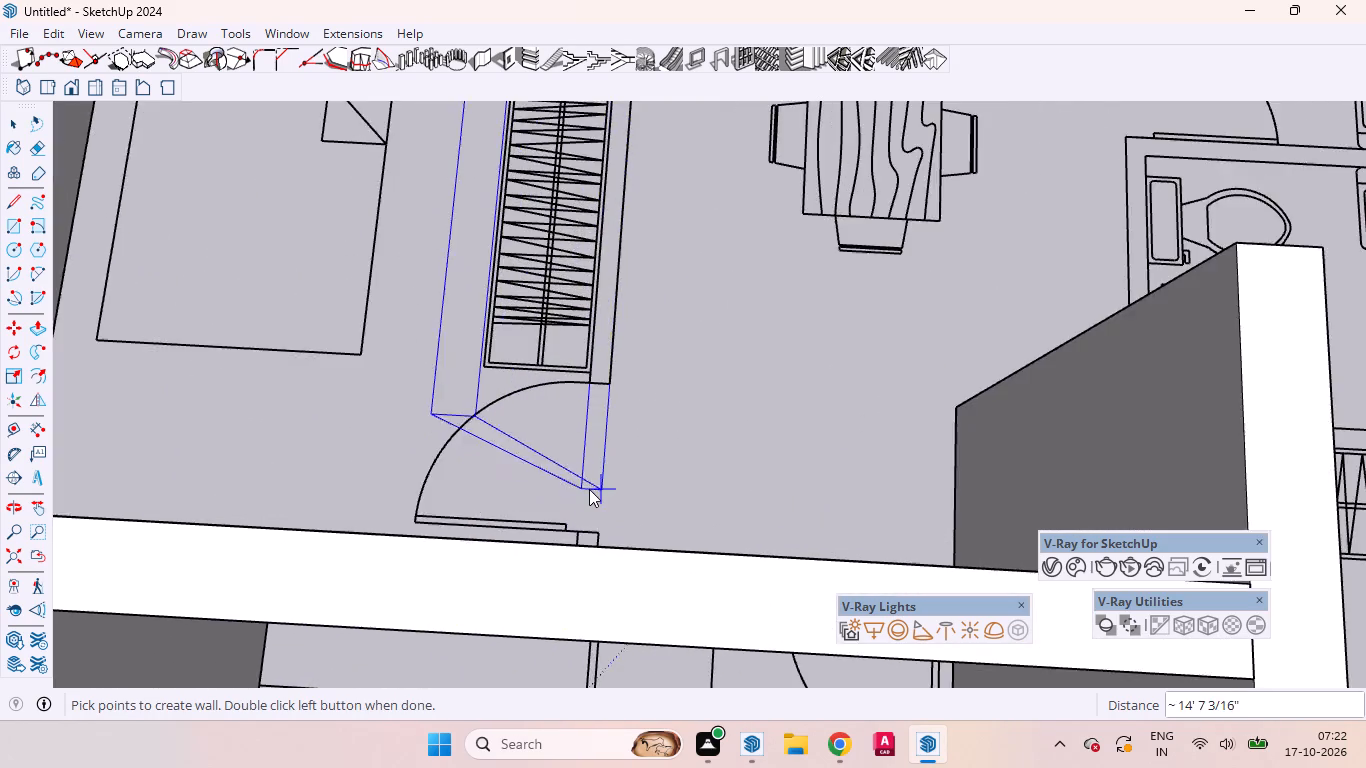
scroll(589, 489, up, 1)
middle_drag(589, 489, 605, 571)
scroll(602, 564, up, 6)
double_click(604, 527)
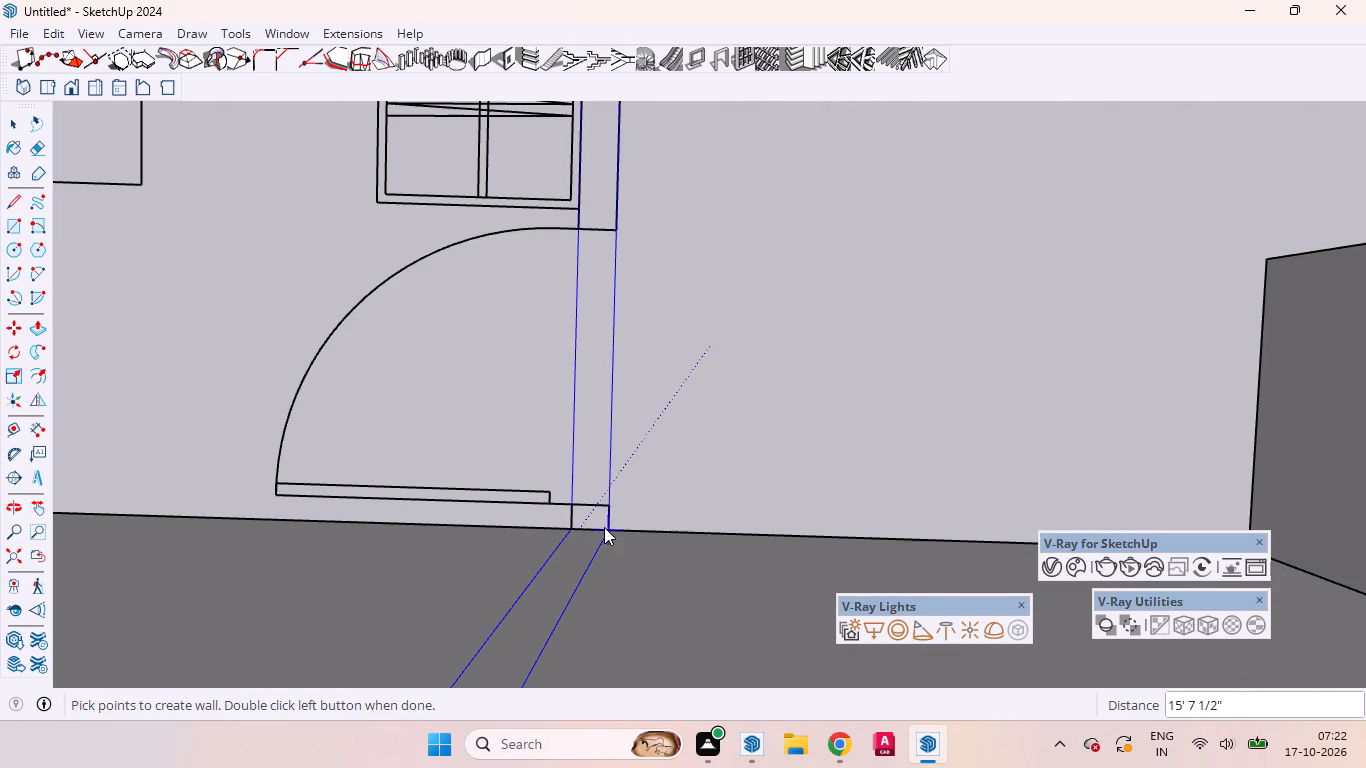
scroll(713, 469, down, 20)
scroll(713, 469, down, 6)
scroll(723, 459, up, 7)
scroll(726, 464, down, 2)
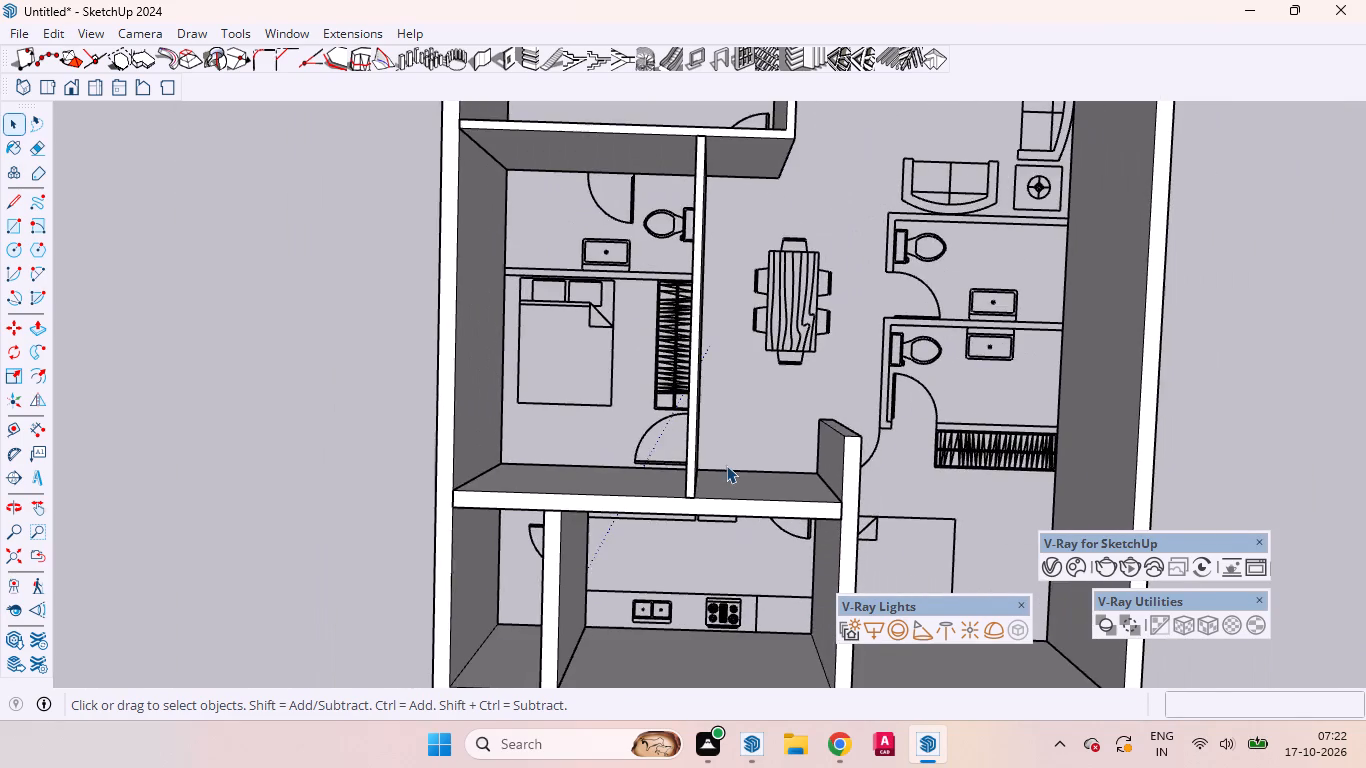
Build a wall with the same settings between that bathroom and the second bedroom, from the outer wall to the dining-side partition.
middle_drag(726, 465, 826, 404)
scroll(726, 465, up, 1)
middle_drag(717, 401, 1018, 333)
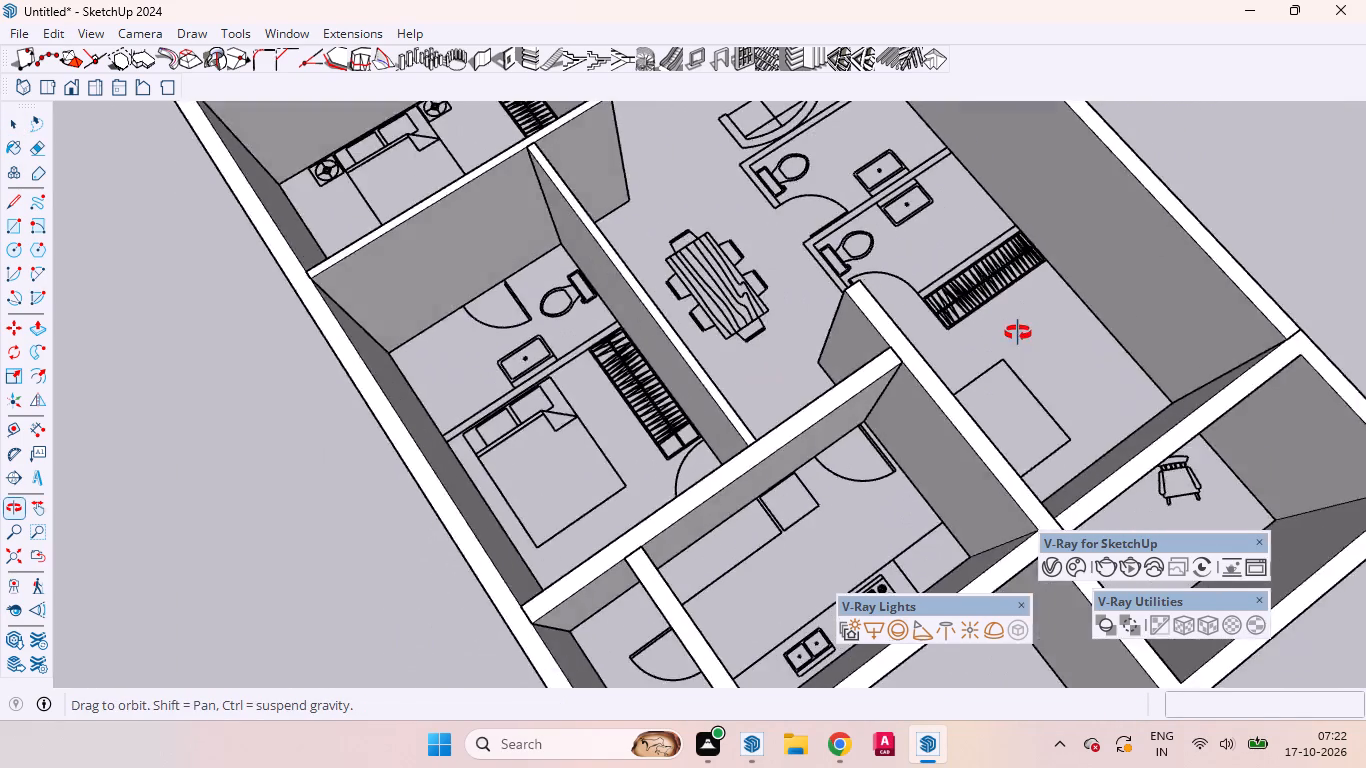
middle_drag(1018, 333, 1021, 331)
scroll(977, 335, up, 1)
click(481, 57)
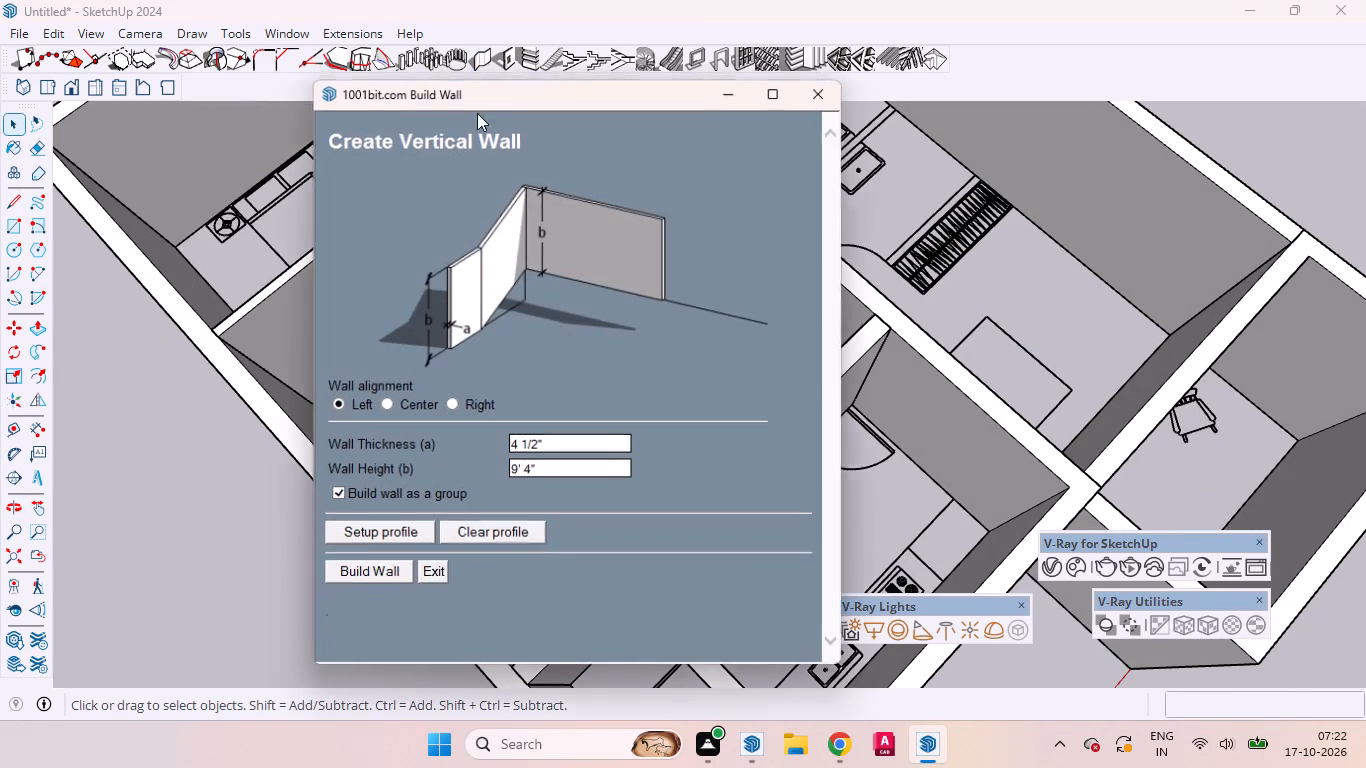
click(369, 571)
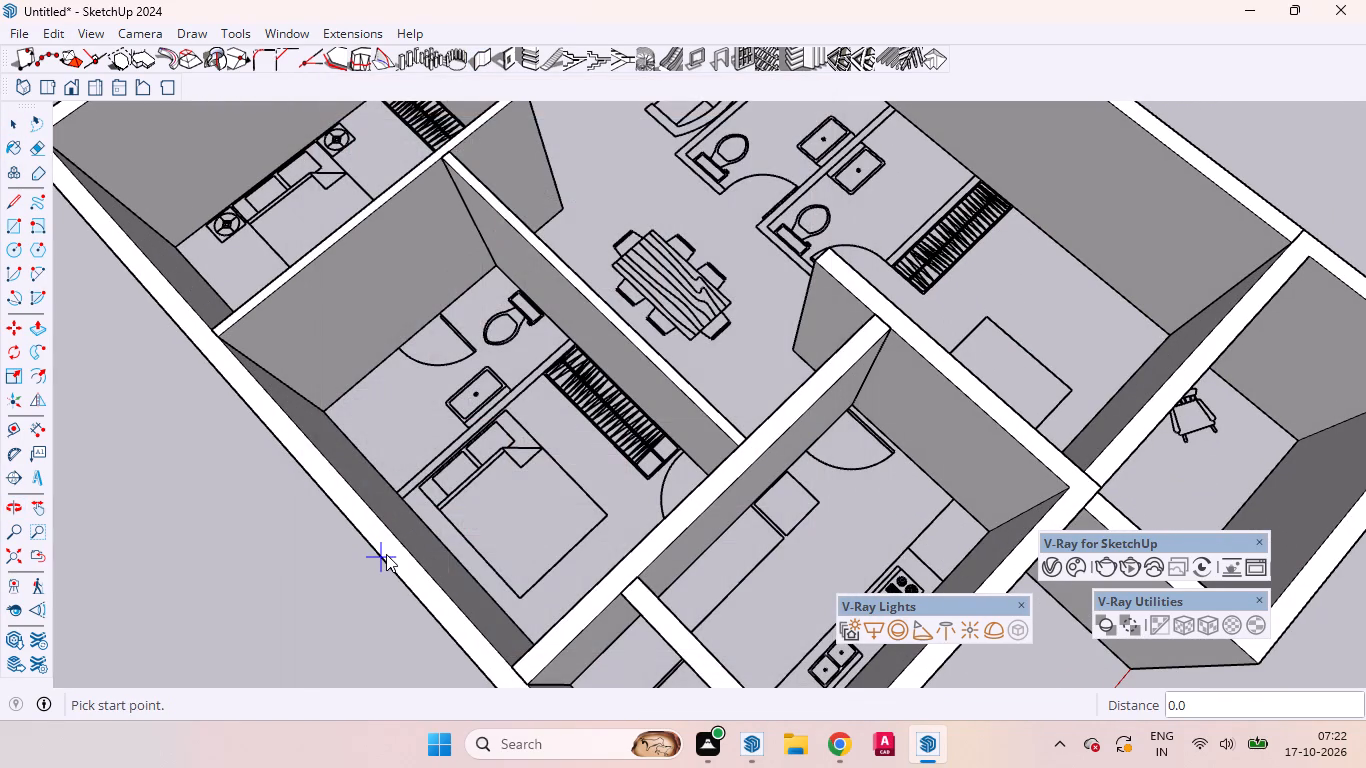
scroll(447, 498, up, 5)
scroll(447, 498, down, 3)
scroll(436, 498, up, 15)
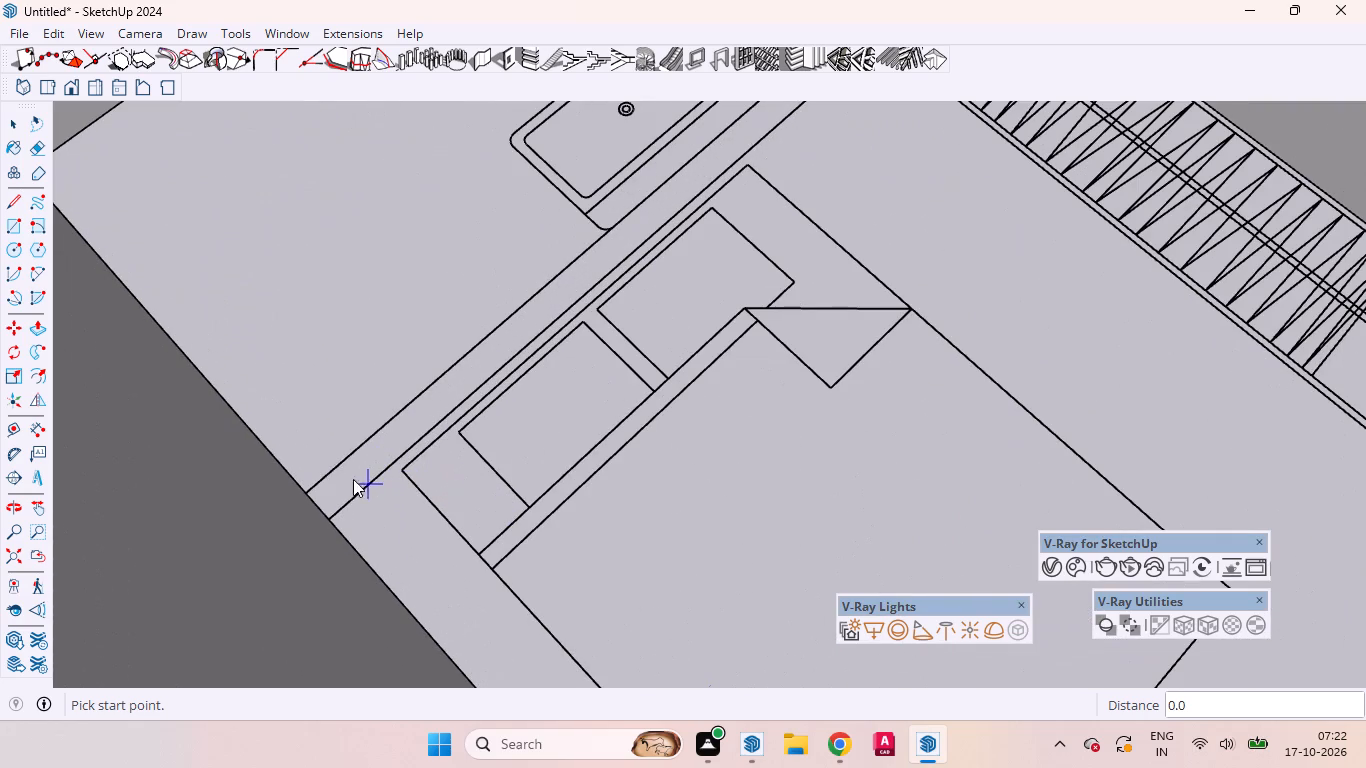
click(310, 485)
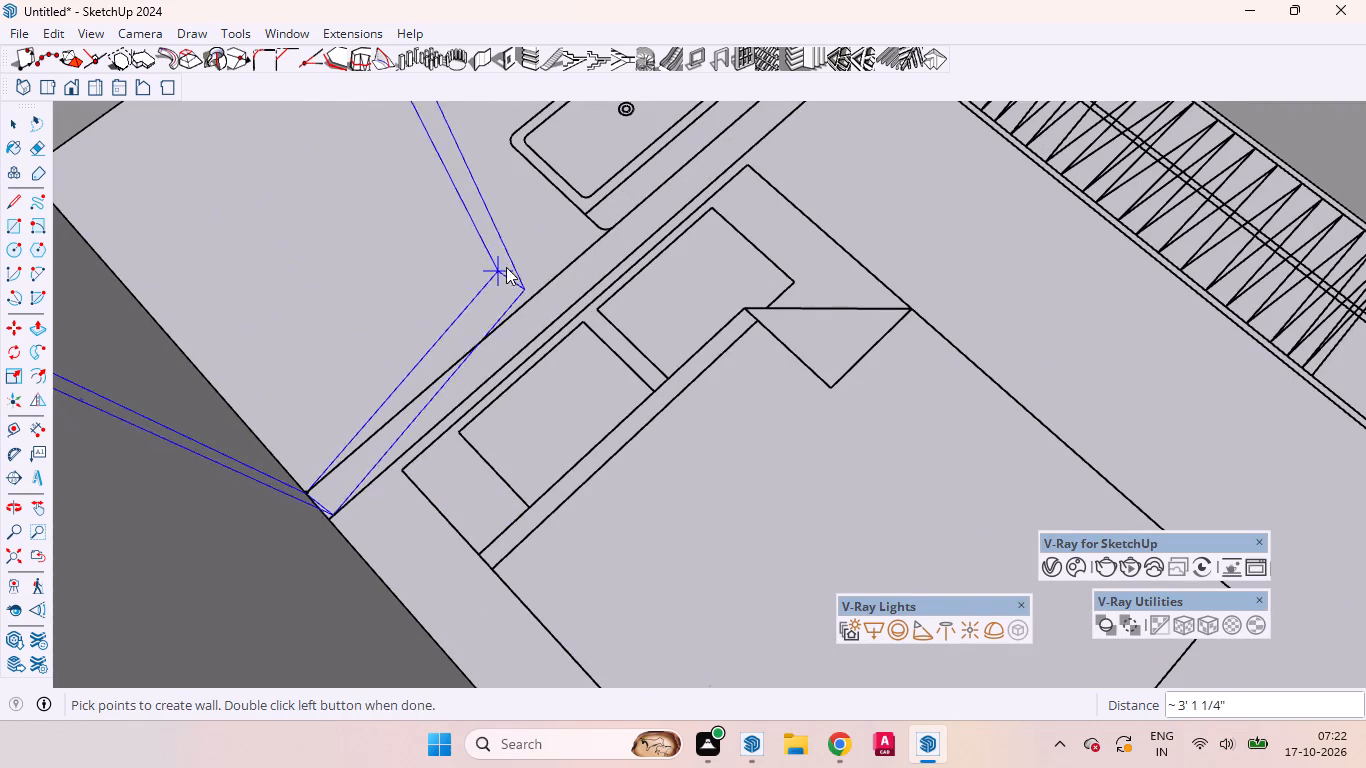
scroll(399, 397, down, 13)
scroll(383, 450, up, 1)
scroll(383, 450, down, 7)
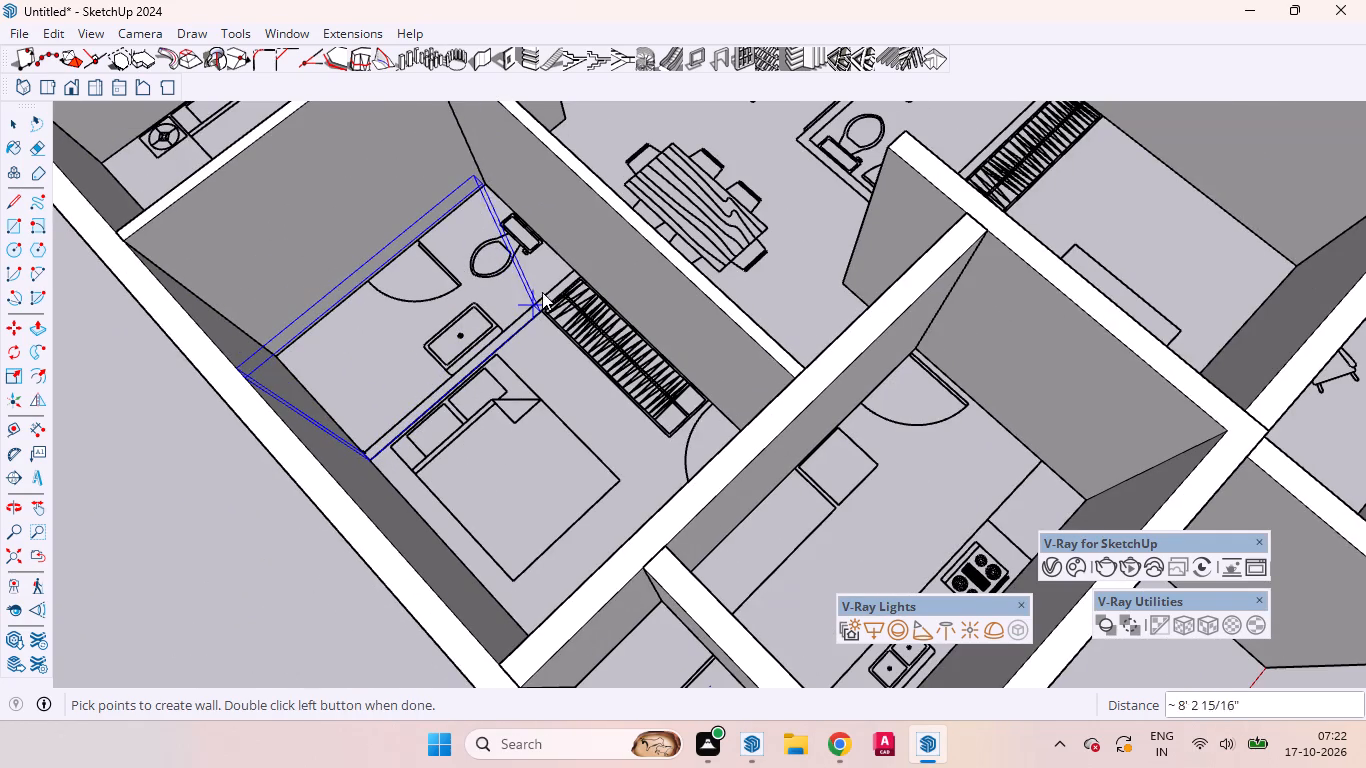
double_click(573, 275)
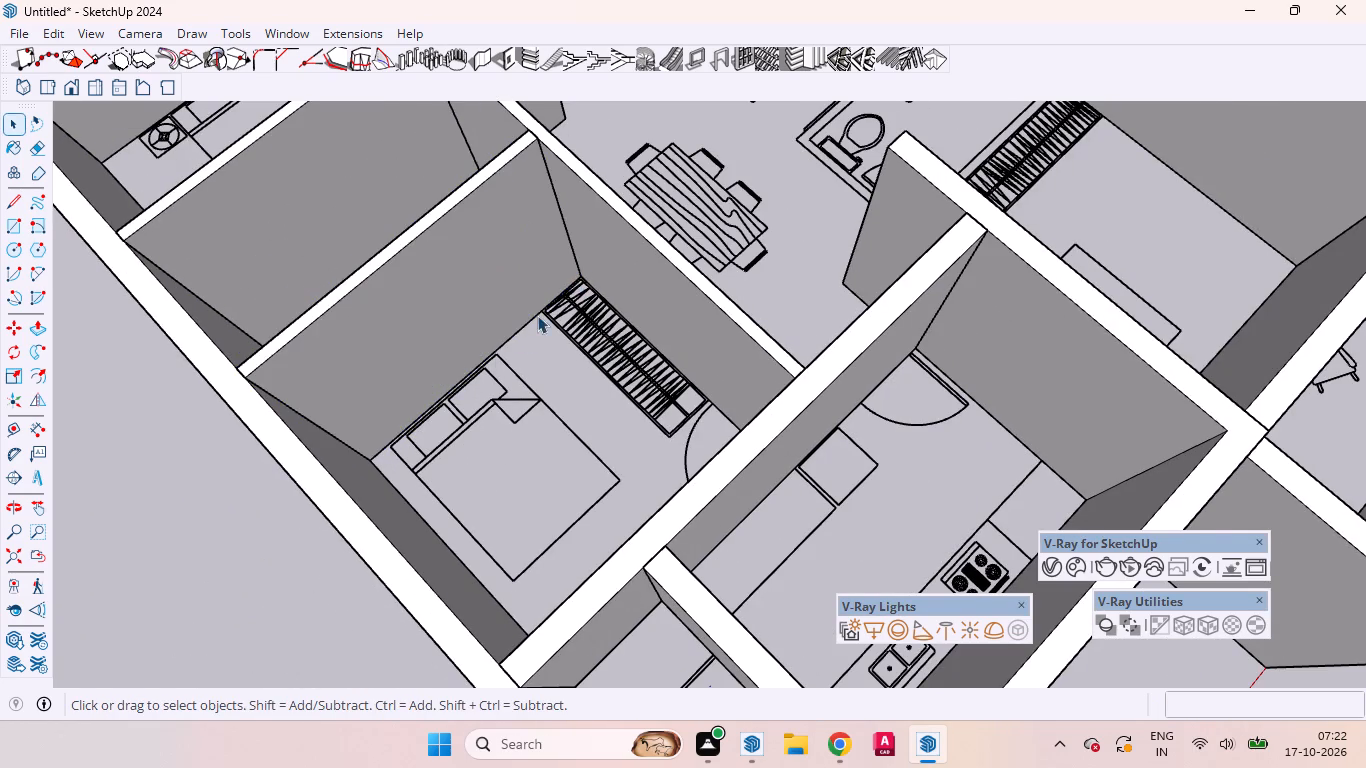
Build a 4 1/2" thick, 9' 4" high wall around the living-room-side bathroom, 9' 2" in from the outer wall, turning 5' 2" along the dining side.
scroll(488, 361, down, 2)
scroll(488, 361, up, 4)
scroll(488, 361, down, 6)
scroll(489, 401, up, 7)
scroll(490, 407, down, 4)
middle_drag(569, 457, 443, 486)
scroll(443, 486, up, 2)
scroll(490, 485, down, 4)
scroll(490, 485, up, 1)
scroll(490, 486, down, 4)
scroll(589, 405, down, 5)
scroll(677, 221, up, 2)
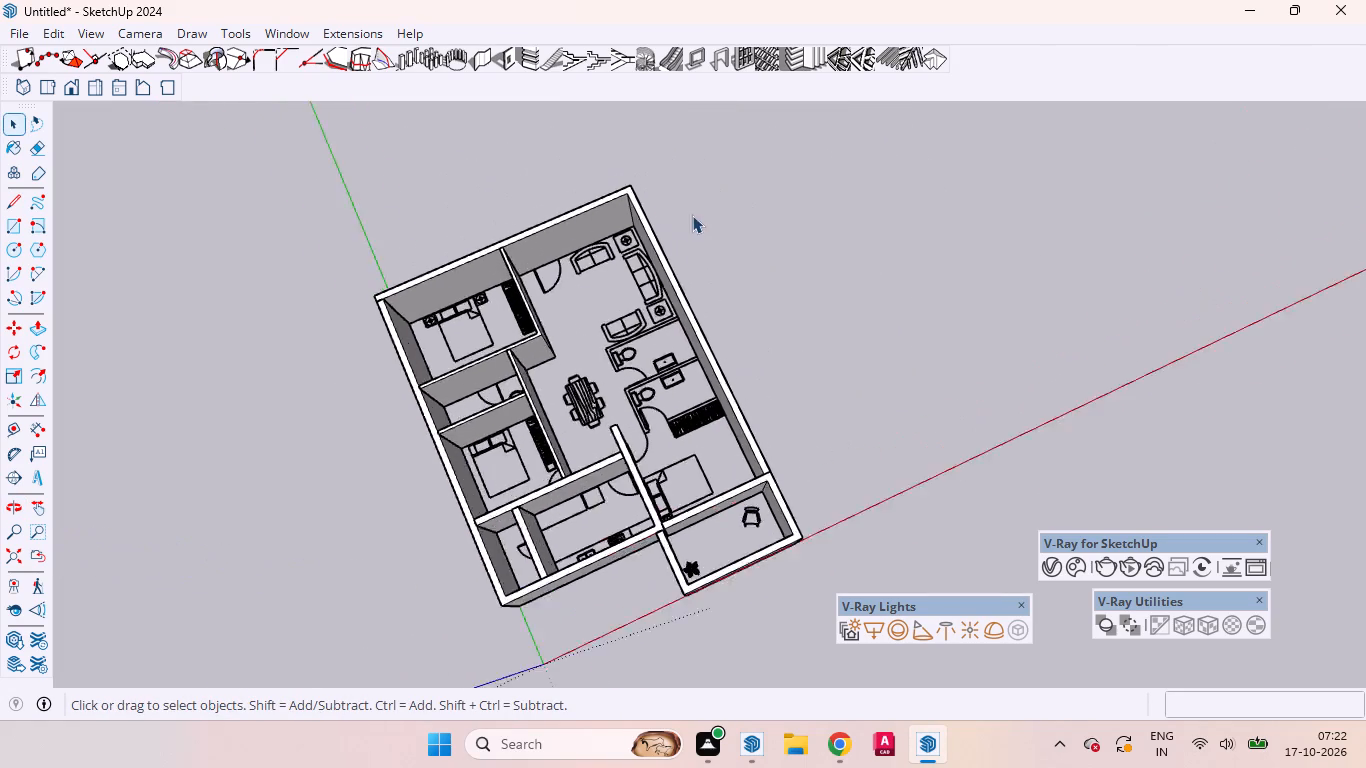
scroll(692, 215, up, 4)
middle_drag(698, 423, 586, 377)
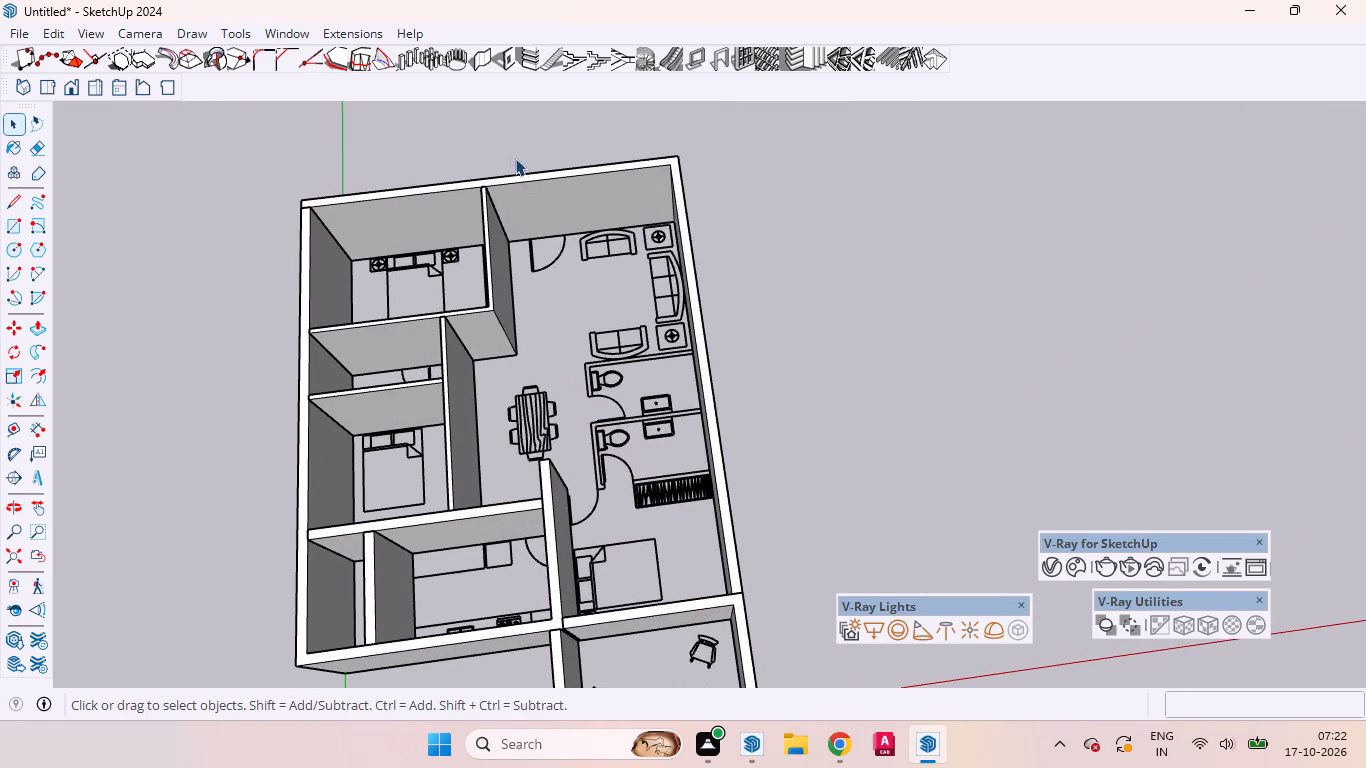
click(486, 56)
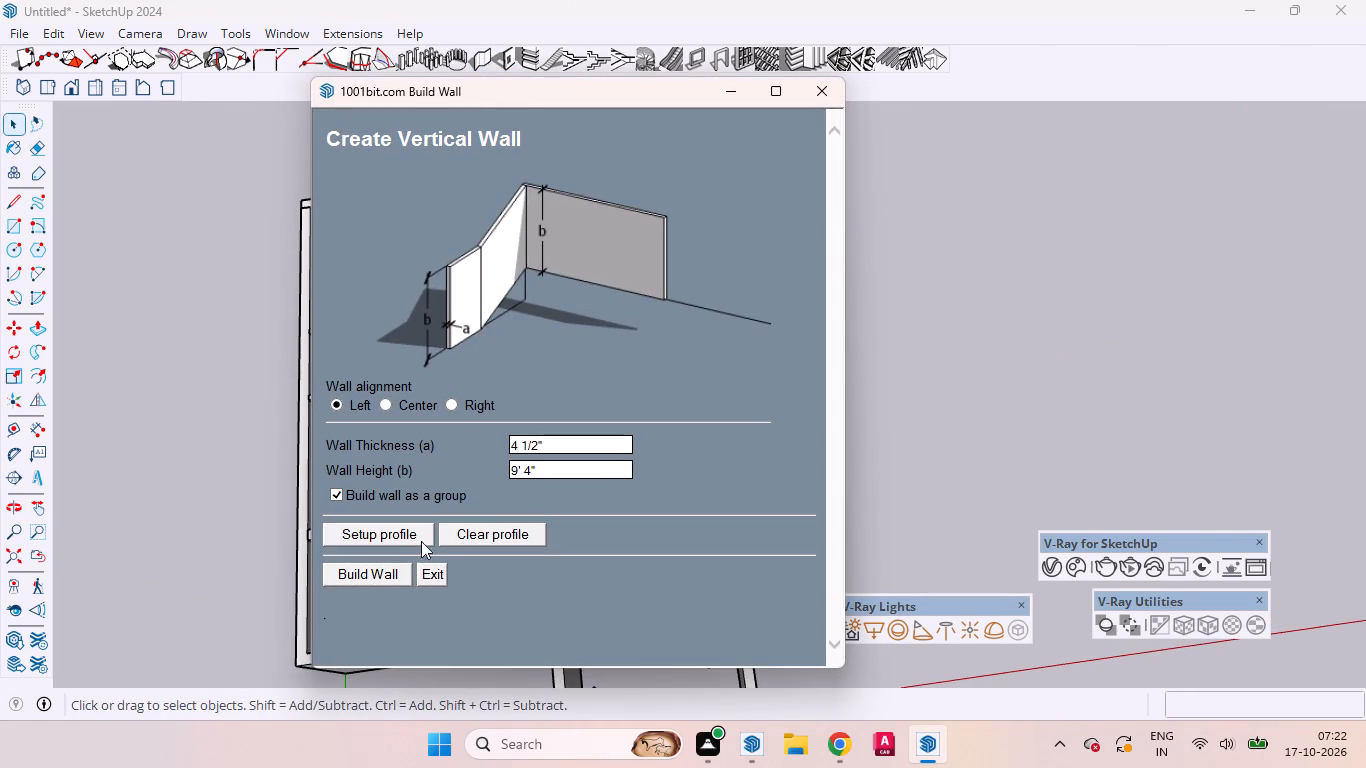
click(383, 567)
scroll(635, 380, up, 3)
scroll(637, 381, down, 2)
scroll(637, 381, up, 1)
scroll(637, 381, down, 4)
scroll(637, 381, up, 8)
scroll(656, 376, down, 4)
scroll(671, 357, up, 14)
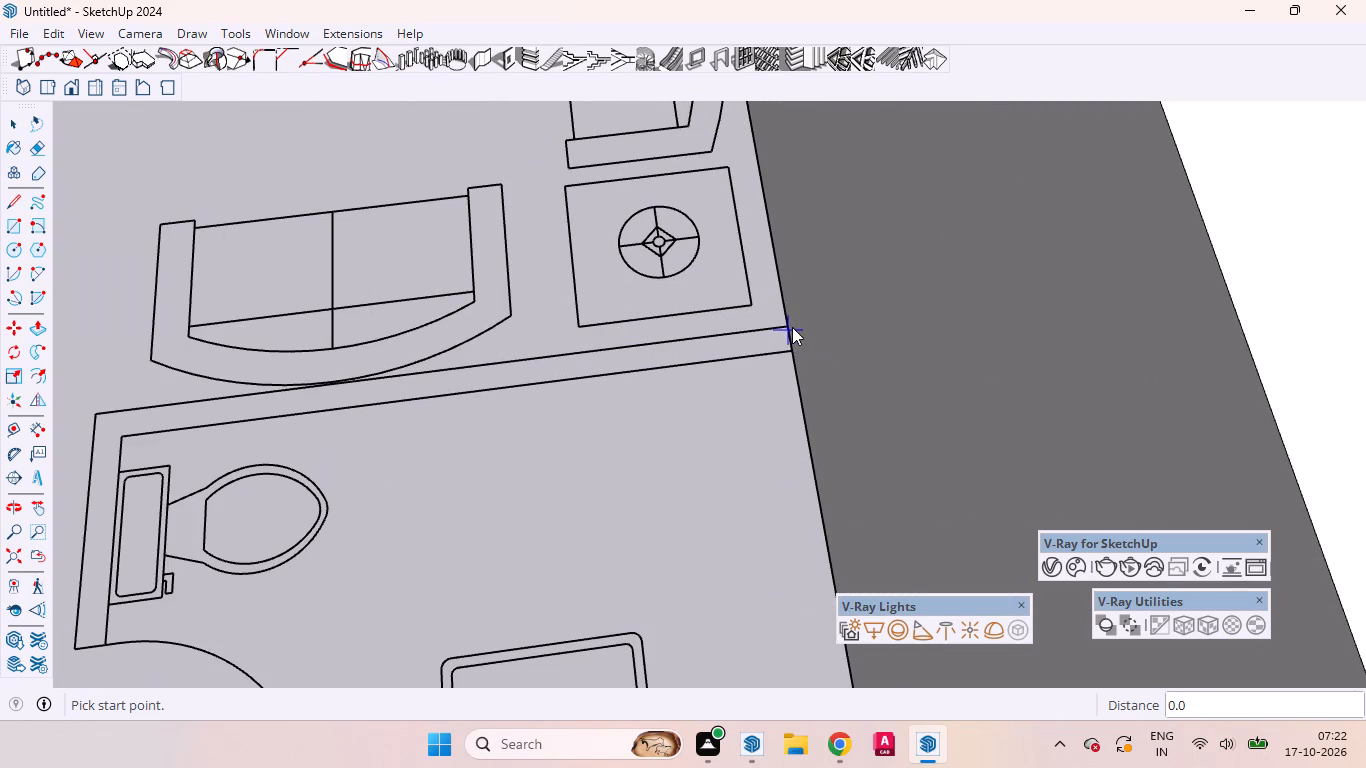
click(789, 325)
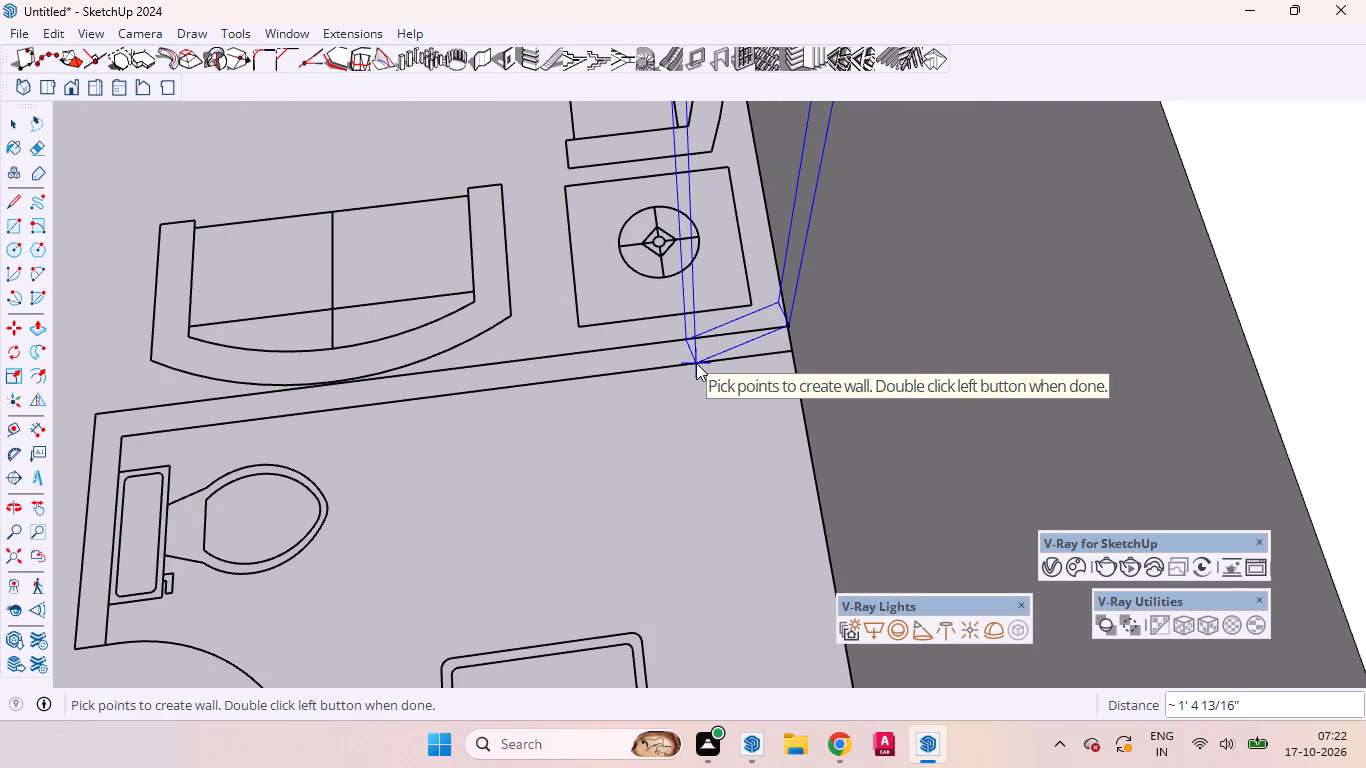
key(Escape)
click(791, 349)
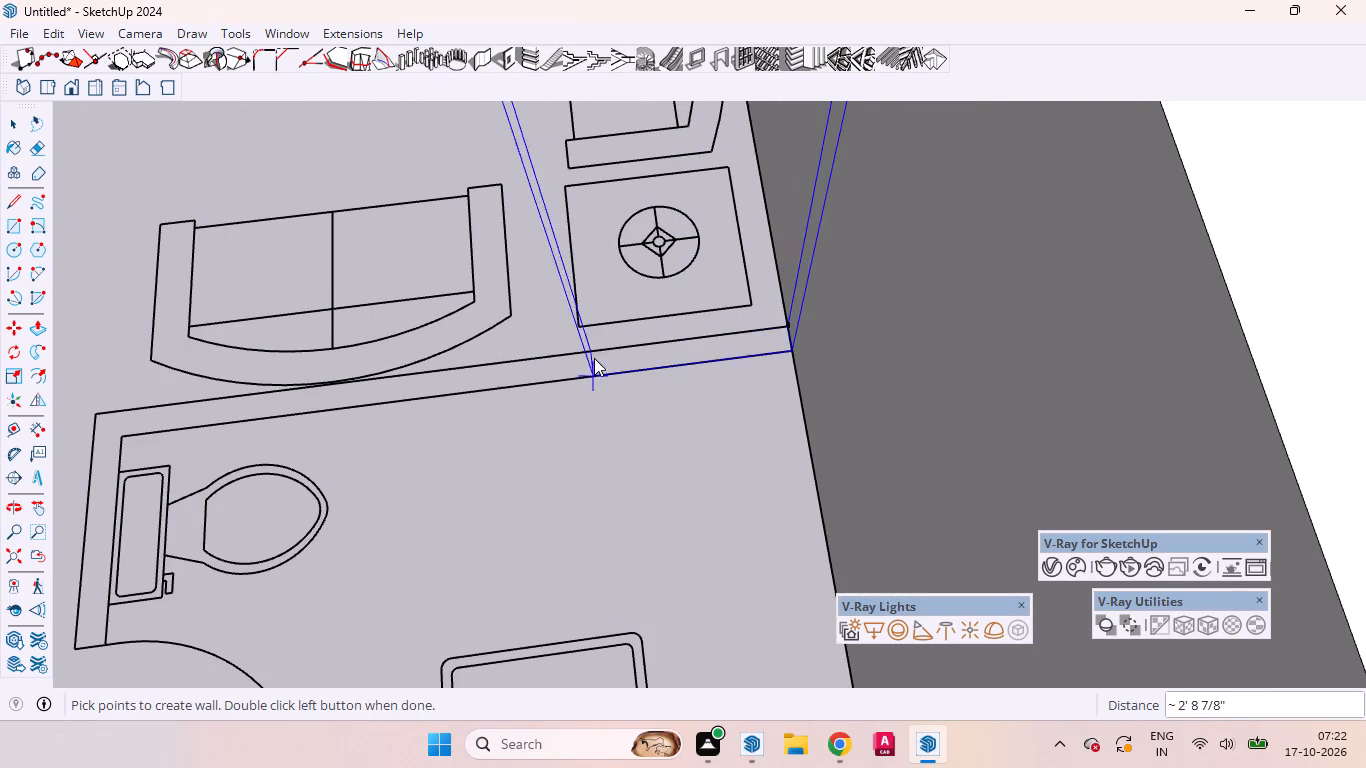
scroll(598, 356, down, 8)
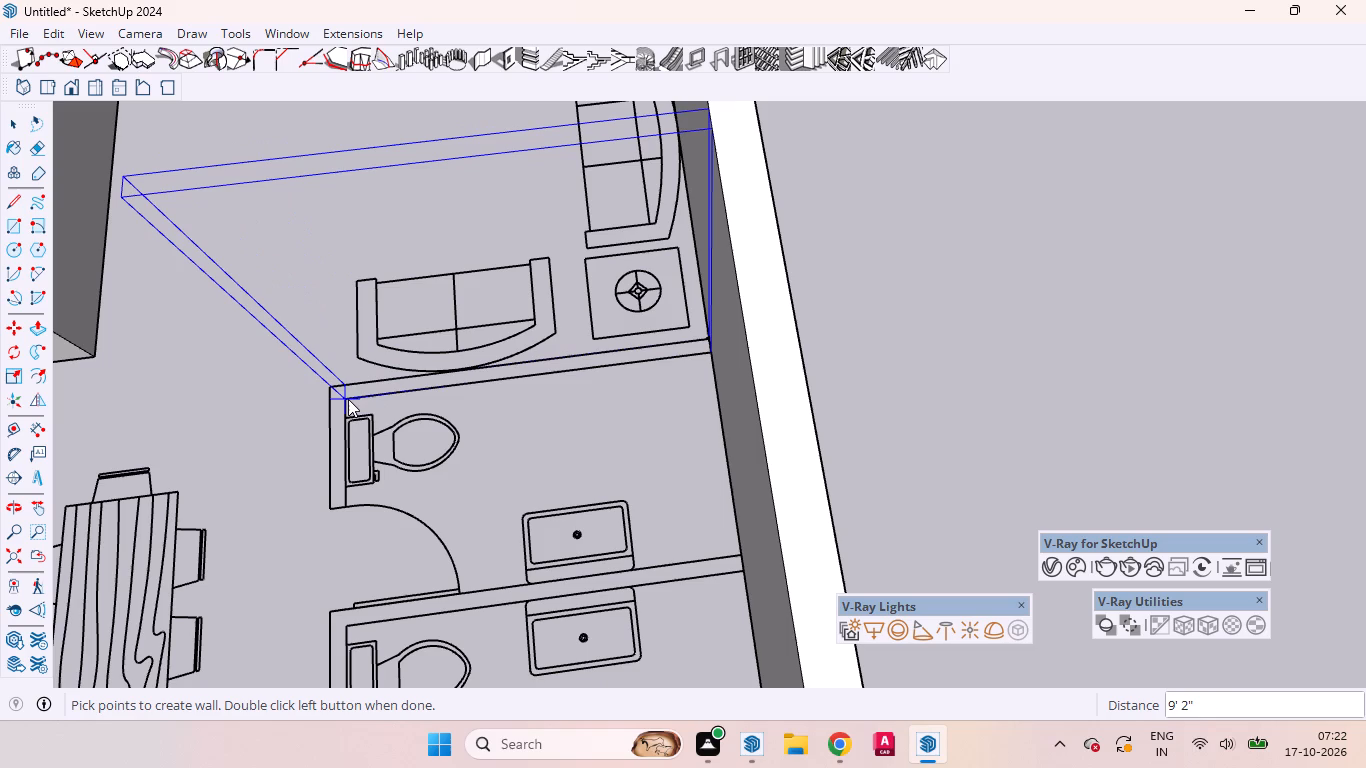
click(347, 399)
scroll(343, 466, down, 7)
scroll(358, 440, up, 1)
scroll(358, 440, down, 1)
scroll(358, 440, up, 1)
scroll(358, 440, down, 1)
scroll(358, 440, up, 1)
scroll(358, 440, down, 1)
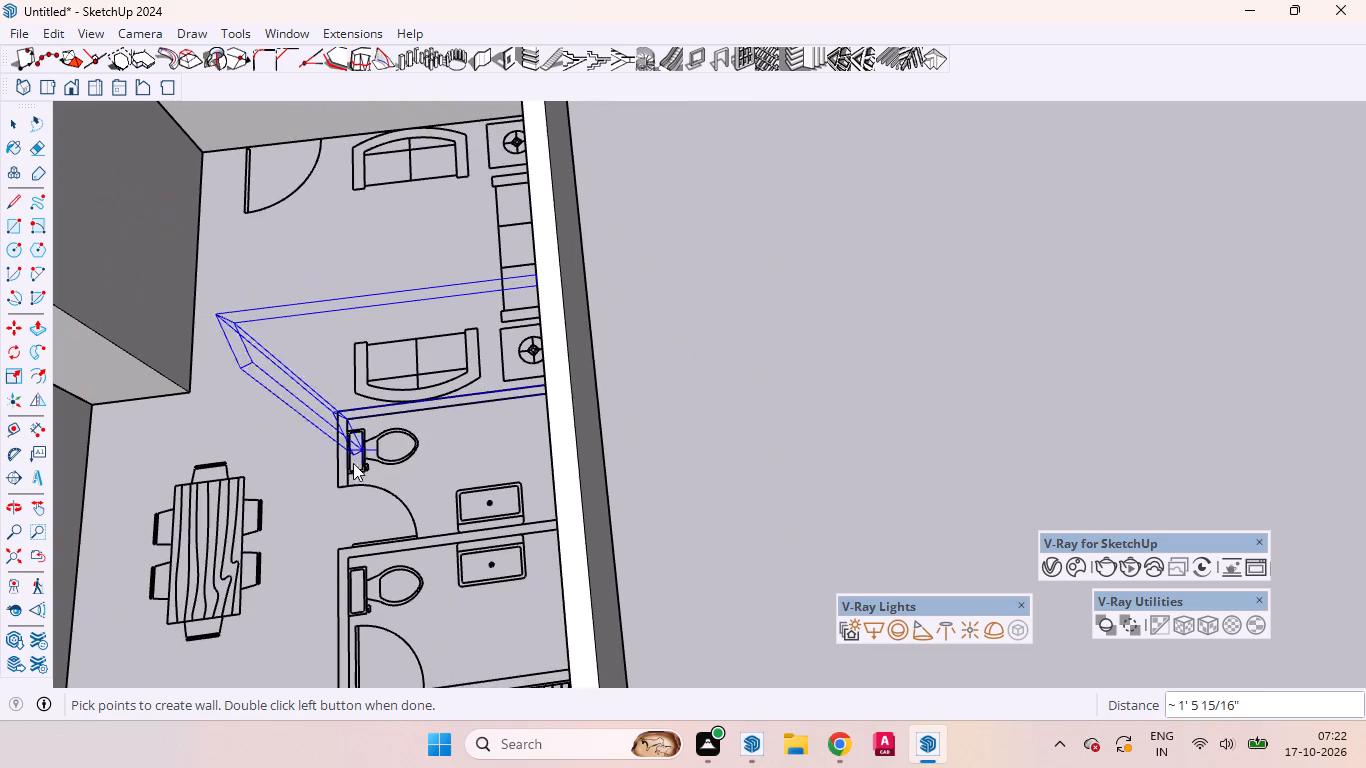
double_click(349, 549)
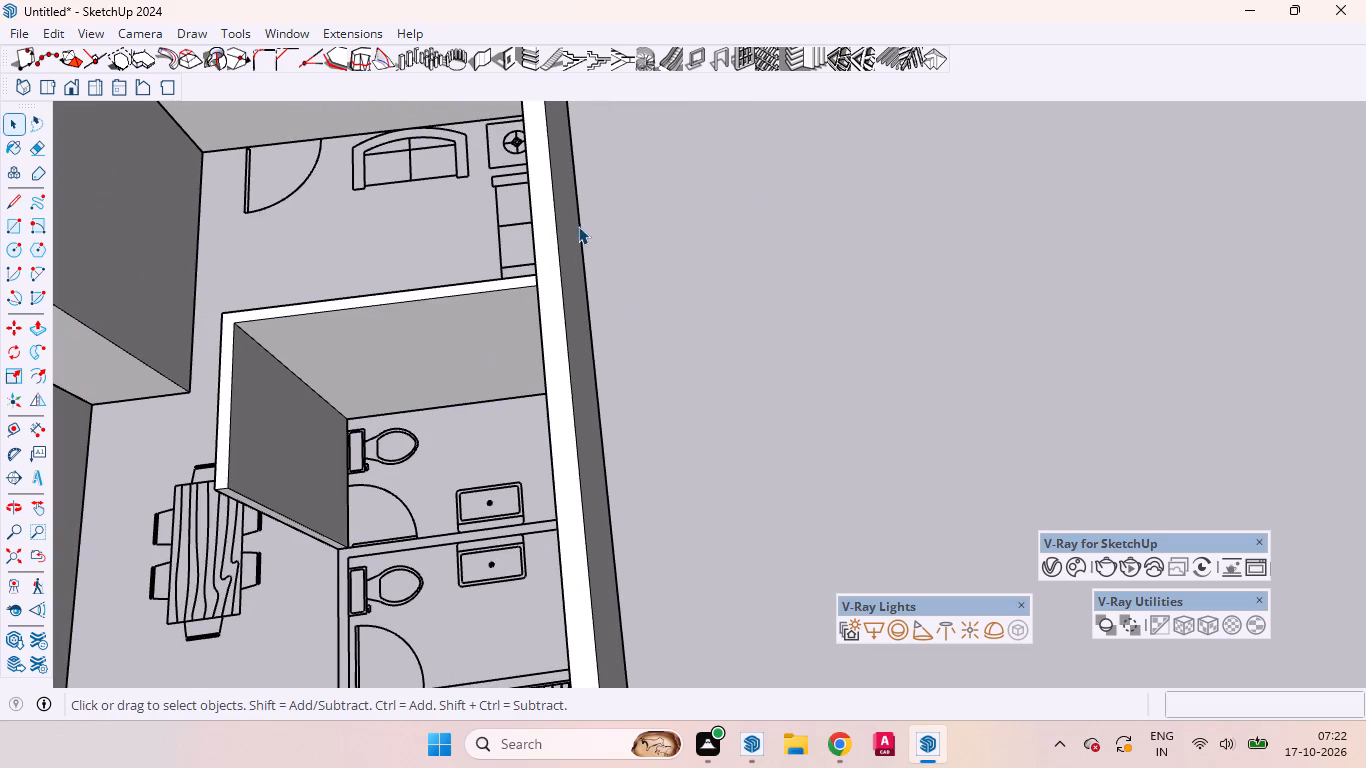
Build a wall with the same settings around the adjoining bathroom: 9' 2" along the shared partition, 5' 2" along the dining side, back to the outer wall.
click(471, 56)
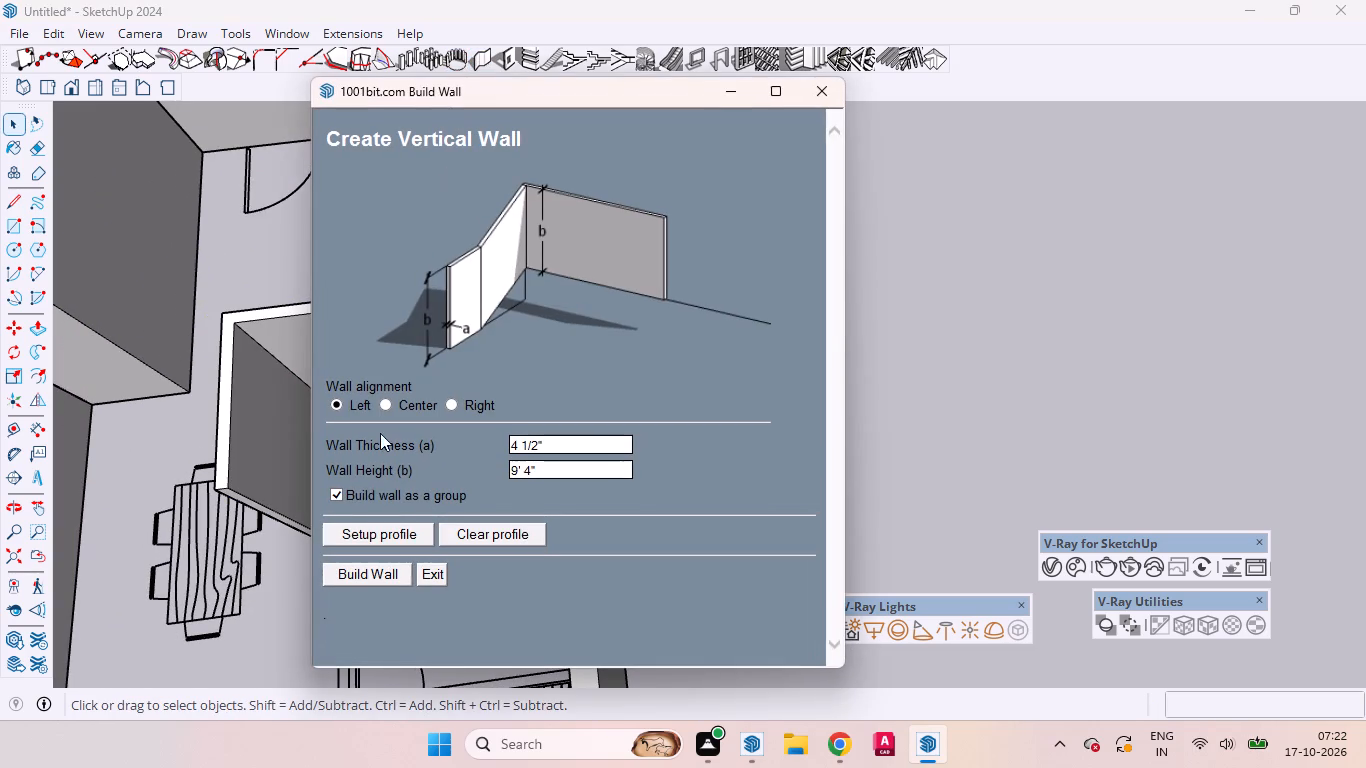
click(375, 568)
middle_drag(362, 593, 565, 507)
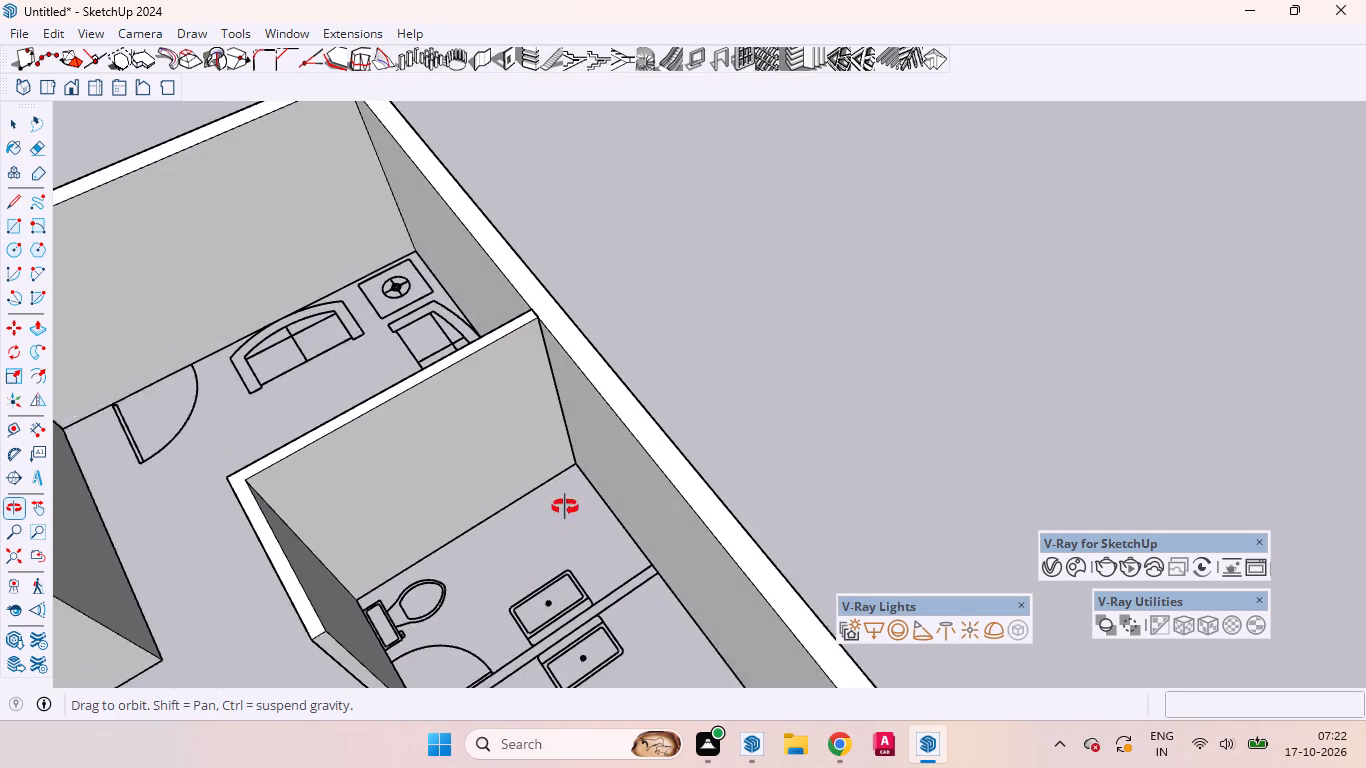
middle_drag(565, 507, 569, 504)
scroll(634, 479, down, 5)
scroll(680, 567, up, 6)
scroll(683, 565, down, 3)
scroll(683, 518, up, 2)
scroll(683, 518, down, 3)
scroll(683, 518, up, 10)
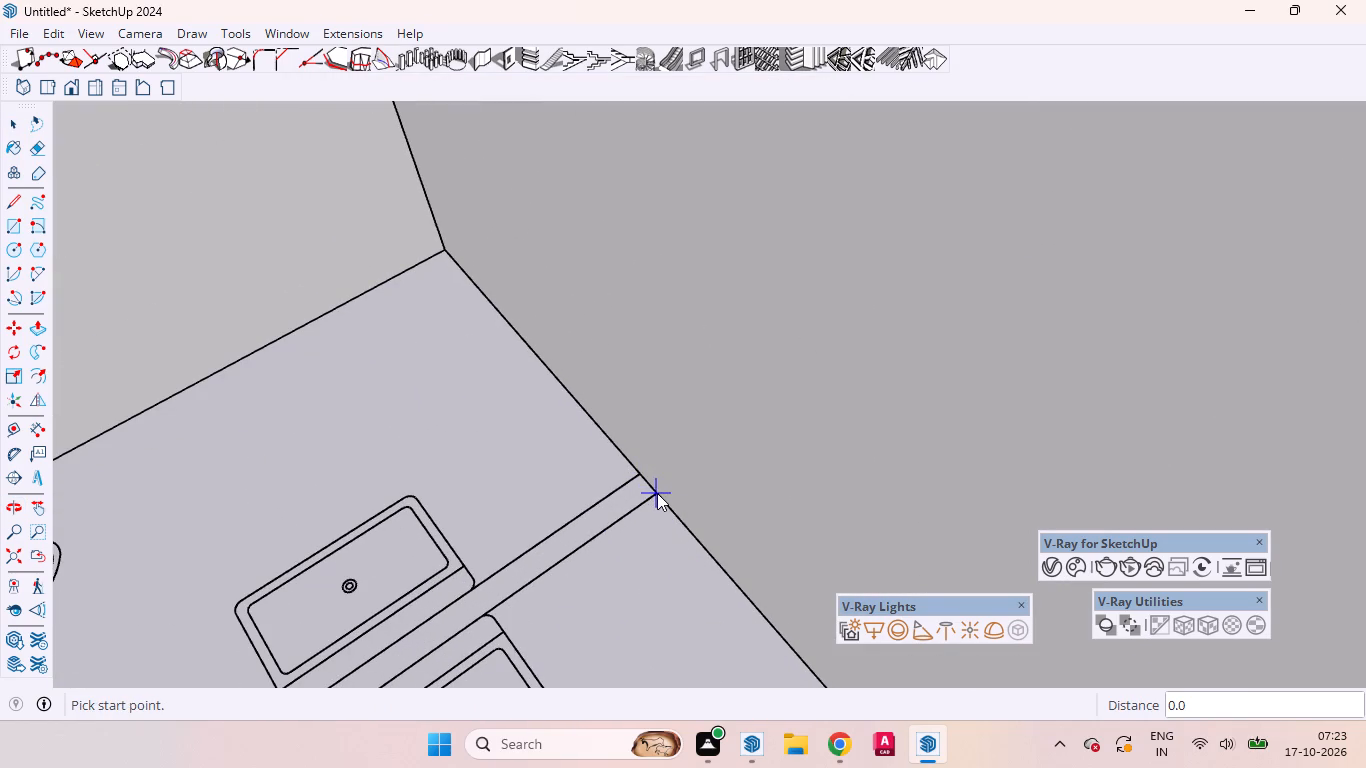
click(657, 493)
scroll(529, 514, down, 20)
scroll(529, 514, down, 3)
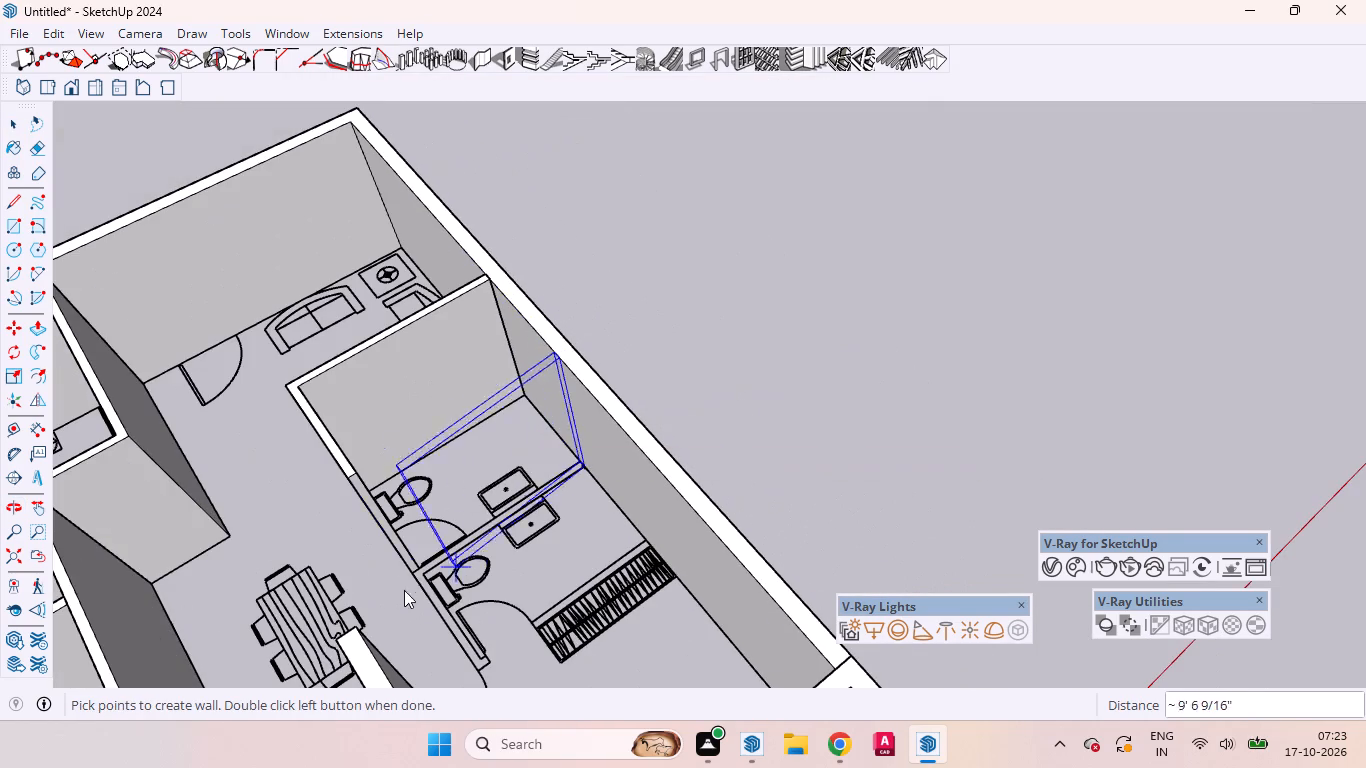
scroll(405, 599, up, 5)
scroll(405, 599, down, 2)
scroll(405, 599, up, 4)
scroll(405, 598, down, 1)
scroll(425, 580, up, 11)
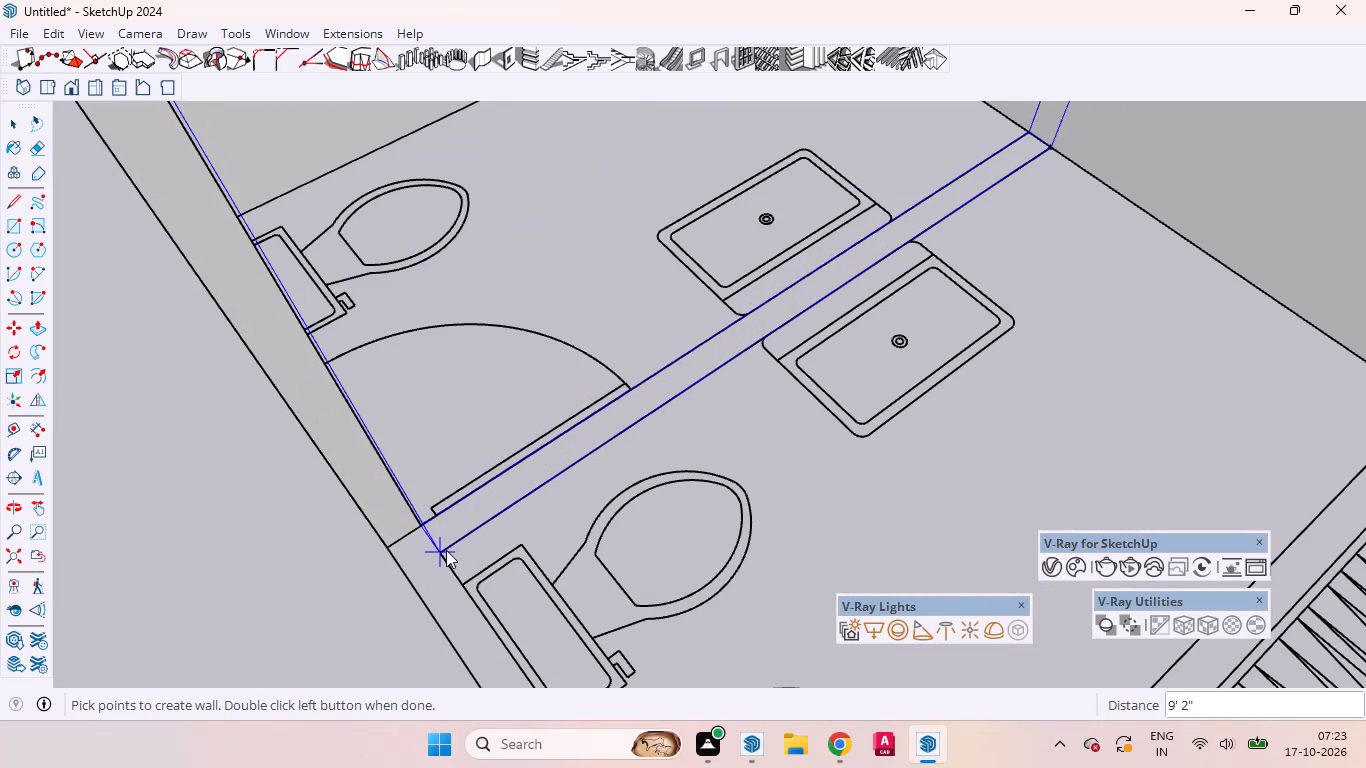
click(443, 551)
scroll(466, 545, down, 11)
scroll(442, 503, up, 2)
scroll(442, 503, down, 8)
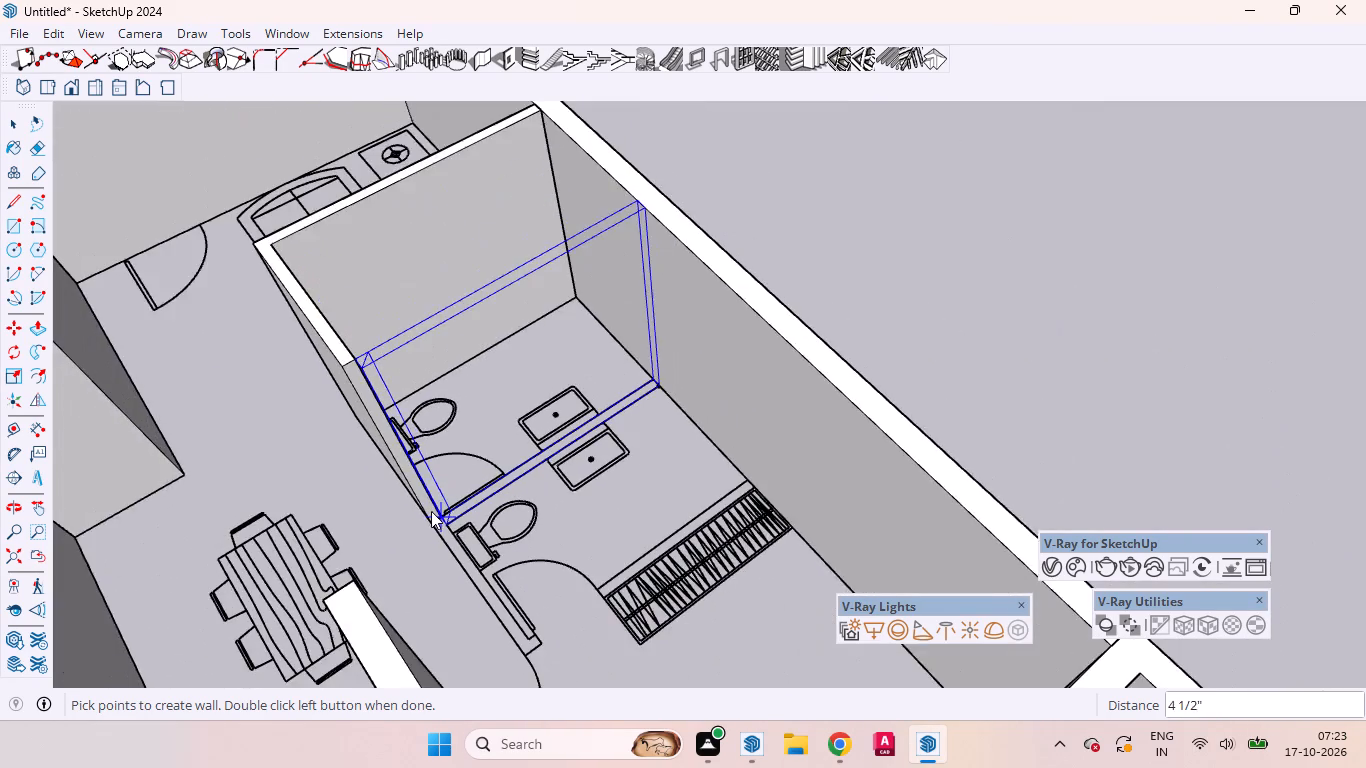
scroll(431, 511, down, 4)
scroll(431, 511, up, 1)
scroll(430, 511, down, 1)
scroll(430, 511, up, 3)
scroll(469, 611, up, 9)
scroll(532, 653, down, 7)
scroll(532, 653, up, 1)
scroll(532, 653, down, 2)
scroll(532, 653, up, 1)
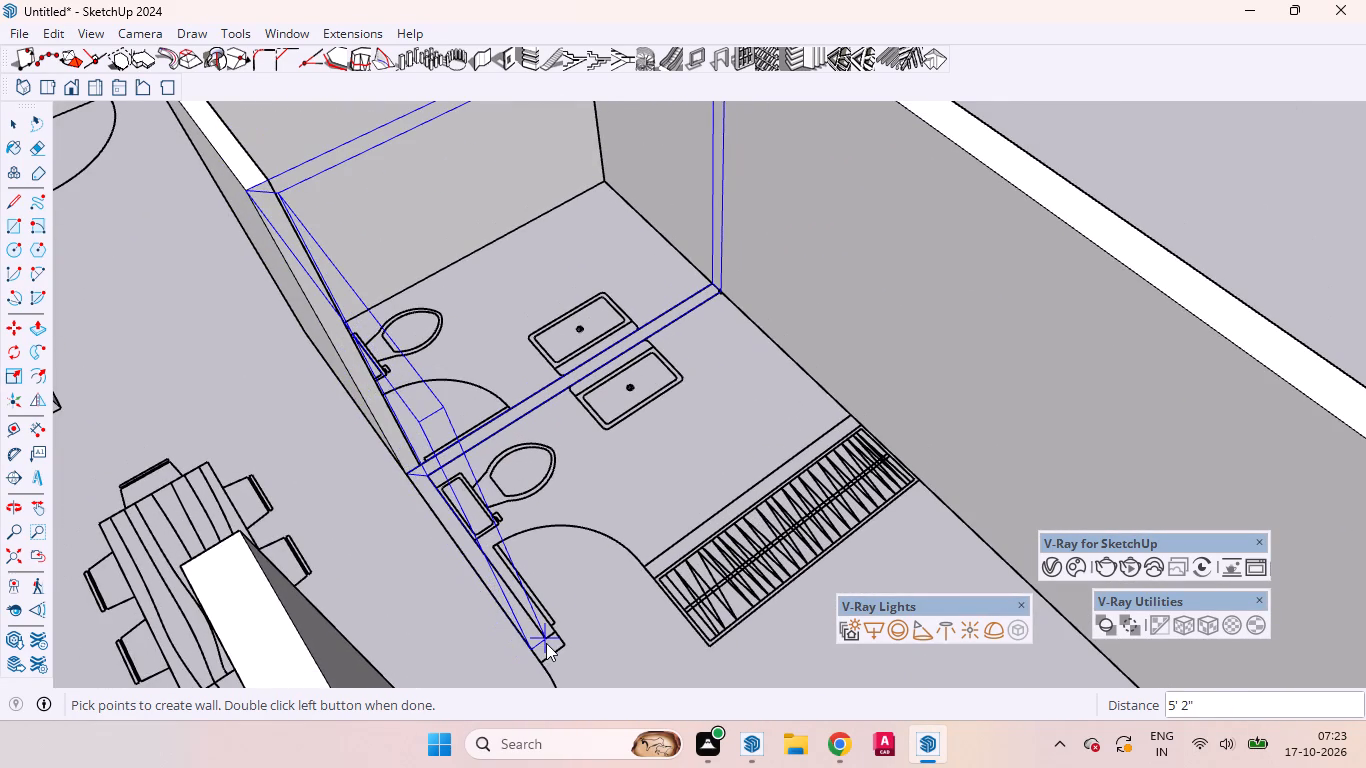
click(546, 641)
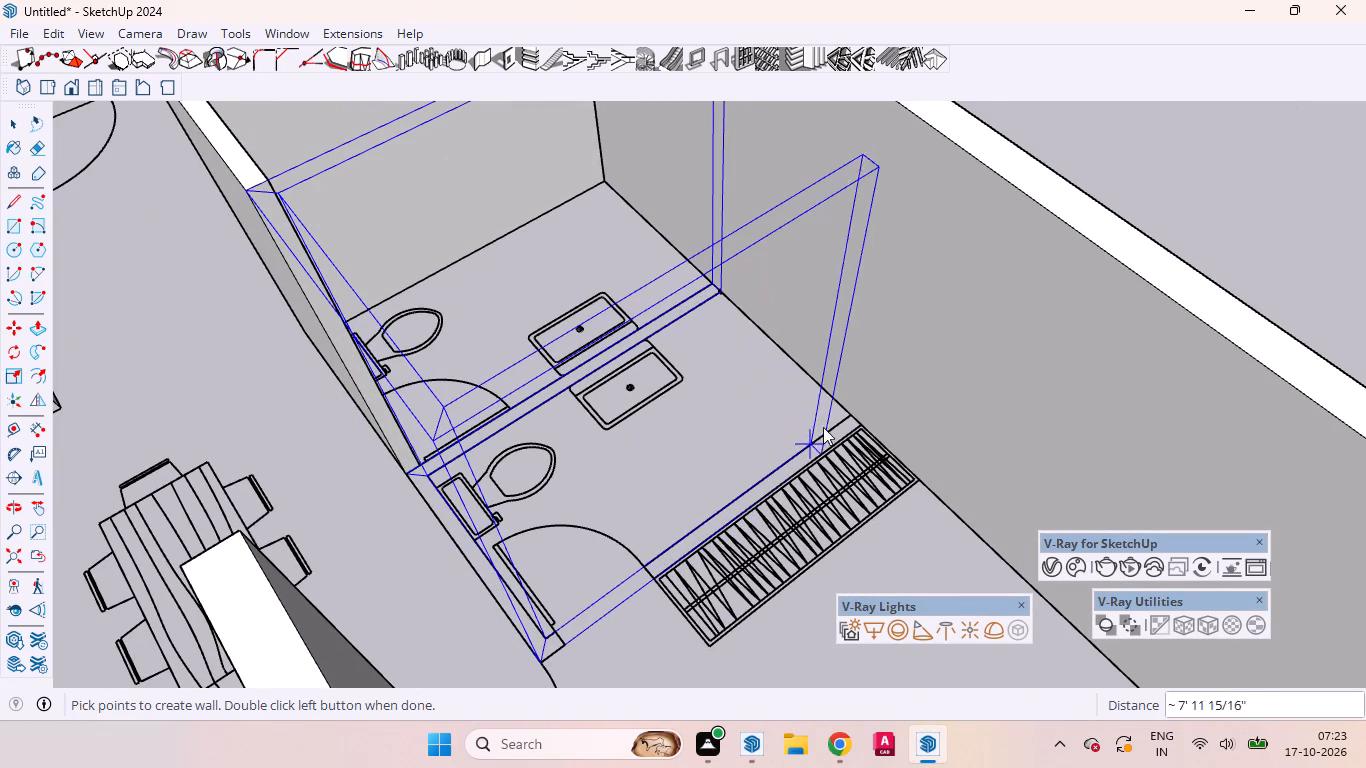
double_click(847, 411)
Examine the outer and partition walls from above, checking the rooms around the dining area against the plan.
scroll(675, 483, down, 1)
scroll(675, 483, up, 3)
scroll(675, 483, down, 3)
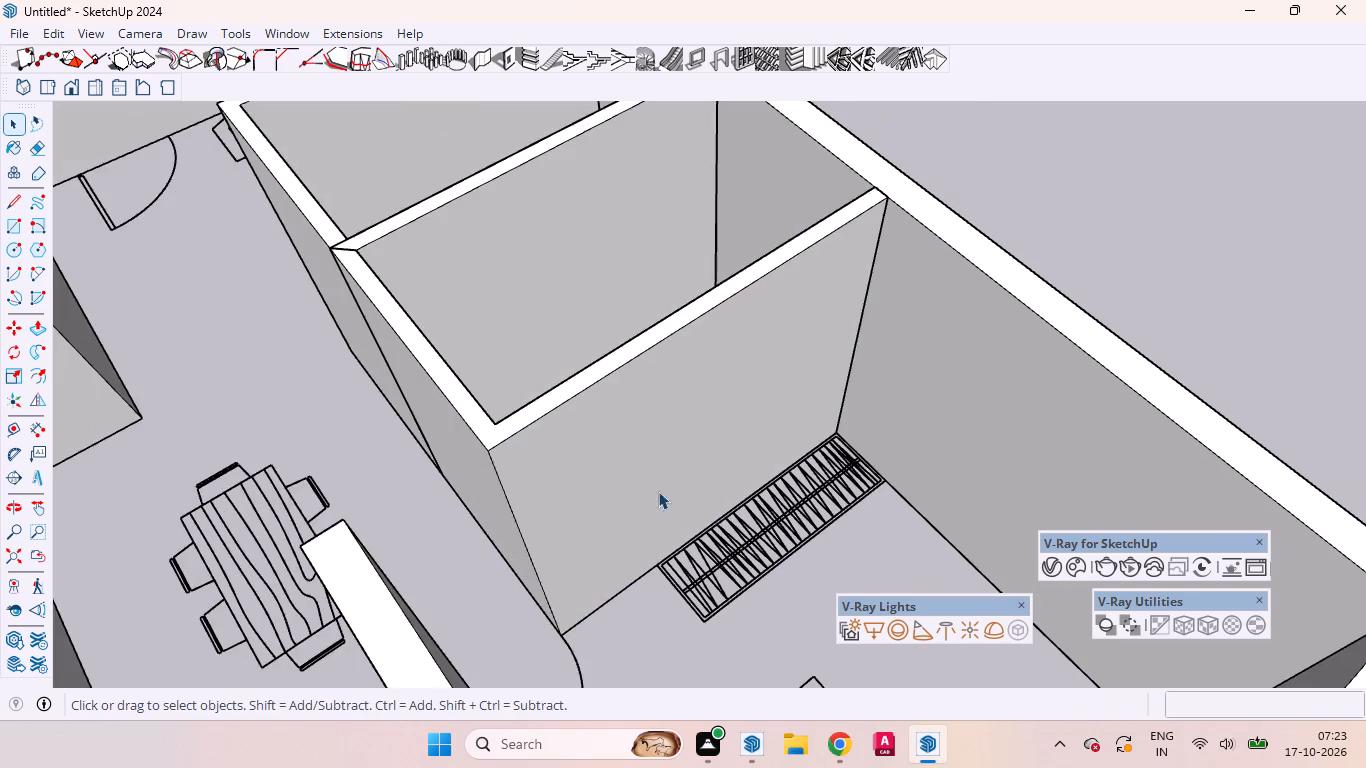
scroll(658, 491, down, 5)
scroll(636, 485, up, 5)
scroll(635, 485, down, 14)
middle_drag(650, 517, 422, 491)
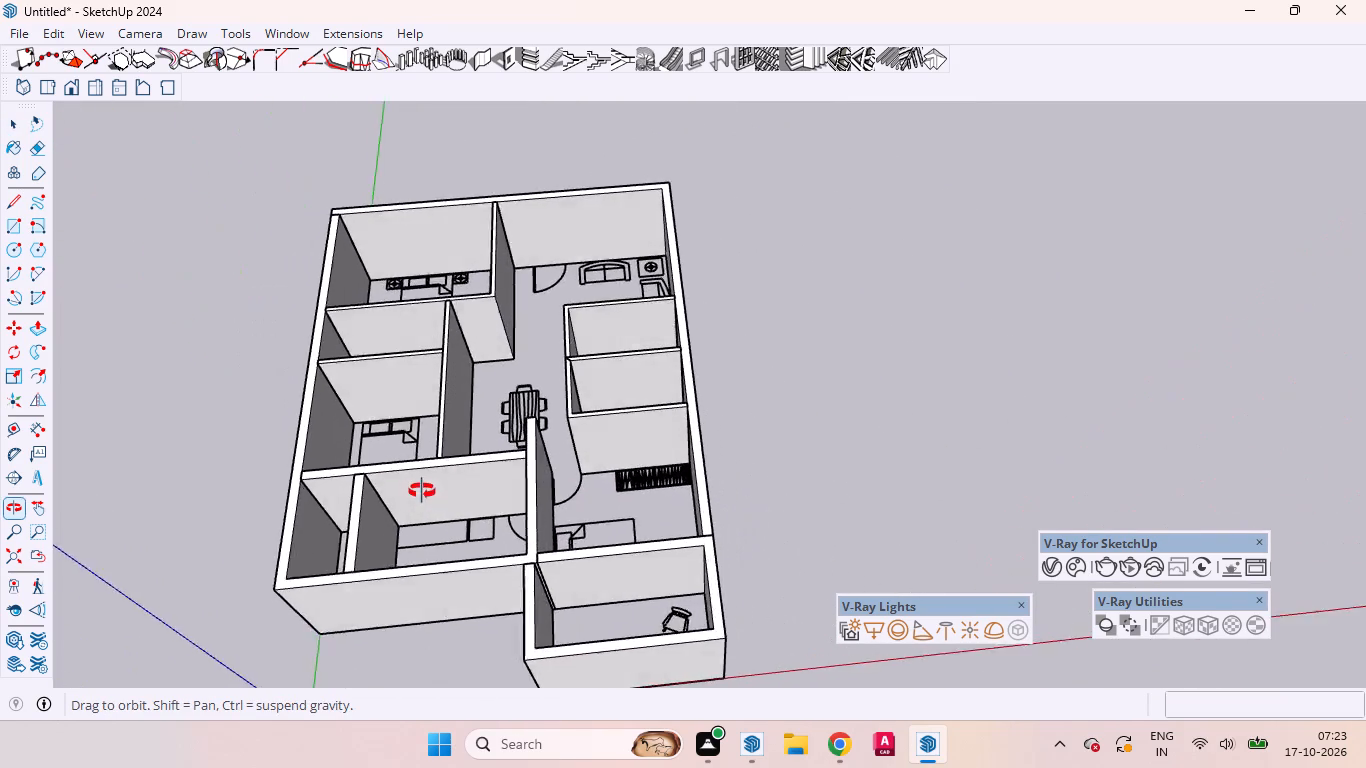
middle_drag(422, 491, 422, 473)
scroll(725, 455, down, 3)
scroll(735, 457, up, 2)
scroll(736, 457, down, 2)
scroll(741, 463, up, 1)
scroll(611, 438, down, 1)
scroll(611, 438, up, 6)
scroll(610, 437, down, 3)
scroll(610, 437, up, 8)
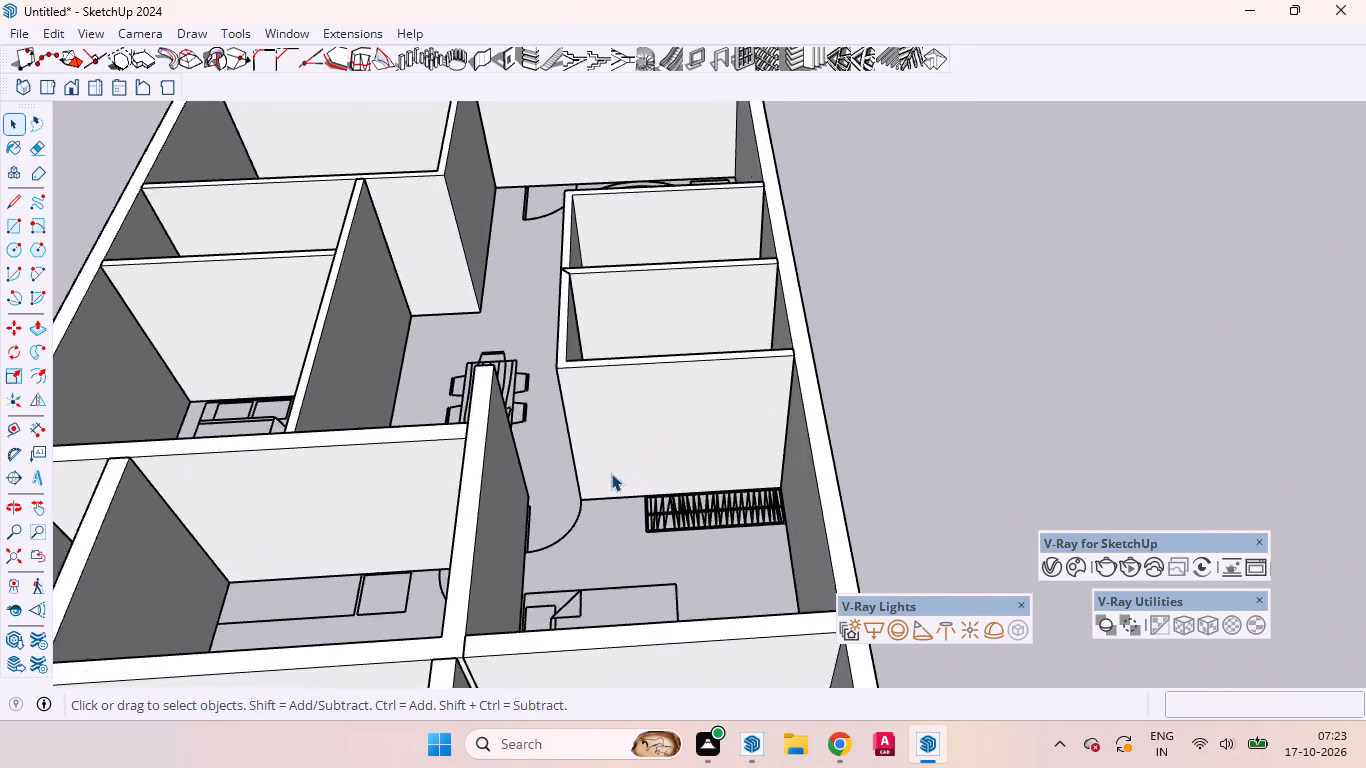
scroll(611, 473, up, 5)
scroll(607, 512, down, 3)
scroll(607, 512, up, 1)
scroll(607, 512, down, 2)
scroll(605, 496, up, 1)
scroll(605, 496, down, 1)
scroll(605, 496, up, 1)
scroll(605, 496, down, 20)
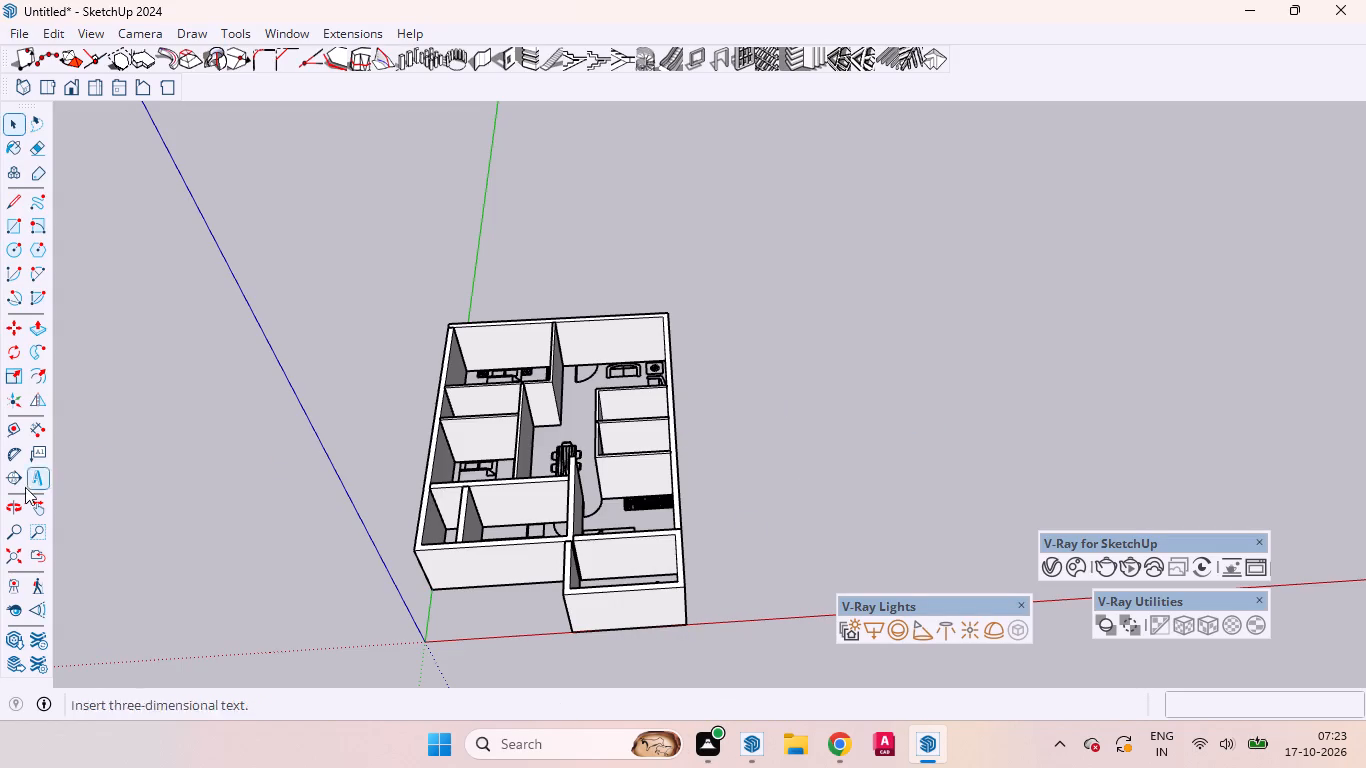
Create a new empty group with nothing selected, working from the underside of the model.
click(3, 514)
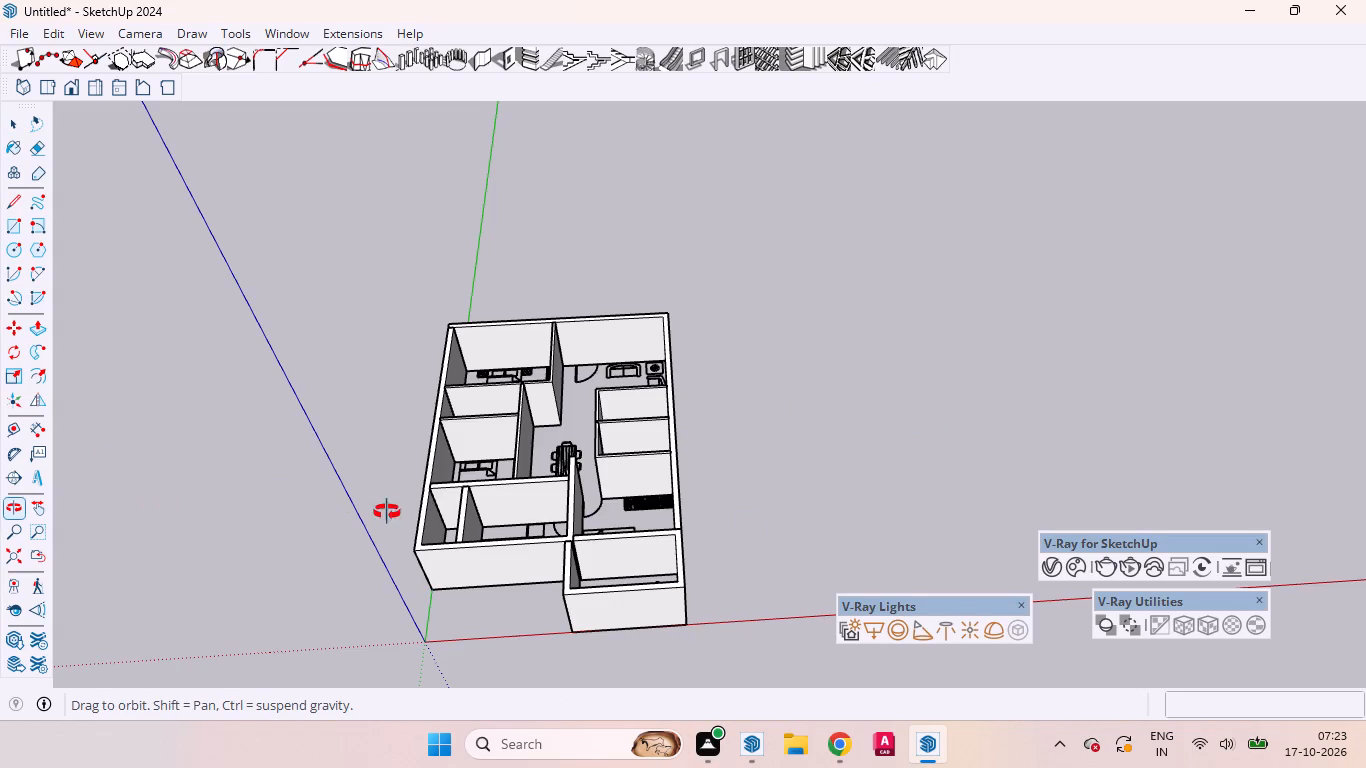
drag(375, 548, 392, 423)
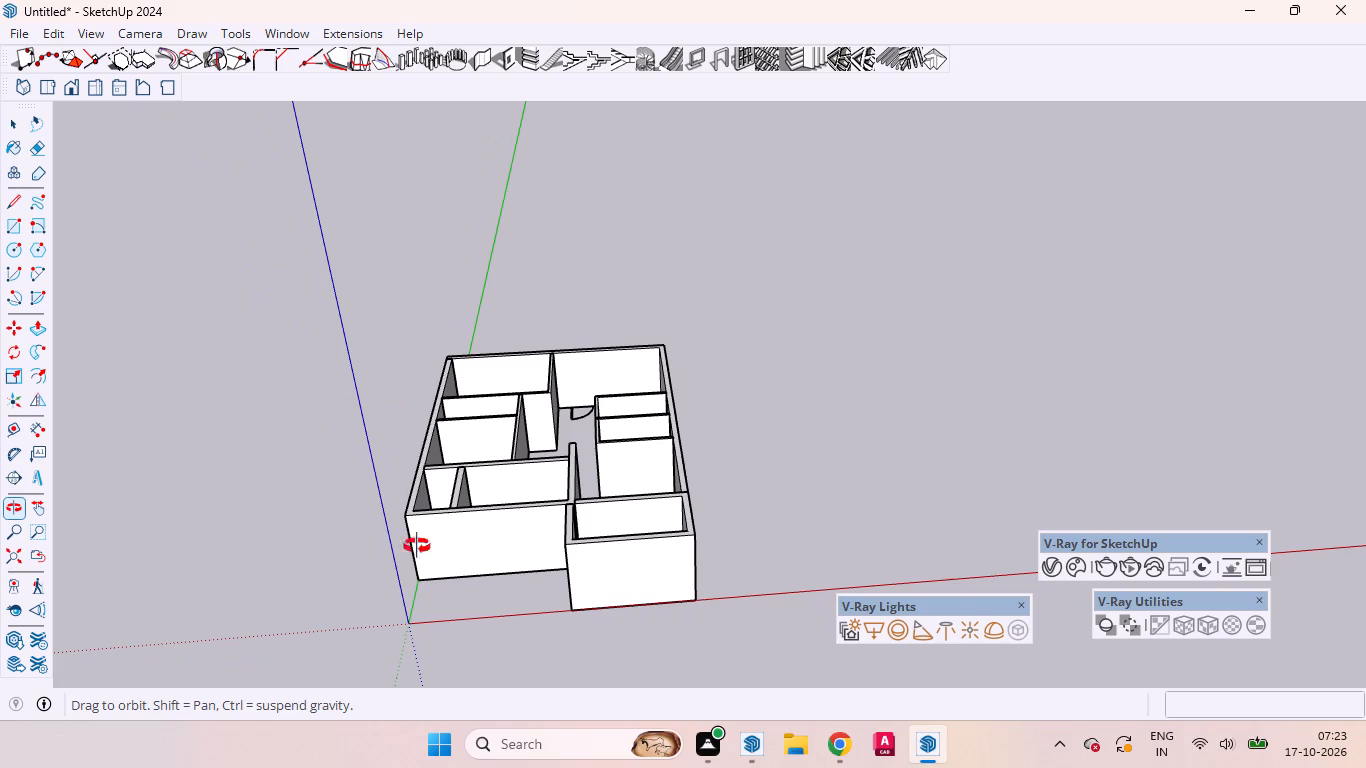
drag(436, 596, 439, 476)
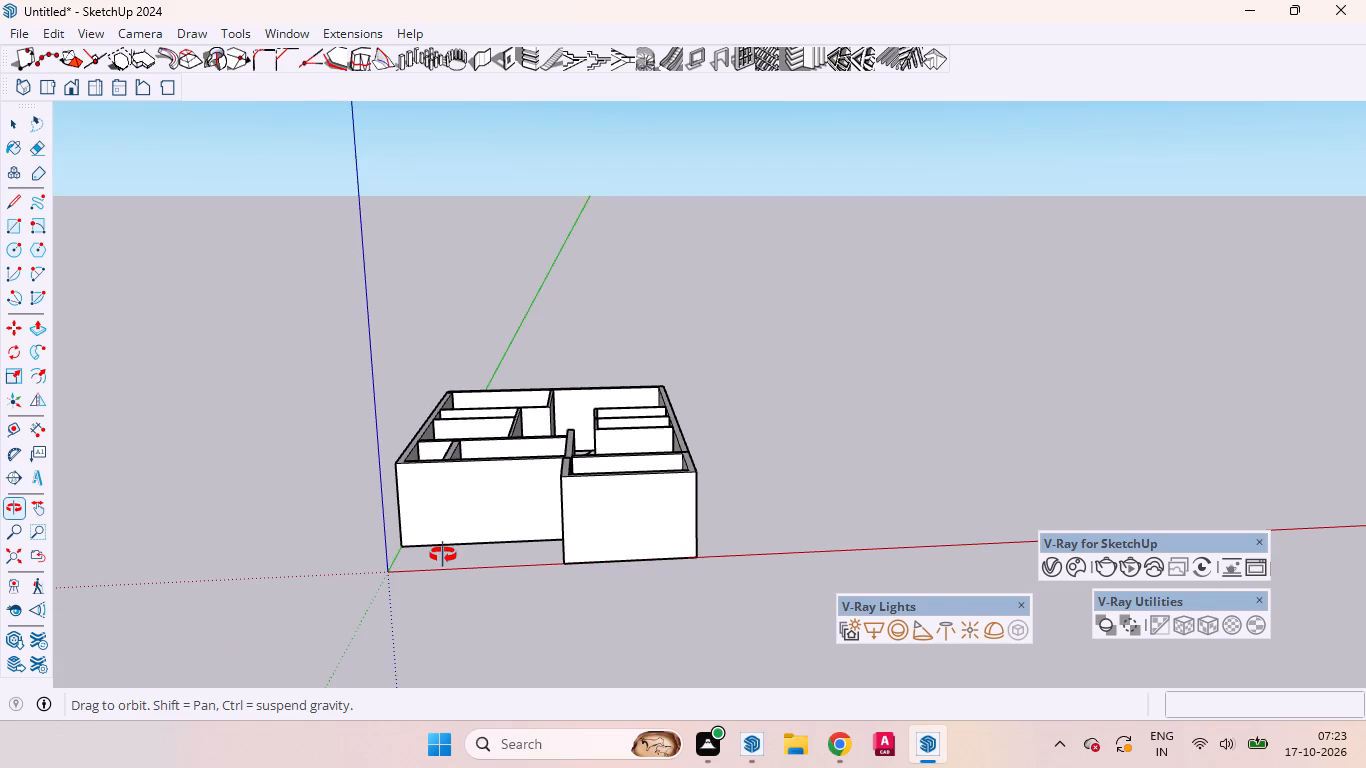
drag(443, 555, 457, 420)
drag(457, 523, 459, 474)
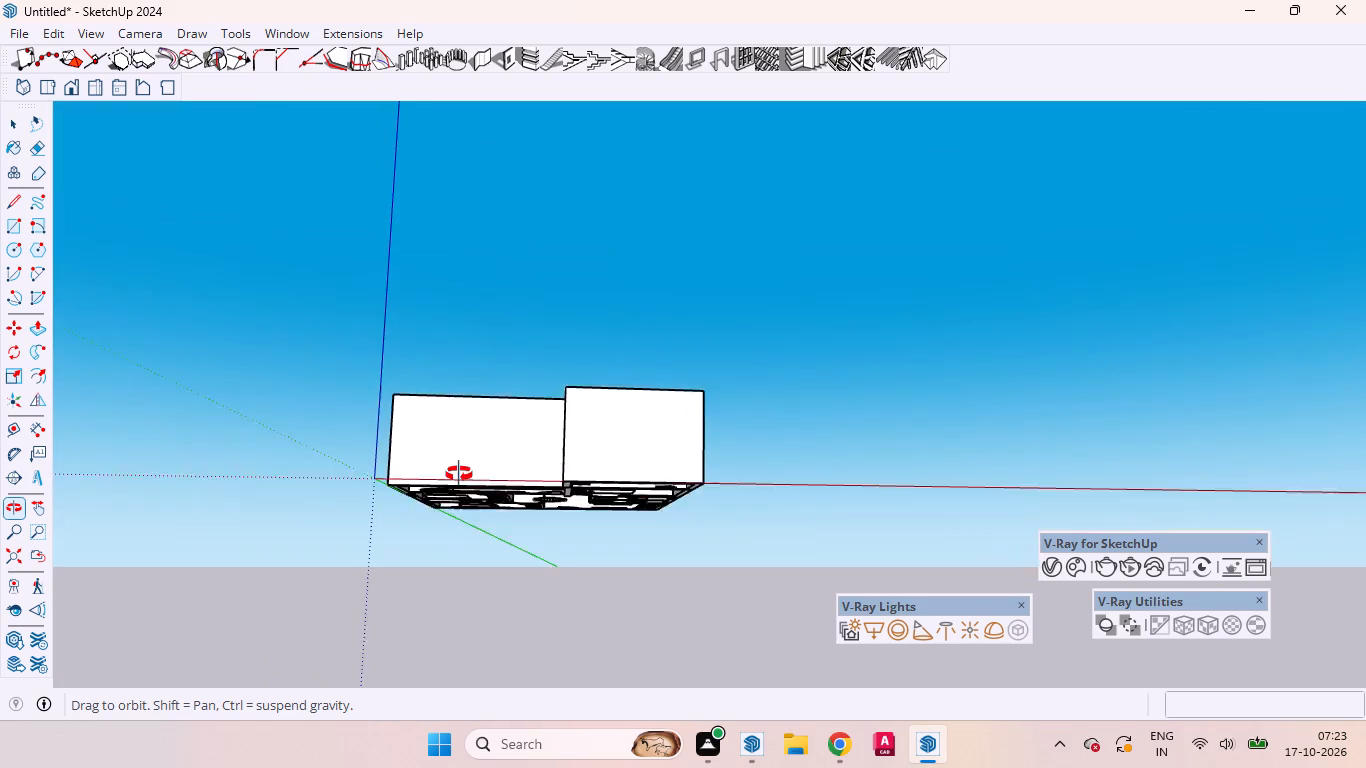
drag(459, 474, 465, 412)
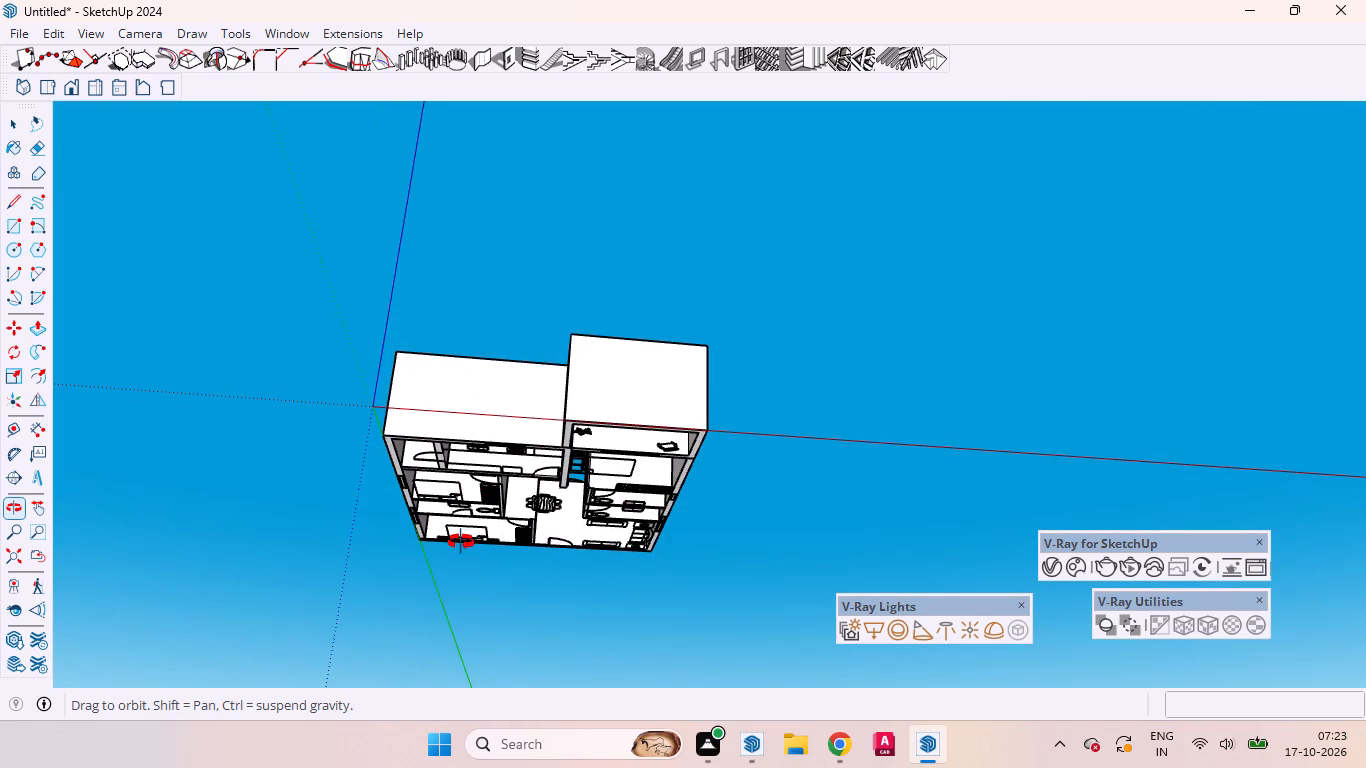
drag(461, 542, 473, 433)
drag(473, 416, 478, 371)
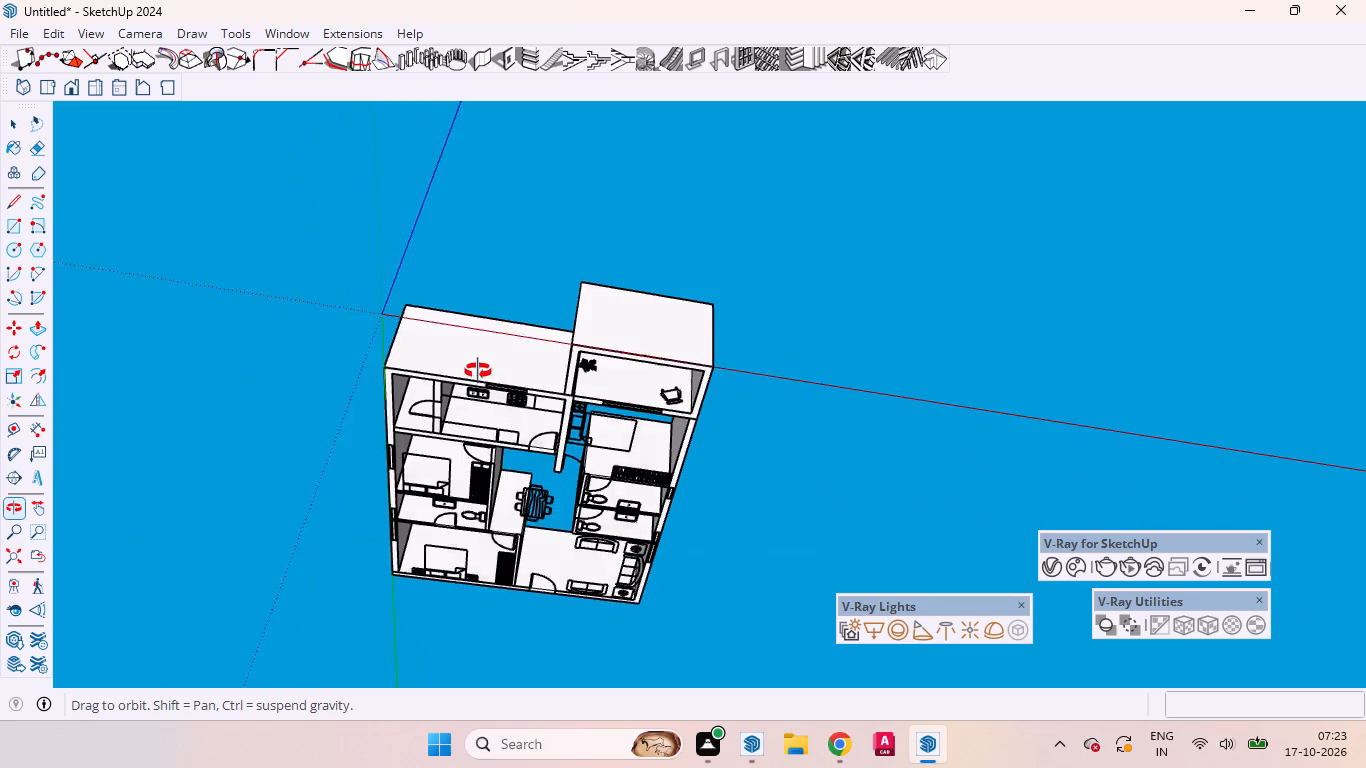
drag(478, 371, 484, 332)
drag(482, 437, 504, 314)
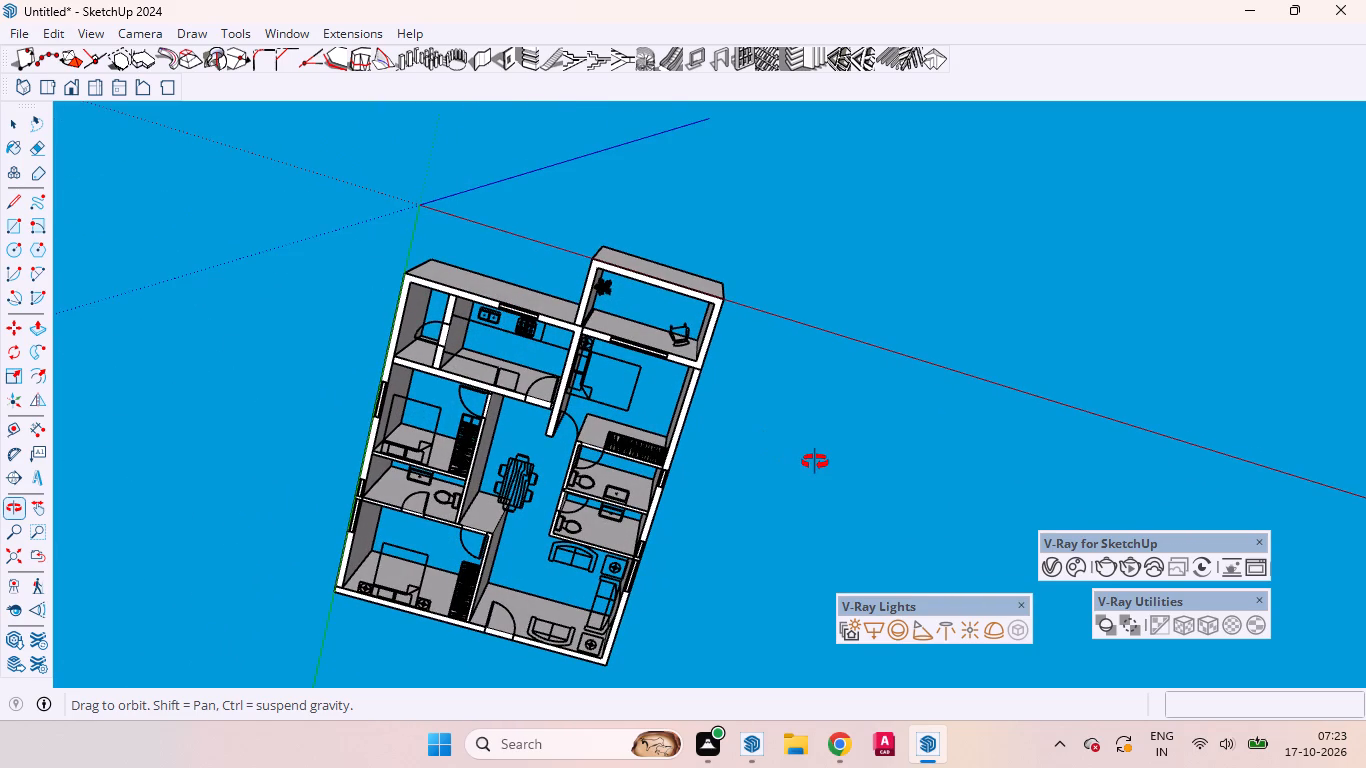
key(space)
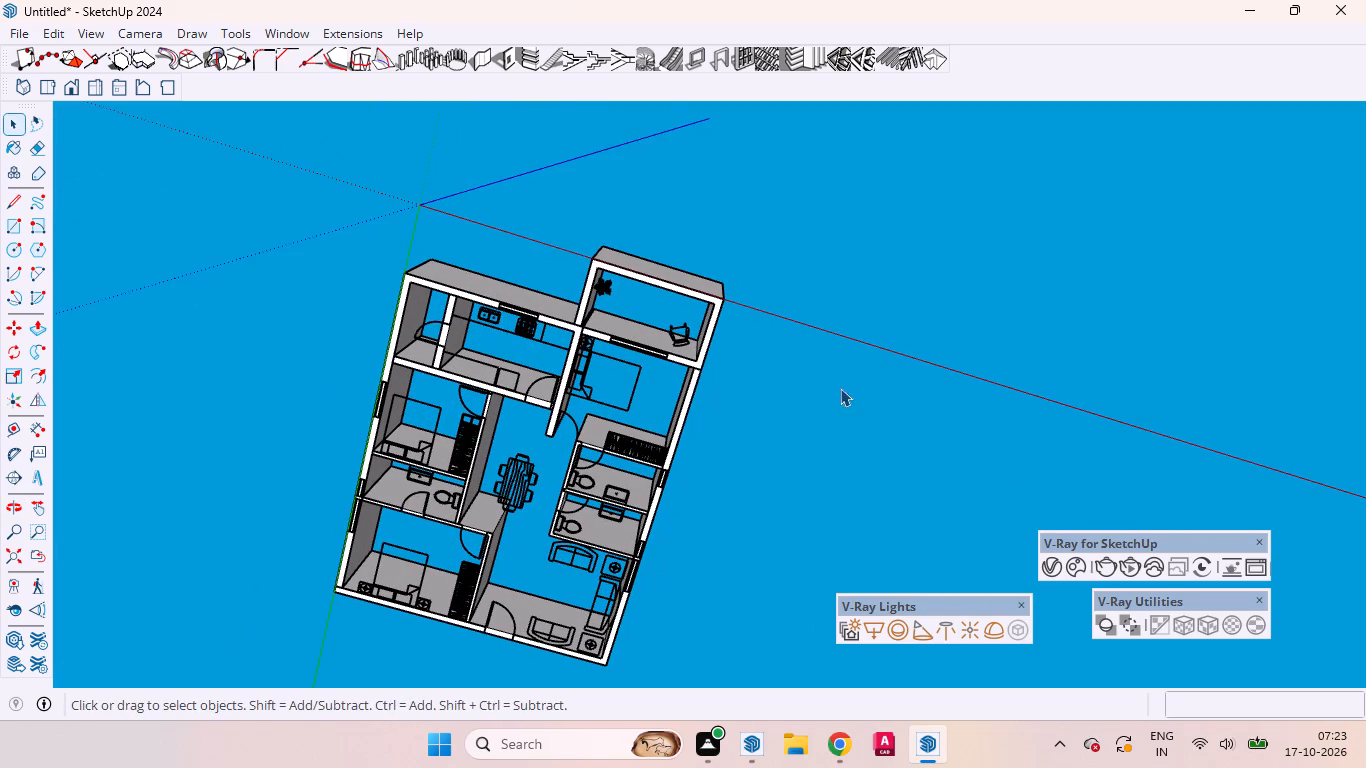
right_click(843, 417)
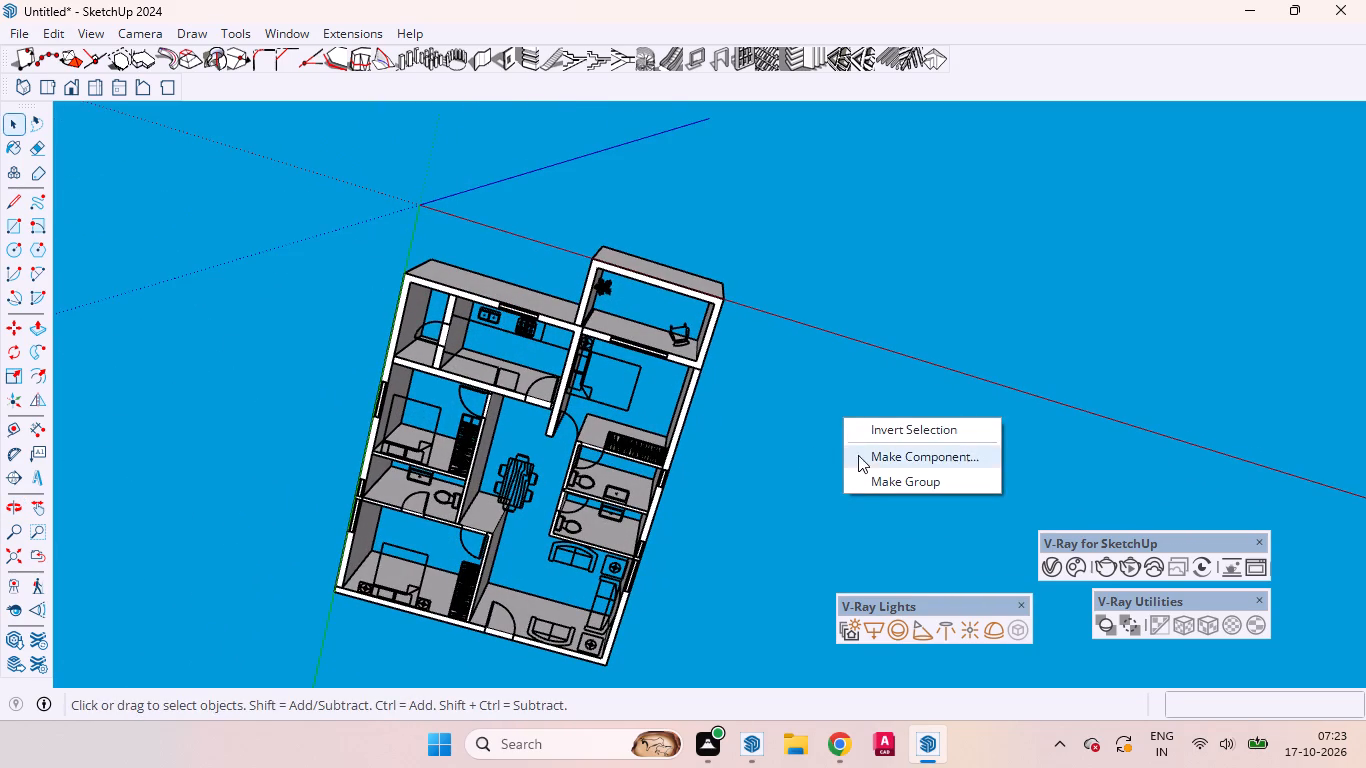
click(864, 485)
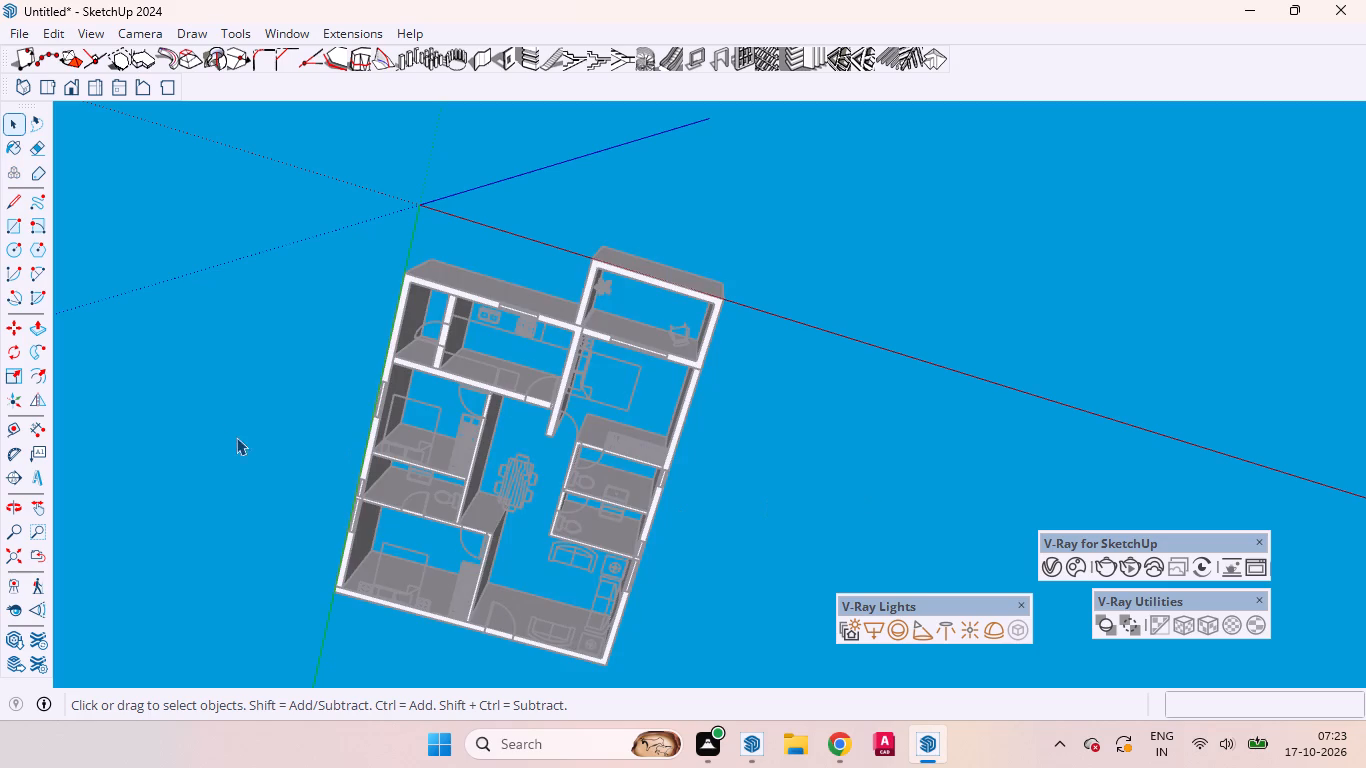
Inside the group, draw a 44' 3" by 31' 3 1/2" floor rectangle from the far bedroom's outer corner to the balcony's outer corner.
click(15, 237)
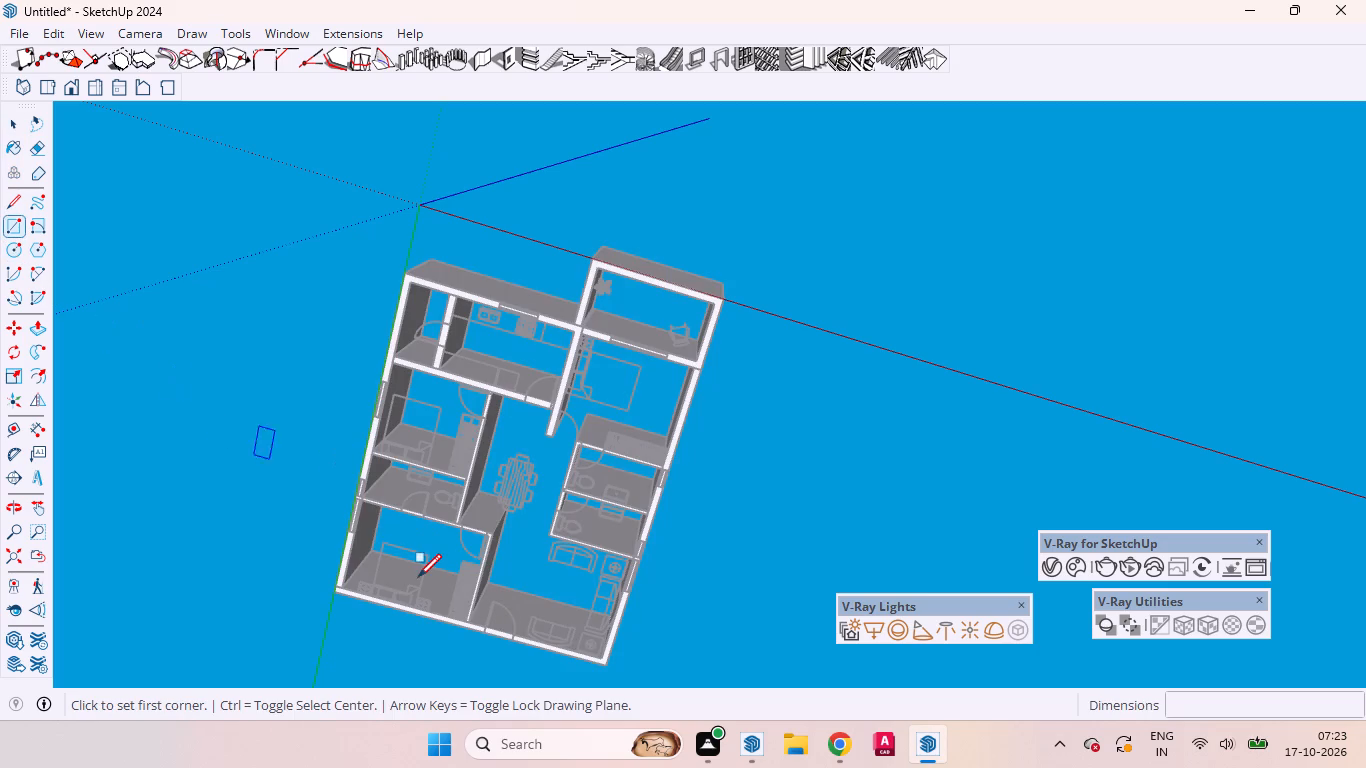
click(339, 596)
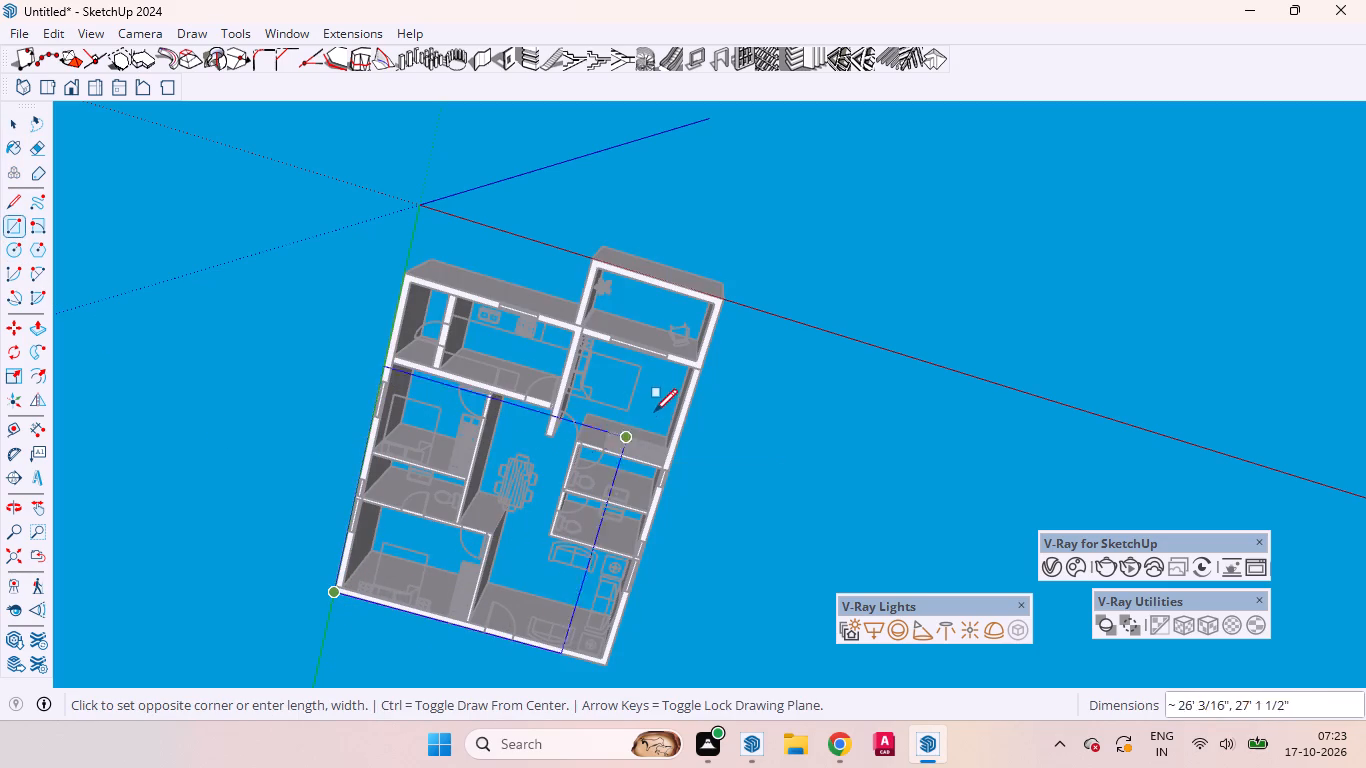
click(721, 308)
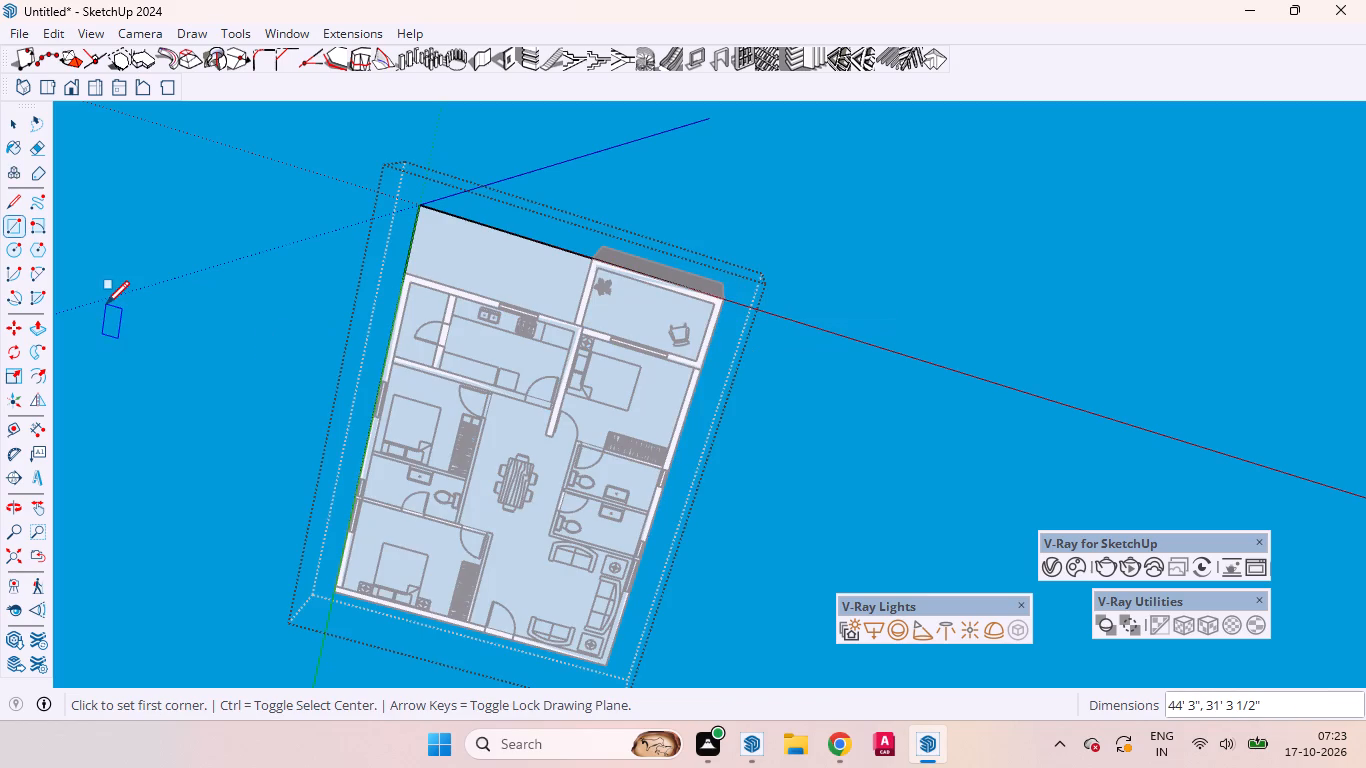
Push/Pull the floor rectangle 6" downward into a slab, close its group and return to the top view.
drag(29, 331, 555, 401)
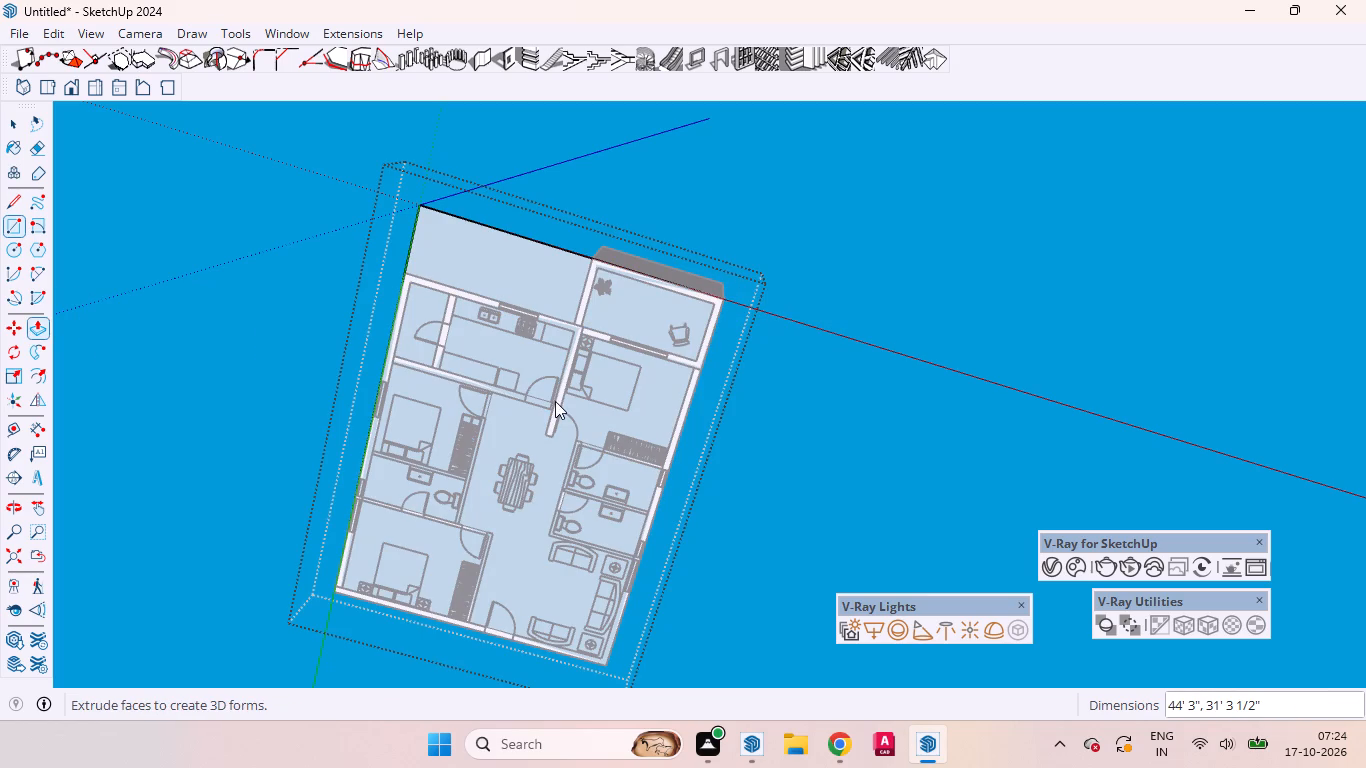
drag(555, 401, 102, 347)
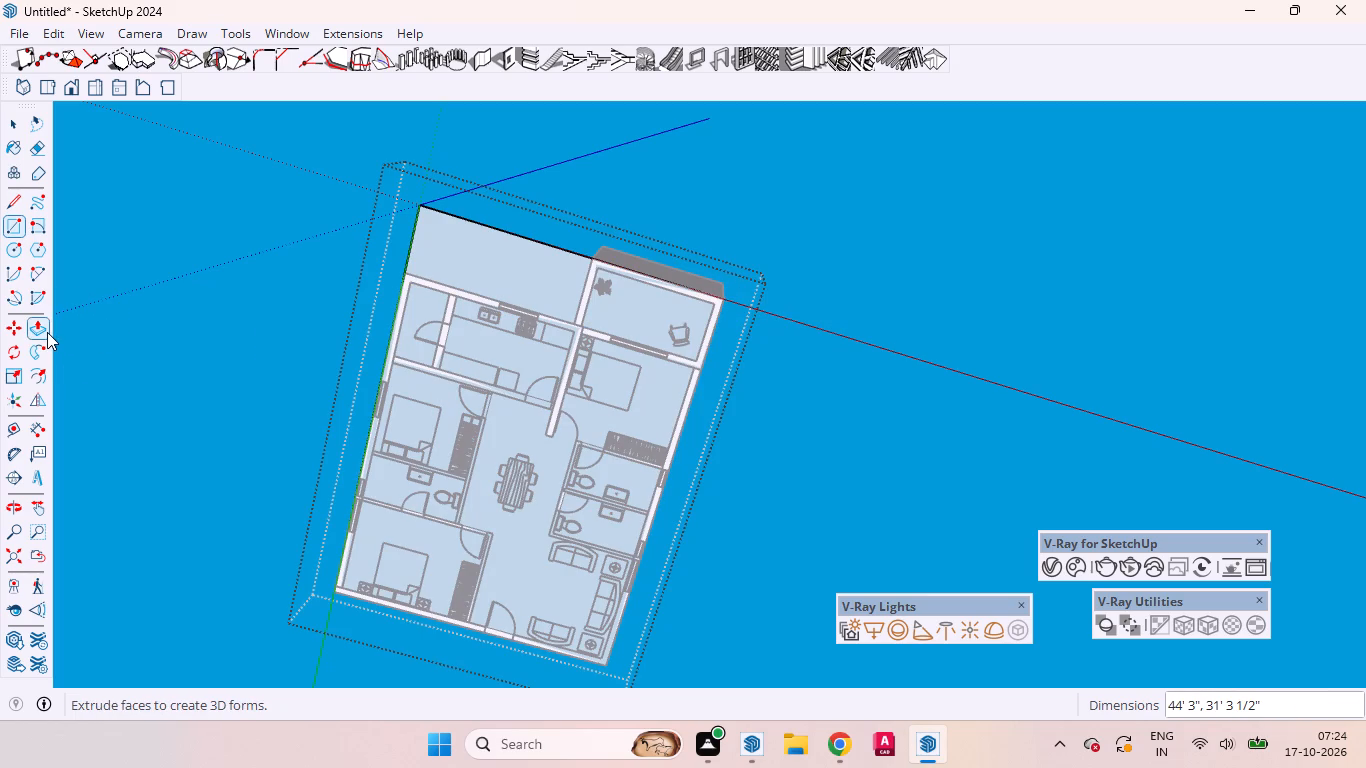
click(47, 332)
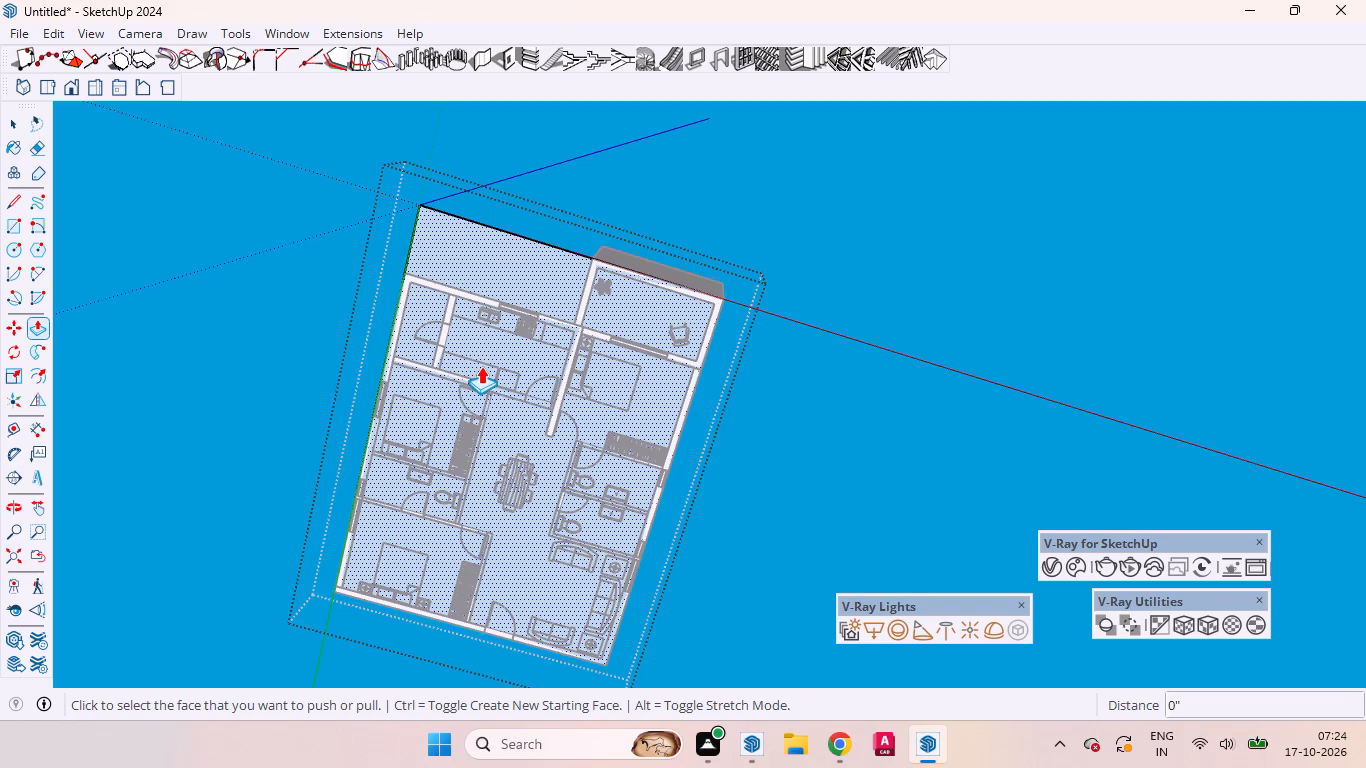
click(481, 366)
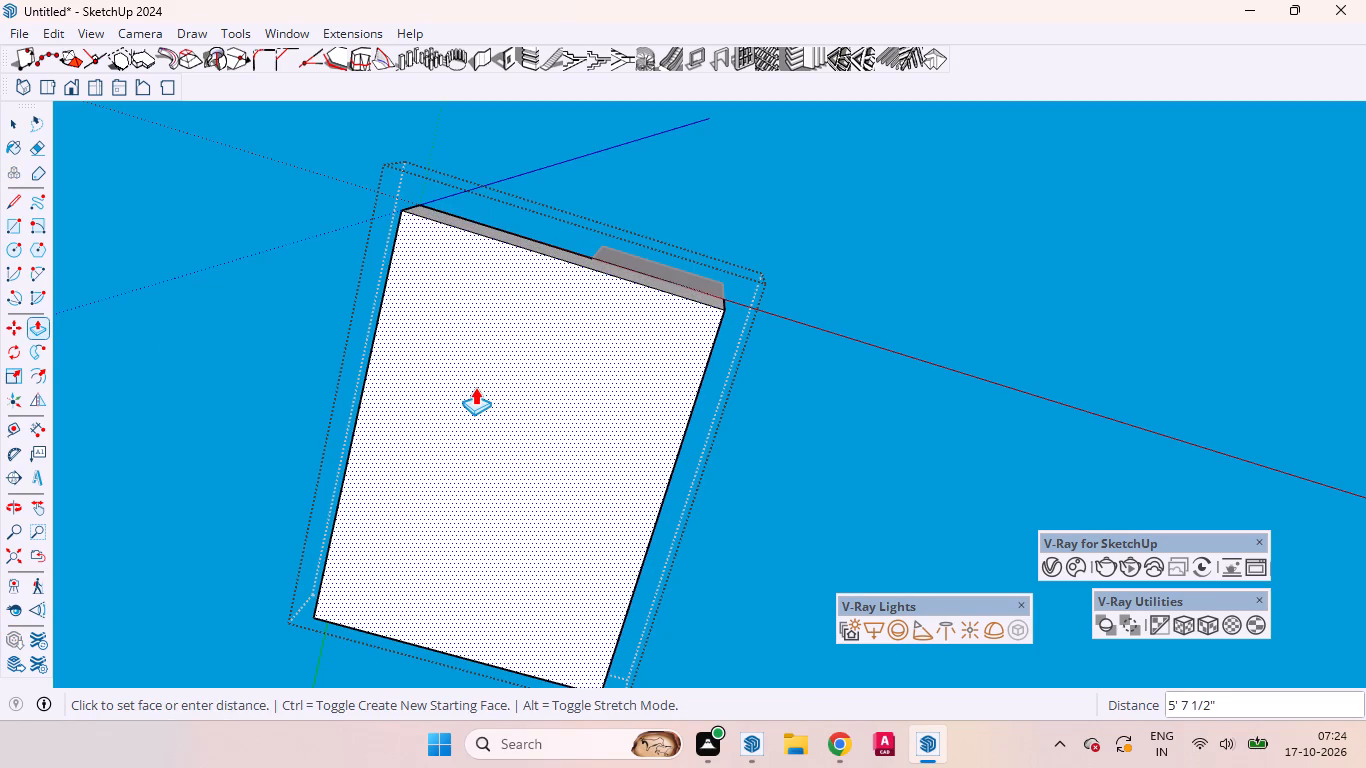
key(6)
key(Return)
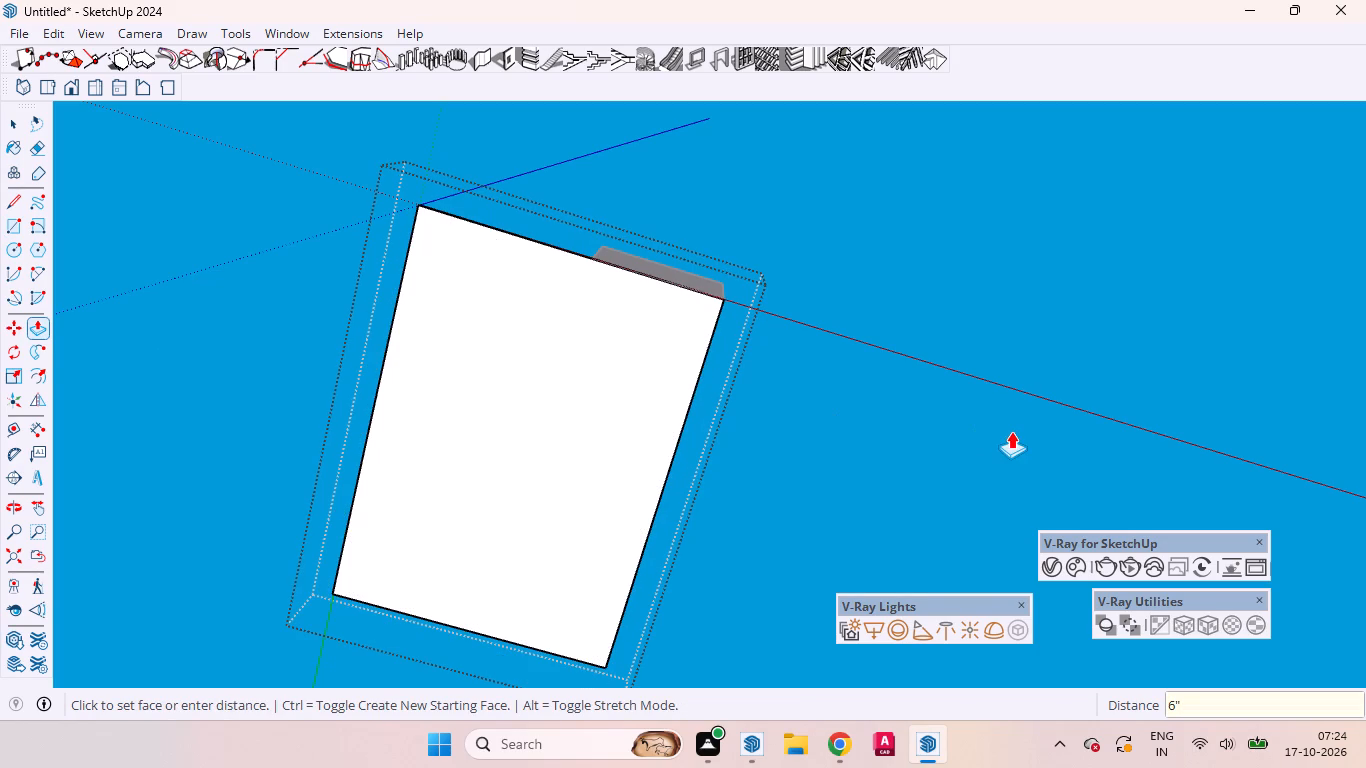
key(space)
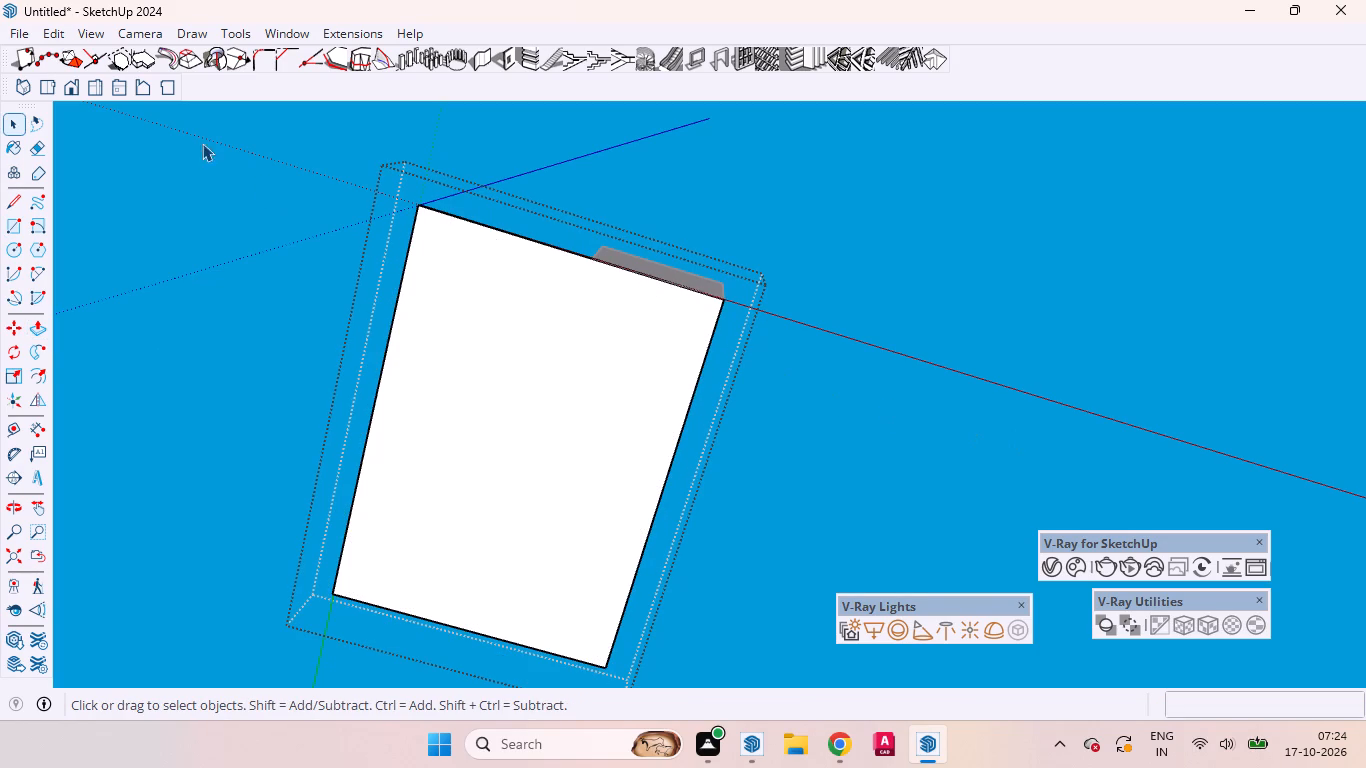
click(52, 83)
click(490, 304)
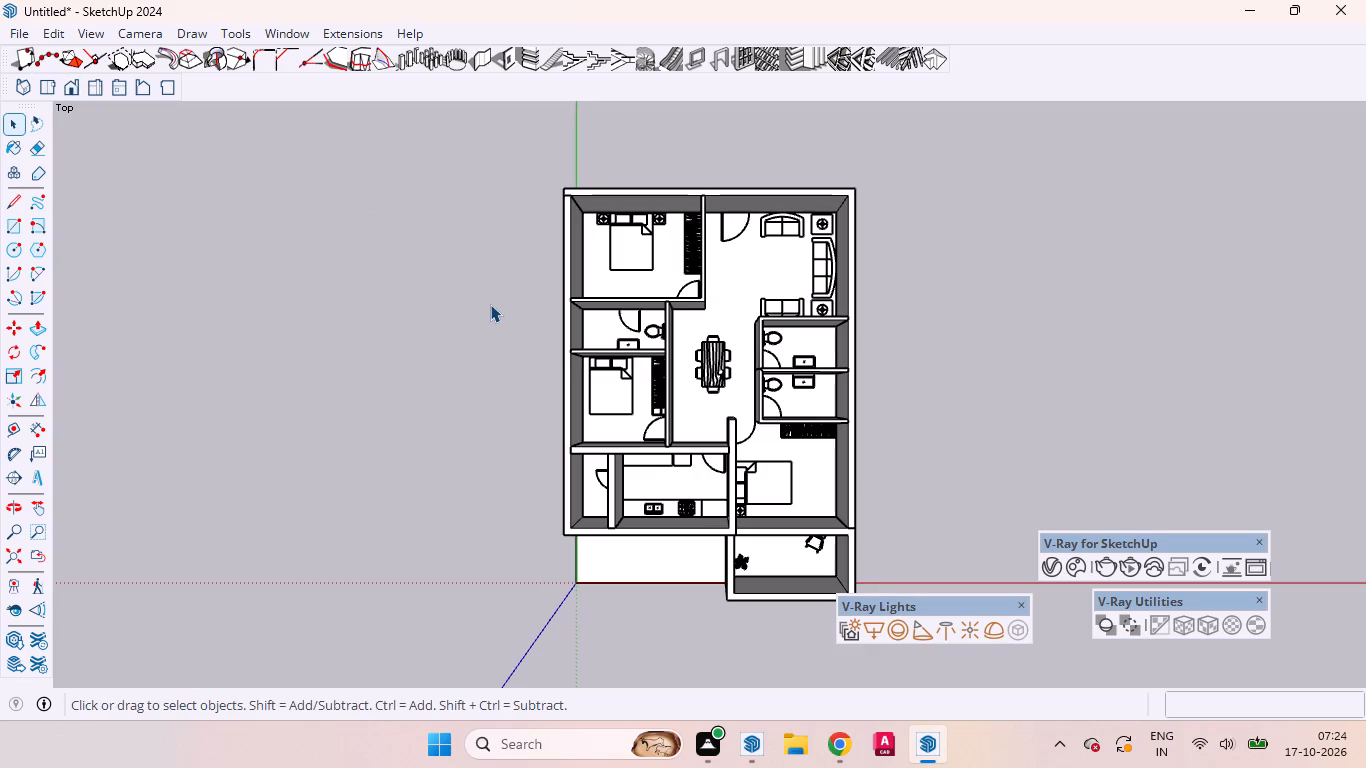
Examine the walls around the bathrooms, dining area and adjoining bedroom, comparing them with the floor plan.
ctrl+scroll(719, 425, up, 4)
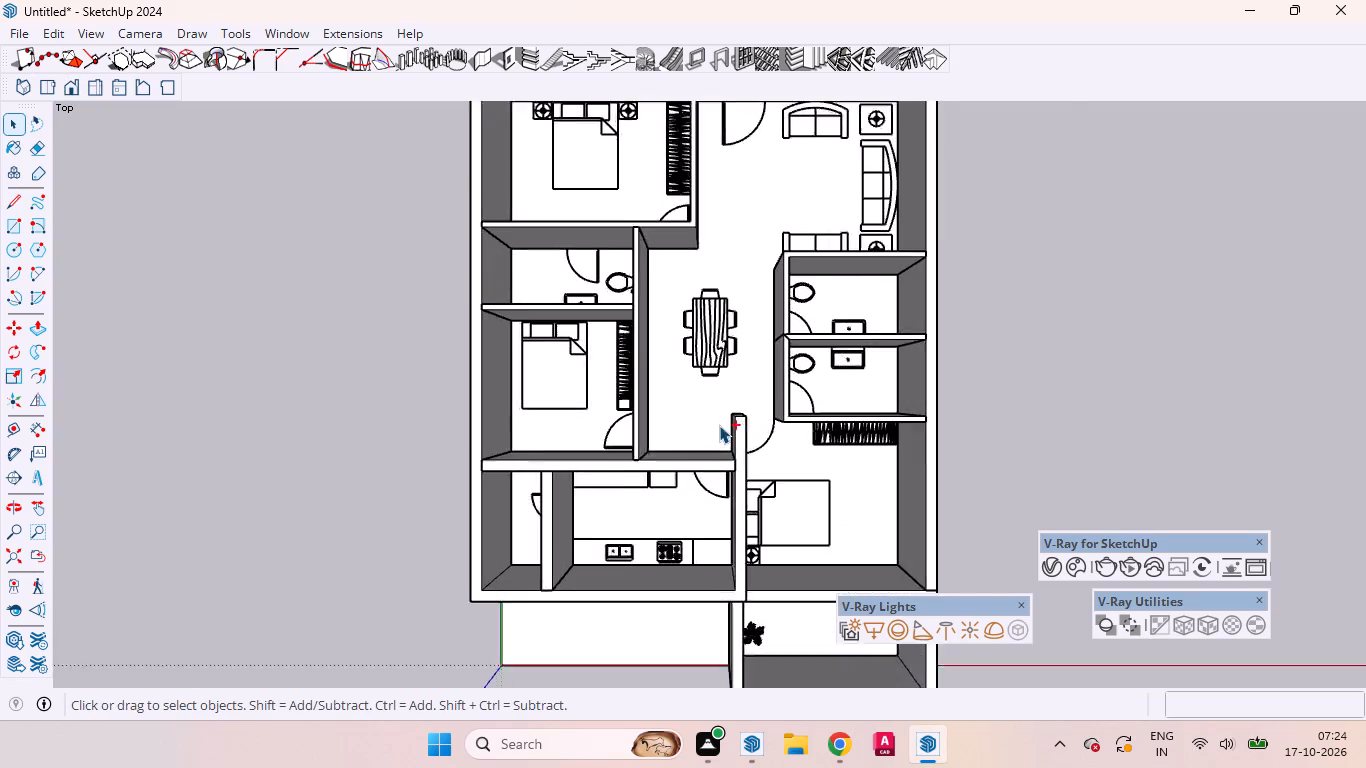
ctrl+scroll(719, 425, up, 4)
ctrl+scroll(719, 425, down, 4)
ctrl+scroll(719, 425, up, 4)
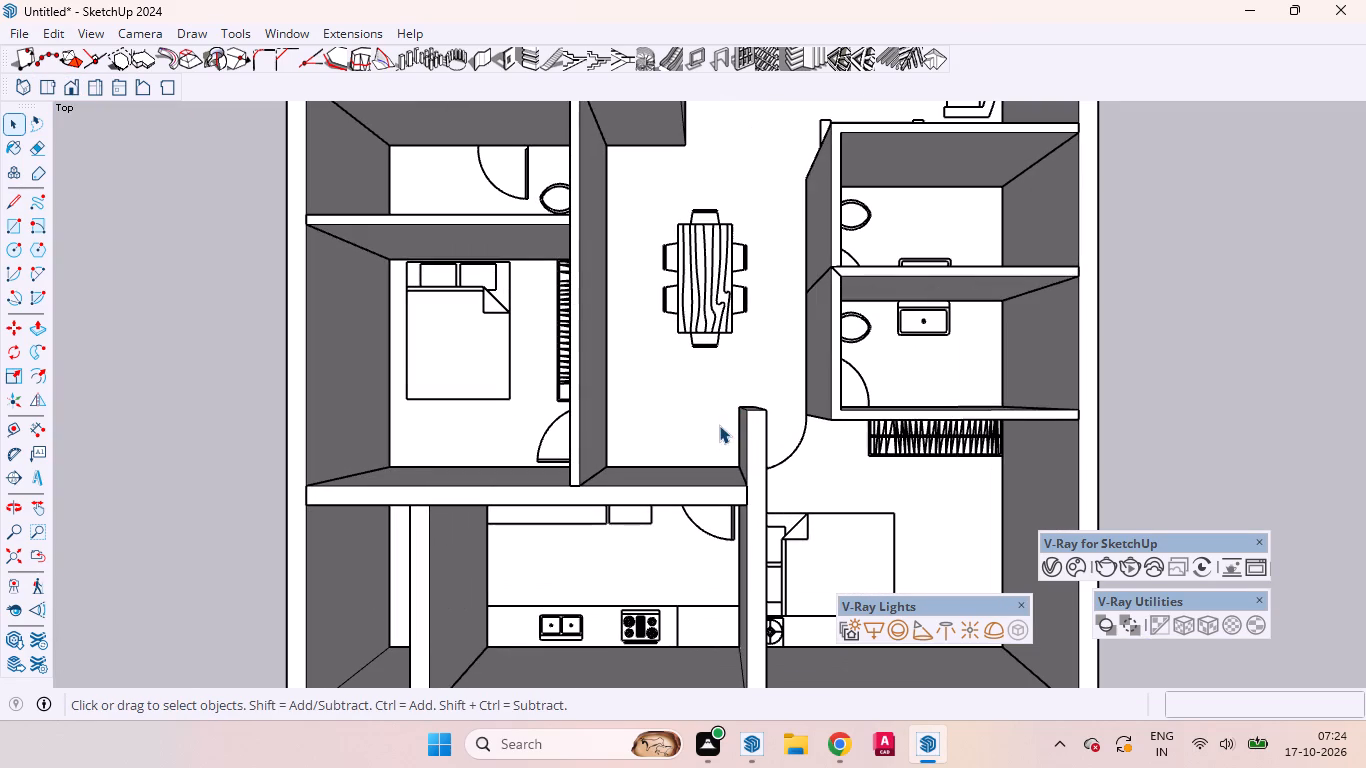
ctrl+scroll(396, 345, down, 4)
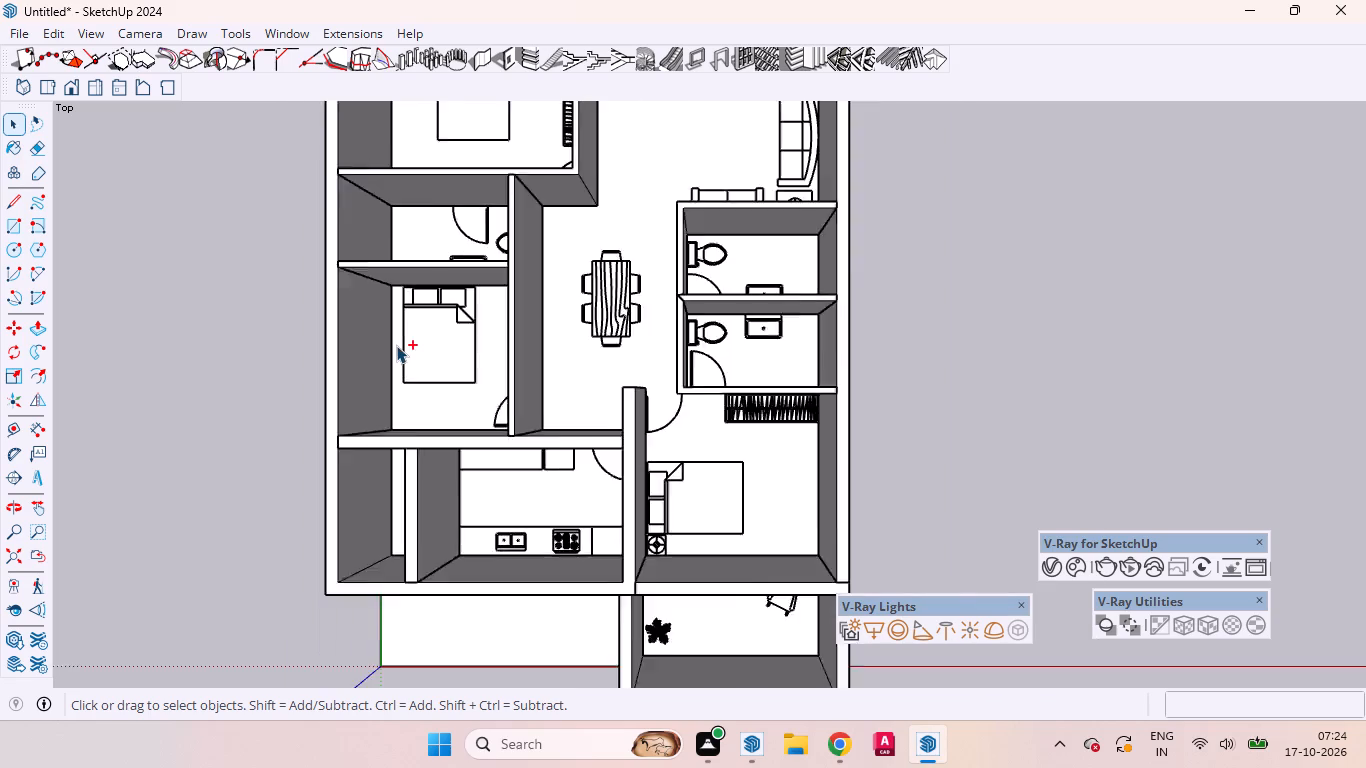
ctrl+scroll(396, 345, down, 3)
ctrl+scroll(570, 370, up, 6)
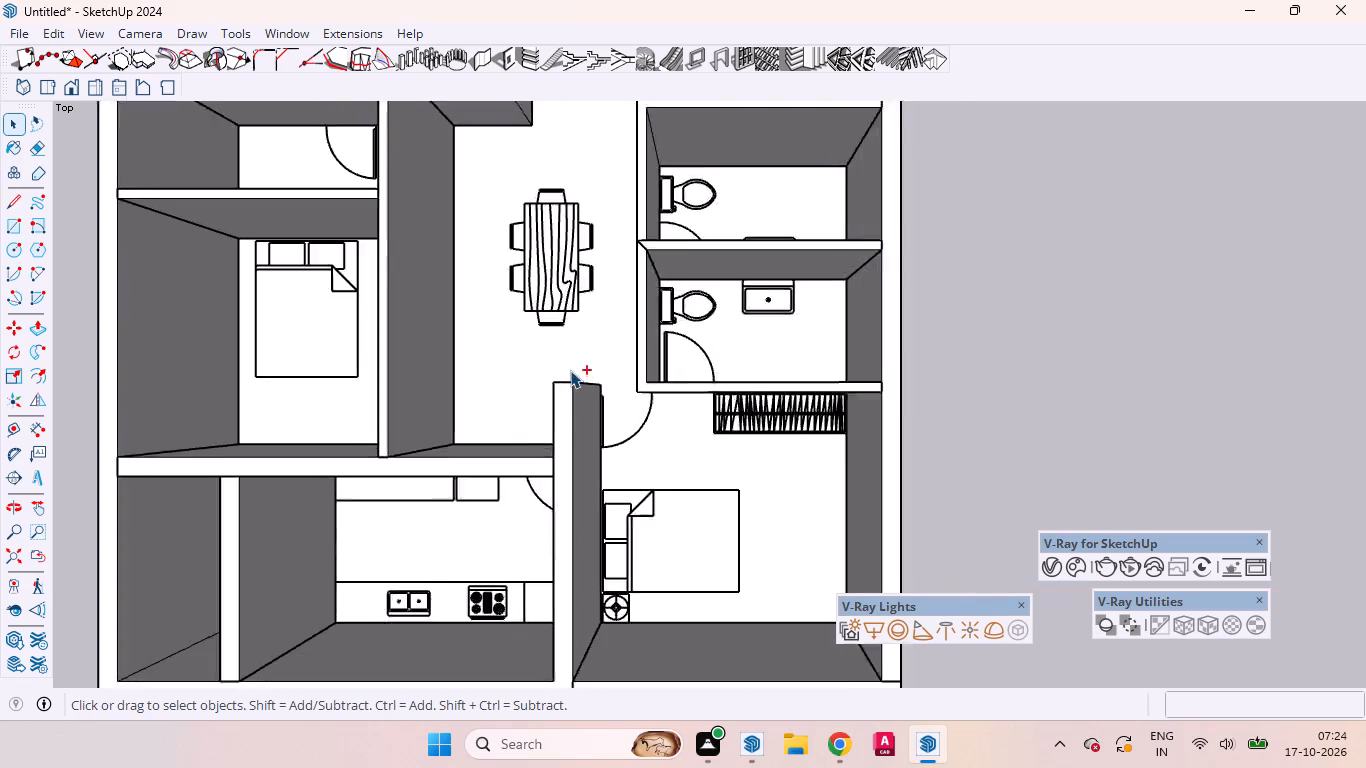
ctrl+scroll(570, 370, up, 4)
ctrl+scroll(754, 407, up, 2)
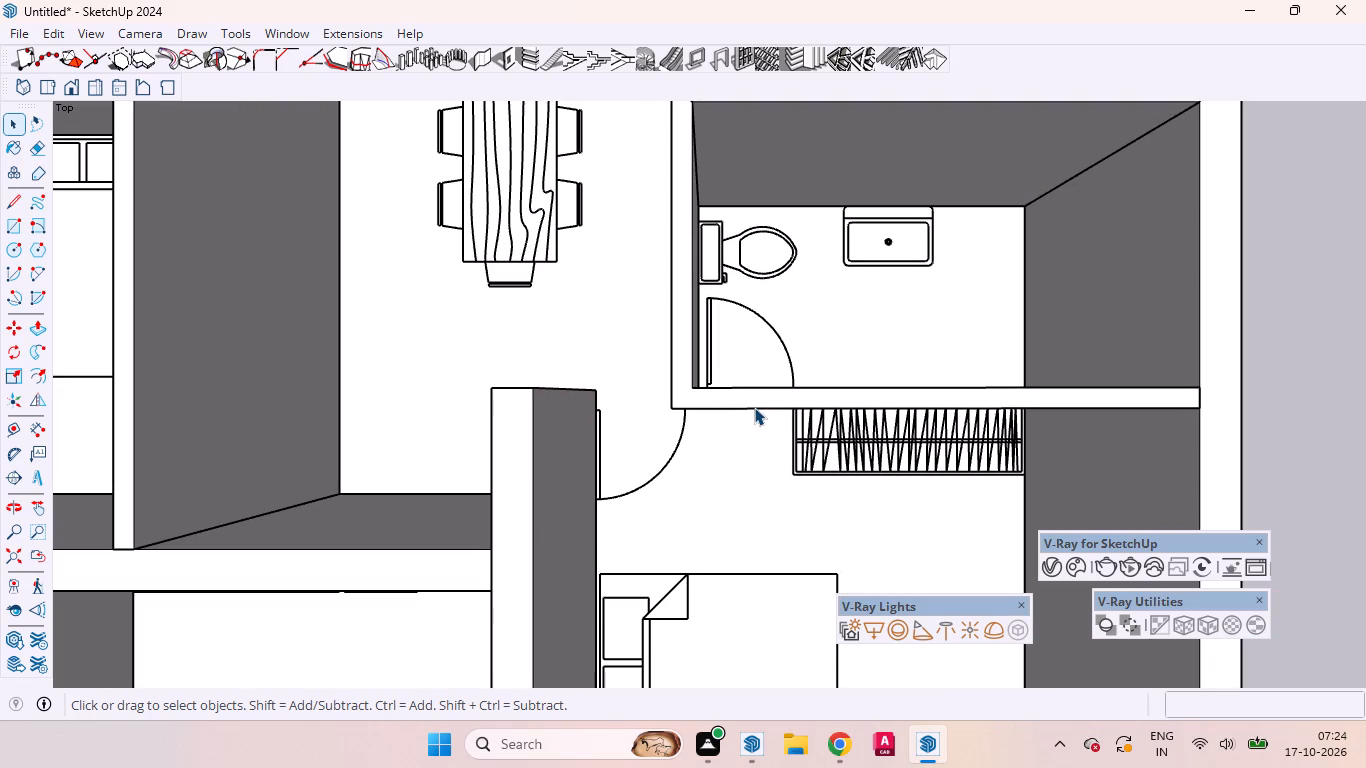
scroll(755, 407, down, 4)
middle_drag(684, 494, 722, 479)
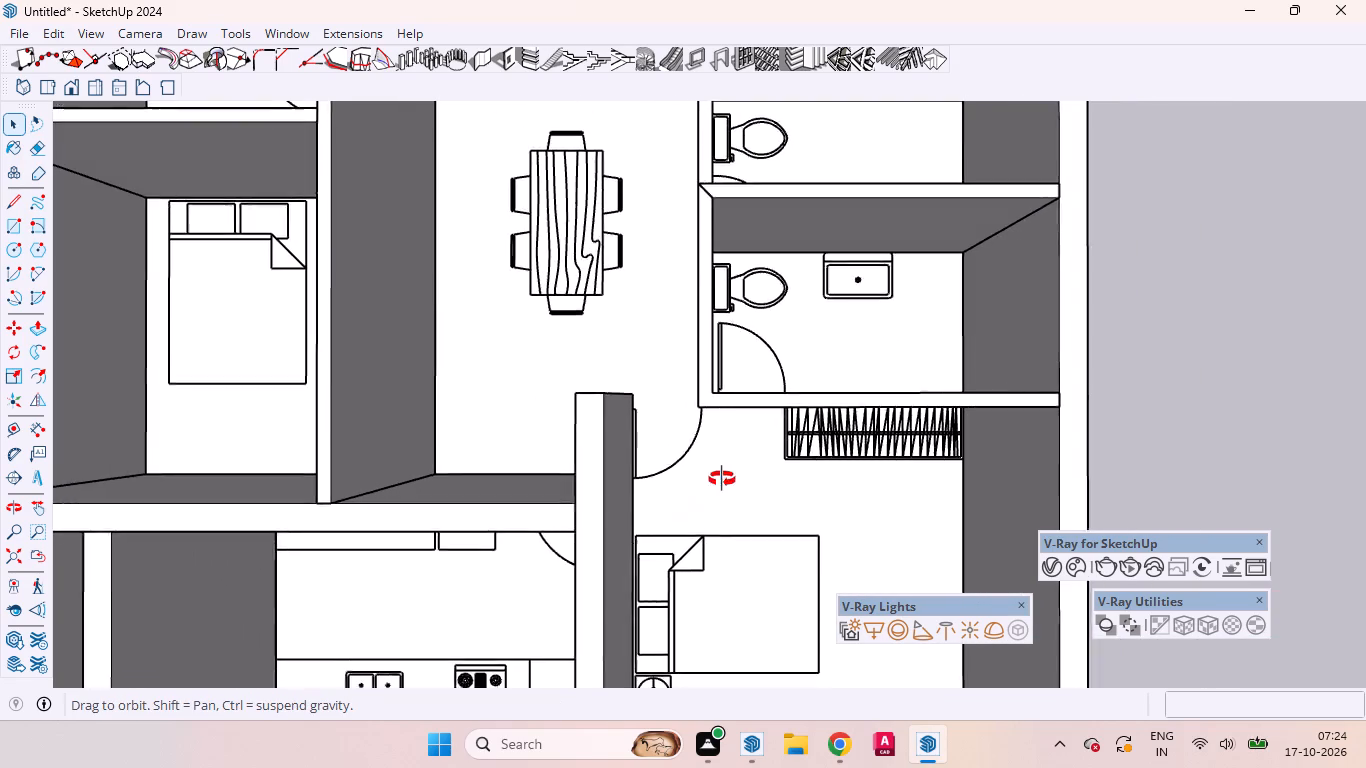
middle_drag(722, 479, 910, 316)
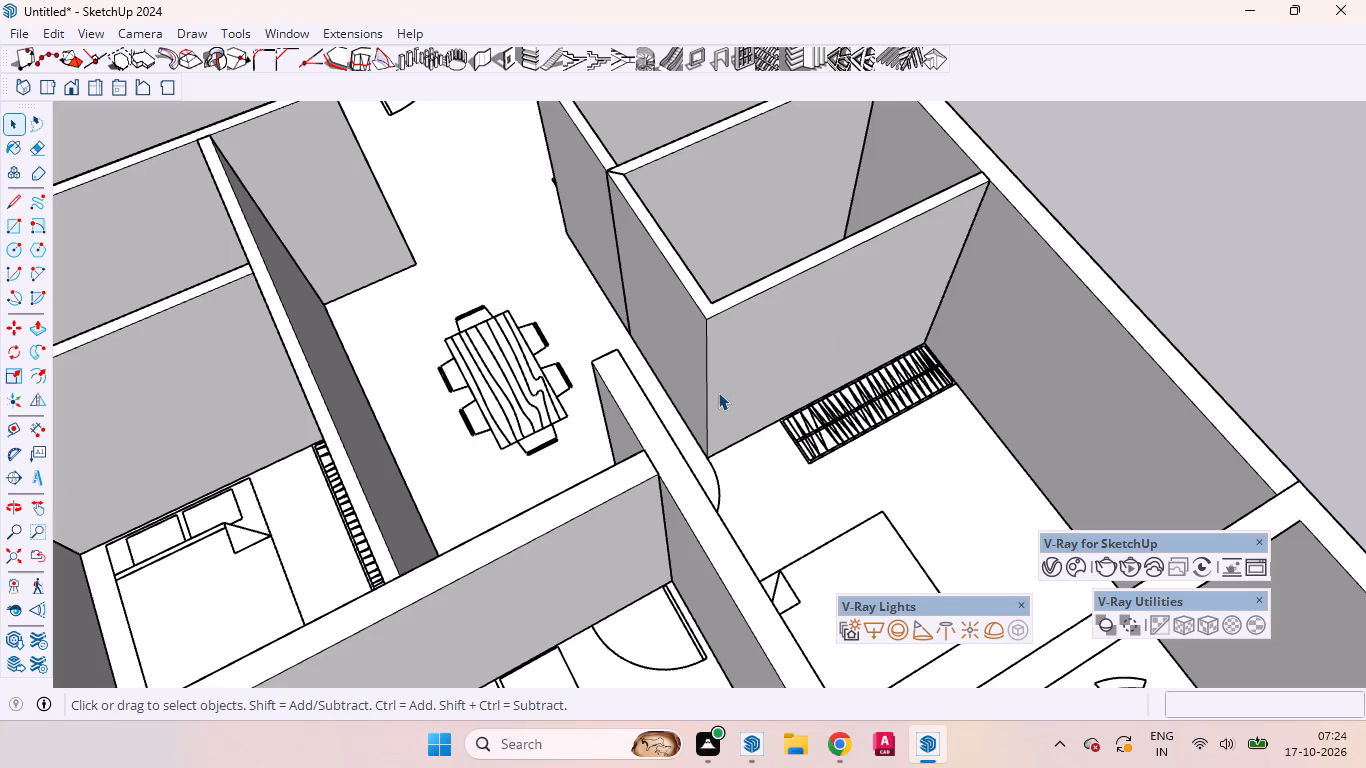
Erase the wall group enclosing the bathroom next to the bedroom wardrobe.
middle_drag(730, 409, 1365, 472)
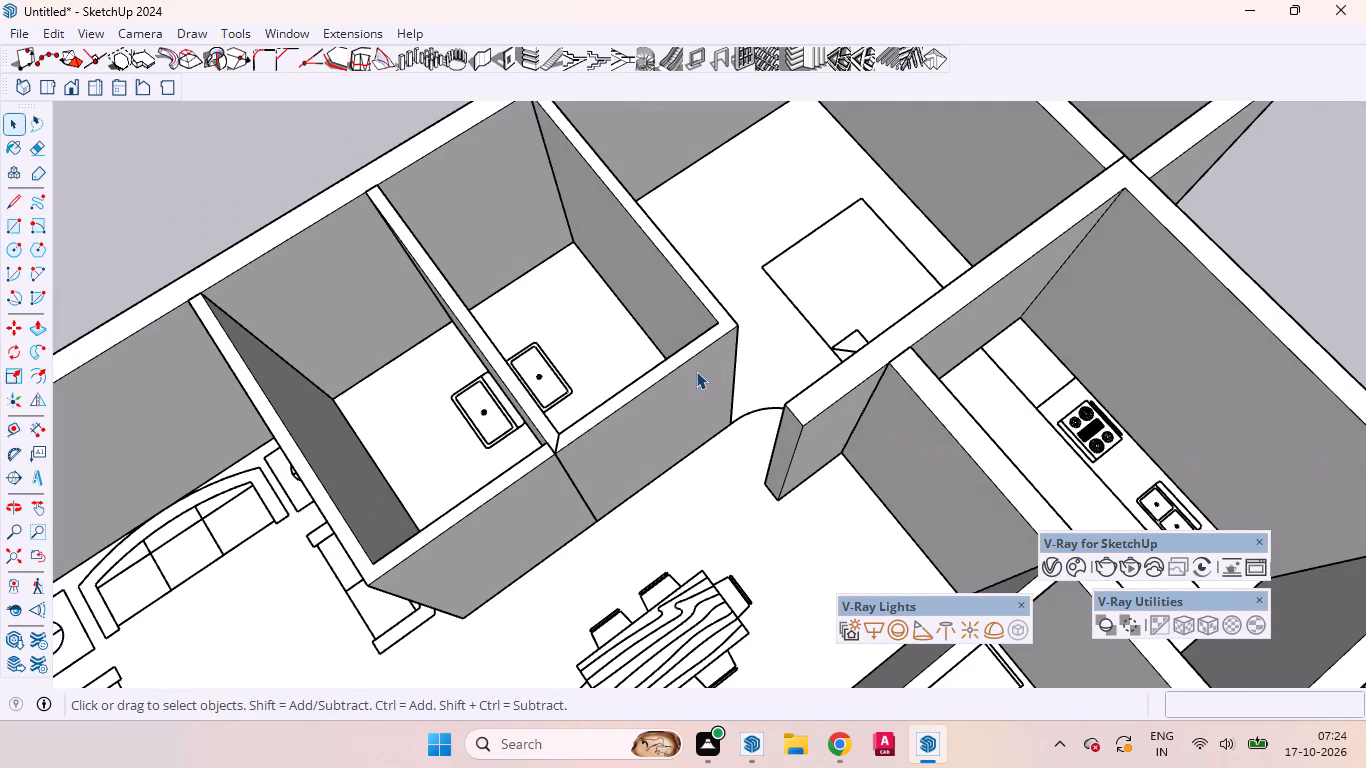
click(695, 371)
right_click(695, 371)
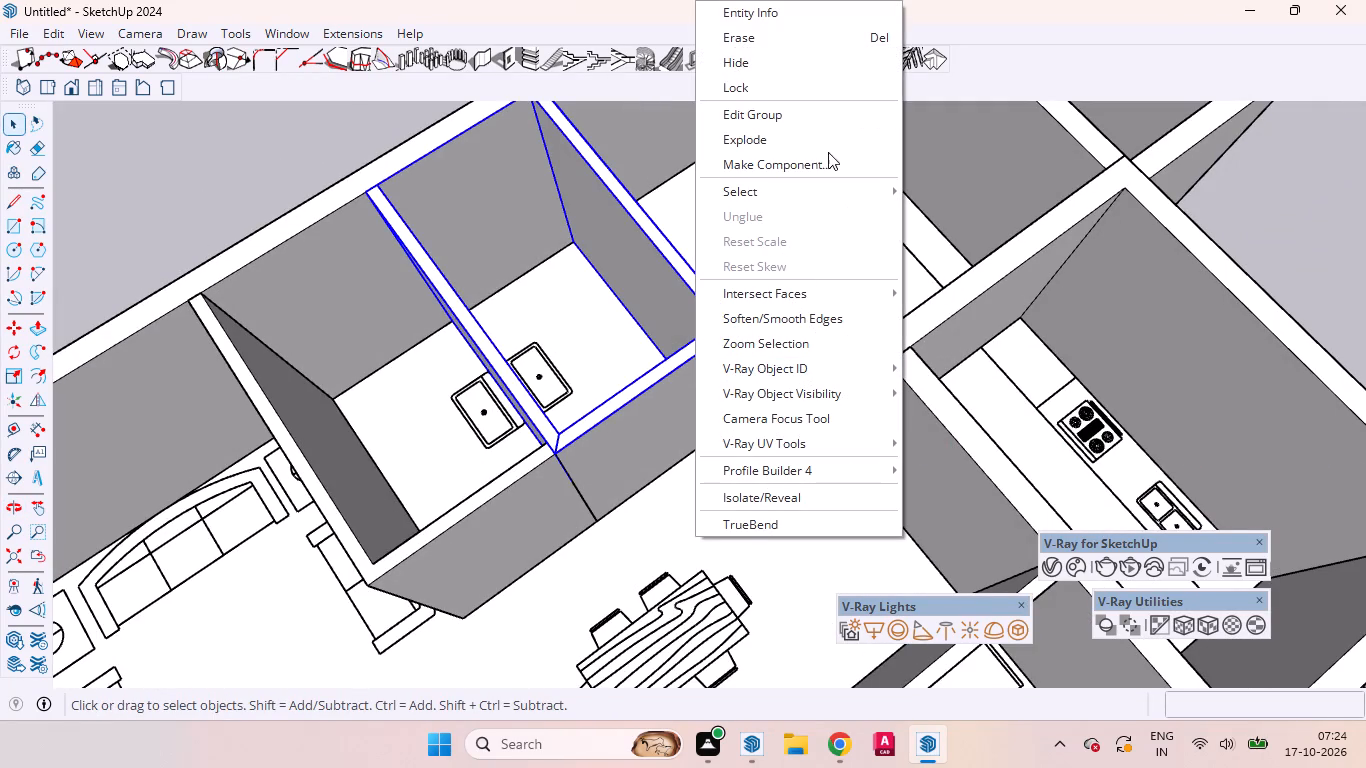
click(761, 45)
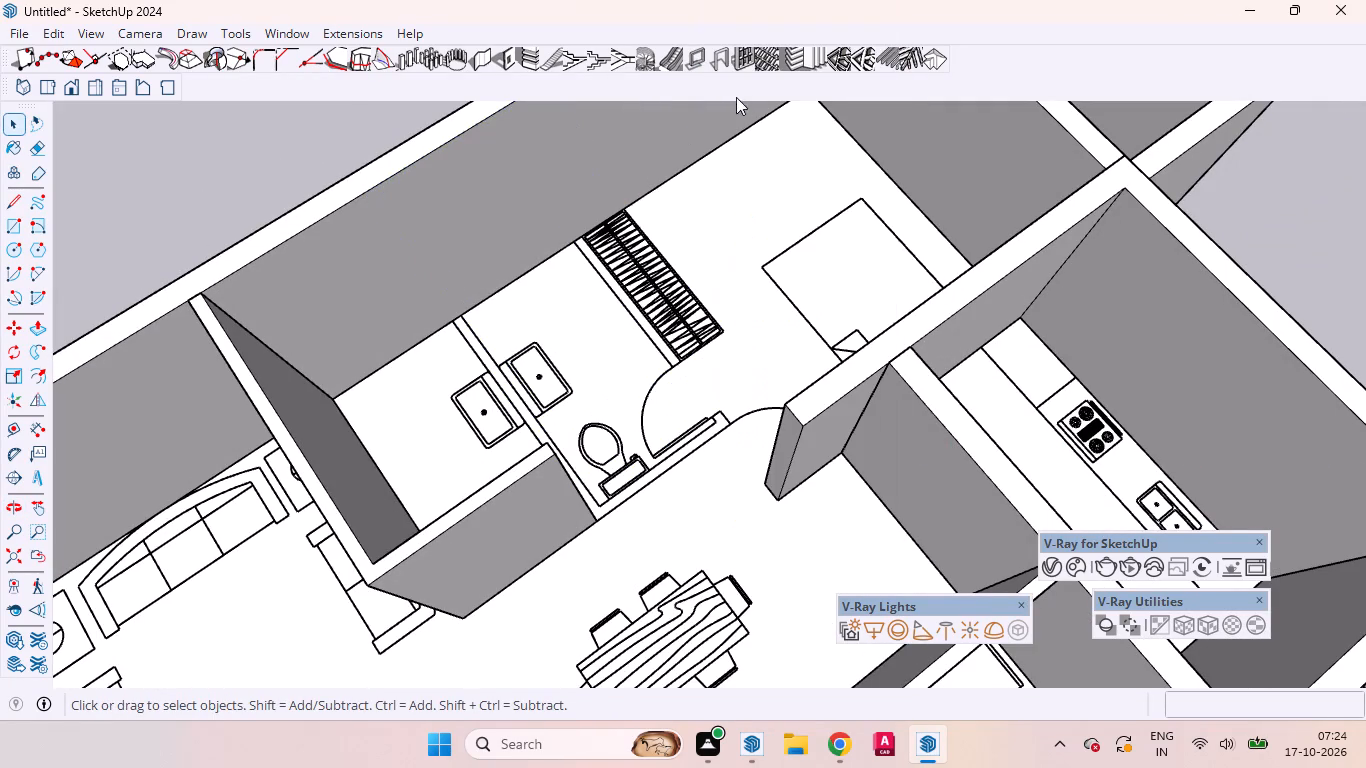
Build a left-aligned wall, 4 1/2" thick and 9' 4" high, from the outer wall along the wardrobe to the end of the bedroom-kitchen partition.
click(487, 63)
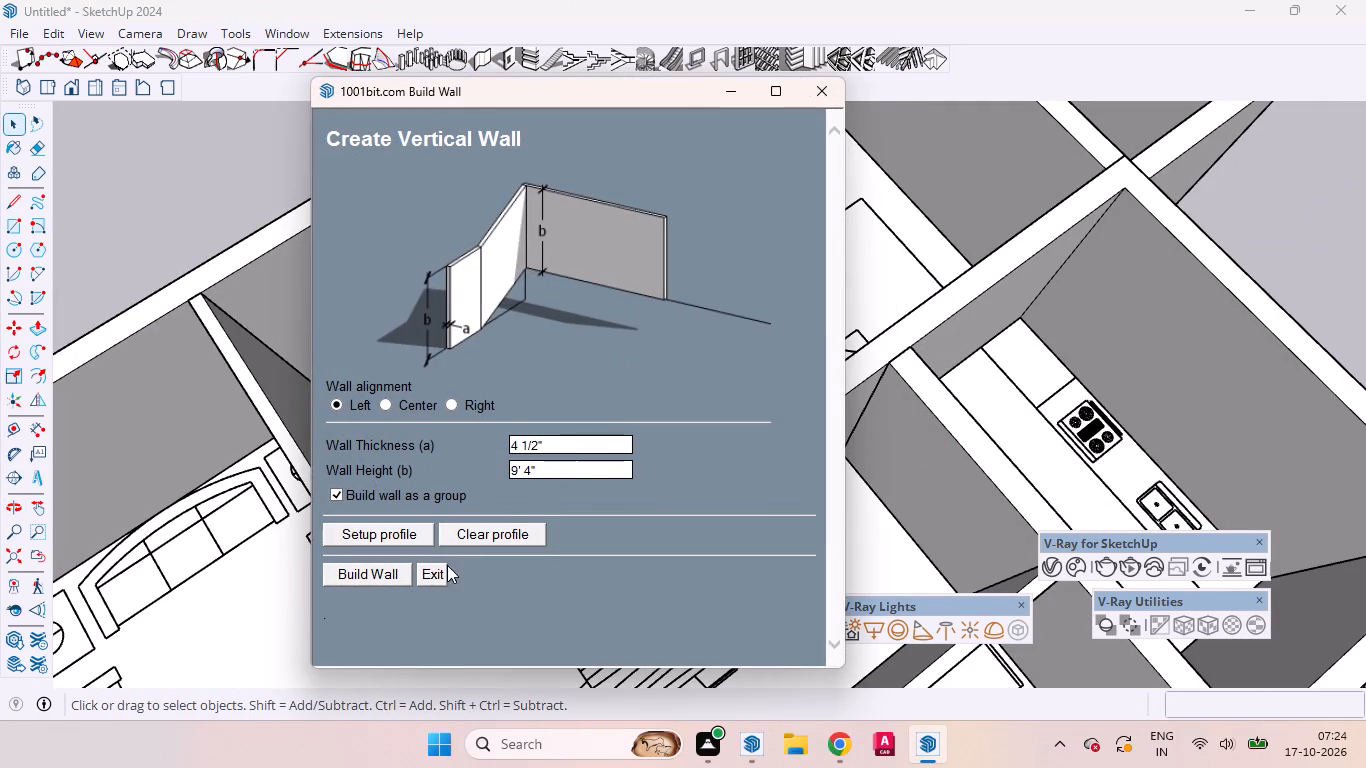
click(394, 572)
scroll(515, 396, up, 1)
scroll(515, 396, down, 1)
middle_drag(521, 398, 1217, 364)
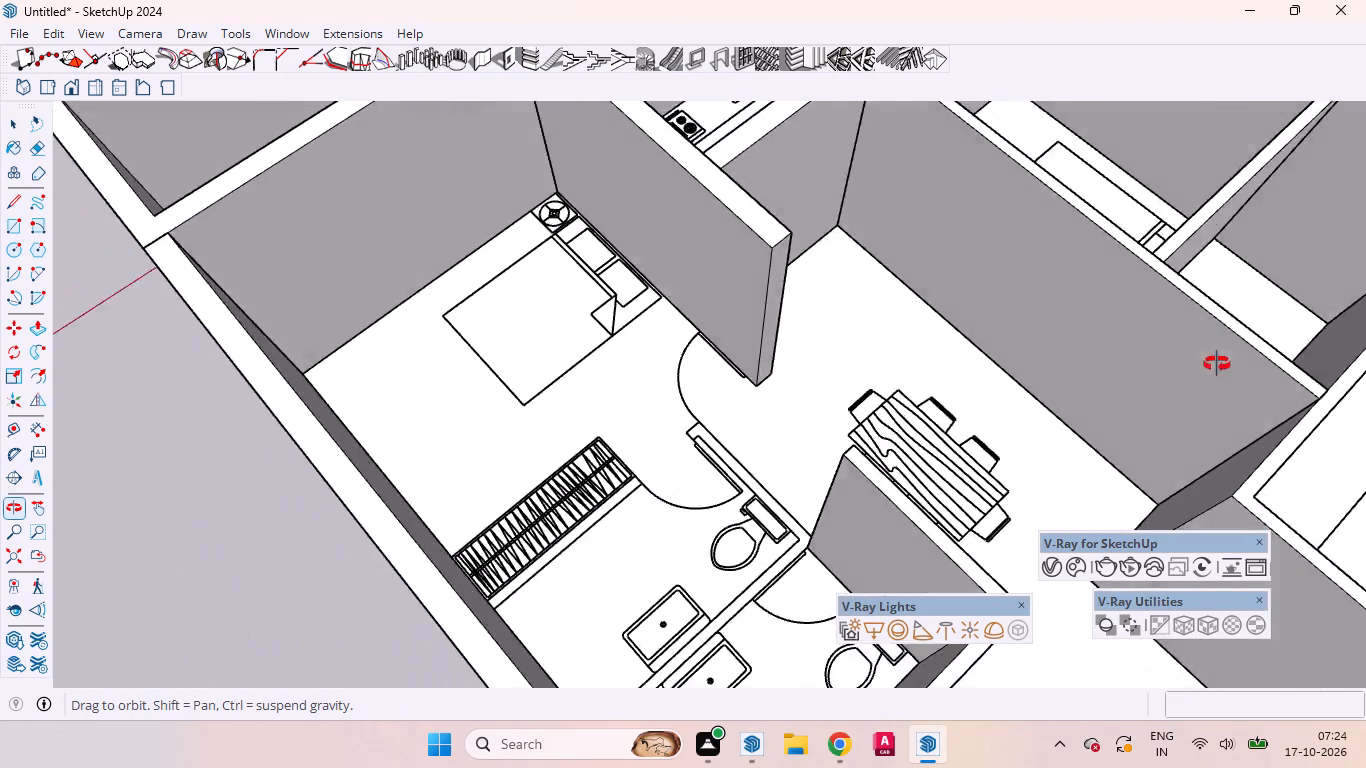
middle_drag(1217, 364, 1225, 364)
scroll(570, 590, up, 8)
scroll(570, 599, down, 1)
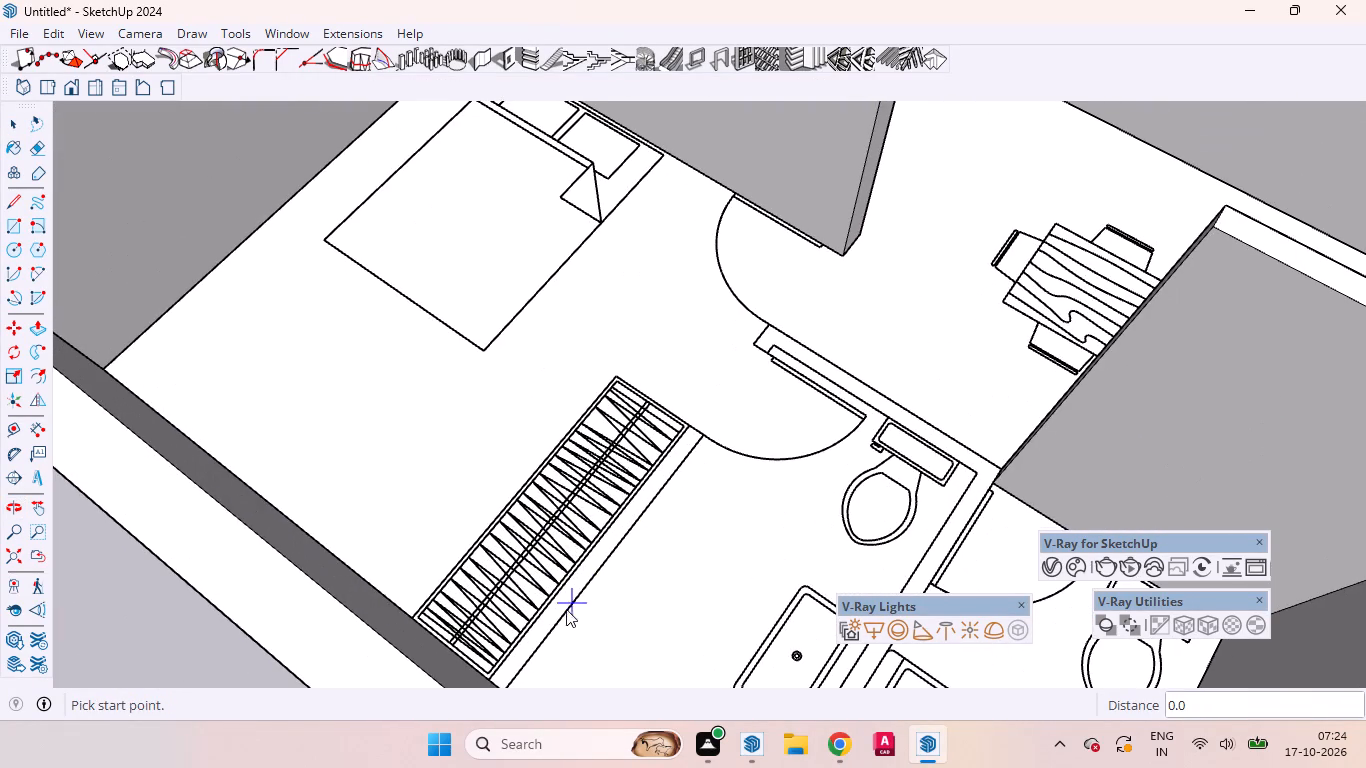
scroll(677, 411, down, 6)
middle_drag(670, 560, 644, 576)
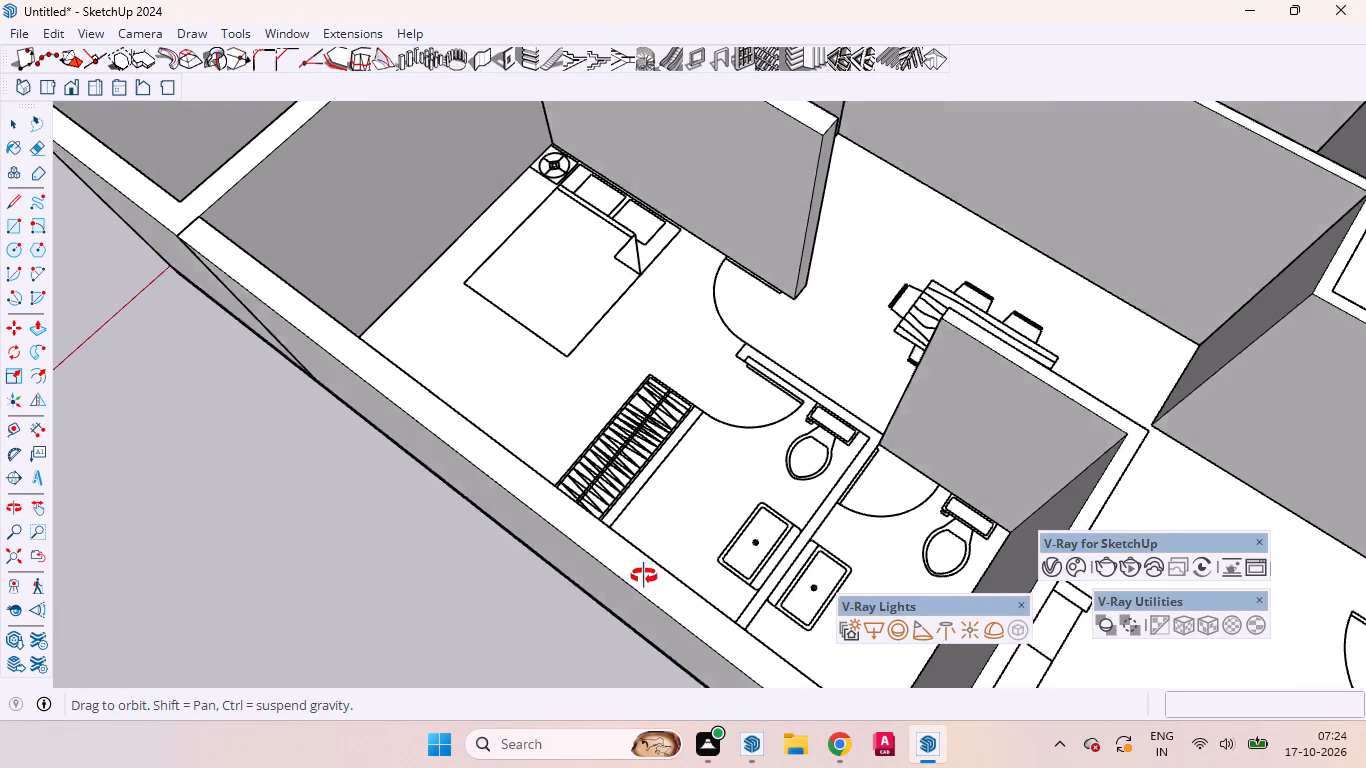
middle_drag(644, 576, 390, 561)
scroll(501, 455, up, 4)
scroll(501, 455, down, 3)
scroll(513, 442, up, 10)
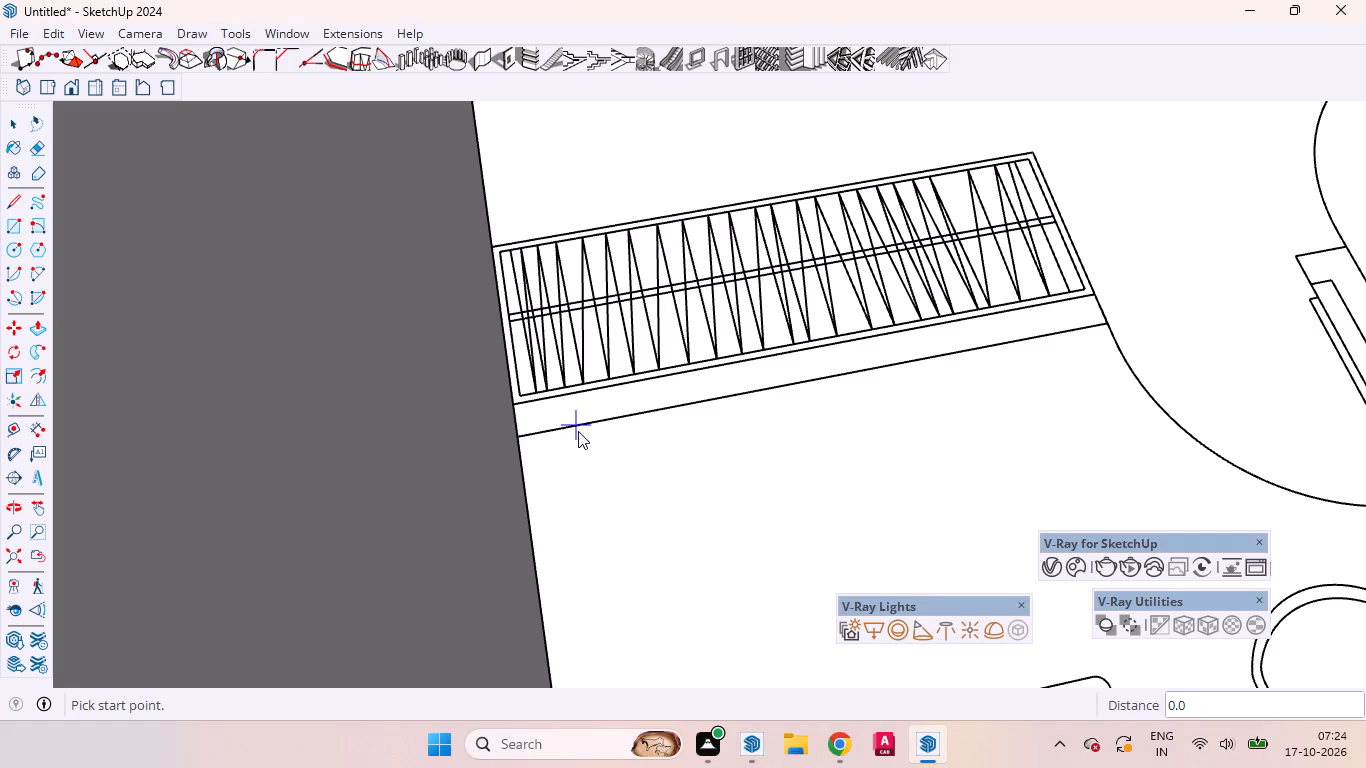
click(526, 436)
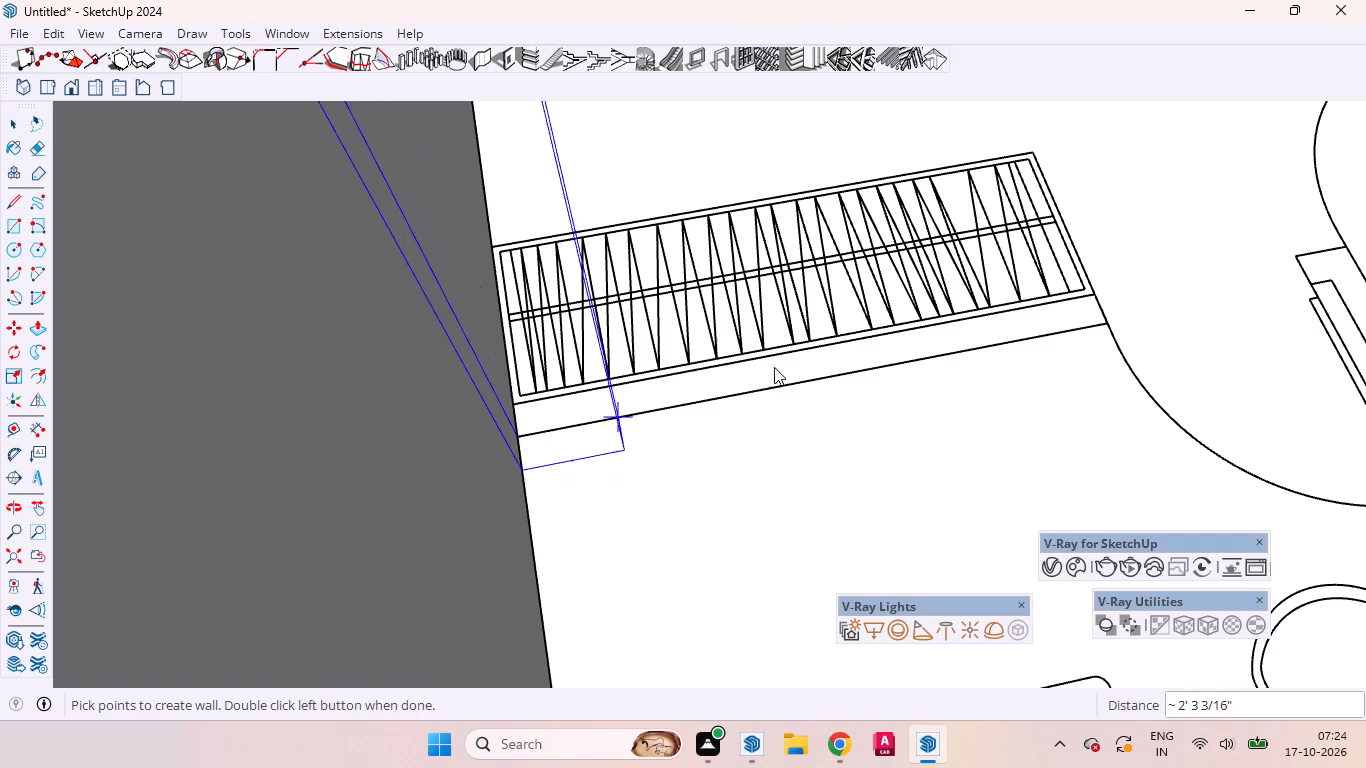
key(Escape)
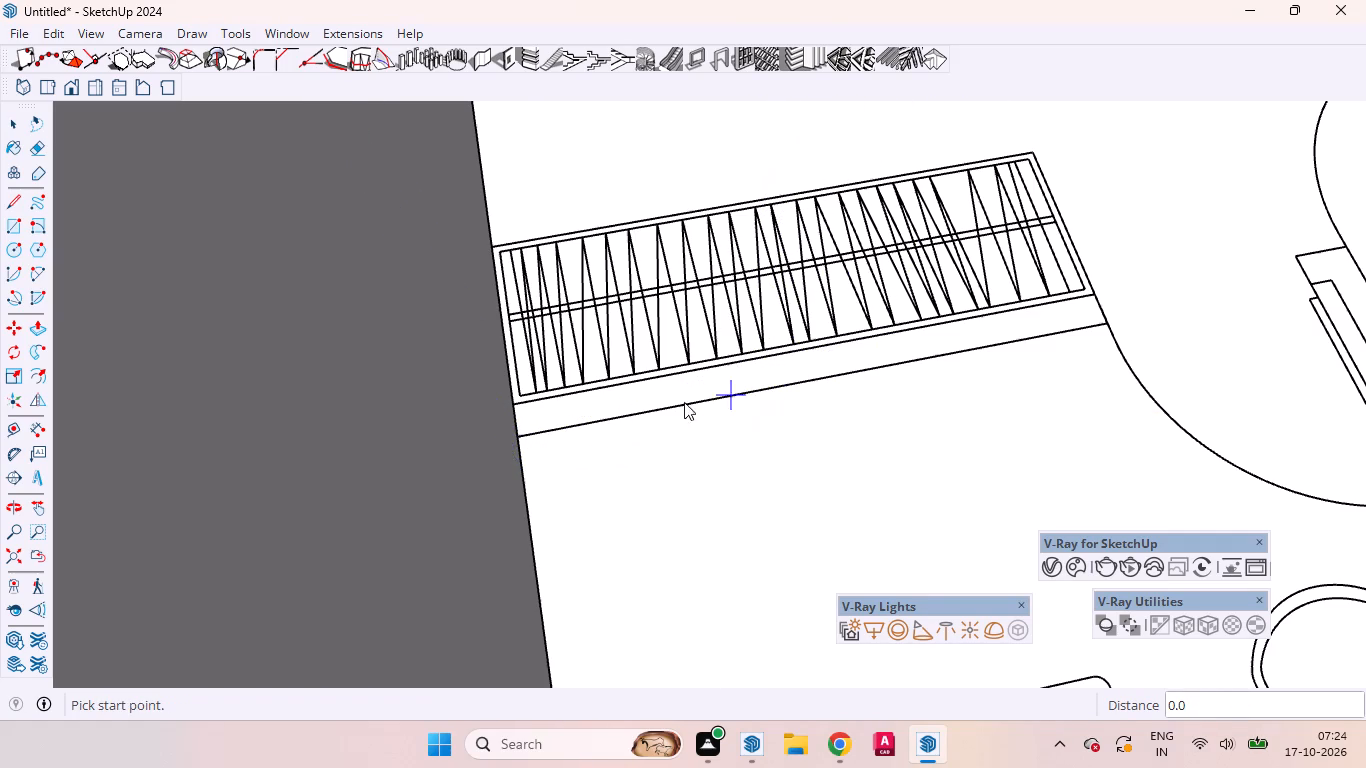
click(521, 404)
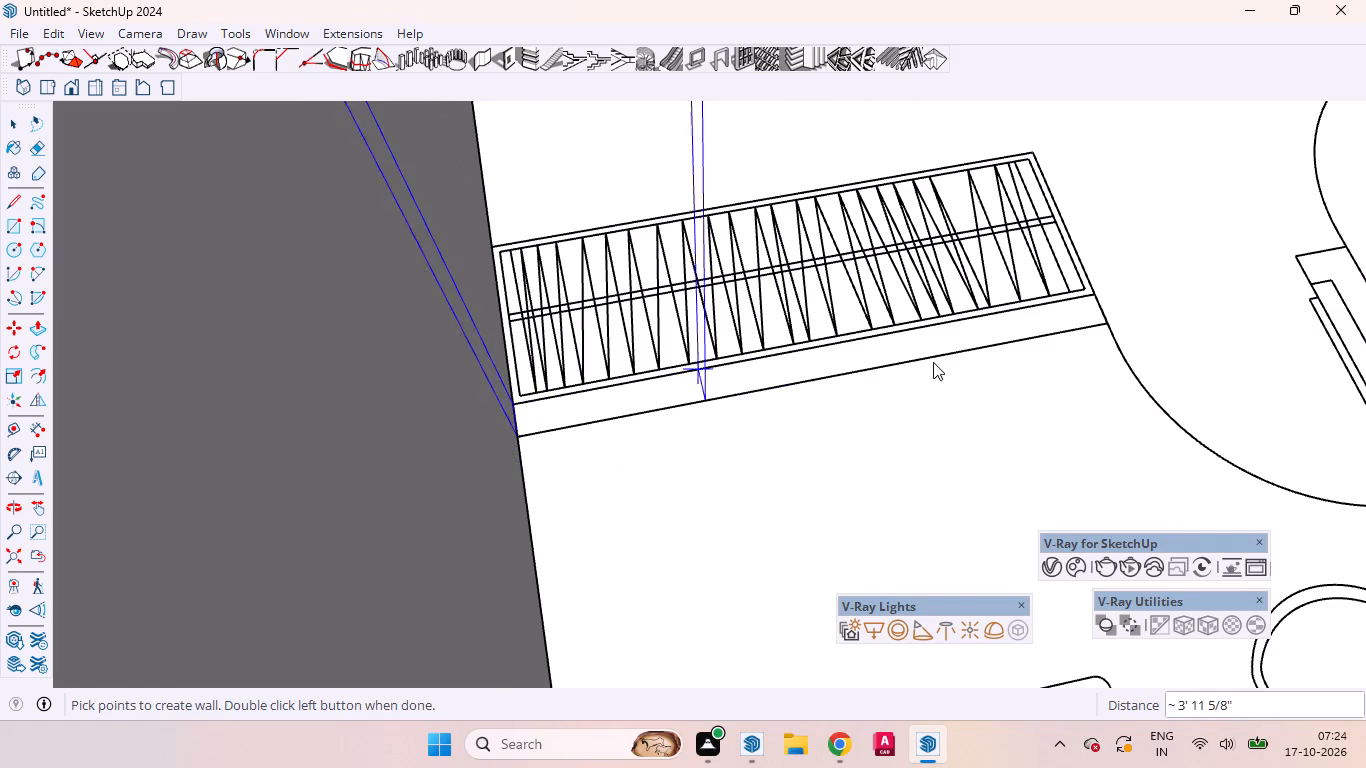
scroll(672, 373, down, 8)
scroll(1094, 294, up, 4)
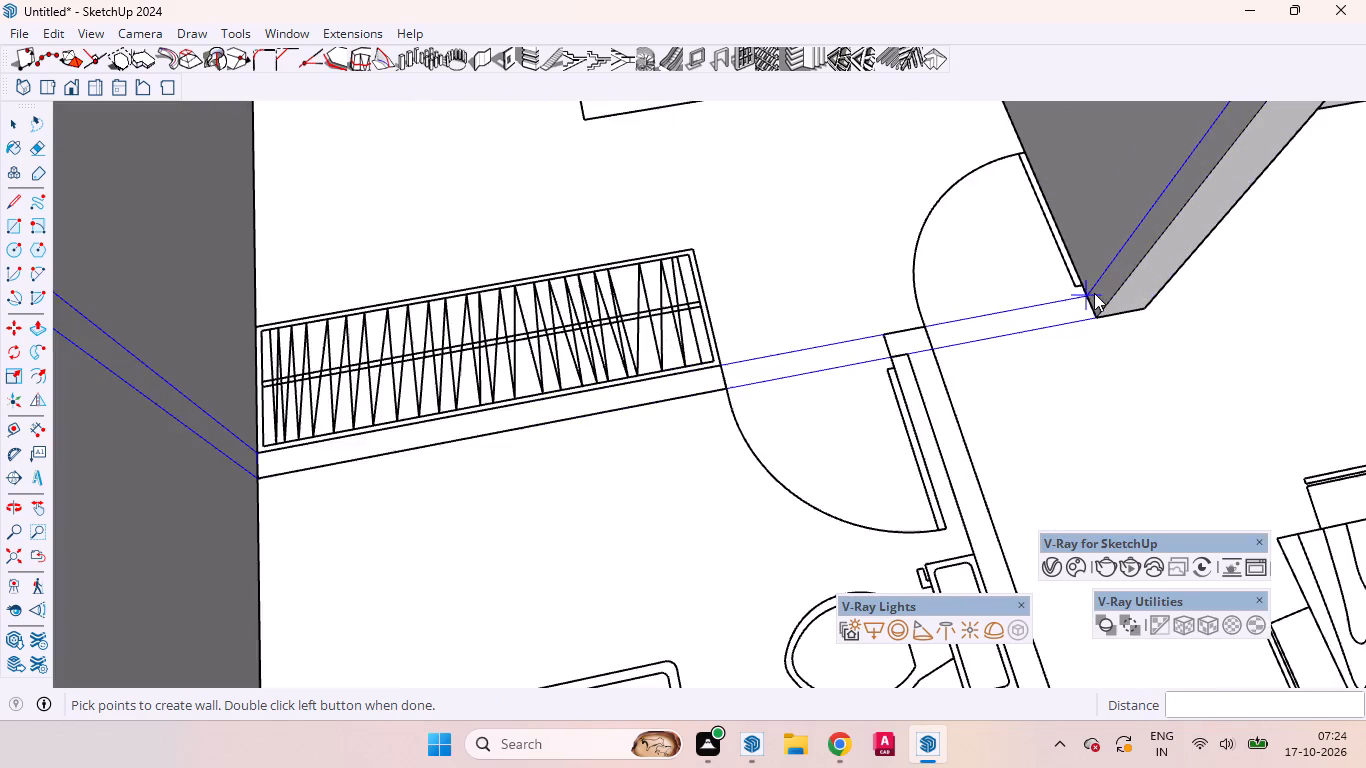
scroll(1094, 293, up, 10)
scroll(1090, 297, down, 4)
scroll(1090, 297, up, 2)
double_click(1085, 298)
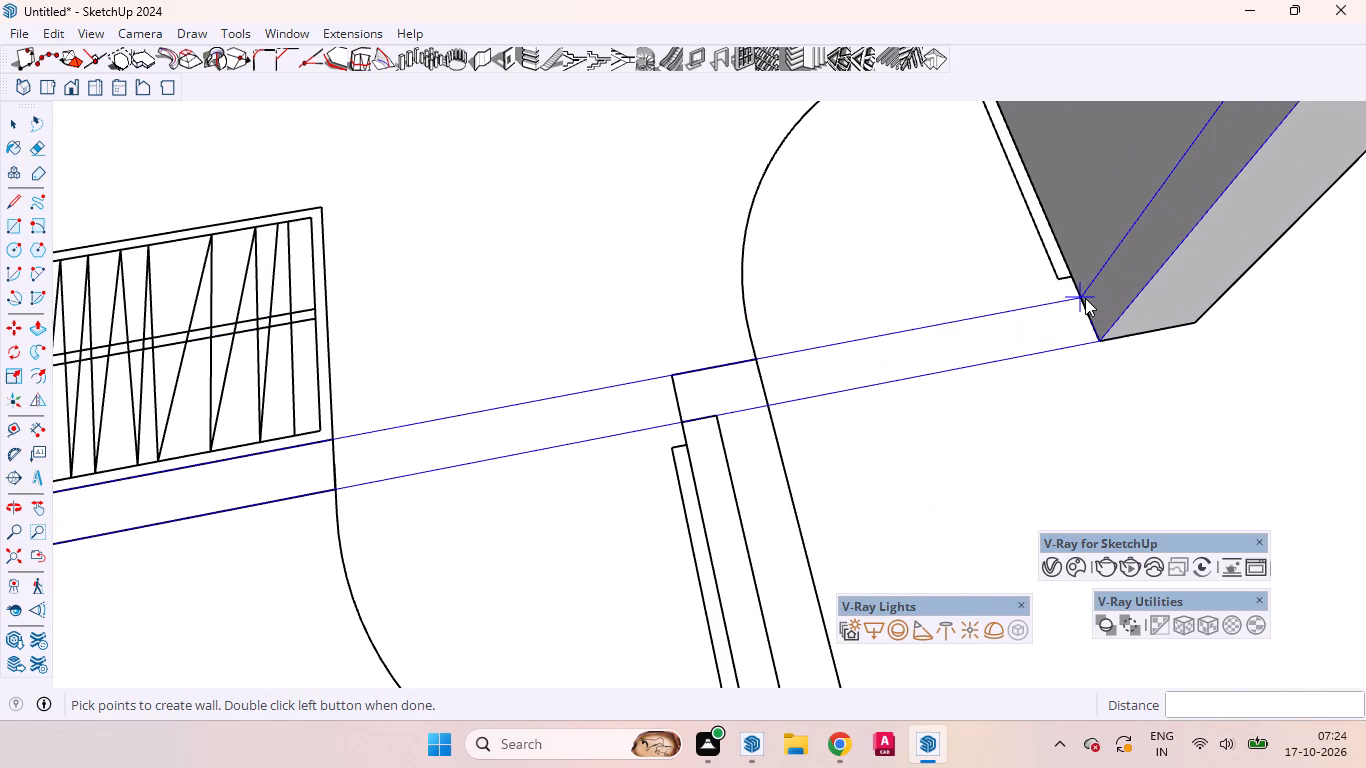
Build a wall with the same settings from the outer wall between the two bathrooms, turning 5' 2" along the dining side to the wardrobe wall.
scroll(956, 345, down, 4)
scroll(956, 345, up, 2)
scroll(956, 345, down, 20)
scroll(956, 345, down, 1)
middle_drag(935, 378, 935, 382)
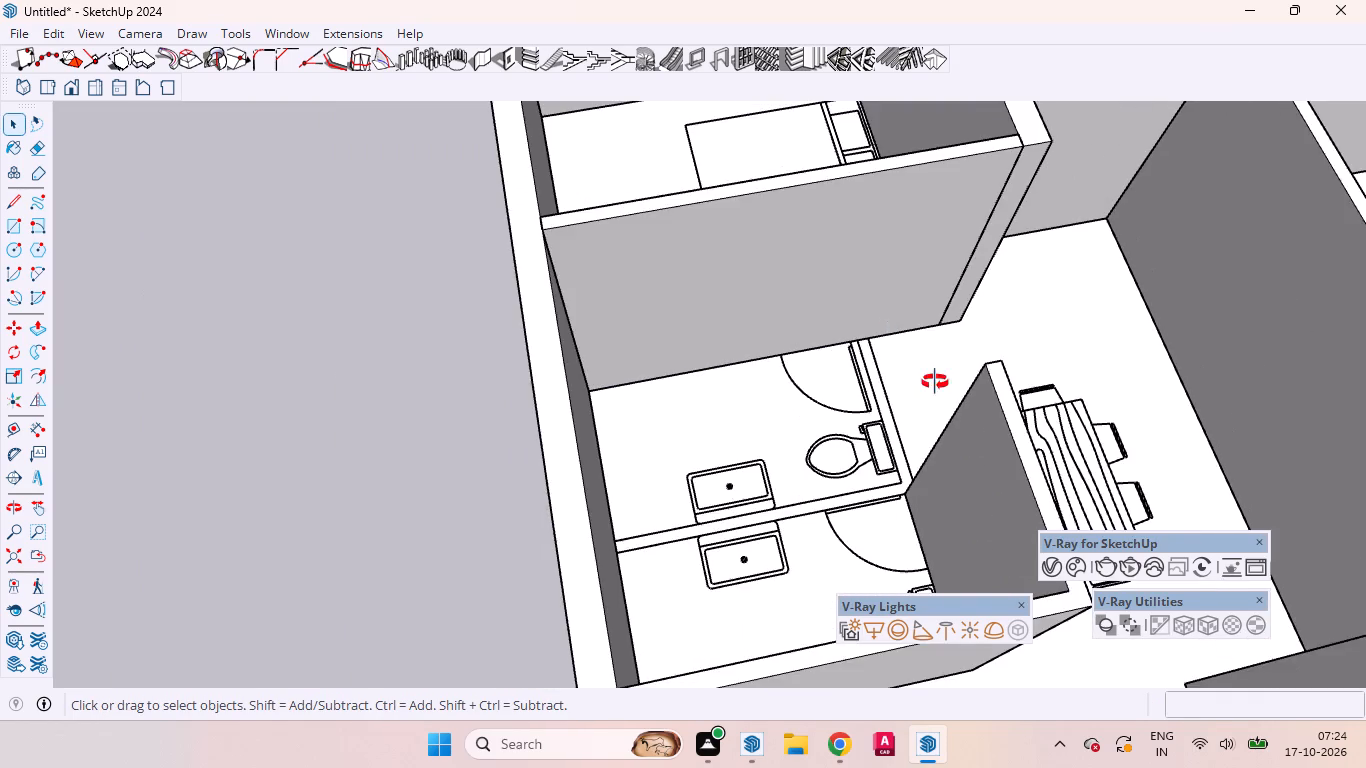
middle_drag(935, 382, 458, 408)
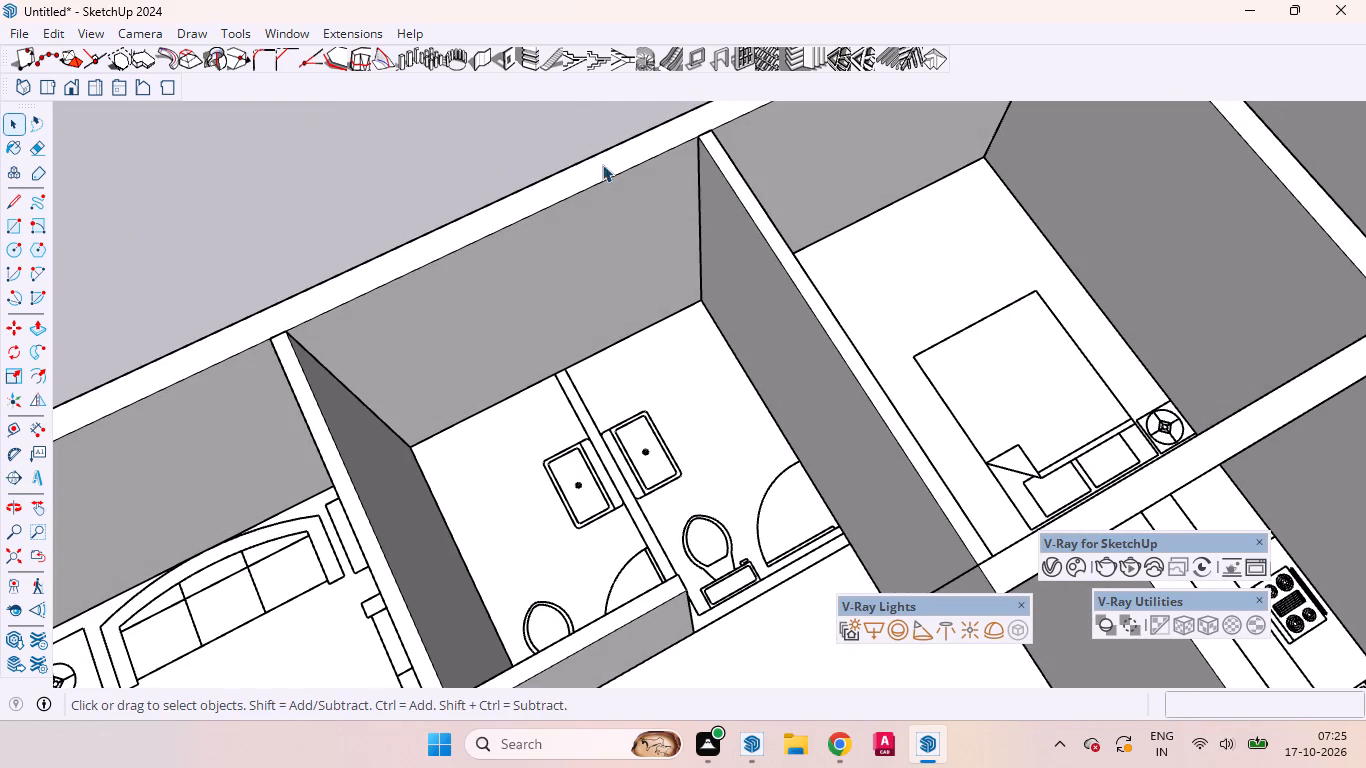
click(486, 62)
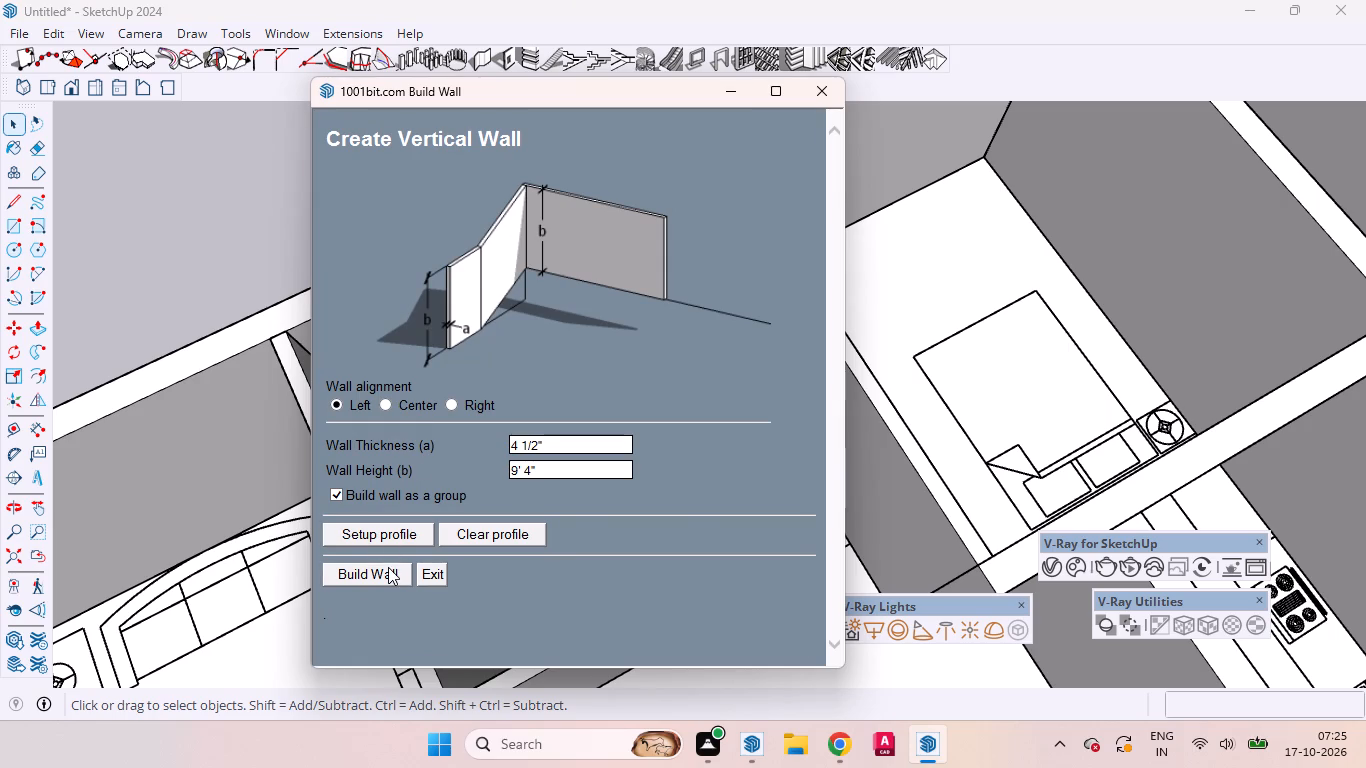
click(388, 567)
scroll(599, 370, up, 11)
middle_drag(582, 373, 539, 384)
scroll(529, 380, up, 5)
click(563, 329)
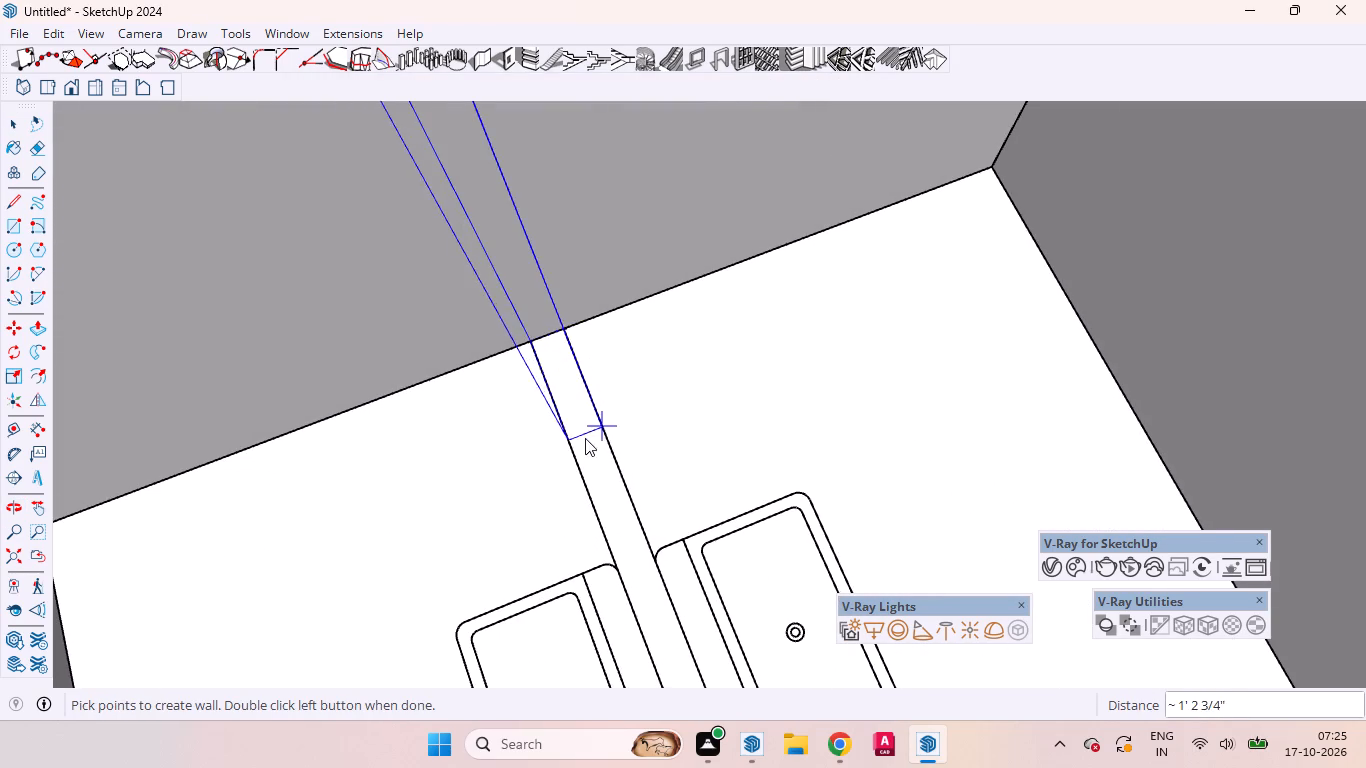
scroll(585, 422, down, 18)
scroll(584, 387, up, 1)
scroll(584, 387, down, 9)
scroll(663, 535, up, 6)
scroll(663, 552, down, 4)
scroll(656, 551, up, 8)
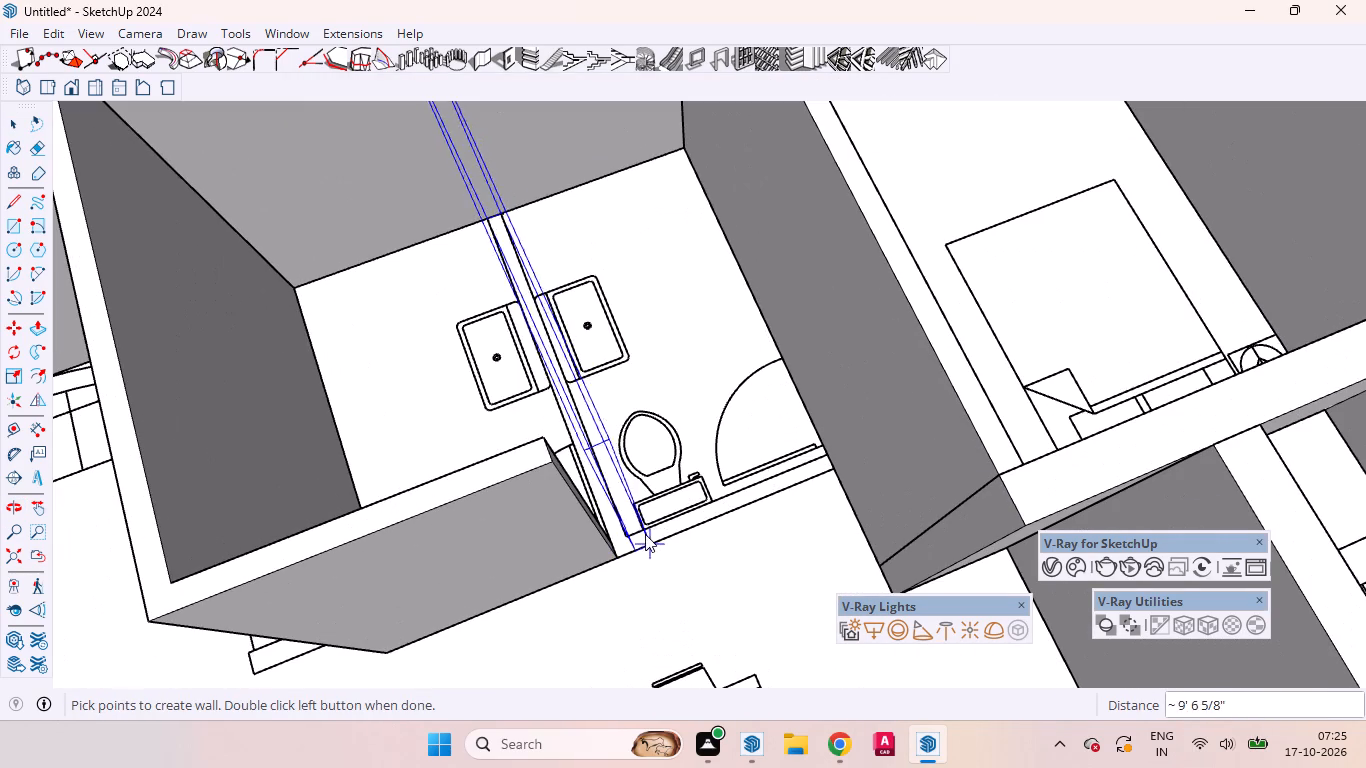
click(627, 541)
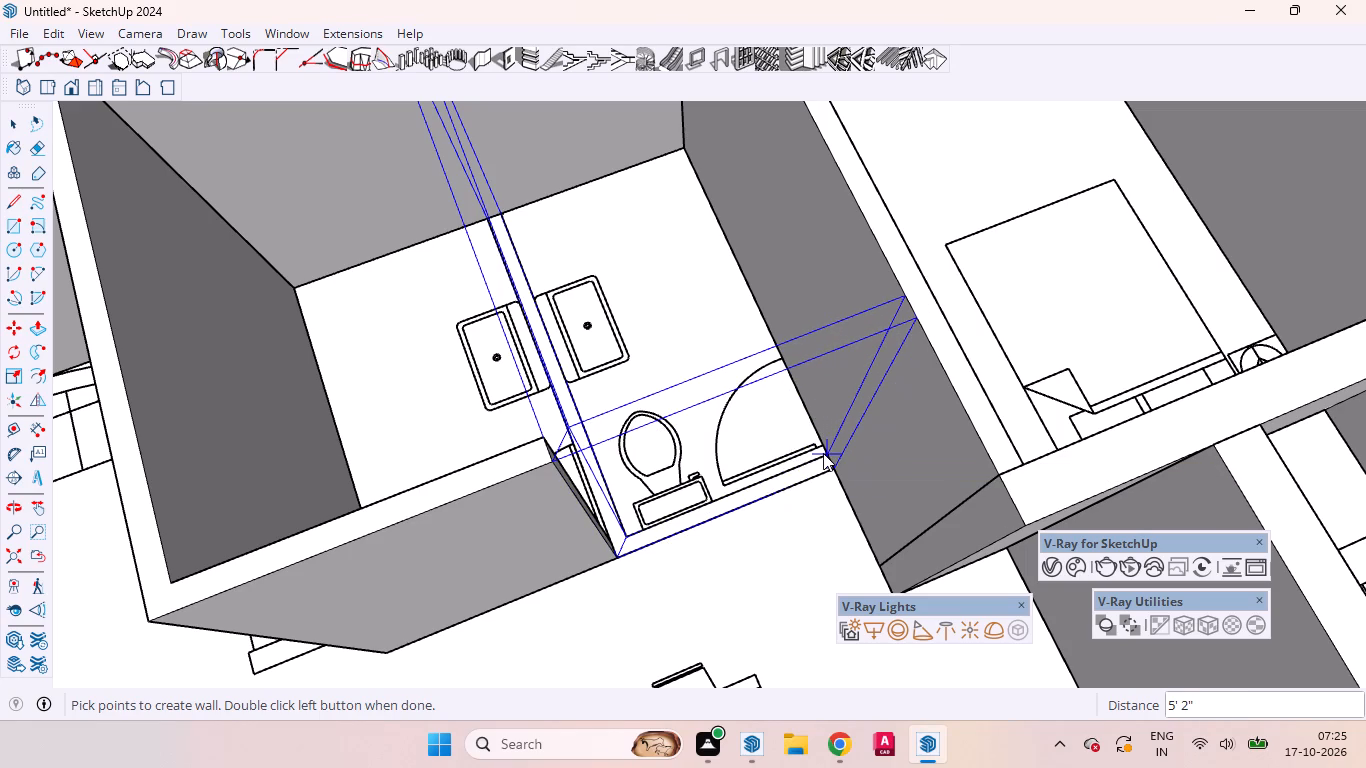
double_click(823, 453)
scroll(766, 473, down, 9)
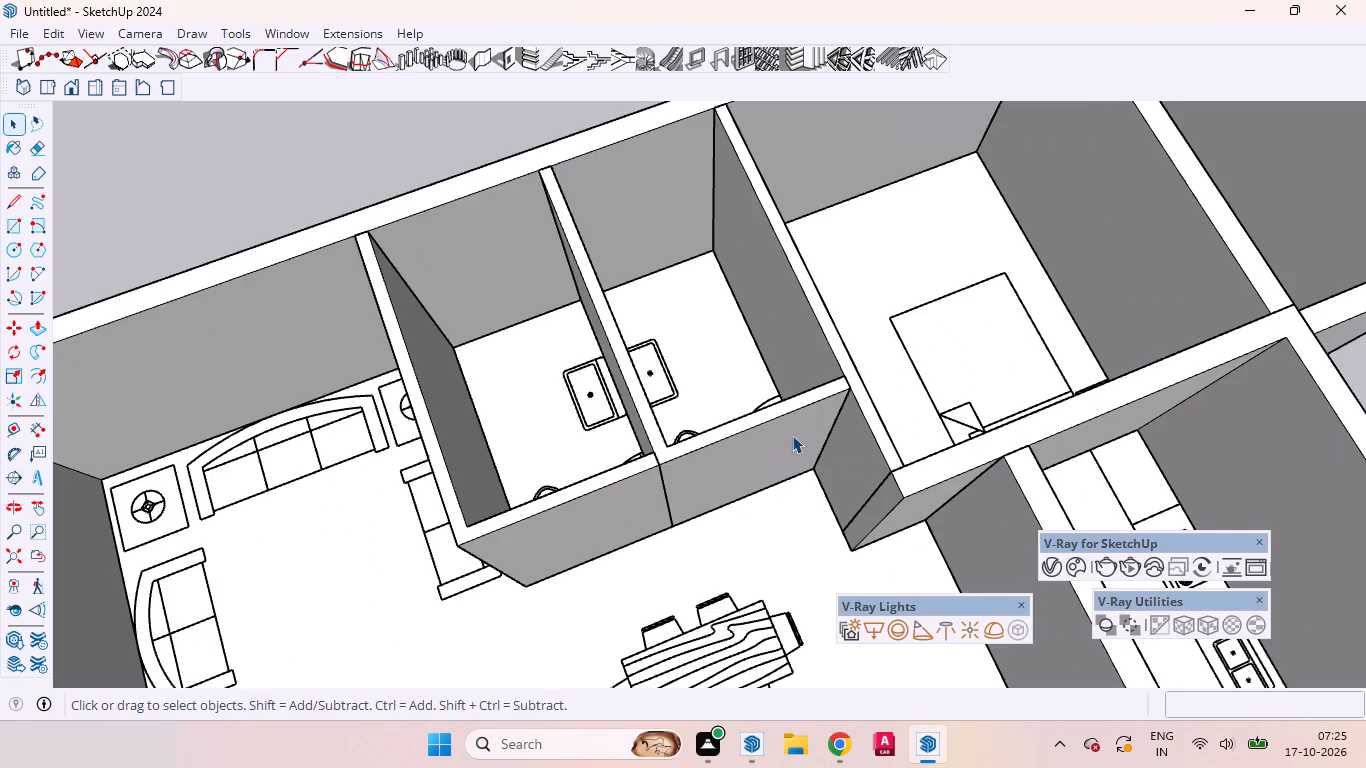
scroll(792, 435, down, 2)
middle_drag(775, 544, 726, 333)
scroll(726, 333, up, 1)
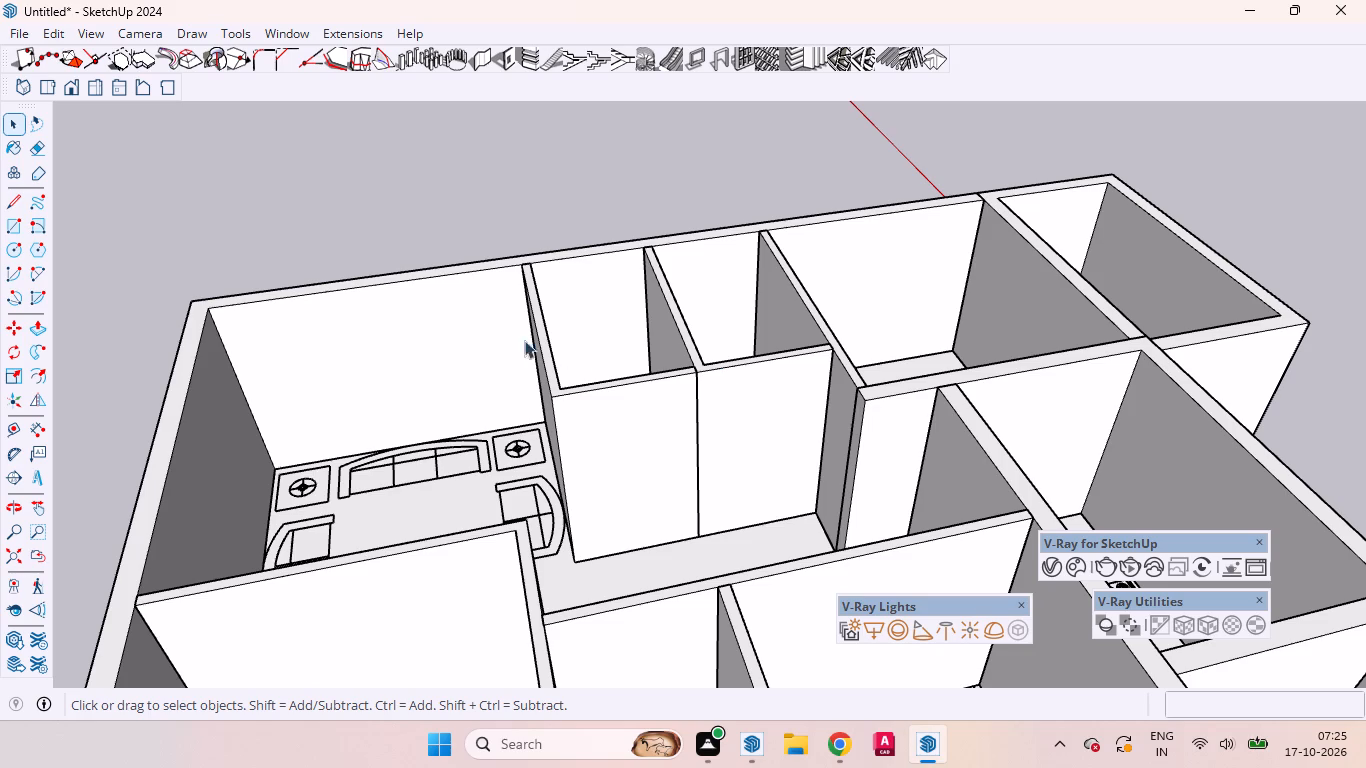
Examine the completed walls from all around, comparing the room layout with the floor plan beneath.
scroll(699, 214, down, 5)
scroll(614, 242, up, 1)
scroll(614, 242, down, 2)
scroll(614, 242, up, 1)
scroll(614, 242, down, 11)
middle_drag(830, 330, 267, 295)
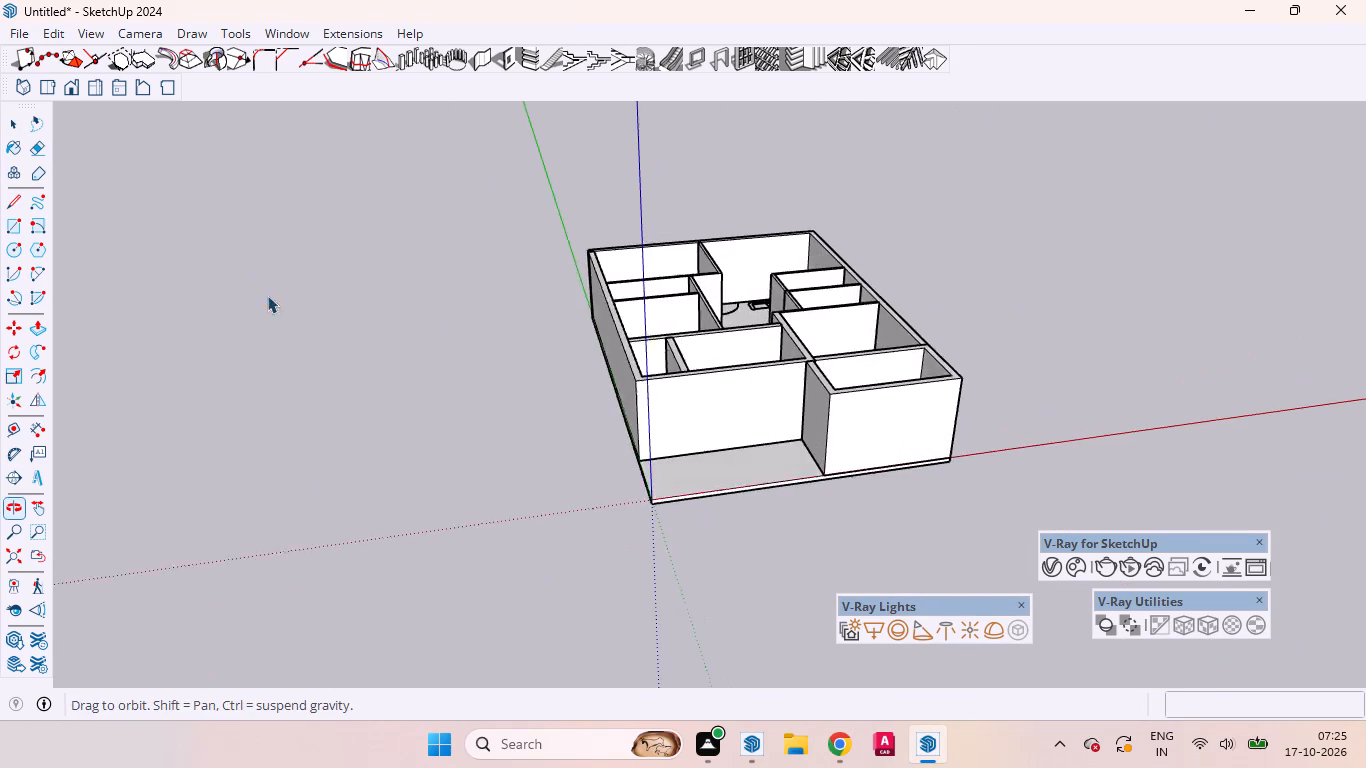
middle_drag(267, 295, 232, 268)
scroll(624, 488, up, 9)
scroll(719, 495, down, 3)
scroll(719, 496, up, 4)
middle_drag(749, 537, 596, 676)
scroll(587, 413, down, 1)
scroll(585, 416, up, 4)
scroll(585, 421, down, 20)
scroll(585, 421, down, 4)
middle_drag(654, 417, 712, 618)
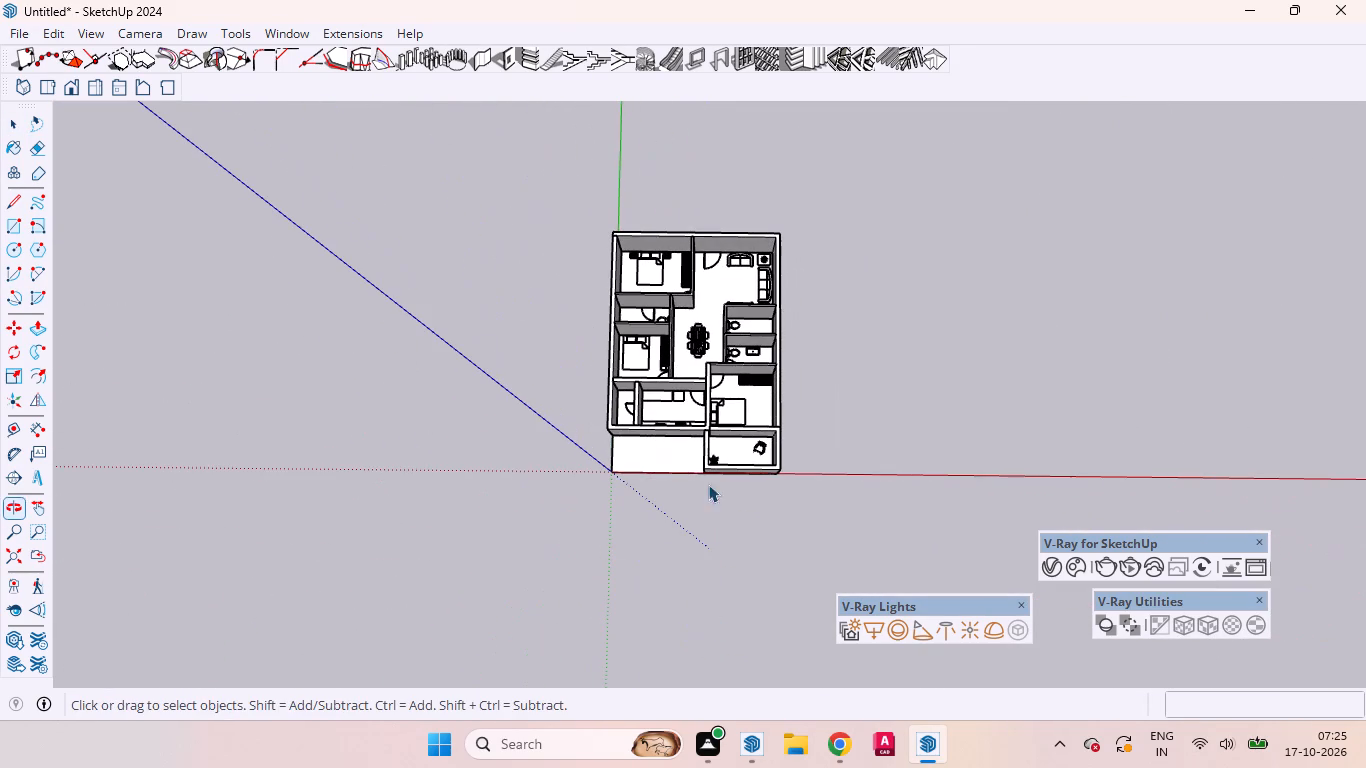
scroll(689, 362, up, 5)
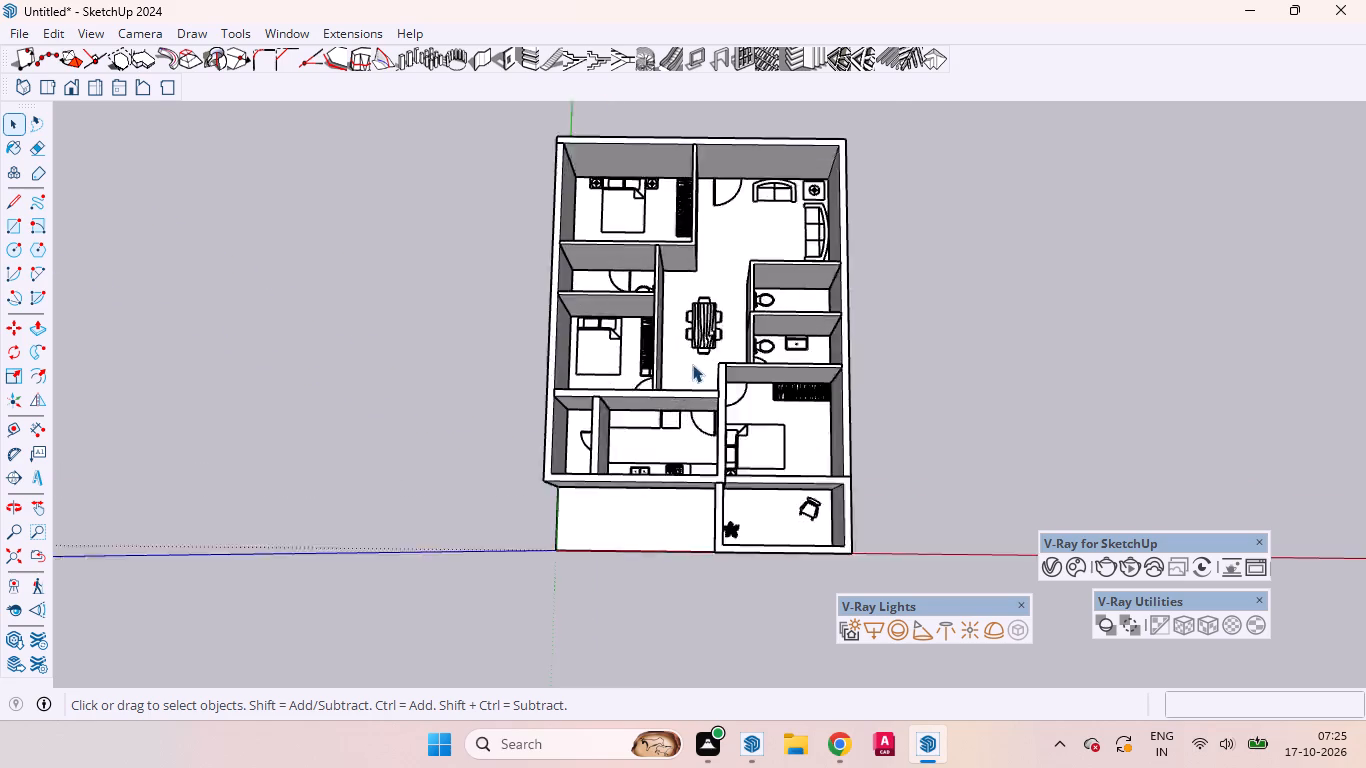
scroll(692, 364, up, 11)
middle_drag(708, 475, 444, 355)
scroll(444, 355, up, 1)
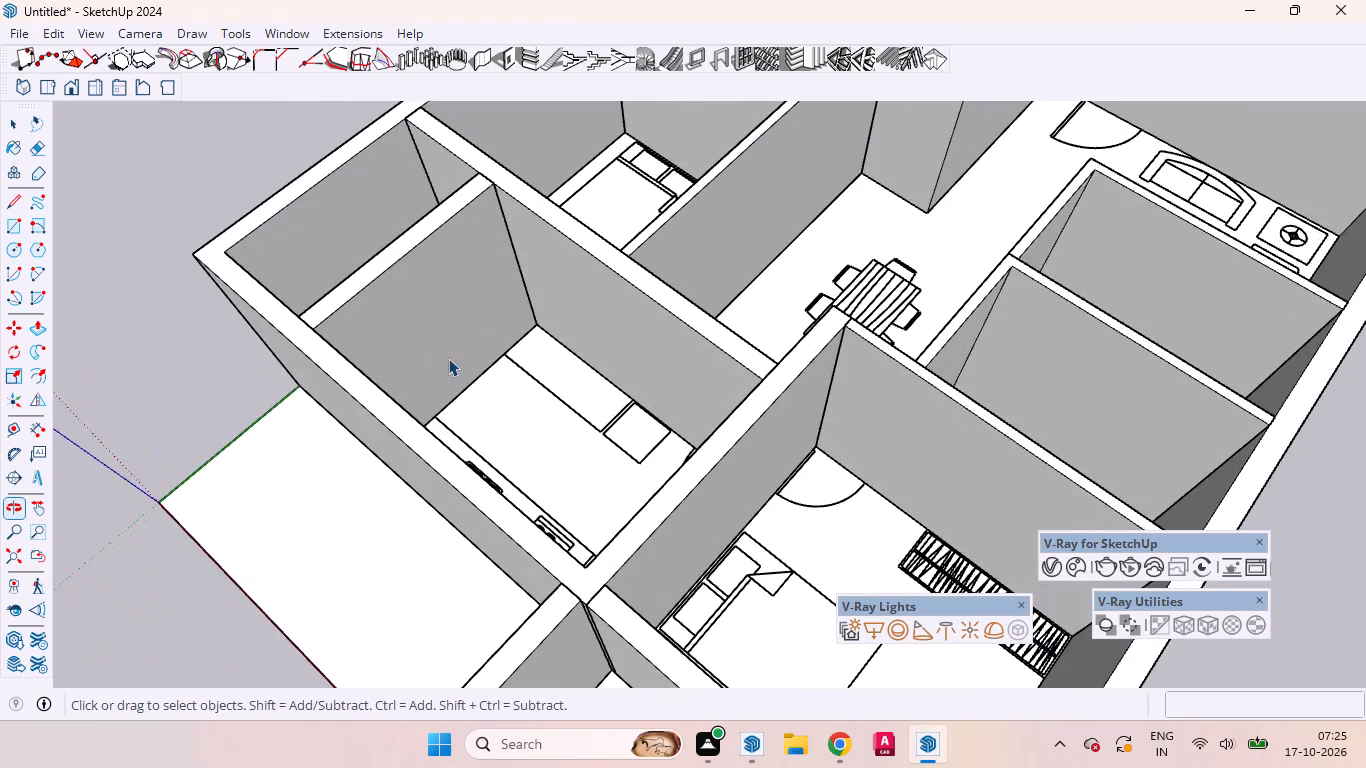
scroll(721, 332, down, 6)
scroll(836, 432, up, 1)
scroll(763, 354, down, 5)
middle_drag(764, 430, 785, 397)
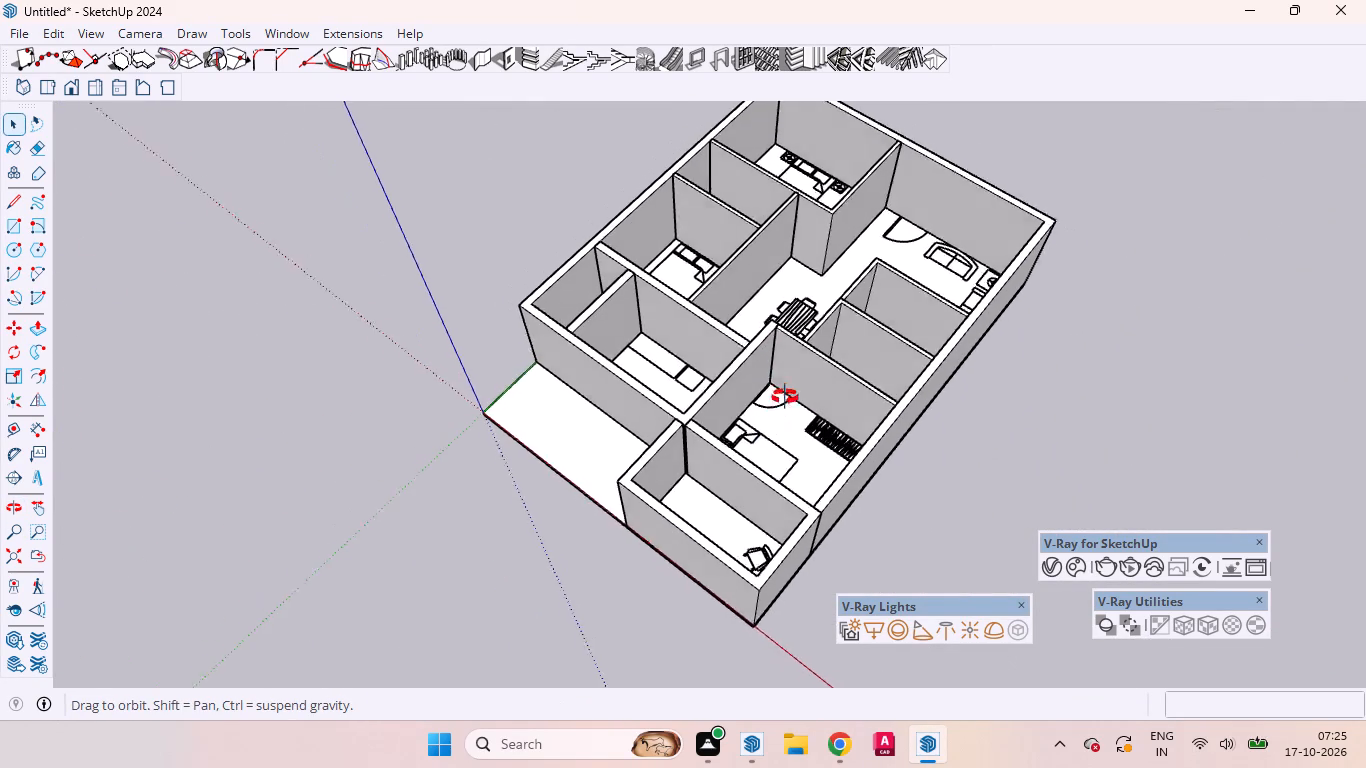
middle_drag(785, 397, 1162, 481)
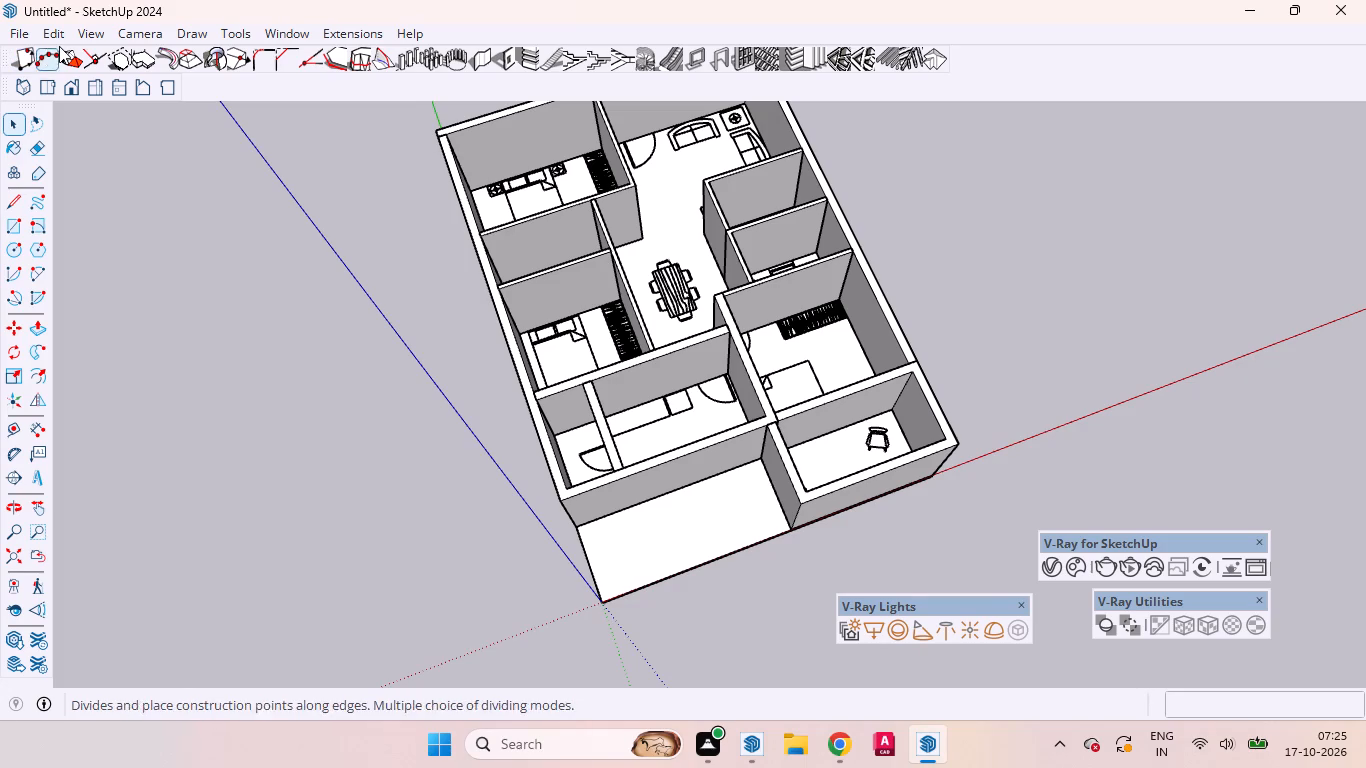
Turn on the X-ray face style so the plan's window and door markings show through the walls.
click(96, 36)
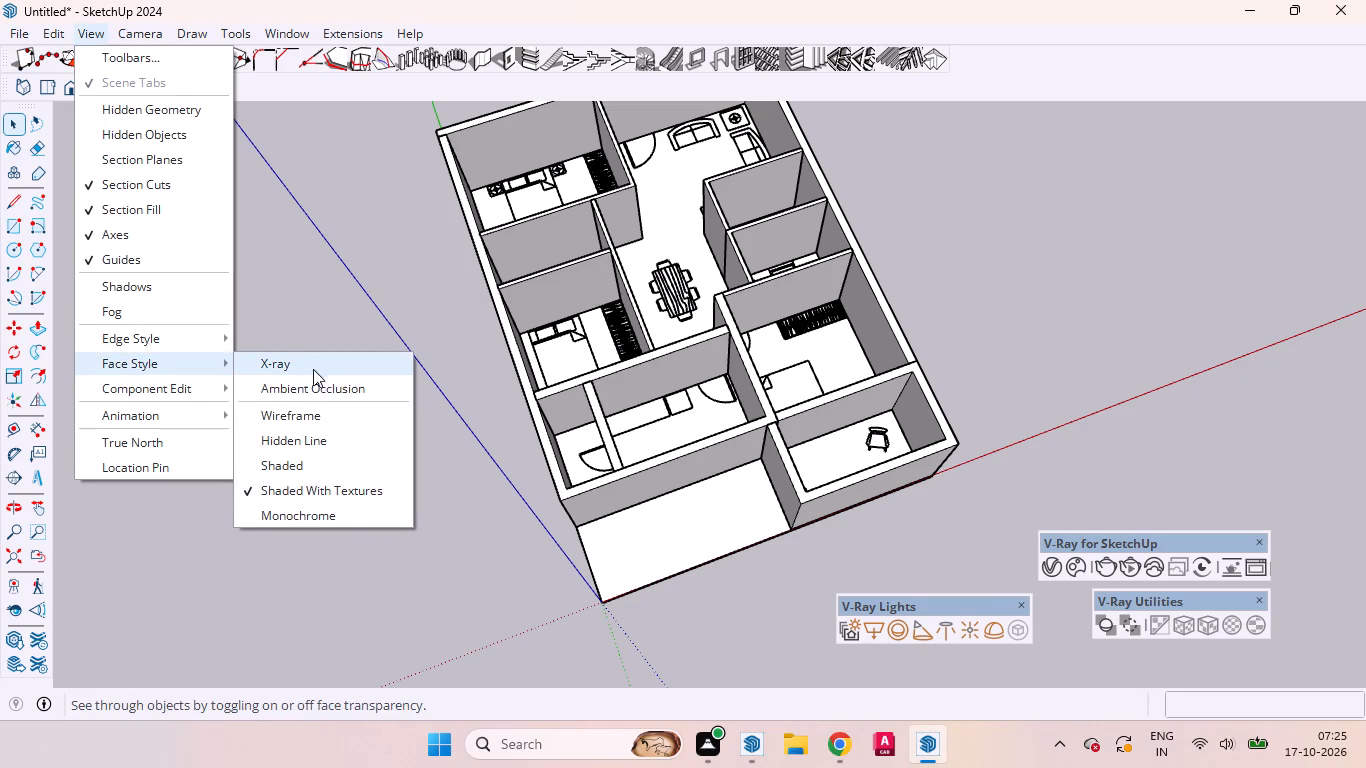
click(322, 366)
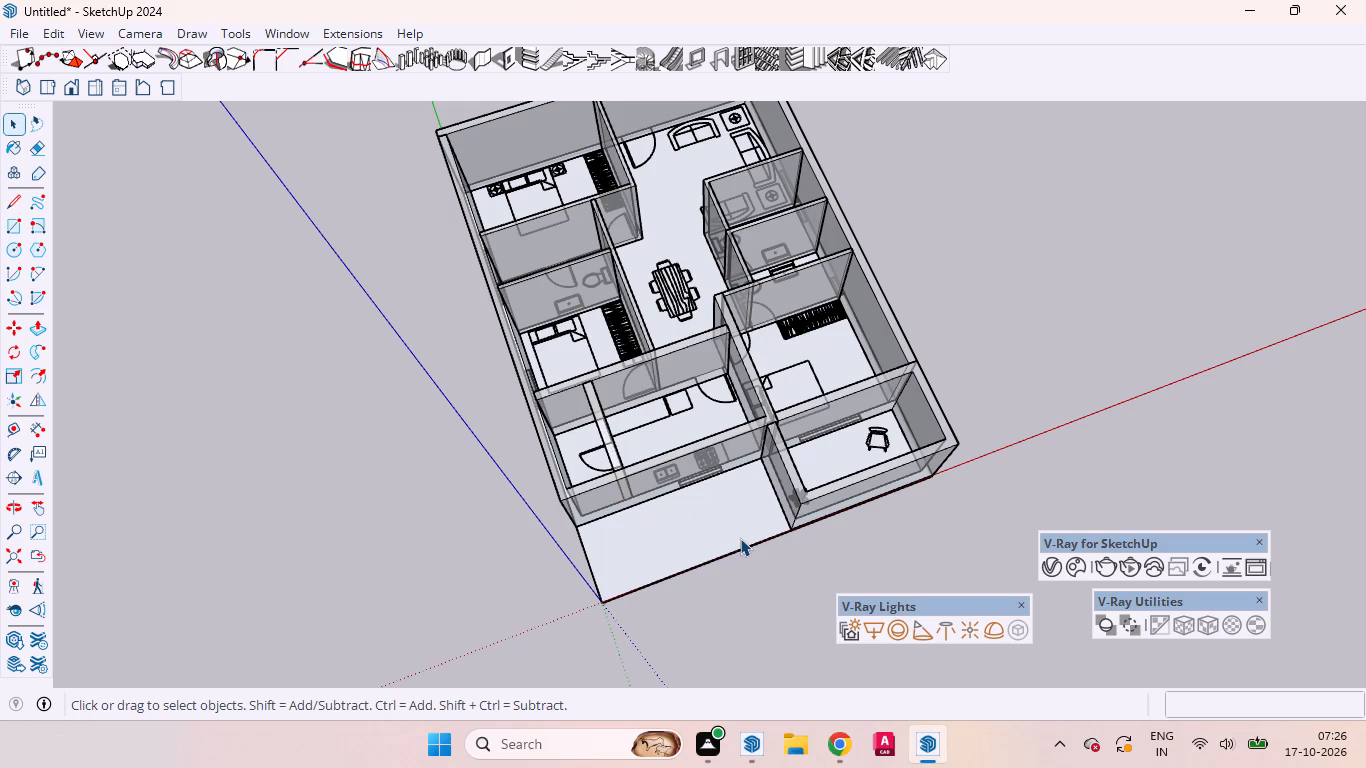
Measure the width of the kitchen window marking along the outer wall with the Dimension tool.
middle_drag(814, 531, 719, 450)
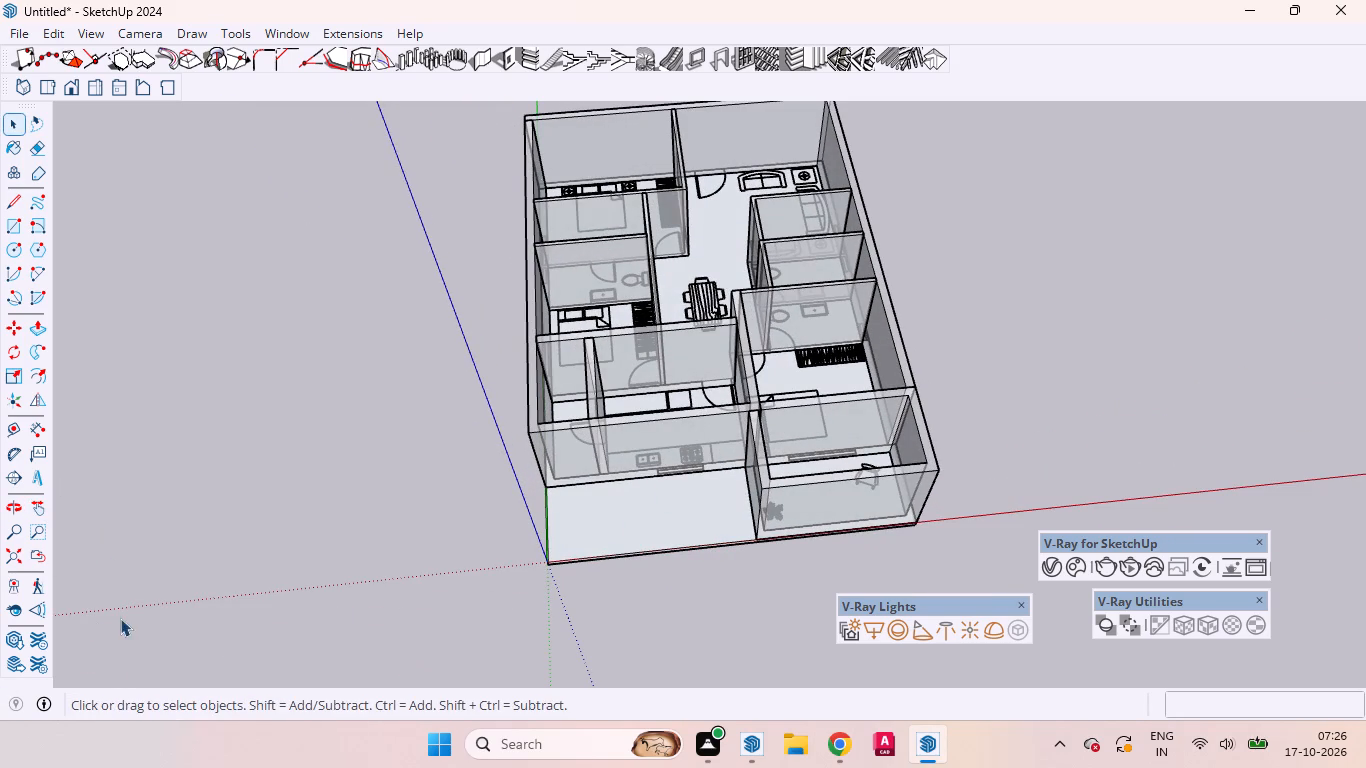
click(13, 454)
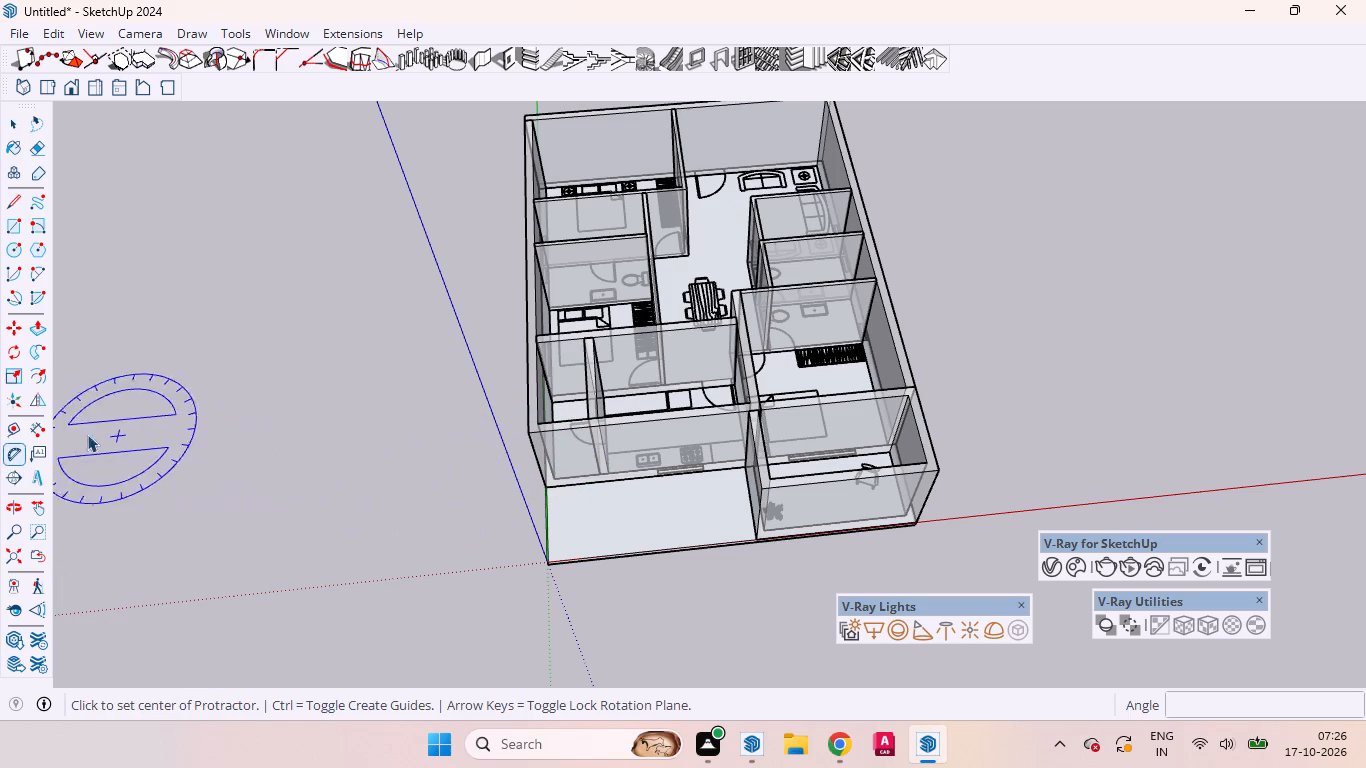
click(40, 436)
scroll(635, 472, up, 3)
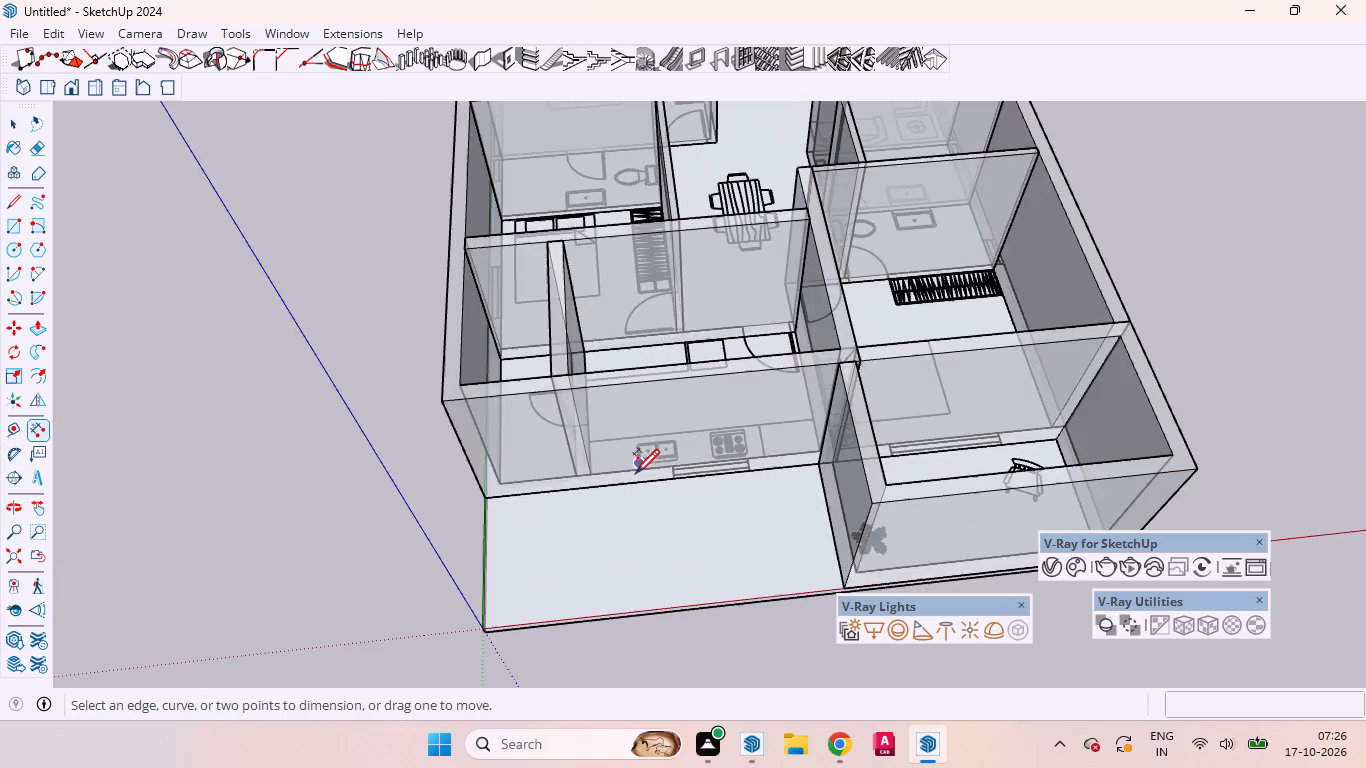
scroll(635, 472, up, 8)
scroll(703, 472, down, 2)
scroll(703, 472, up, 13)
scroll(674, 443, down, 3)
scroll(674, 442, up, 1)
scroll(674, 441, down, 3)
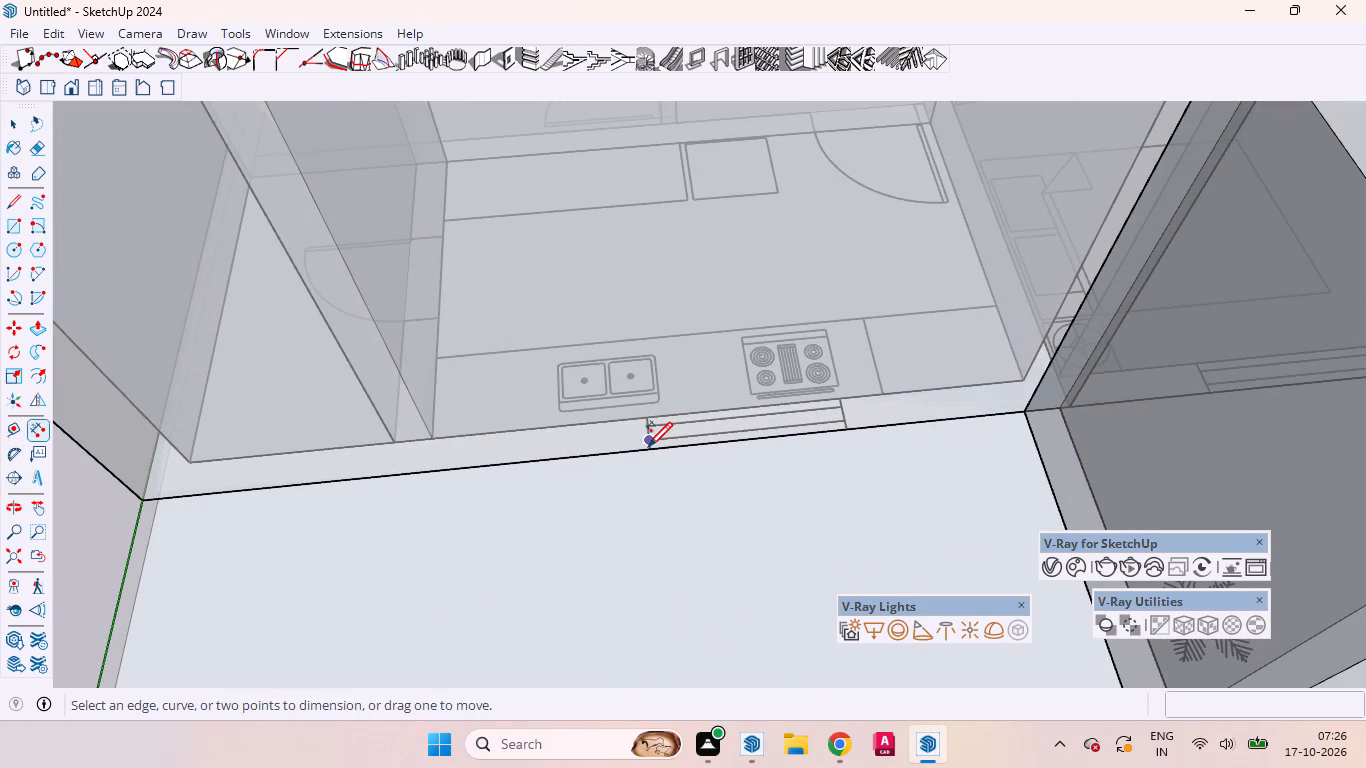
click(649, 453)
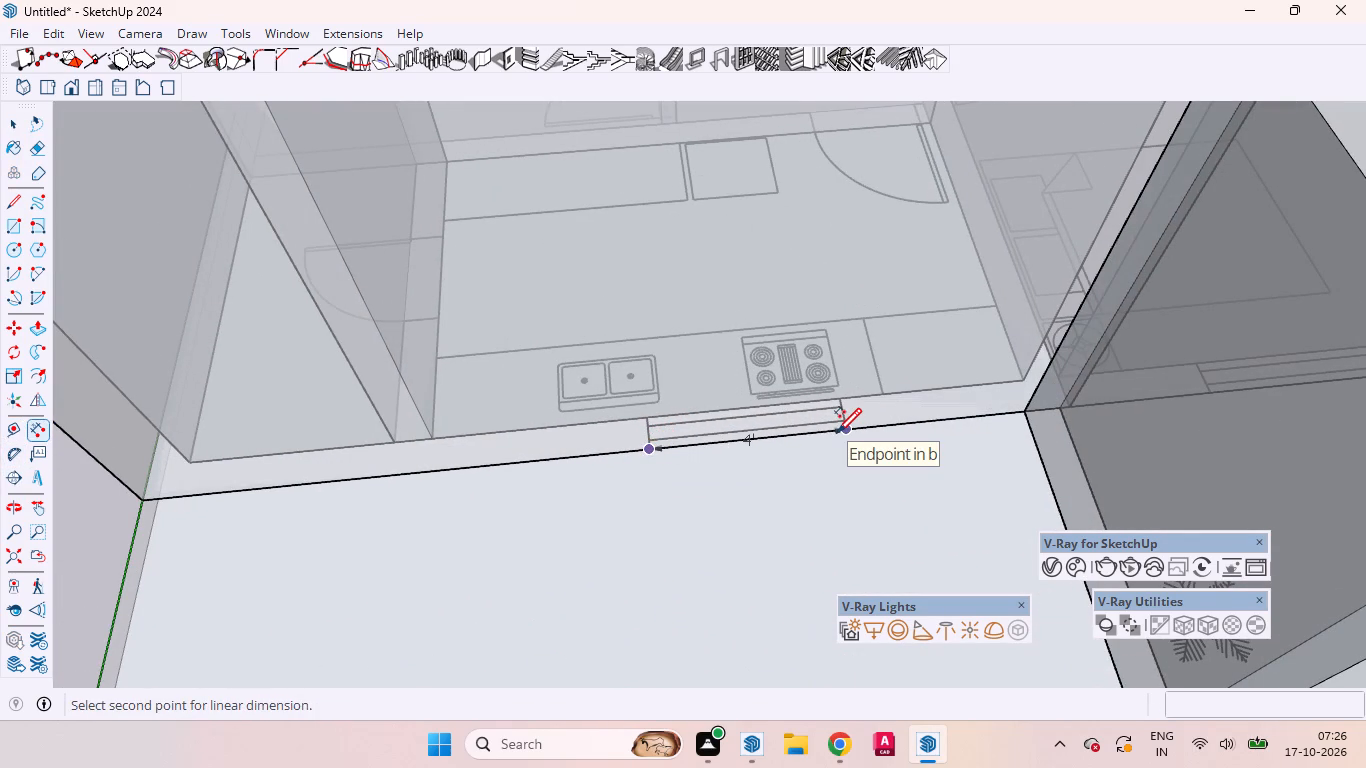
key(space)
Examine the window markings along the outer walls through the transparent model.
scroll(739, 462, up, 1)
scroll(736, 464, down, 7)
scroll(718, 527, up, 1)
scroll(718, 527, down, 2)
scroll(718, 527, up, 1)
scroll(718, 527, down, 9)
middle_drag(993, 452, 533, 399)
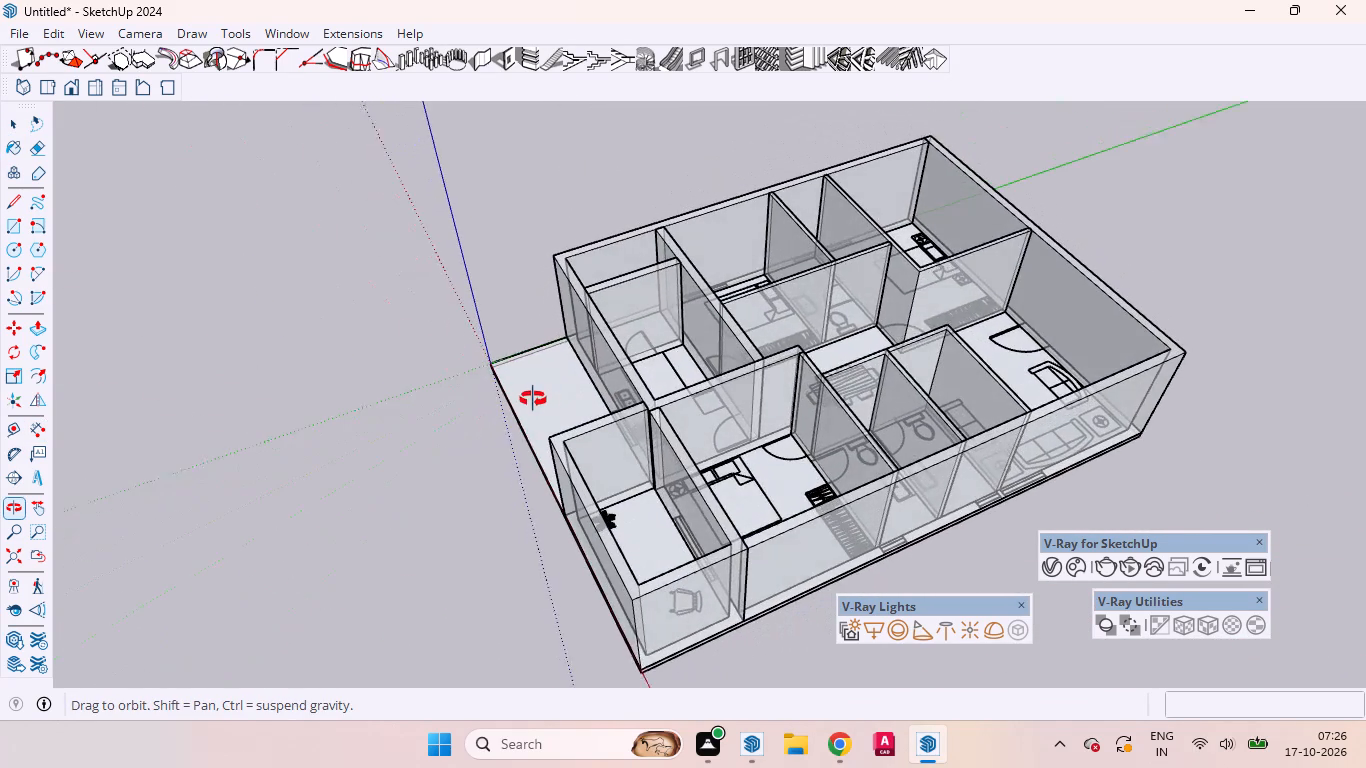
middle_drag(533, 399, 528, 391)
scroll(920, 541, up, 4)
middle_drag(882, 543, 825, 506)
scroll(763, 464, down, 4)
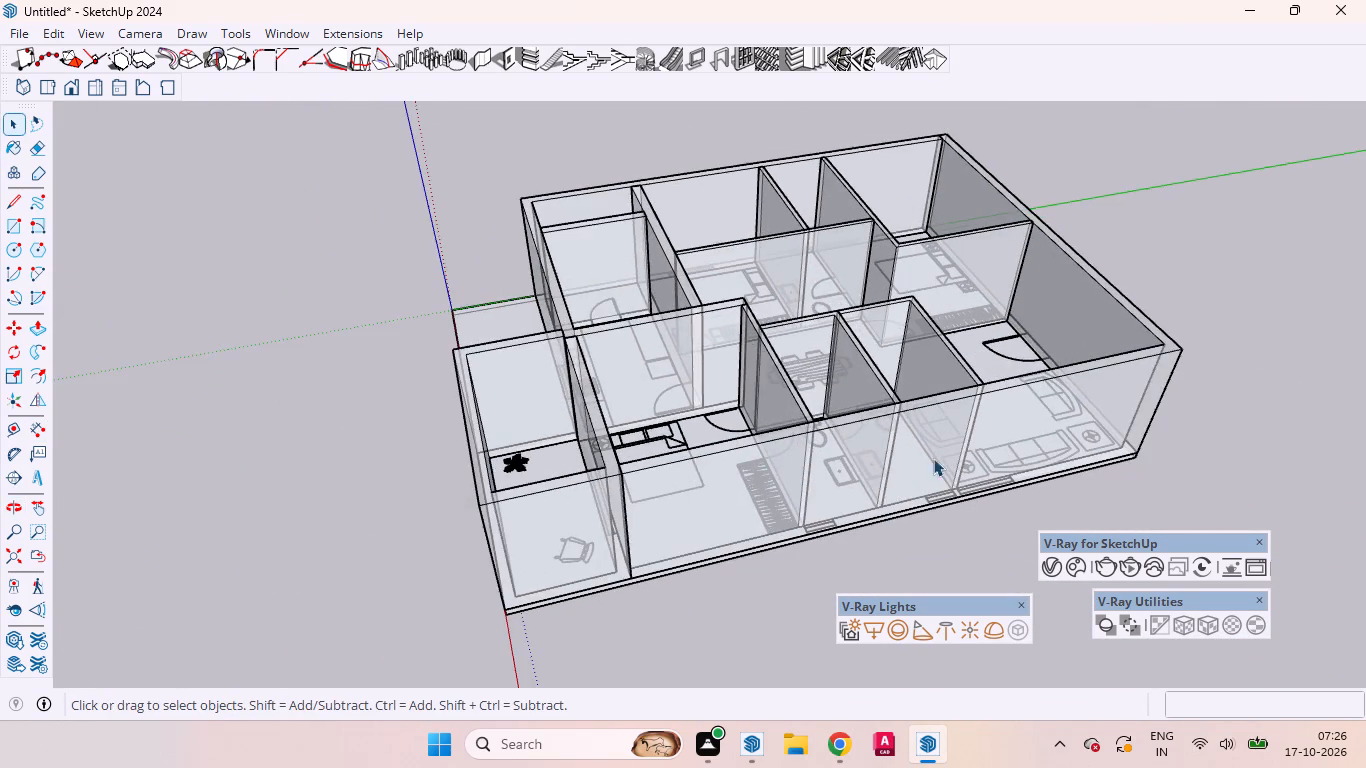
scroll(975, 460, up, 4)
middle_drag(979, 512, 889, 499)
middle_drag(955, 452, 745, 490)
scroll(753, 474, up, 1)
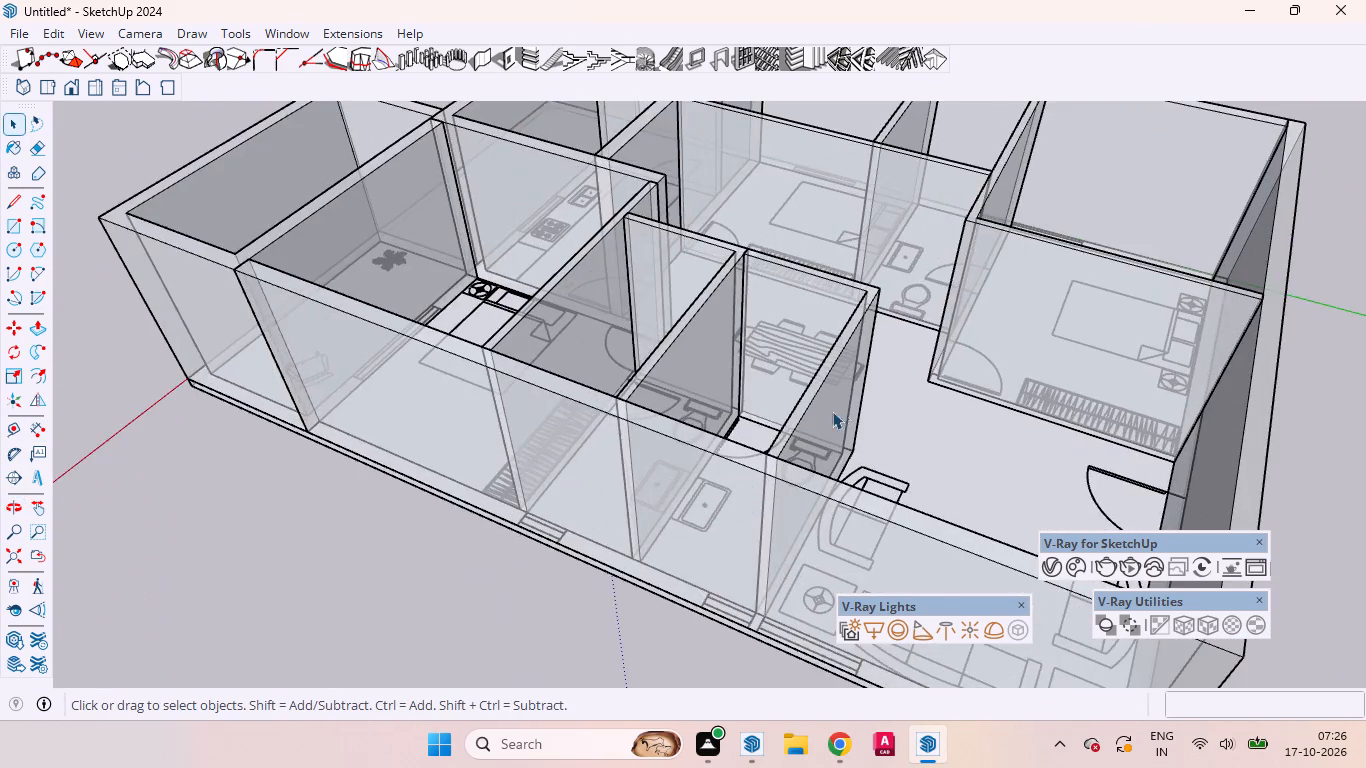
scroll(838, 409, down, 8)
middle_drag(739, 464, 1314, 448)
middle_drag(691, 491, 1030, 511)
middle_drag(996, 515, 913, 542)
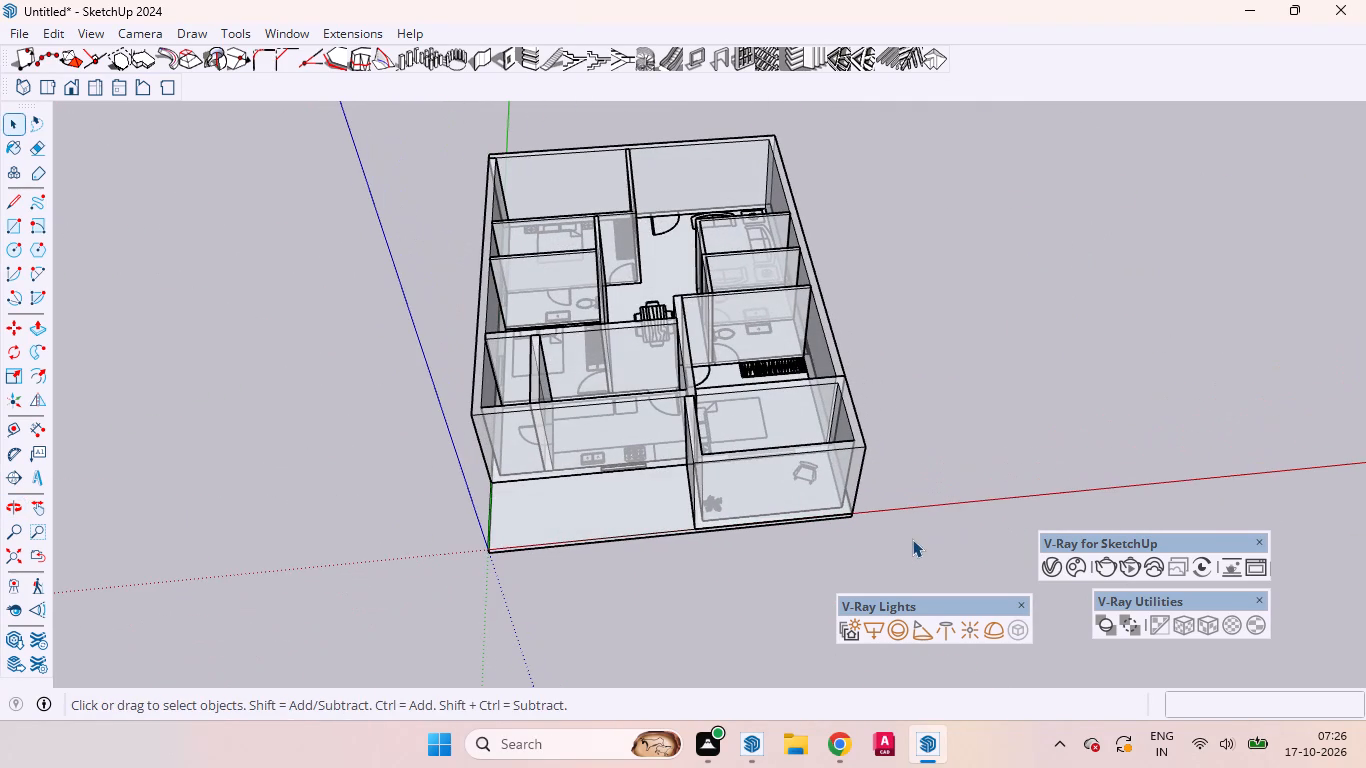
Cut a 4' wide by 4' high 1001bit wall opening at the kitchen window marking, 3' above the floor.
click(508, 62)
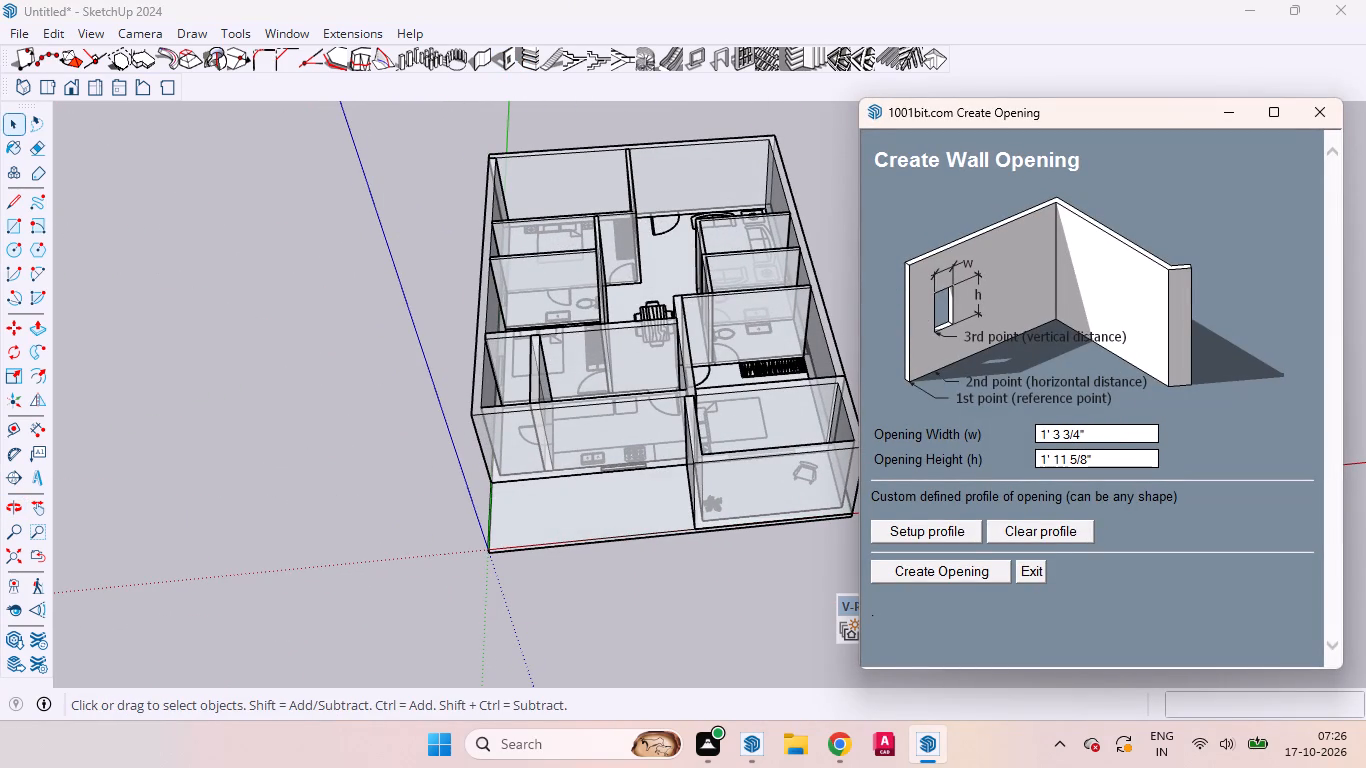
click(1107, 434)
text(4')
click(1105, 463)
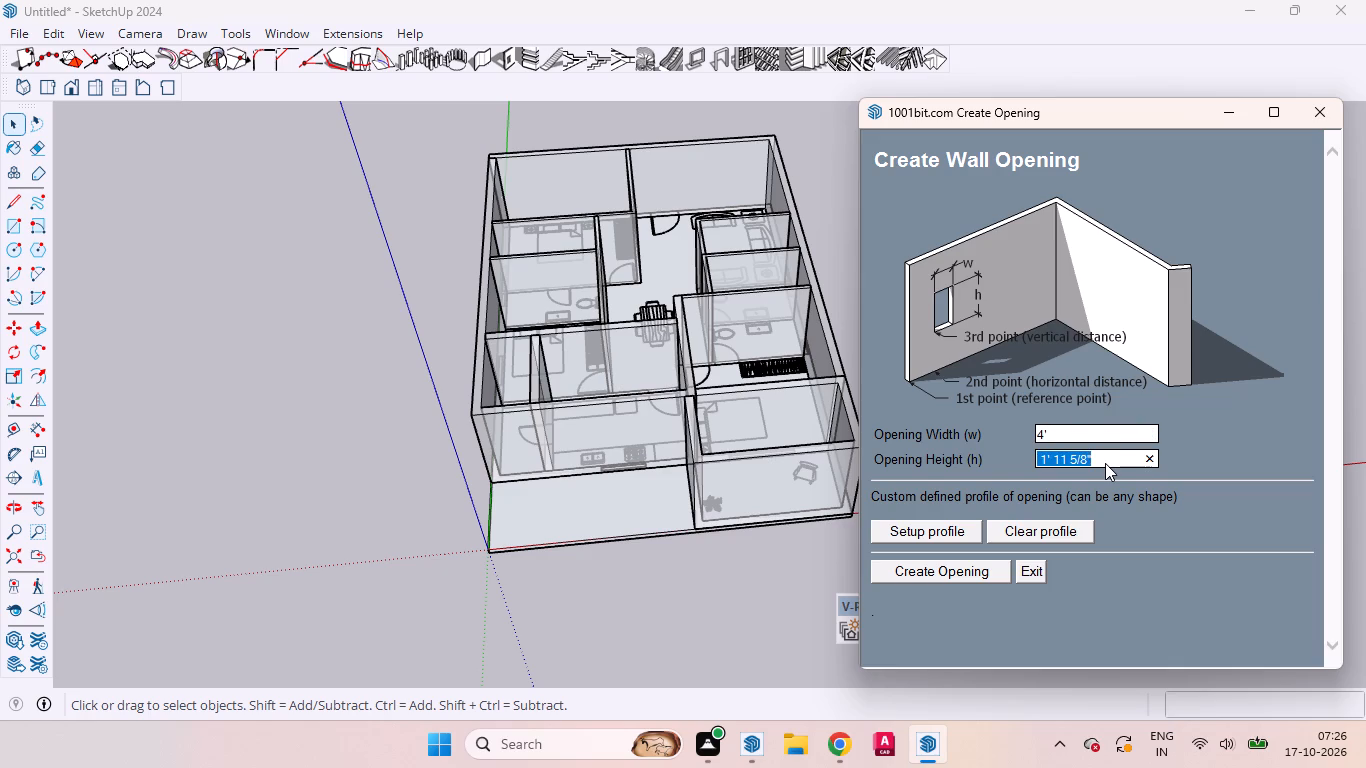
text(4')
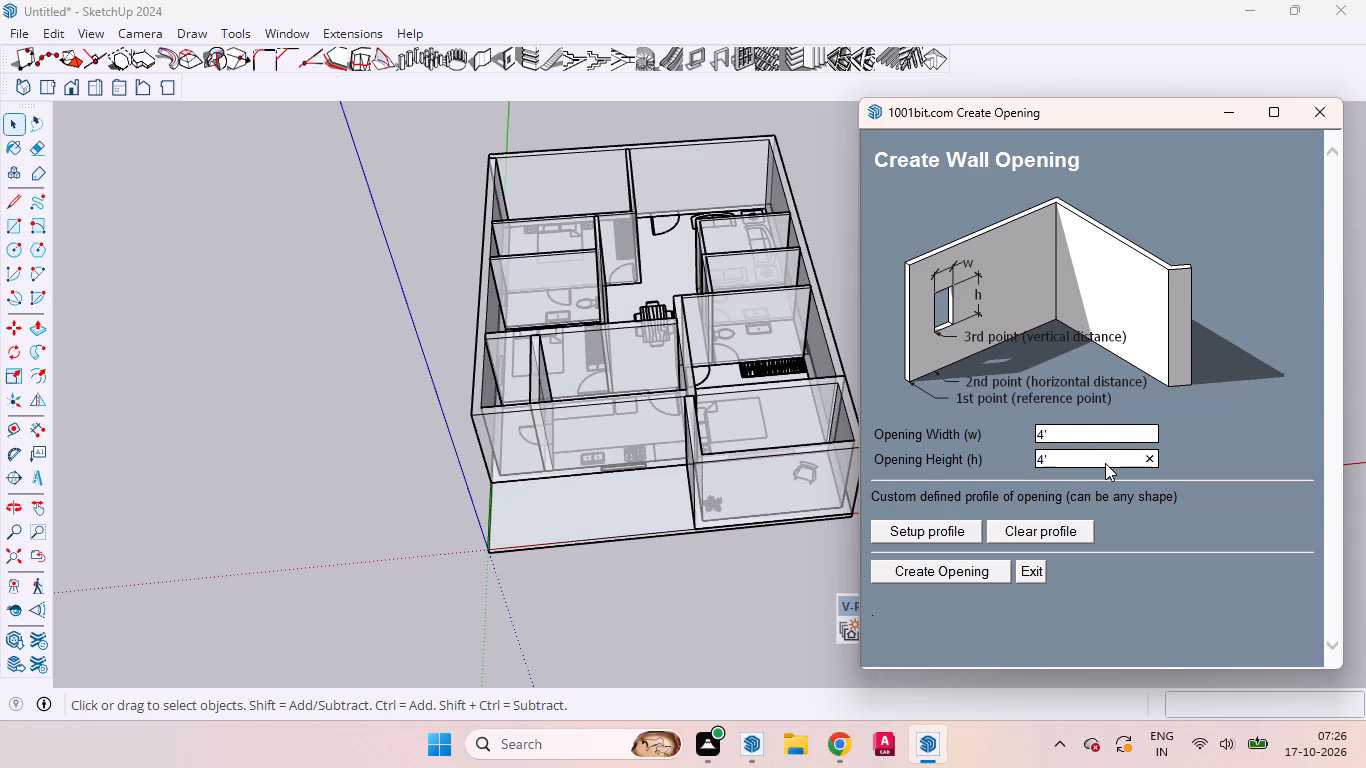
click(927, 569)
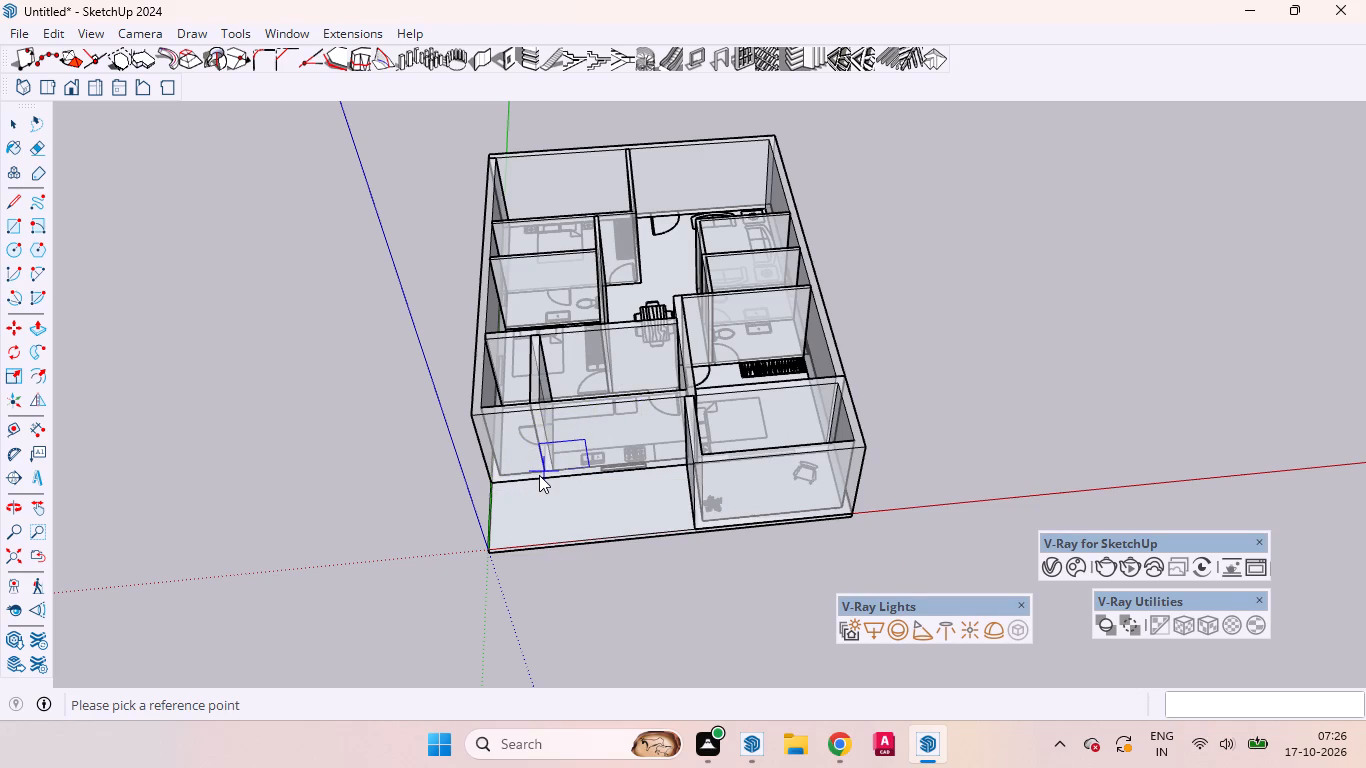
scroll(539, 475, up, 8)
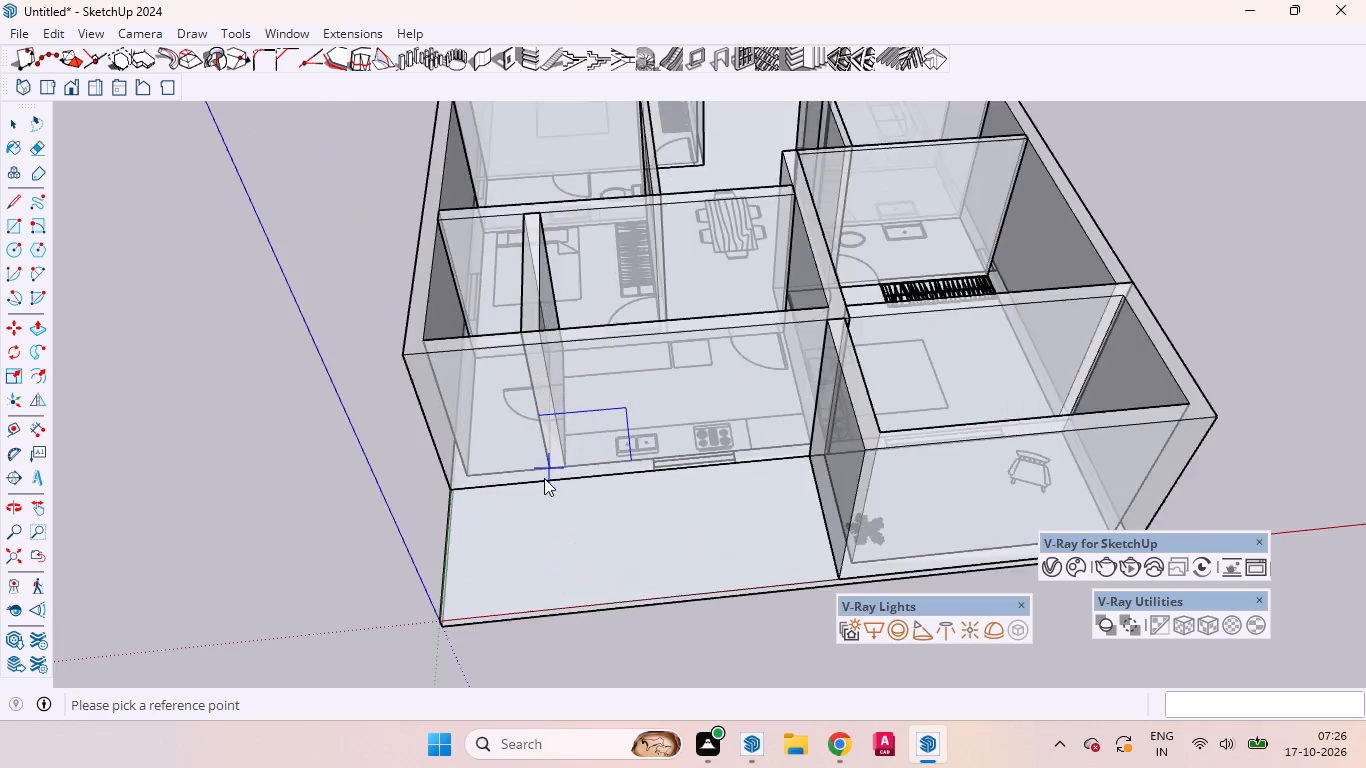
scroll(544, 478, up, 4)
scroll(549, 482, down, 2)
scroll(572, 485, up, 7)
scroll(575, 489, down, 3)
scroll(575, 489, up, 1)
scroll(578, 484, down, 1)
middle_drag(578, 484, 569, 372)
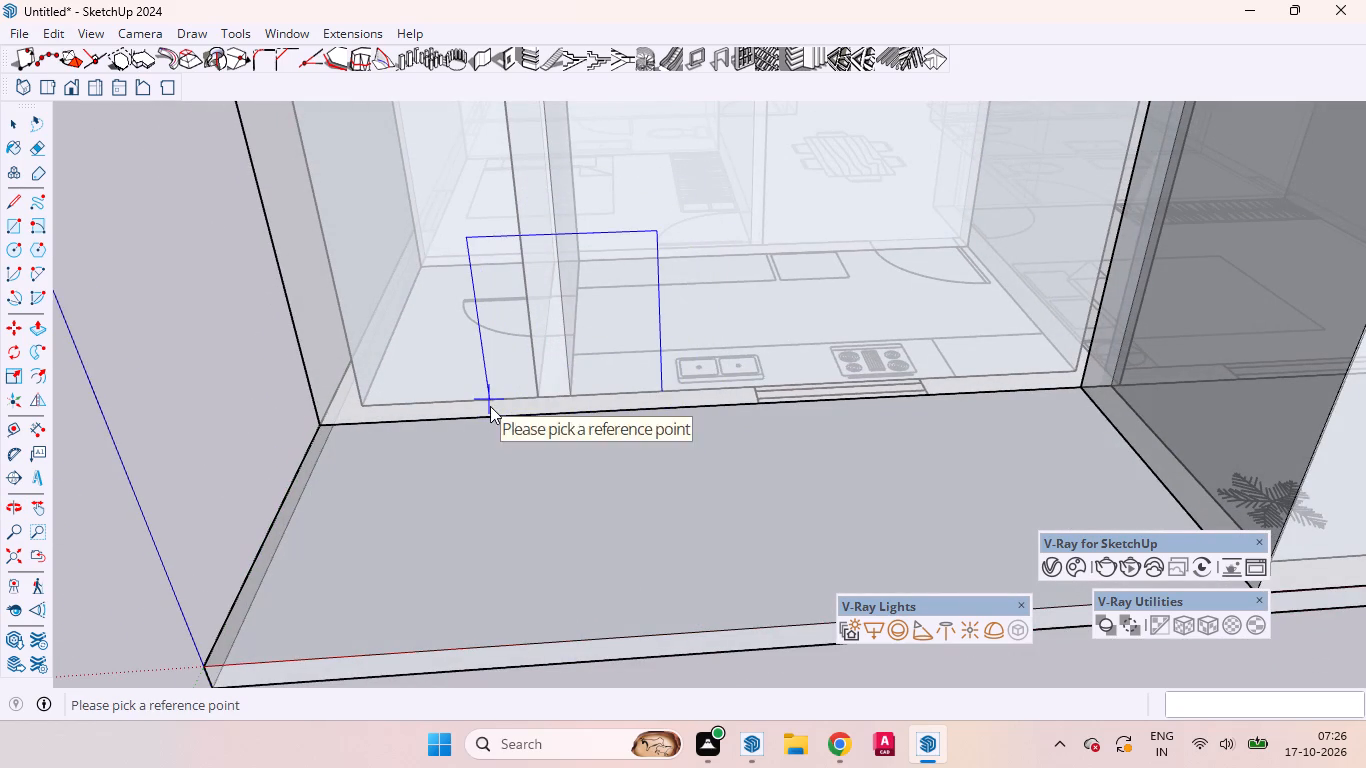
middle_drag(771, 413, 747, 343)
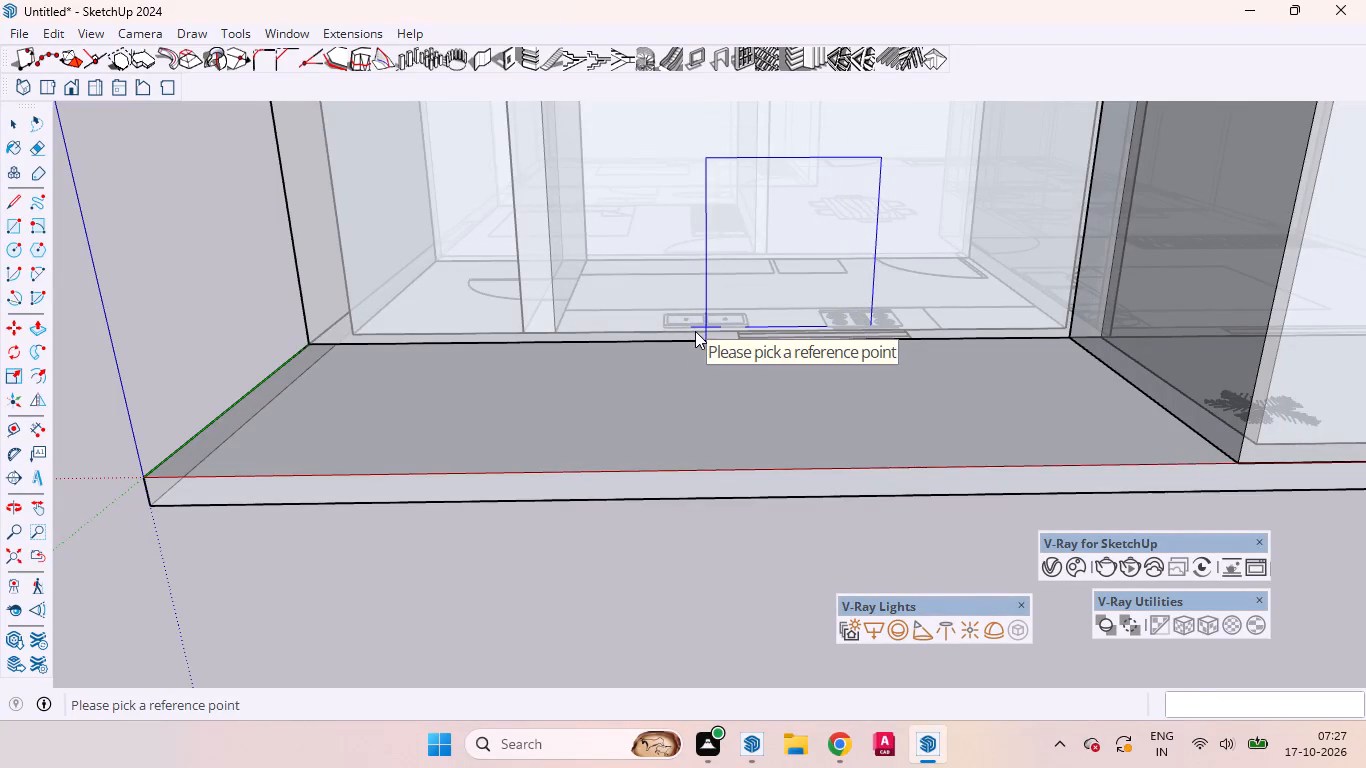
scroll(695, 332, down, 3)
middle_drag(713, 346, 1365, 653)
scroll(522, 463, up, 1)
middle_drag(535, 466, 1092, 526)
scroll(693, 521, down, 6)
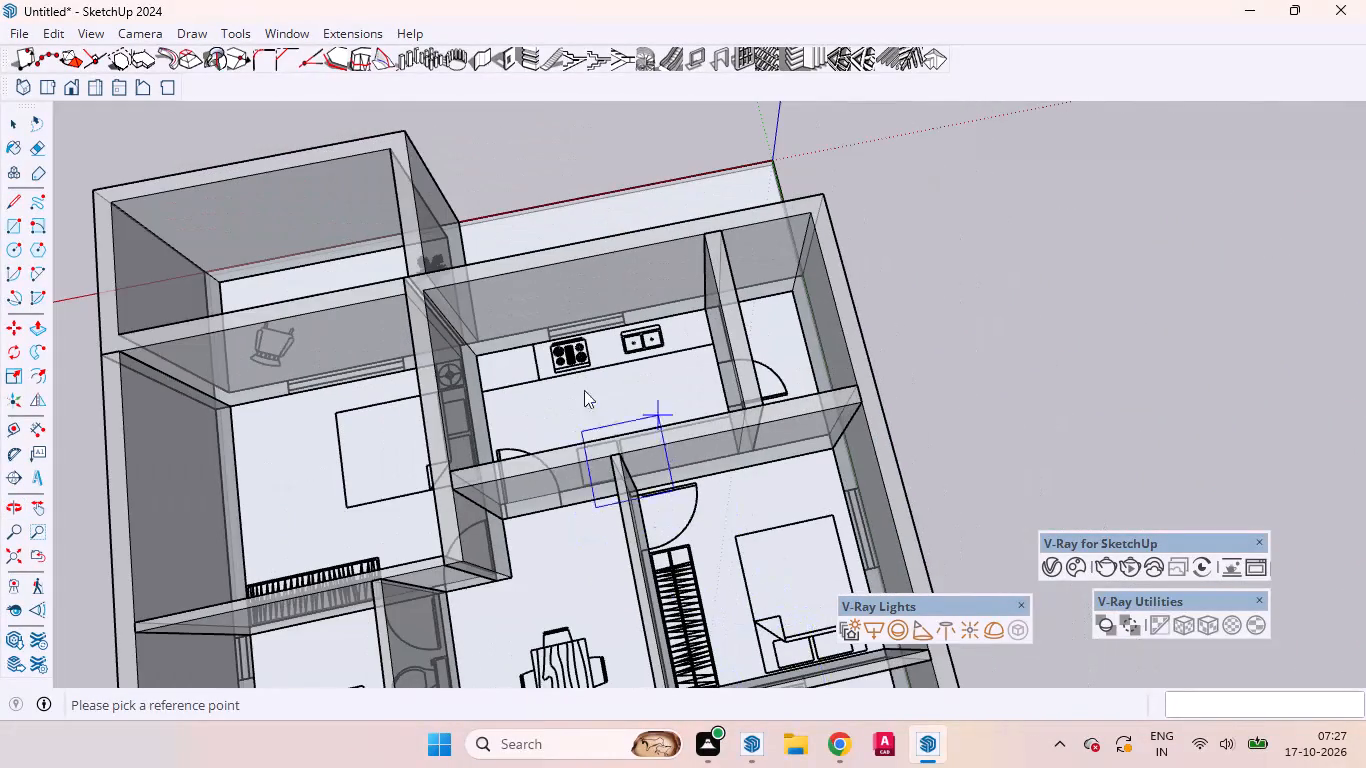
scroll(537, 348, up, 5)
scroll(538, 348, down, 2)
scroll(544, 330, up, 5)
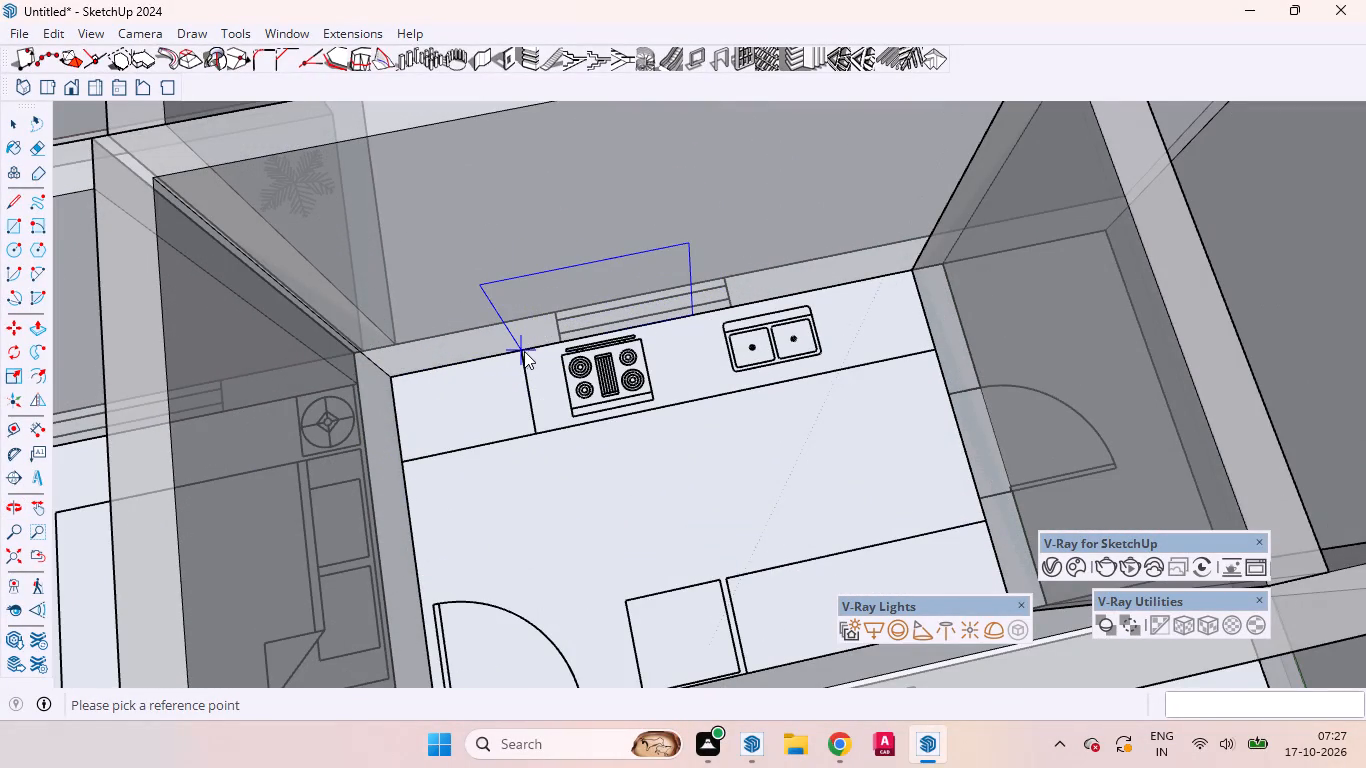
click(521, 351)
click(562, 343)
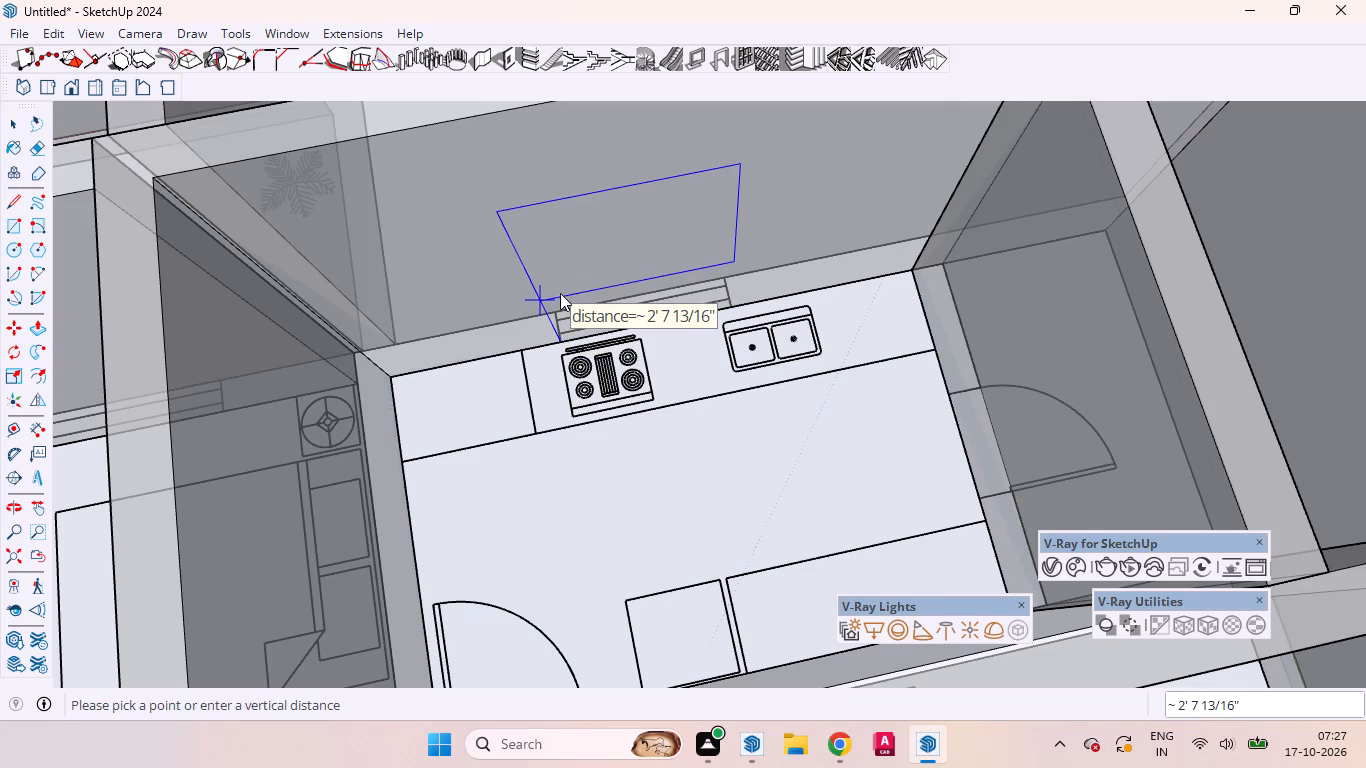
text(3')
key(Return)
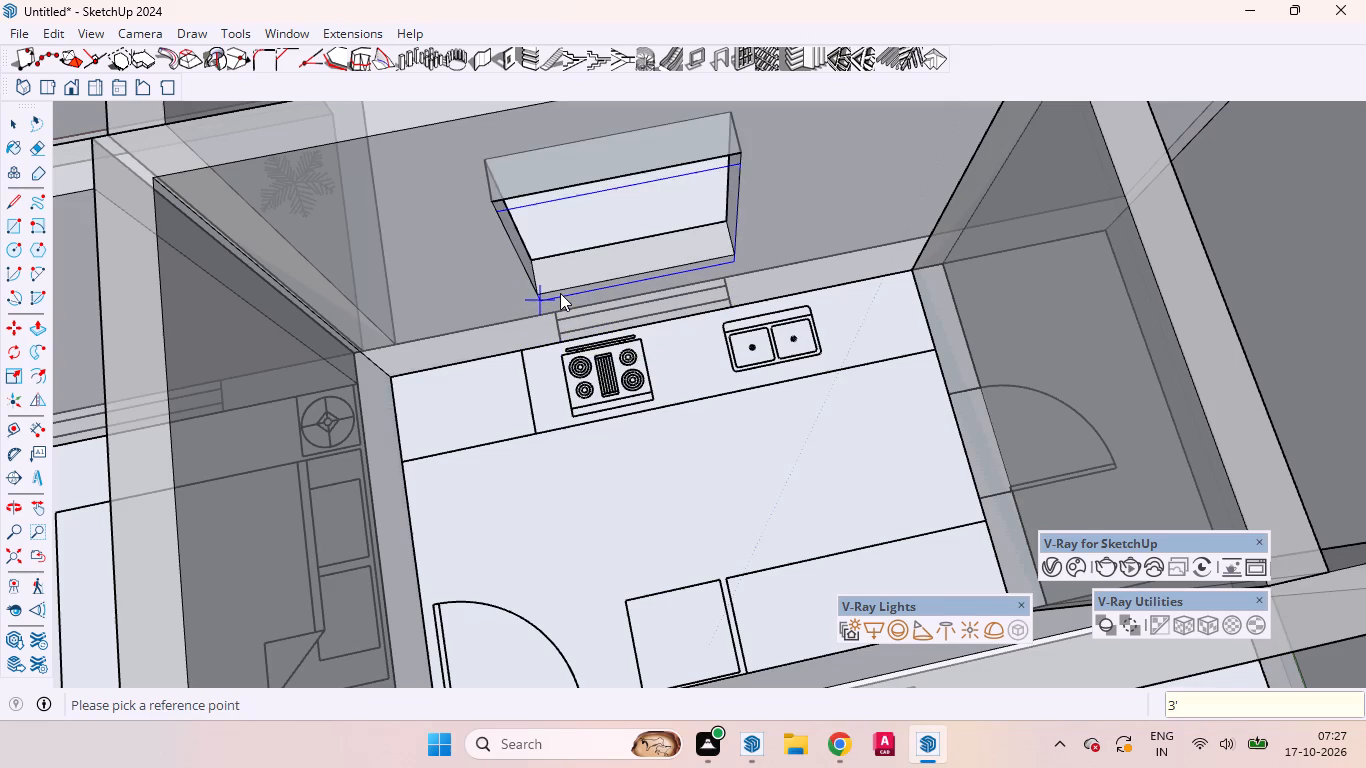
Examine the window markings in the two bedrooms adjoining the kitchen to locate the next opening.
scroll(566, 319, down, 5)
scroll(567, 303, up, 4)
scroll(569, 300, down, 3)
scroll(785, 233, down, 1)
scroll(785, 233, up, 1)
scroll(785, 233, down, 14)
scroll(900, 200, up, 1)
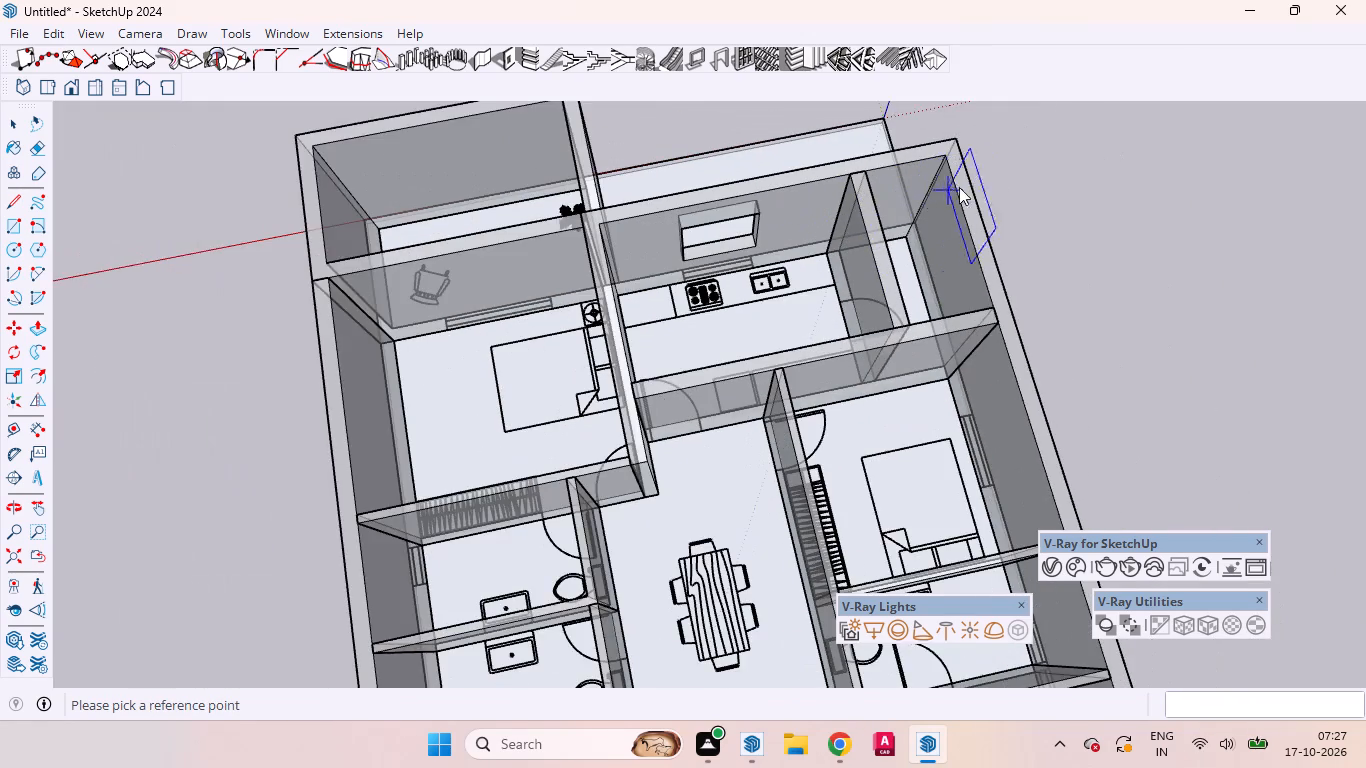
scroll(959, 187, down, 4)
scroll(559, 271, up, 4)
scroll(609, 283, down, 1)
scroll(610, 283, up, 8)
scroll(627, 279, down, 1)
scroll(627, 279, up, 1)
scroll(627, 279, down, 1)
scroll(627, 279, up, 2)
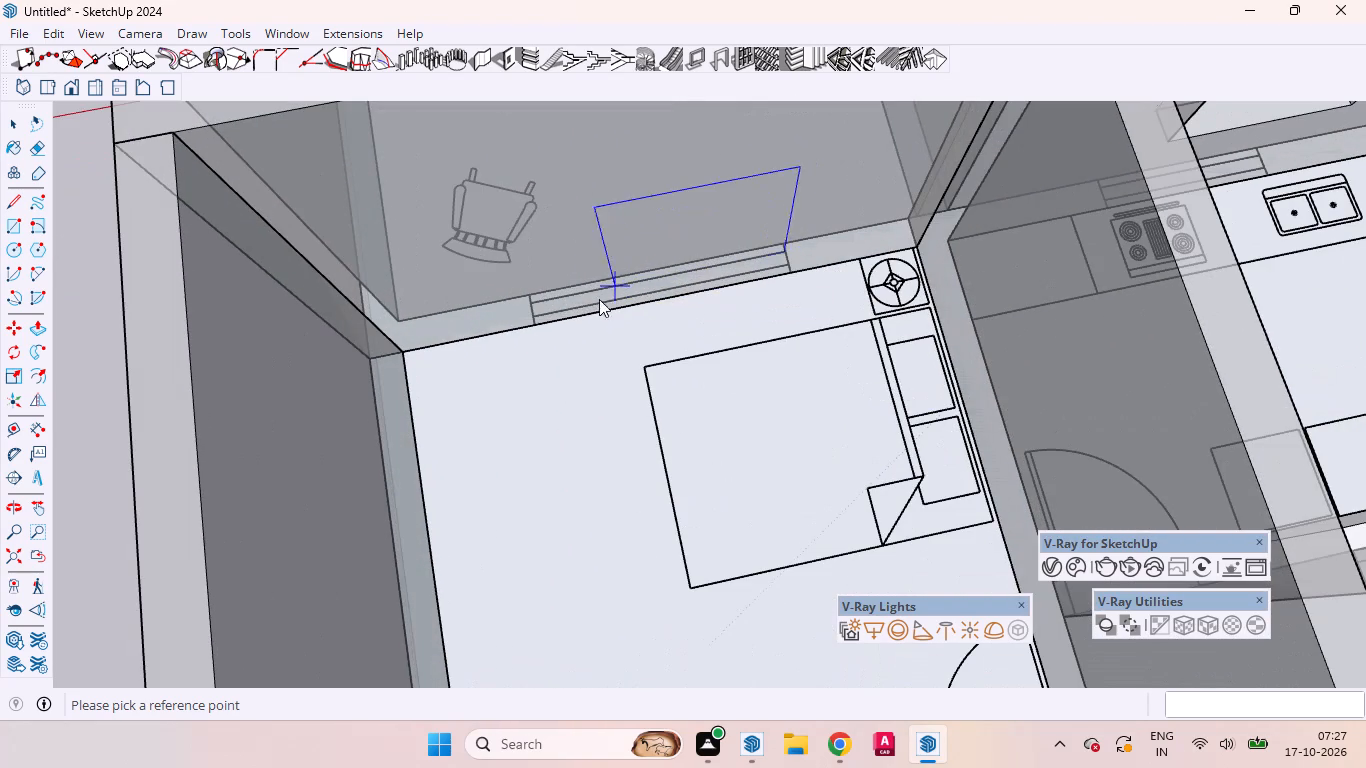
scroll(697, 275, down, 3)
scroll(697, 274, up, 4)
scroll(697, 274, down, 4)
scroll(697, 274, up, 1)
scroll(697, 274, down, 6)
scroll(631, 253, up, 2)
scroll(631, 253, down, 2)
scroll(631, 246, up, 1)
scroll(631, 246, down, 5)
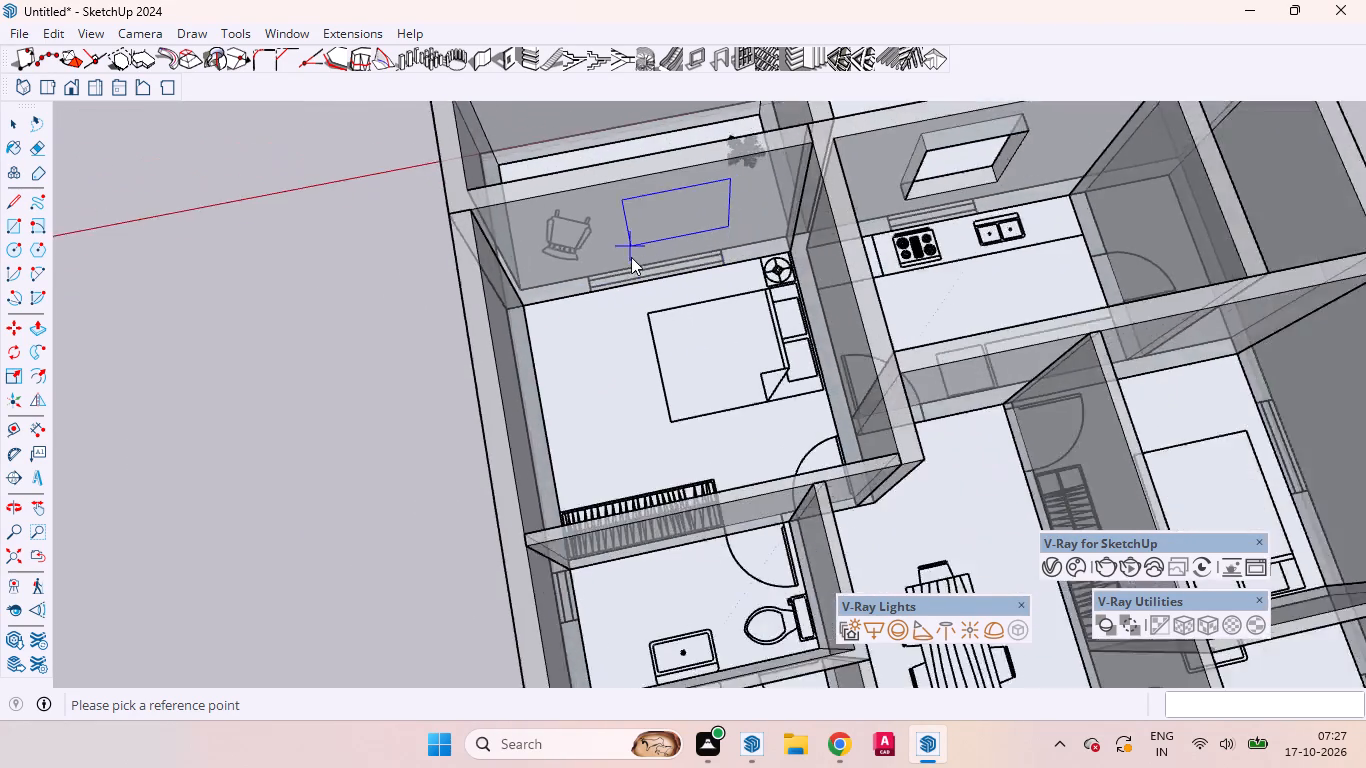
scroll(631, 257, up, 1)
scroll(631, 255, down, 6)
scroll(962, 371, up, 3)
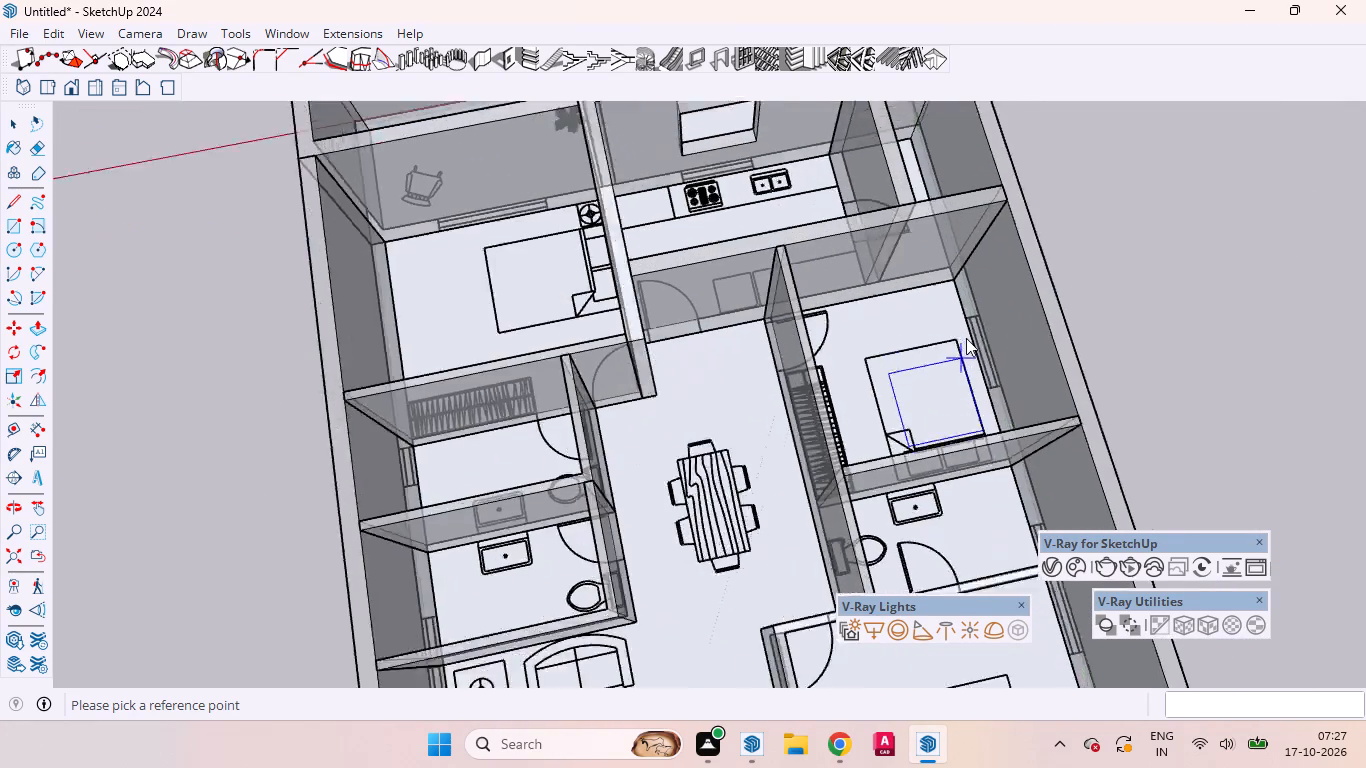
Cut a 1001bit wall opening at the outer-wall window marking of the bedroom beside the kitchen, 3' above the floor.
scroll(966, 338, up, 9)
middle_drag(900, 337, 1326, 310)
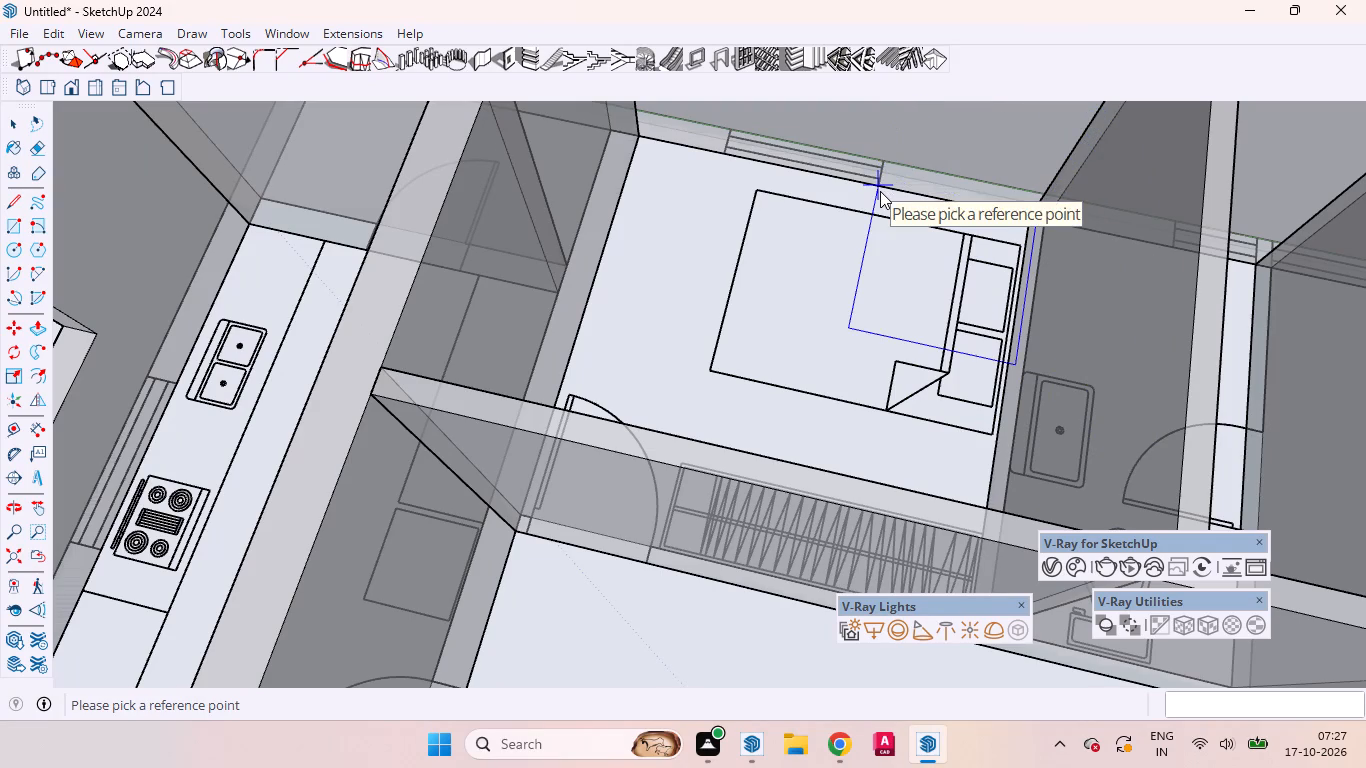
middle_drag(862, 223, 950, 169)
scroll(748, 196, up, 3)
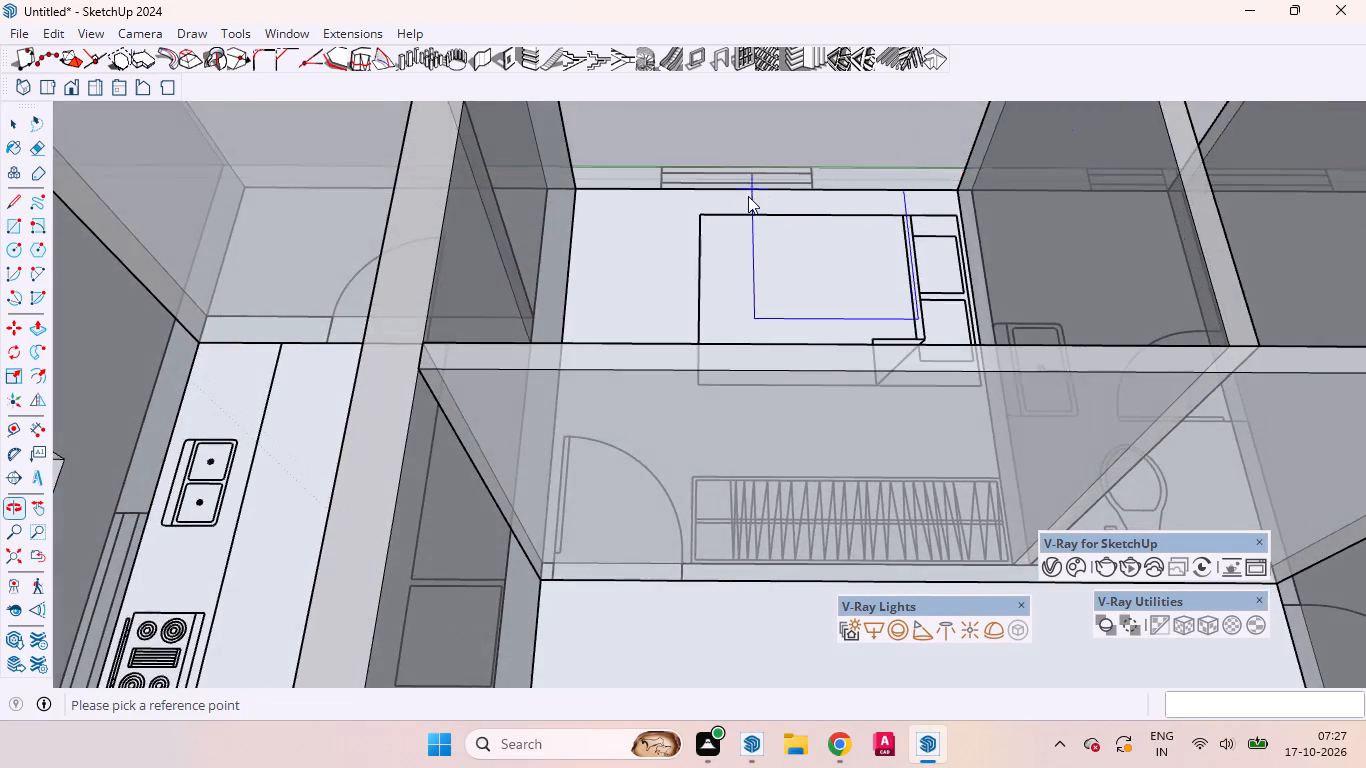
scroll(748, 196, up, 6)
scroll(692, 177, down, 2)
scroll(689, 180, up, 1)
scroll(689, 180, down, 1)
scroll(687, 180, up, 3)
click(524, 173)
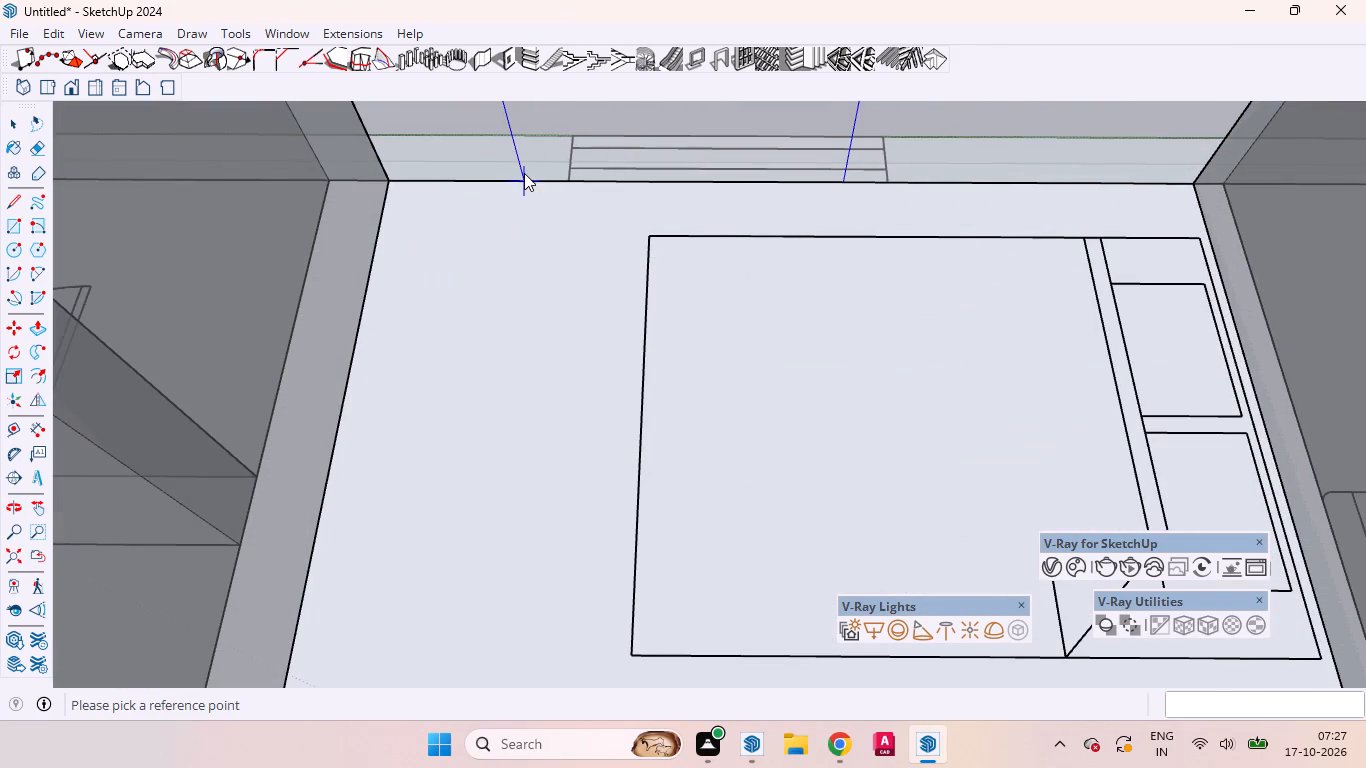
click(571, 177)
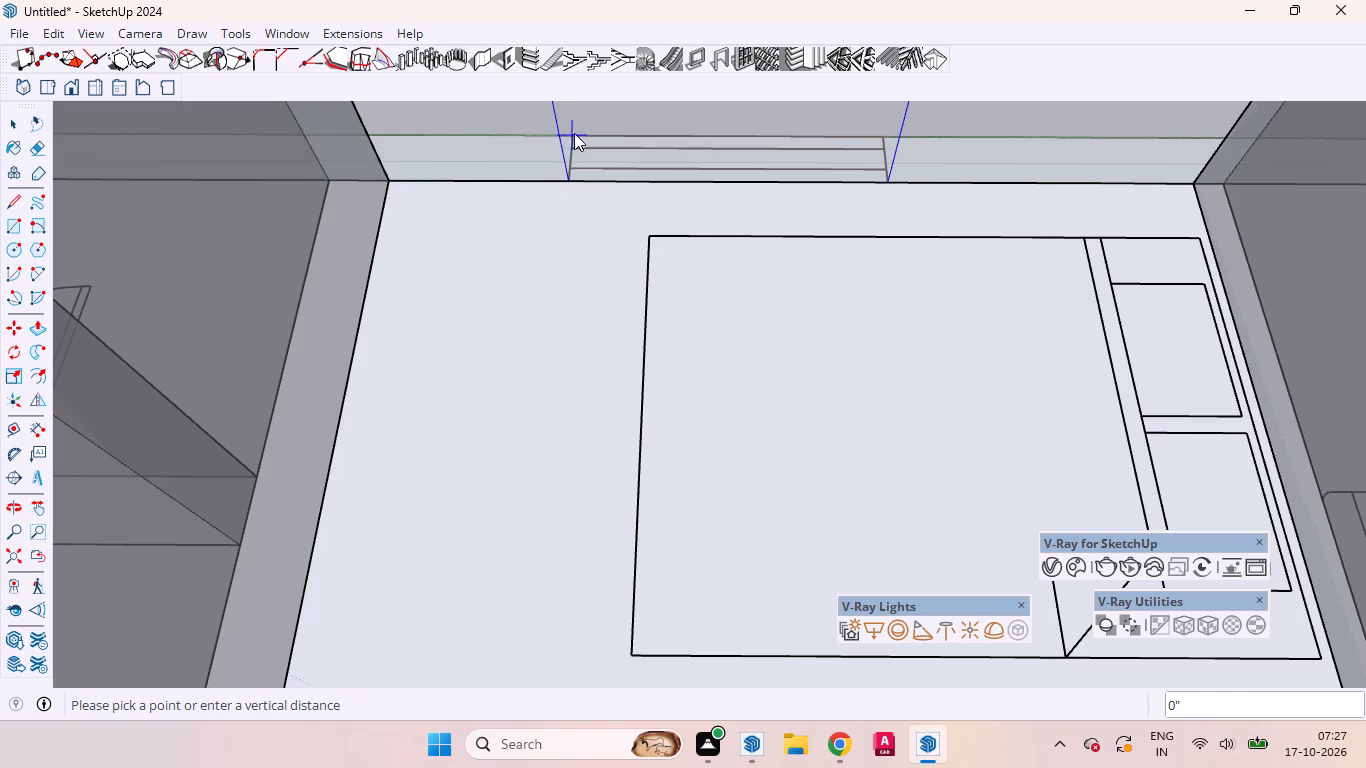
text(3')
key(Return)
Cut a 1001bit wall opening at the living room window marking behind the sofa and side table, 3' above the floor.
scroll(656, 227, down, 4)
scroll(656, 231, up, 5)
scroll(660, 248, down, 1)
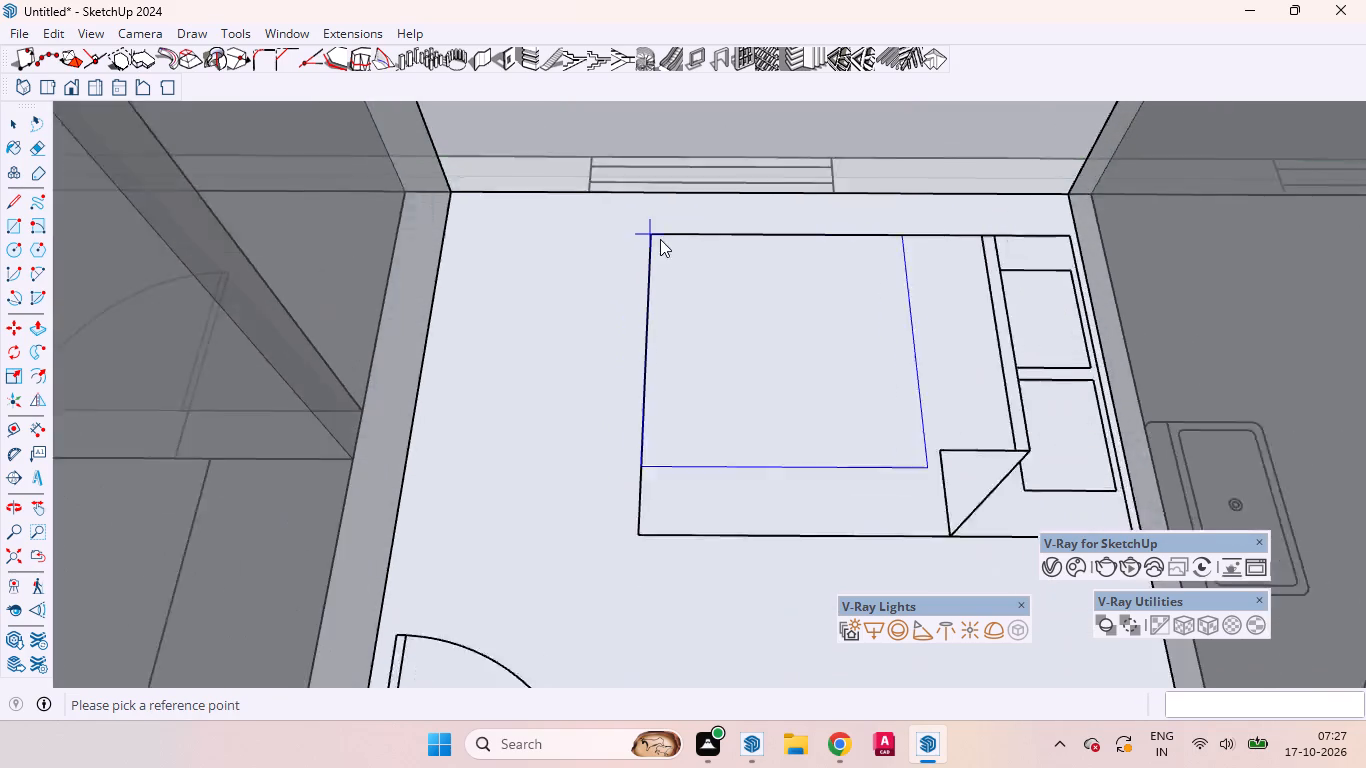
scroll(660, 227, down, 9)
scroll(669, 238, up, 1)
scroll(669, 239, down, 12)
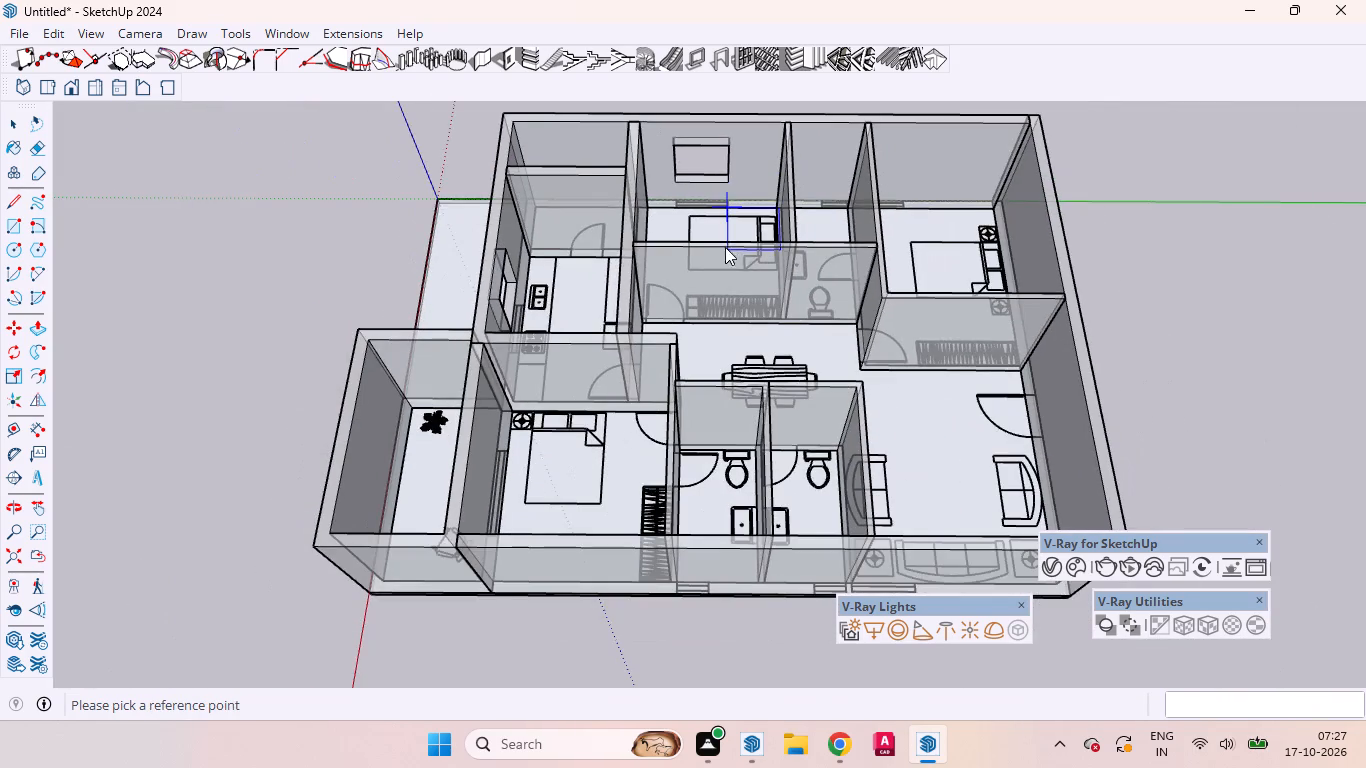
middle_drag(731, 253, 751, 158)
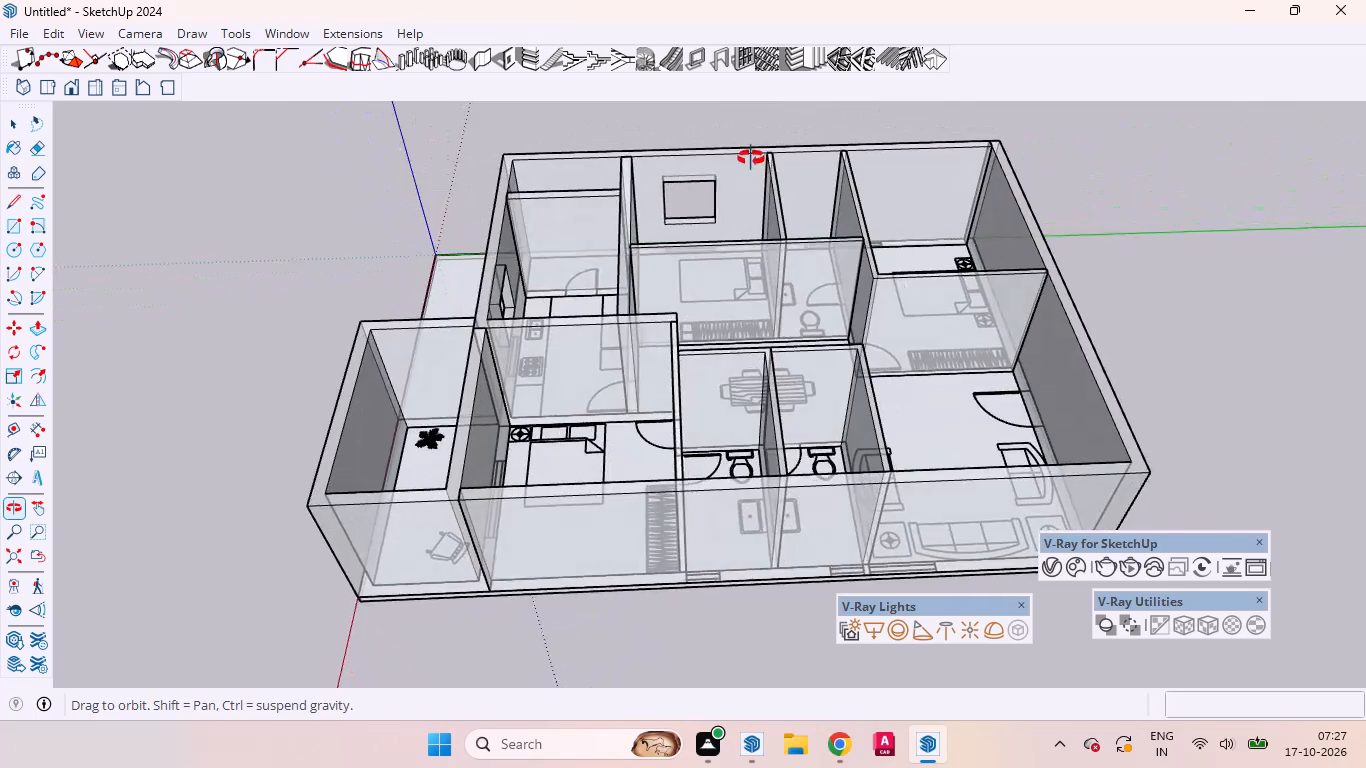
middle_drag(751, 158, 72, 245)
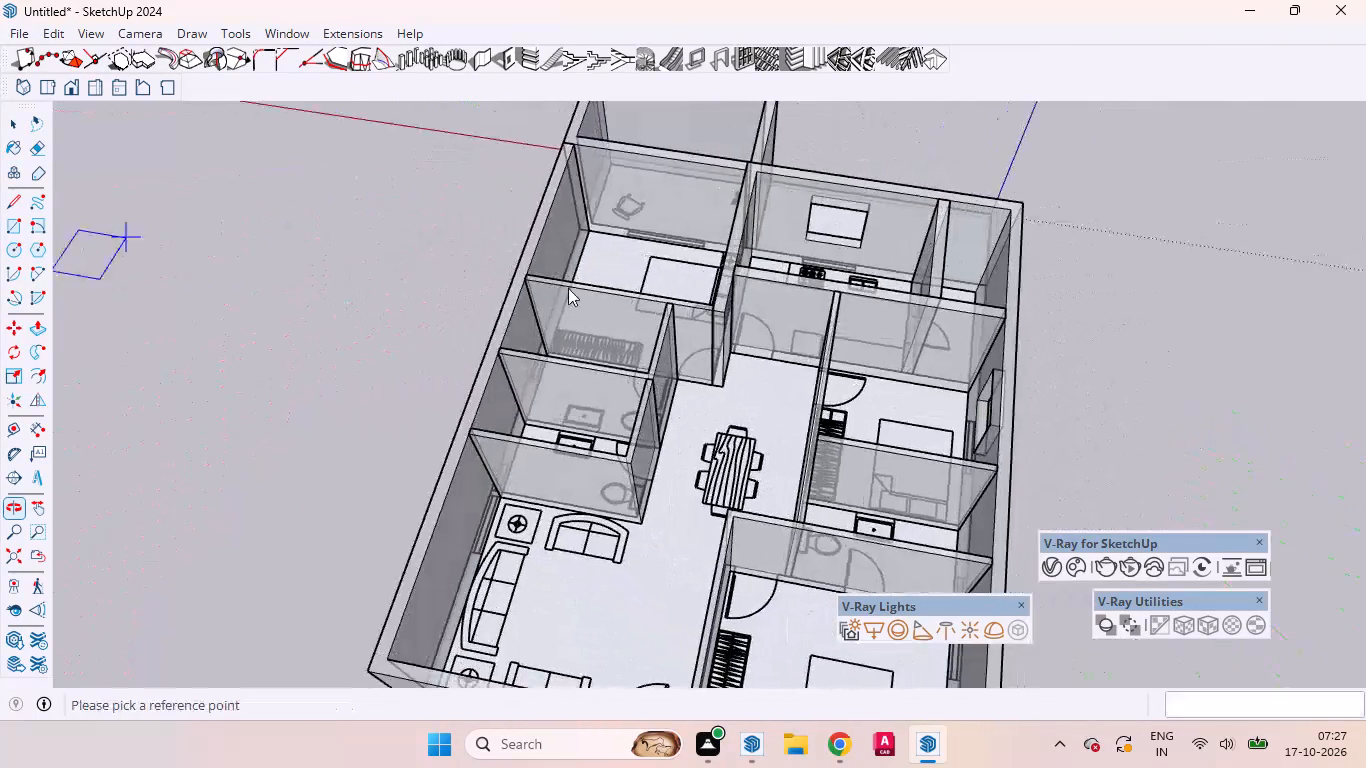
scroll(614, 341, up, 1)
middle_drag(620, 375, 373, 341)
scroll(507, 375, up, 13)
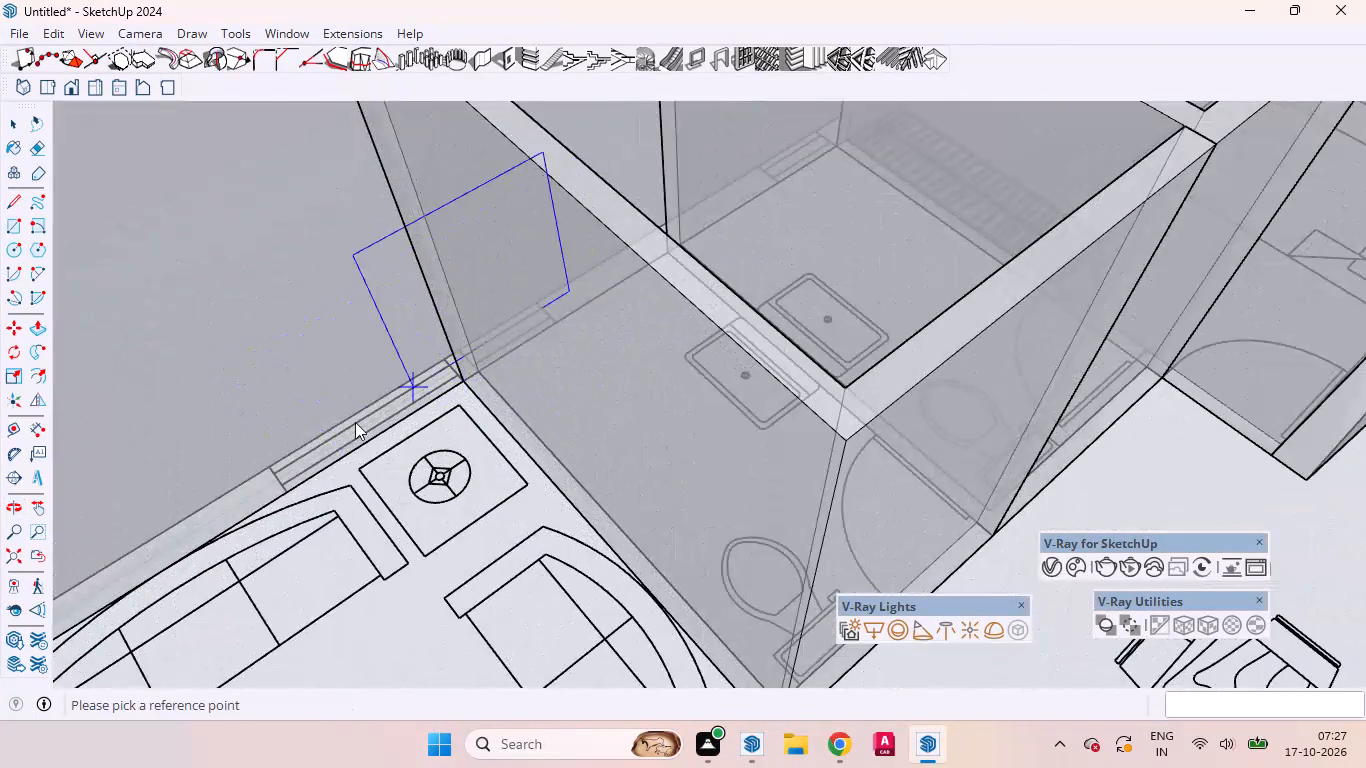
click(198, 549)
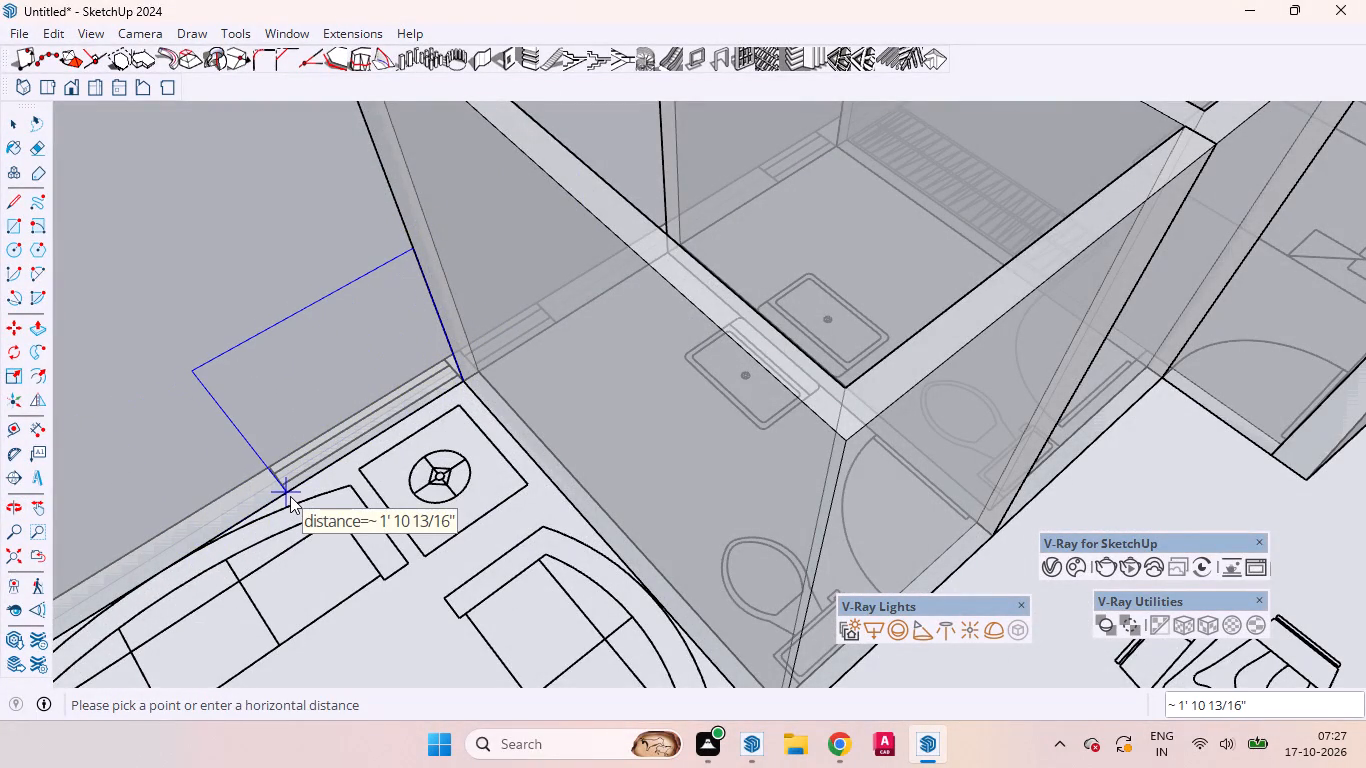
click(290, 496)
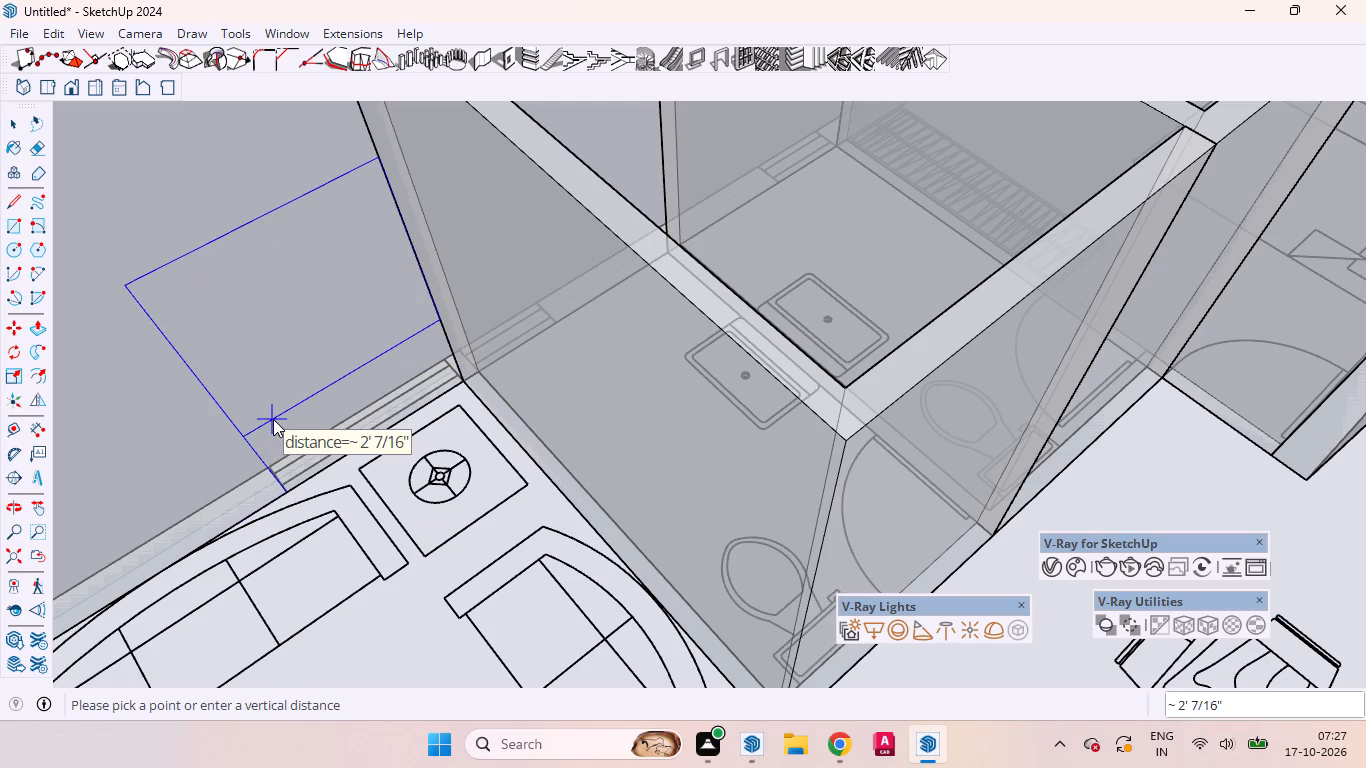
text(3')
key(Return)
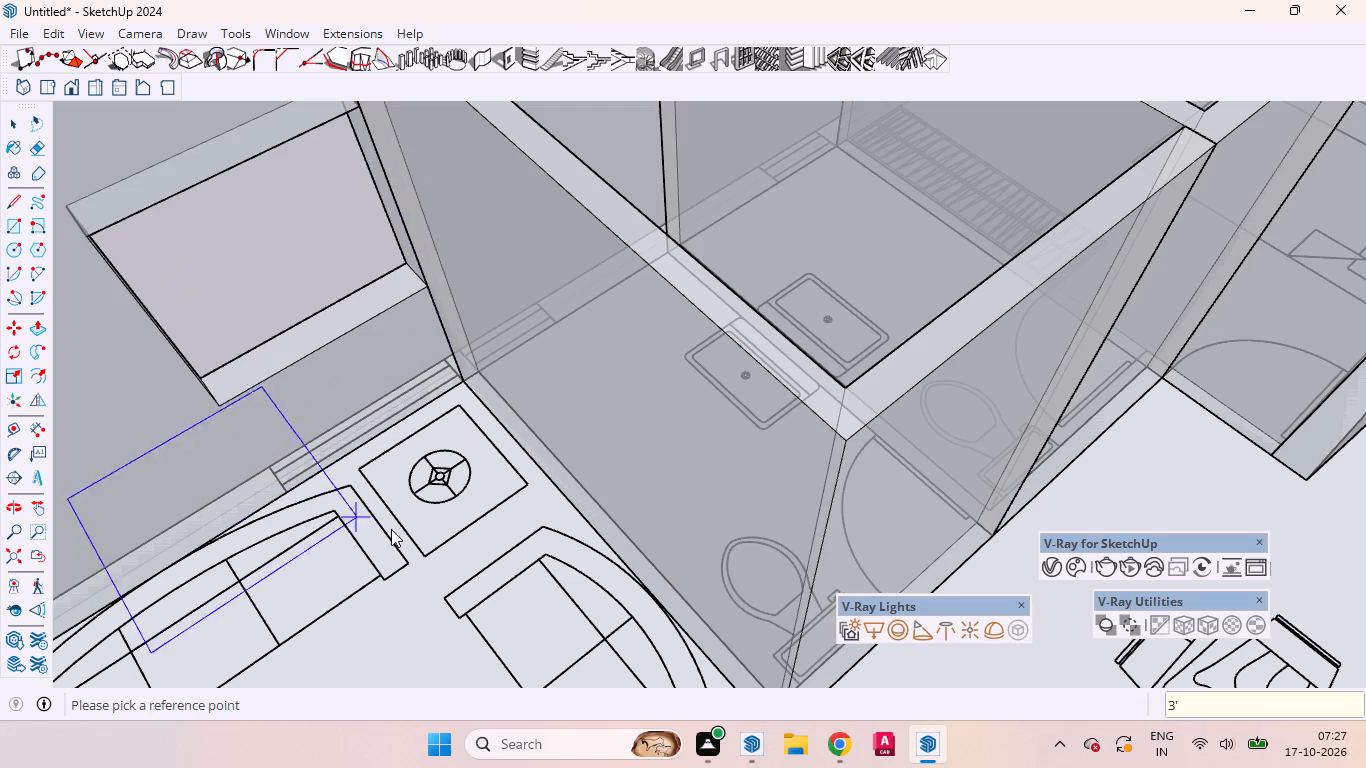
Cut a 1001bit wall opening at the outer-wall window marking of the far corner bedroom beyond the bathroom, 3' above the floor.
scroll(397, 506, up, 3)
scroll(400, 500, down, 6)
scroll(559, 432, down, 6)
scroll(620, 324, down, 12)
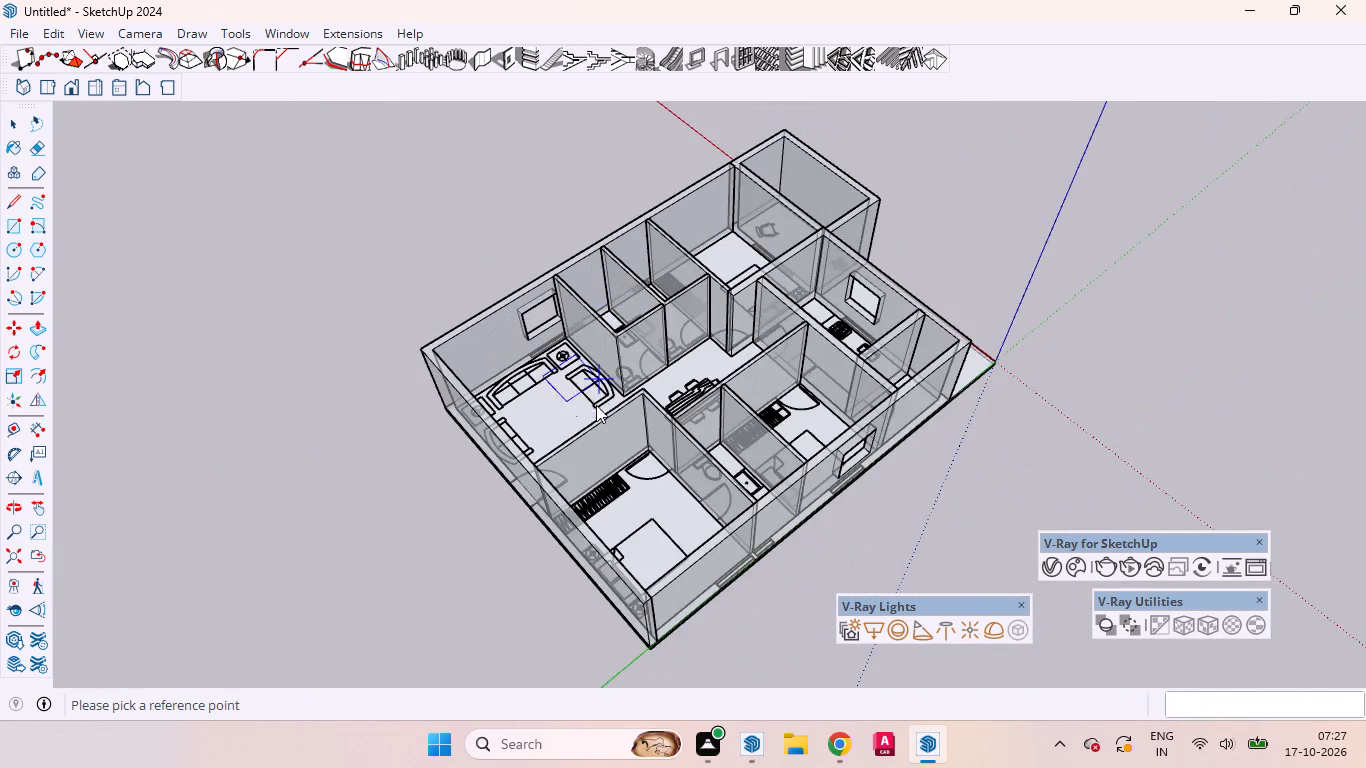
middle_drag(601, 407, 972, 427)
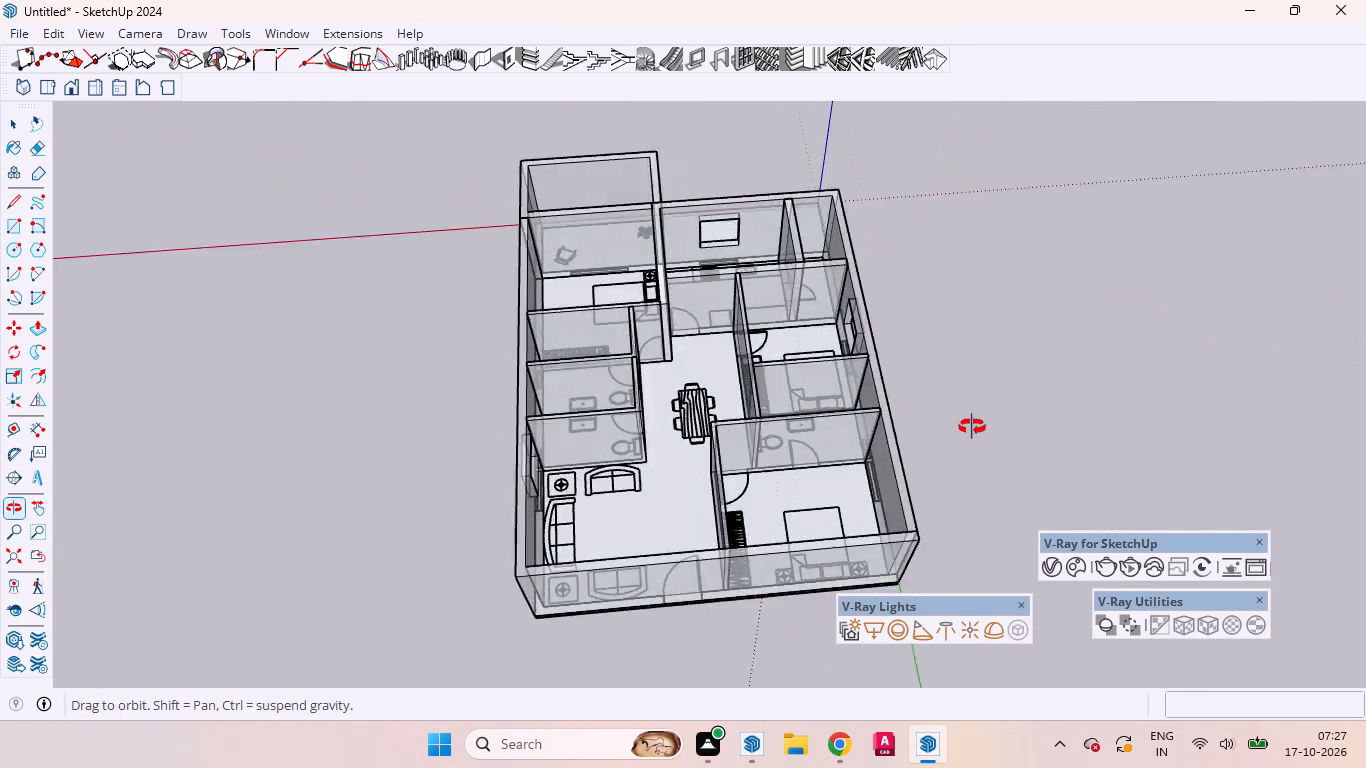
middle_drag(972, 427, 1203, 443)
scroll(798, 250, up, 6)
scroll(845, 373, up, 9)
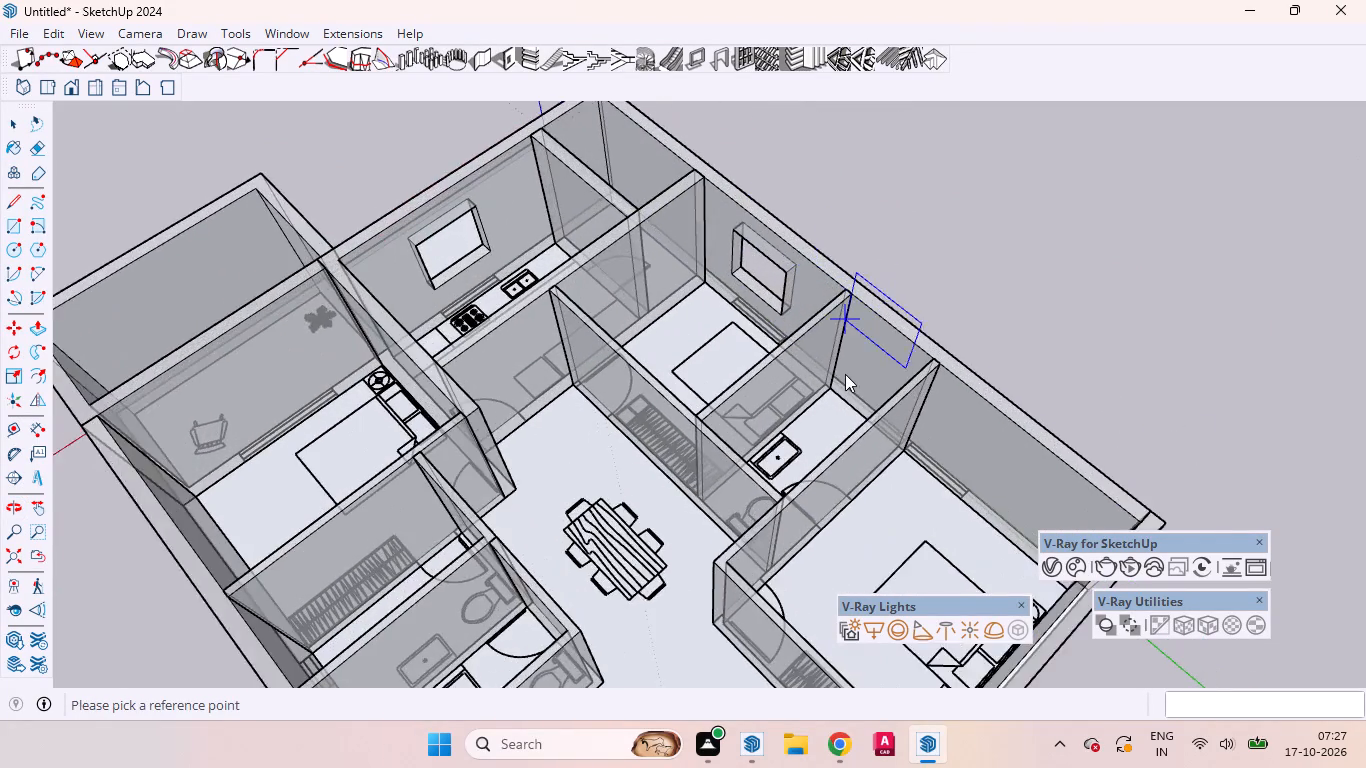
scroll(845, 378, down, 2)
scroll(845, 378, up, 4)
middle_drag(959, 521, 1075, 435)
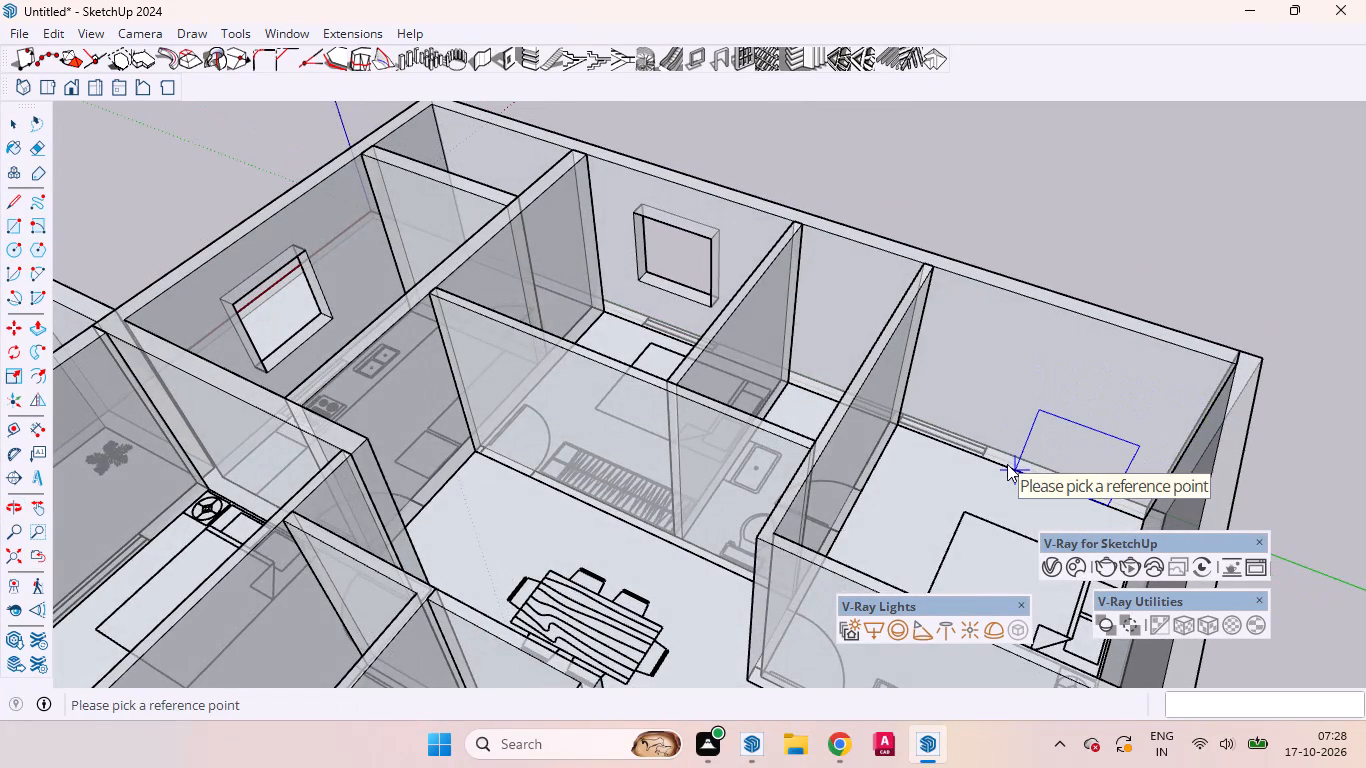
click(1007, 464)
click(893, 425)
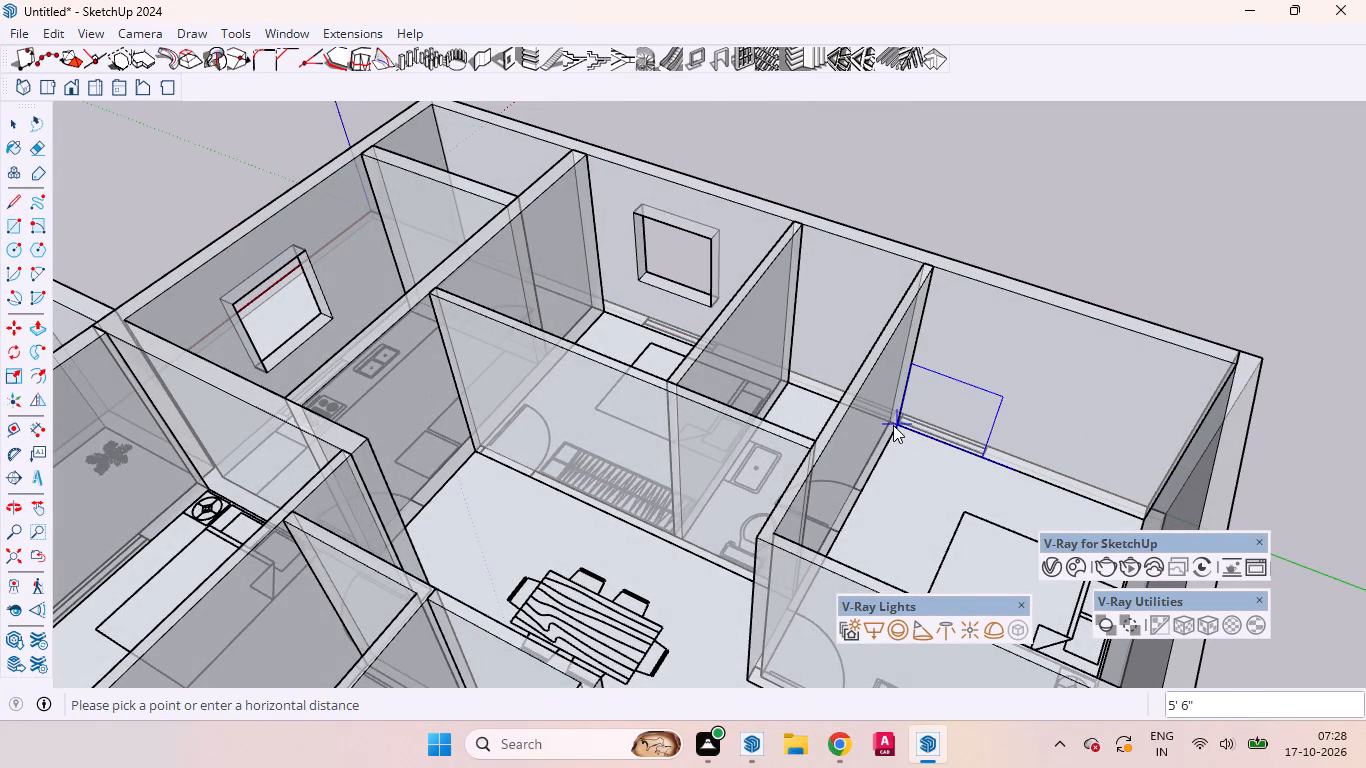
text(3')
key(Return)
Examine the remaining window markings around the bathrooms and the balcony-side bedroom, and leave the wall opening command.
scroll(1102, 338, down, 4)
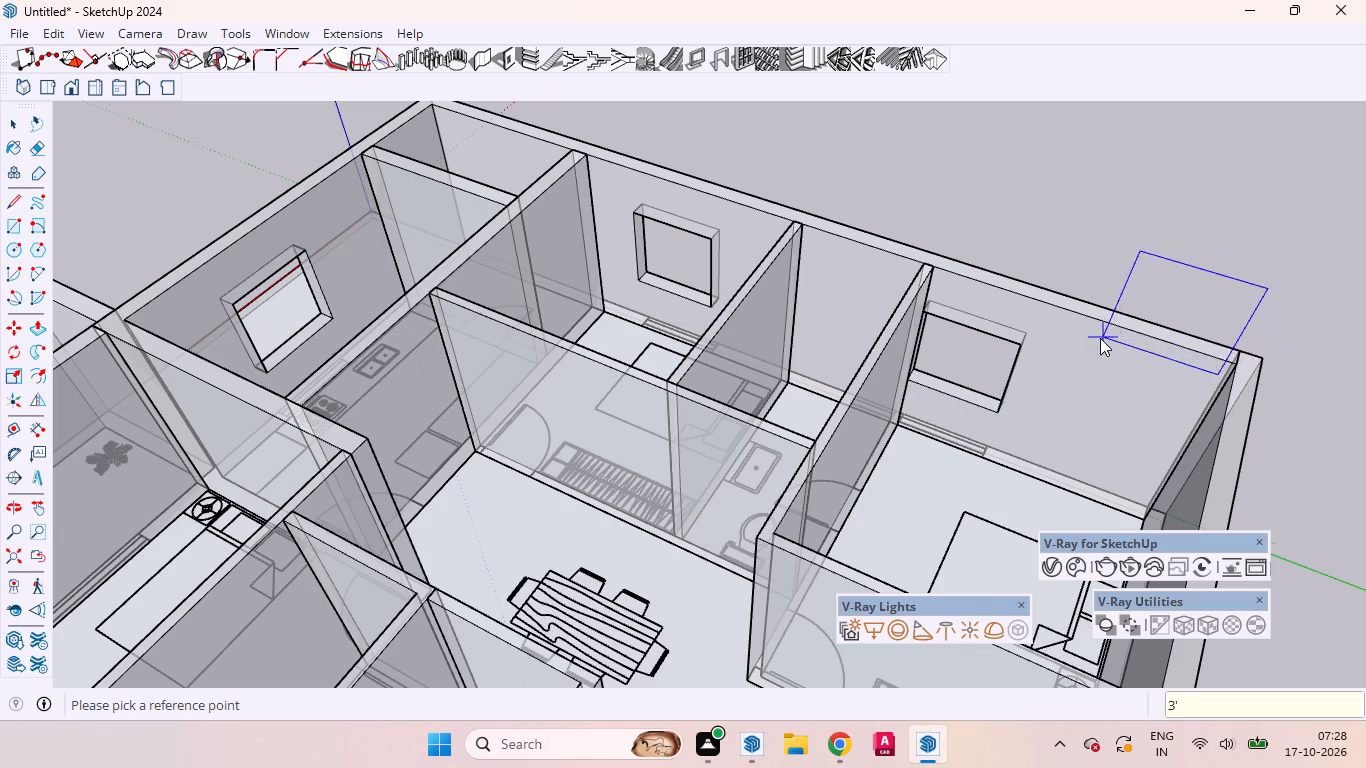
scroll(1100, 338, down, 8)
middle_drag(1056, 455, 1335, 483)
scroll(1329, 475, up, 1)
scroll(1327, 475, down, 2)
scroll(874, 508, up, 5)
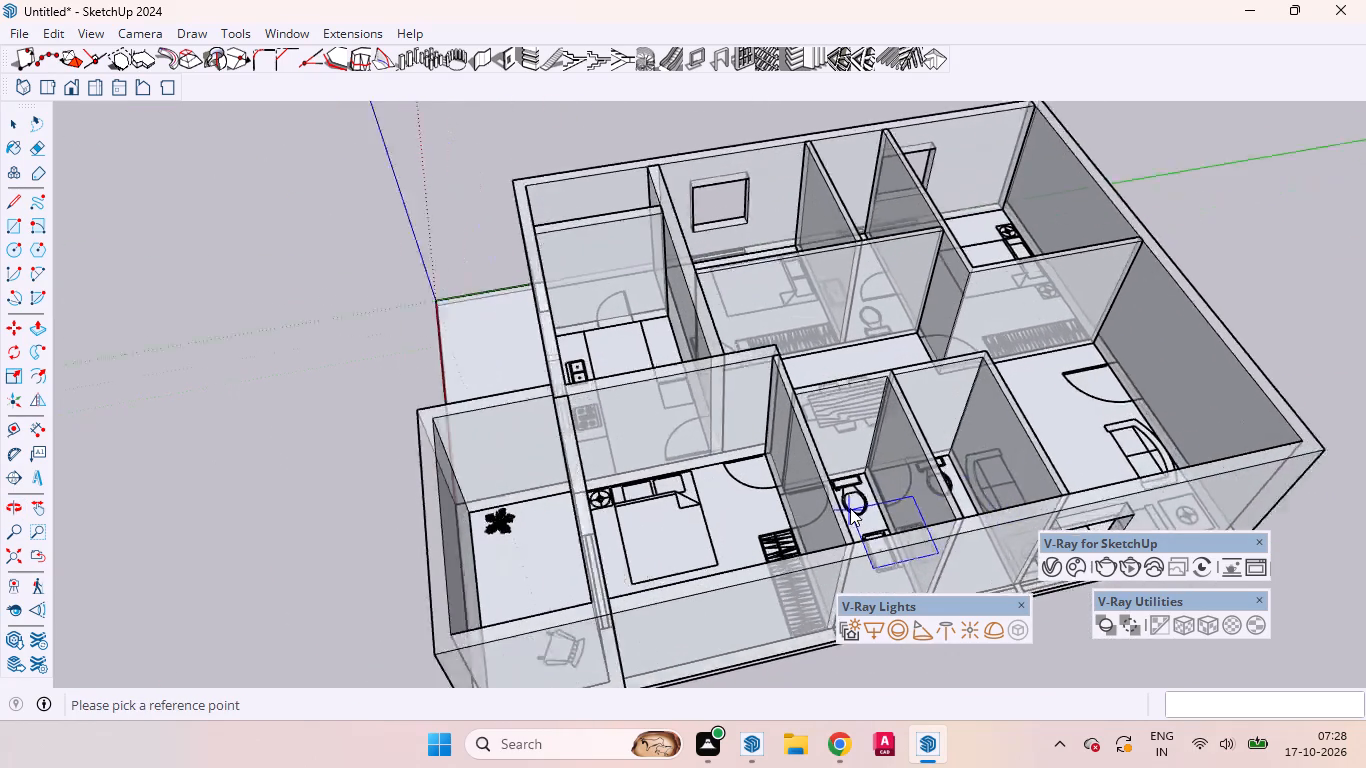
scroll(850, 508, up, 2)
middle_drag(874, 454, 535, 496)
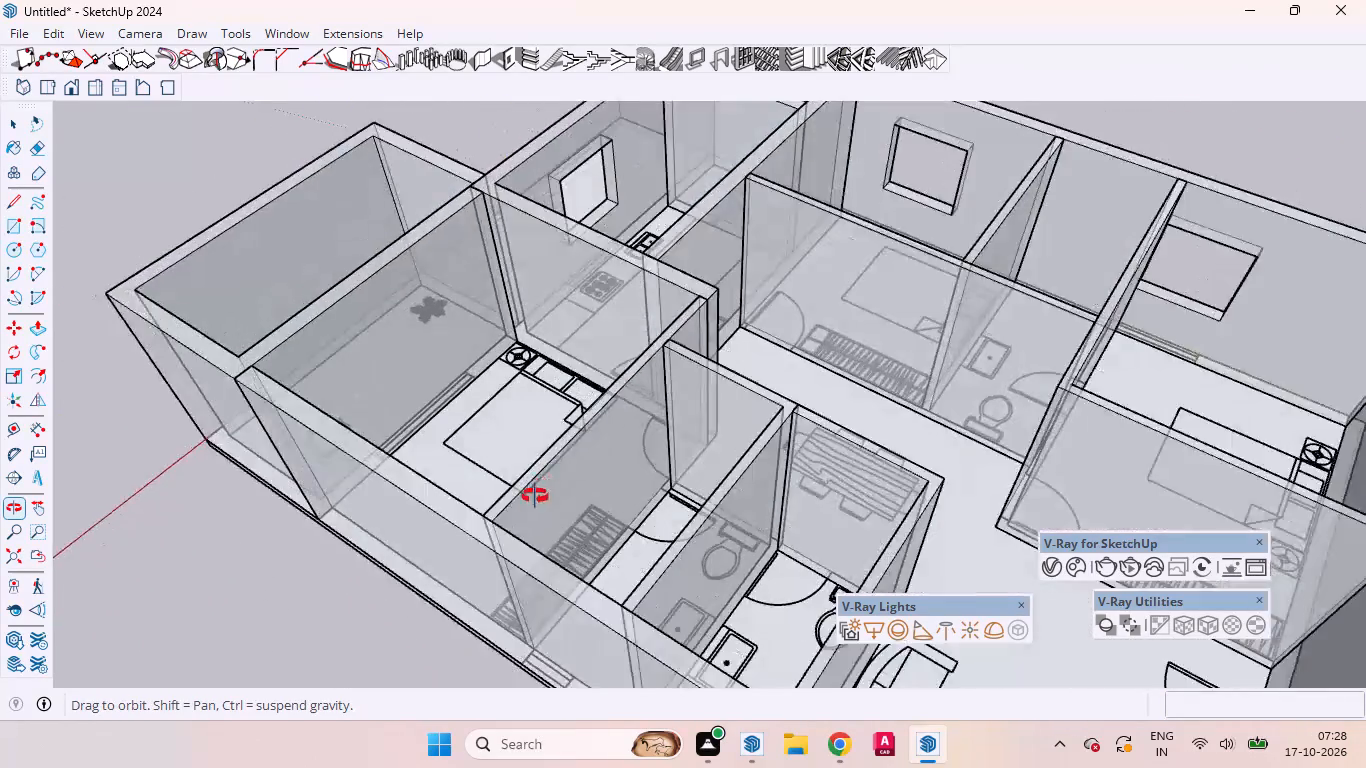
middle_drag(535, 496, 401, 525)
key(space)
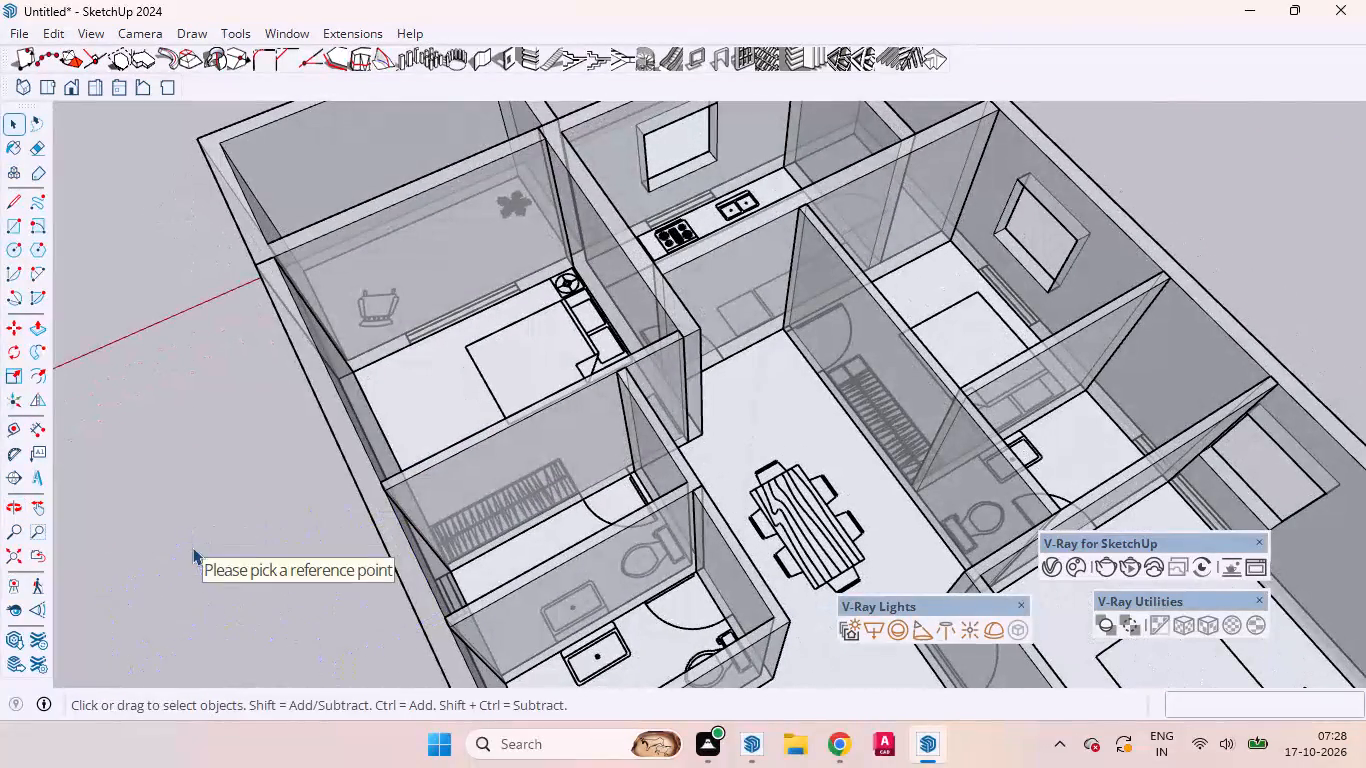
Delete the wall group that encloses the balcony with the chair and plant.
middle_drag(271, 516, 971, 381)
scroll(655, 317, down, 6)
scroll(697, 280, up, 1)
scroll(697, 280, down, 8)
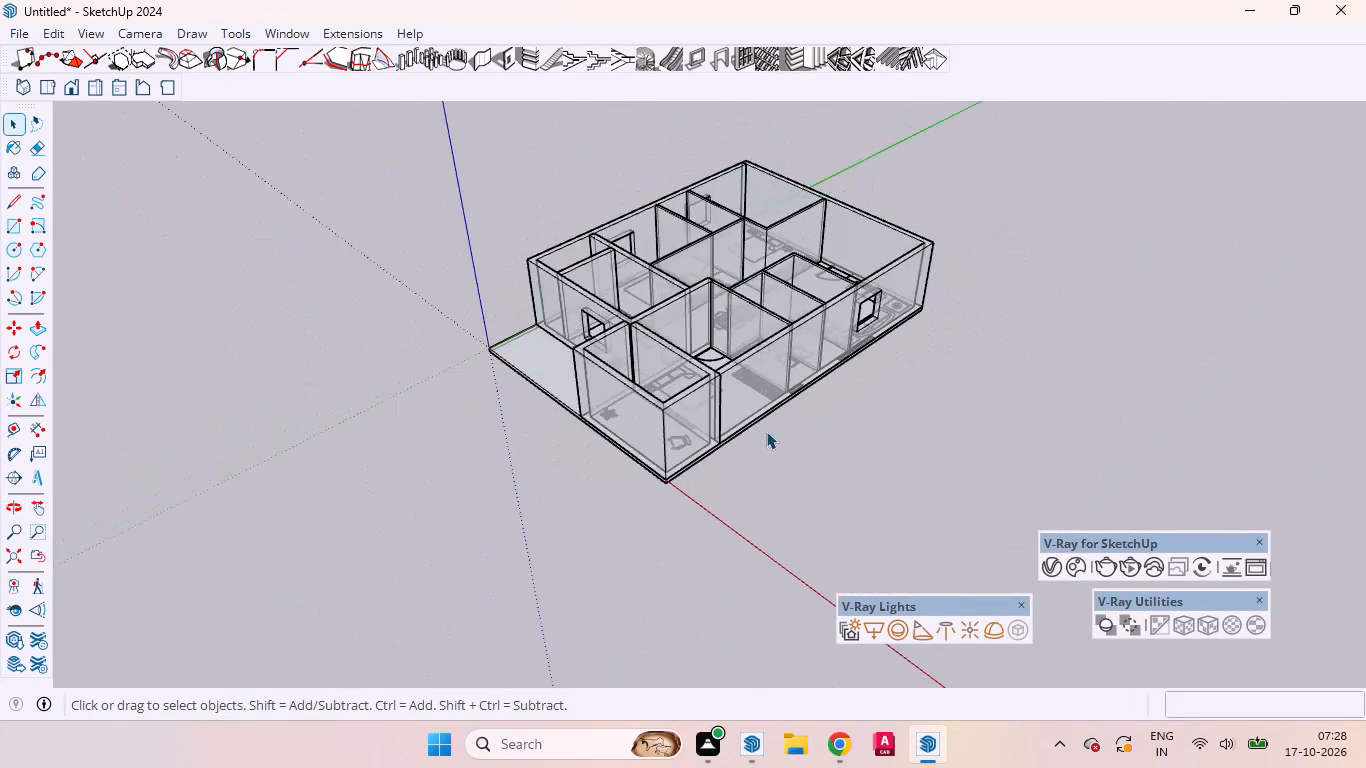
middle_drag(766, 432, 1134, 594)
scroll(797, 458, up, 4)
scroll(797, 458, down, 4)
scroll(797, 458, up, 10)
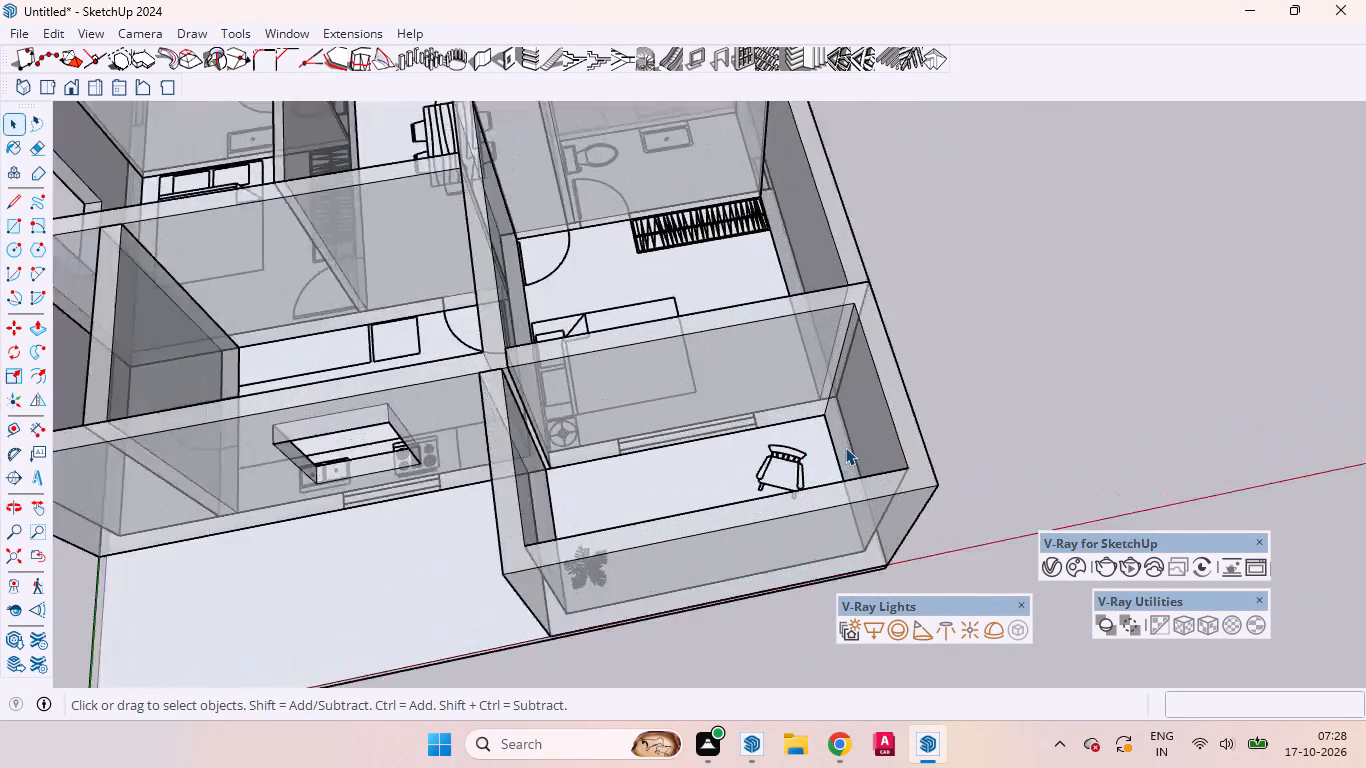
scroll(845, 447, up, 2)
middle_drag(802, 468, 699, 296)
scroll(876, 373, up, 1)
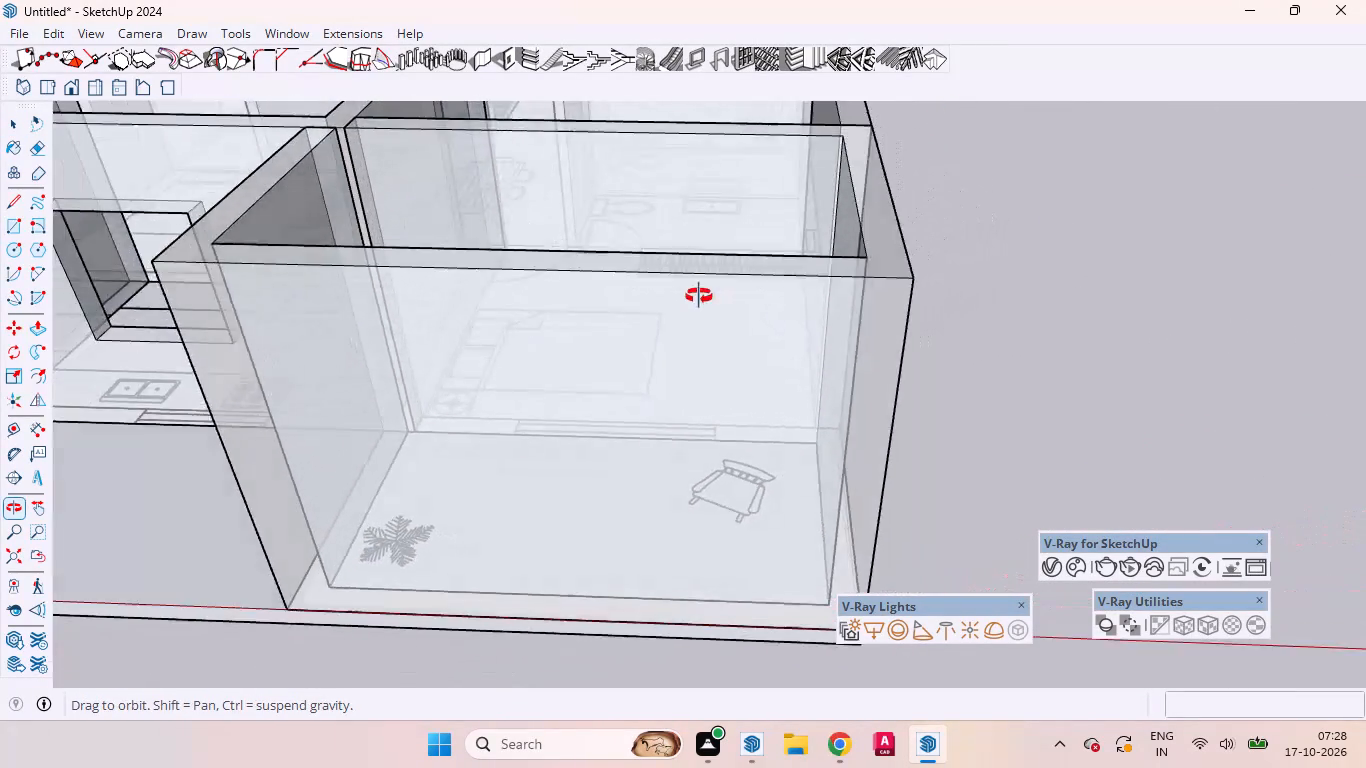
middle_drag(699, 296, 761, 492)
click(765, 623)
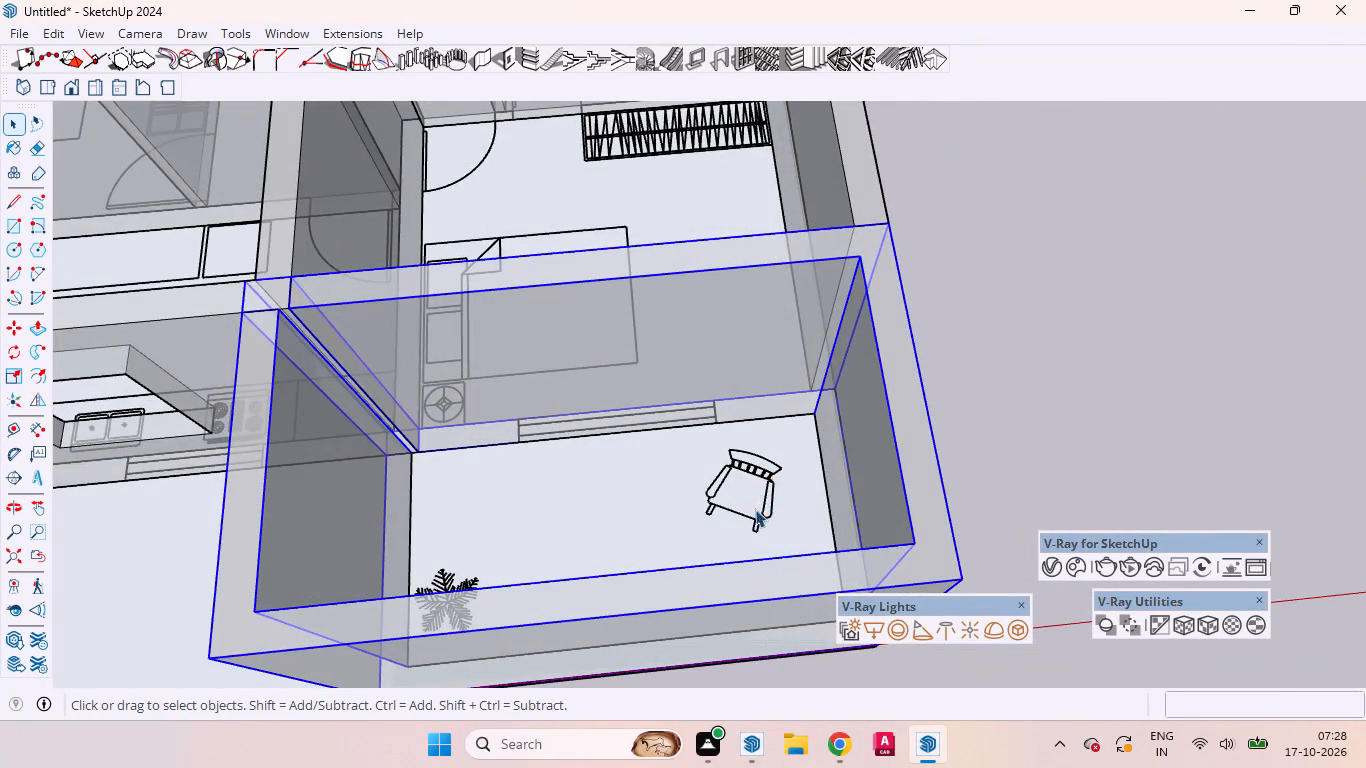
scroll(758, 401, down, 5)
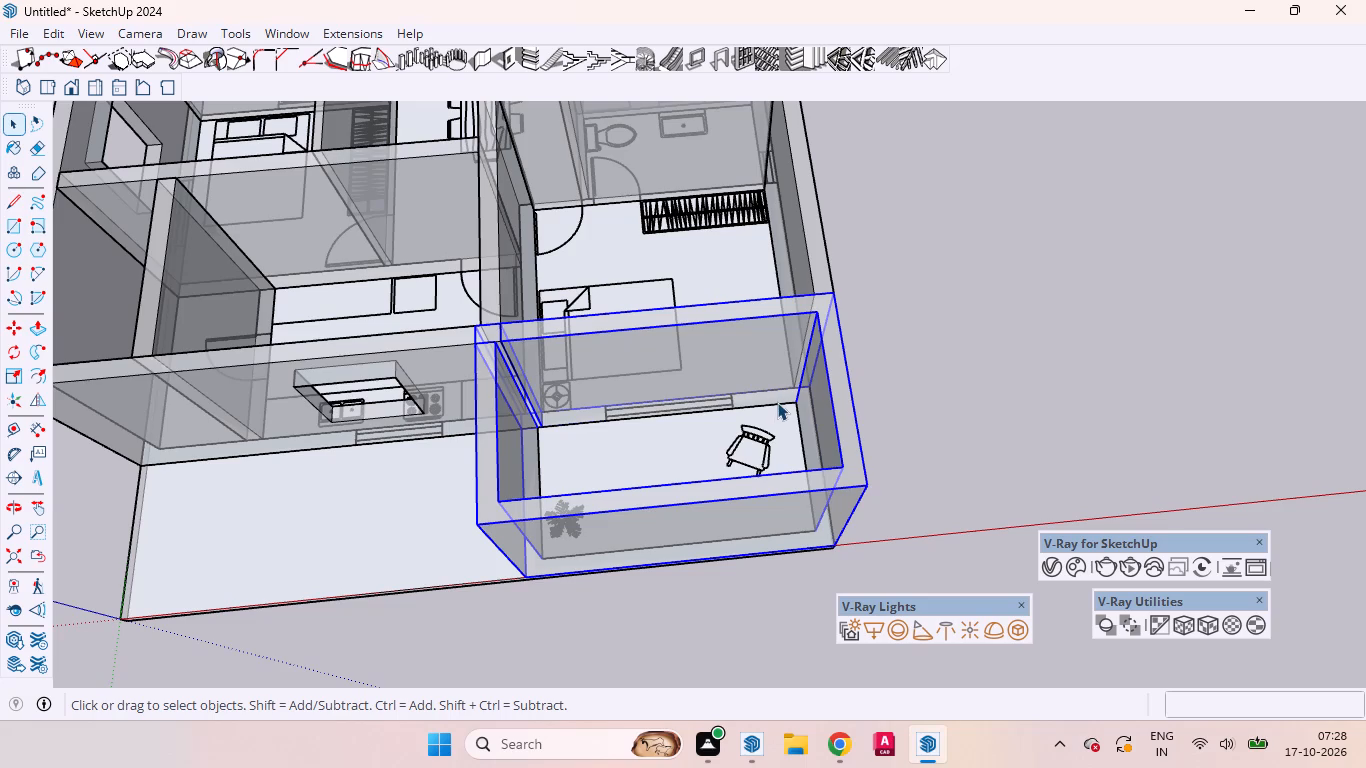
key(Delete)
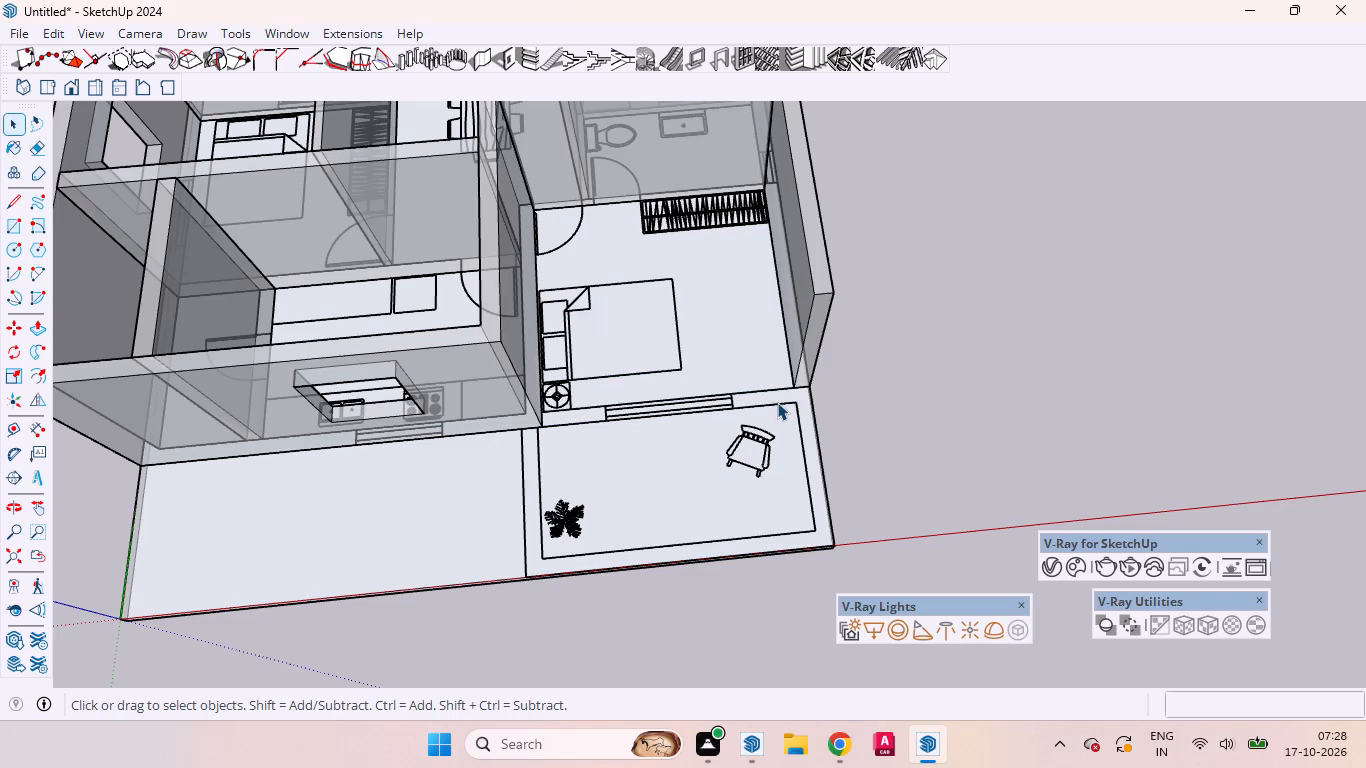
Build a 9" thick, 9' 4" high 1001bit wall about 12' 9 1/2" long between the bedroom and the balcony.
scroll(624, 415, up, 5)
scroll(707, 440, up, 1)
scroll(707, 440, down, 1)
middle_drag(707, 440, 437, 432)
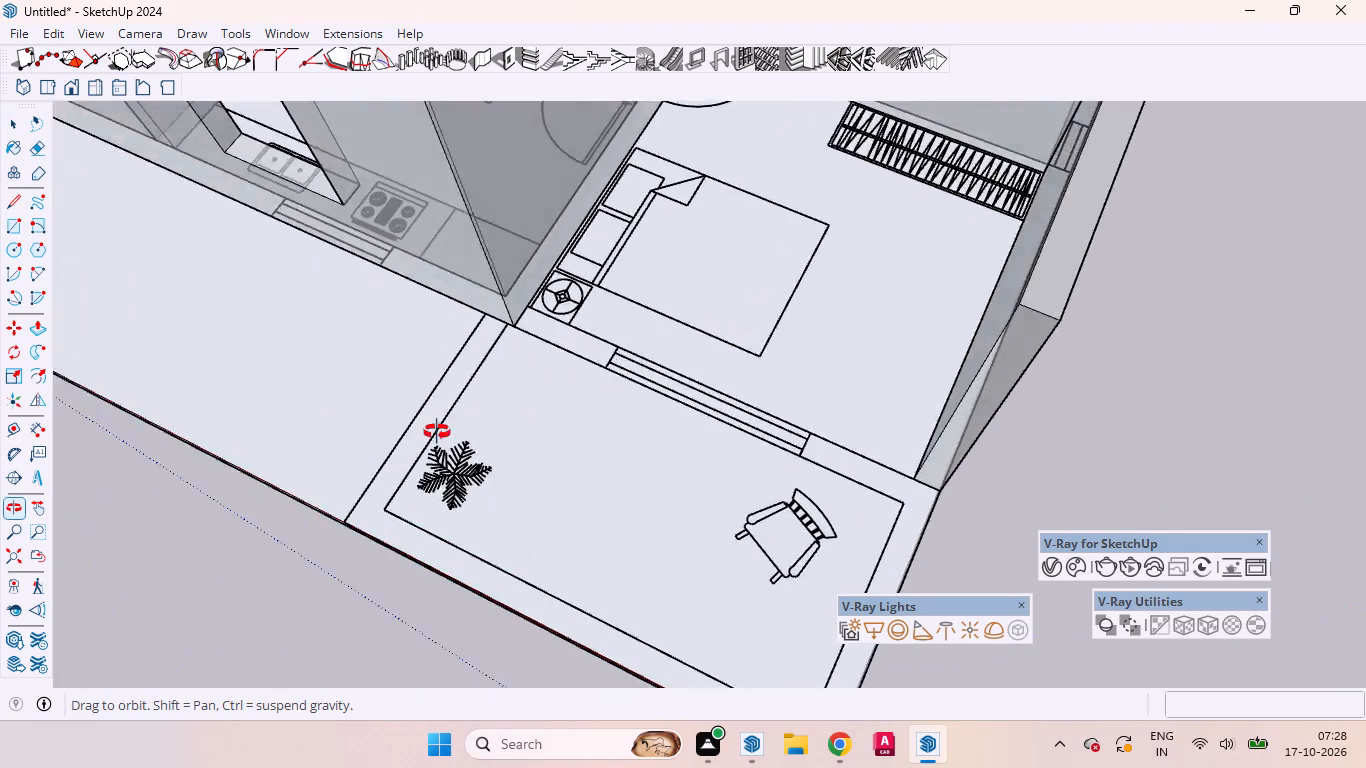
middle_drag(437, 432, 321, 435)
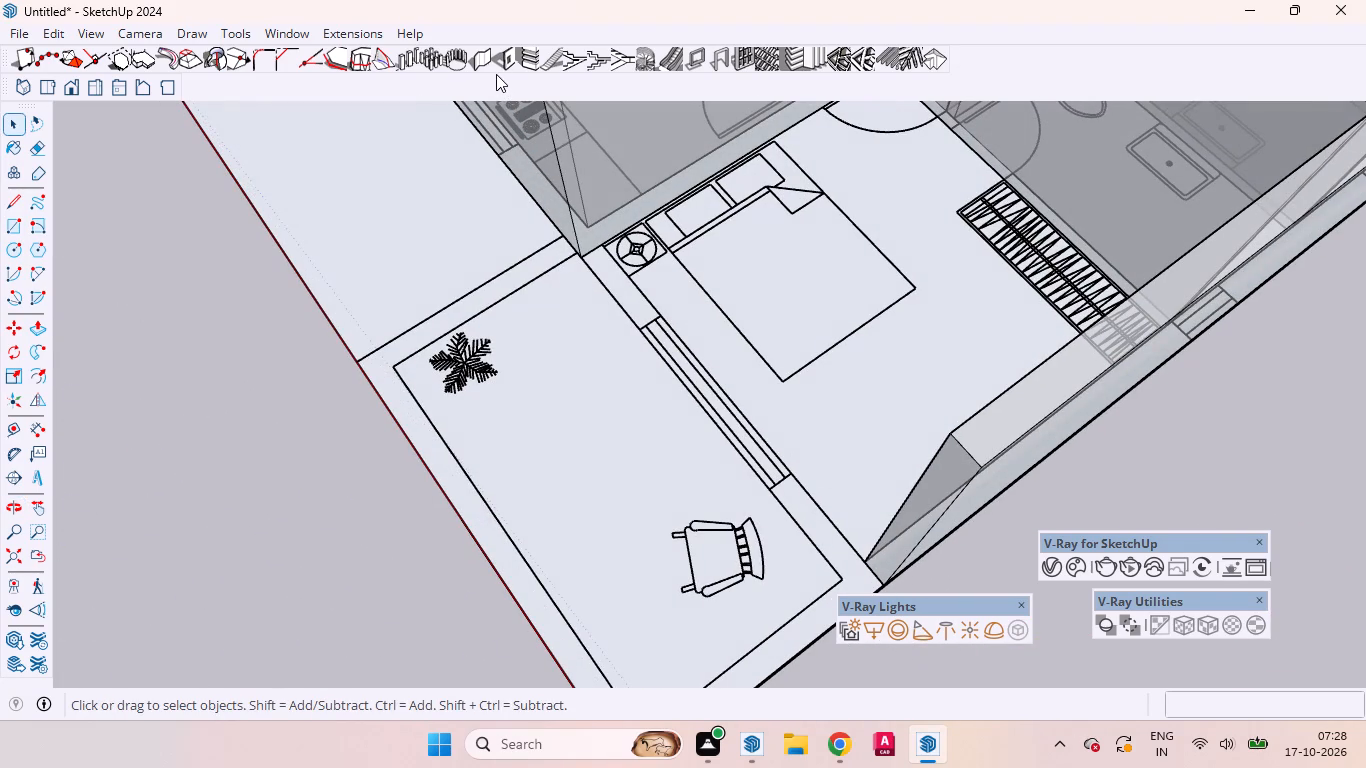
click(482, 60)
click(590, 450)
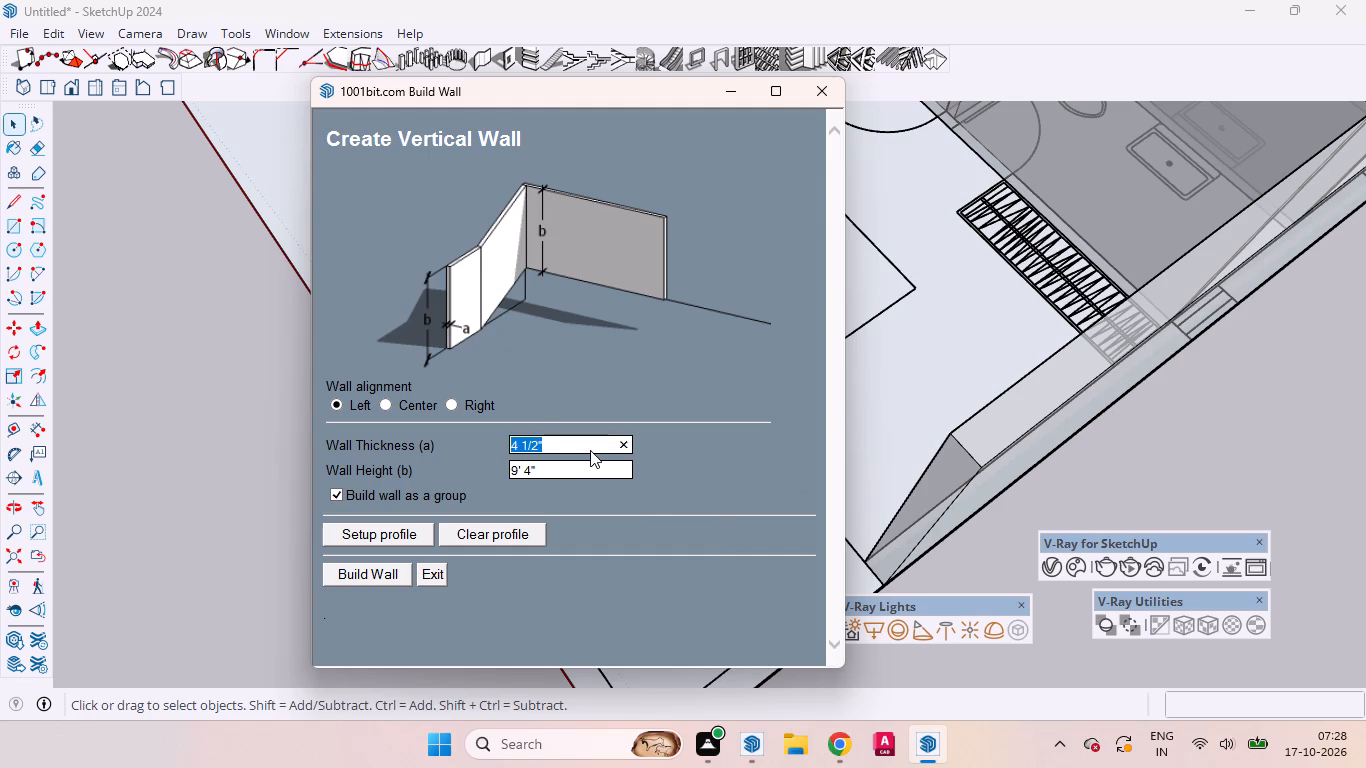
text(9')
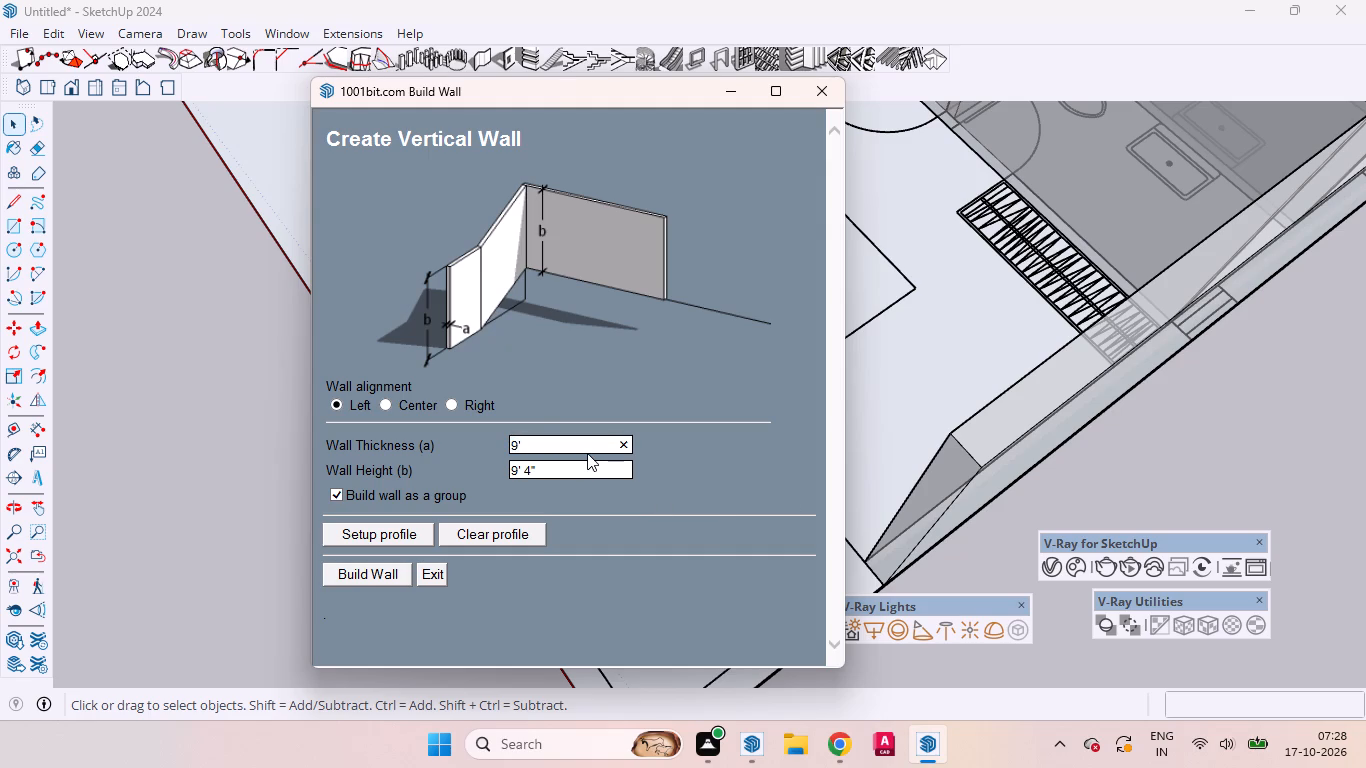
key(BackSpace)
click(387, 571)
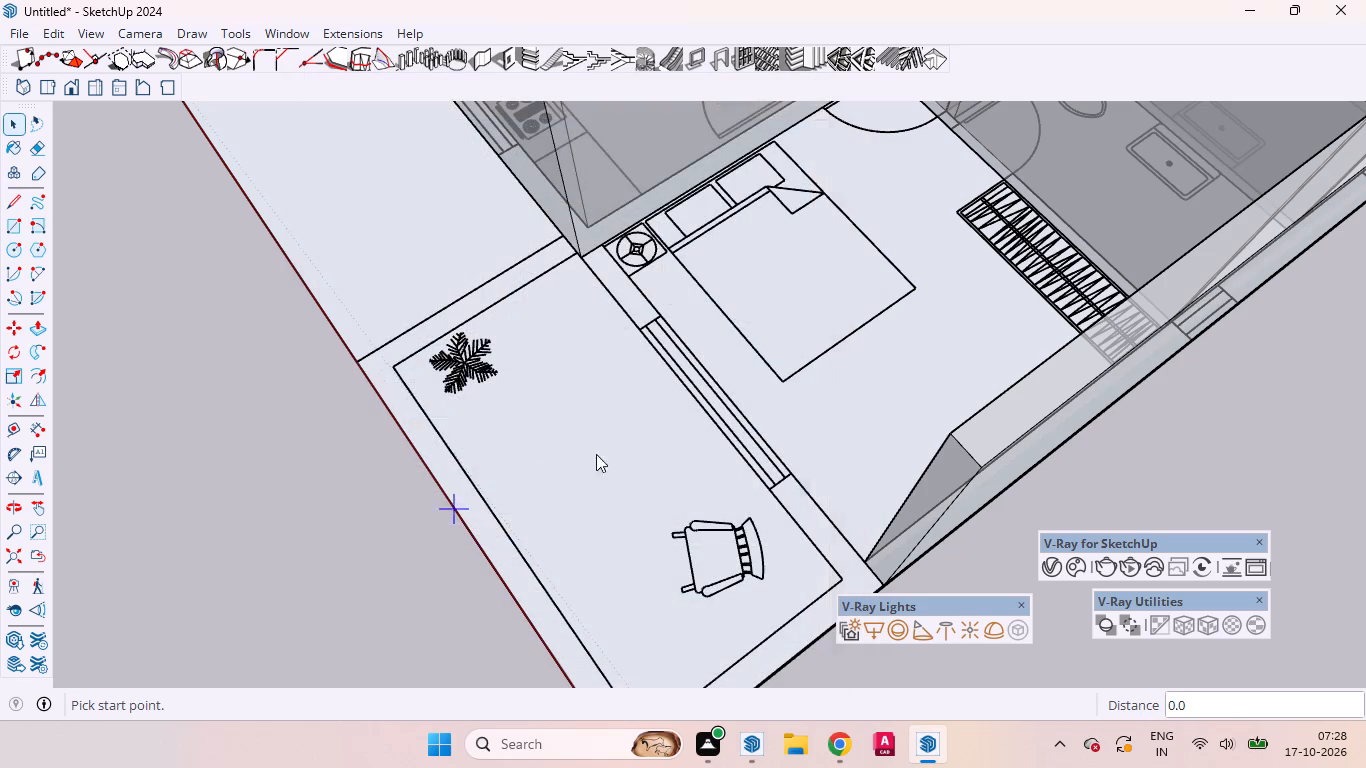
scroll(601, 300, up, 7)
scroll(610, 271, down, 4)
scroll(610, 271, up, 3)
scroll(610, 269, down, 3)
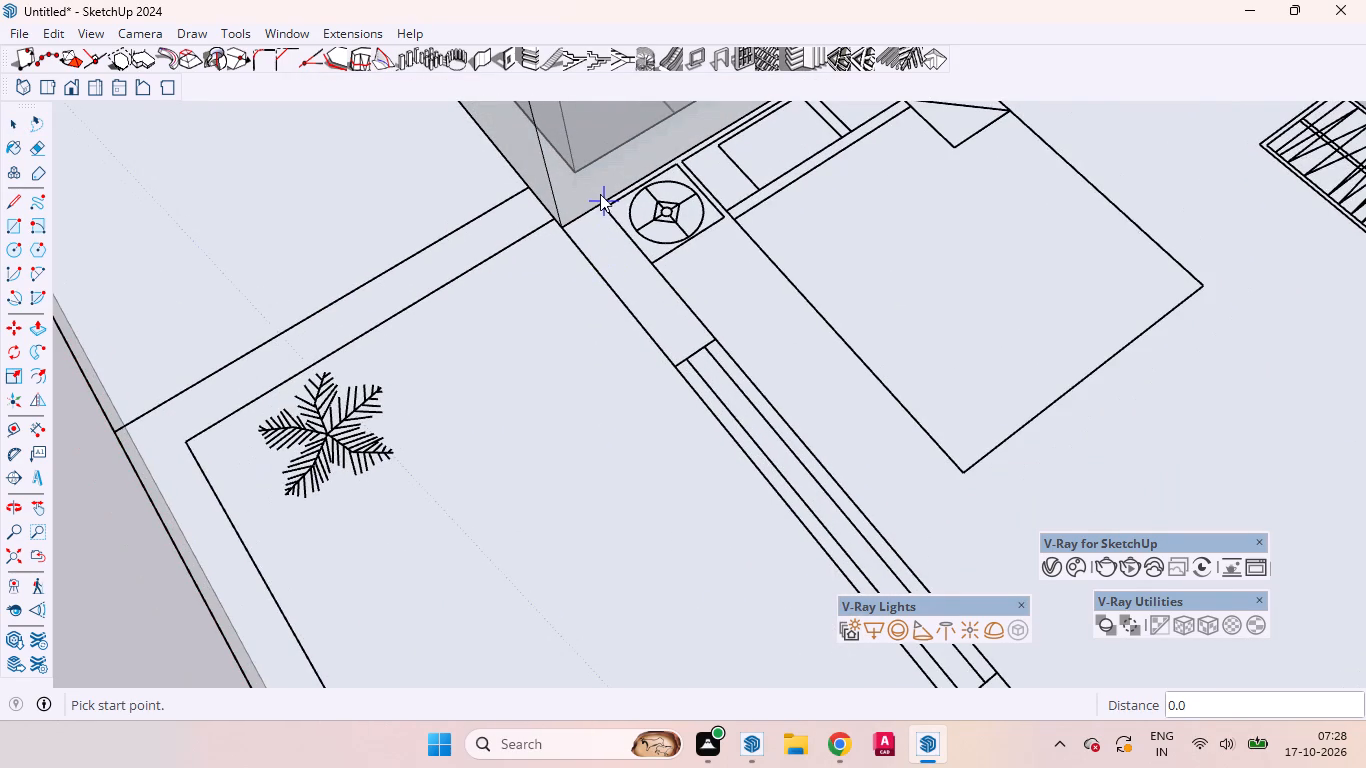
click(601, 203)
scroll(693, 331, down, 2)
scroll(693, 331, up, 1)
scroll(693, 331, down, 1)
scroll(693, 331, up, 2)
scroll(693, 331, down, 4)
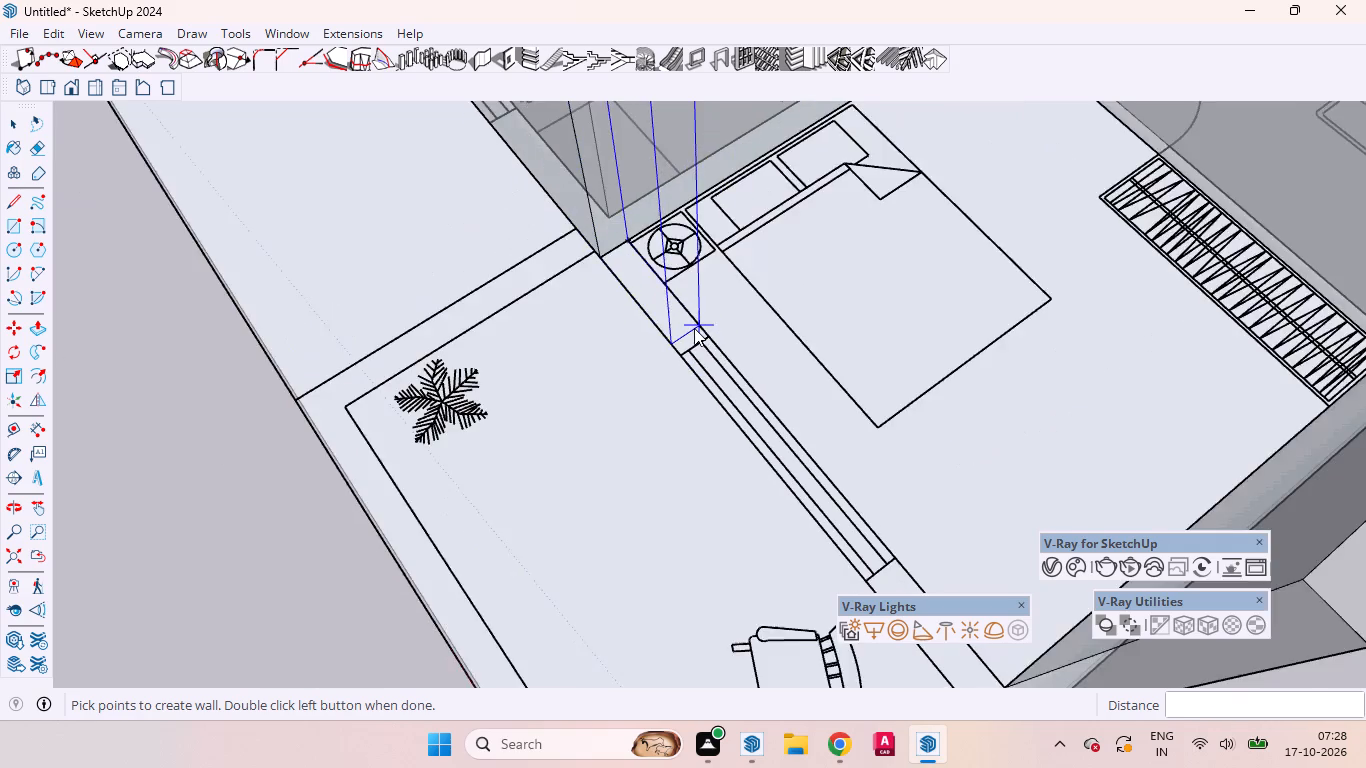
scroll(694, 328, down, 6)
scroll(694, 326, up, 5)
scroll(694, 326, down, 5)
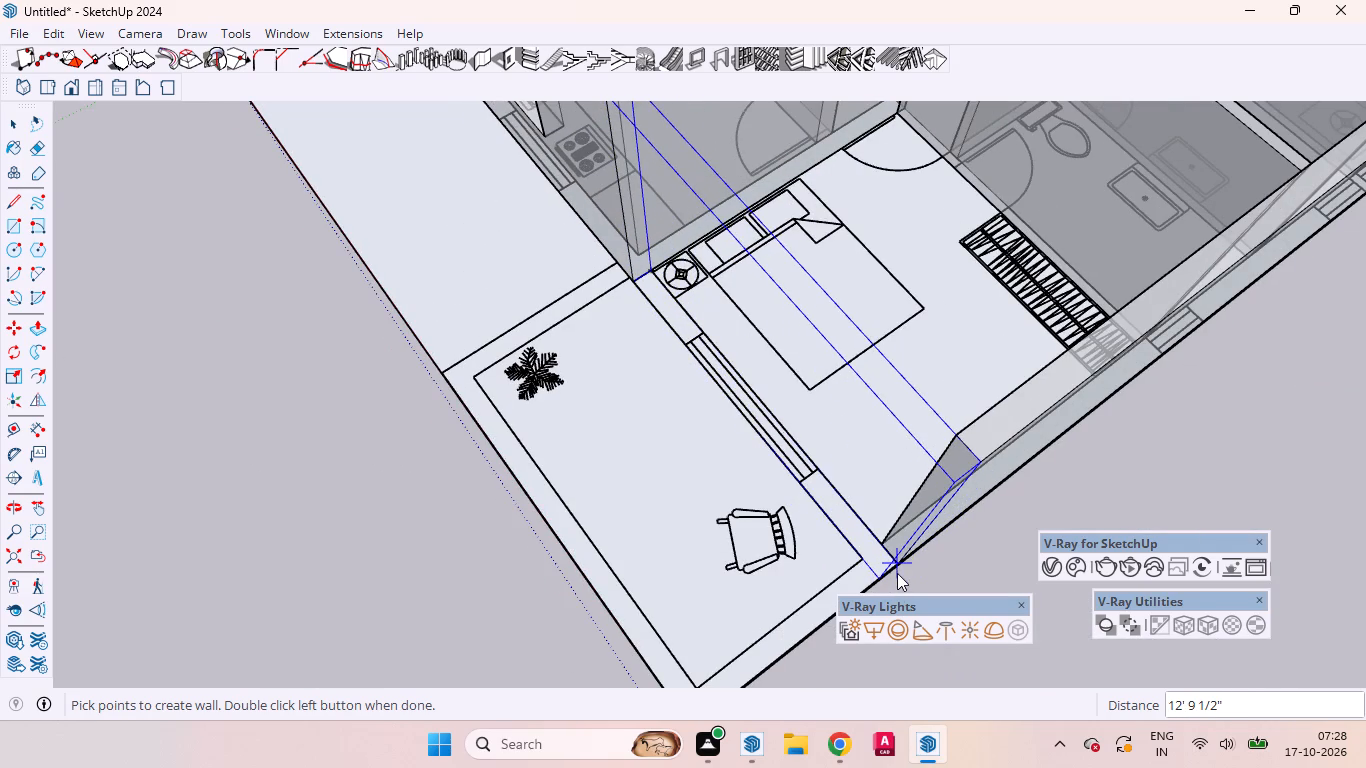
double_click(897, 569)
Check the width of the balcony door marking in the bedroom wall with the Dimension tool.
middle_drag(798, 588, 910, 525)
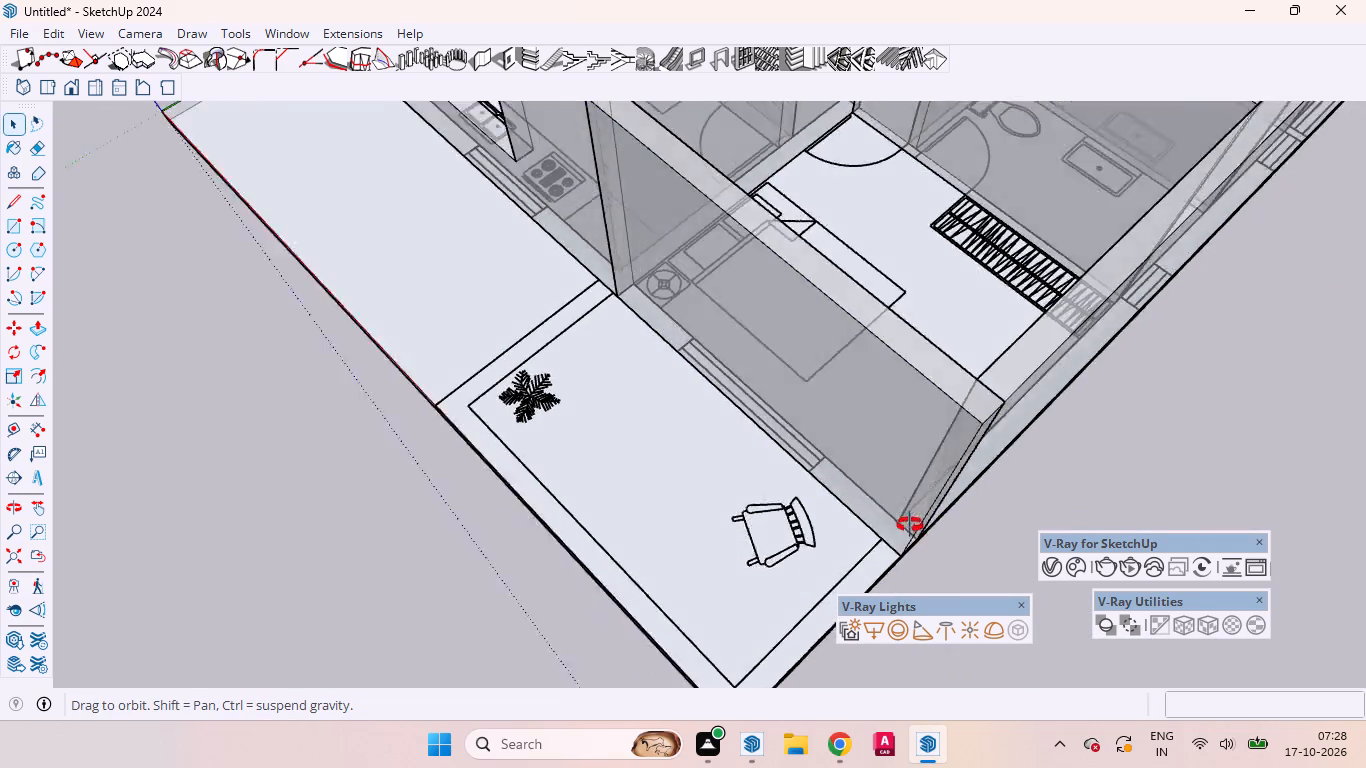
middle_drag(910, 525, 1161, 424)
scroll(791, 479, down, 4)
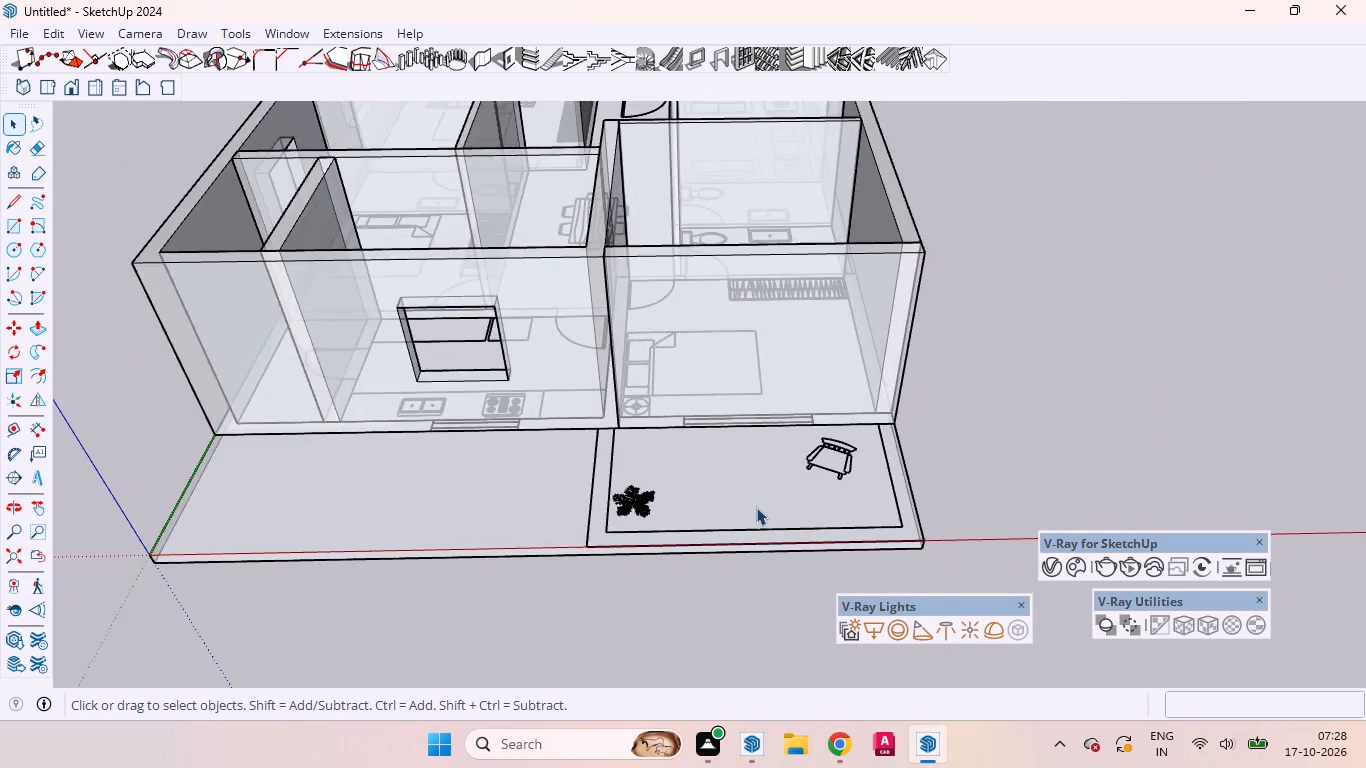
scroll(752, 510, up, 5)
middle_drag(748, 511, 699, 570)
scroll(719, 545, down, 3)
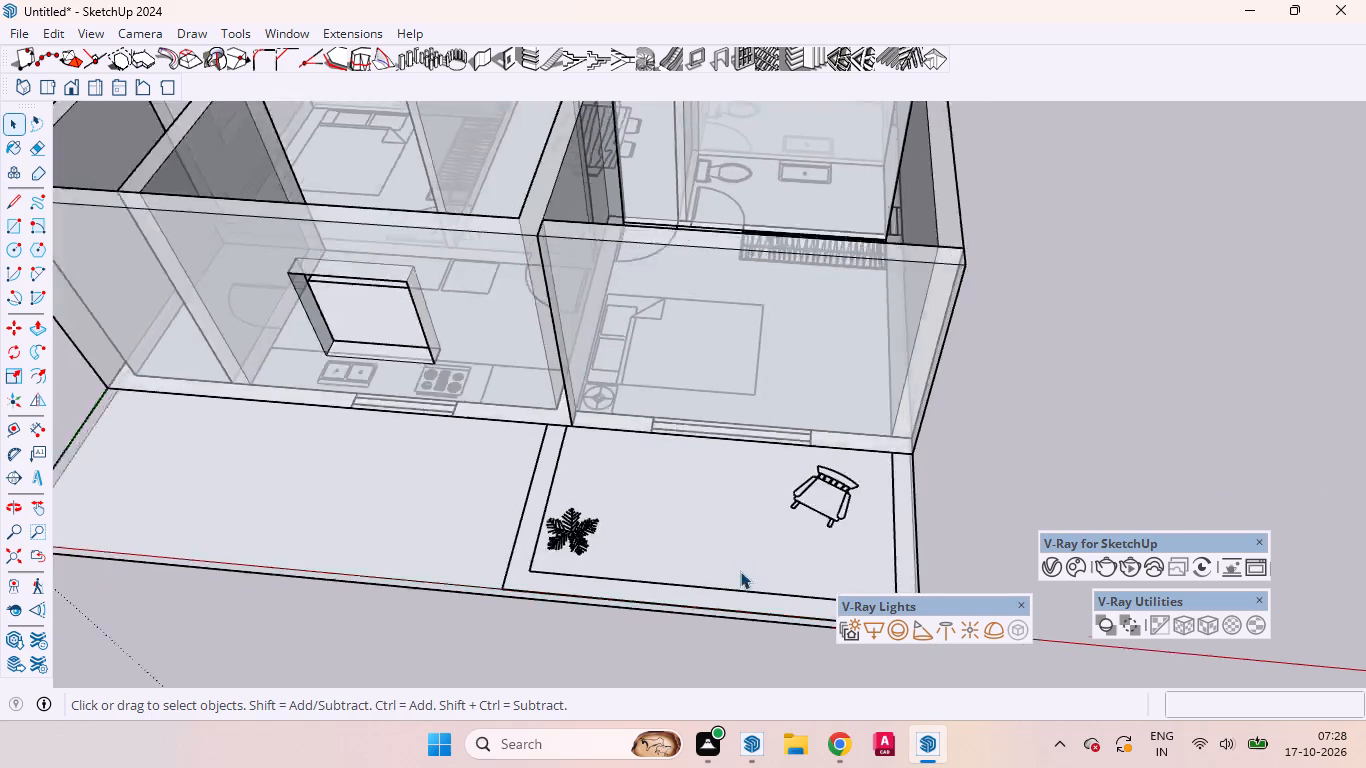
scroll(740, 571, down, 2)
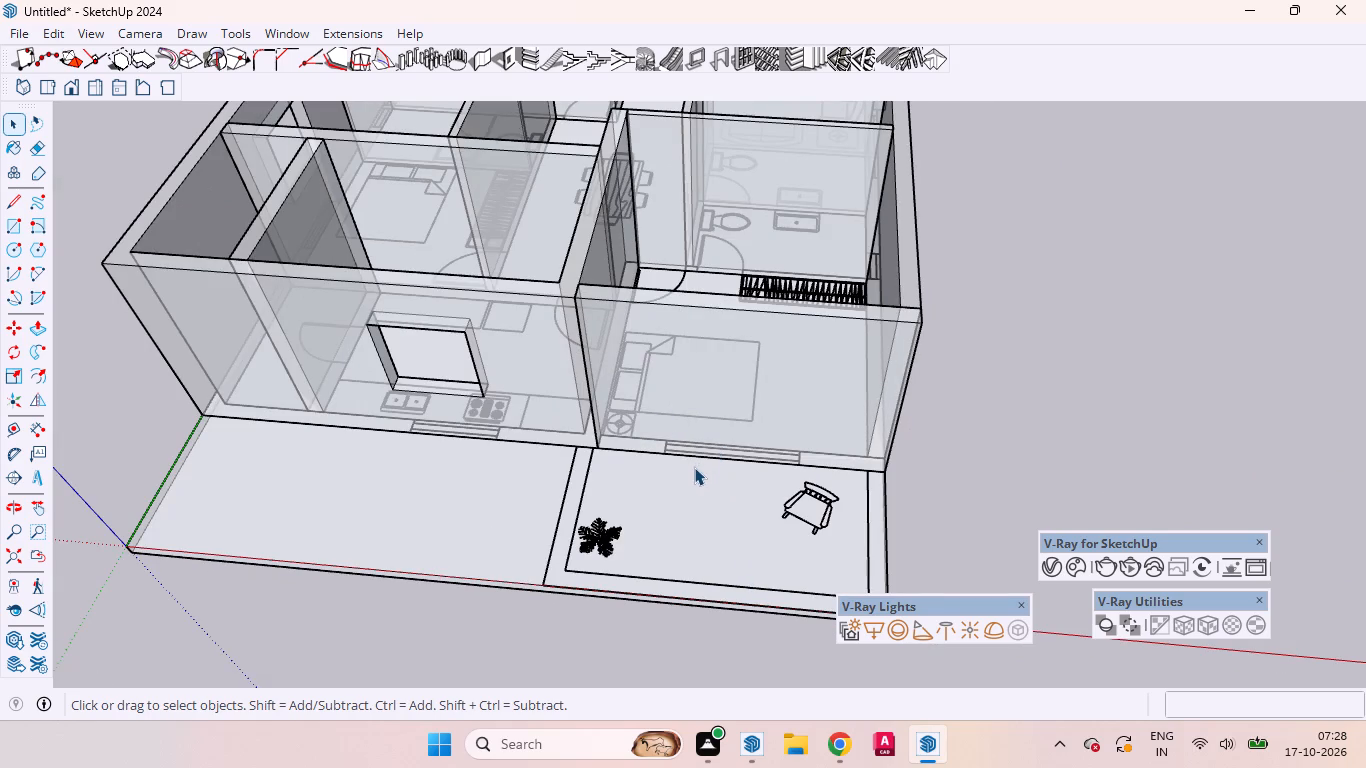
key(d)
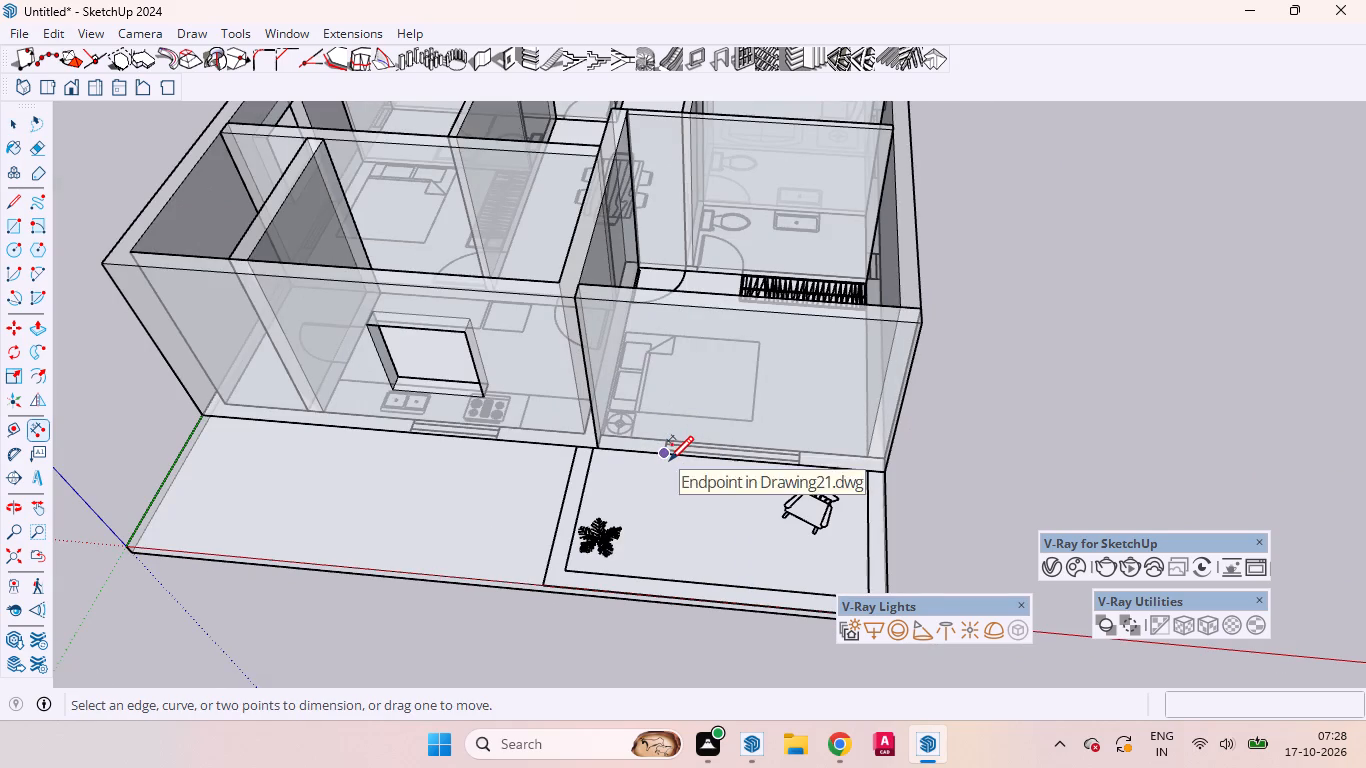
click(669, 459)
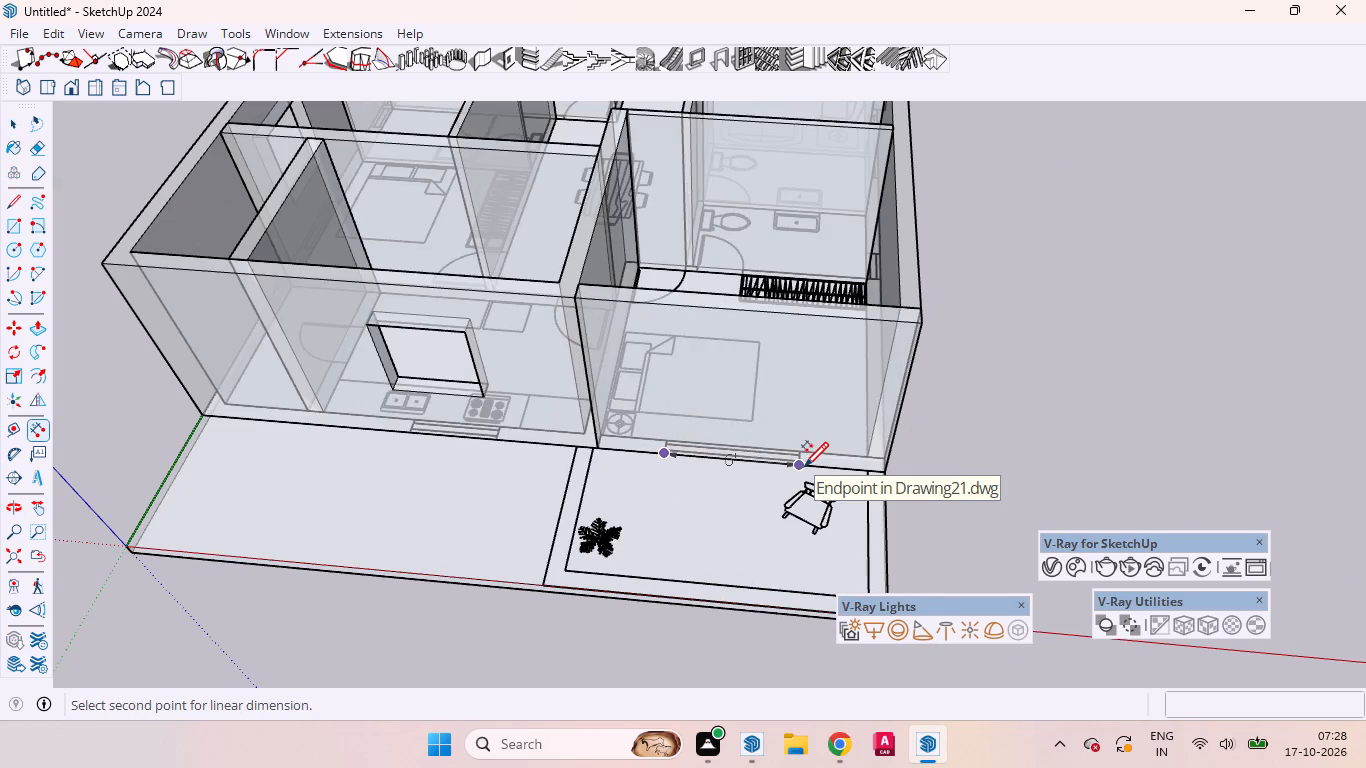
key(space)
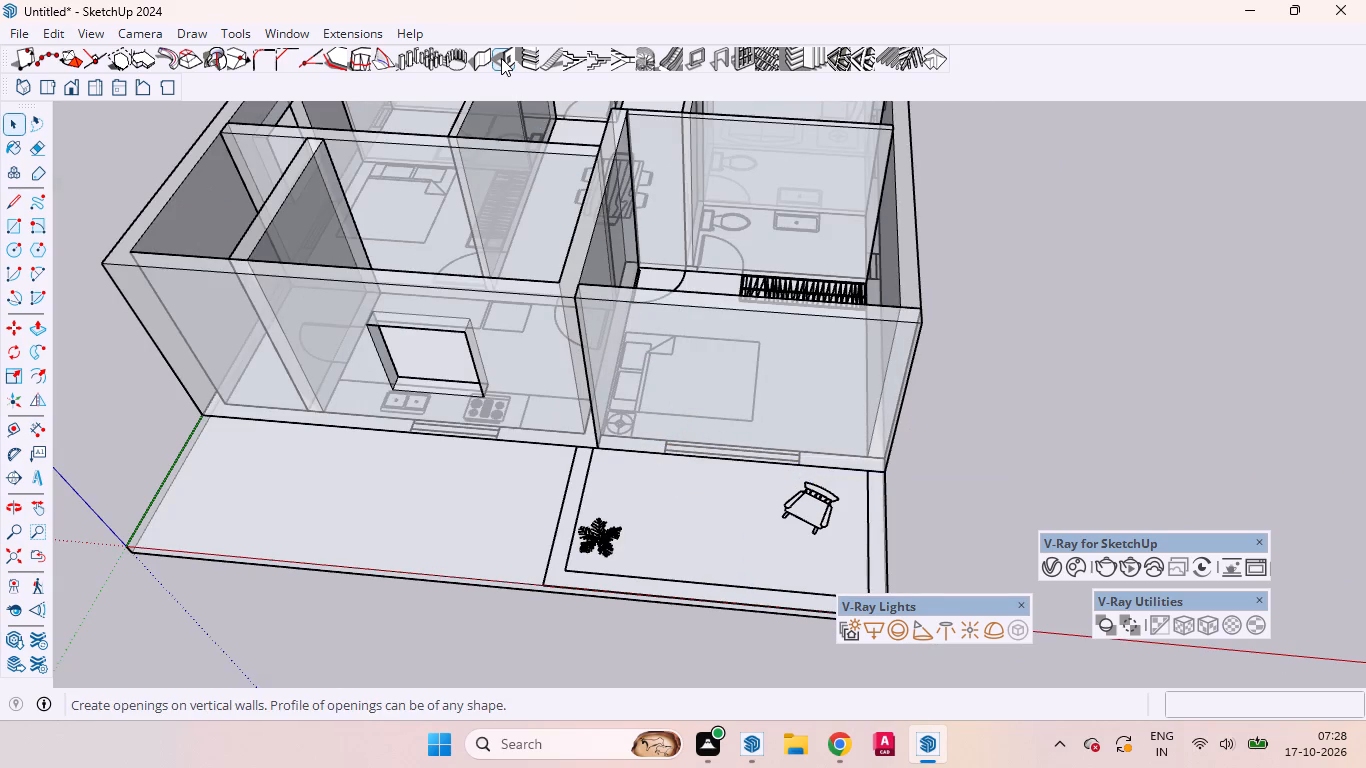
Cut a 6' wide, 7' high 1001bit wall opening at floor level at the bedroom's balcony door marking.
click(501, 58)
click(1061, 432)
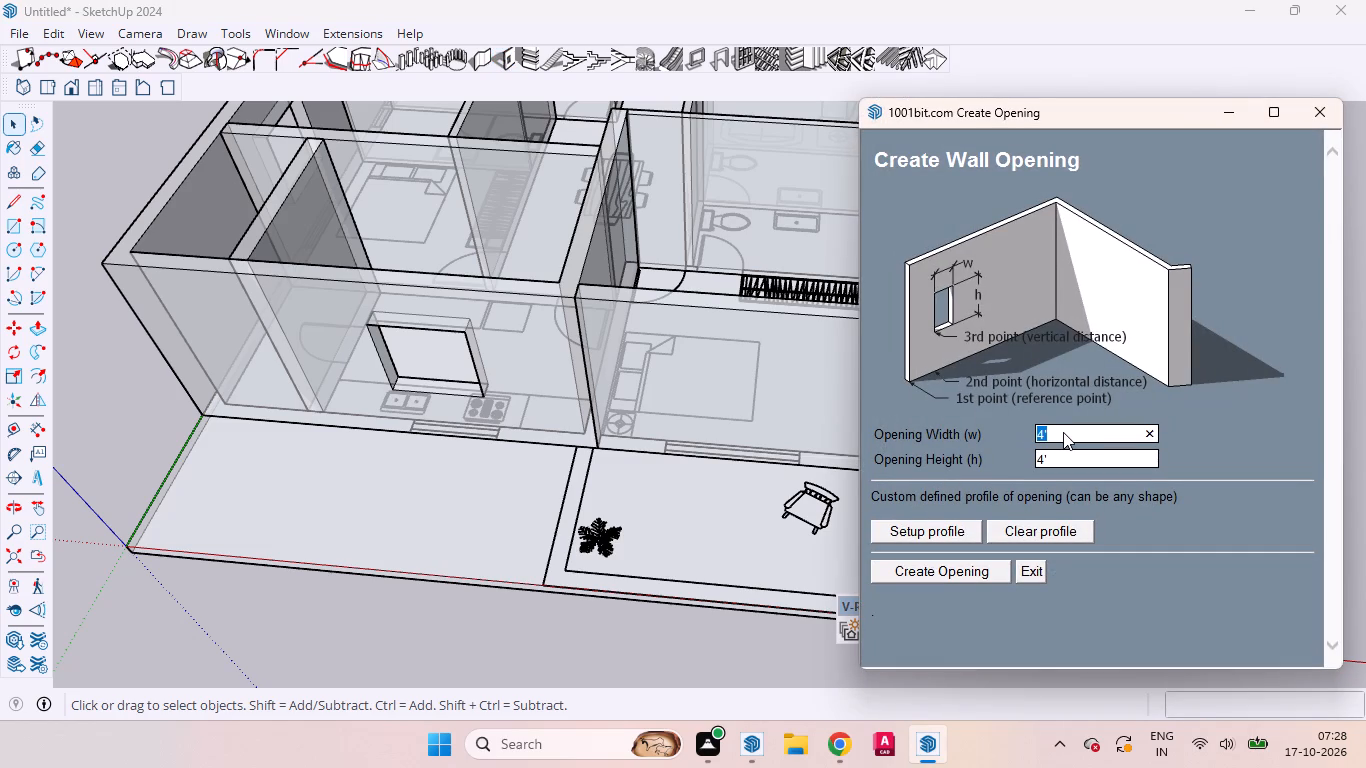
text(6')
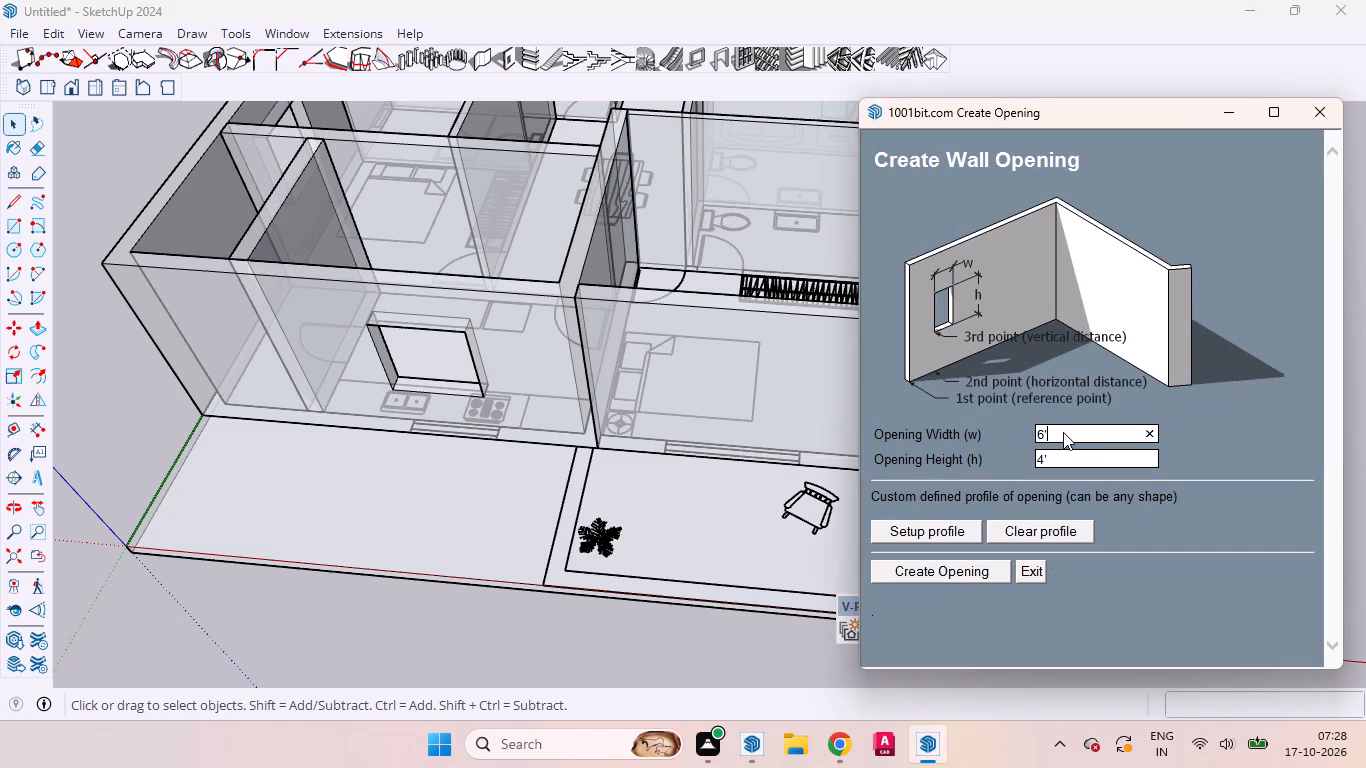
click(1058, 456)
text(7')
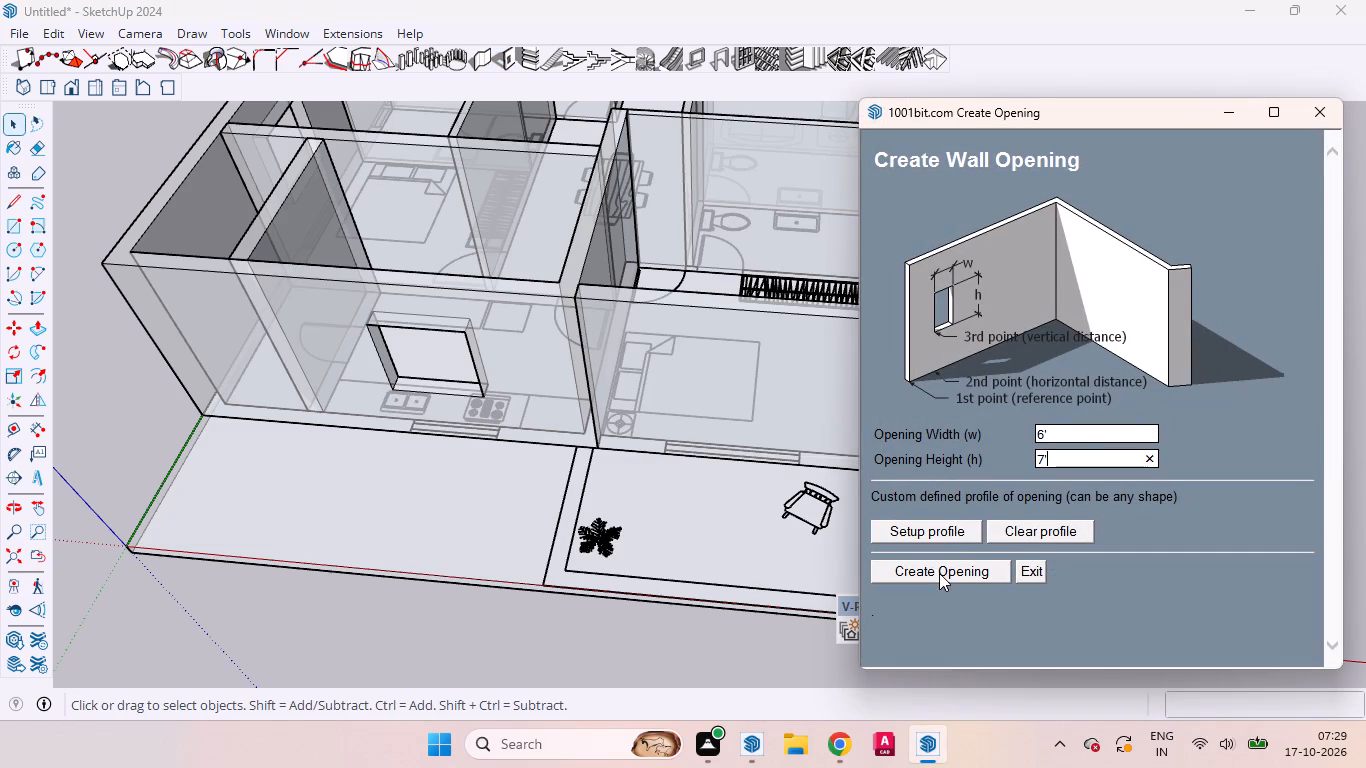
click(939, 573)
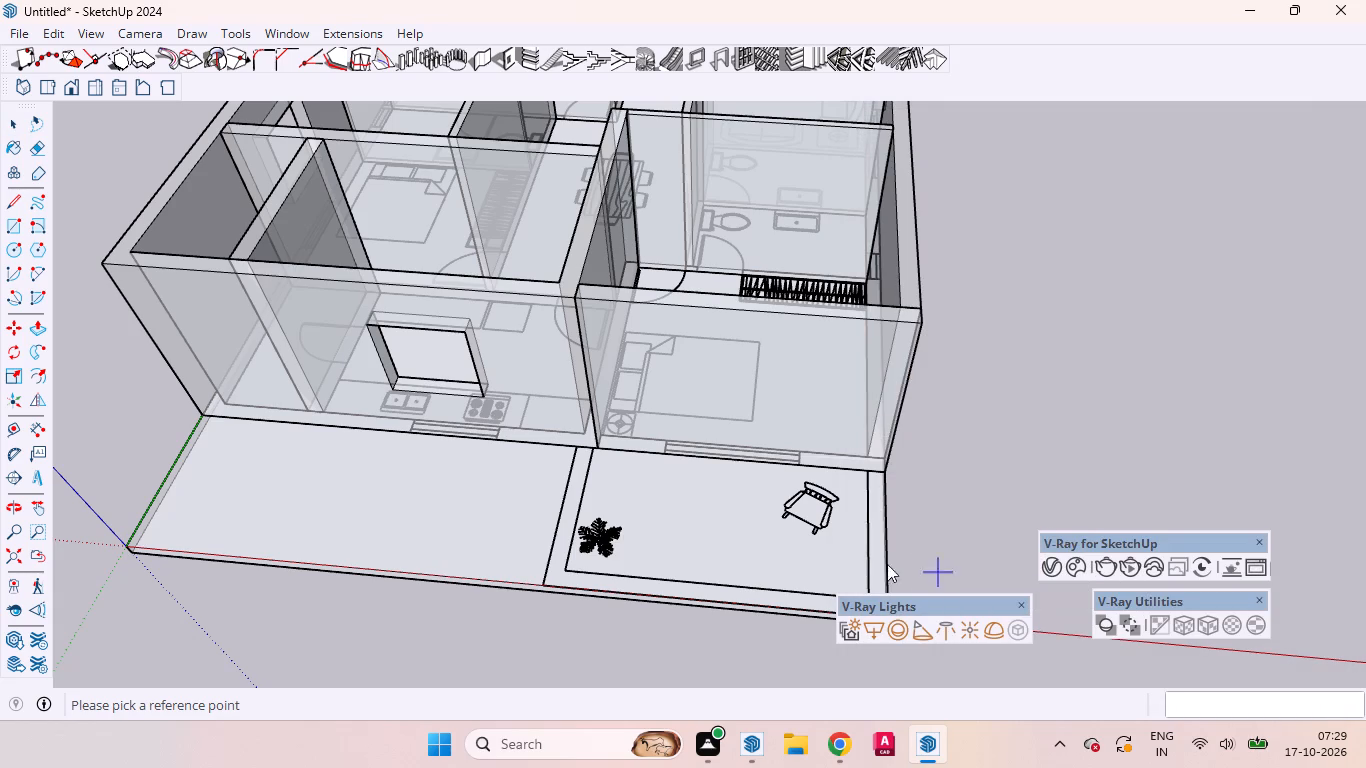
click(625, 447)
double_click(661, 449)
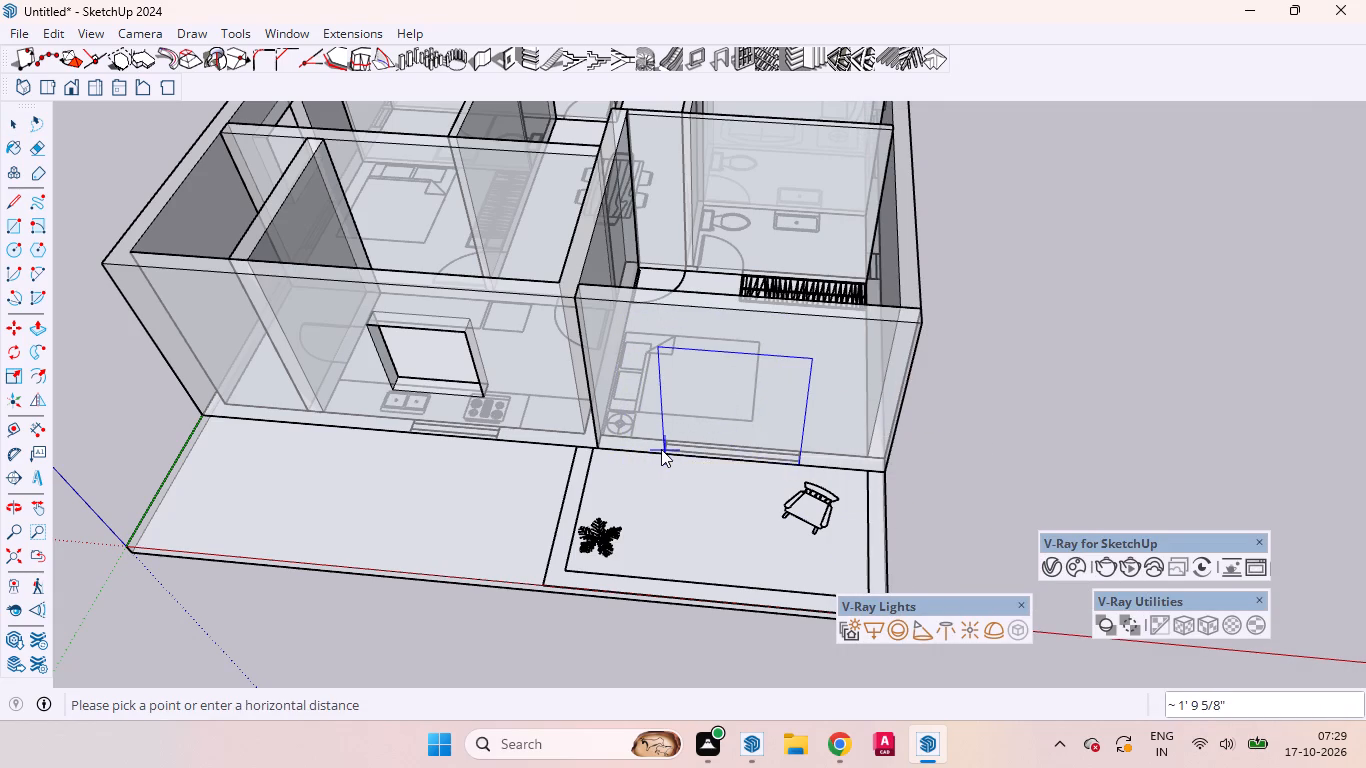
key(space)
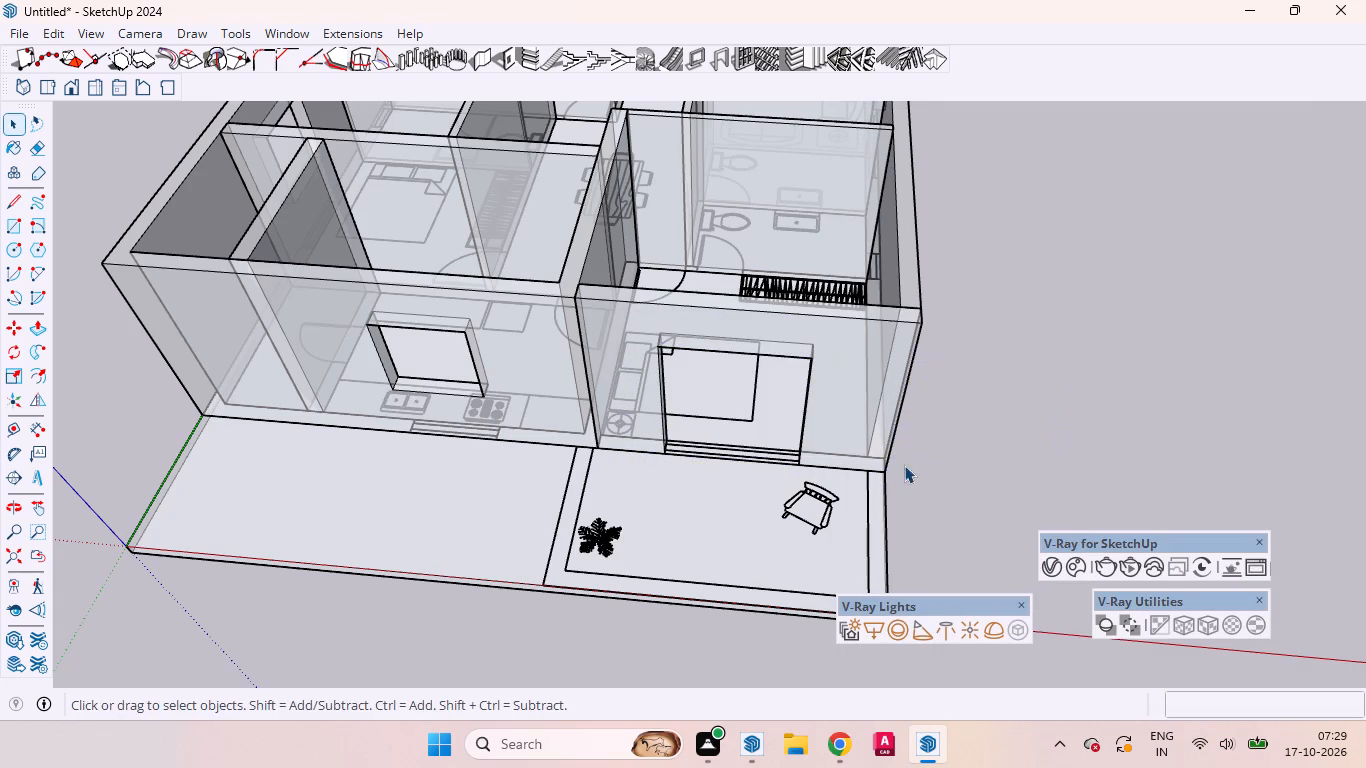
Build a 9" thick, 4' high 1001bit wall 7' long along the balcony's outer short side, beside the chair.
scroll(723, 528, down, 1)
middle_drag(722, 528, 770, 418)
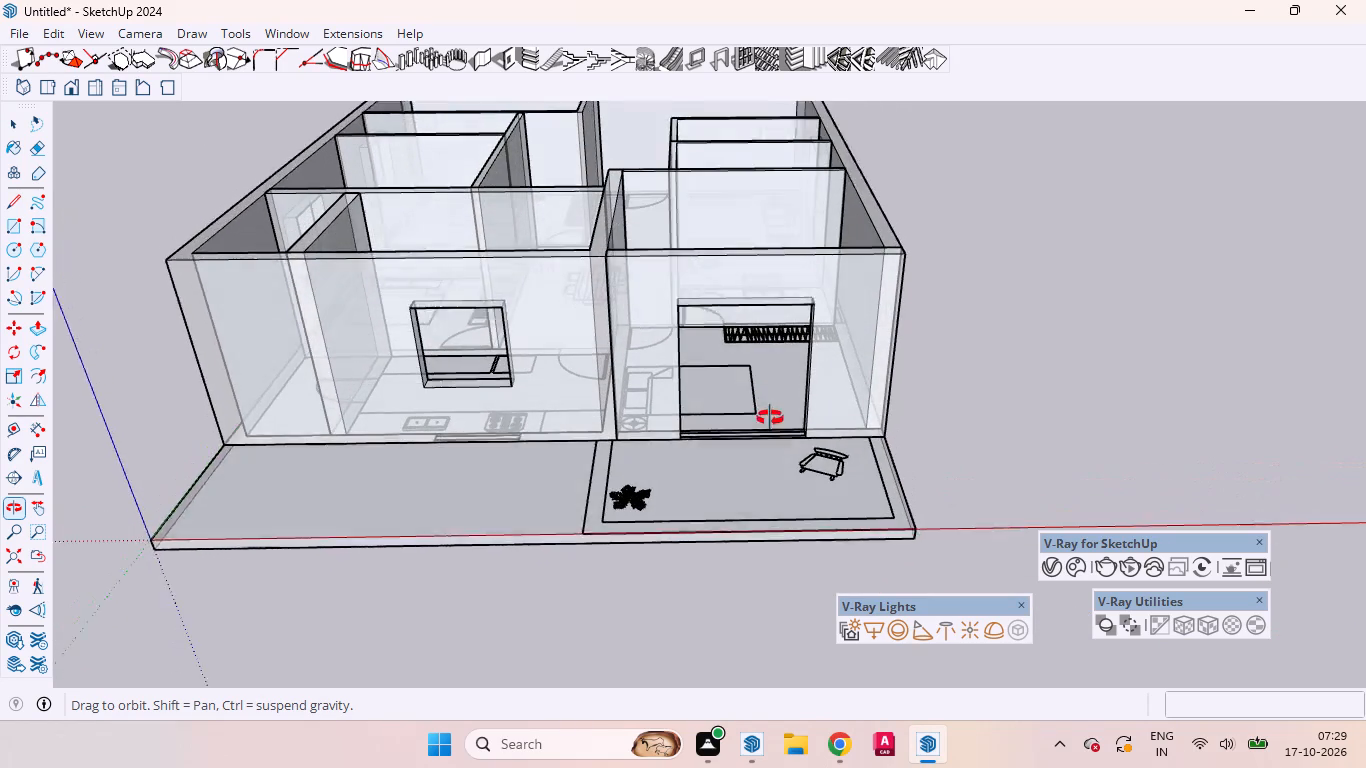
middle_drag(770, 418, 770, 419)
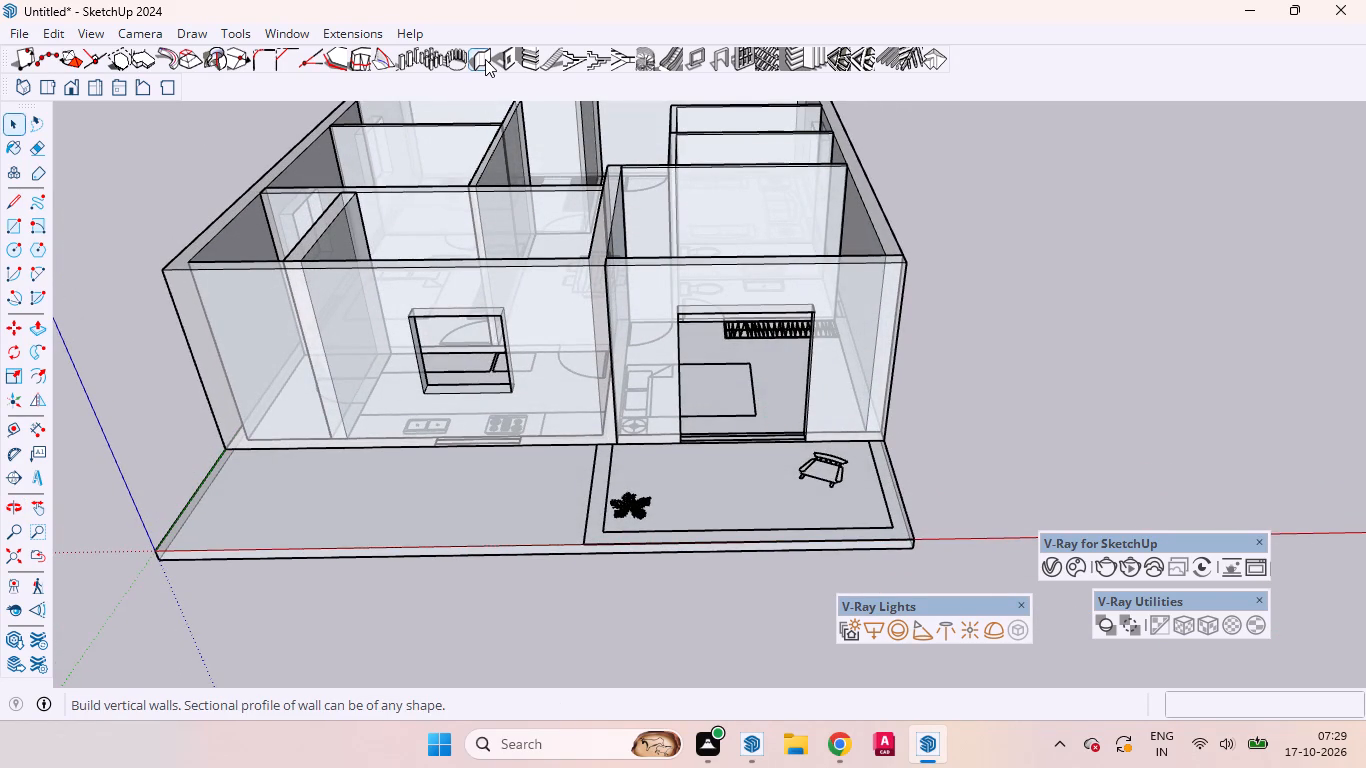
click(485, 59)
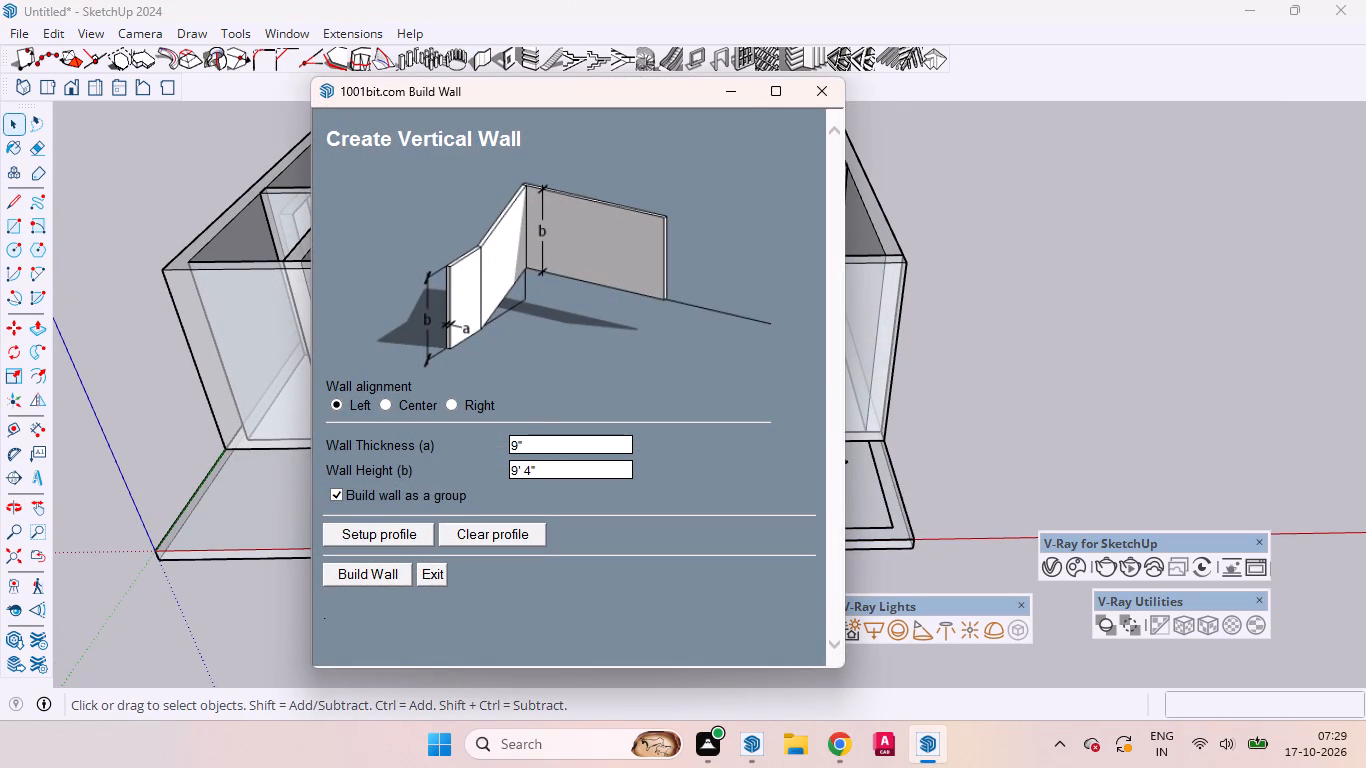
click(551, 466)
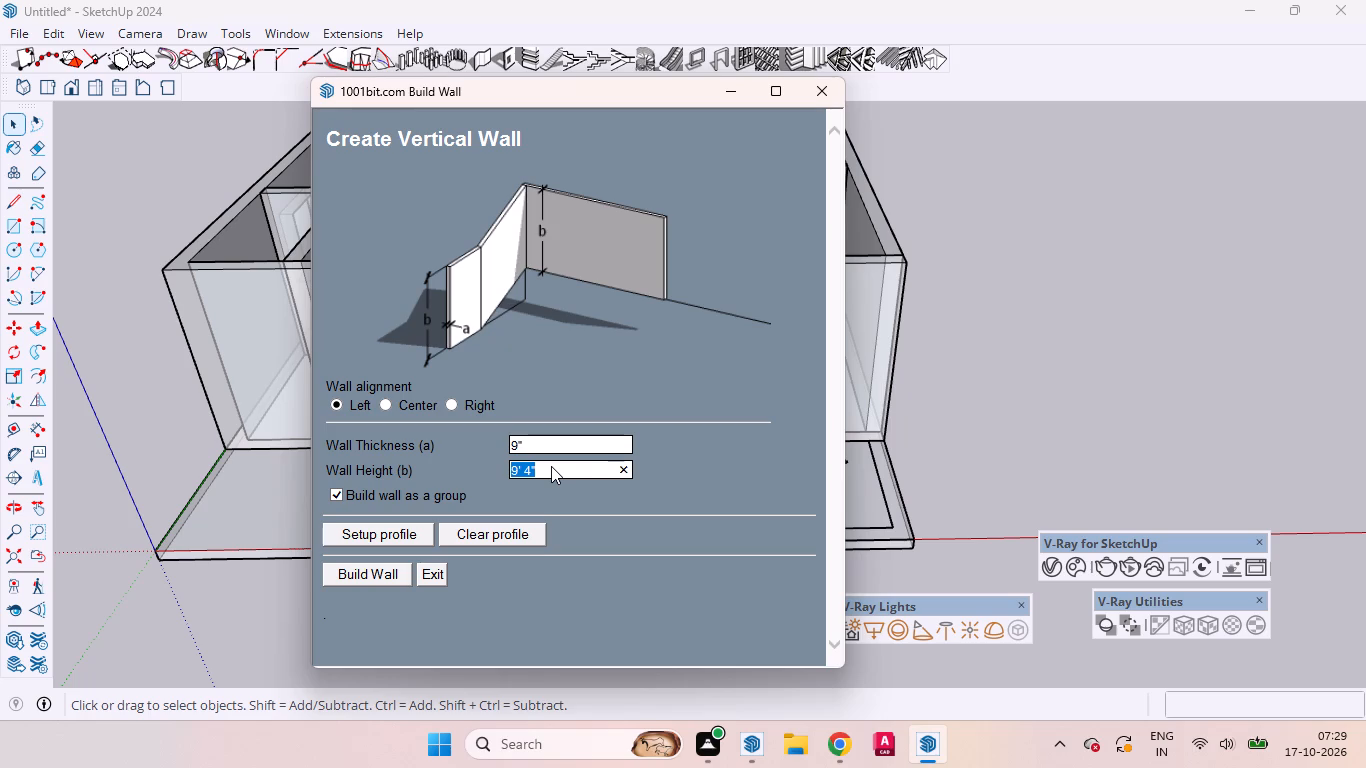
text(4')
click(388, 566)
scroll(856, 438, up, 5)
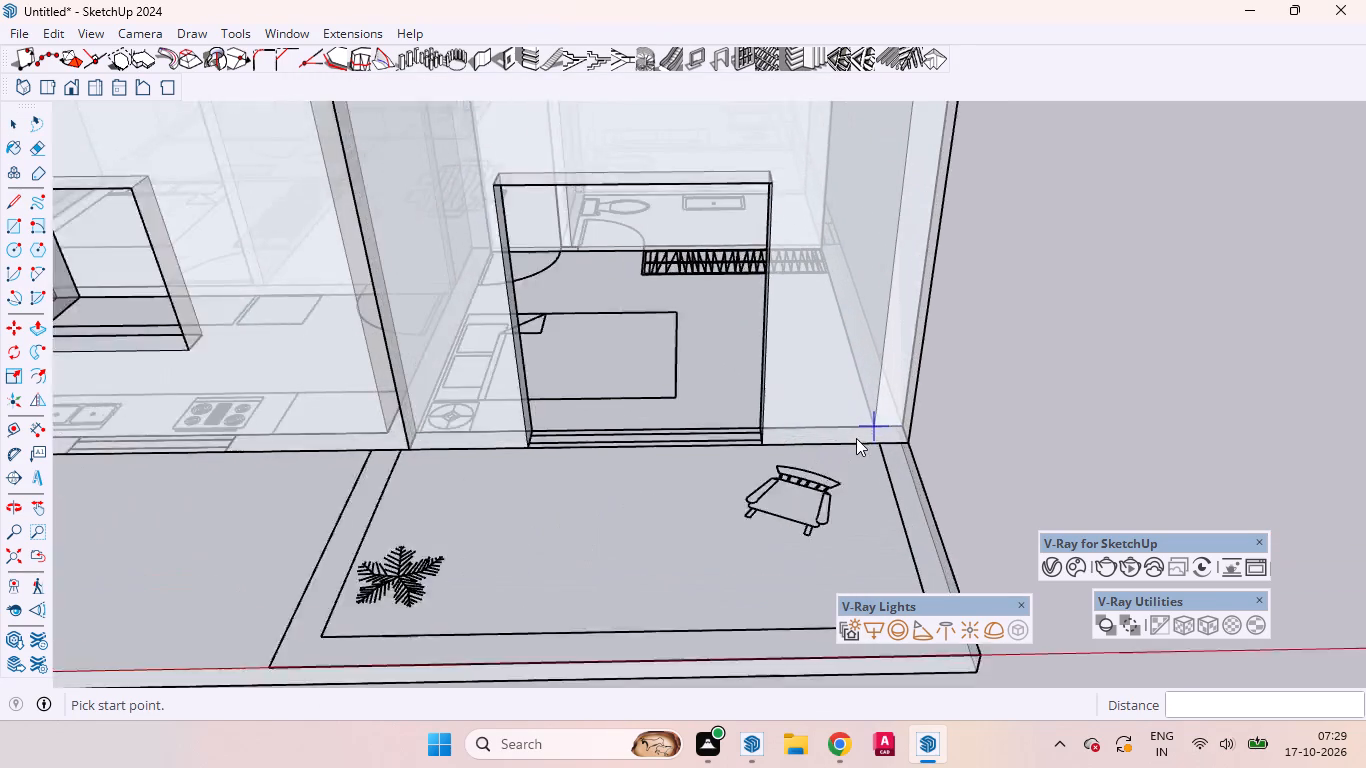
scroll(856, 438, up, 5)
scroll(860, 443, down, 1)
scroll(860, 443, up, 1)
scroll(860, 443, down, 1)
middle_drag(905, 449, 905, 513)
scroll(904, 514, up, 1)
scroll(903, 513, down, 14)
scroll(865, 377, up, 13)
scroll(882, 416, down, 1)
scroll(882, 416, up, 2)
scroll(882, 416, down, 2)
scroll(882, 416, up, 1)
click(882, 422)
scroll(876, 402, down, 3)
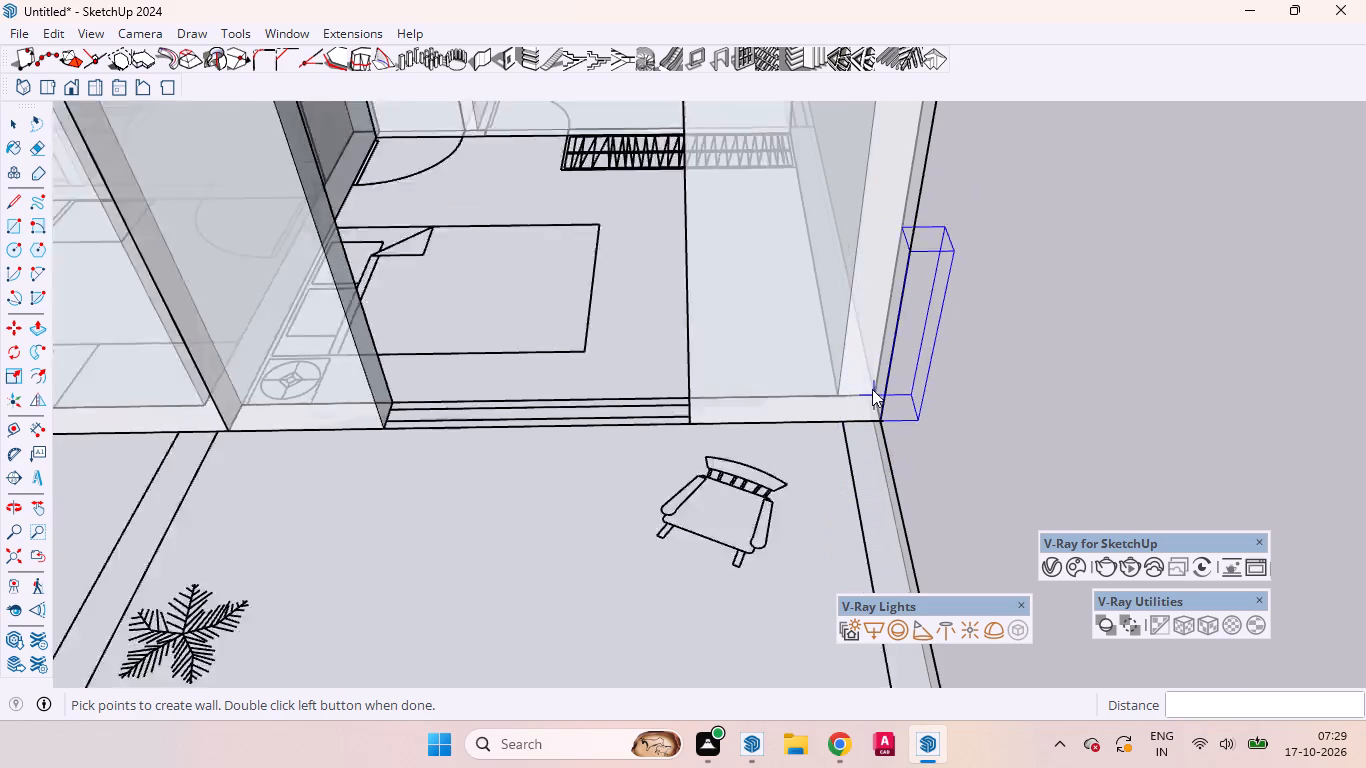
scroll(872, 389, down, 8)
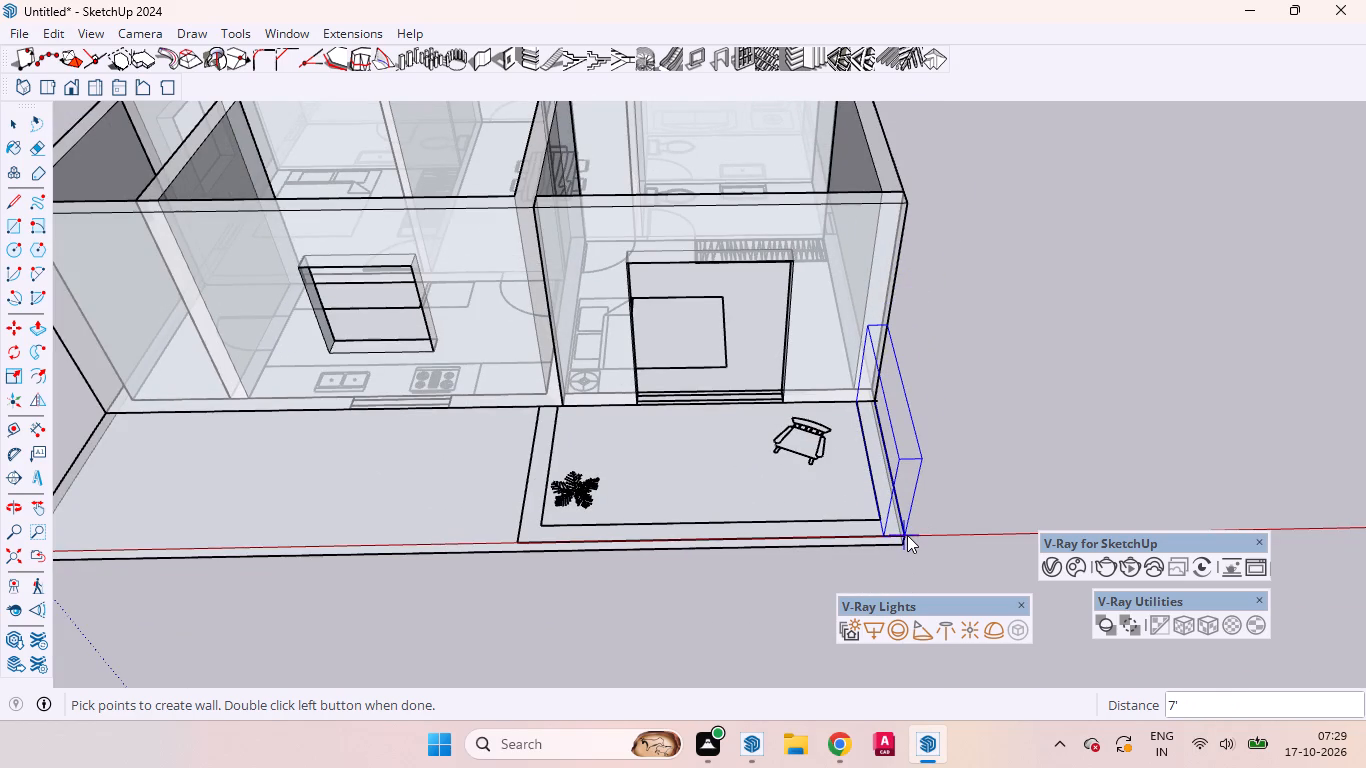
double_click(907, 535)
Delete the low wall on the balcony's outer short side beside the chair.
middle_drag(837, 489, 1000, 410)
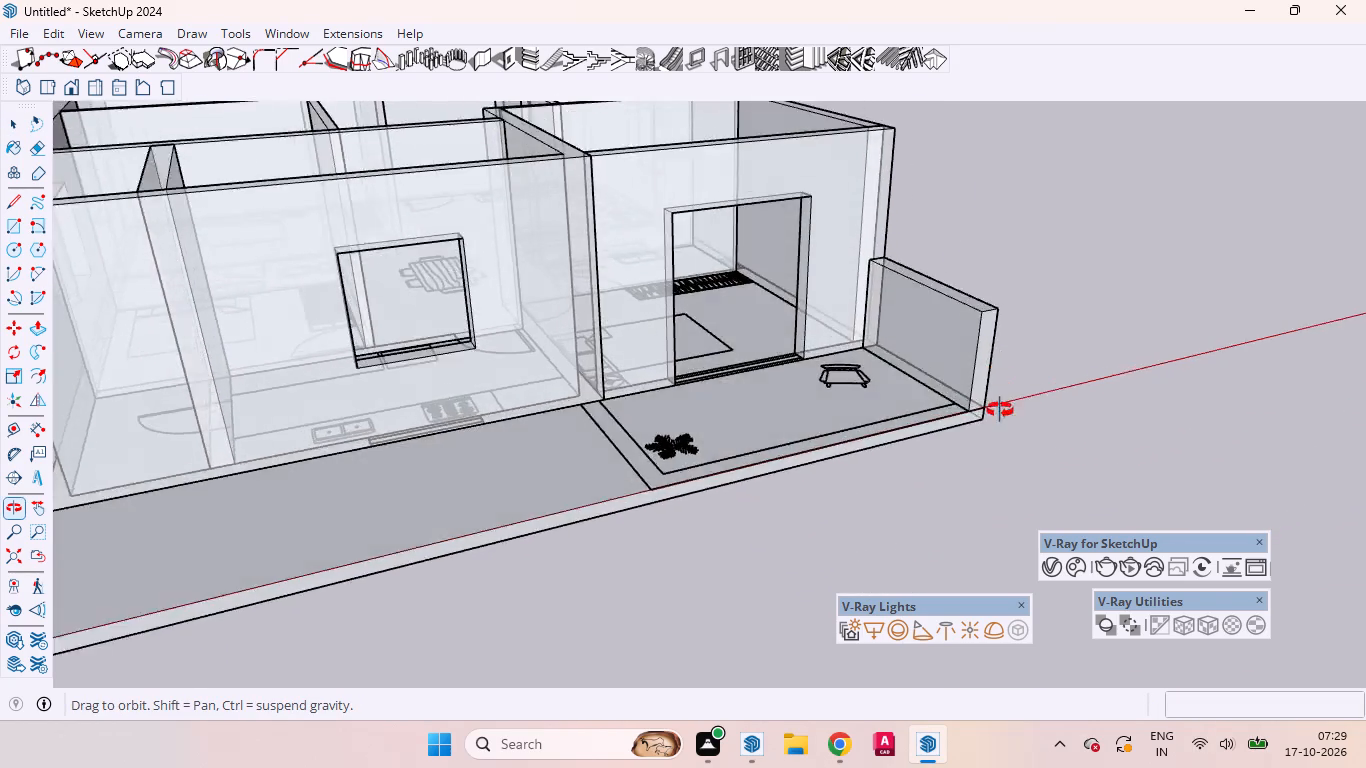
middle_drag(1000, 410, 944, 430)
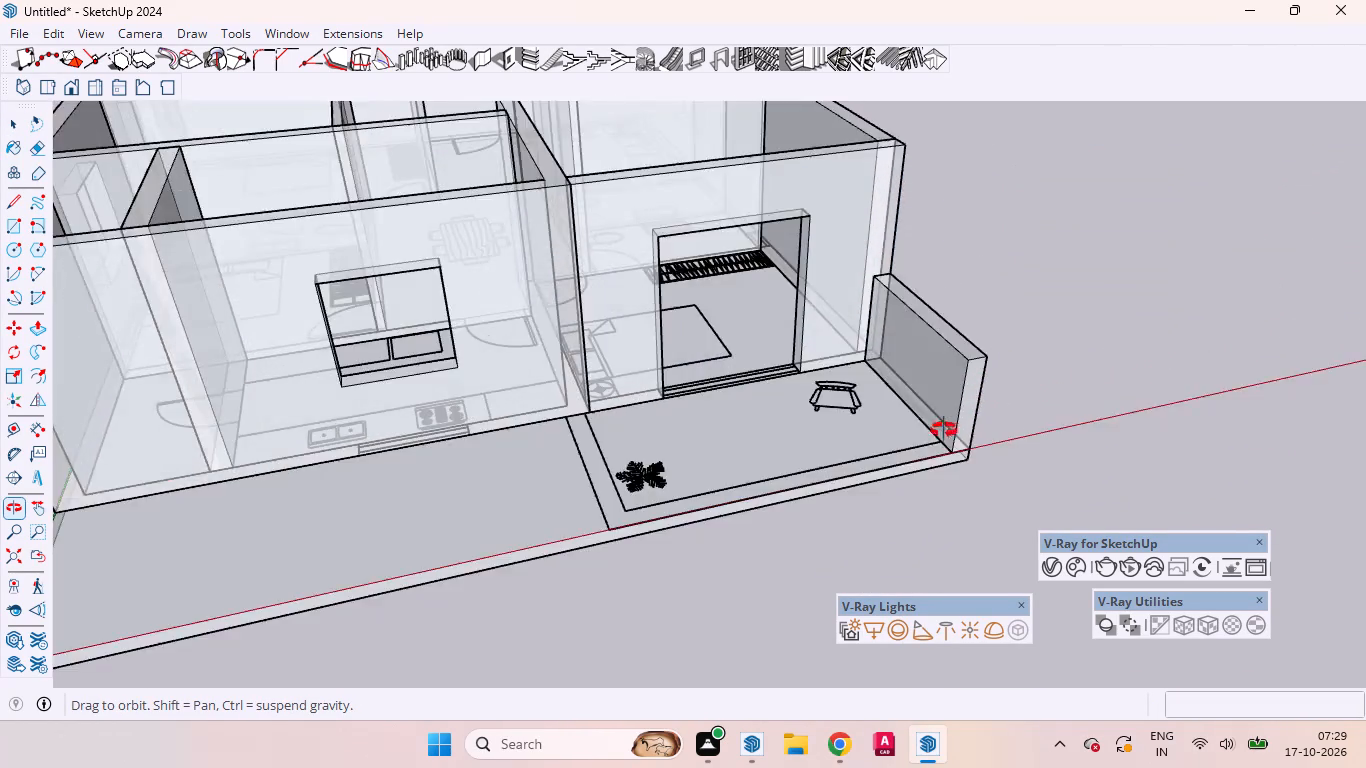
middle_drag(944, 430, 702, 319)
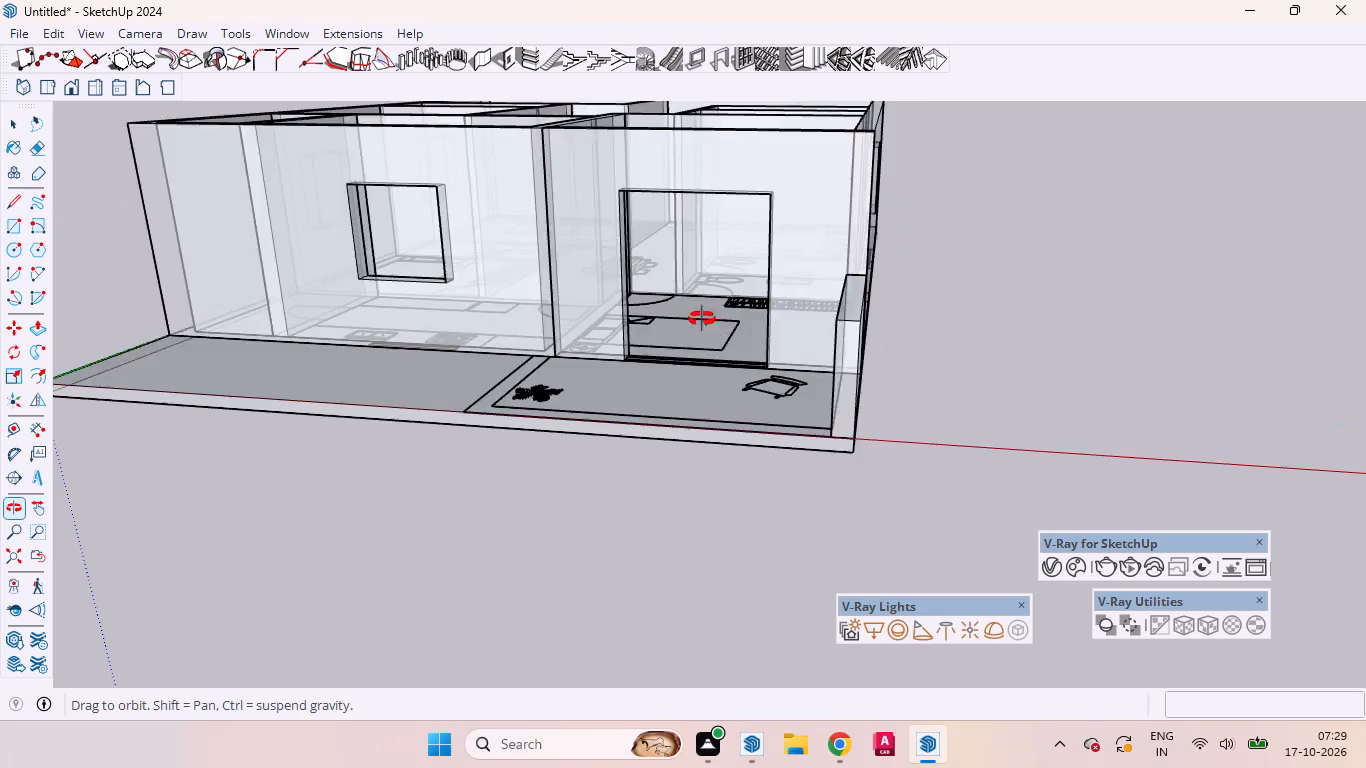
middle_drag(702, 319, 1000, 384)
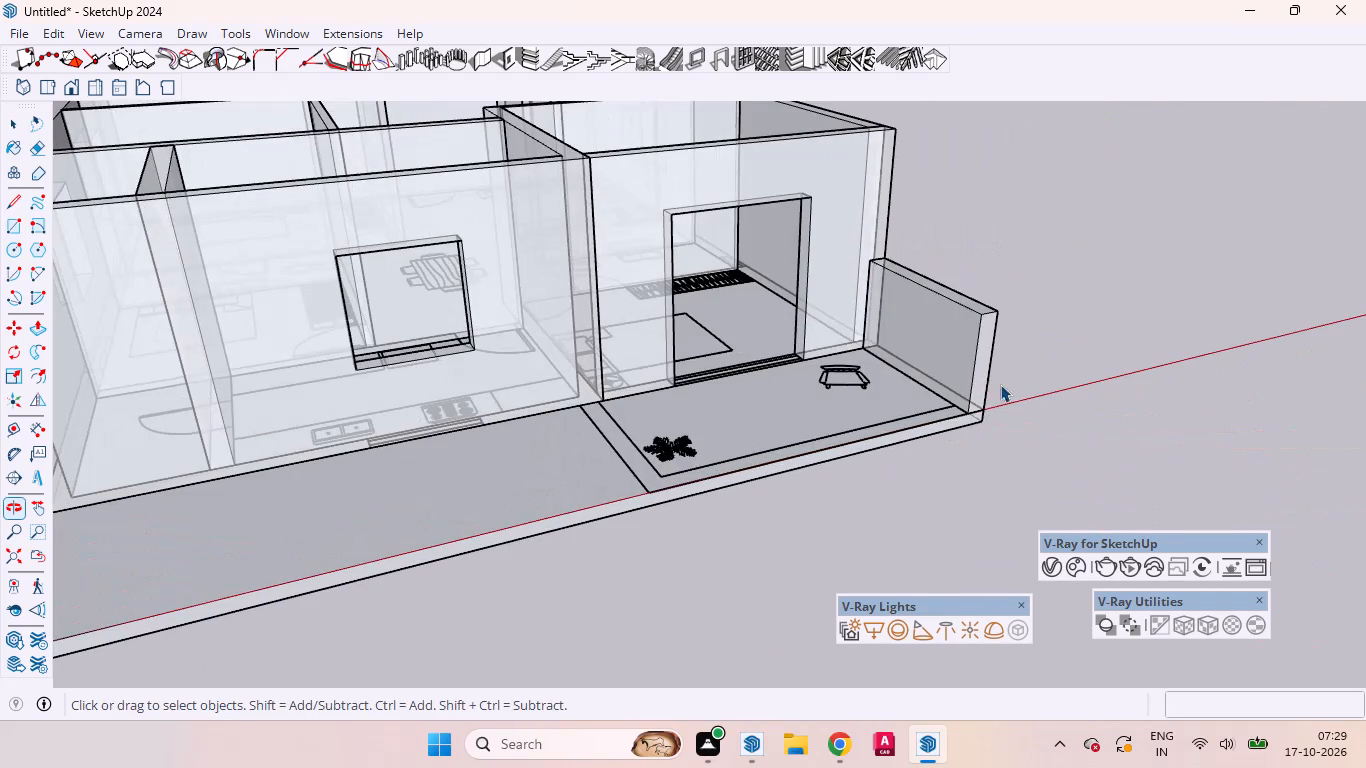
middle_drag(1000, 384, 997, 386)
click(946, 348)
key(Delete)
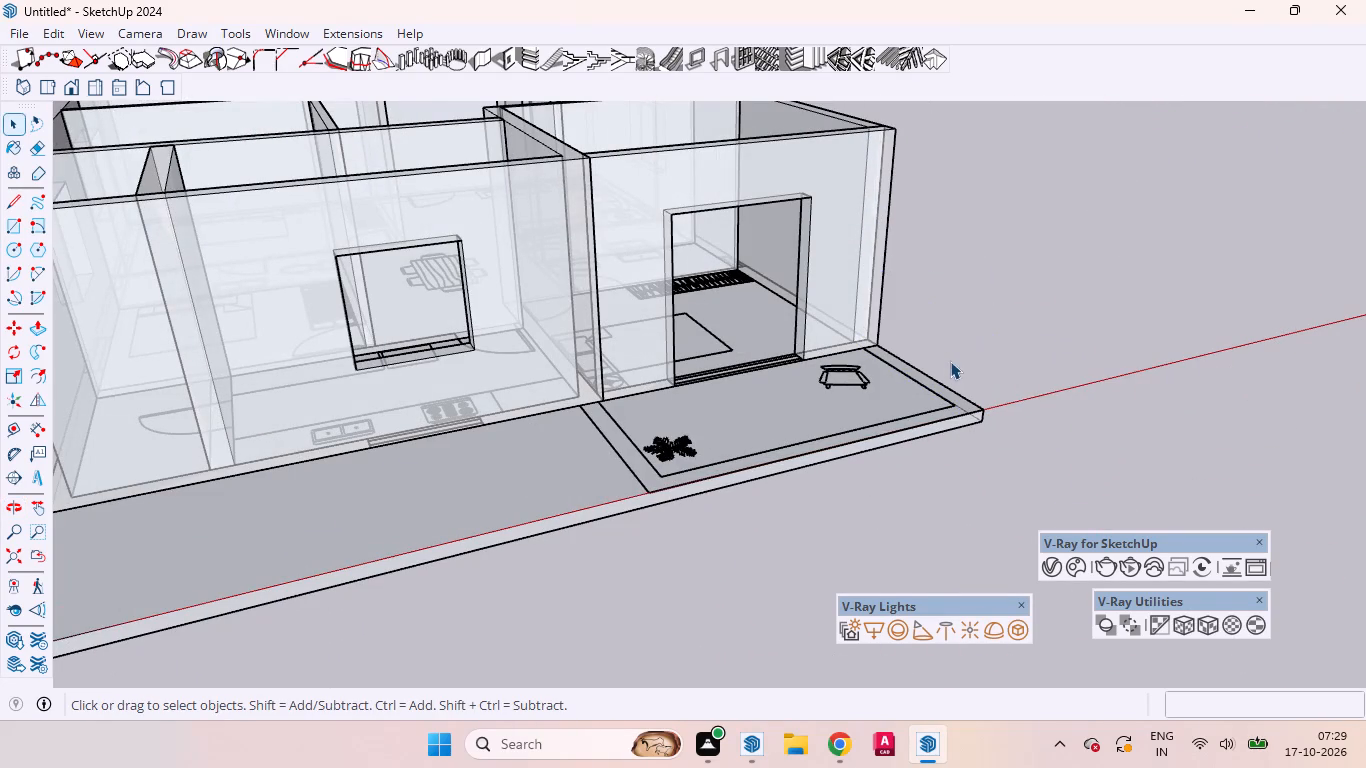
Show the Profile Builder 4 tools and float them over the model view.
right_click(726, 33)
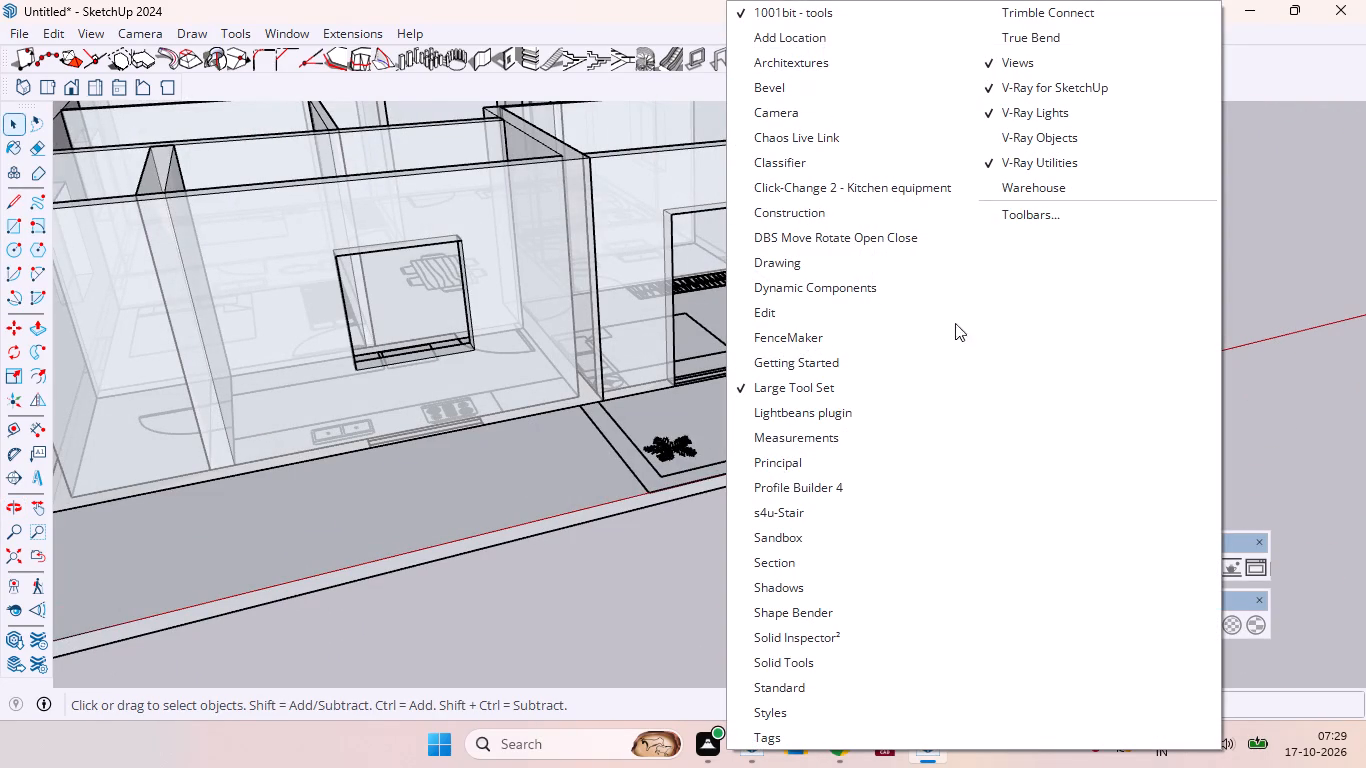
click(819, 484)
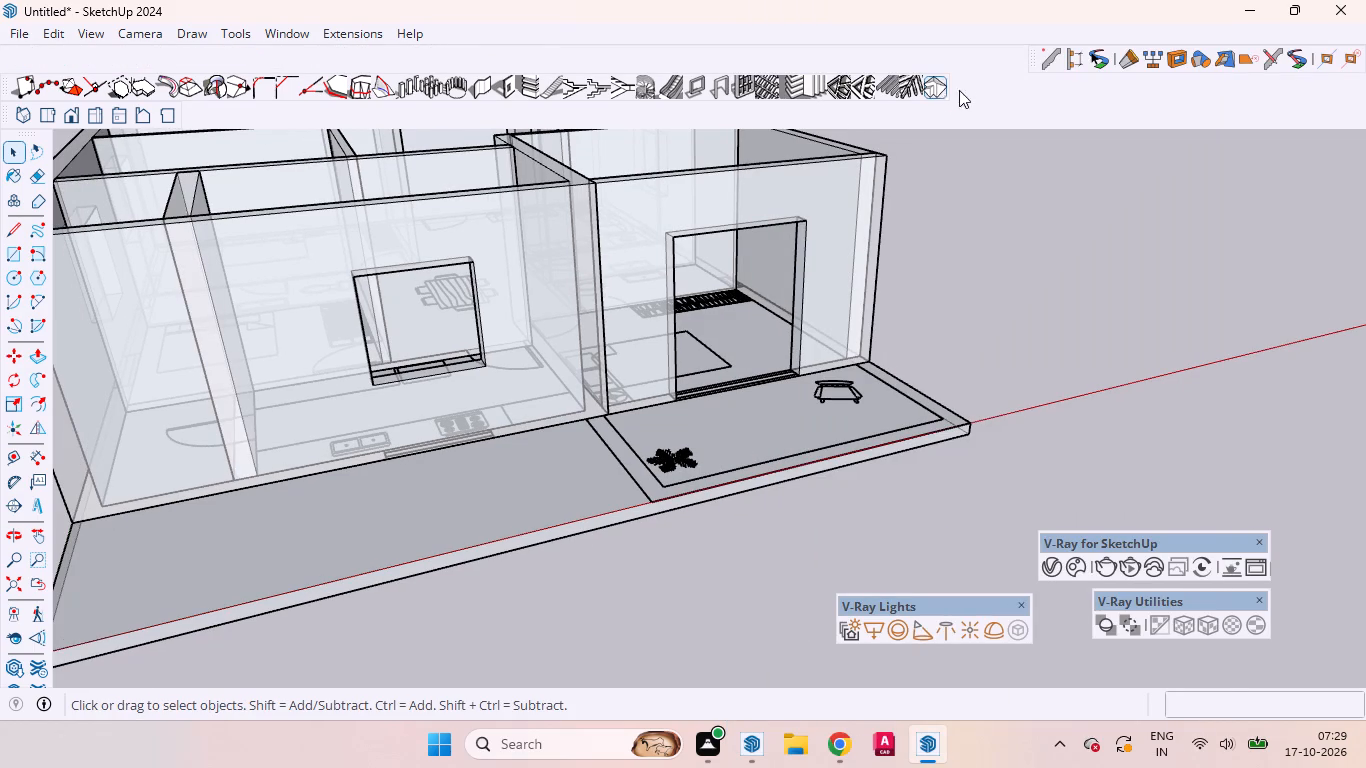
drag(1034, 53, 940, 179)
Load the Glass Railing assembly from the Profile Builder 4 assembly library and dismiss the update window.
click(989, 190)
click(988, 175)
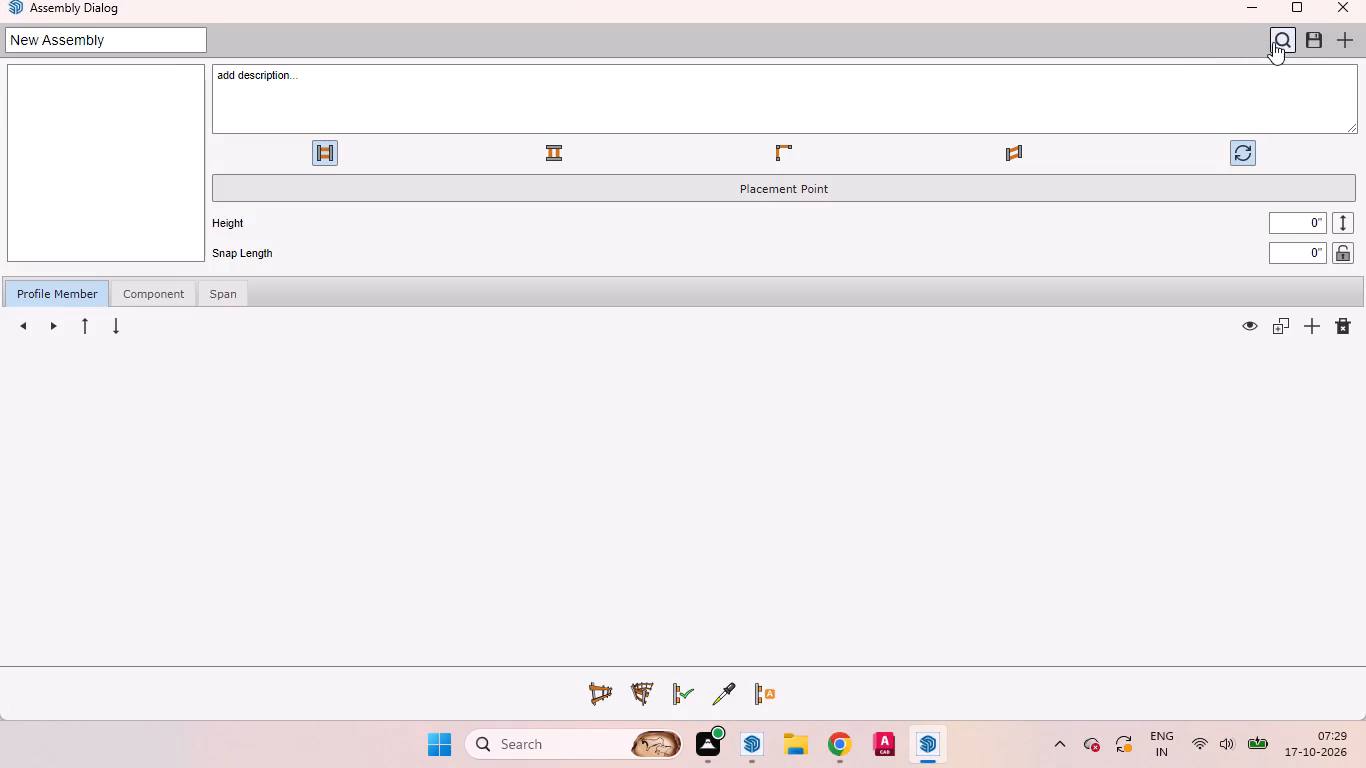
click(1273, 42)
click(584, 268)
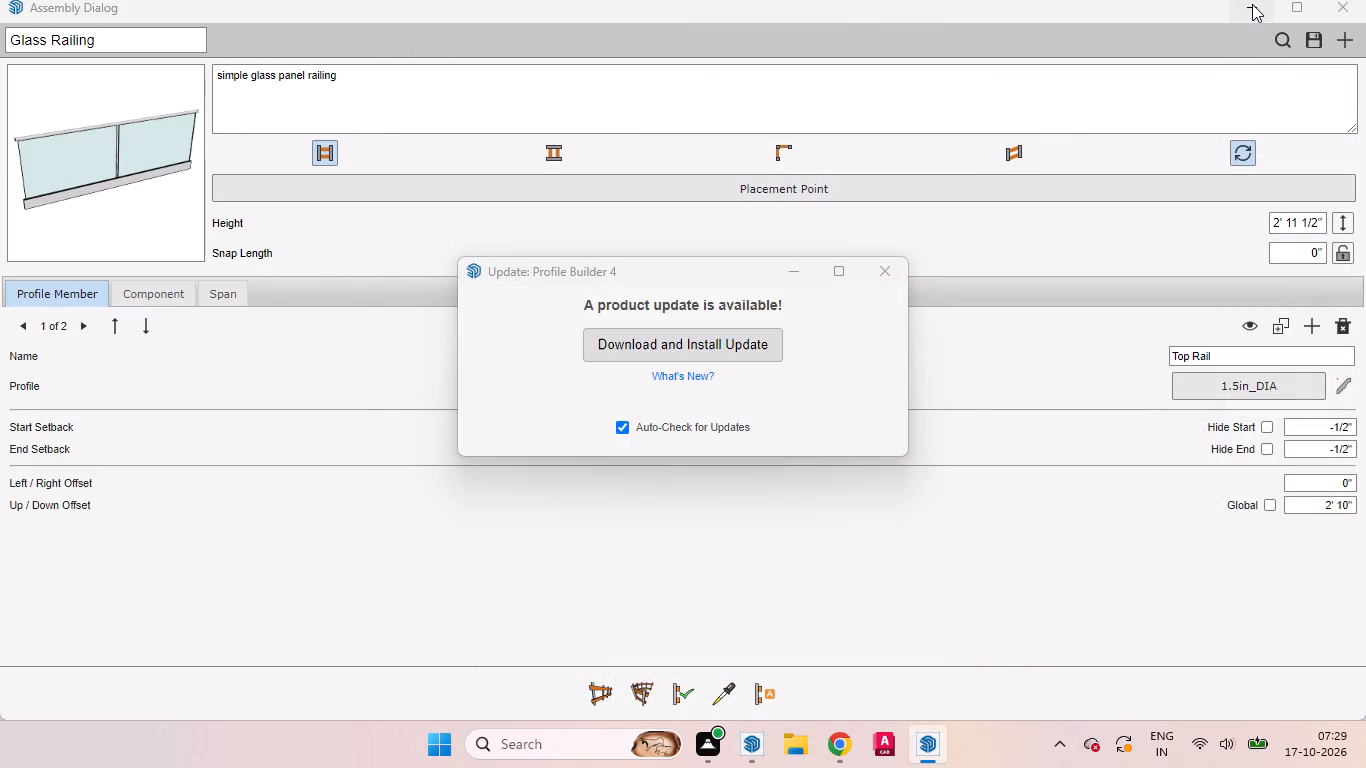
click(1252, 4)
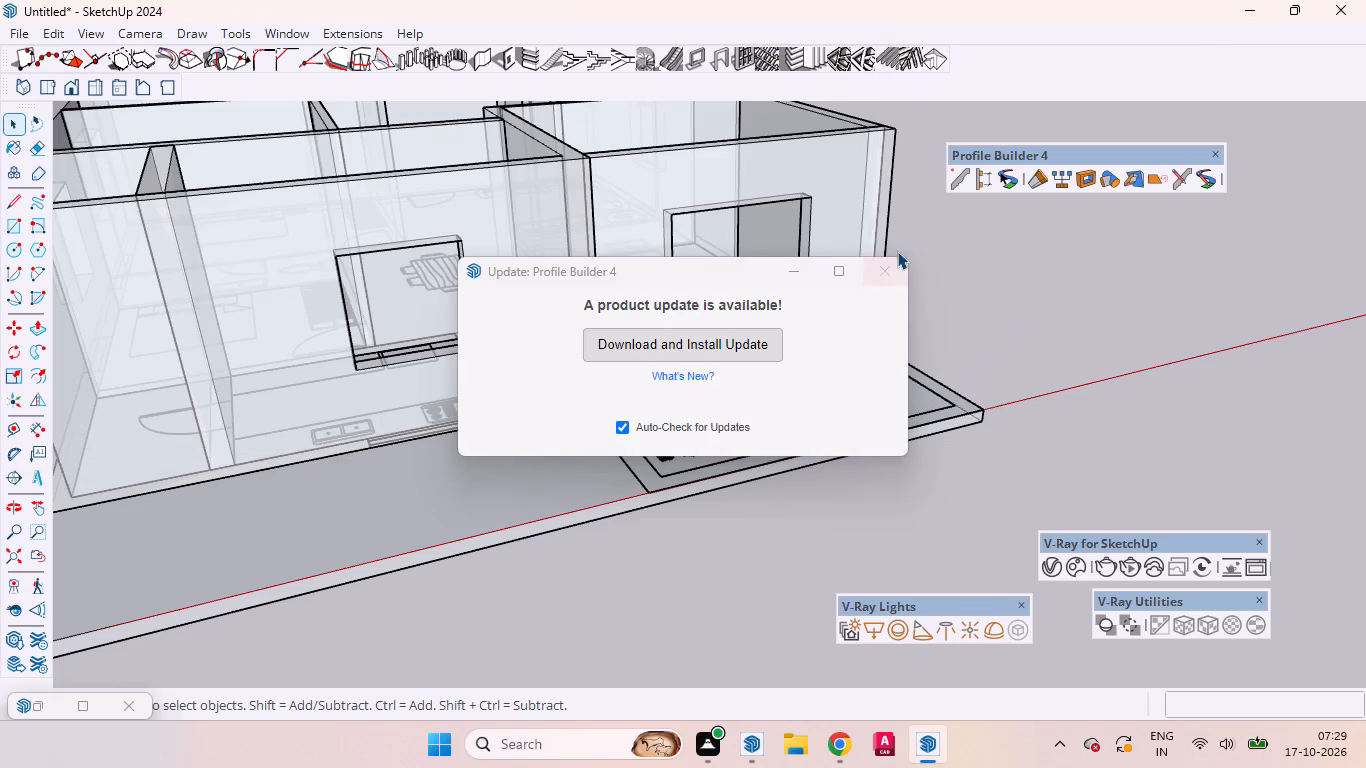
click(888, 268)
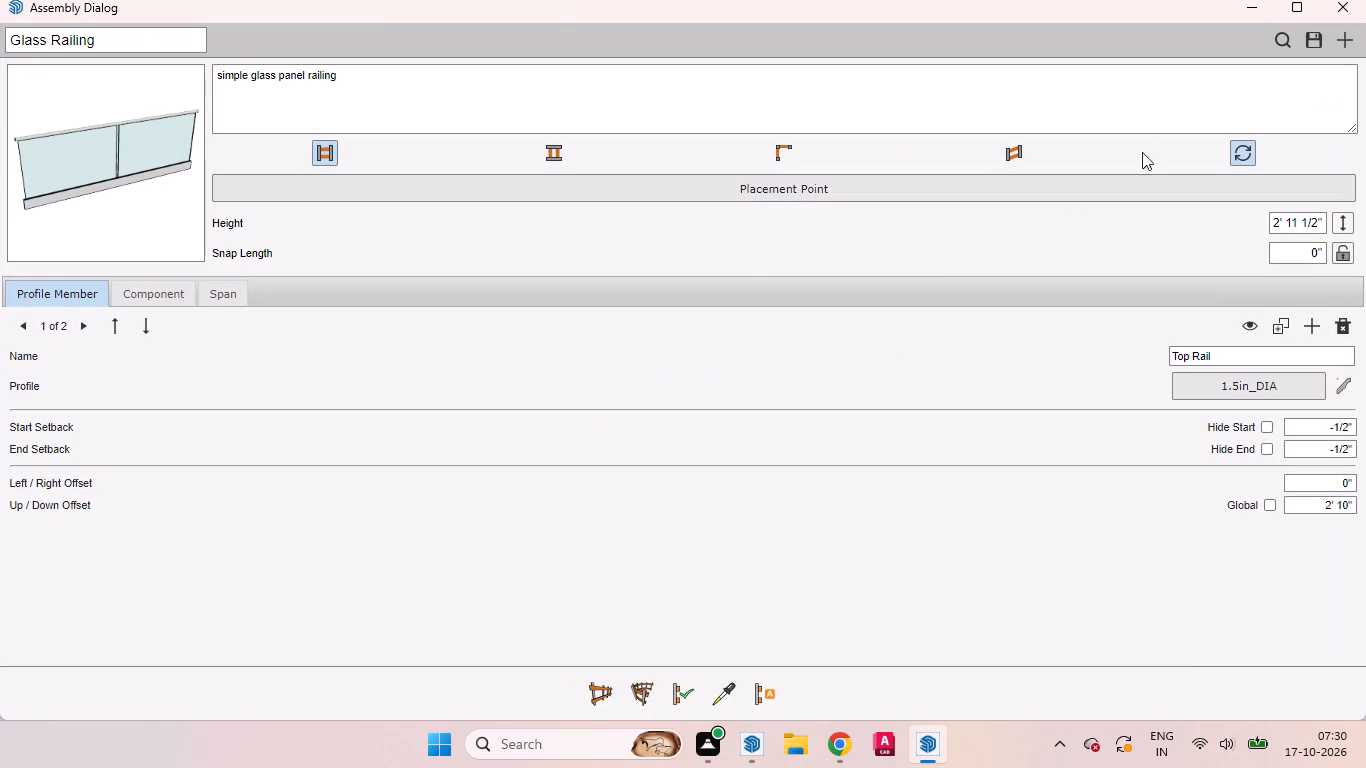
click(138, 211)
Start the Glass Railing at the house wall and run it about 6' 7" along the balcony's short side by the plant.
click(610, 698)
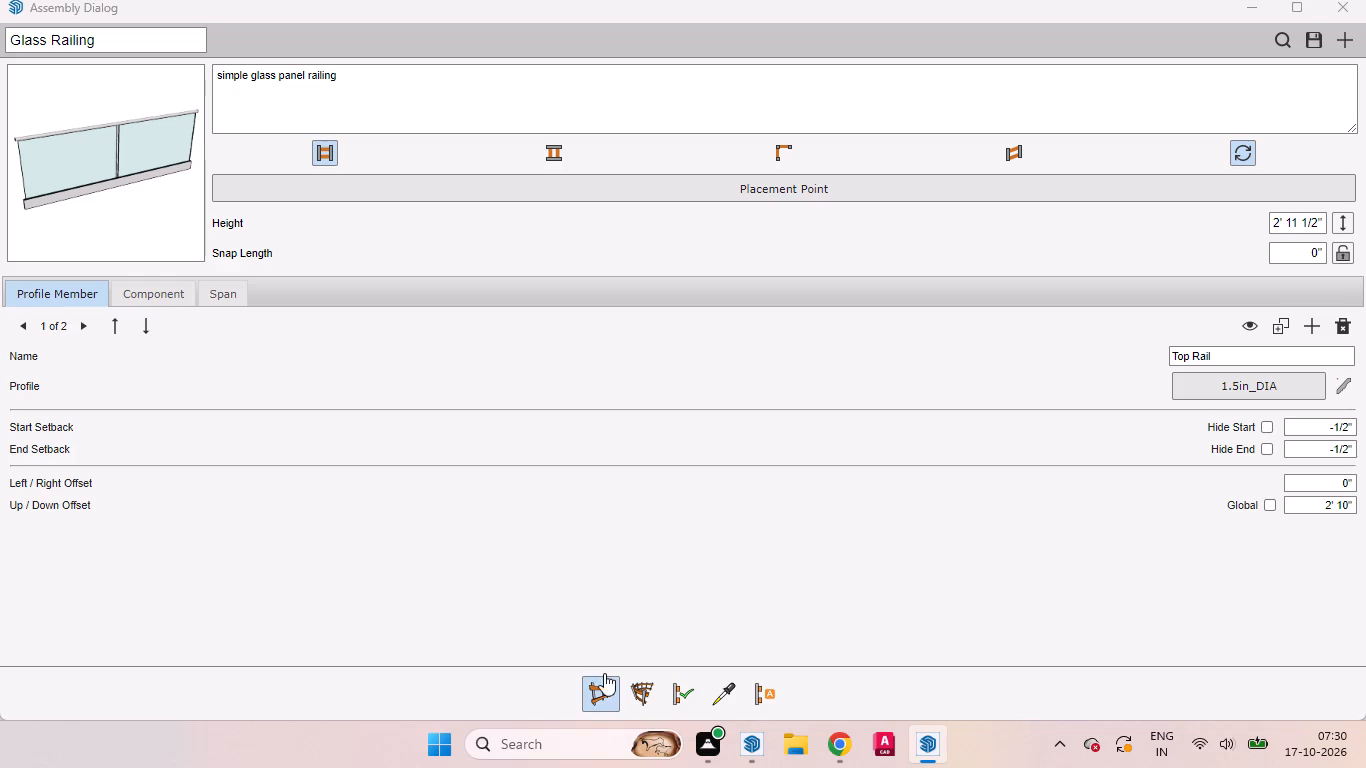
click(1257, 3)
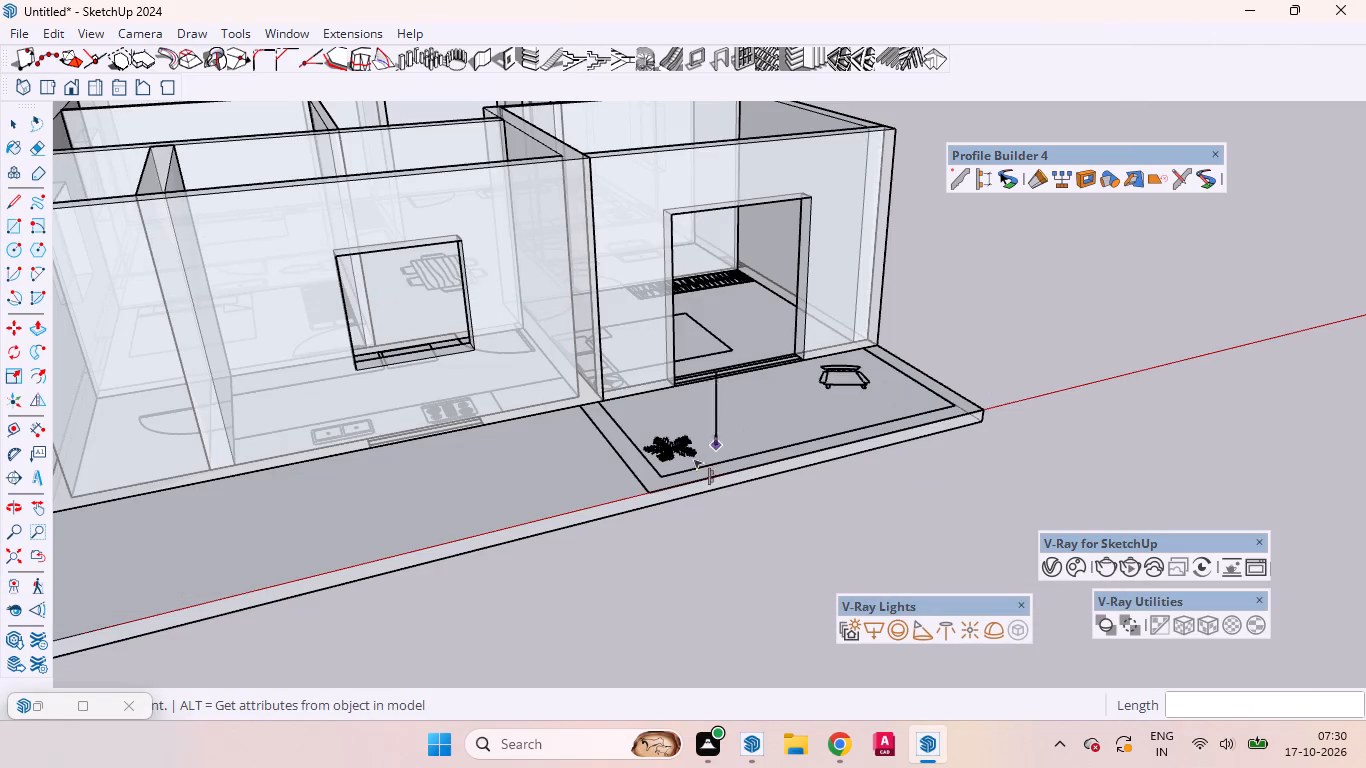
middle_drag(672, 438, 609, 572)
scroll(672, 439, up, 1)
scroll(584, 542, up, 8)
scroll(568, 466, down, 4)
scroll(568, 463, up, 12)
scroll(527, 423, down, 4)
scroll(529, 425, up, 1)
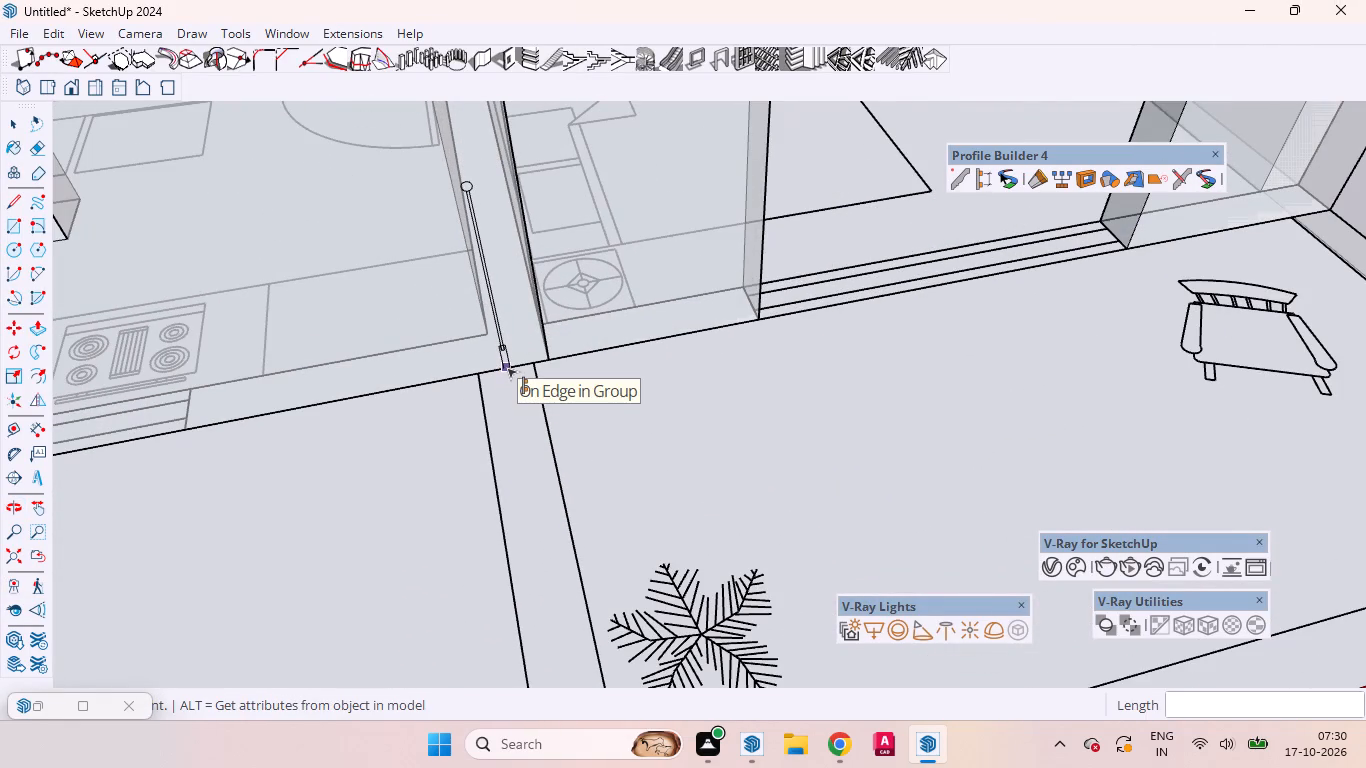
click(507, 368)
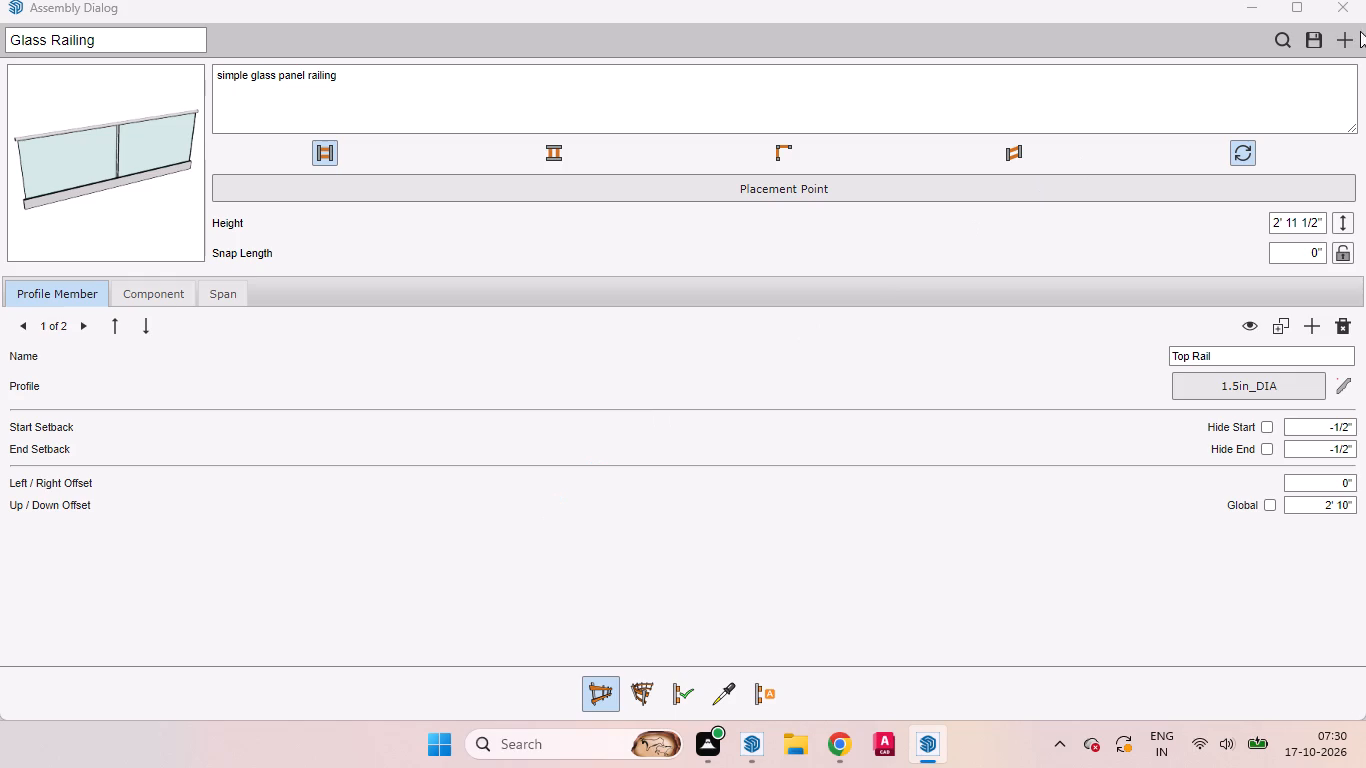
click(1257, 8)
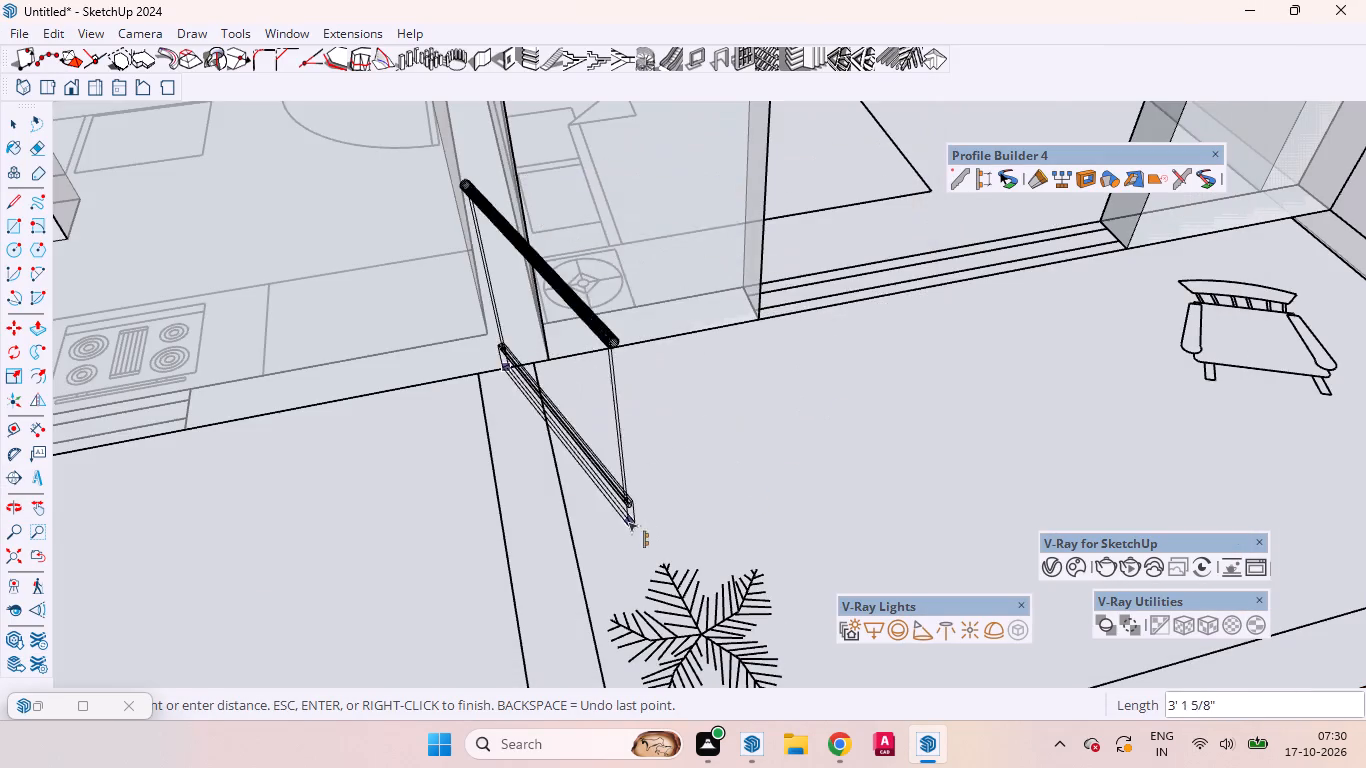
scroll(611, 512, down, 2)
scroll(611, 512, up, 1)
scroll(611, 512, down, 13)
scroll(577, 401, up, 1)
scroll(577, 401, down, 4)
scroll(589, 556, down, 1)
scroll(589, 556, up, 9)
scroll(589, 540, down, 5)
scroll(589, 540, up, 8)
scroll(589, 540, down, 1)
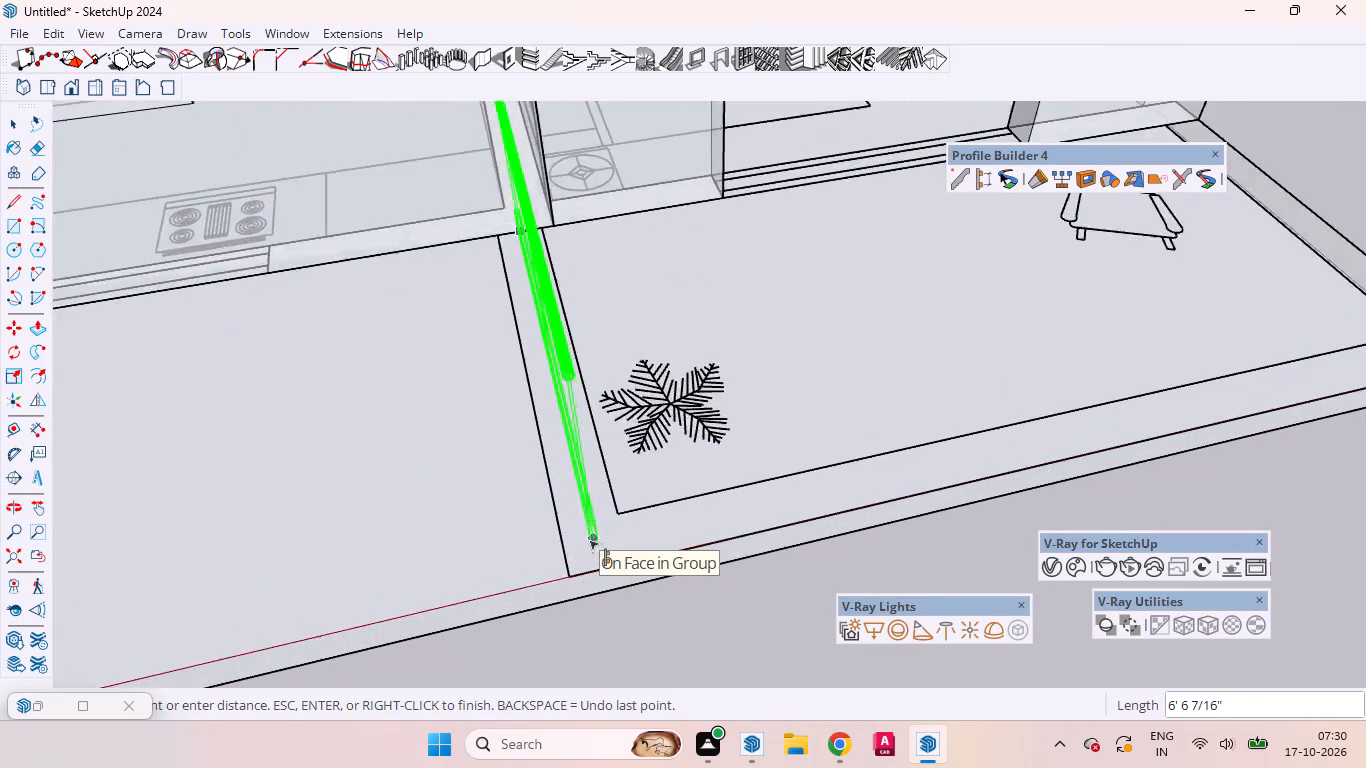
scroll(589, 539, up, 5)
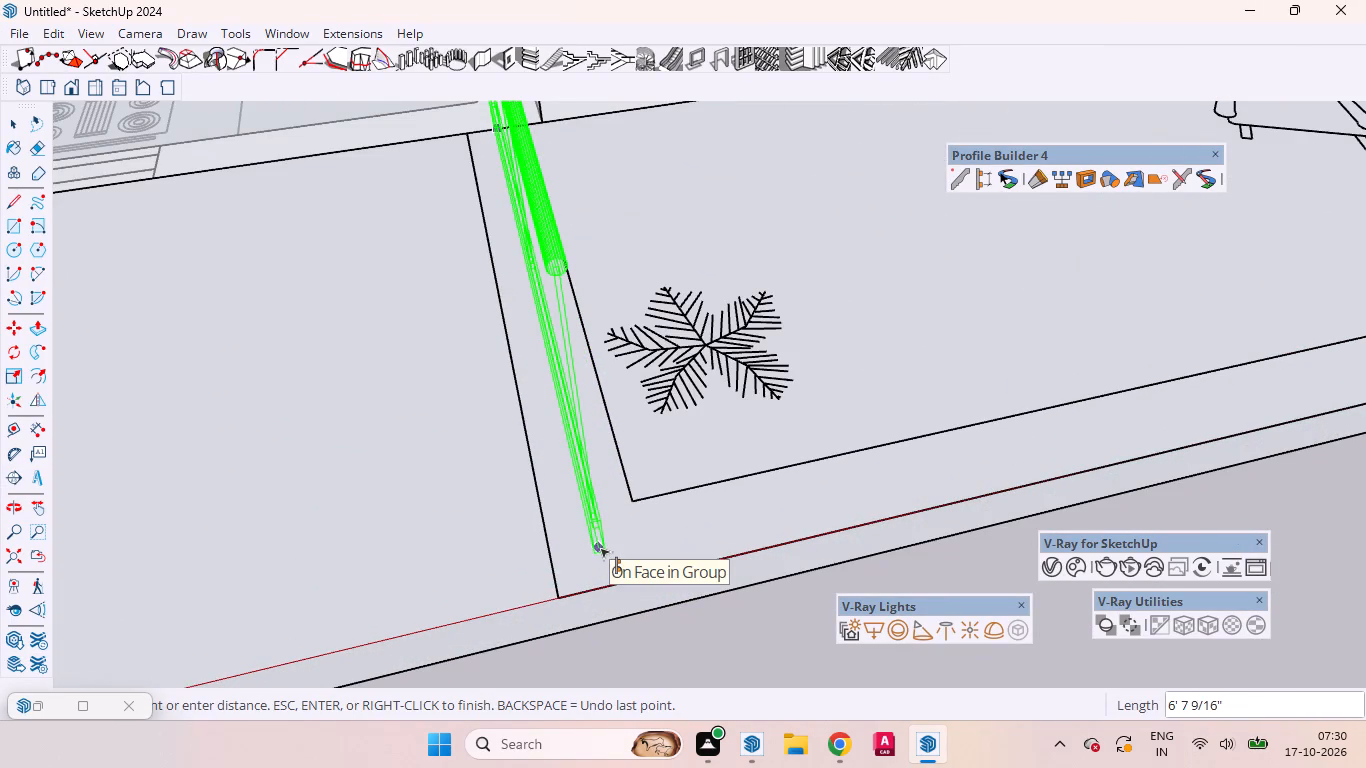
click(600, 546)
Continue the glass railing along the balcony's long outer edge and back about 6' 7" beside the chair to the house wall.
scroll(575, 520, down, 5)
scroll(558, 523, up, 3)
scroll(557, 524, down, 10)
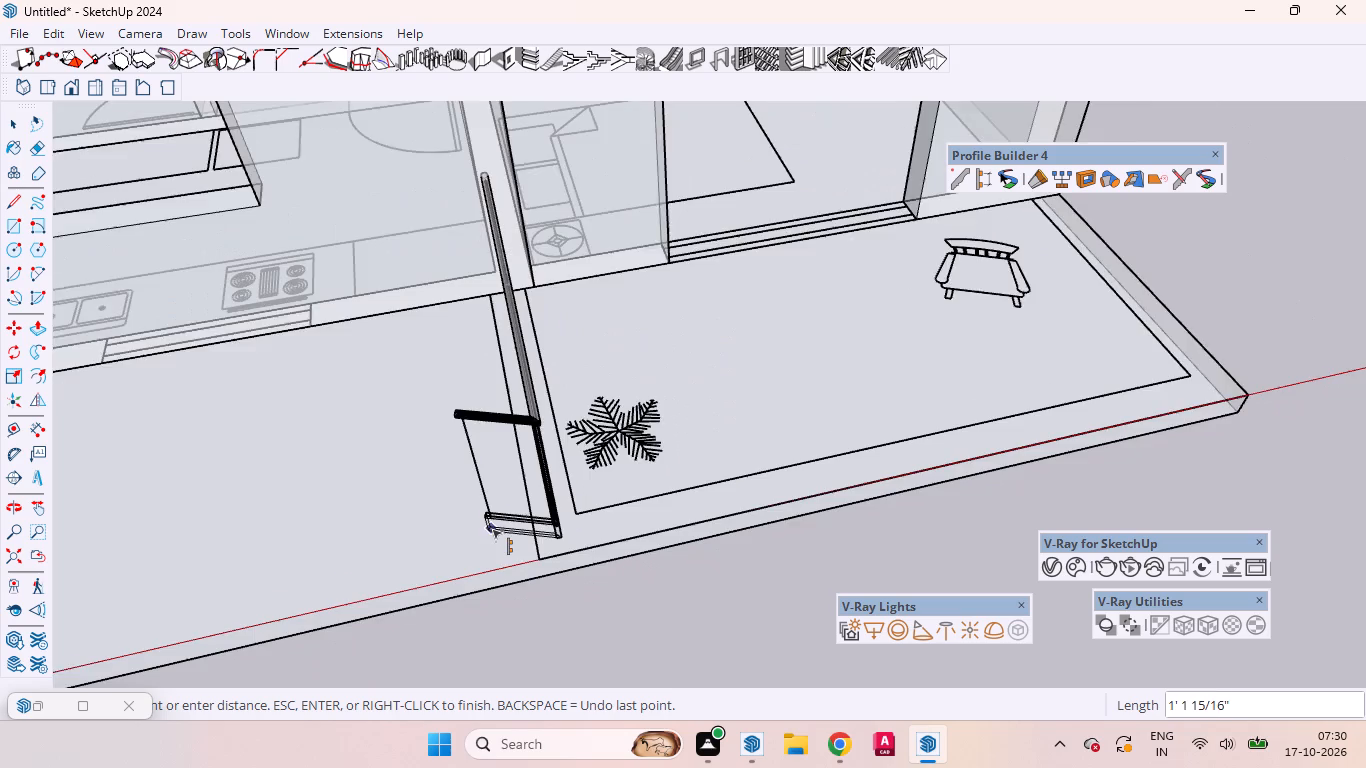
scroll(492, 529, down, 4)
scroll(482, 531, up, 1)
scroll(482, 531, down, 1)
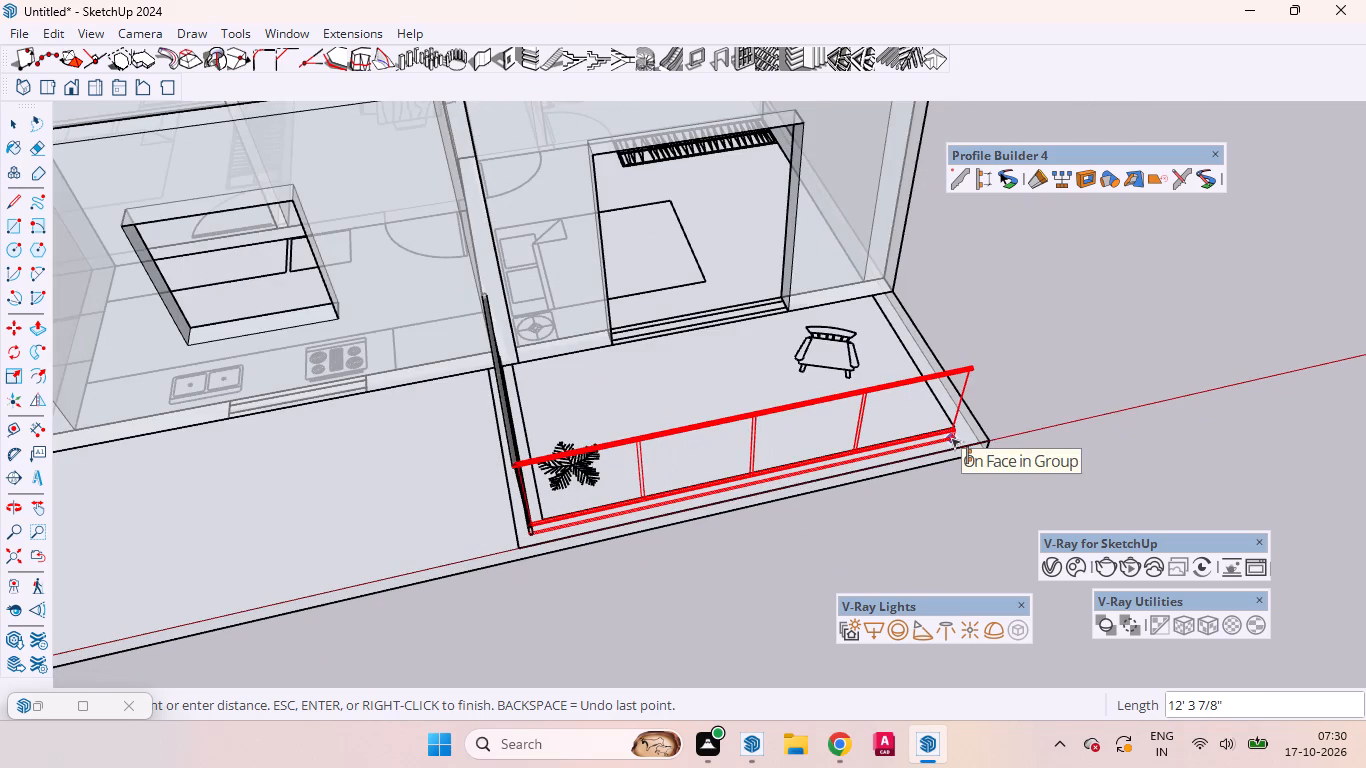
scroll(963, 437, up, 8)
scroll(963, 437, down, 1)
scroll(963, 437, up, 9)
scroll(973, 436, down, 6)
click(973, 436)
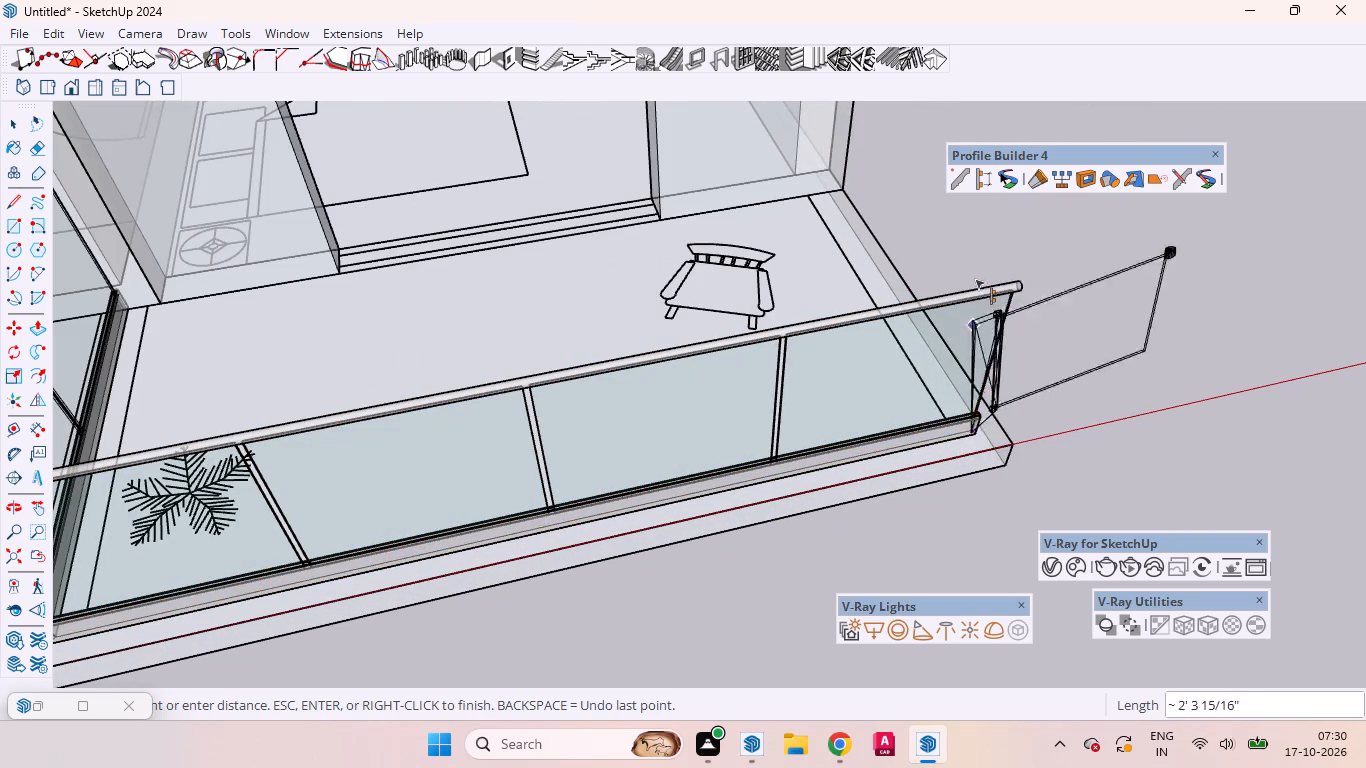
click(819, 198)
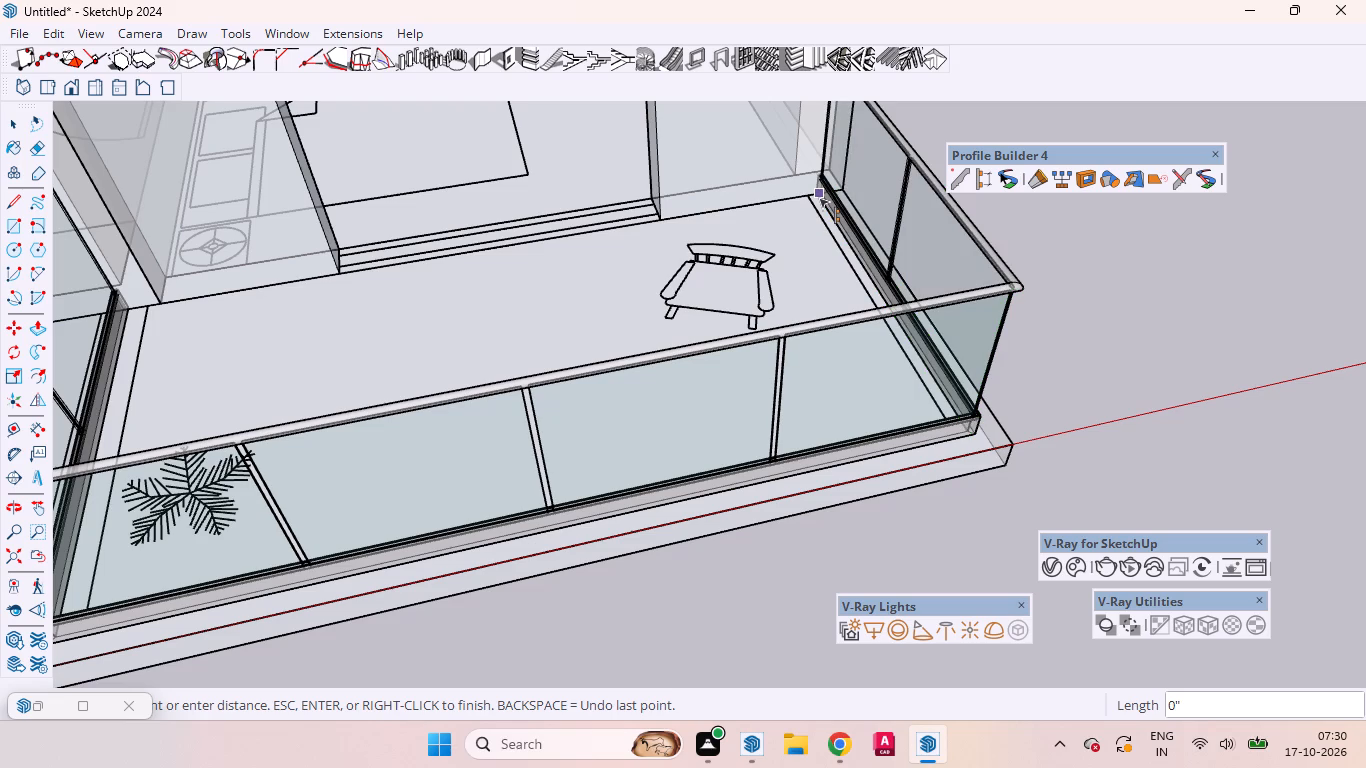
key(space)
Examine the balcony's glass railing from the front and from the bathroom side of the house.
scroll(840, 356, down, 5)
scroll(839, 356, up, 2)
scroll(839, 356, down, 2)
middle_drag(877, 396, 841, 366)
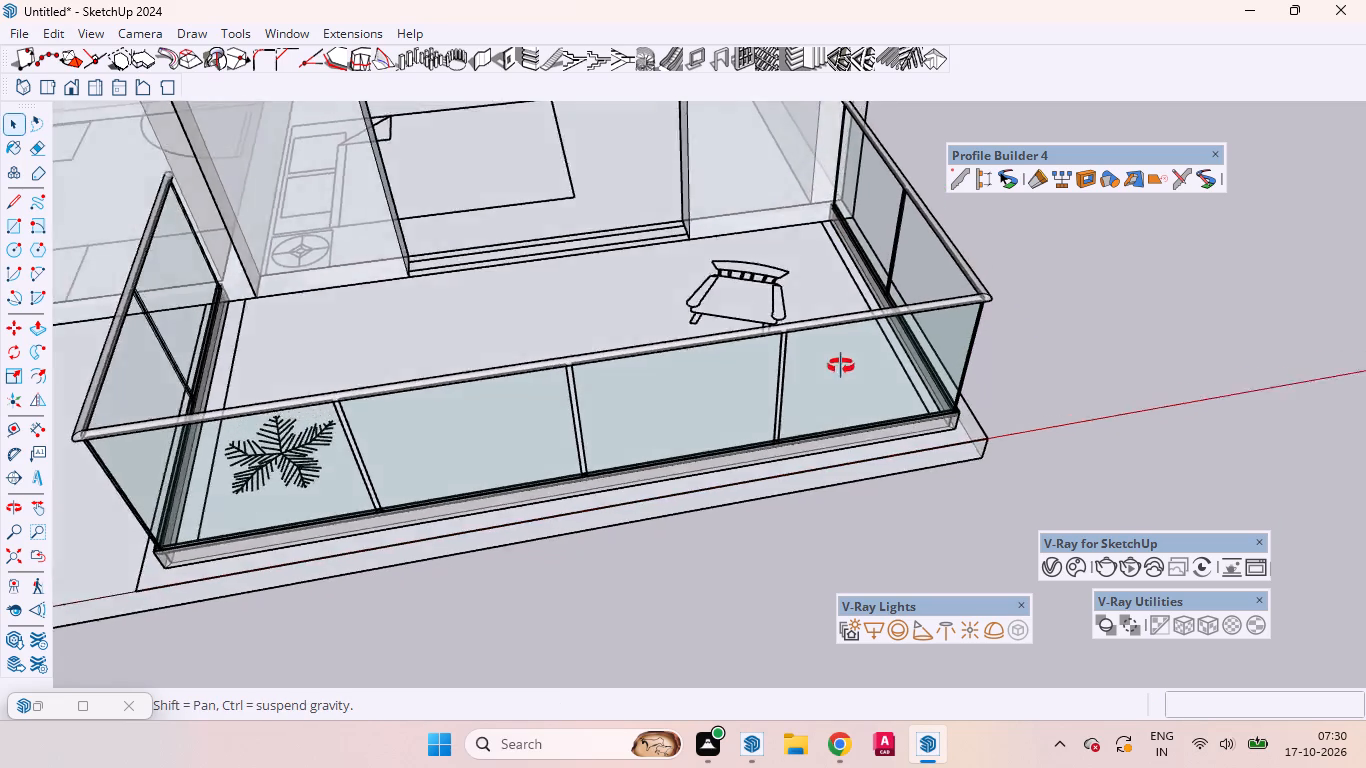
middle_drag(841, 366, 893, 251)
scroll(811, 327, down, 3)
scroll(806, 331, up, 1)
scroll(806, 331, down, 4)
scroll(794, 314, up, 4)
scroll(793, 318, down, 3)
scroll(766, 394, up, 1)
middle_drag(766, 394, 709, 363)
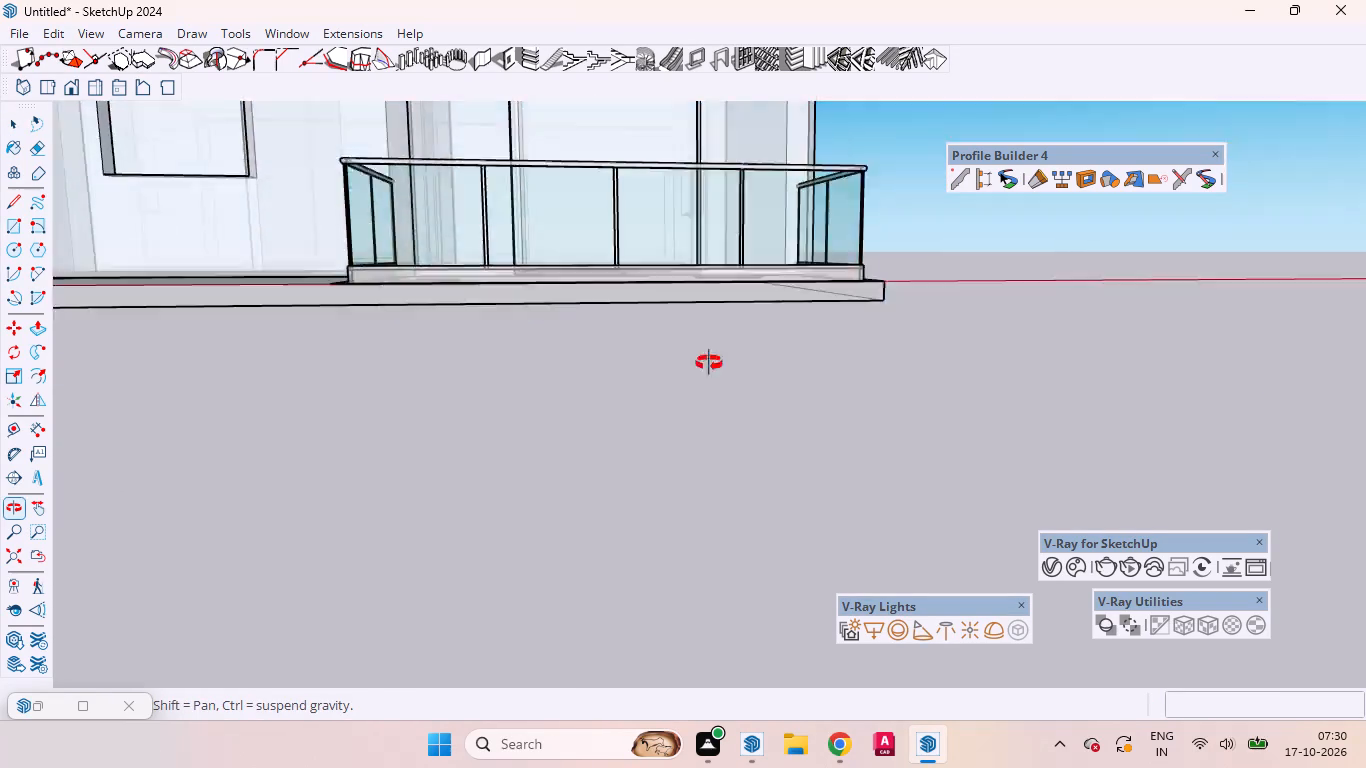
middle_drag(709, 363, 705, 492)
scroll(819, 469, down, 10)
middle_drag(841, 470, 206, 497)
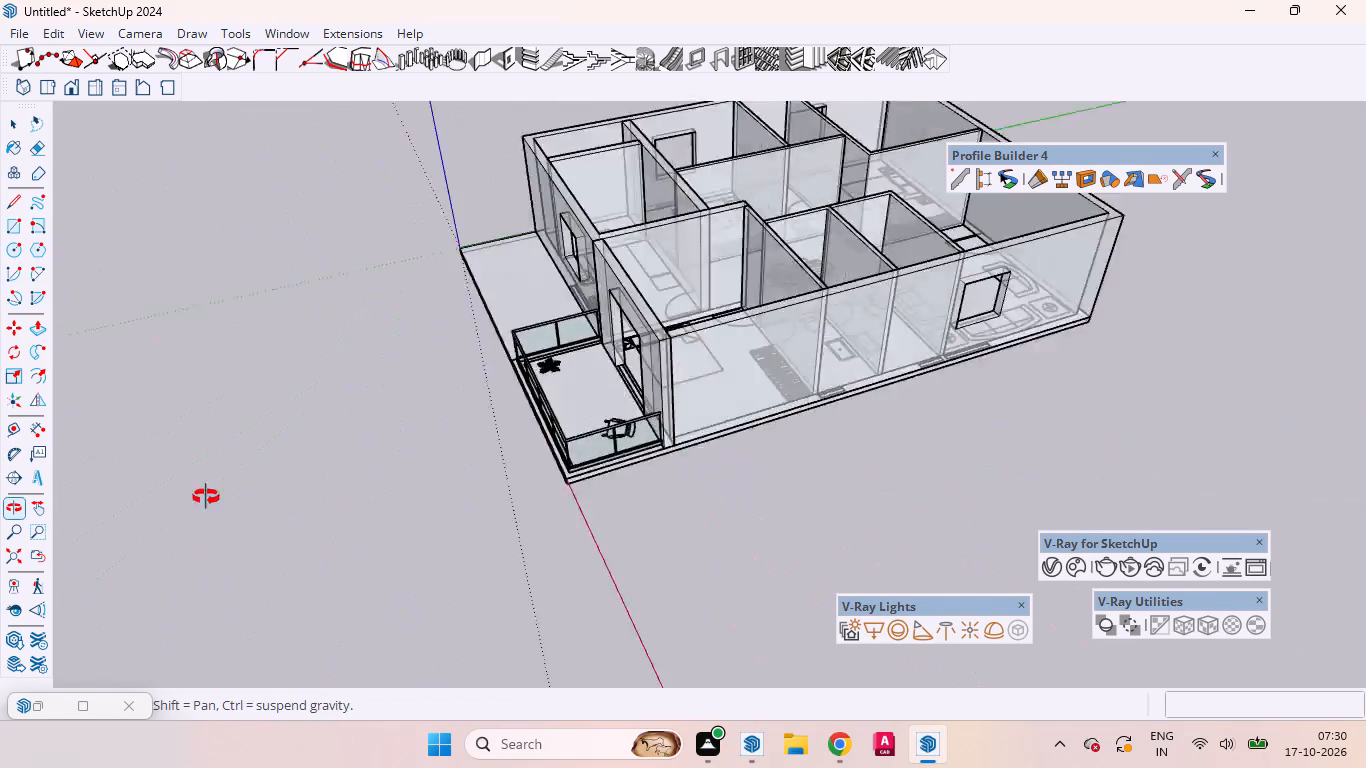
middle_drag(206, 497, 194, 495)
scroll(193, 495, up, 1)
middle_drag(651, 420, 552, 385)
scroll(552, 382, up, 1)
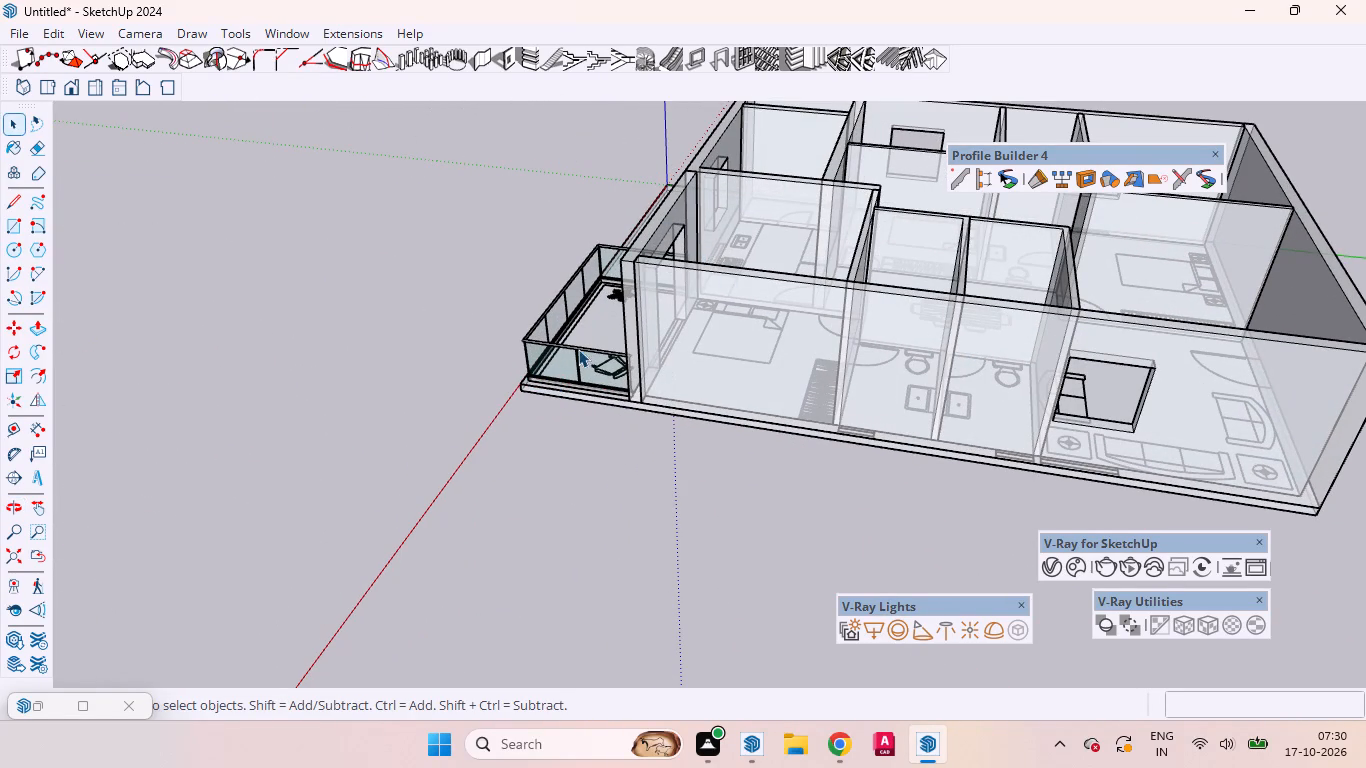
Cut a 2' wide, 2' high 1001bit wall opening 5' above the window marking of the bathroom beside the balcony bedroom.
click(509, 64)
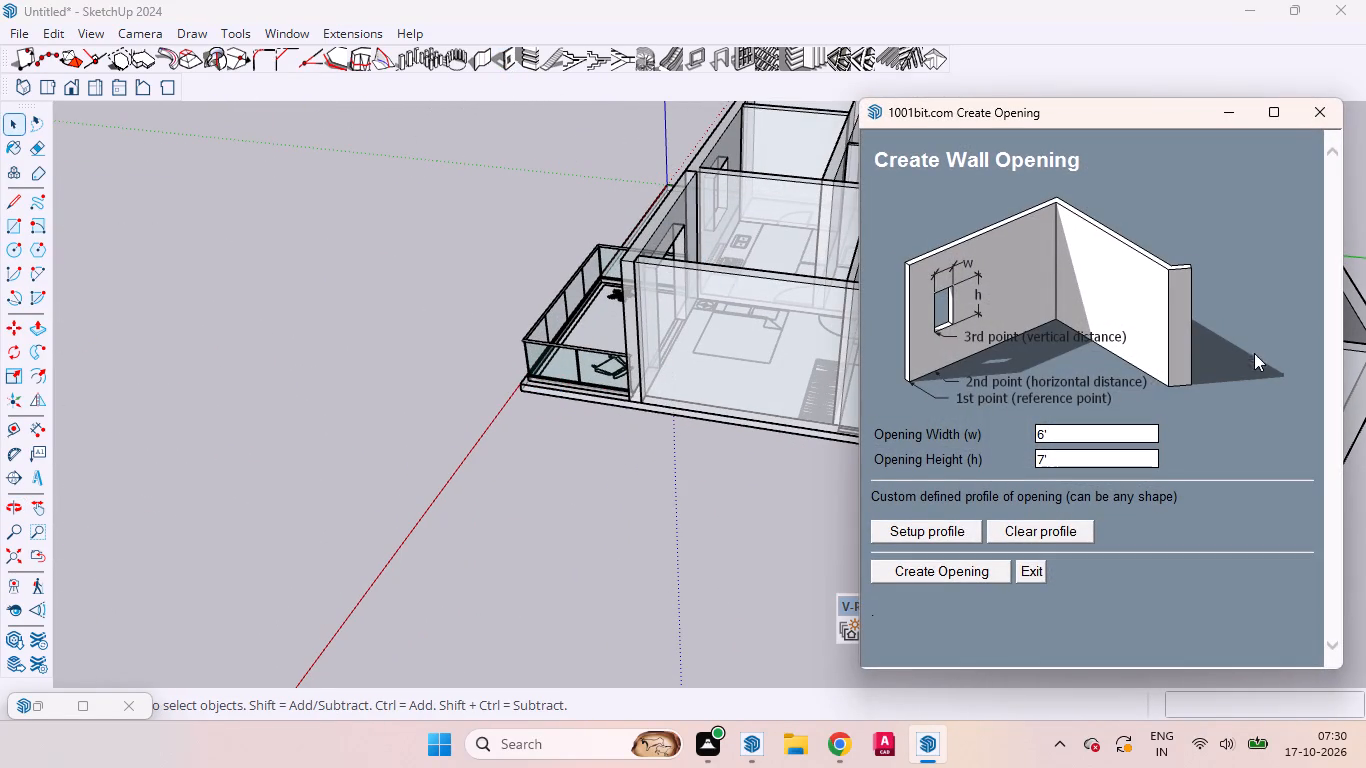
click(1051, 441)
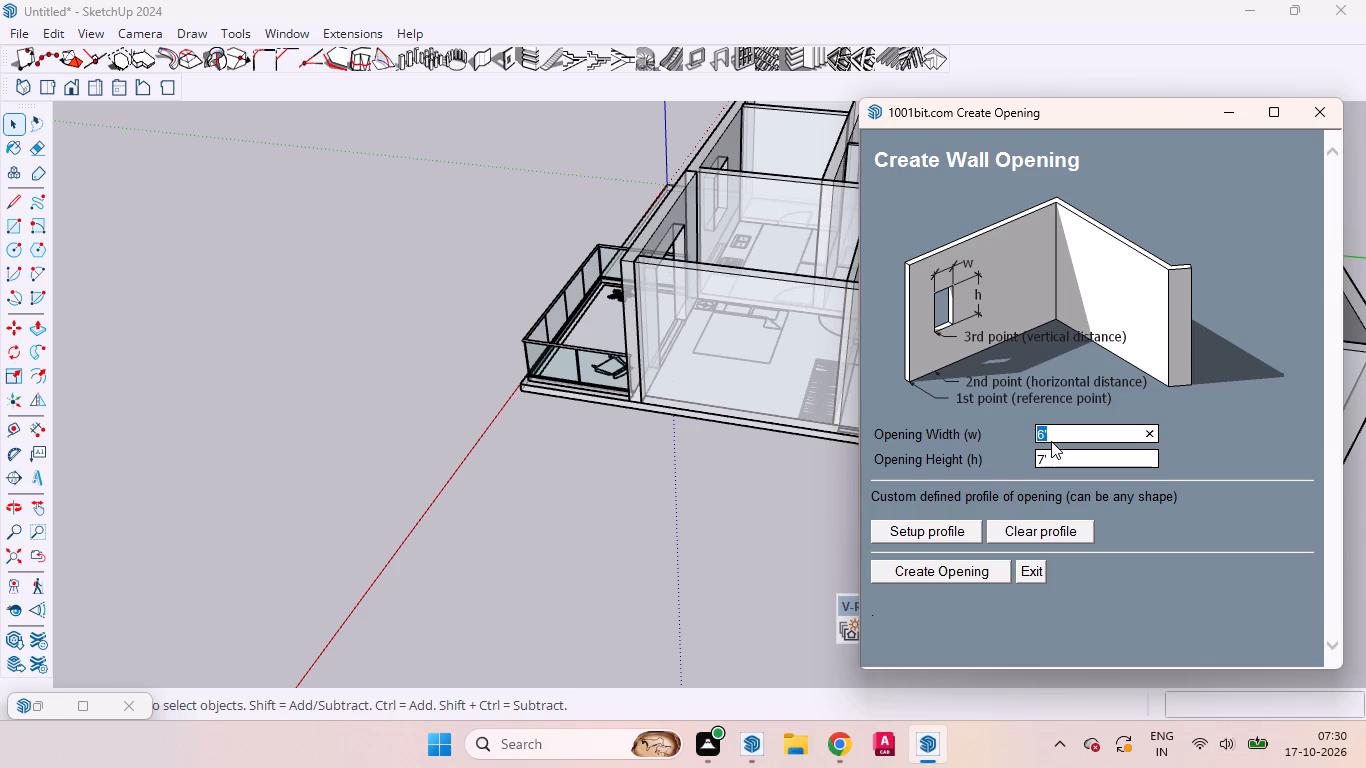
text(2')
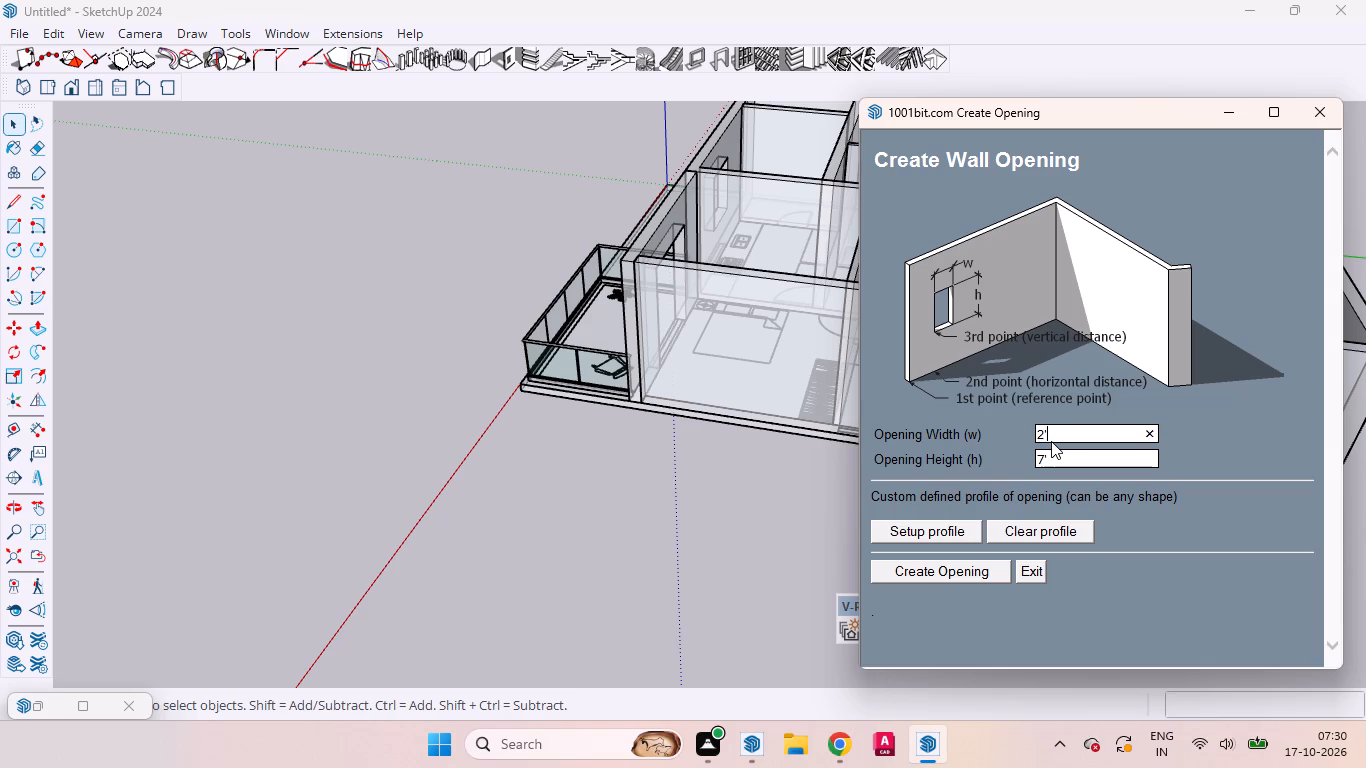
click(1060, 454)
text(2')
click(956, 566)
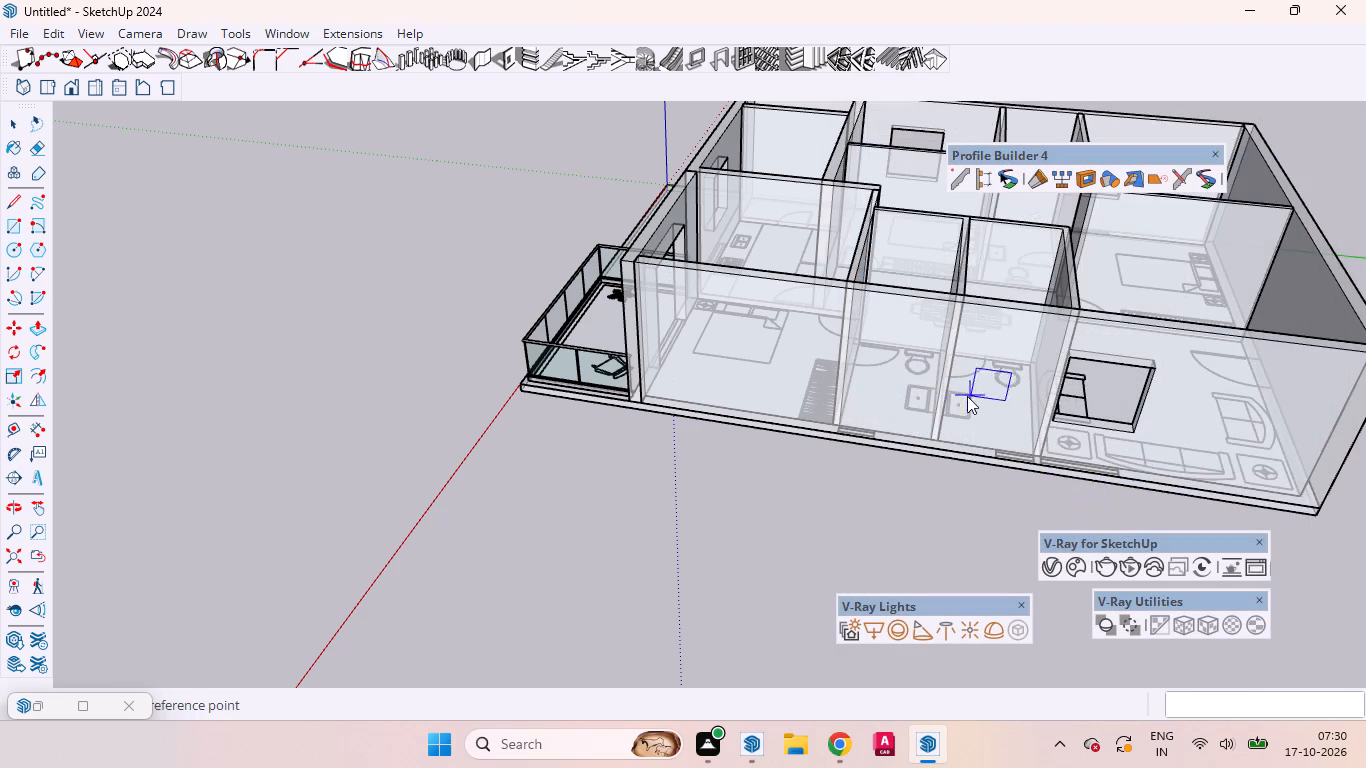
scroll(950, 393, up, 9)
scroll(849, 423, down, 1)
scroll(849, 423, up, 1)
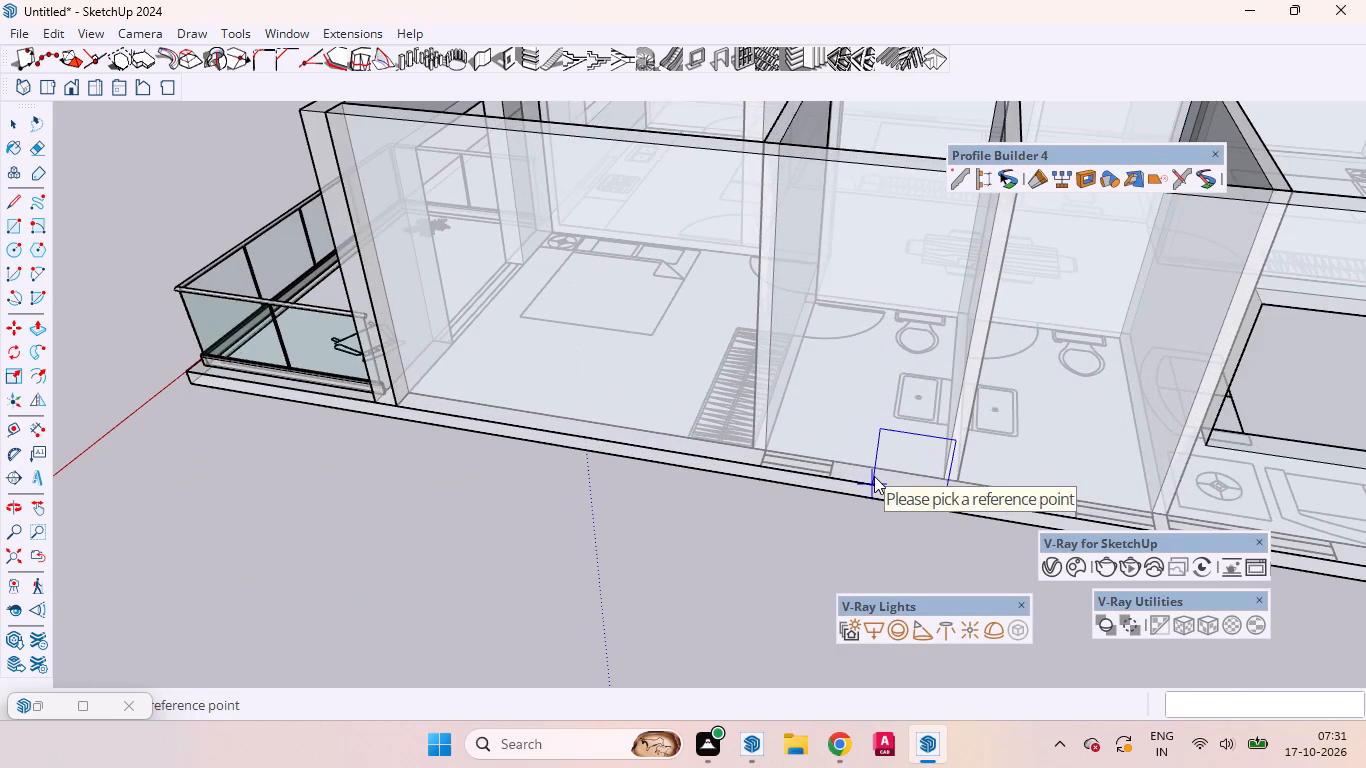
click(874, 476)
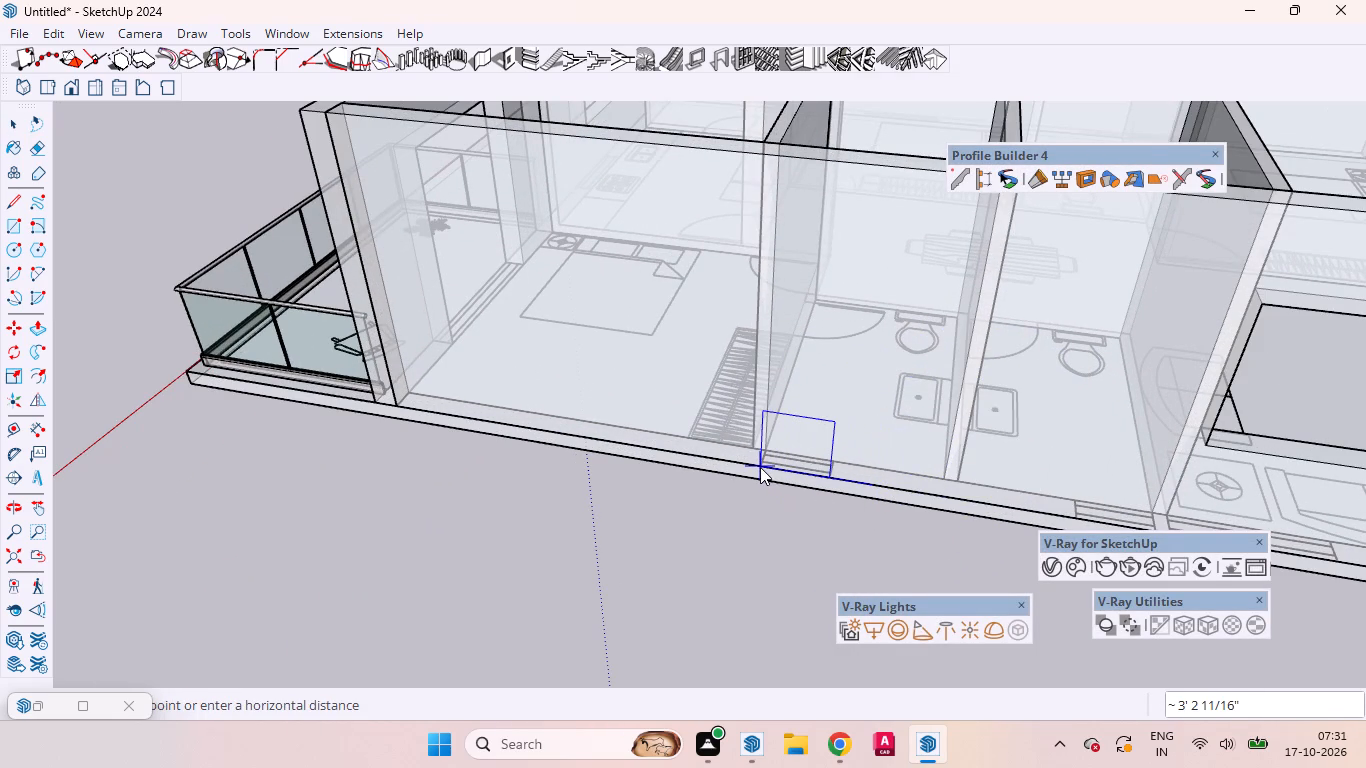
click(760, 467)
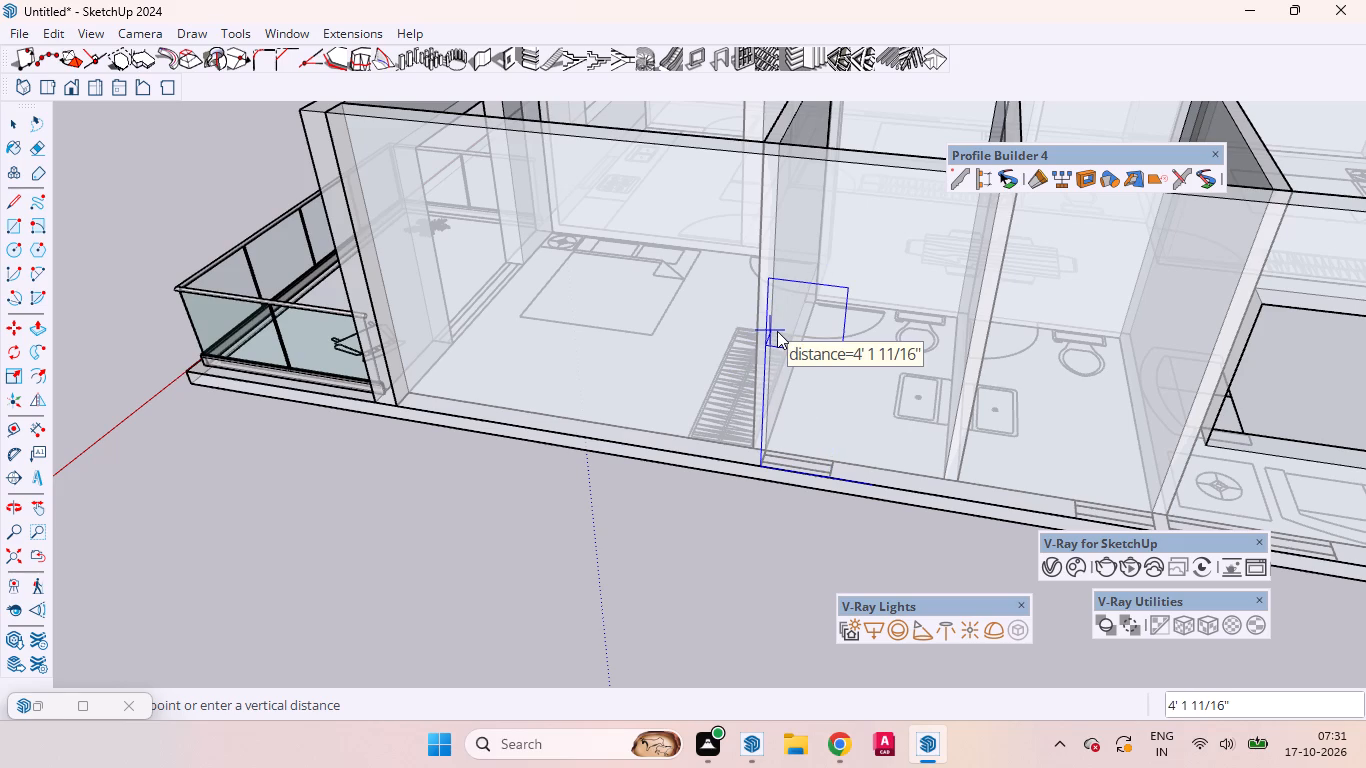
text(5')
key(Return)
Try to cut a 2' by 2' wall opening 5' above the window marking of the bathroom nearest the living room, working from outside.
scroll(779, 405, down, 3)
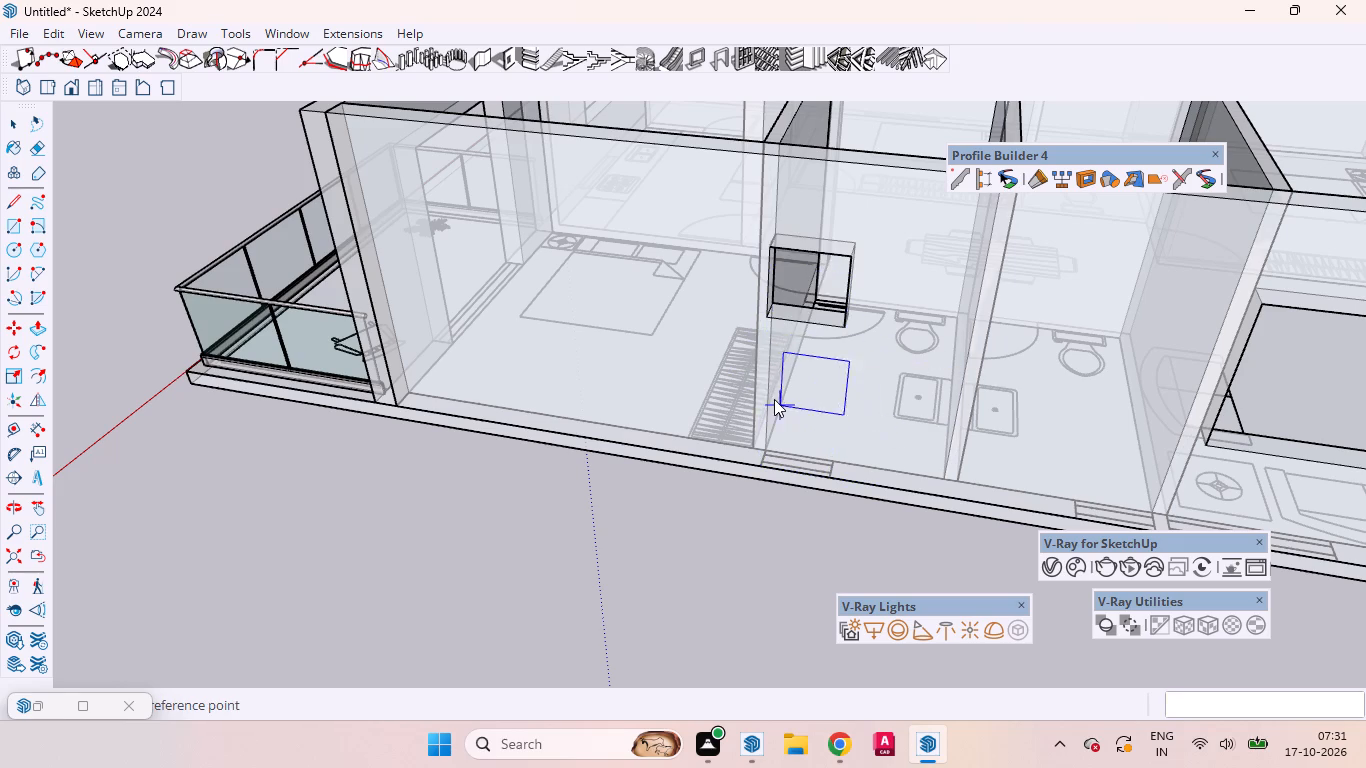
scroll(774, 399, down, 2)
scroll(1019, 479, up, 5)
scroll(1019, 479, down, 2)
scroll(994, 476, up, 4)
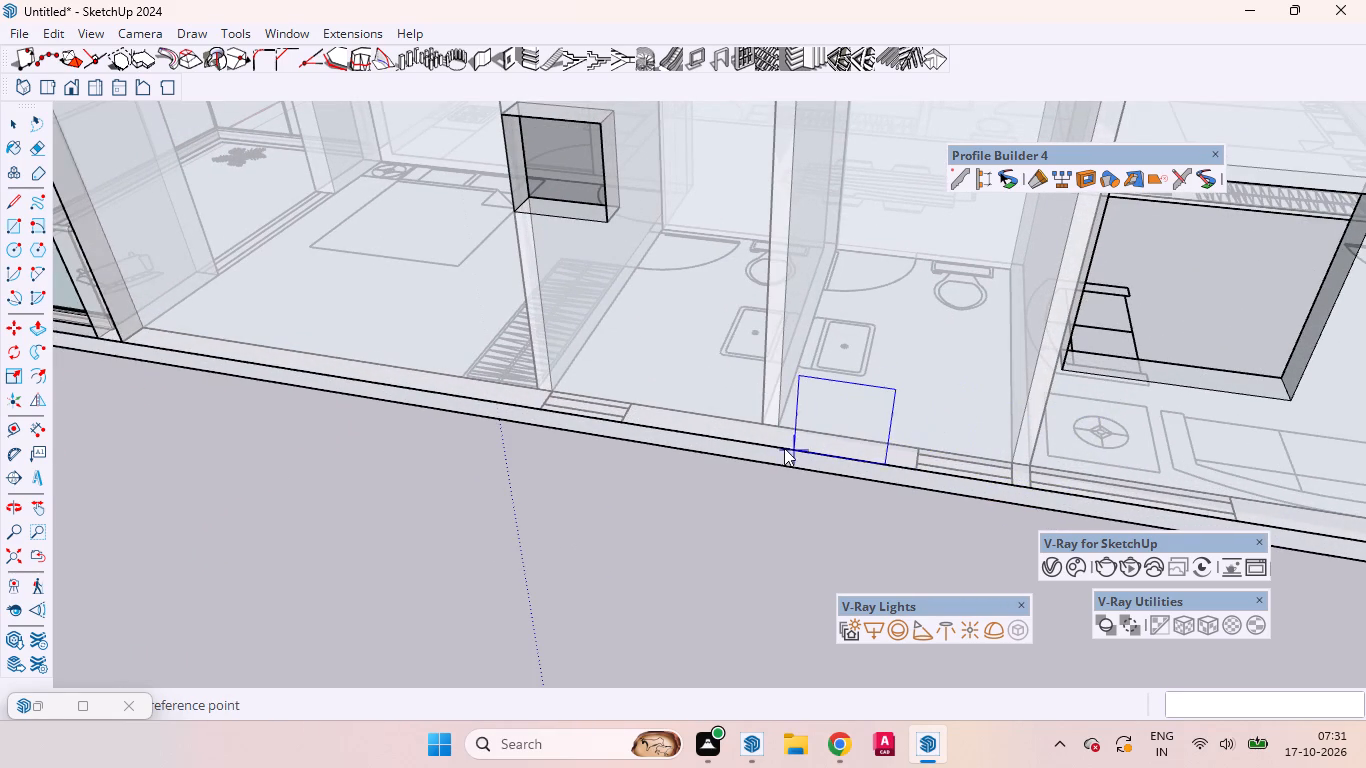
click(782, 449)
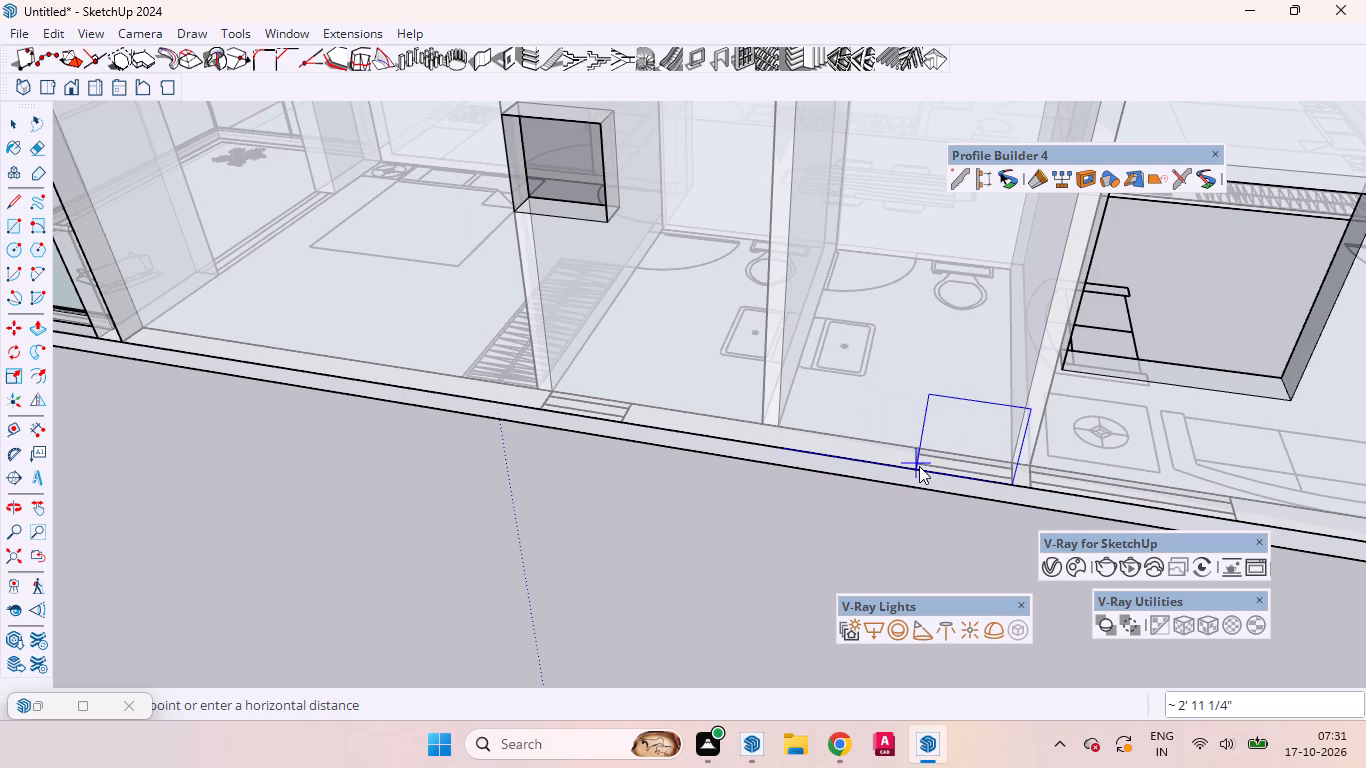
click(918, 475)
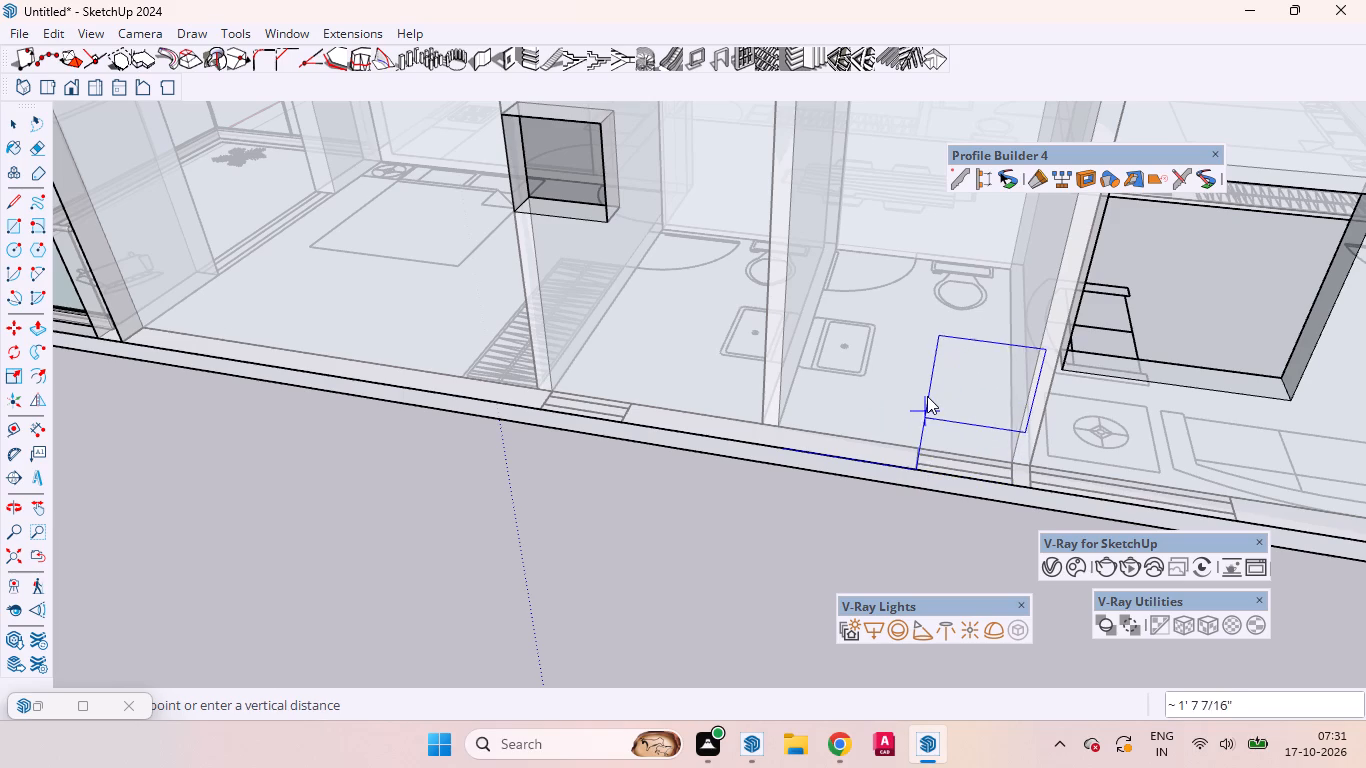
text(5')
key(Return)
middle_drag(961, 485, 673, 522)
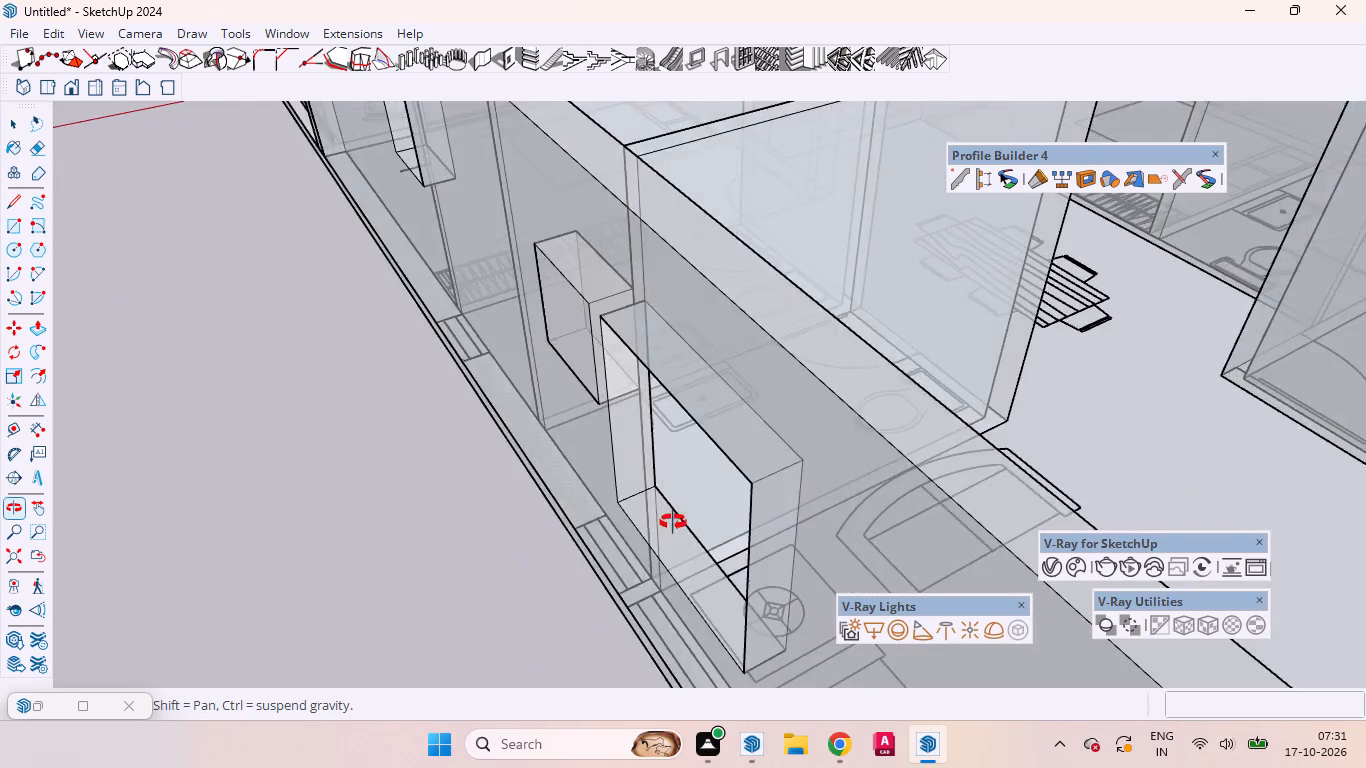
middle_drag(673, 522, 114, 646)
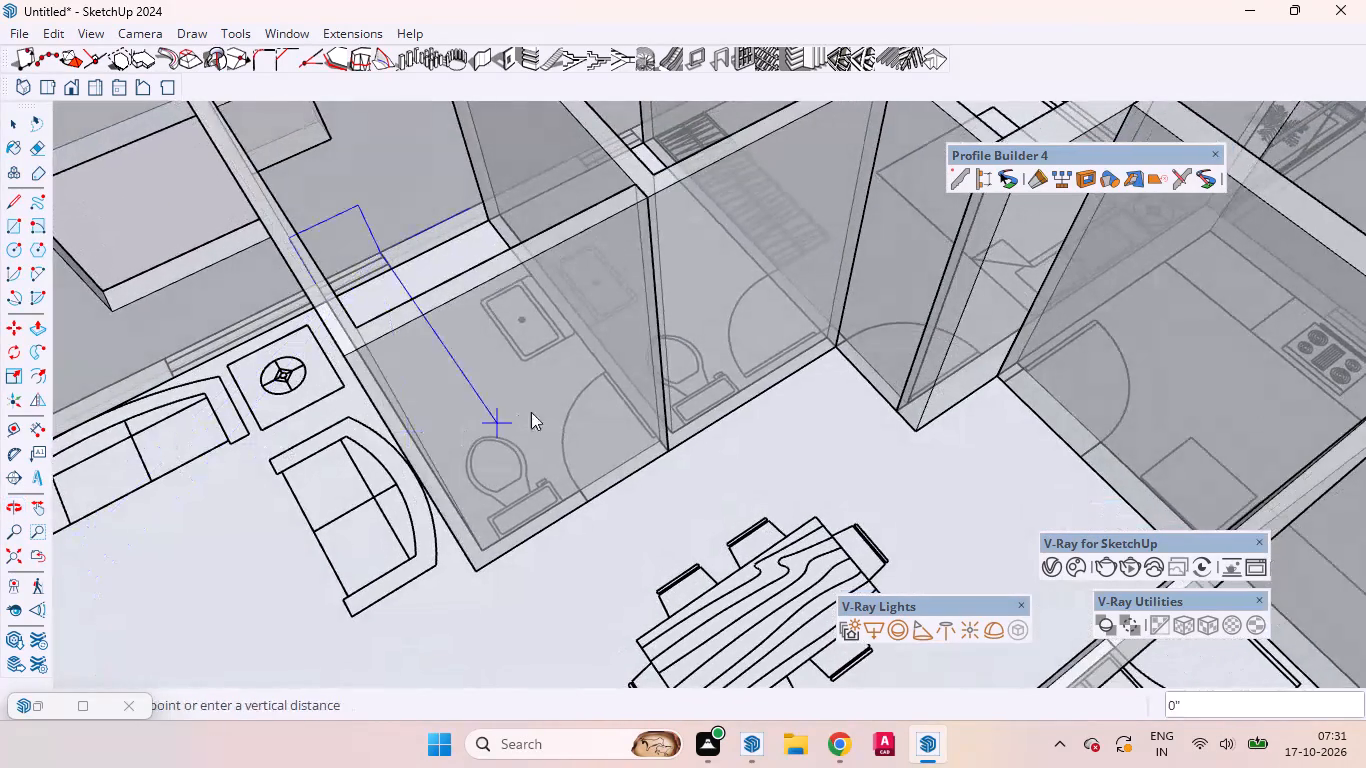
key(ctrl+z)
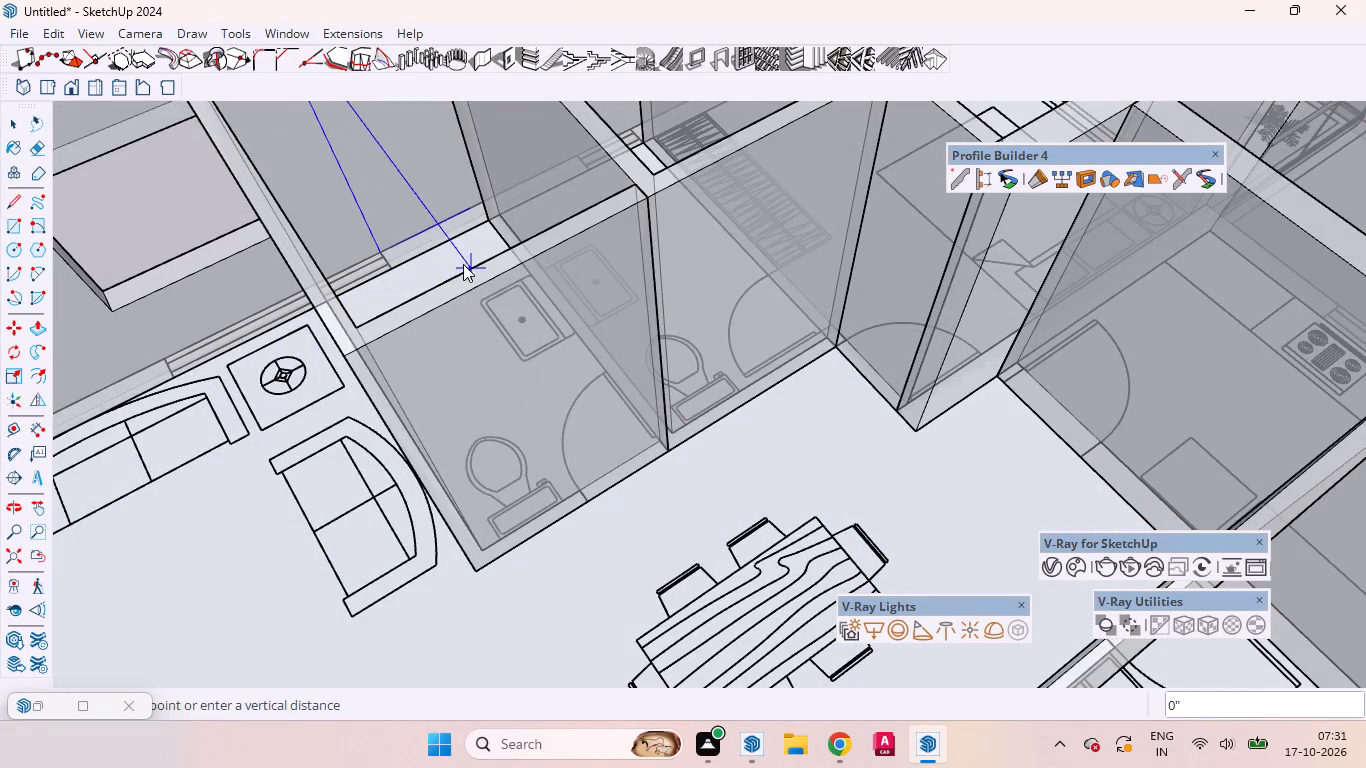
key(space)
On the outer wall's inner face, cut a 2' by 2' 1001bit opening 5' above the window marking of the bathroom nearest the living room.
middle_drag(454, 277, 310, 356)
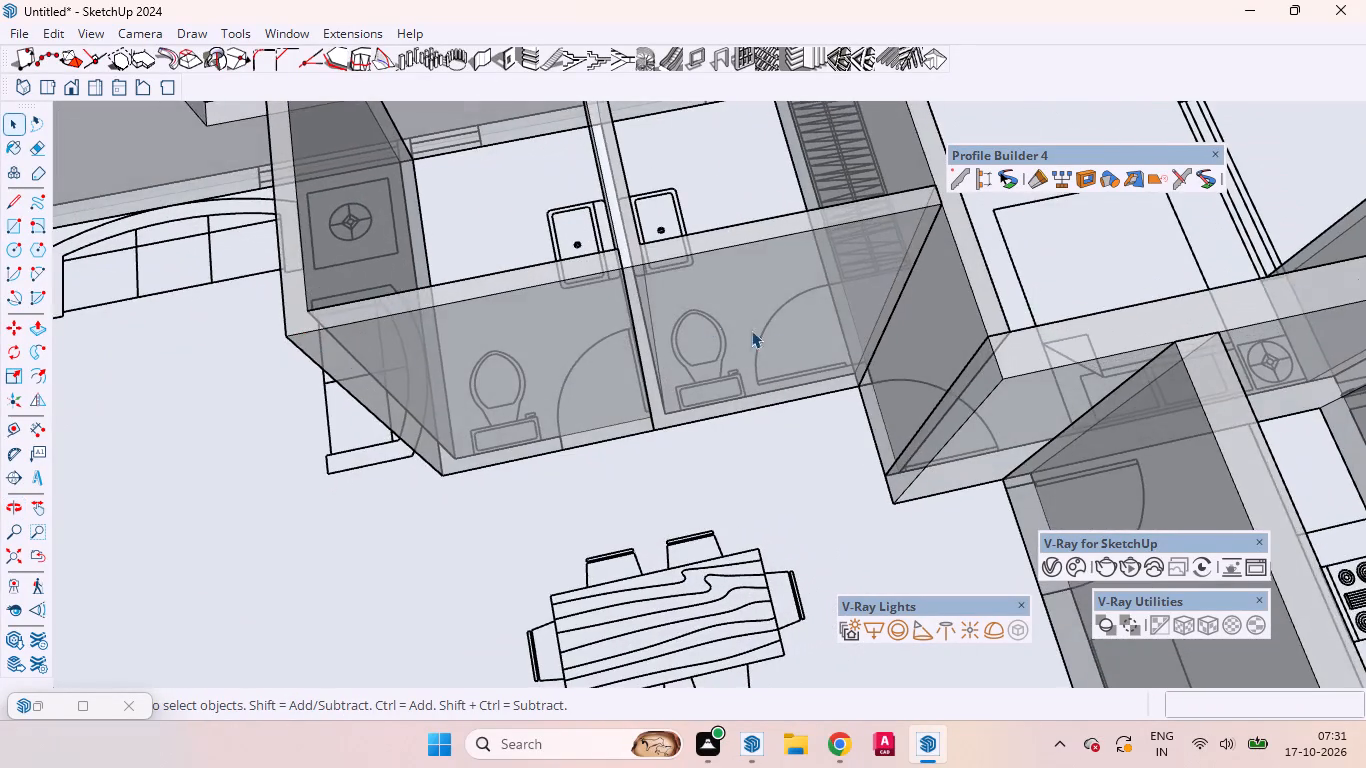
scroll(817, 353, down, 3)
scroll(857, 376, up, 1)
scroll(861, 379, down, 3)
scroll(892, 404, up, 2)
scroll(925, 440, down, 6)
middle_drag(806, 386, 775, 296)
triple_click(734, 251)
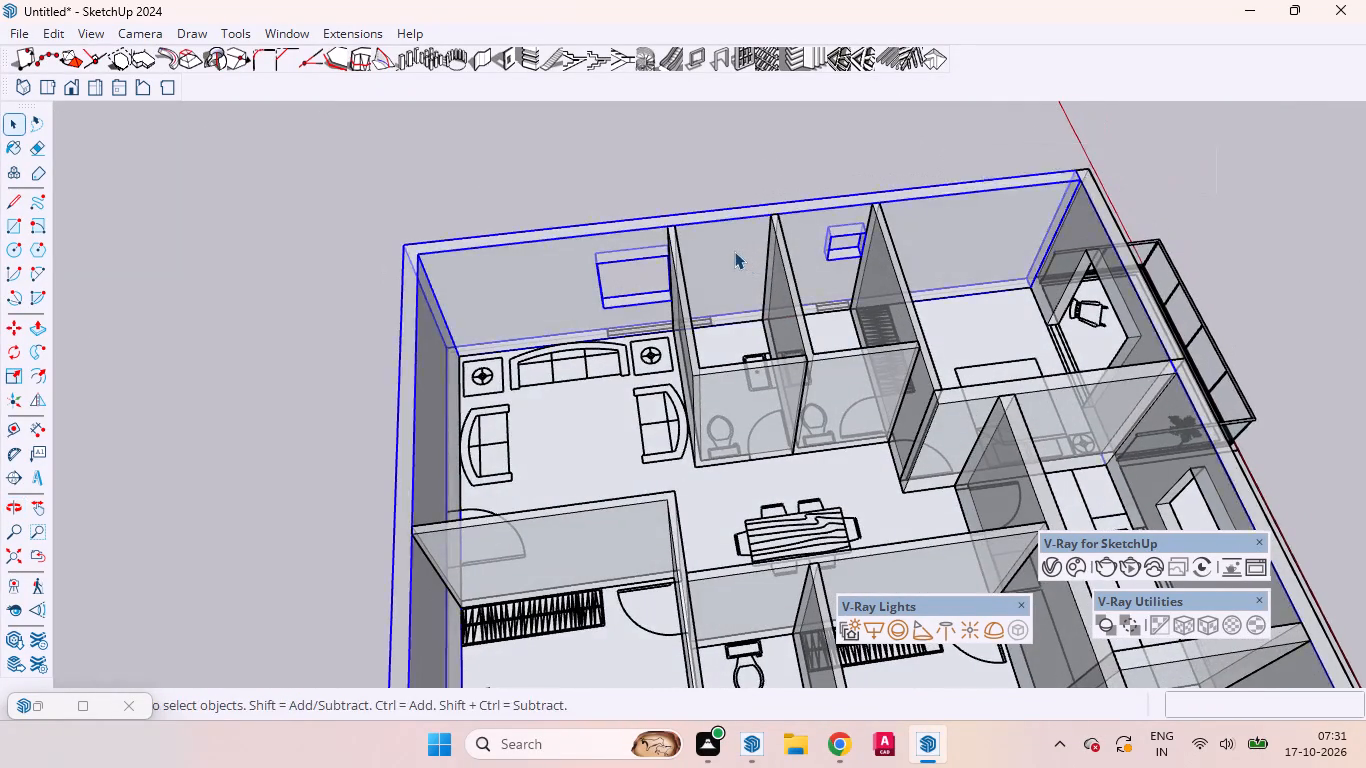
click(729, 254)
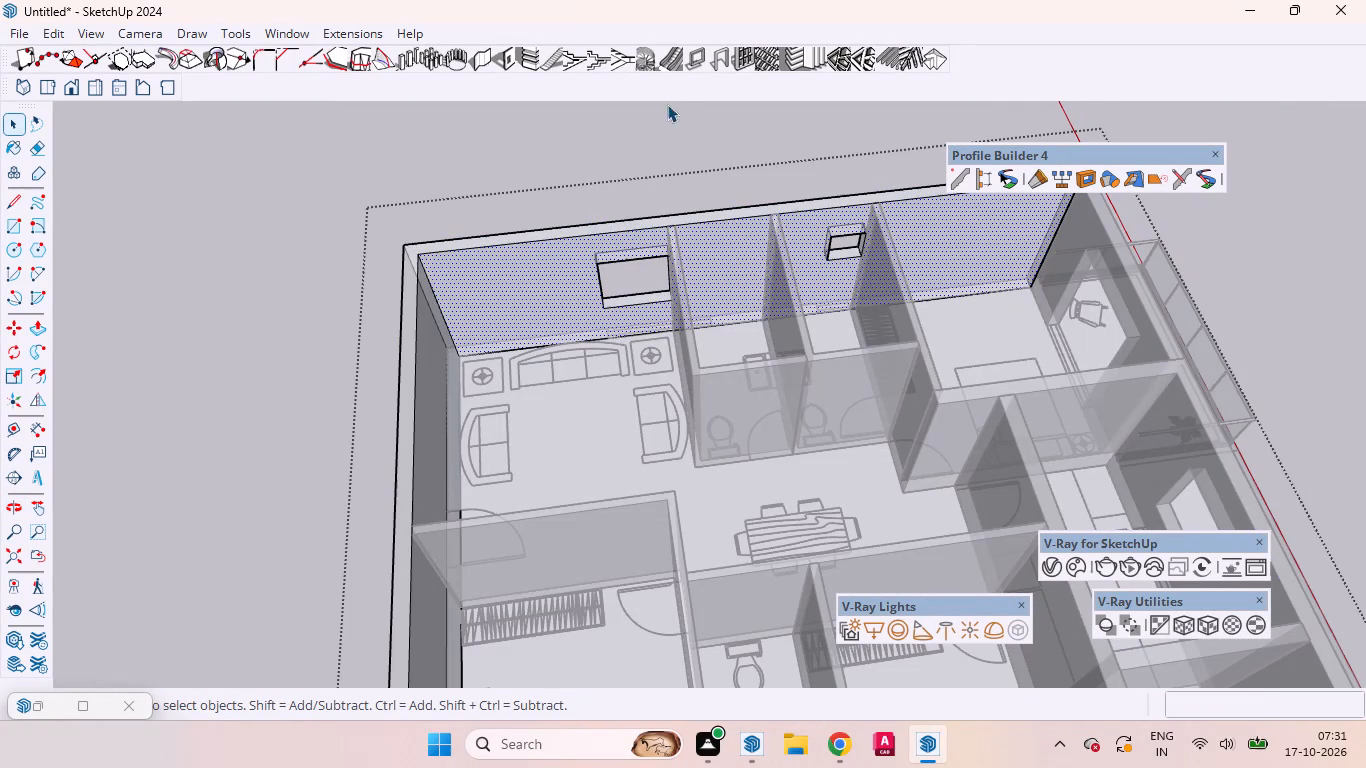
click(510, 54)
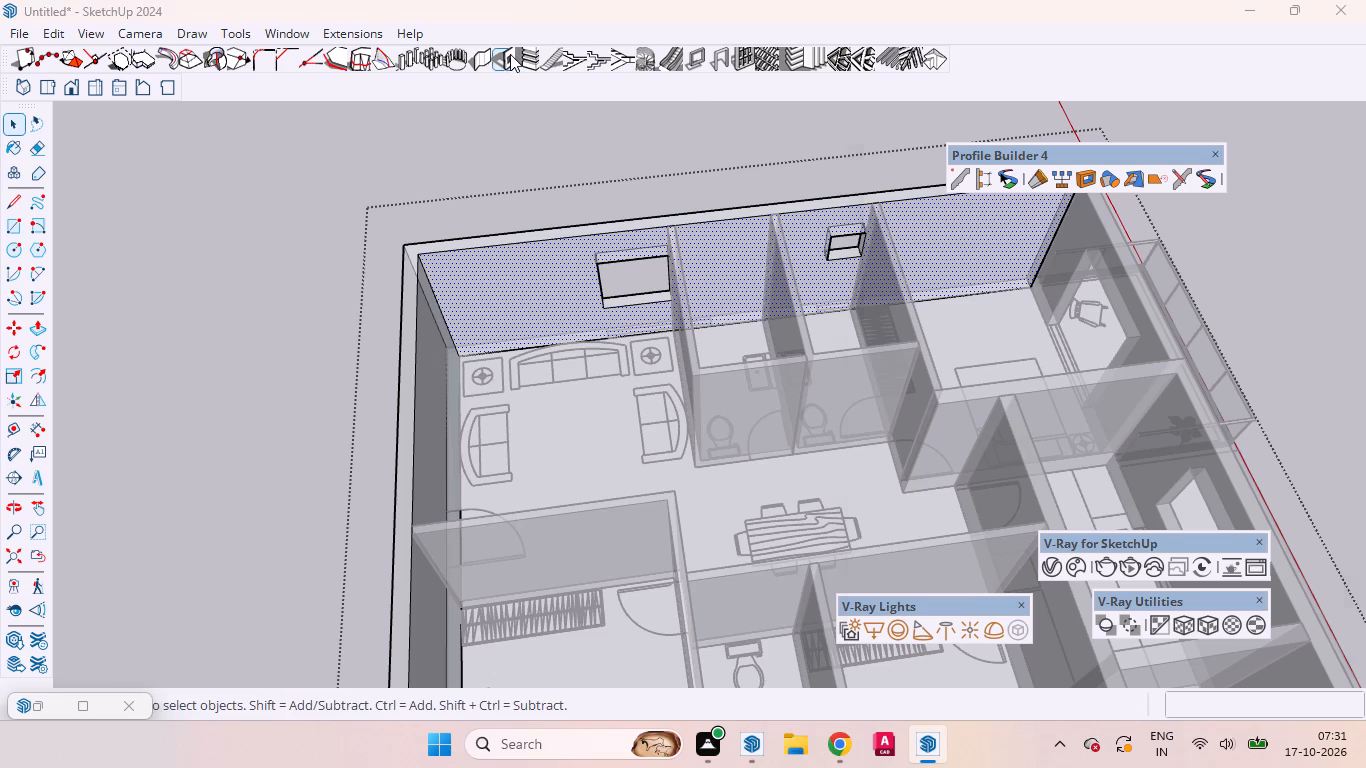
click(950, 571)
scroll(774, 326, up, 6)
scroll(747, 316, down, 2)
scroll(747, 316, up, 2)
scroll(747, 316, down, 2)
scroll(747, 316, up, 5)
scroll(699, 318, down, 1)
scroll(699, 318, up, 2)
scroll(699, 318, down, 2)
scroll(699, 318, up, 6)
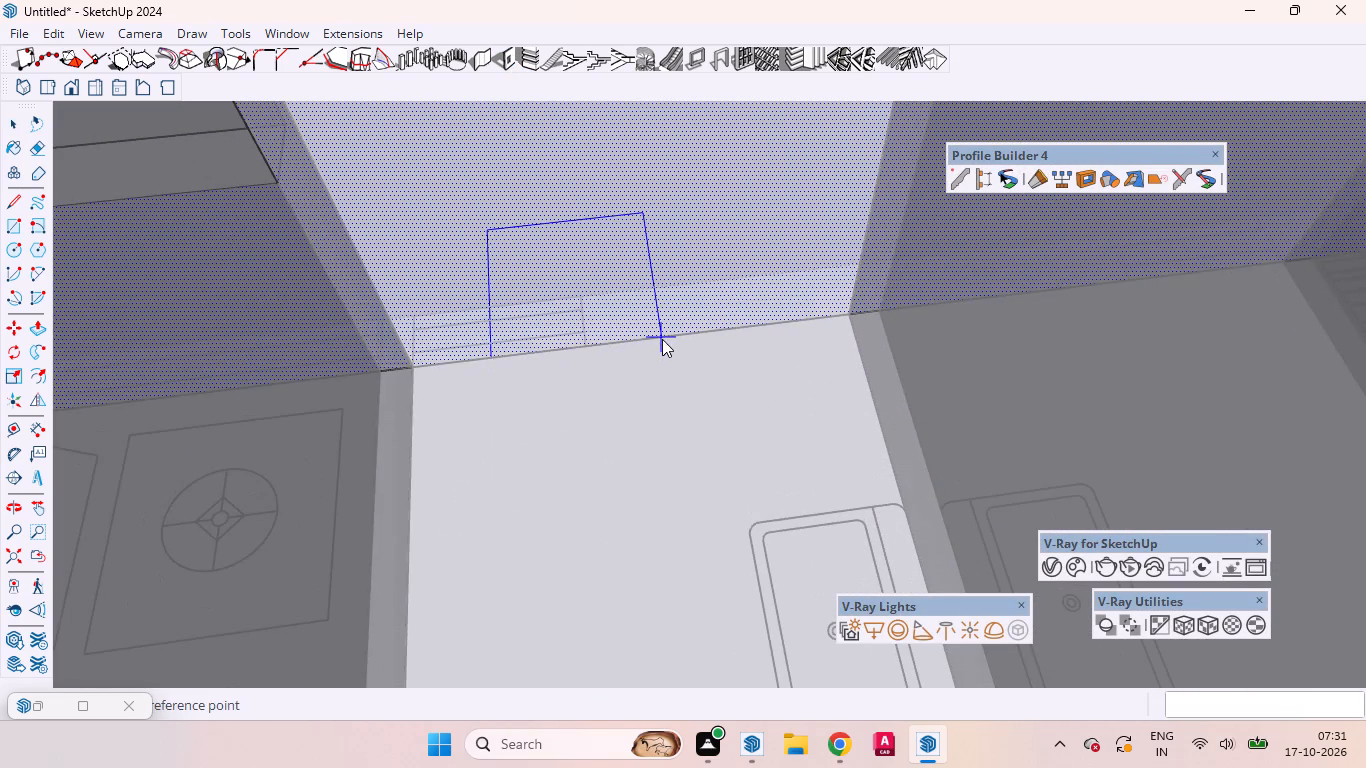
click(666, 331)
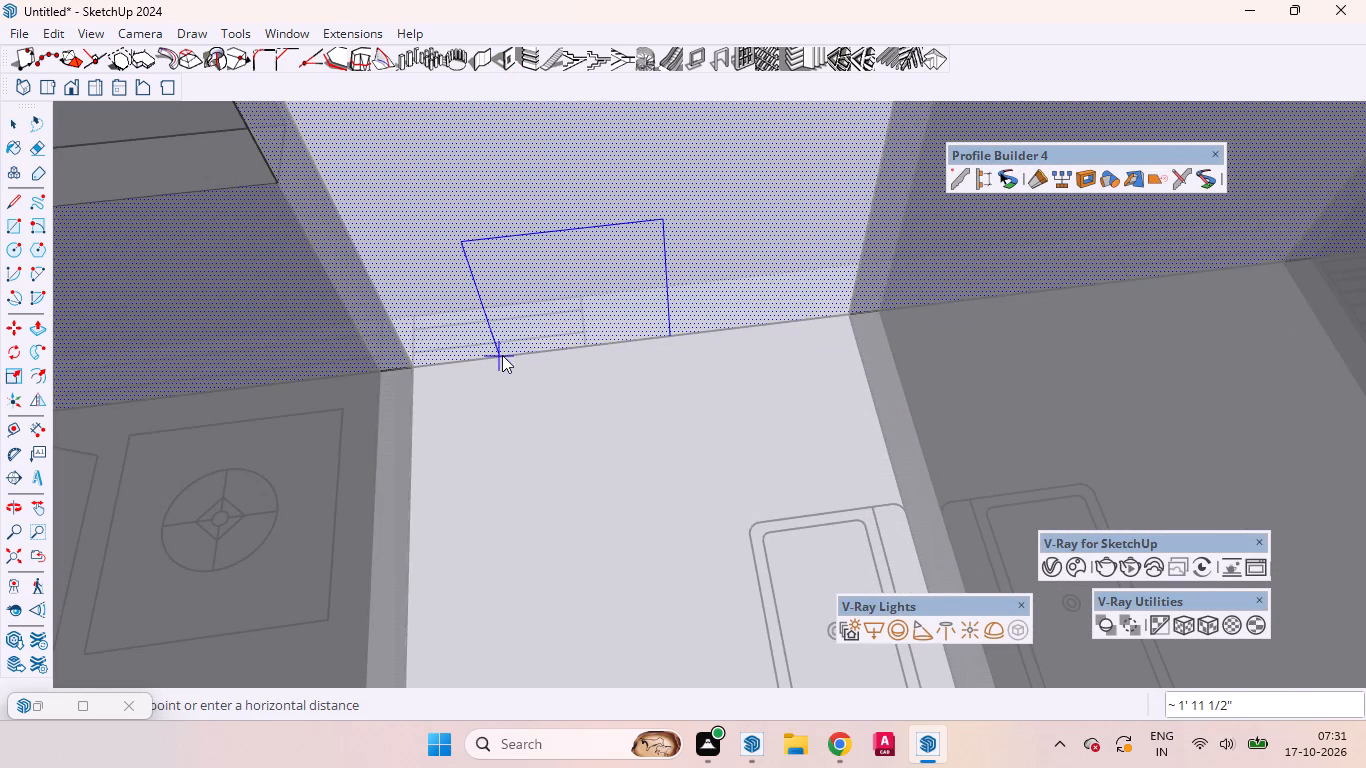
click(427, 371)
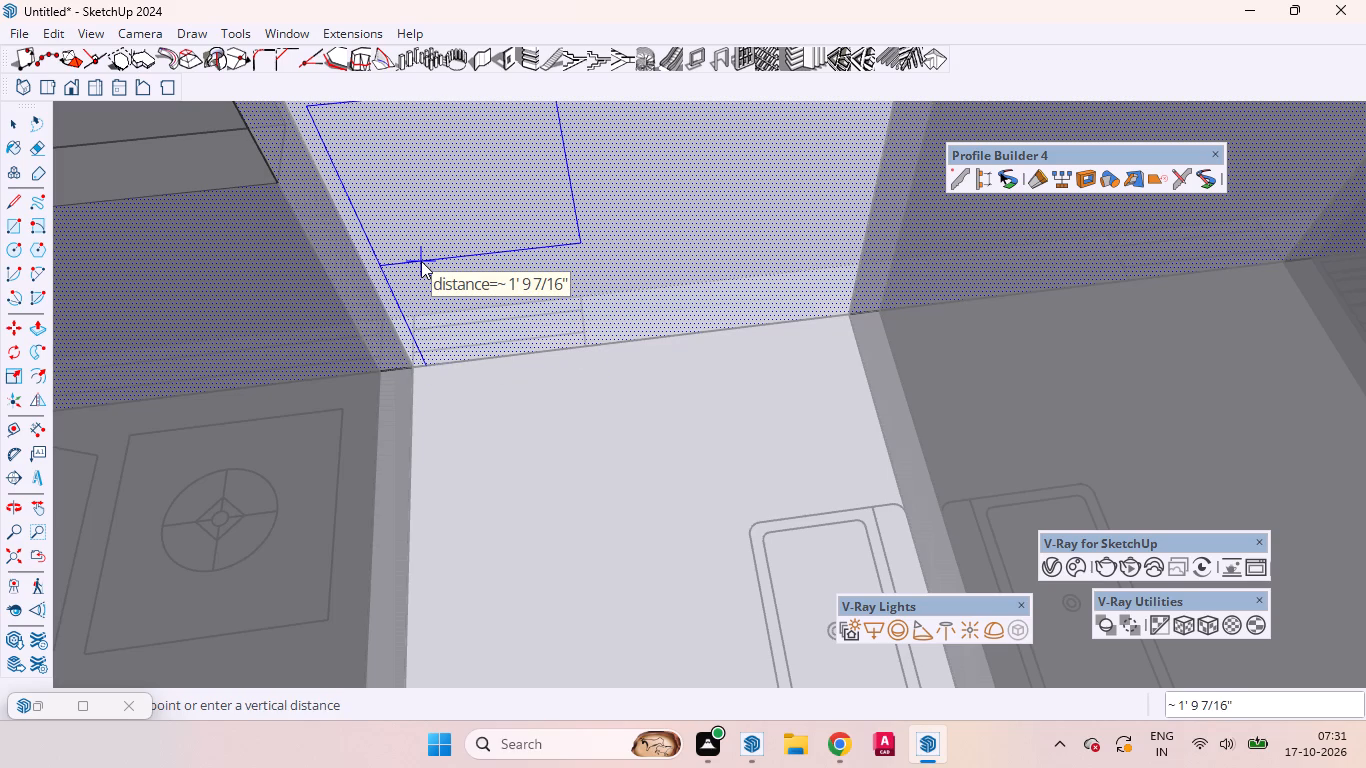
text(5')
key(Return)
Examine the bathroom window openings and the whole house from several sides and from above.
scroll(523, 324, down, 6)
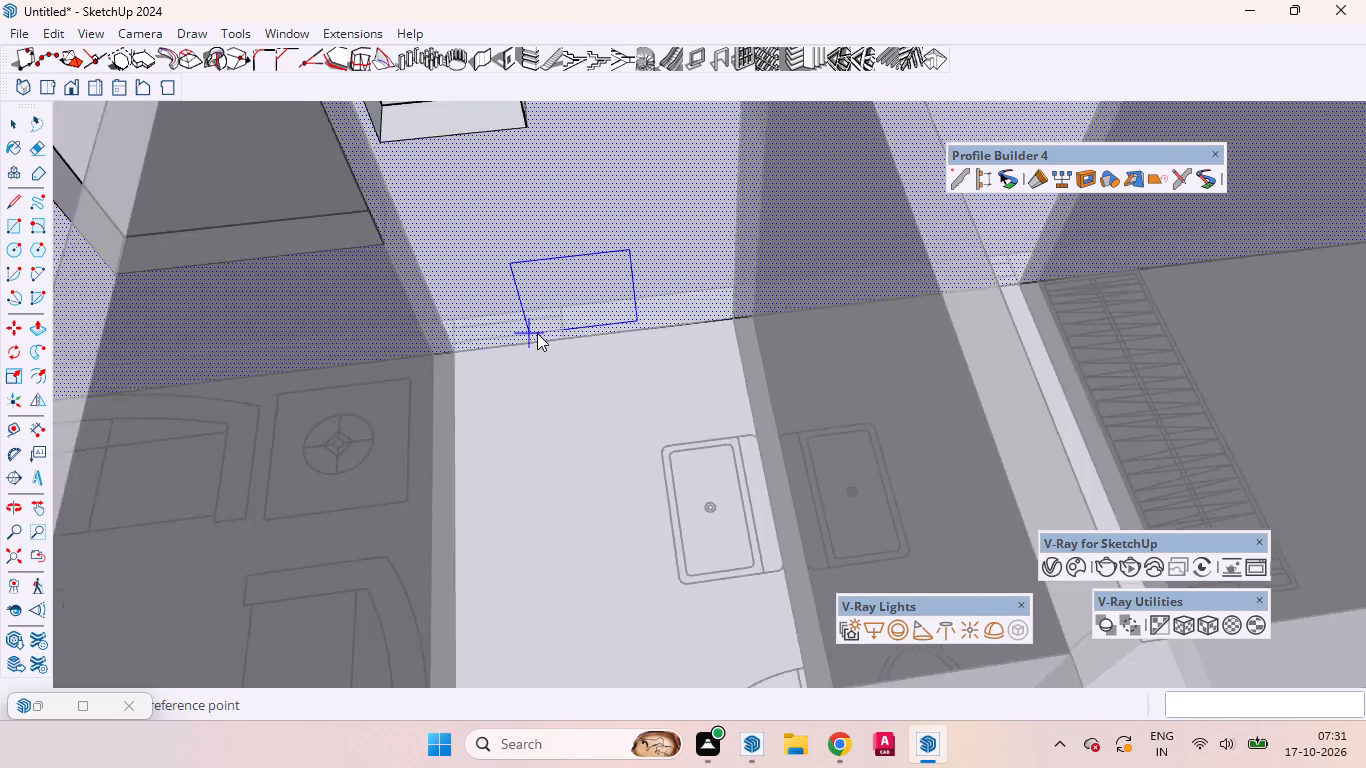
scroll(547, 333, down, 20)
middle_drag(653, 438, 1002, 253)
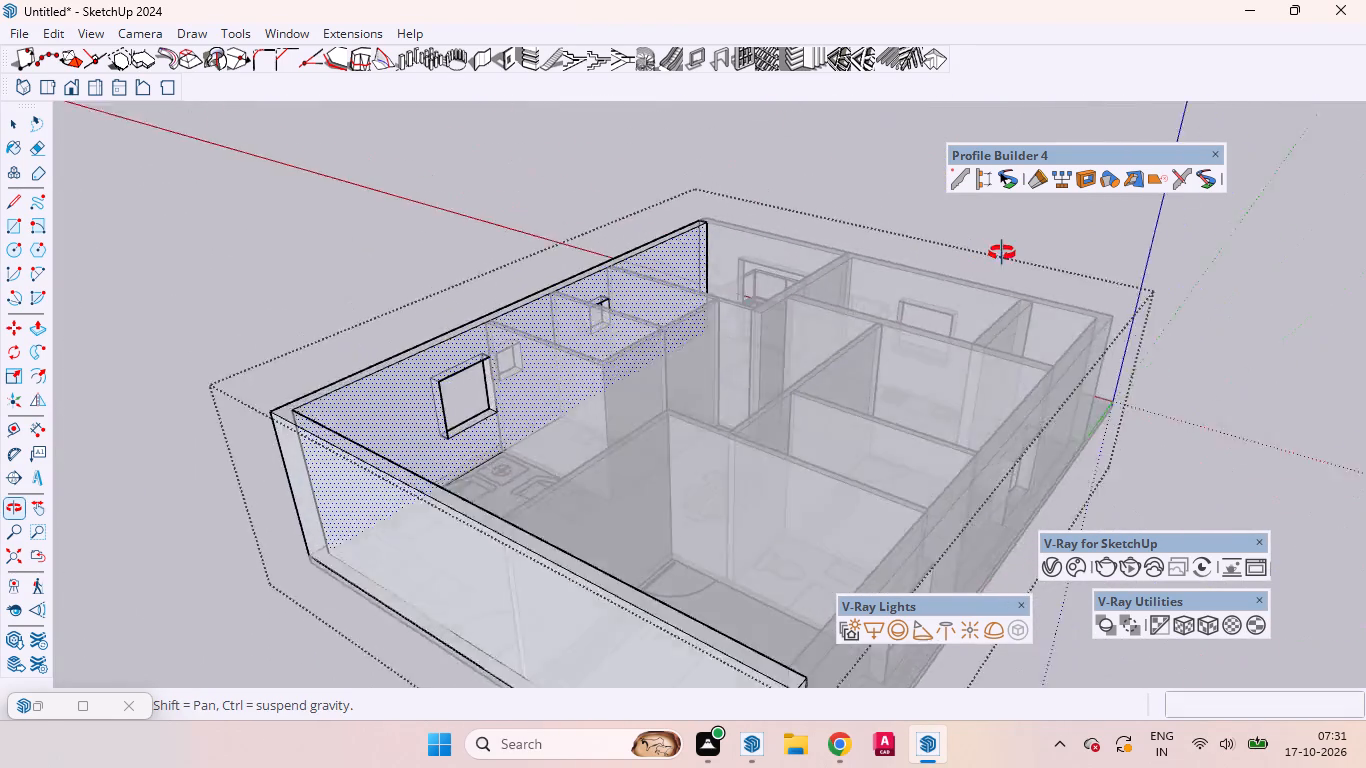
middle_drag(1002, 253, 771, 287)
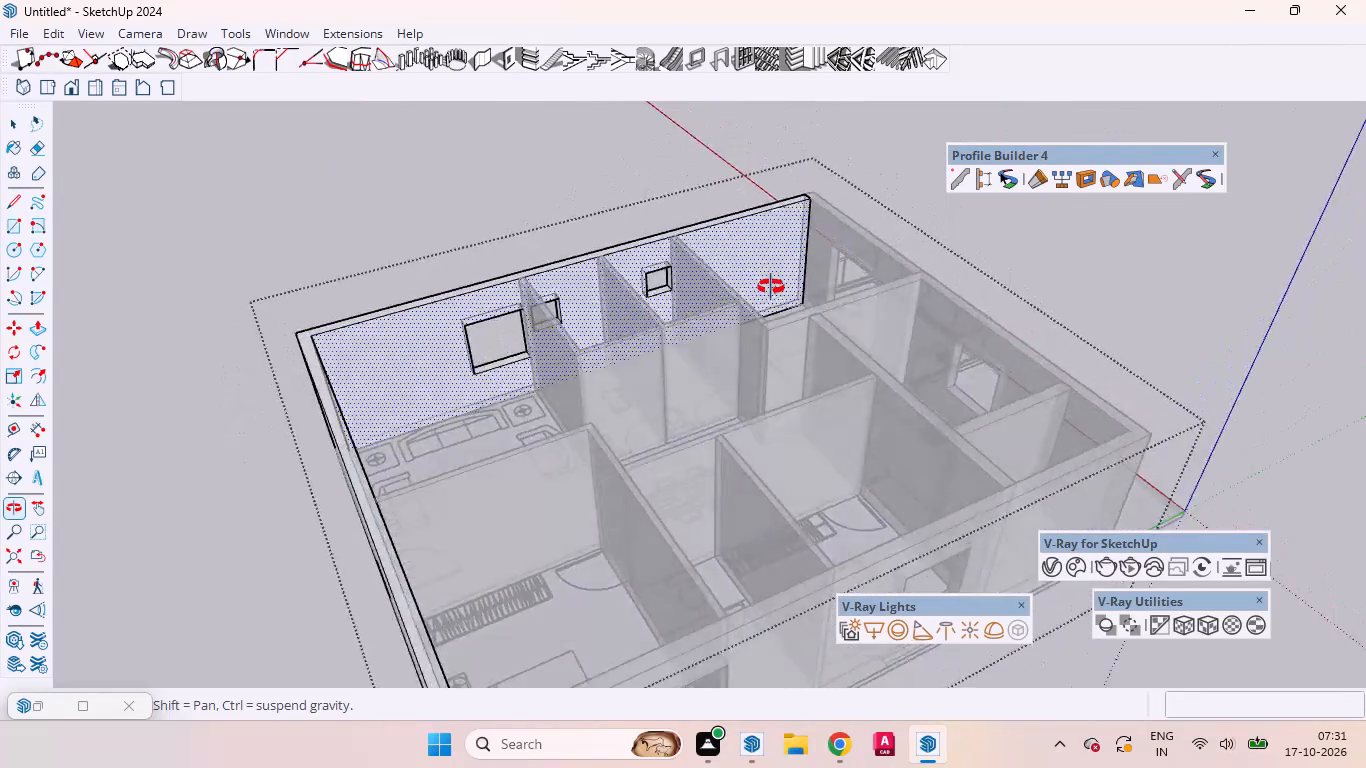
middle_drag(771, 287, 478, 179)
scroll(940, 459, up, 1)
middle_drag(931, 464, 795, 481)
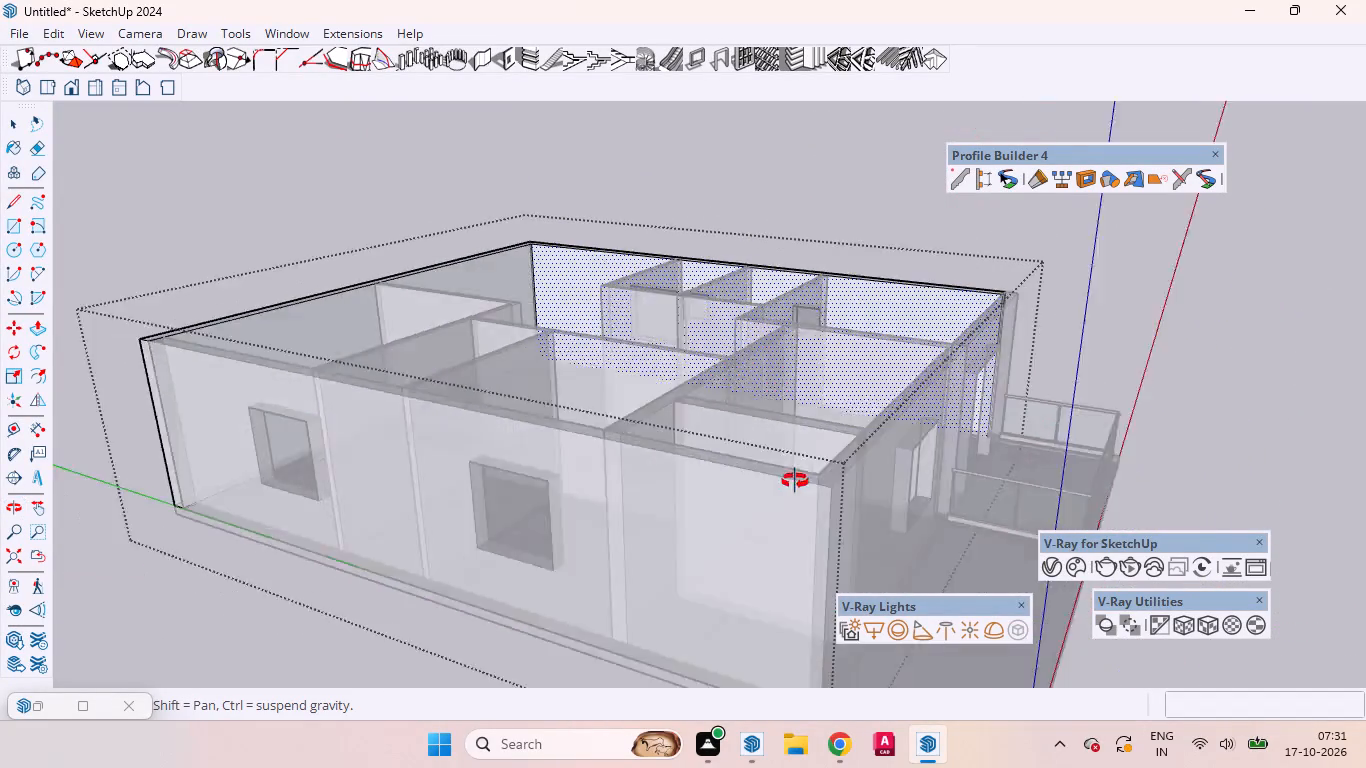
middle_drag(795, 481, 414, 763)
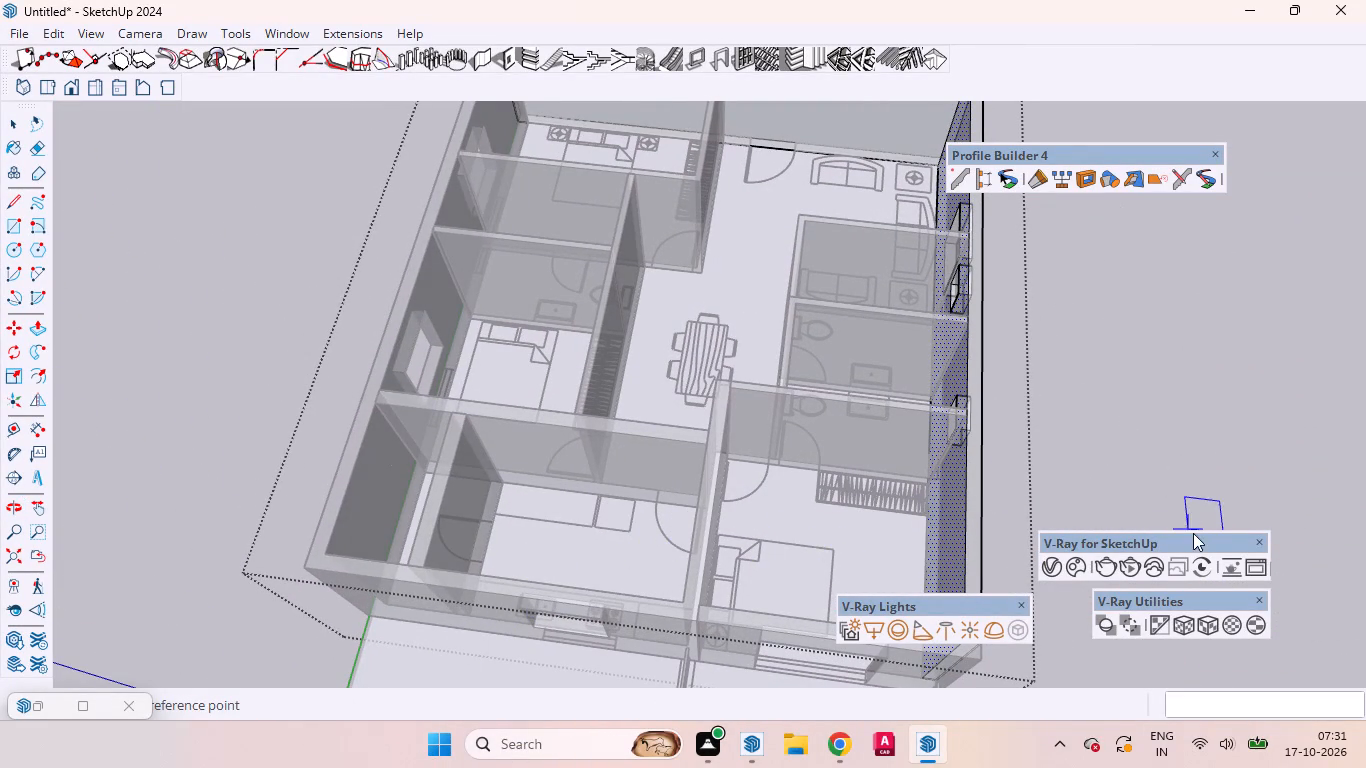
key(space)
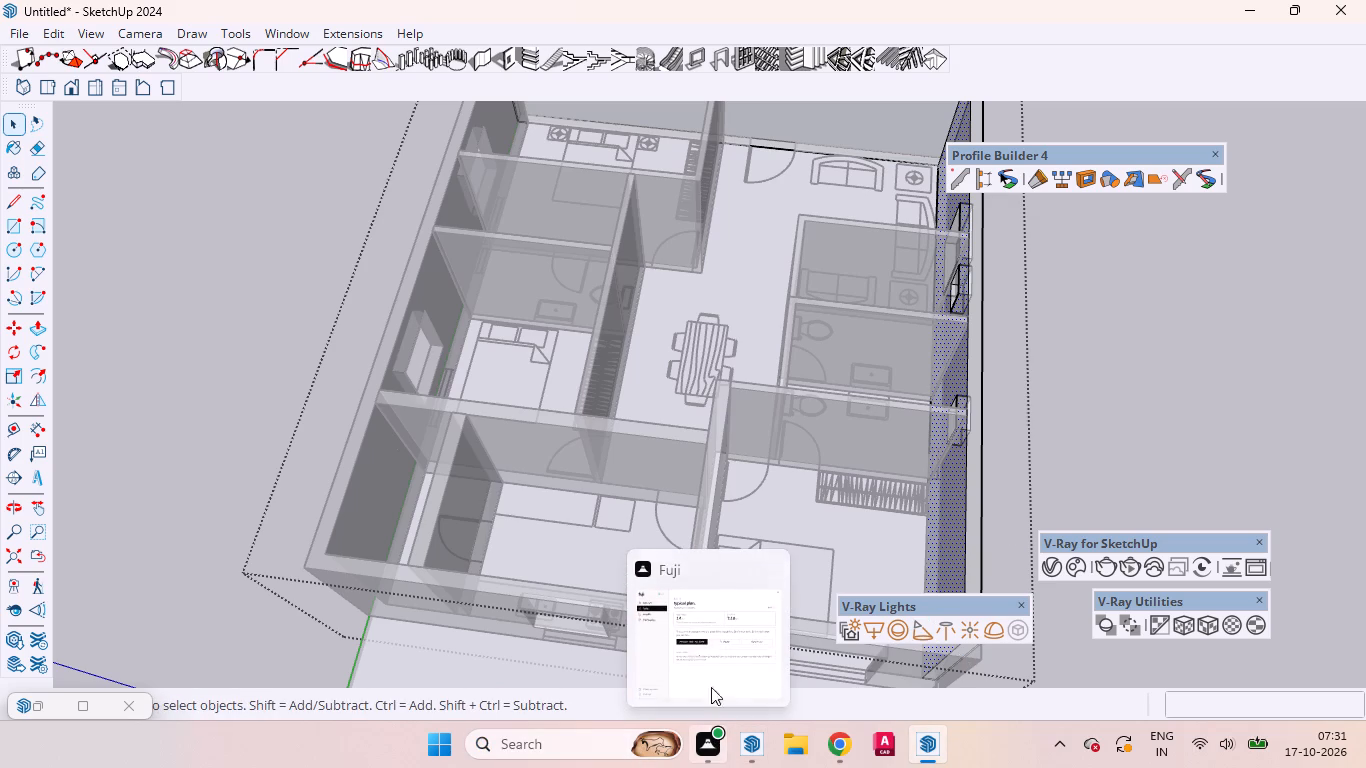
click(1092, 422)
middle_drag(1039, 422, 1079, 279)
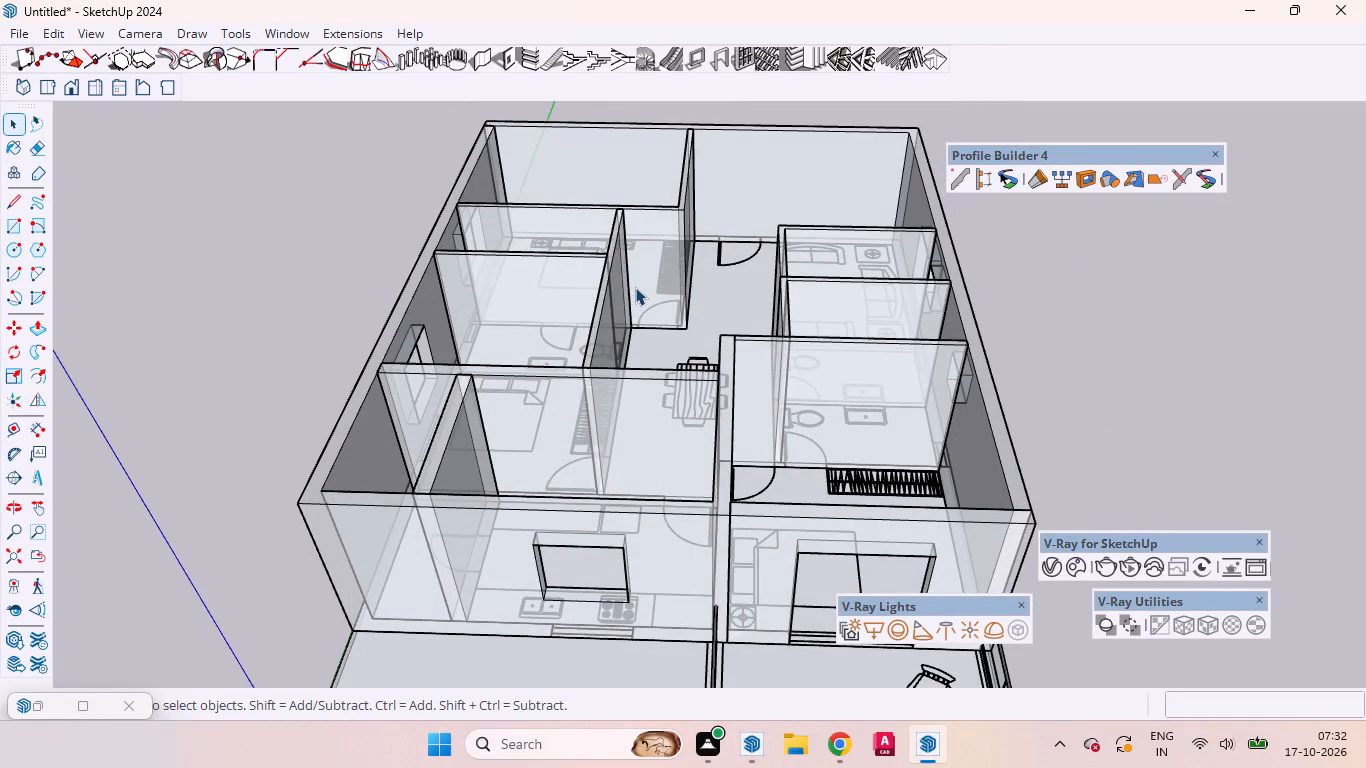
middle_drag(592, 542, 427, 301)
middle_drag(729, 464, 810, 581)
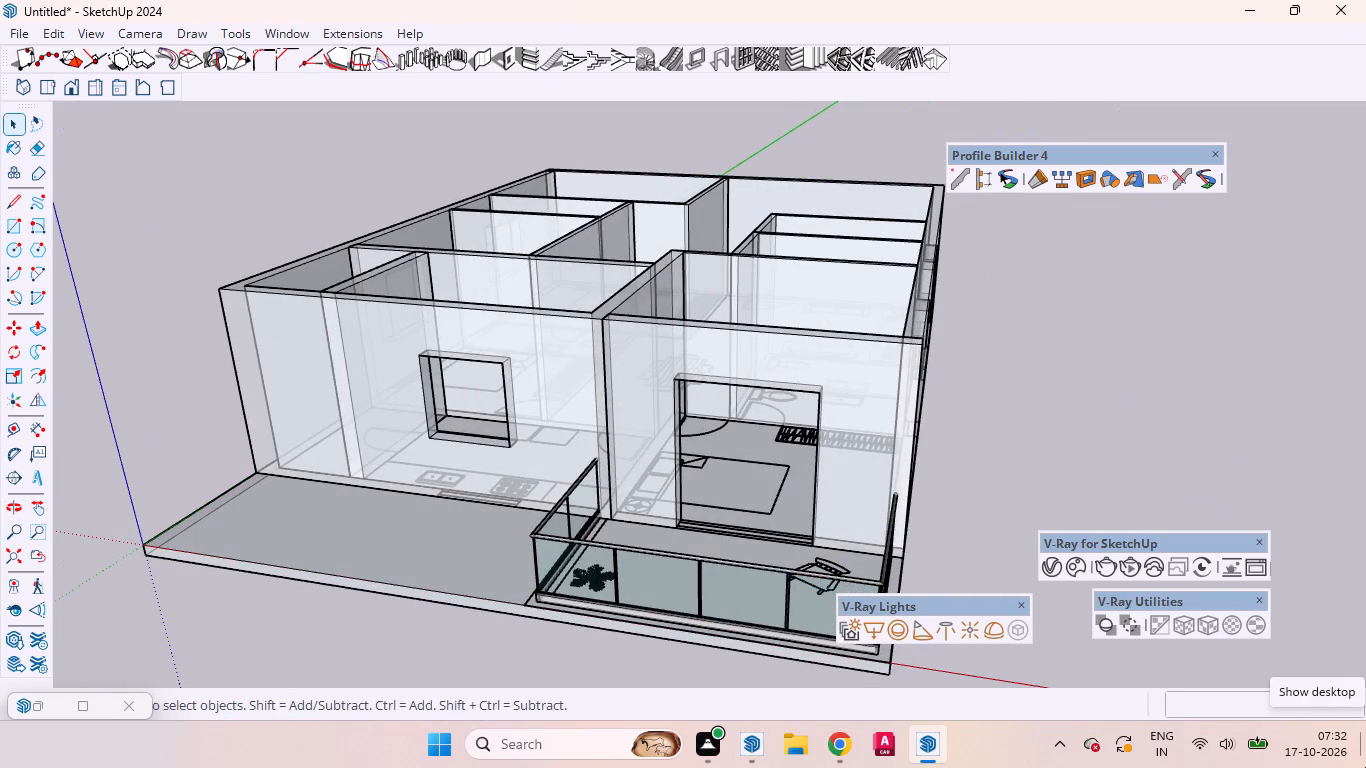
scroll(1362, 767, down, 1)
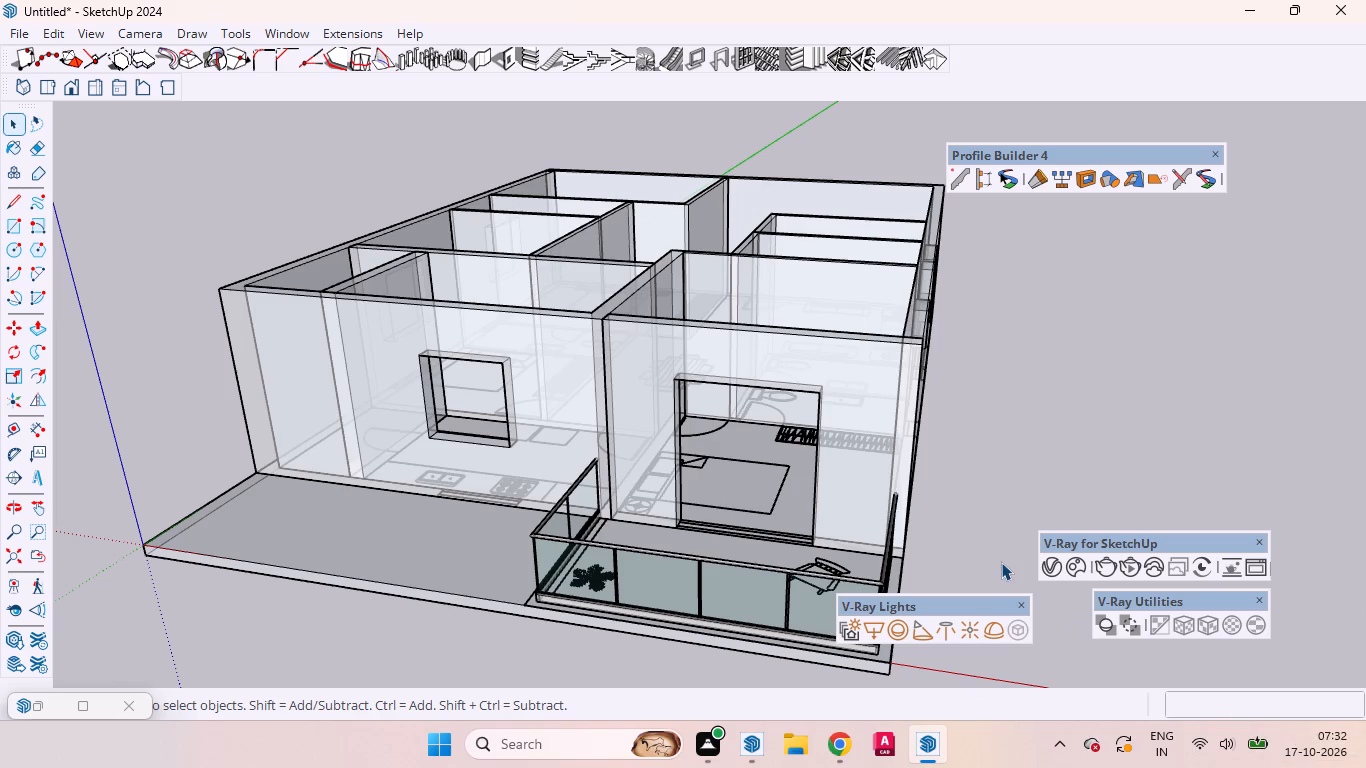
click(1037, 470)
scroll(460, 272, up, 1)
scroll(460, 272, down, 1)
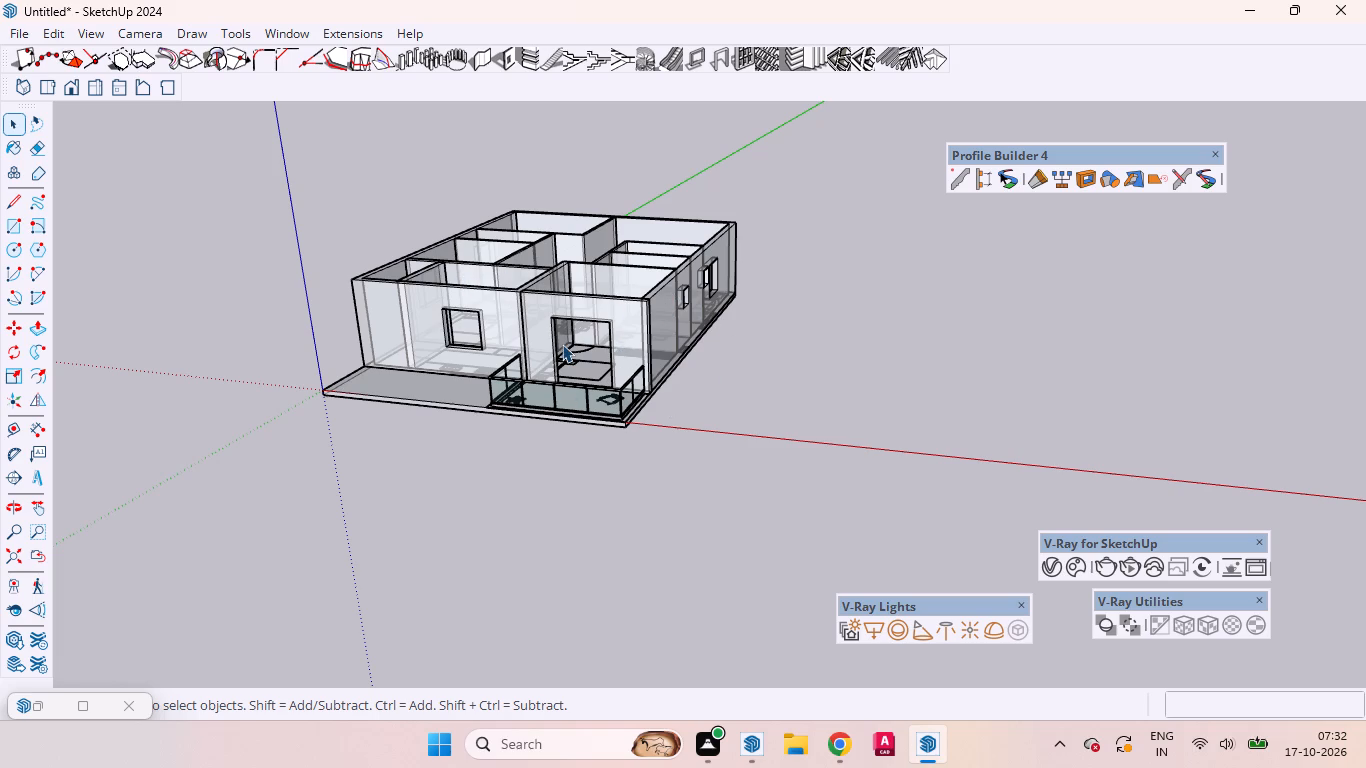
click(10, 500)
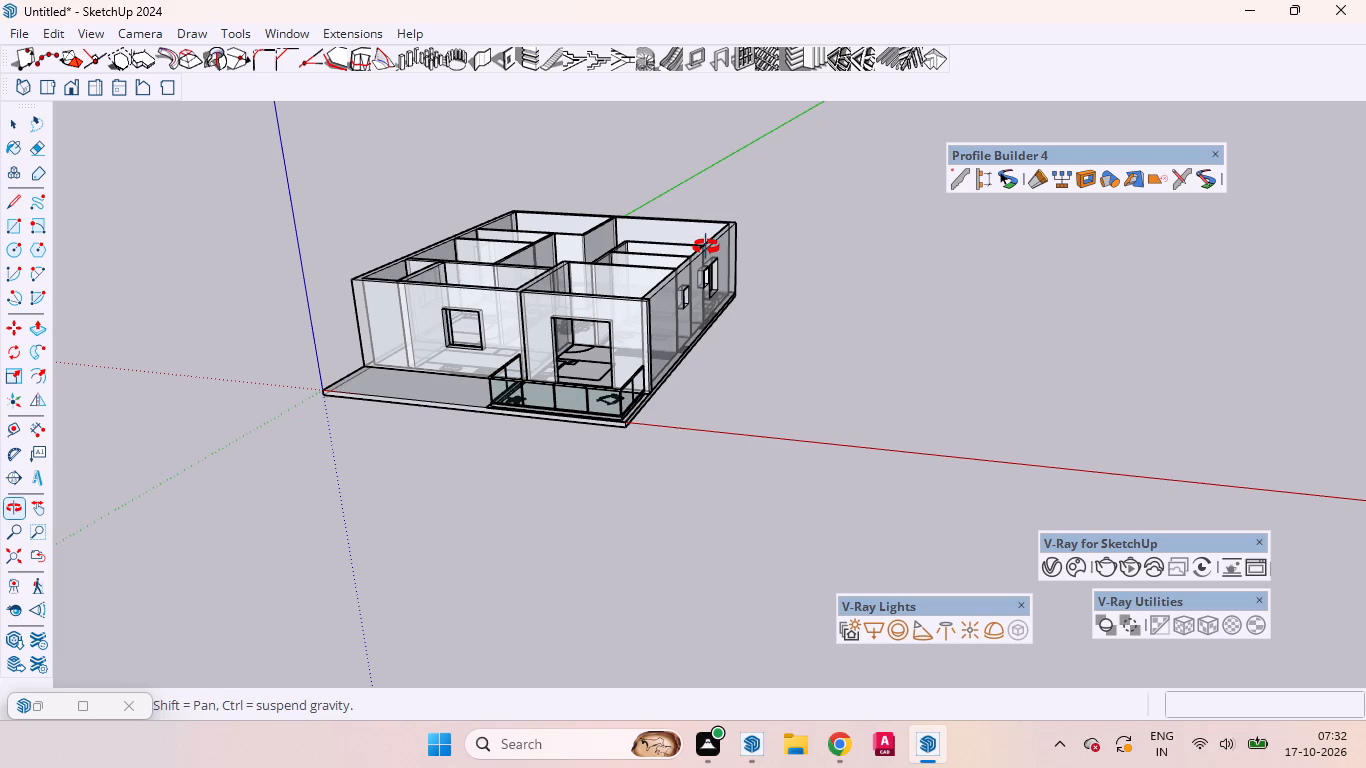
drag(707, 254, 482, 478)
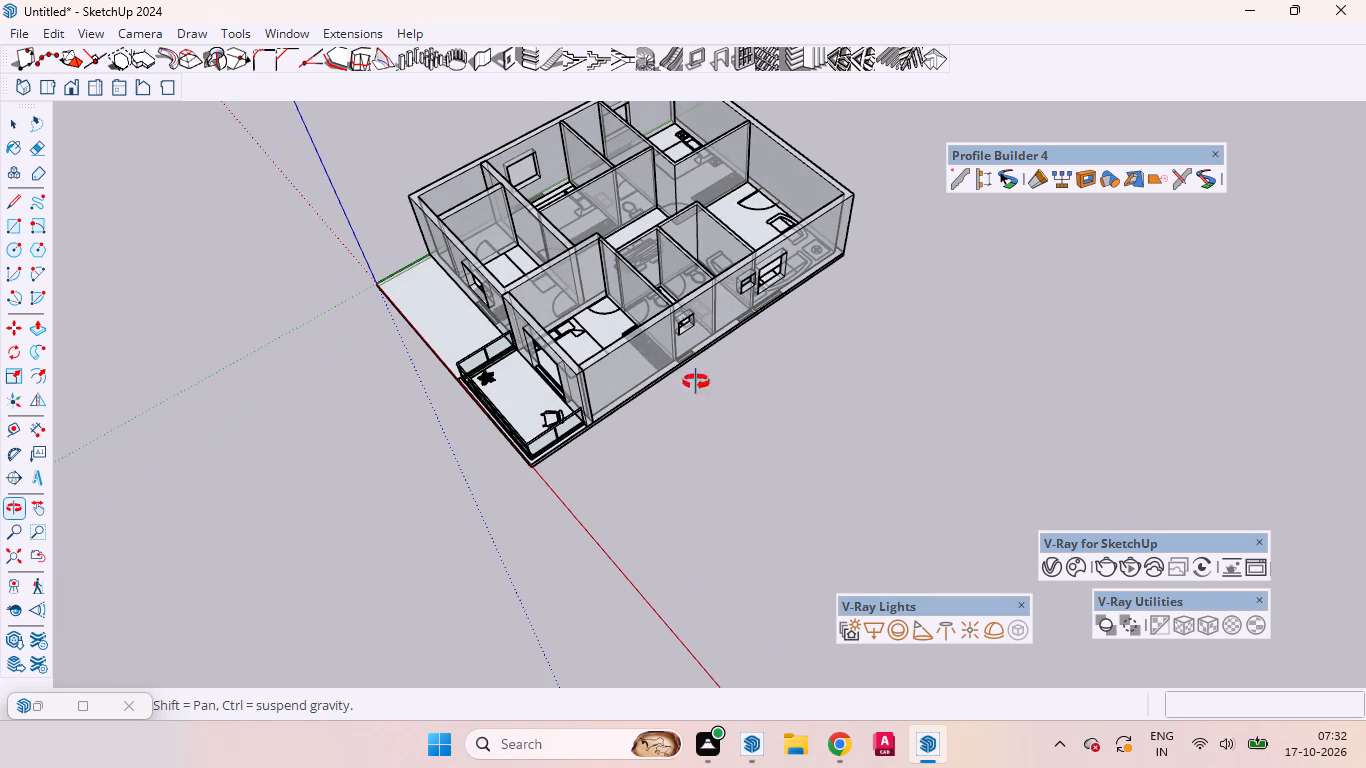
drag(699, 379, 858, 394)
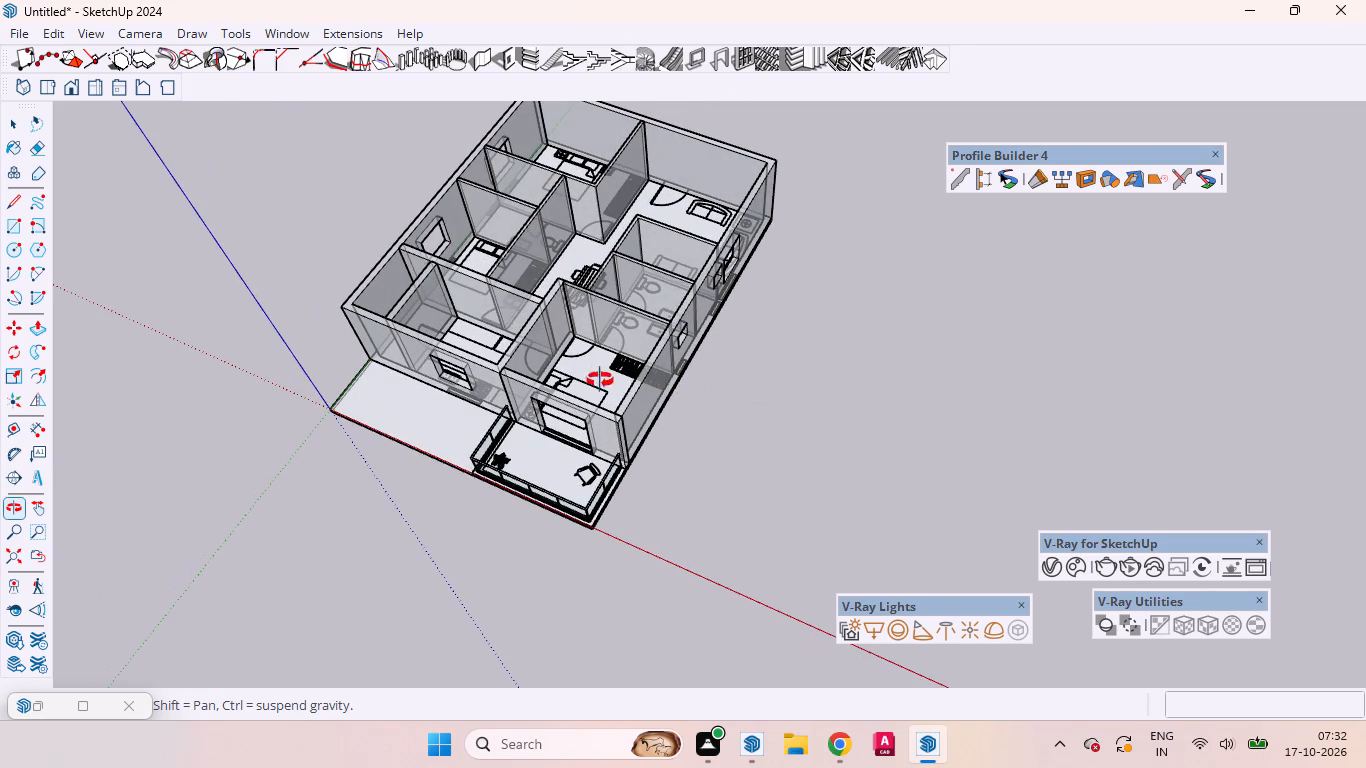
drag(575, 381, 723, 469)
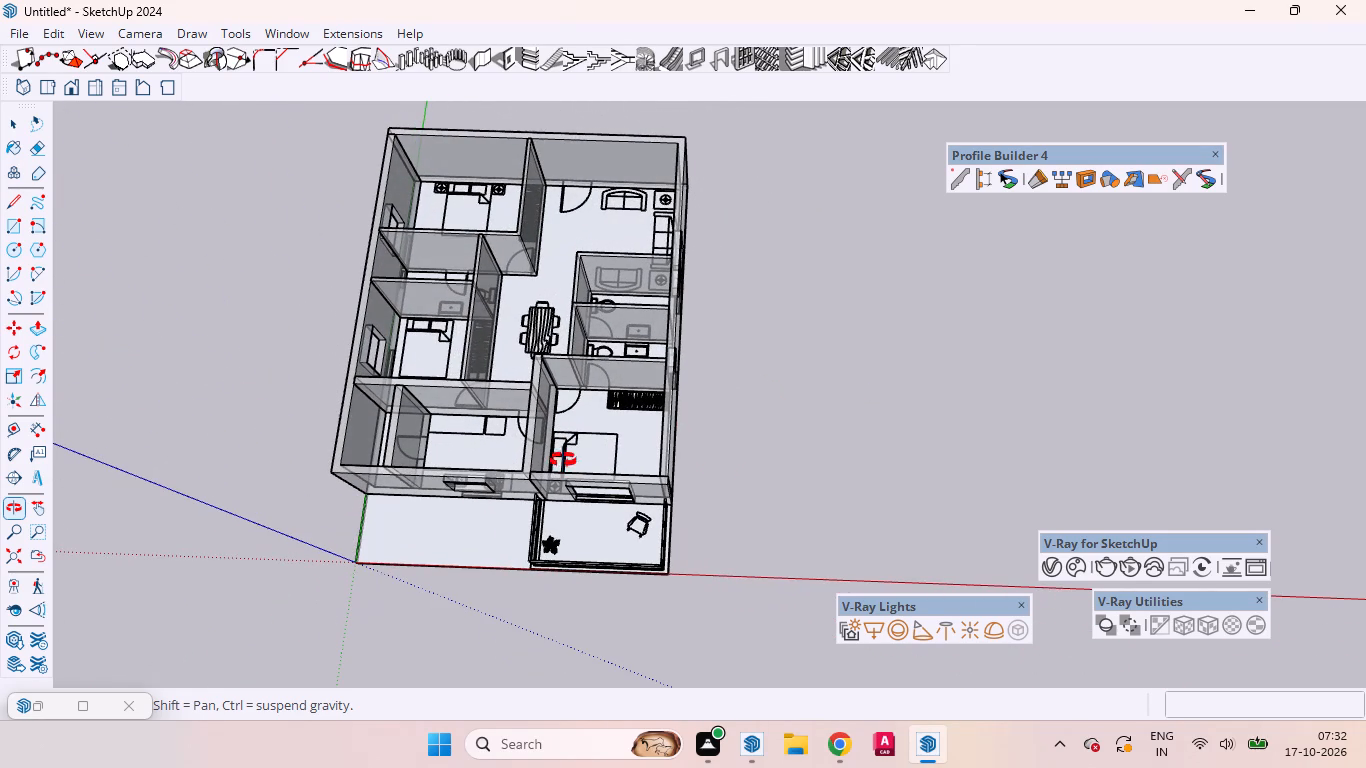
drag(525, 446, 597, 423)
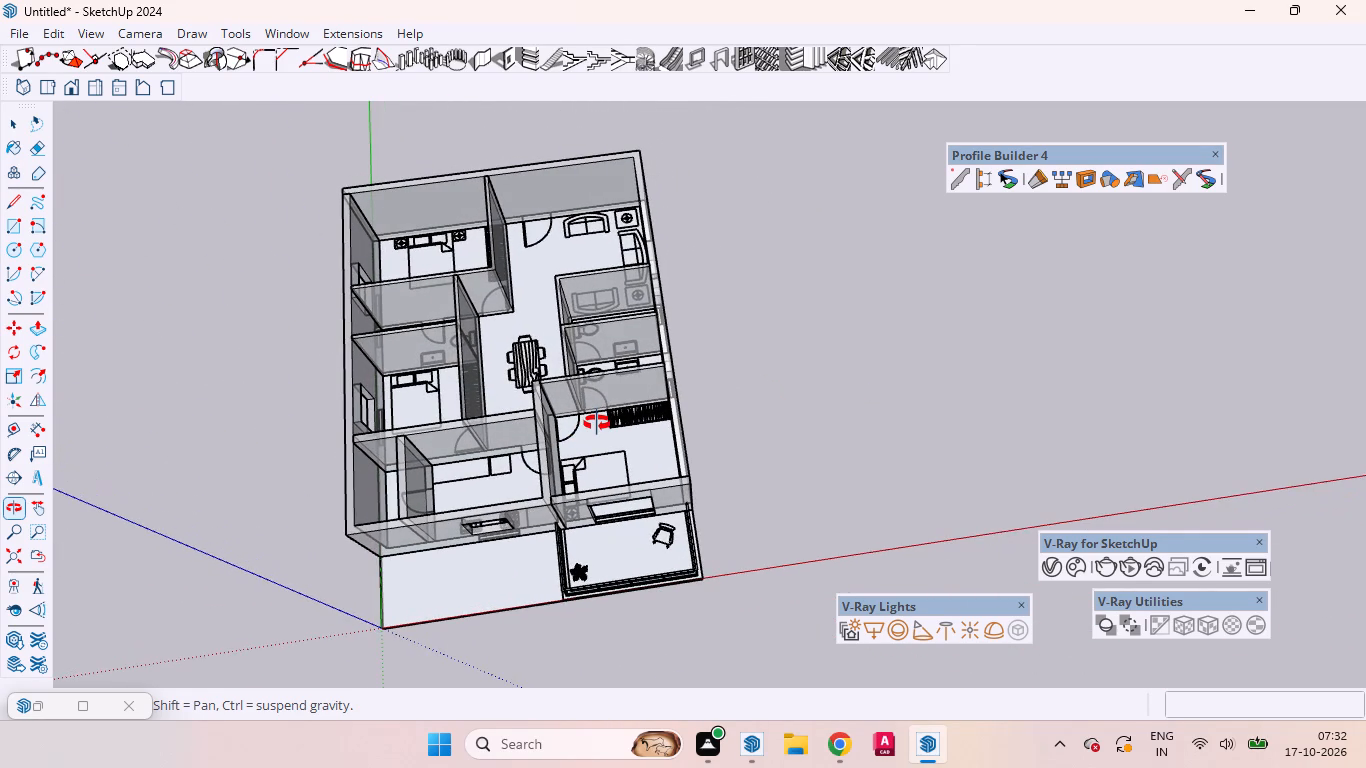
Measure the width of the door marking at the short passage wall of the rear bedroom near the dining table.
ctrl+scroll(597, 423, up, 7)
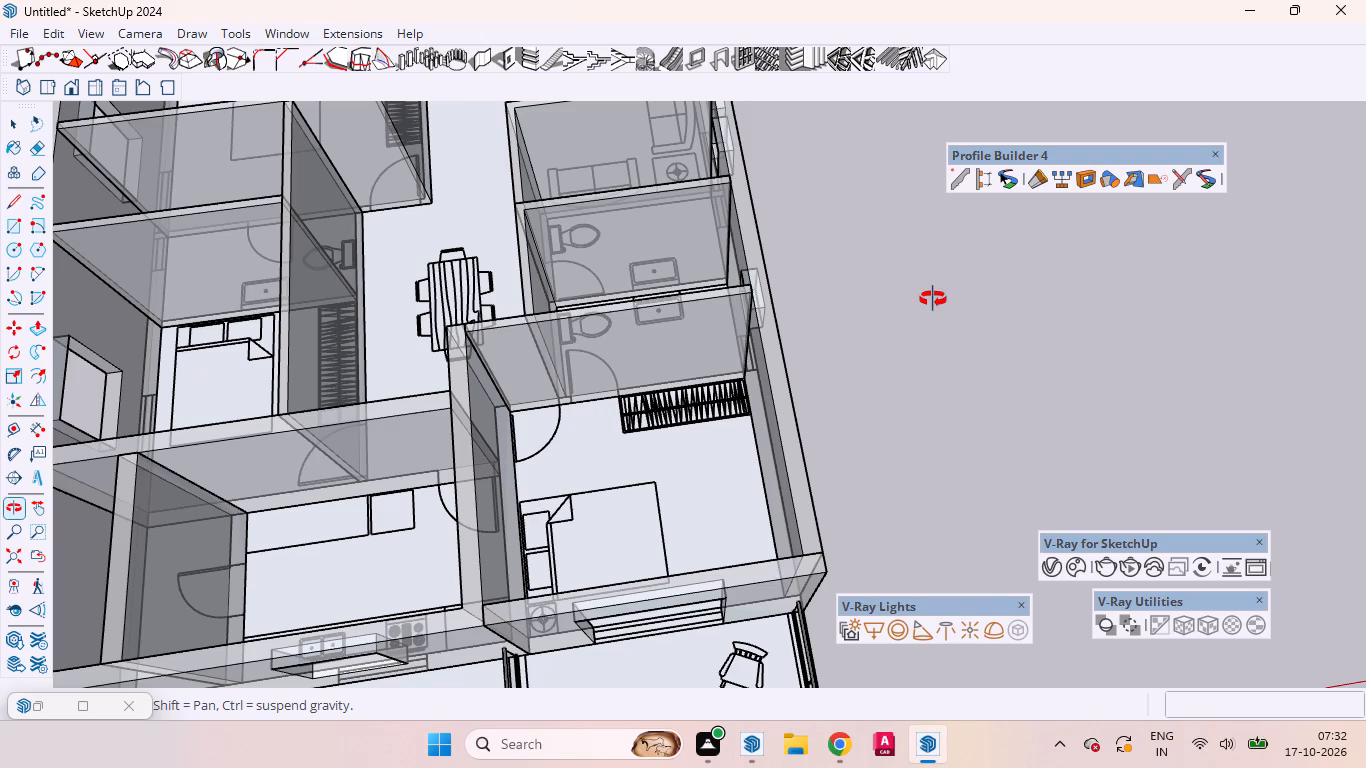
key(space)
key(d)
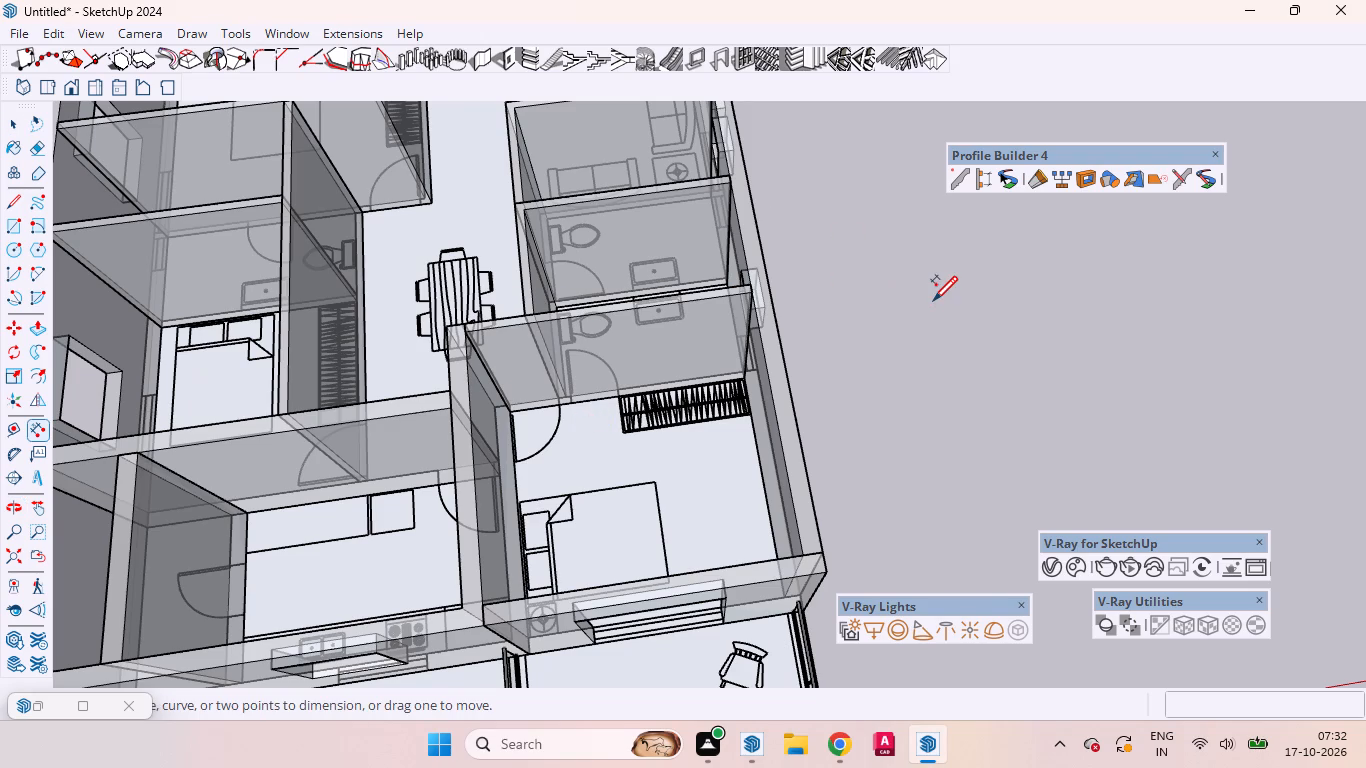
click(371, 210)
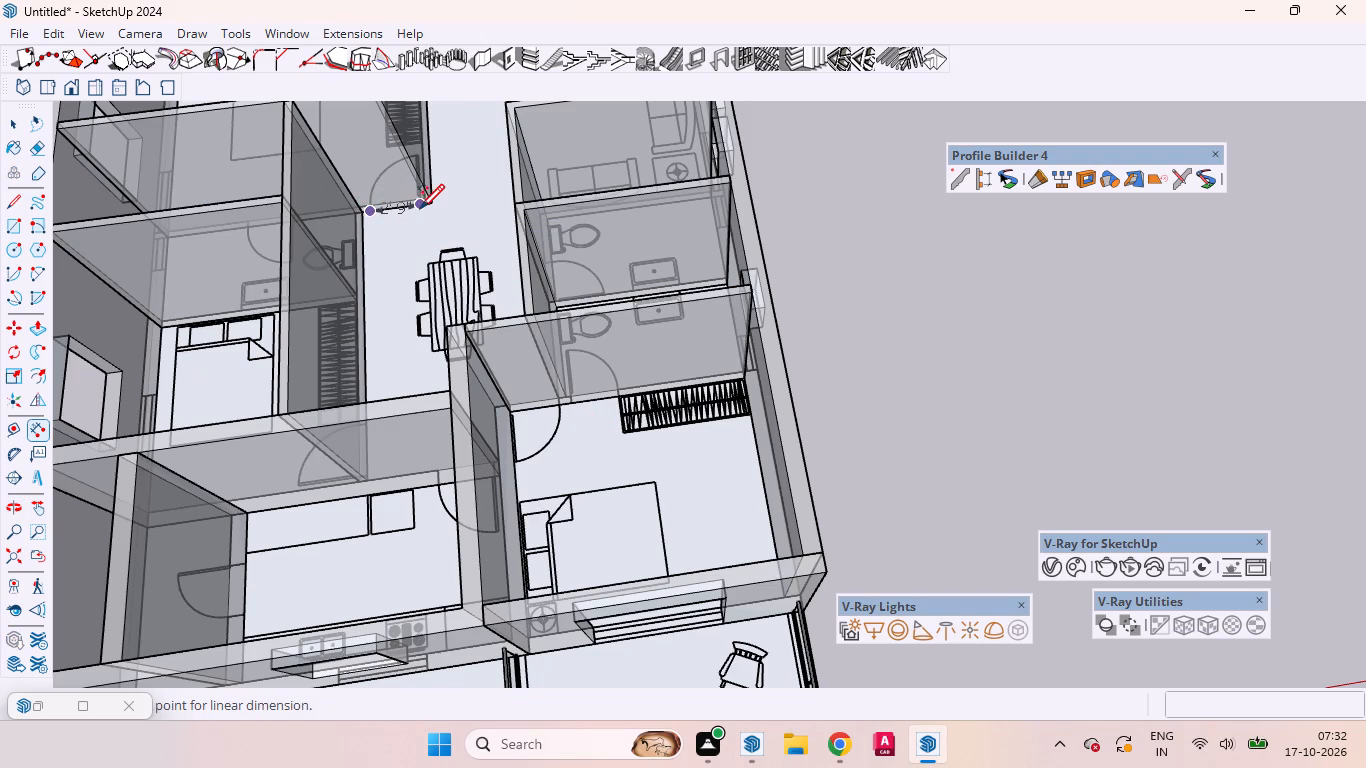
key(space)
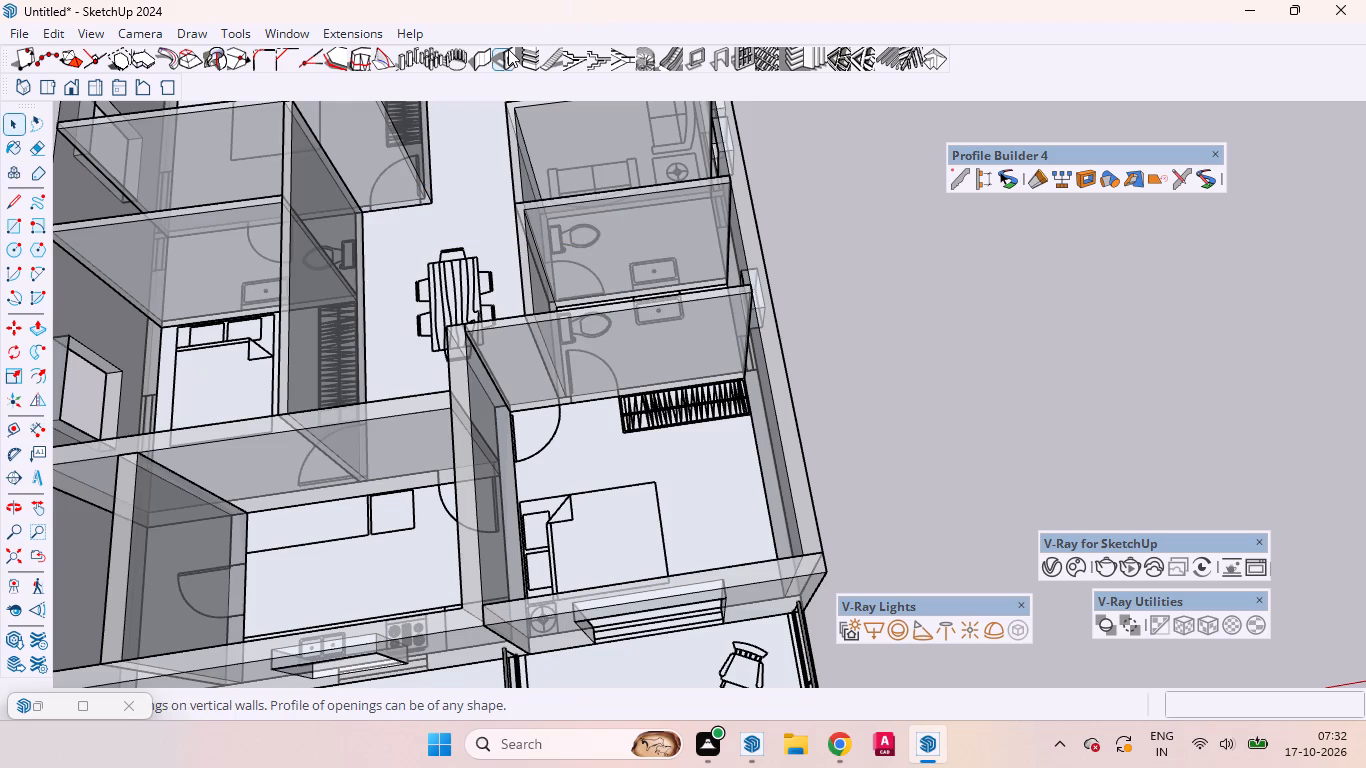
Cut a 3' by 7' 1001bit opening at the door marking in the short passage wall of the rear bedroom near the dining table.
click(508, 49)
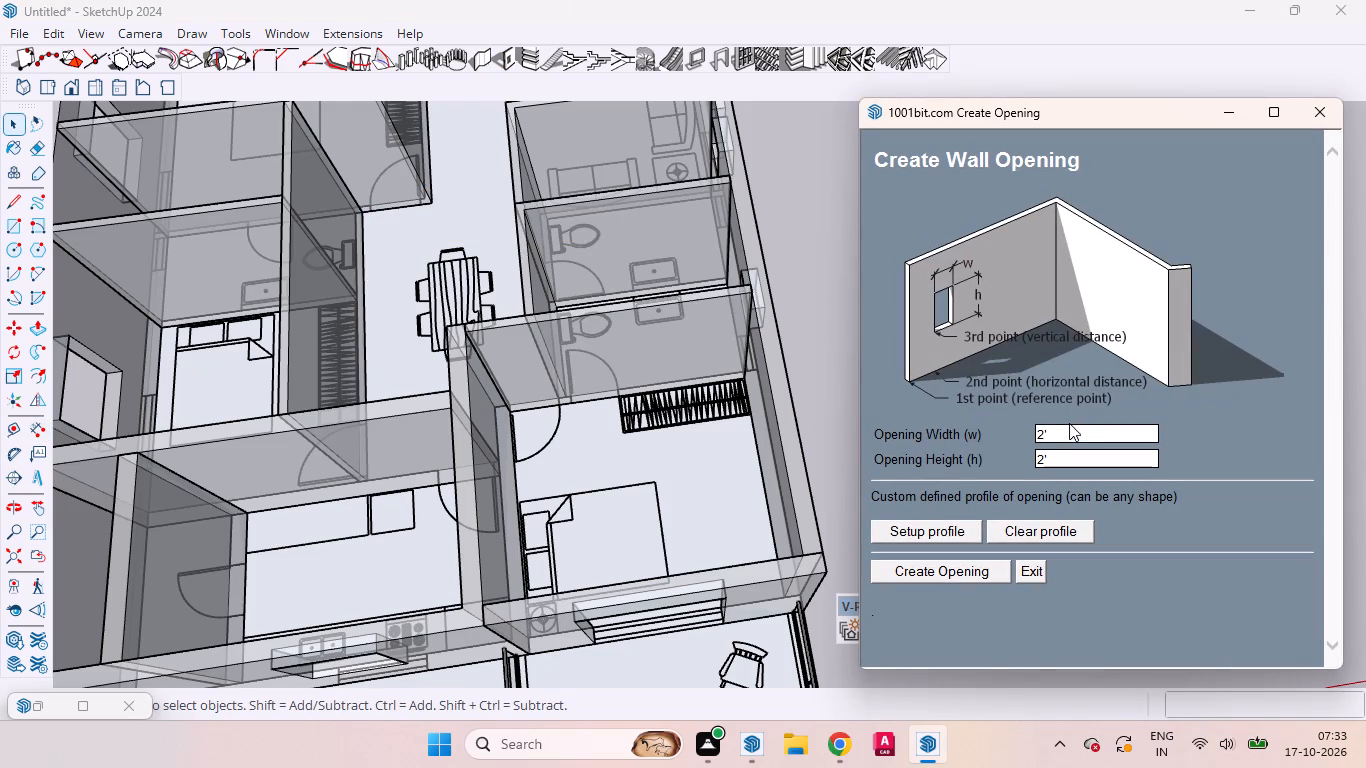
click(1055, 435)
text(3')
click(1061, 464)
text(7')
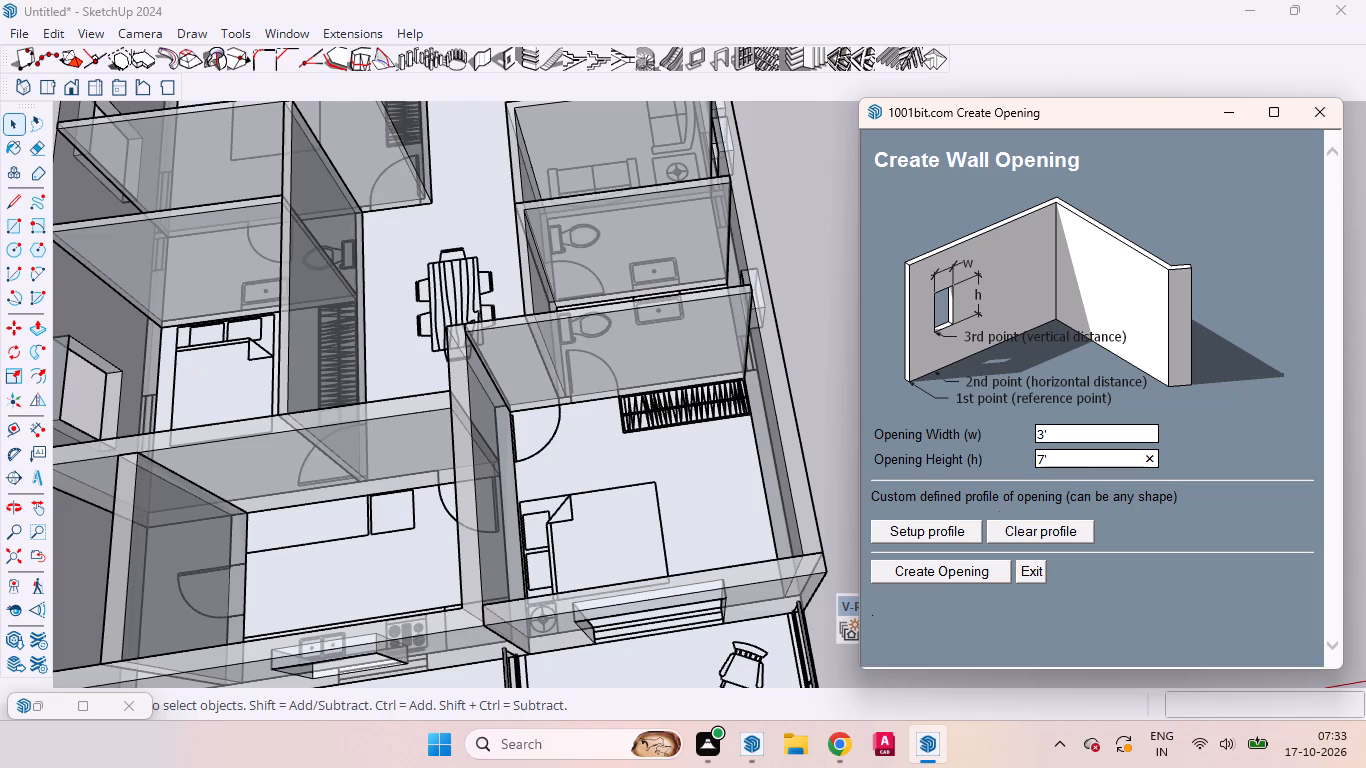
click(930, 575)
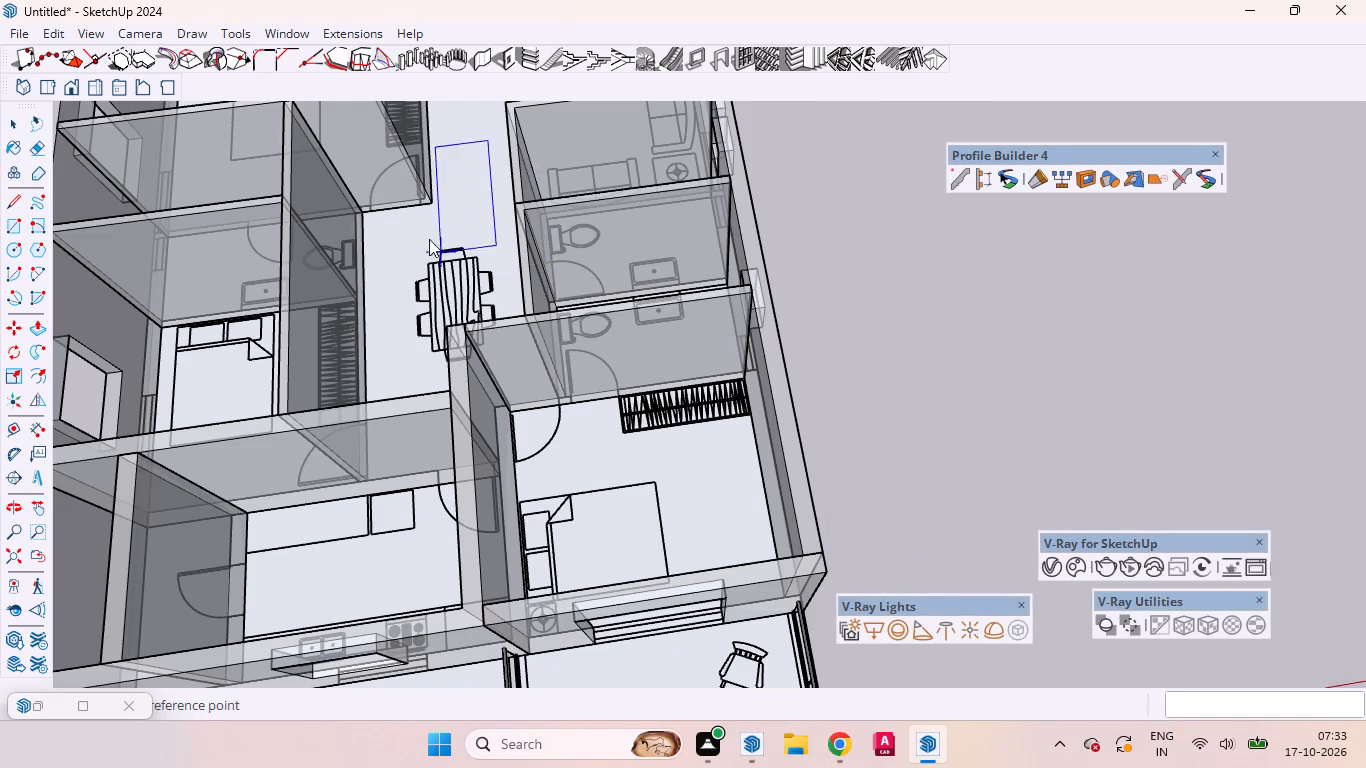
double_click(375, 215)
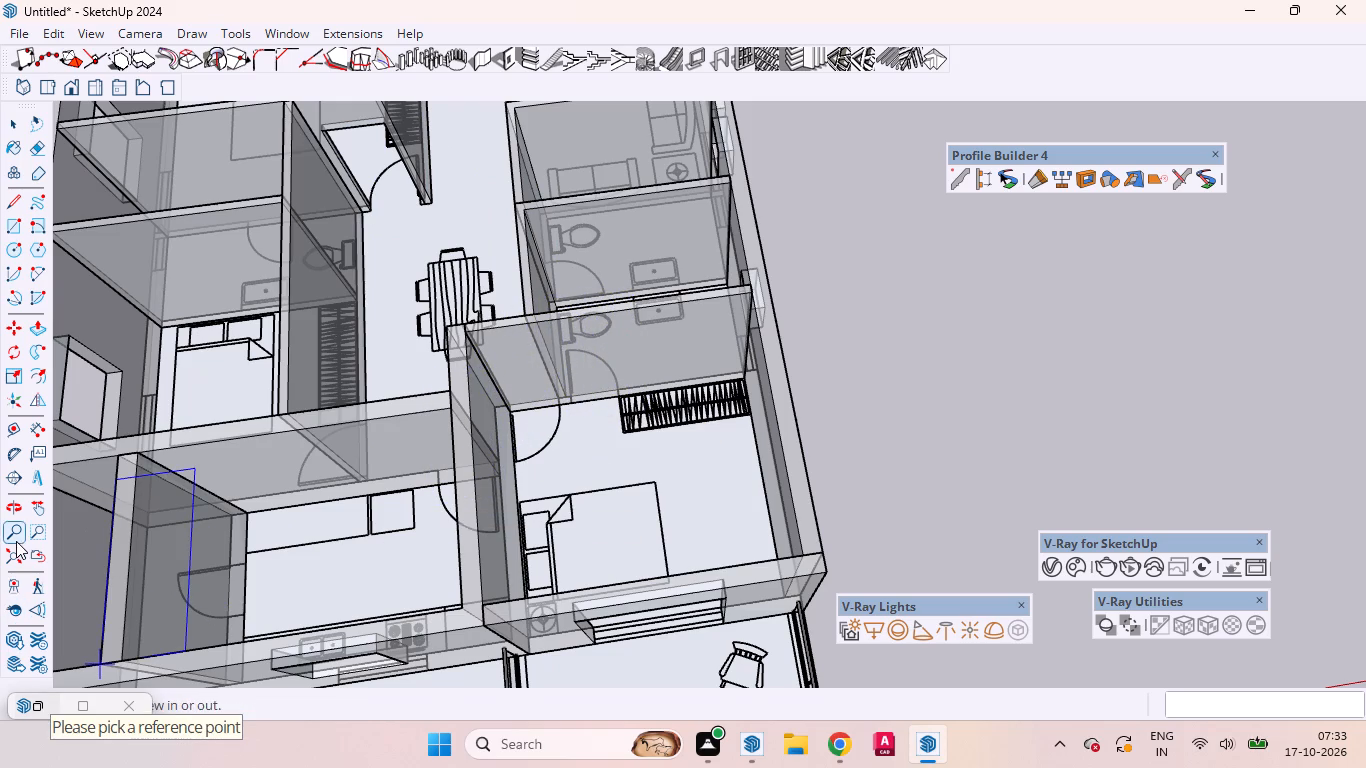
drag(12, 510, 318, 318)
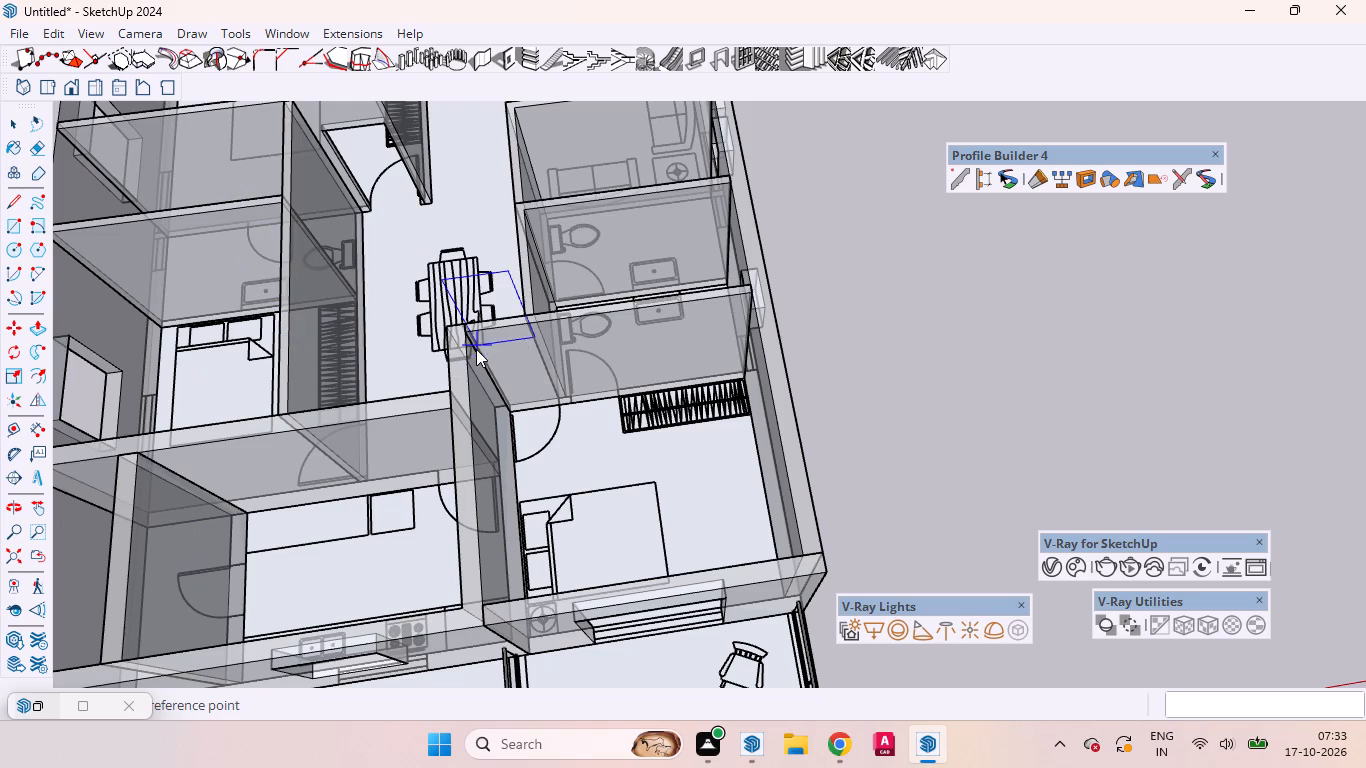
click(378, 326)
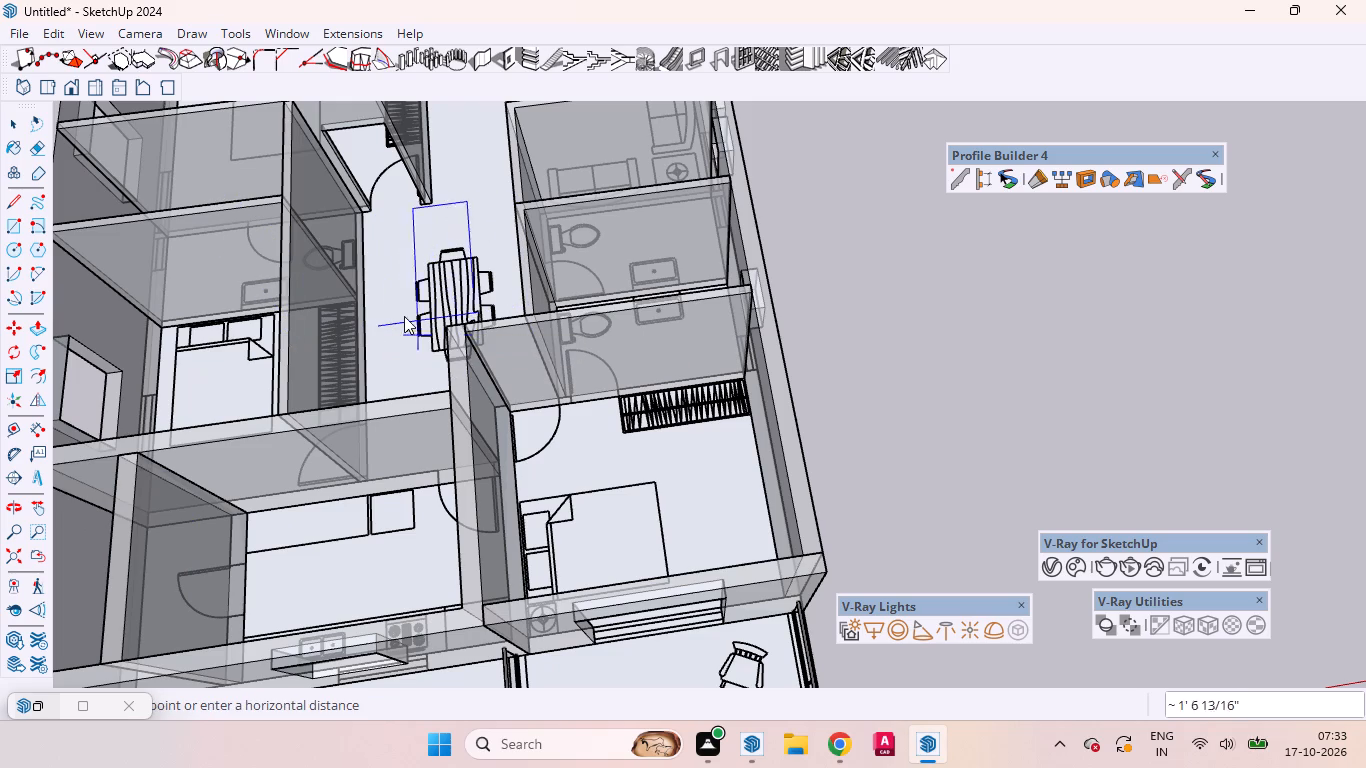
key(Escape)
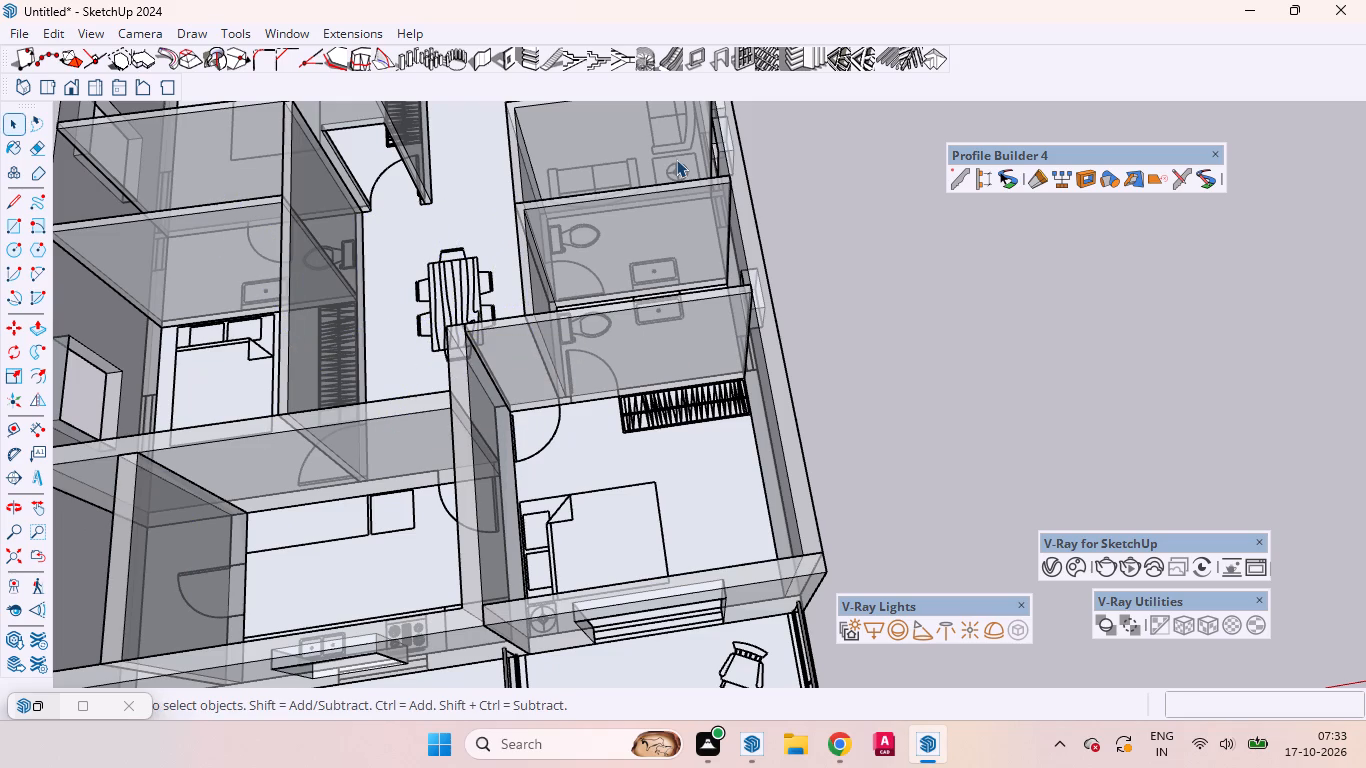
Measure the width of the main entrance door marking at the living room's outer wall.
middle_drag(450, 324, 225, 462)
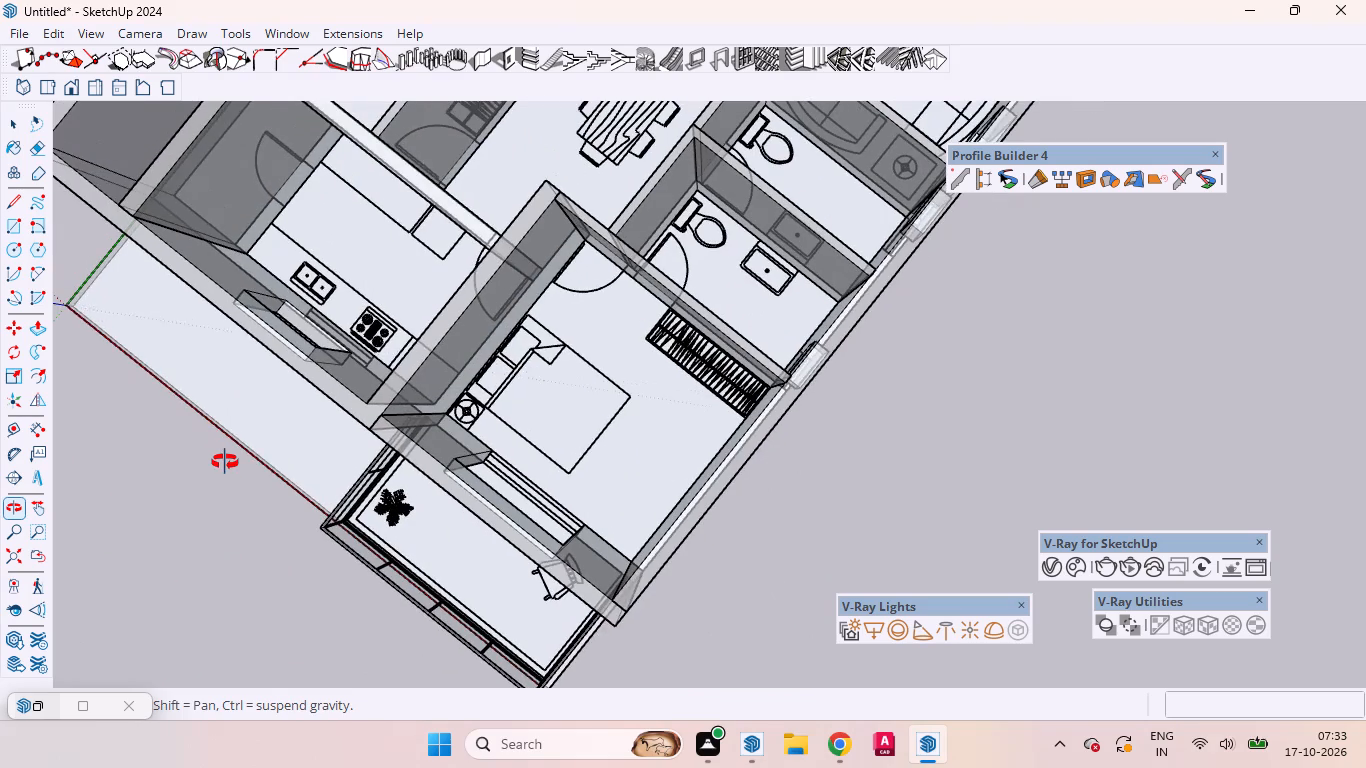
middle_drag(225, 462, 223, 462)
scroll(819, 450, down, 4)
middle_drag(898, 428, 568, 364)
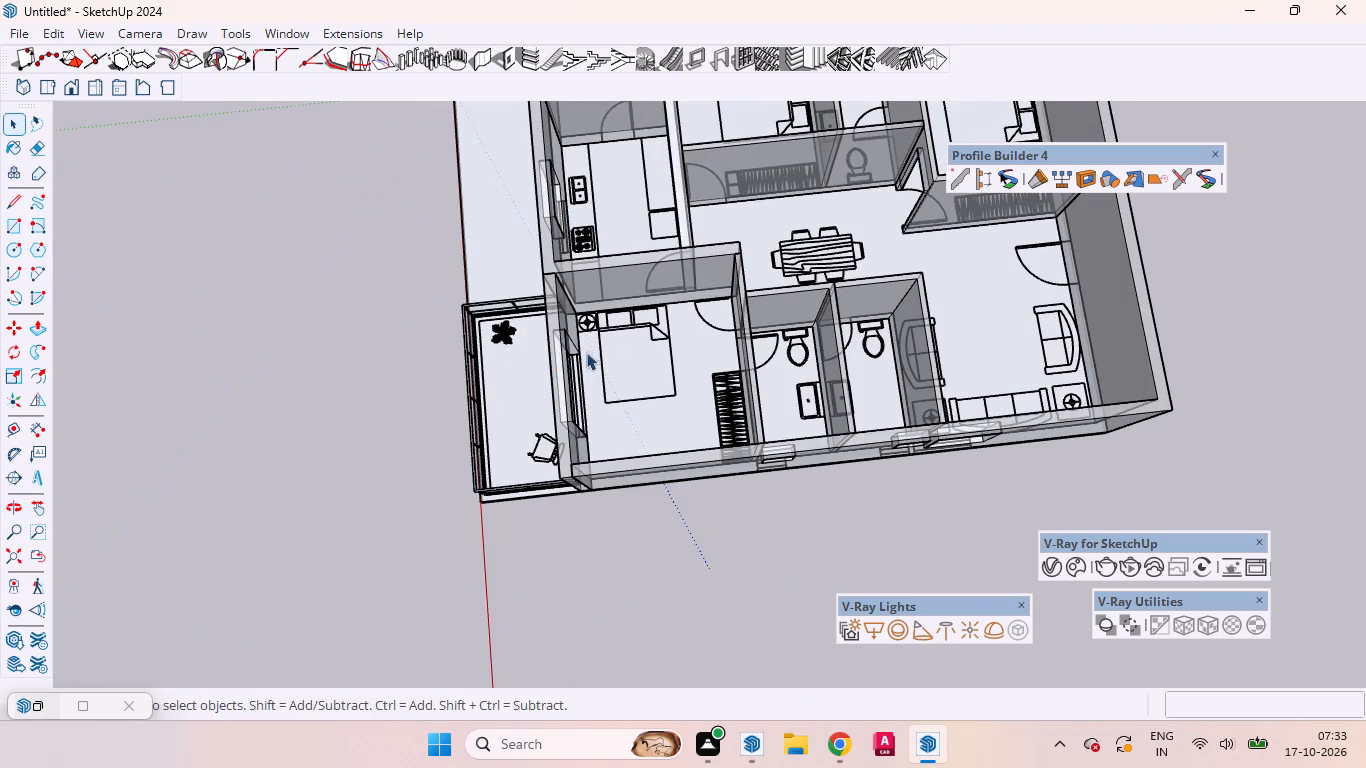
middle_drag(1189, 305, 1173, 312)
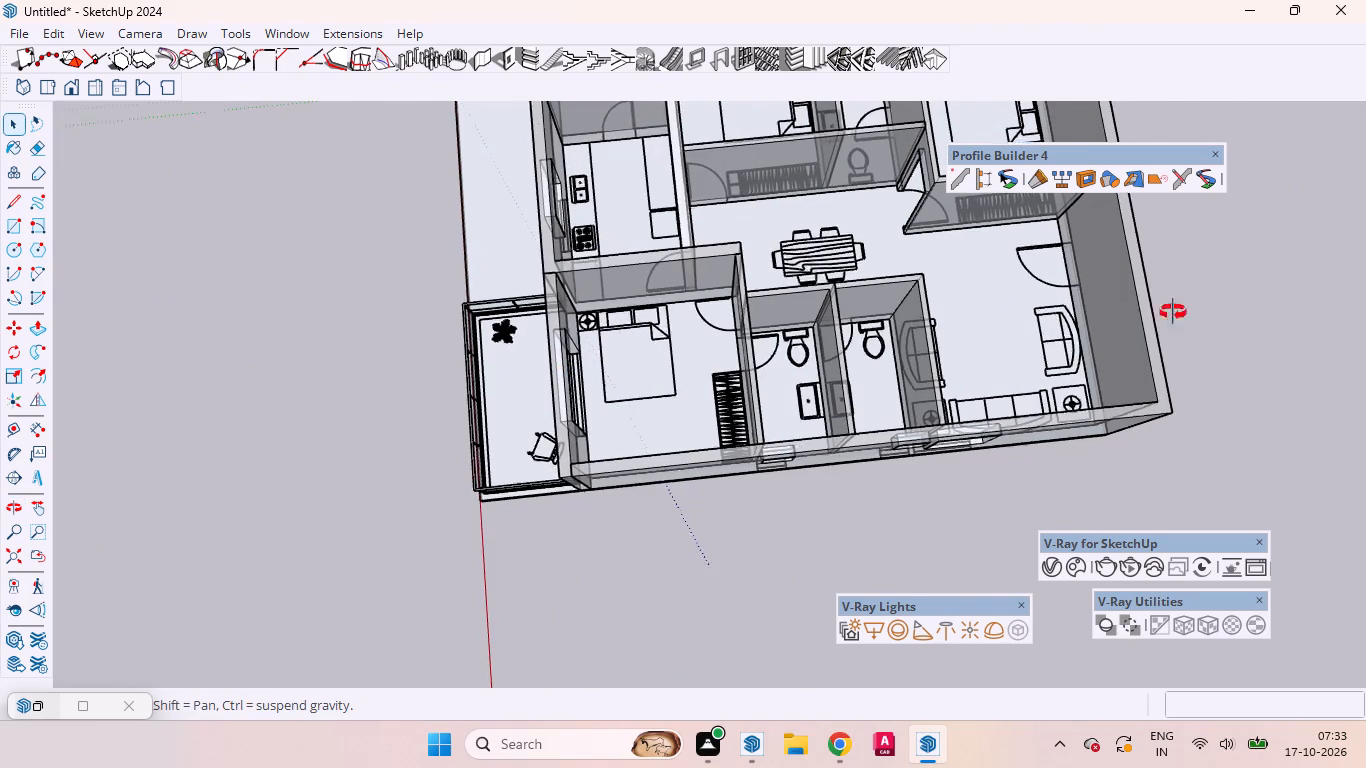
middle_drag(1173, 312, 576, 47)
scroll(549, 298, down, 15)
scroll(778, 563, up, 5)
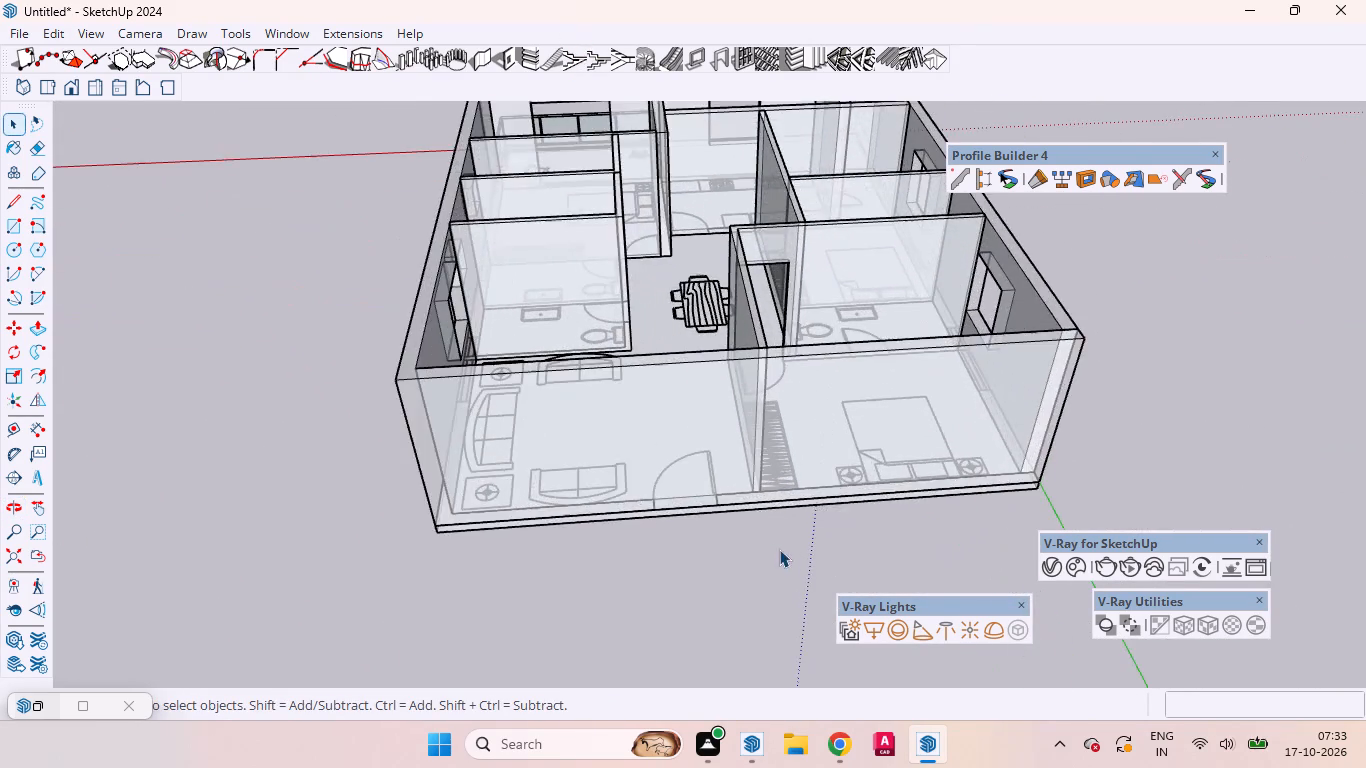
scroll(779, 549, up, 14)
scroll(683, 499, down, 2)
scroll(683, 499, up, 2)
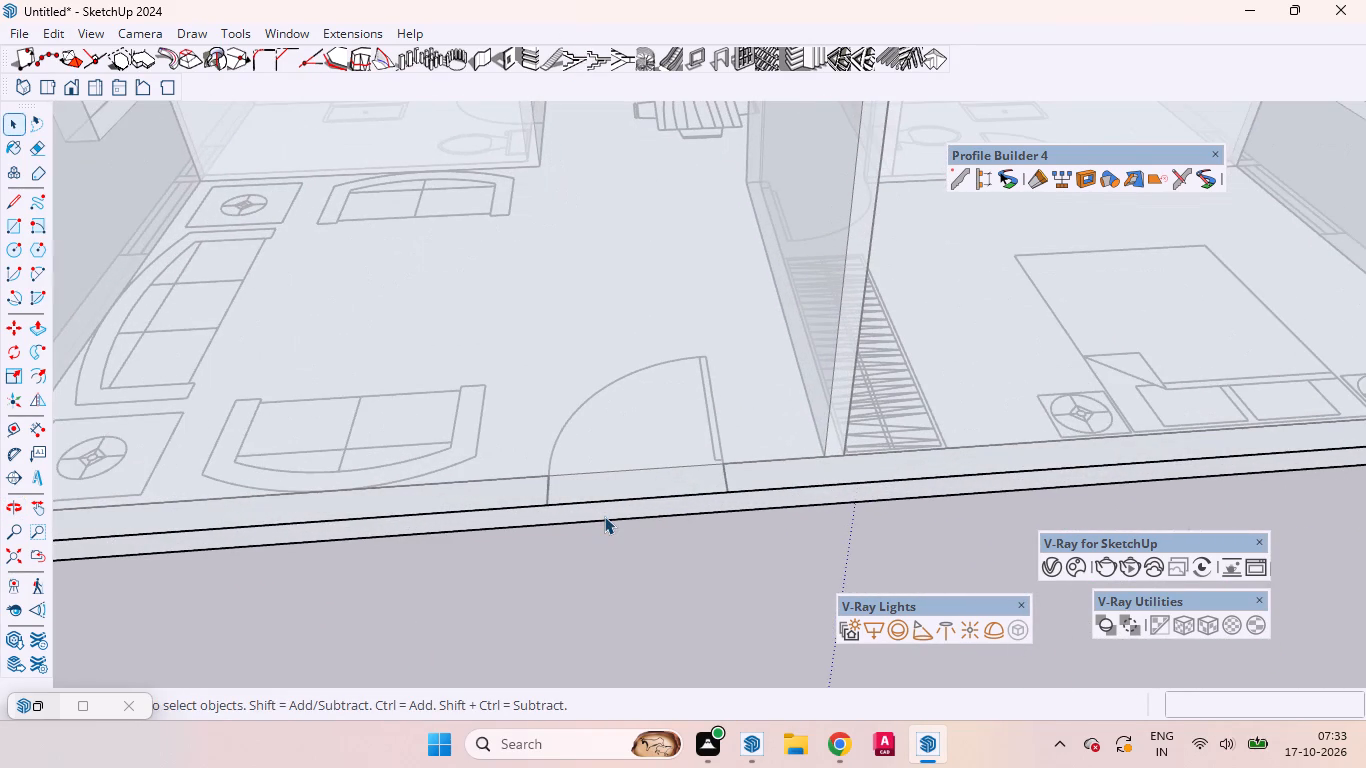
key(d)
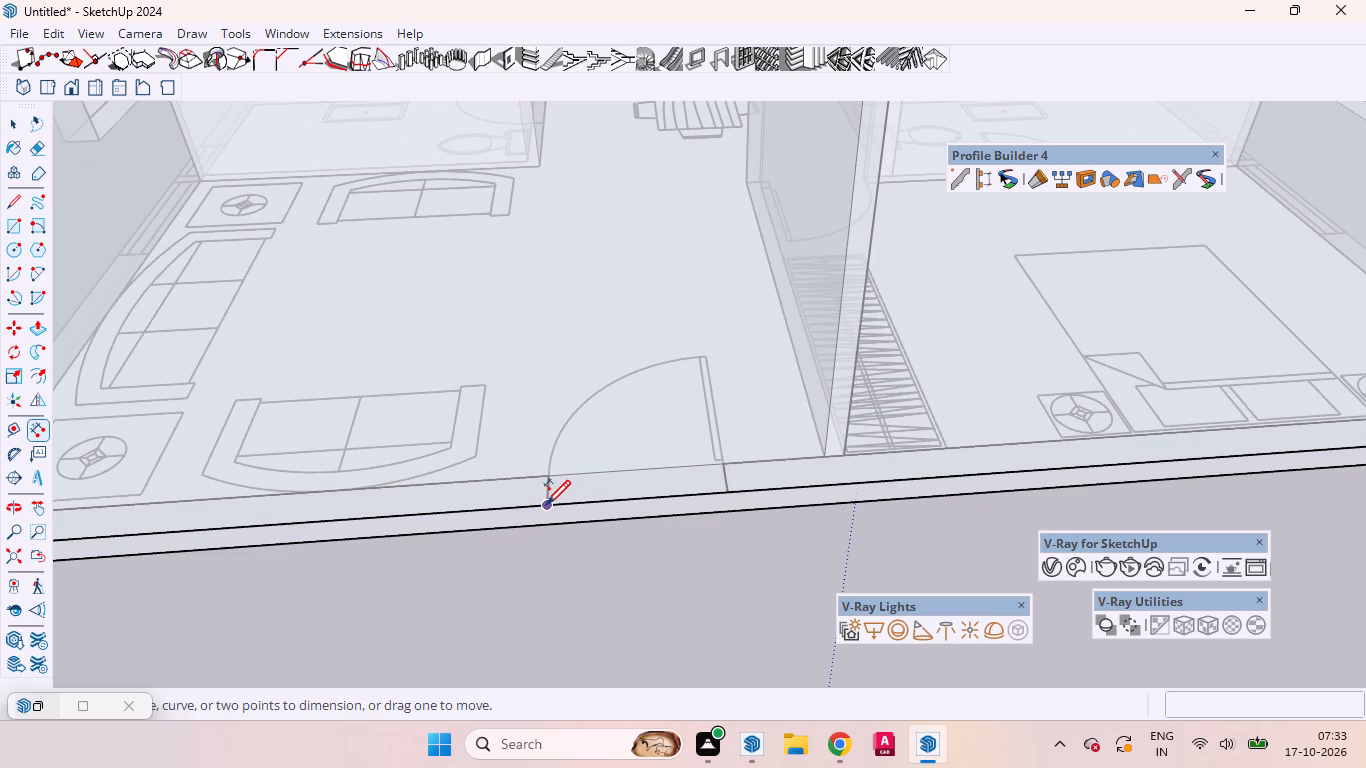
drag(546, 503, 703, 432)
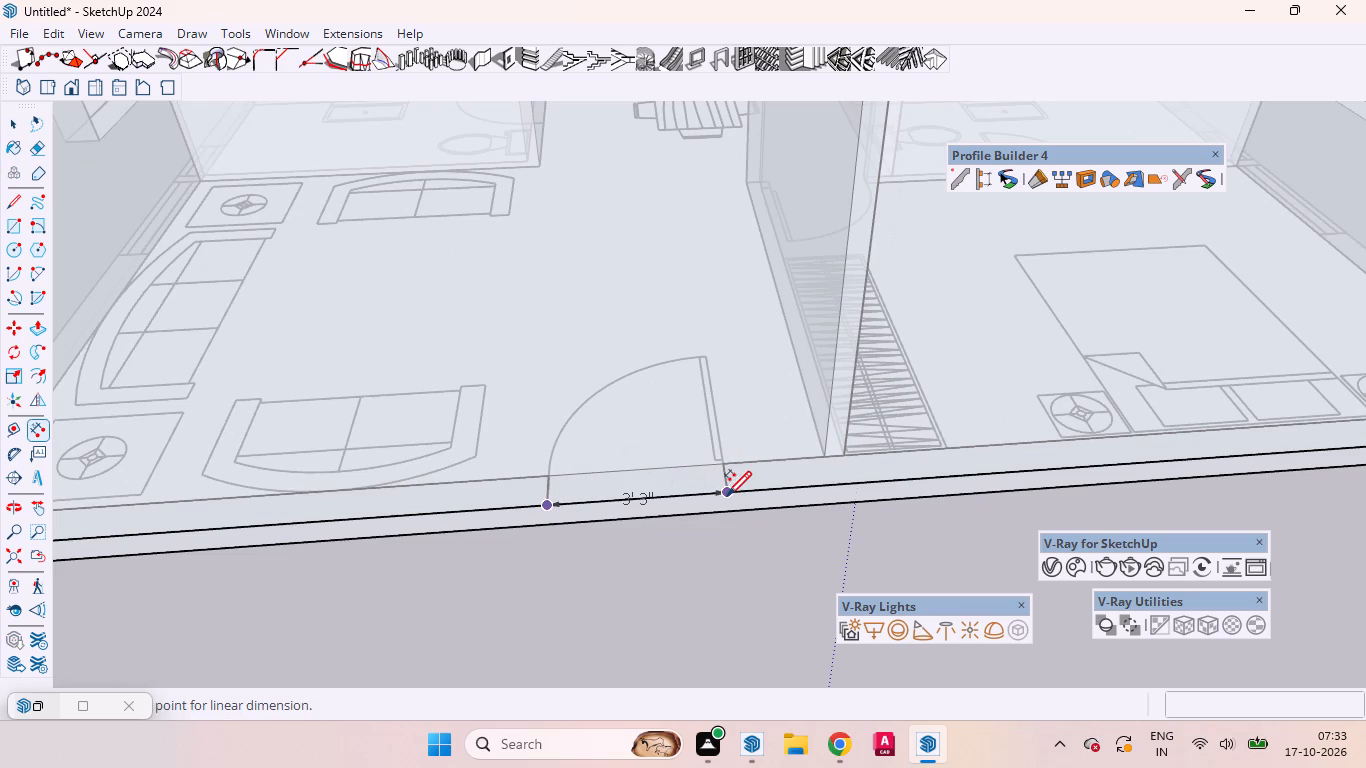
key(space)
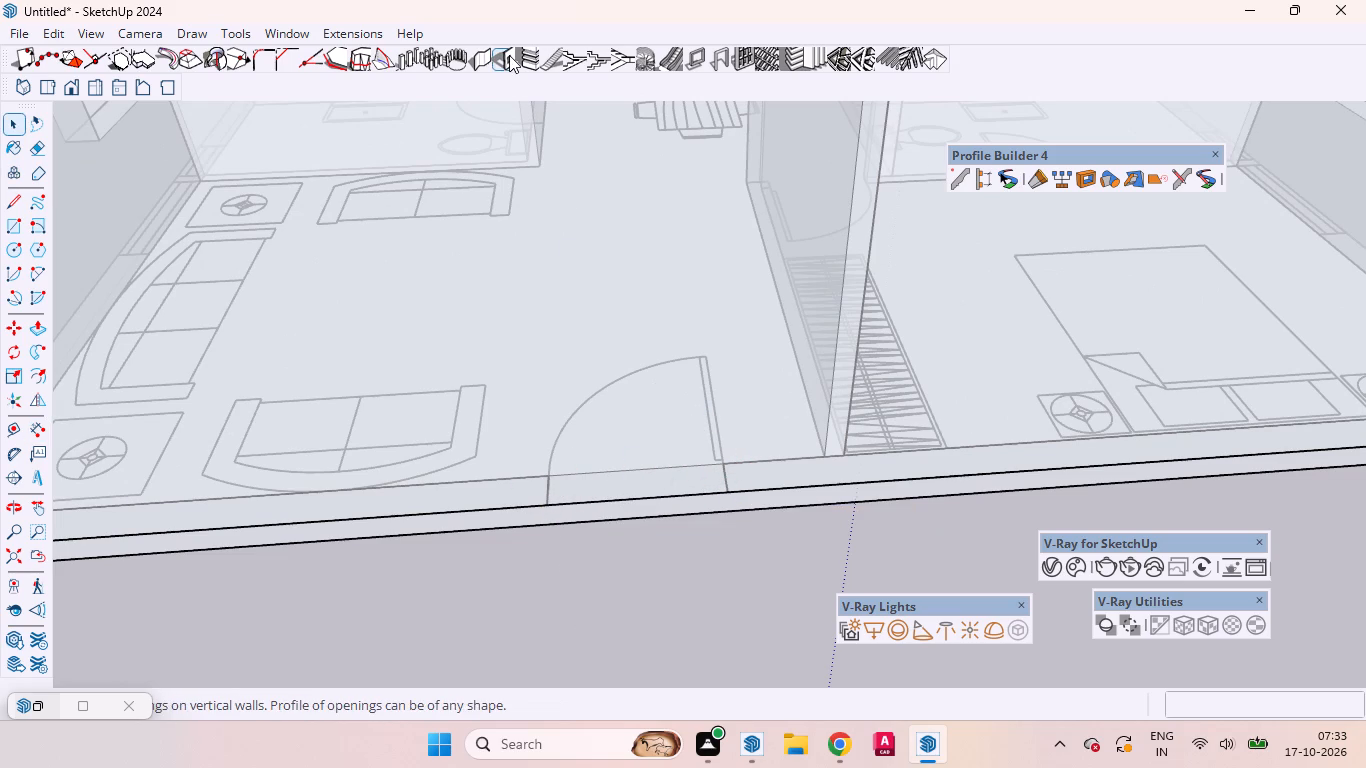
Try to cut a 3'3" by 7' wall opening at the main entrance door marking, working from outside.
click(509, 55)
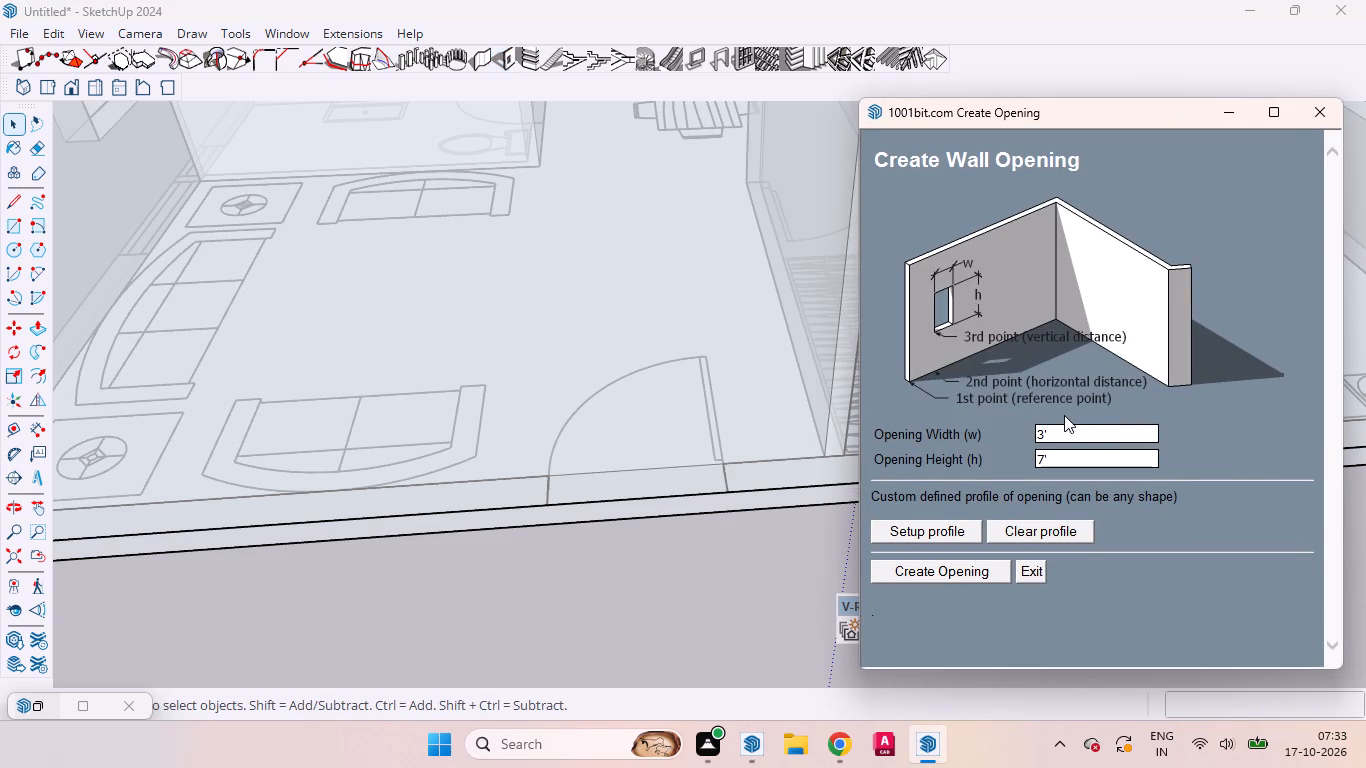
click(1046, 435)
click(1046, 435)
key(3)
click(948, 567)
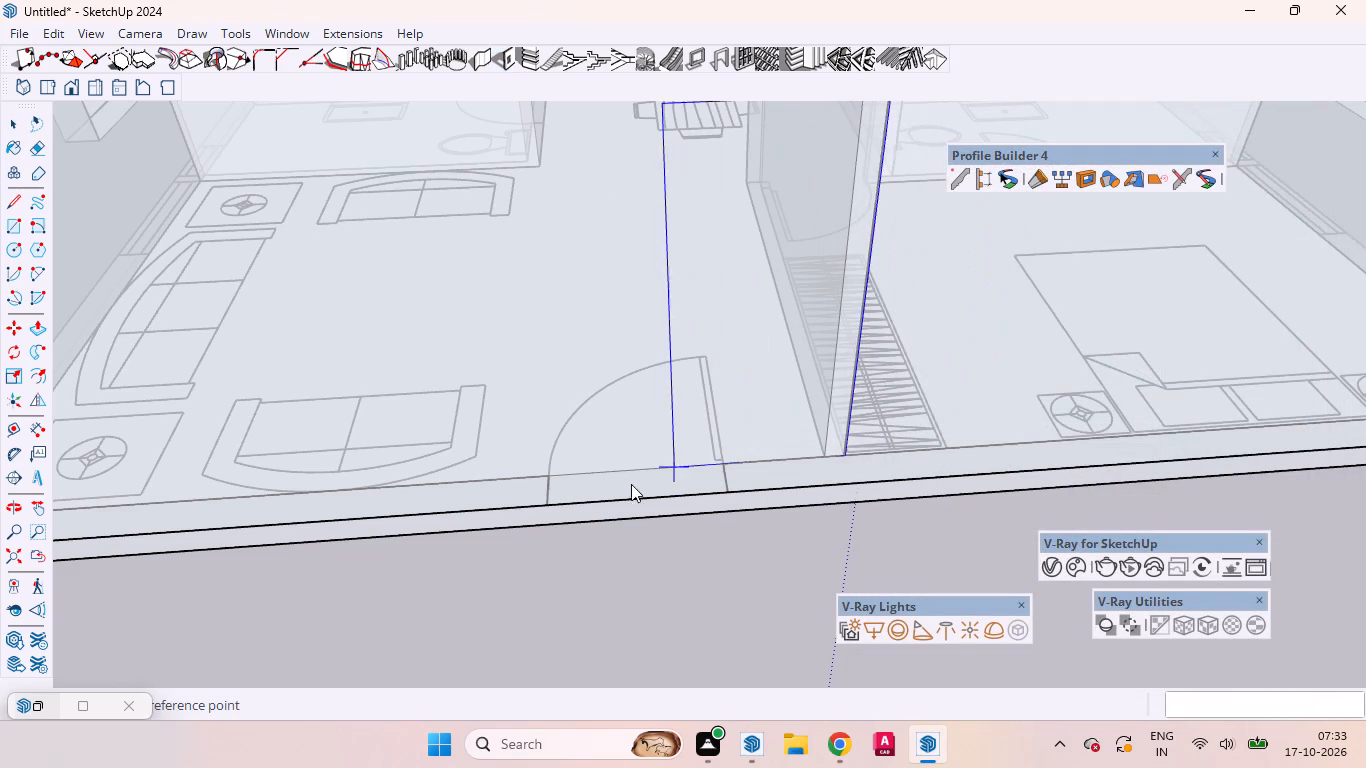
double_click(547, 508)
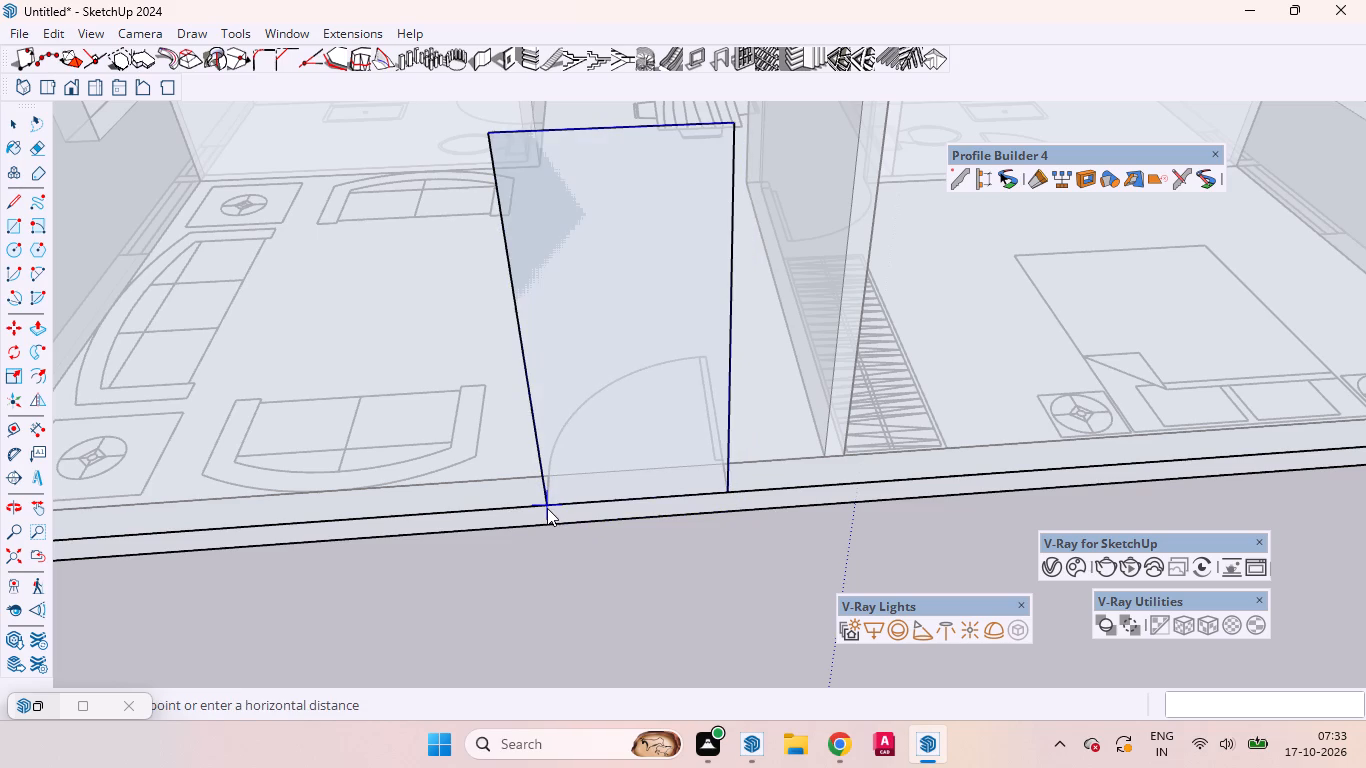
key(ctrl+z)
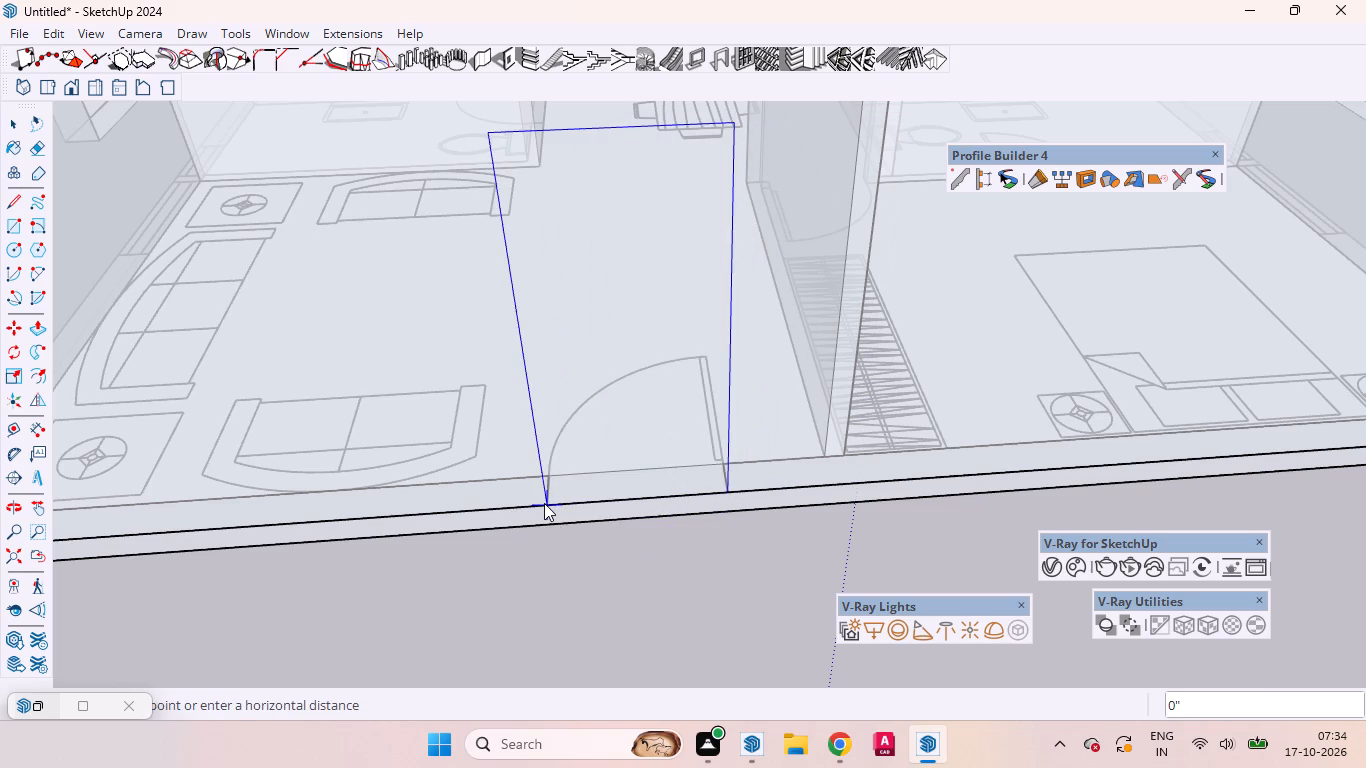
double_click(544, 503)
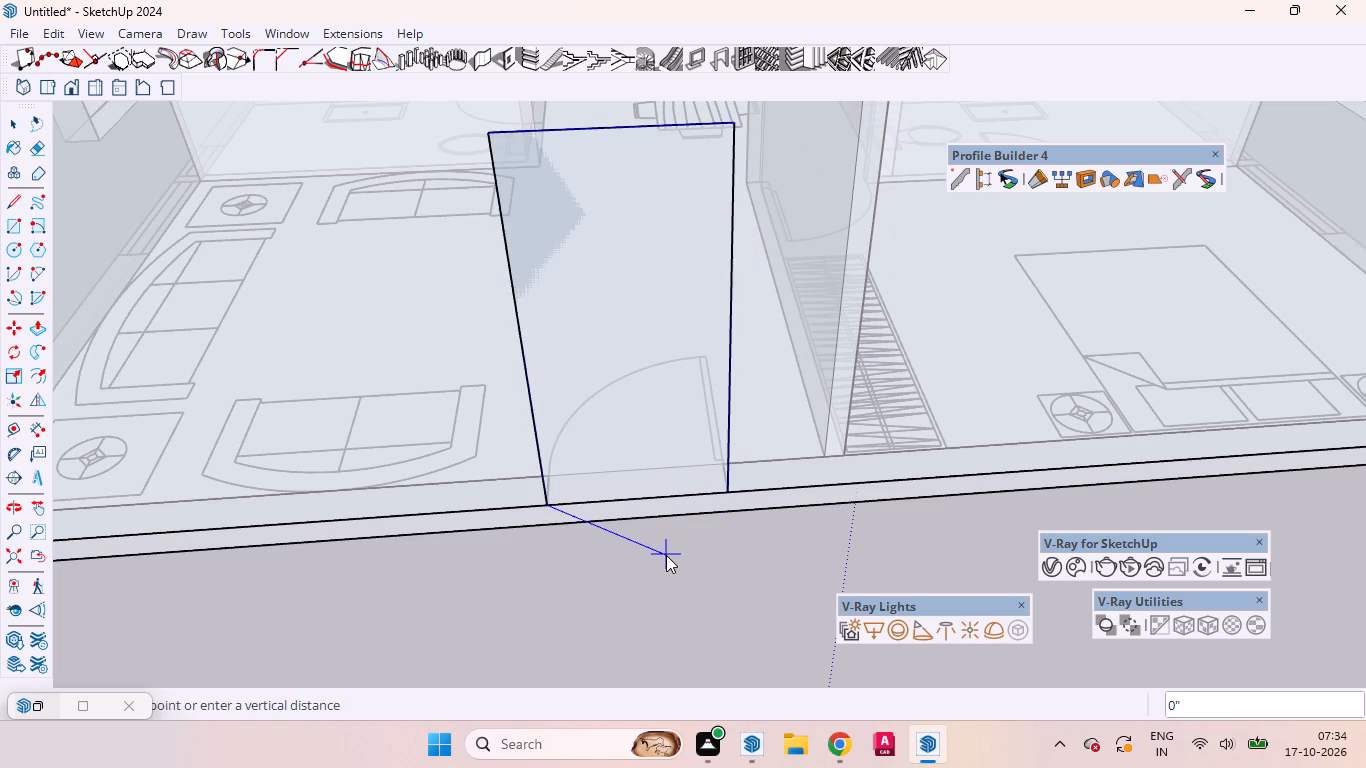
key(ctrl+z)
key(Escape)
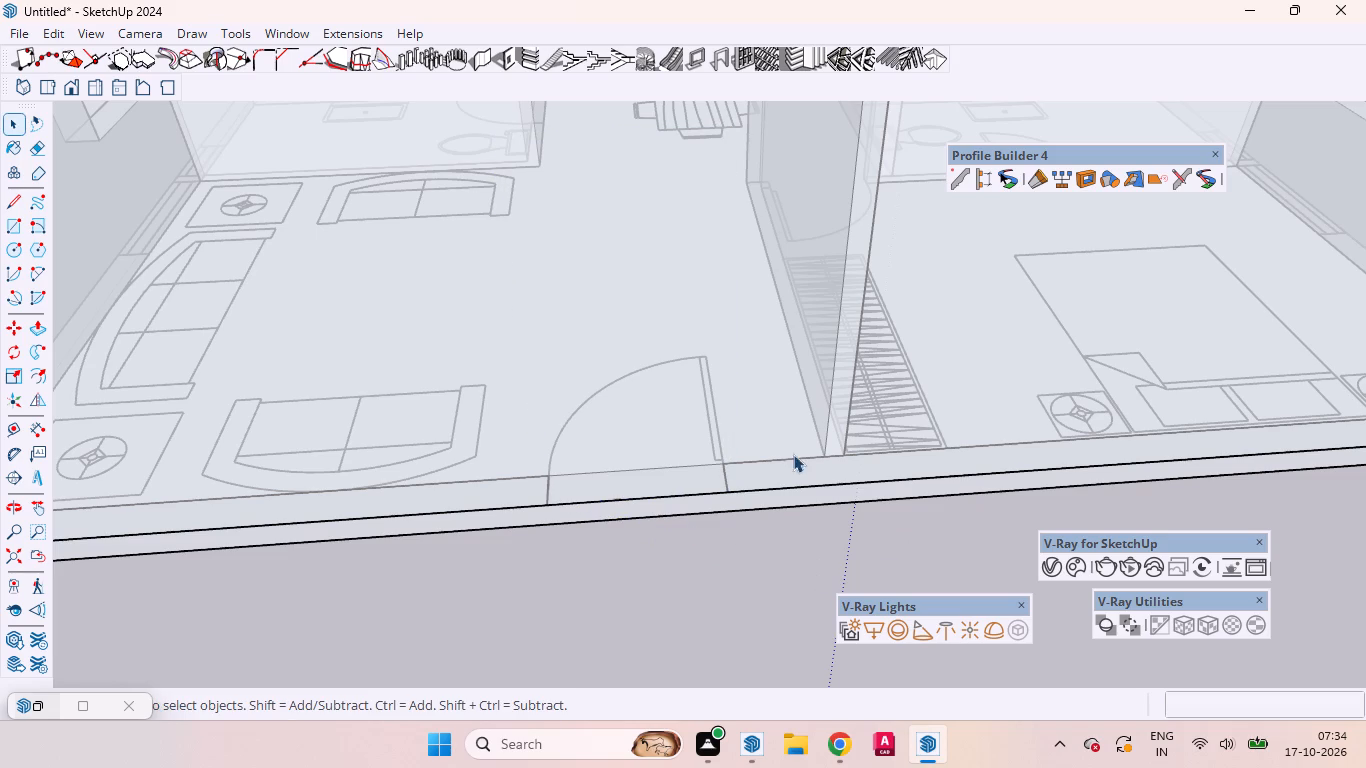
On the living room outer wall's inner face, cut a 3'3" by 7' 1001bit opening at the main entrance door marking.
click(758, 393)
scroll(729, 501, down, 1)
scroll(729, 501, up, 1)
scroll(729, 501, down, 3)
scroll(729, 501, up, 2)
scroll(729, 501, down, 3)
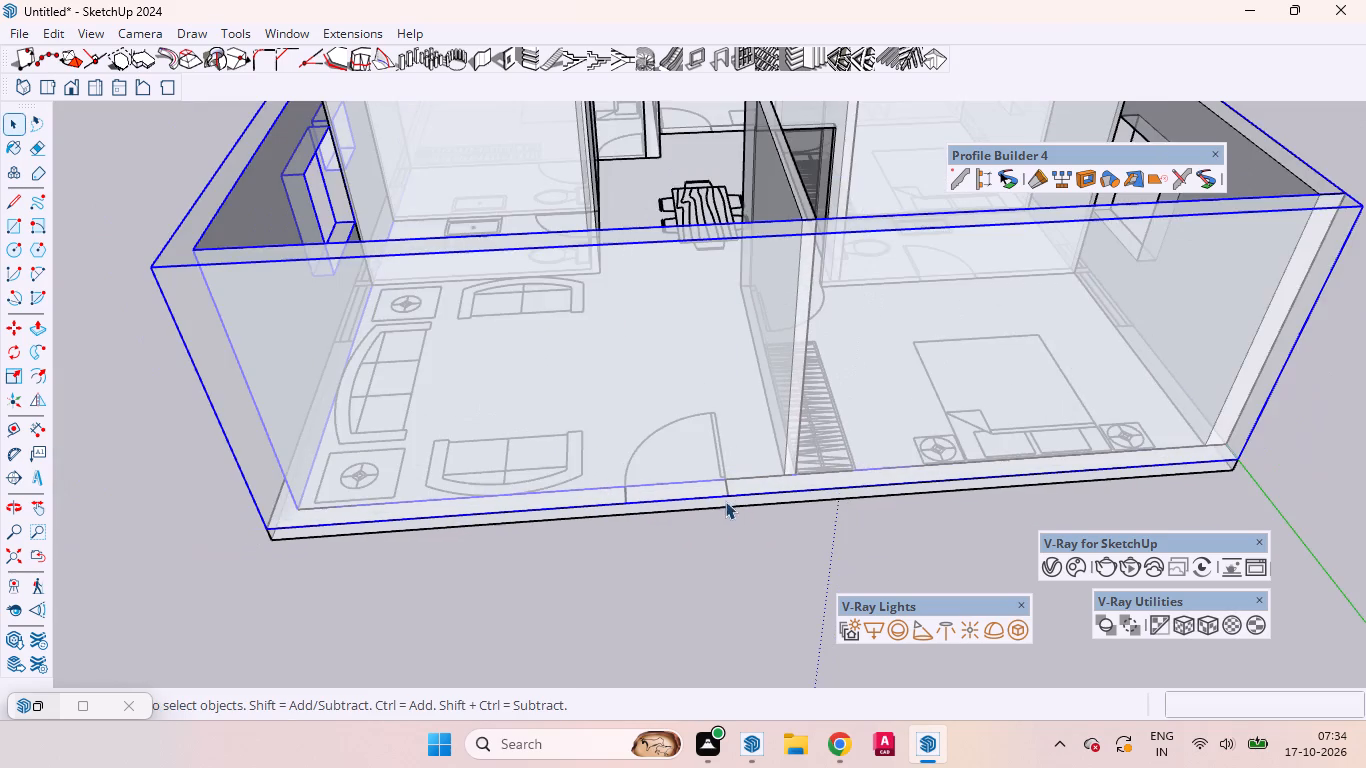
scroll(677, 501, up, 1)
middle_drag(678, 501, 1365, 662)
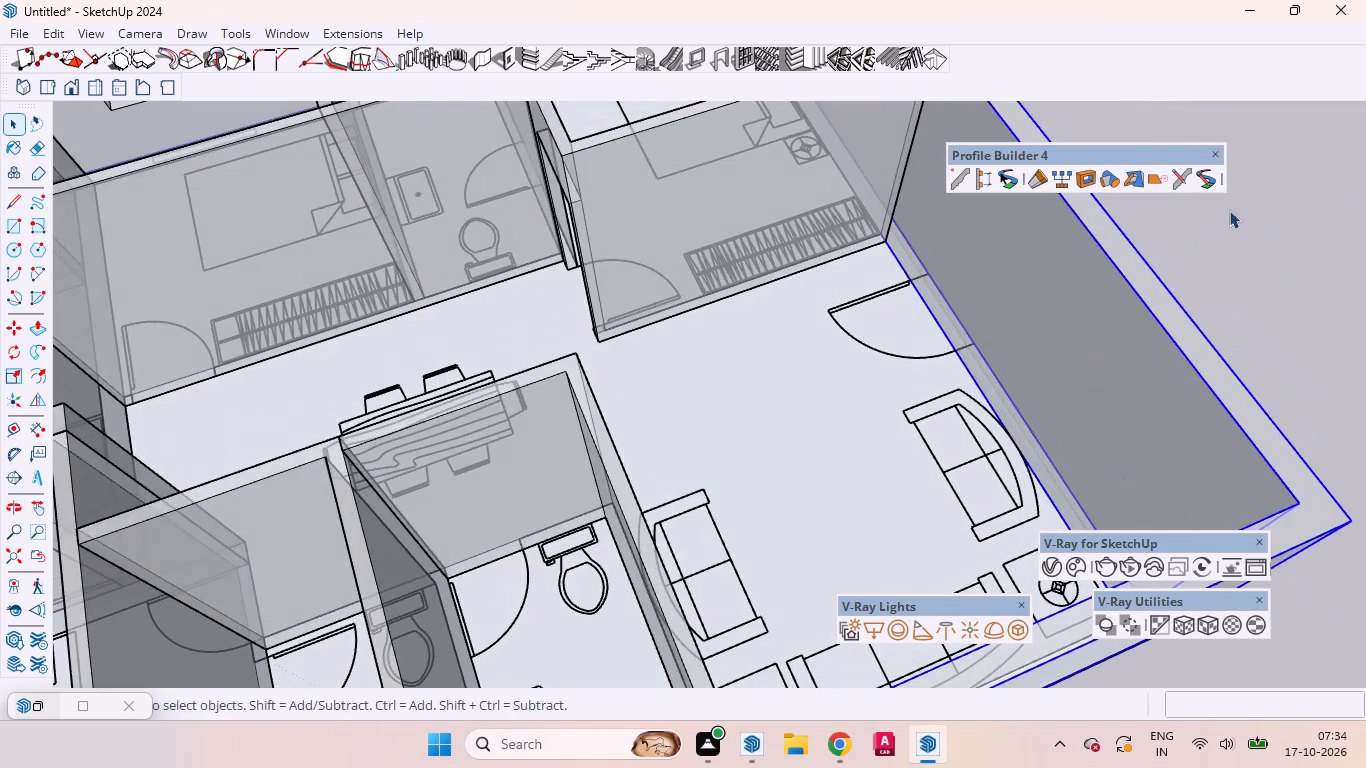
click(1249, 210)
middle_drag(844, 392, 1289, 305)
scroll(1247, 327, up, 3)
scroll(1215, 334, down, 2)
scroll(1187, 340, up, 1)
scroll(564, 456, down, 5)
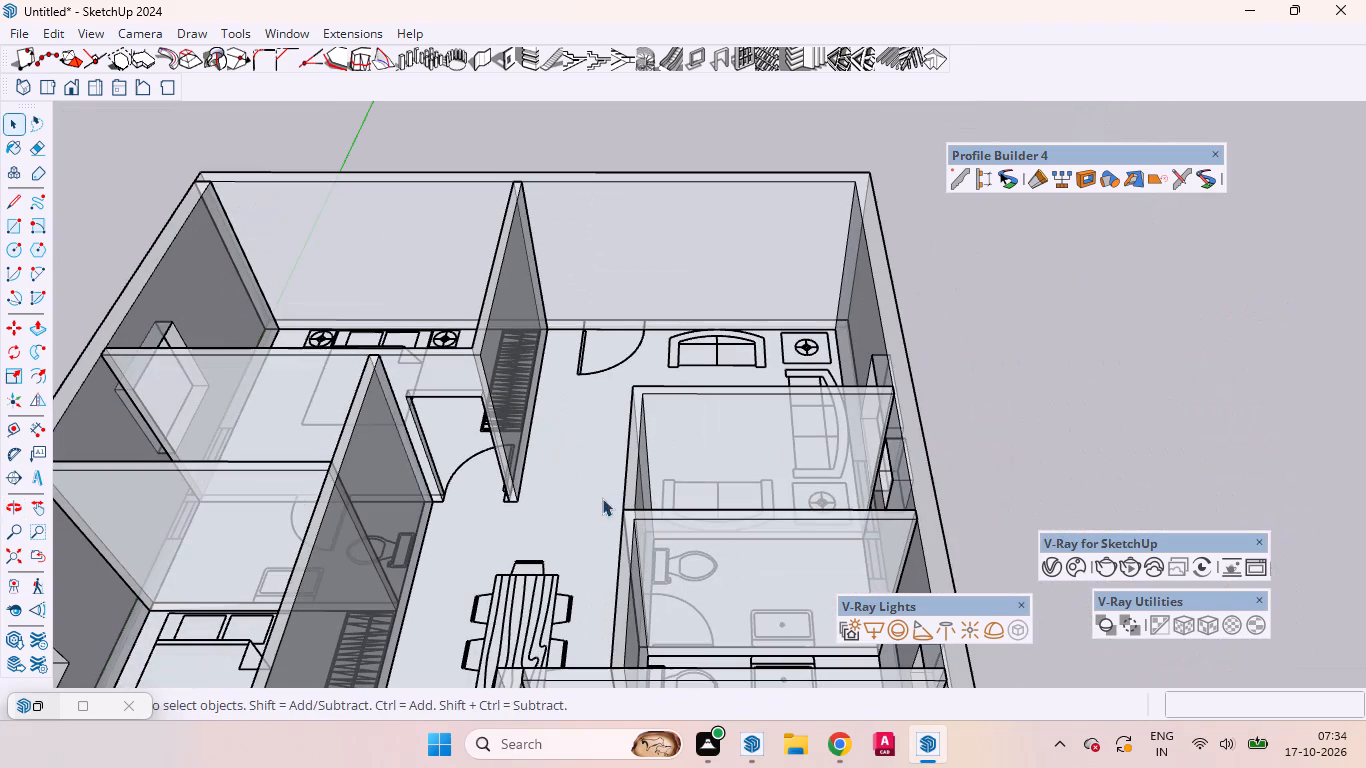
click(498, 62)
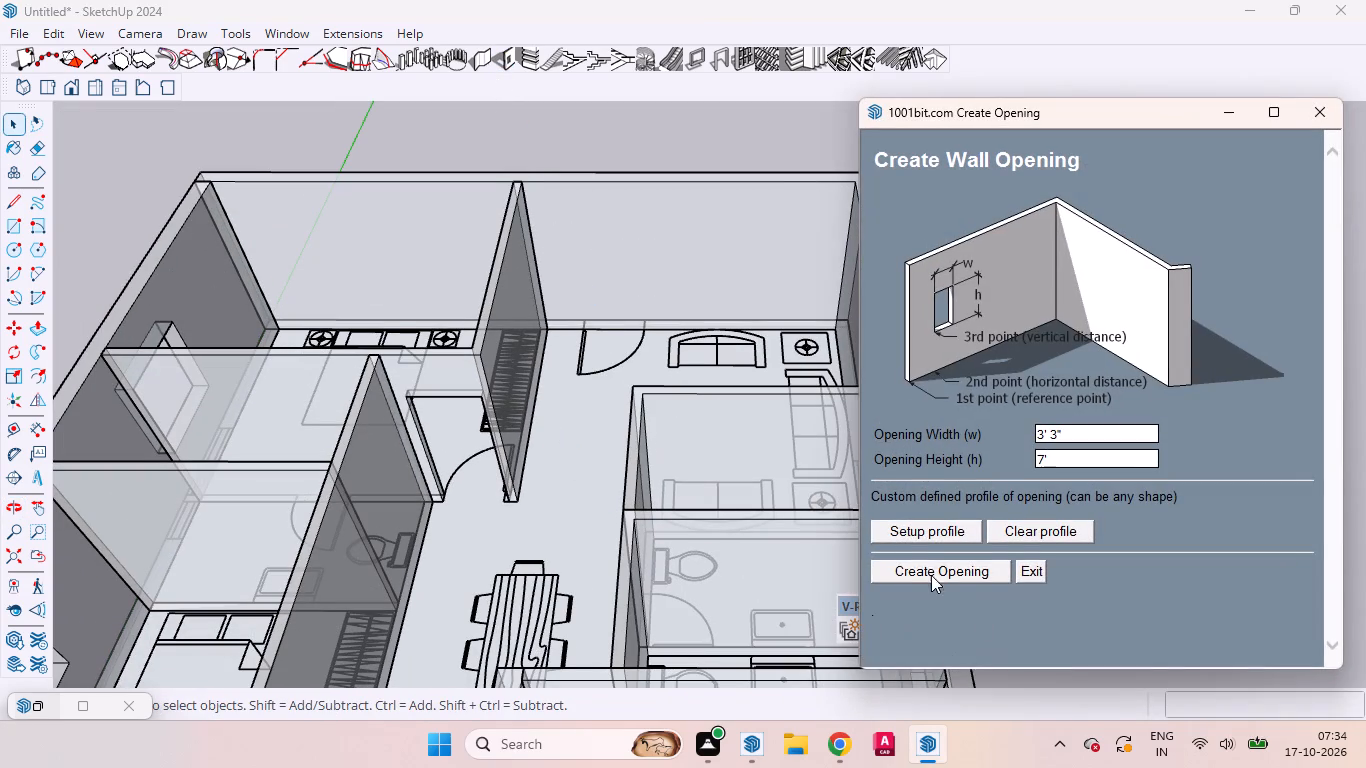
click(919, 569)
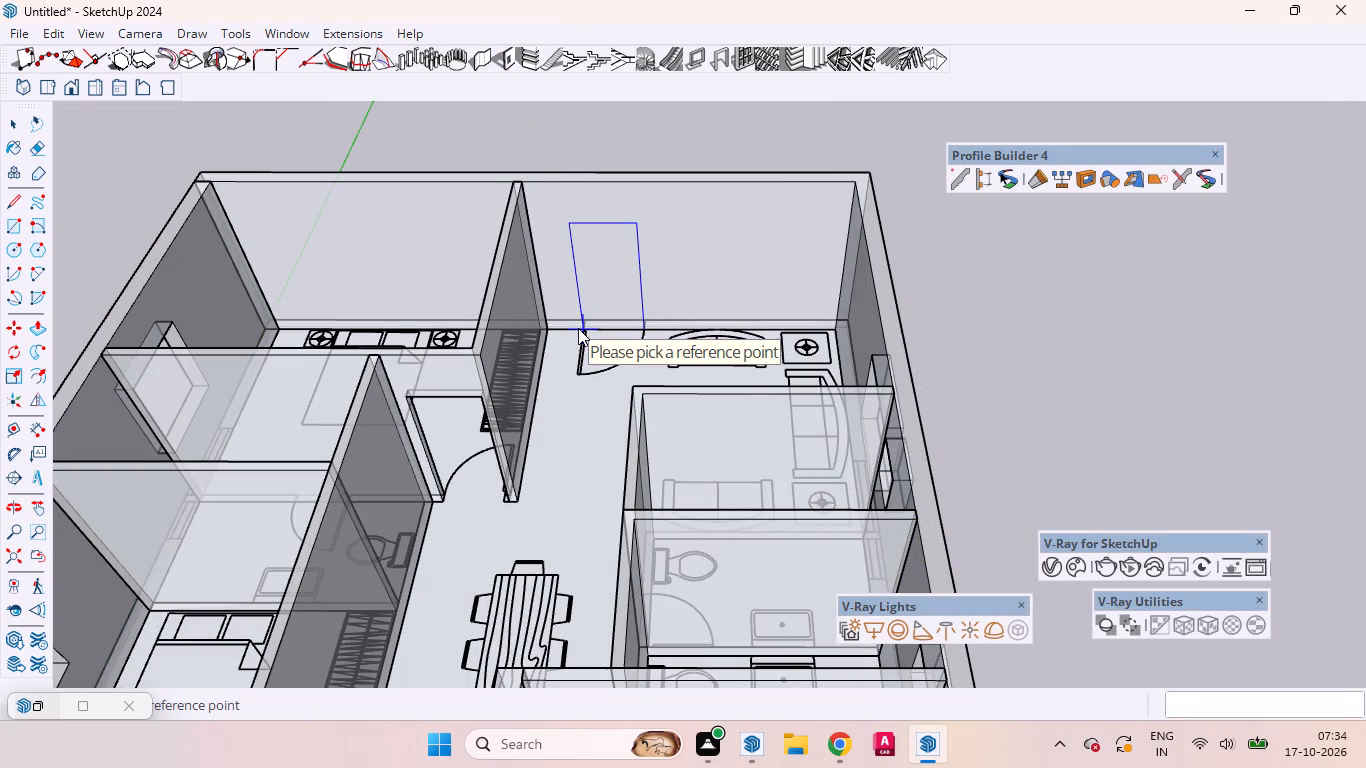
double_click(578, 328)
scroll(1014, 358, down, 5)
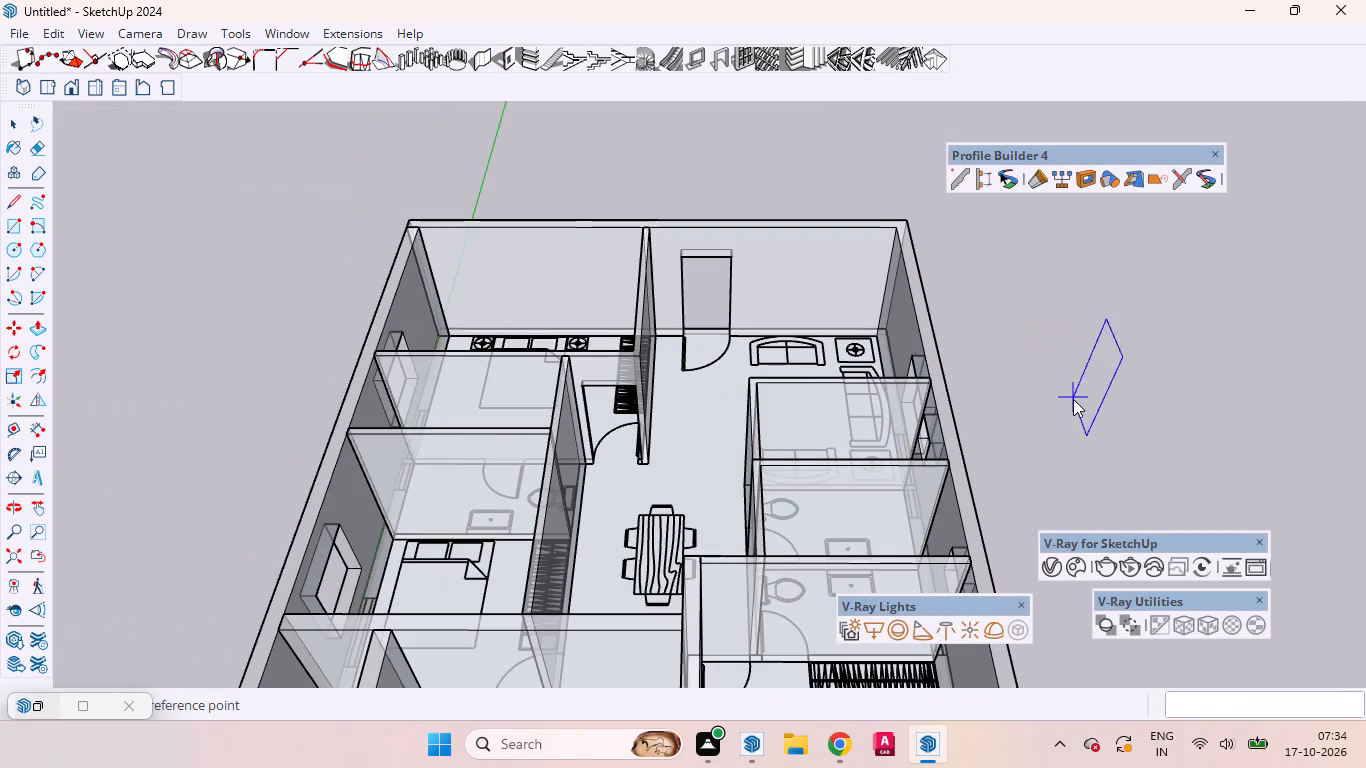
click(1072, 402)
key(space)
Measure the width of the door marking beside the wardrobe in the bedroom wall facing the dining table, next to the kitchen.
middle_drag(590, 506, 528, 502)
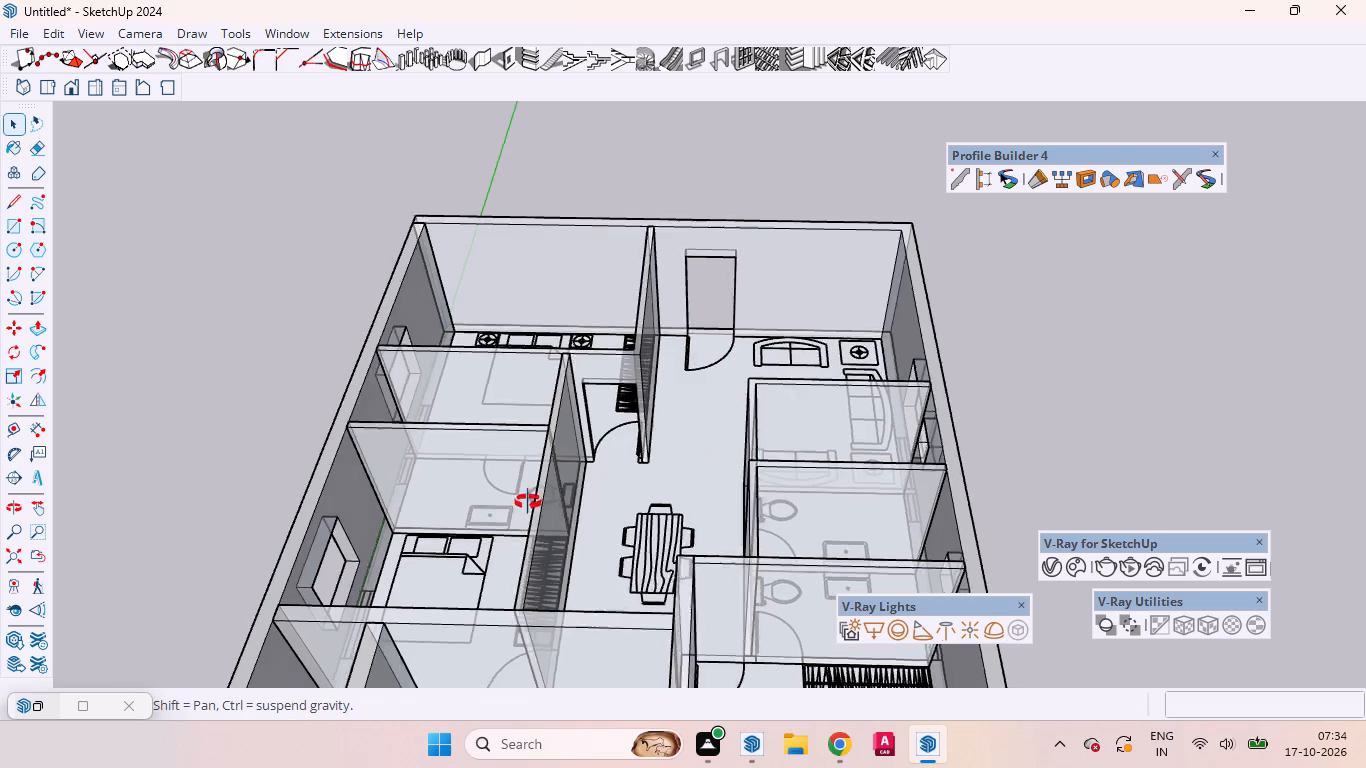
middle_drag(528, 502, 215, 561)
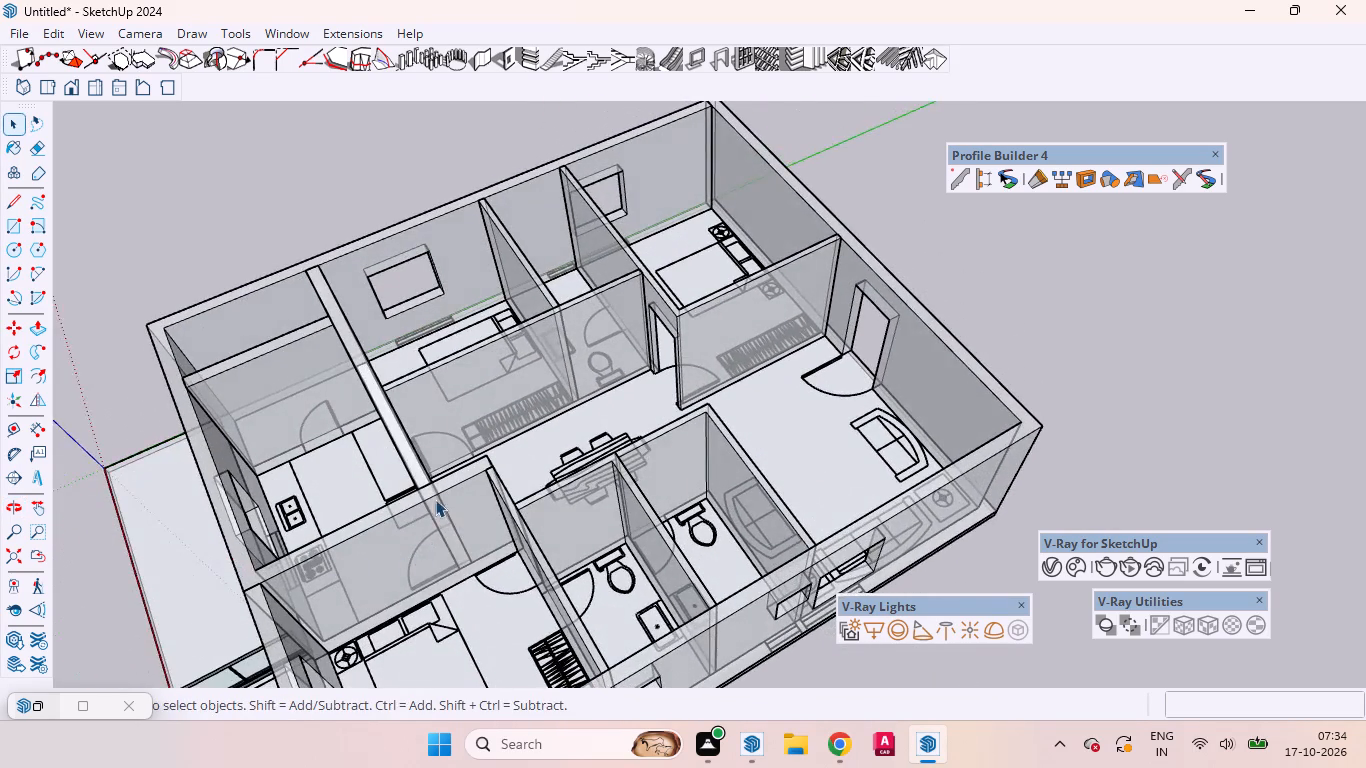
scroll(435, 496, up, 7)
scroll(437, 434, down, 1)
scroll(437, 434, up, 6)
scroll(436, 453, down, 1)
scroll(436, 453, up, 4)
middle_drag(475, 449, 371, 502)
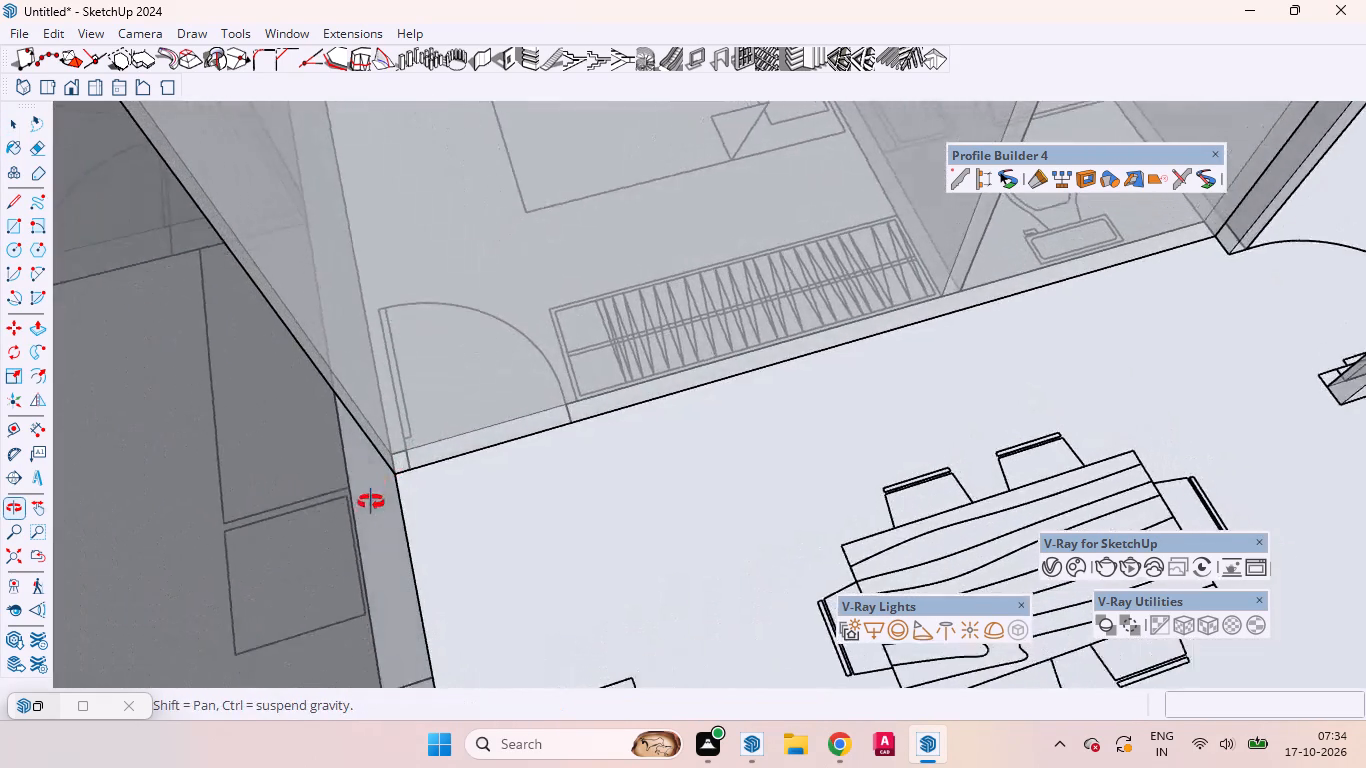
middle_drag(371, 502, 369, 505)
key(d)
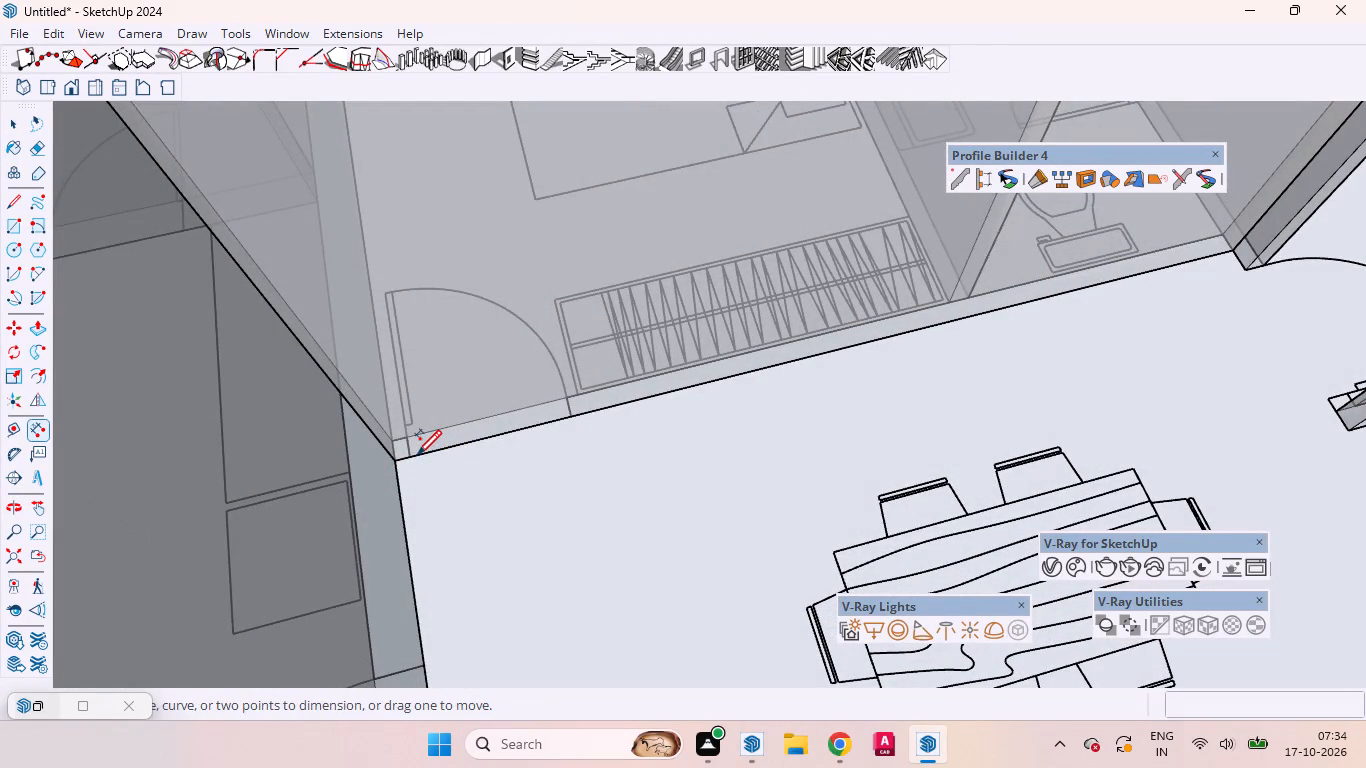
click(414, 453)
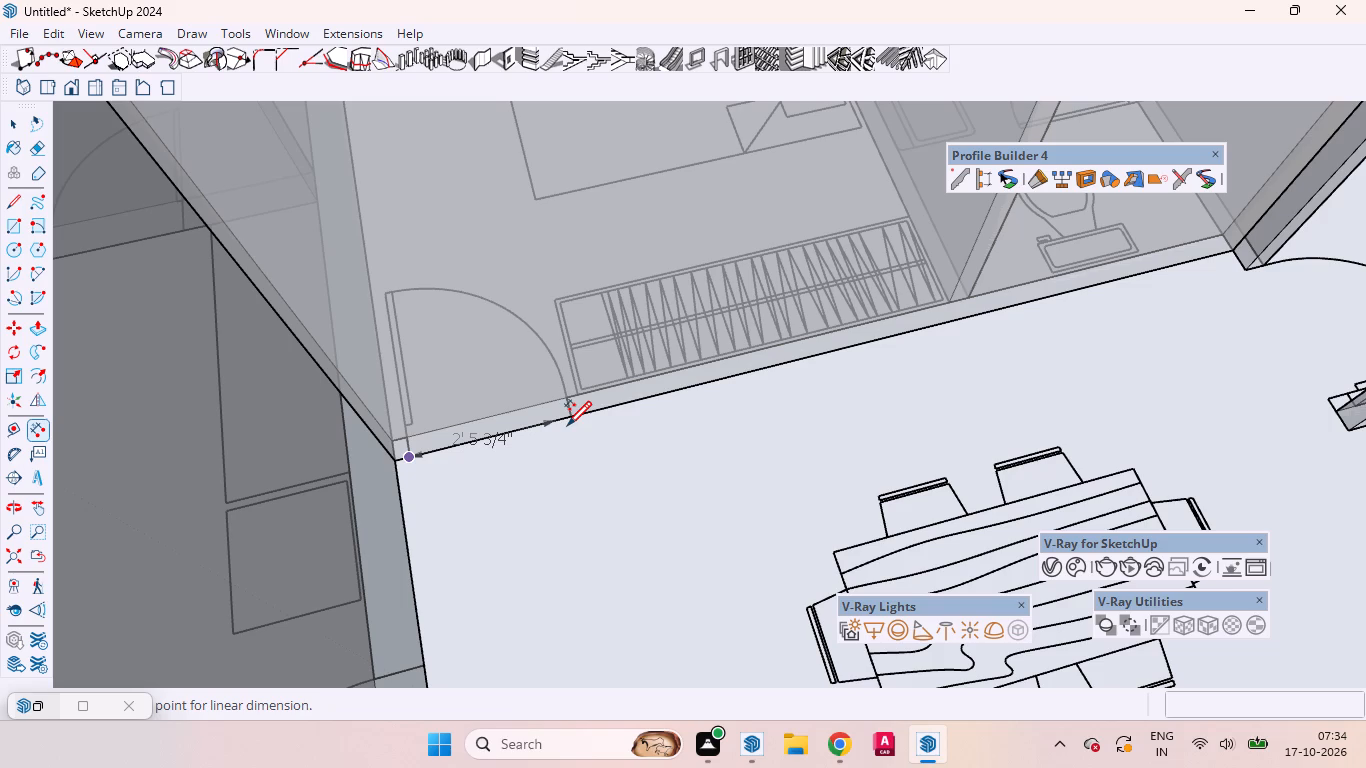
key(space)
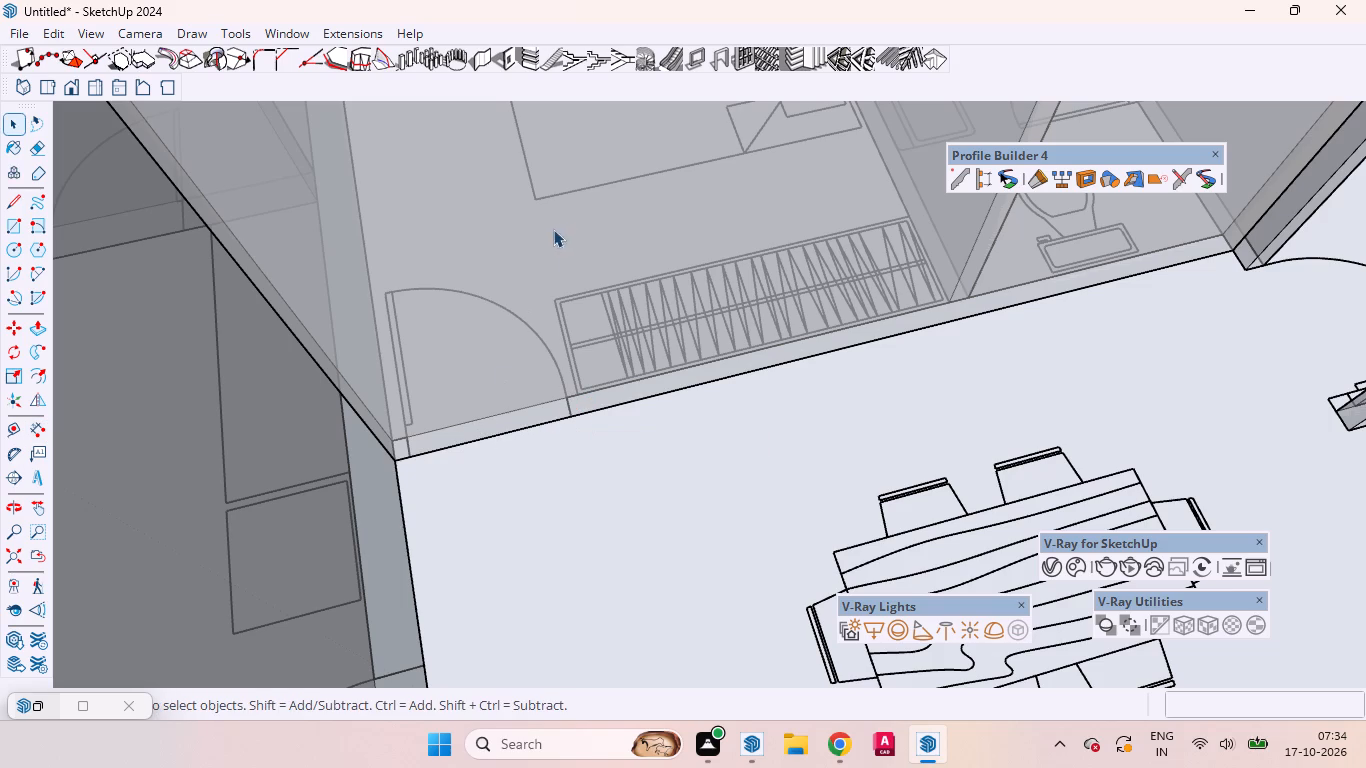
Cut a 2'9" by 7' 1001bit opening at that bedroom's door marking, beside the wardrobe in the wall facing the dining area.
click(512, 59)
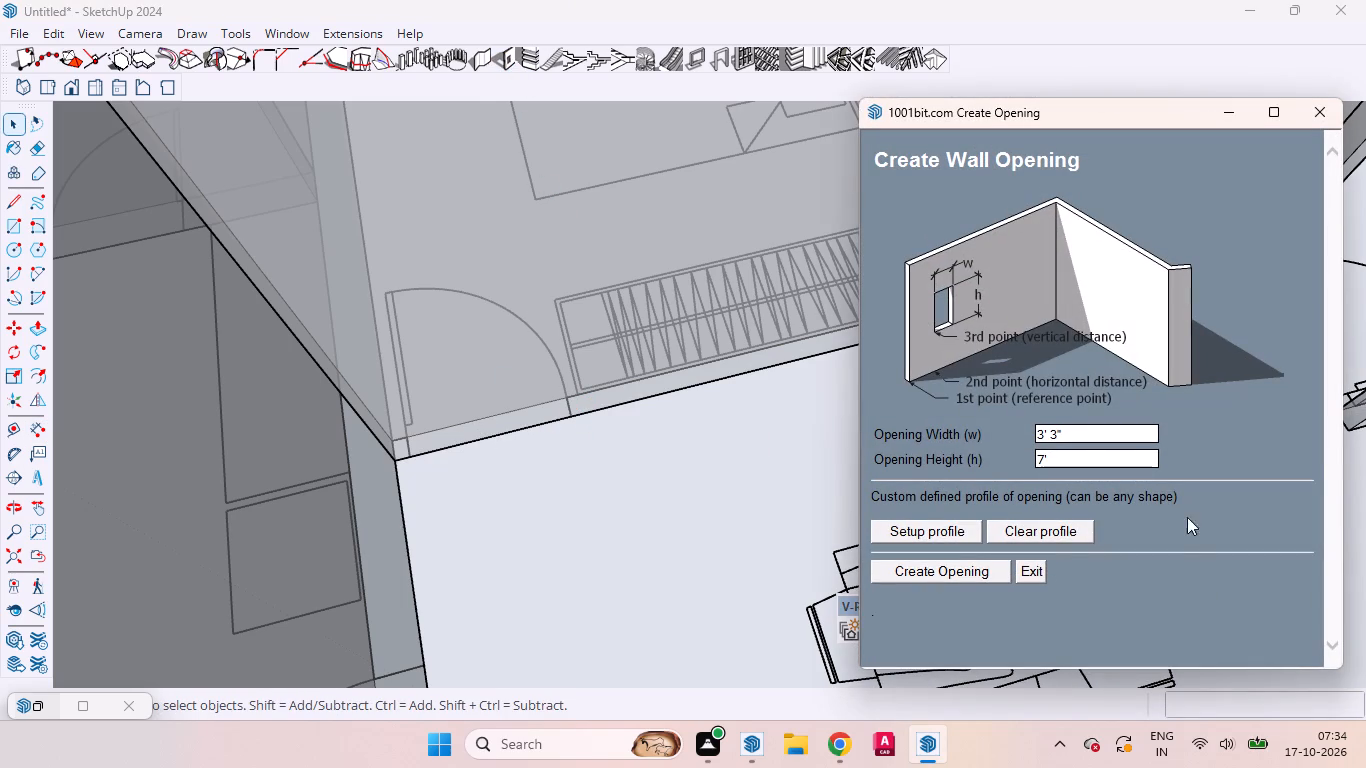
click(1072, 438)
click(1072, 438)
click(1080, 432)
key(BackSpace)
key(BackSpace)
key(BackSpace)
key(BackSpace)
key(BackSpace)
key(BackSpace)
key(BackSpace)
key(BackSpace)
key(BackSpace)
key(BackSpace)
key(BackSpace)
text(2'9)
click(945, 563)
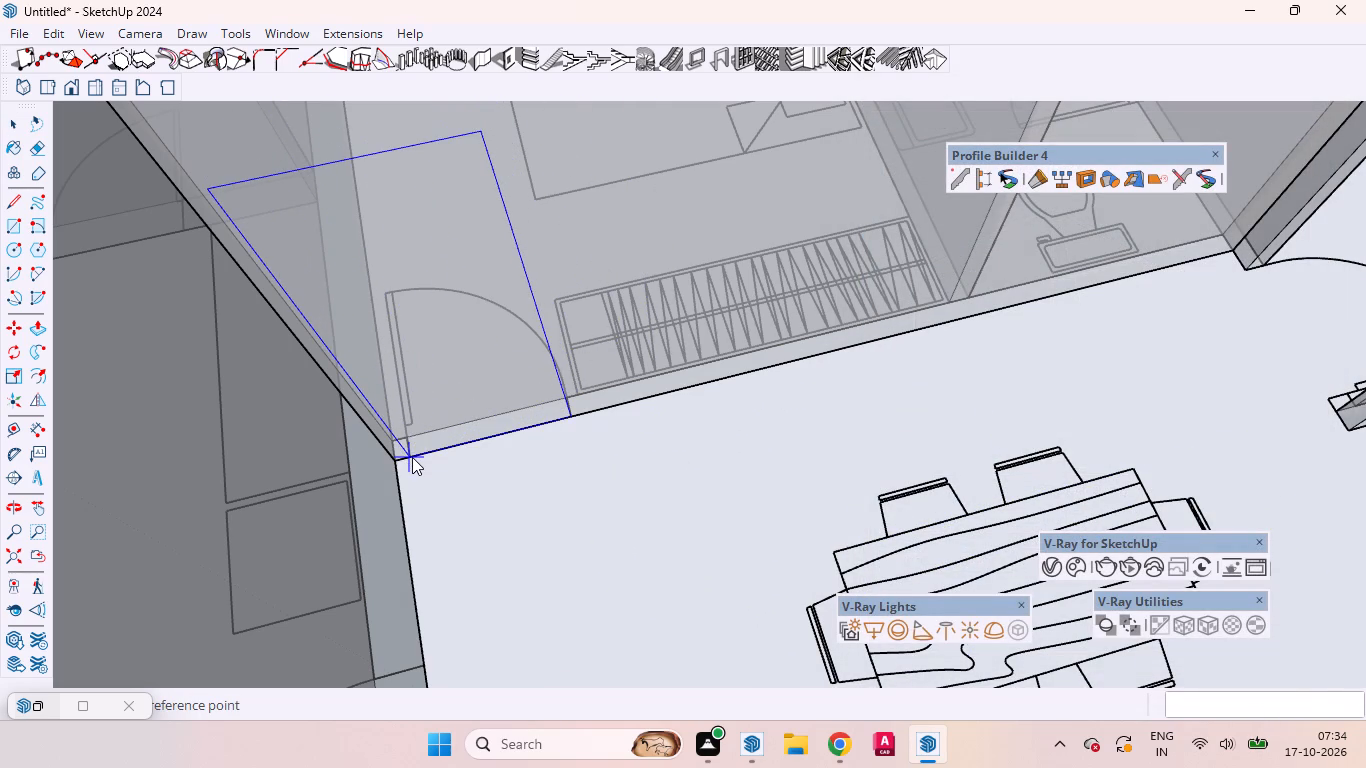
double_click(412, 457)
Cut another 2'9" by 7' opening at the kitchen door marking, in the kitchen wall at the end of the dining area.
scroll(765, 466, down, 15)
scroll(782, 459, up, 4)
scroll(782, 459, down, 3)
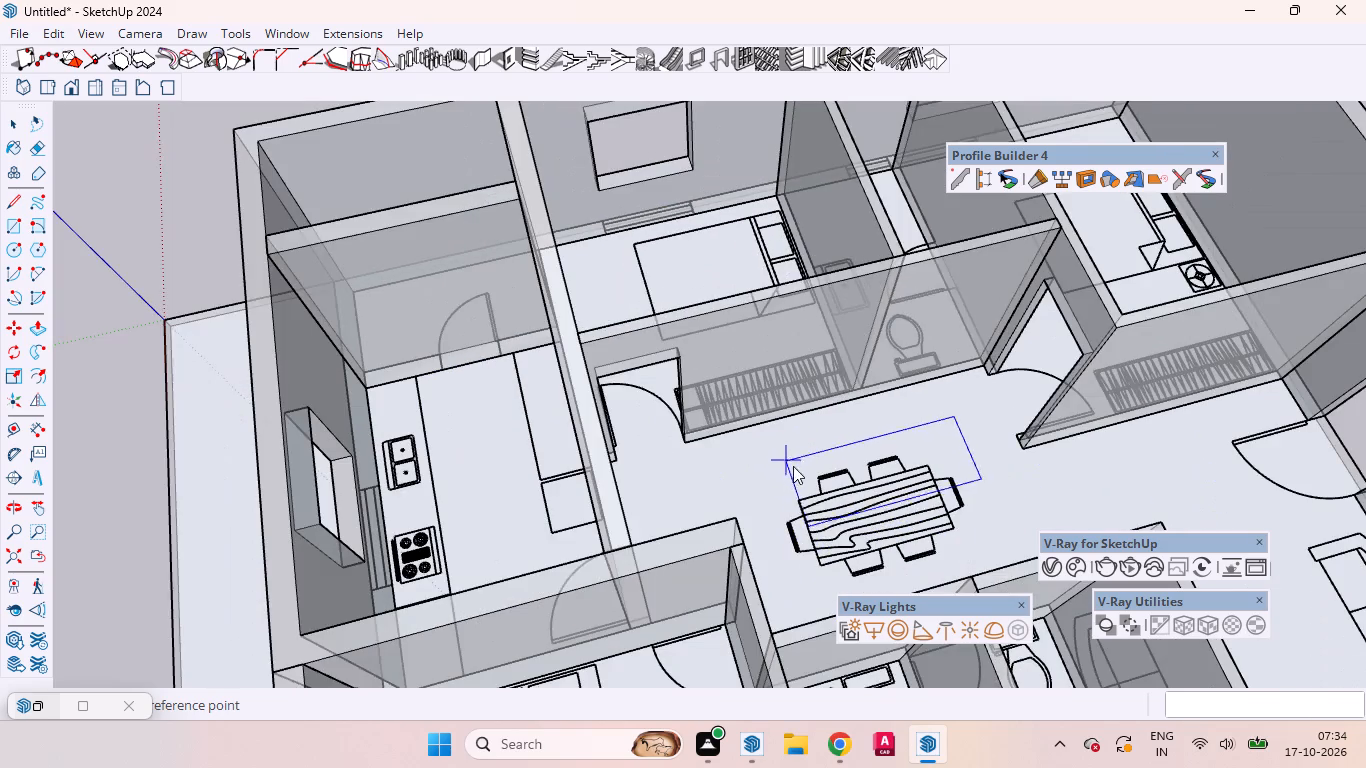
middle_drag(793, 466, 165, 574)
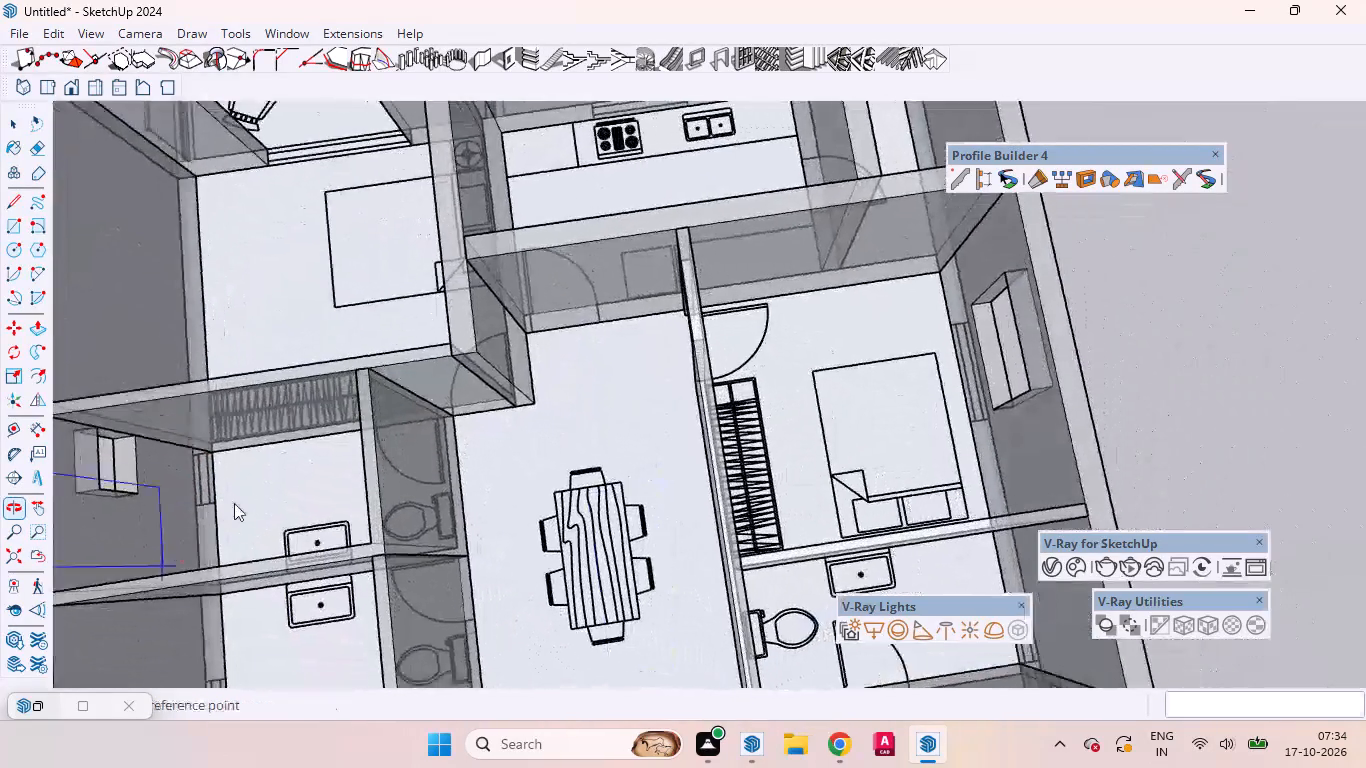
scroll(552, 352, up, 4)
scroll(556, 346, down, 1)
scroll(556, 346, up, 6)
scroll(544, 336, down, 1)
scroll(544, 336, up, 3)
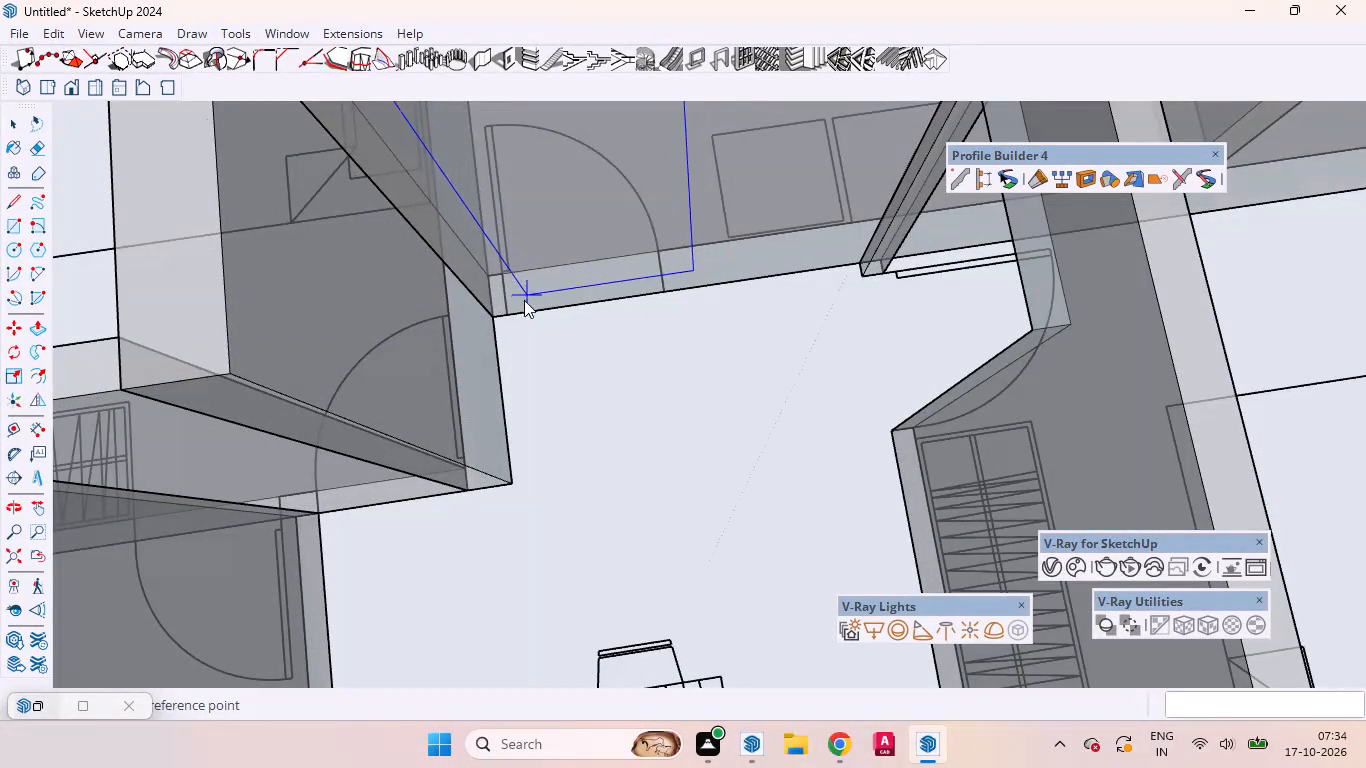
double_click(509, 312)
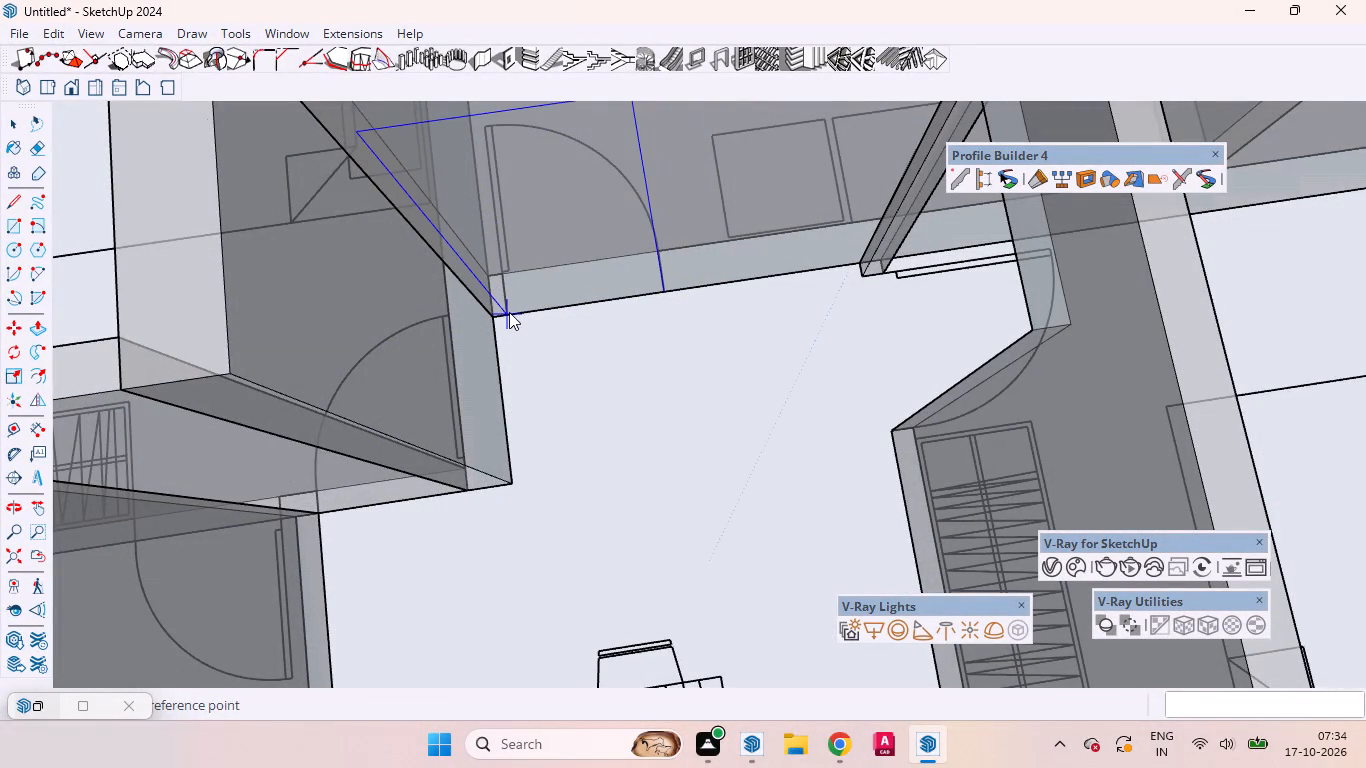
Measure the width of the balcony bedroom's door marking in the short wall between the dining area and the bathroom corner.
scroll(742, 368, down, 10)
scroll(766, 342, up, 3)
scroll(766, 342, down, 5)
scroll(757, 257, down, 6)
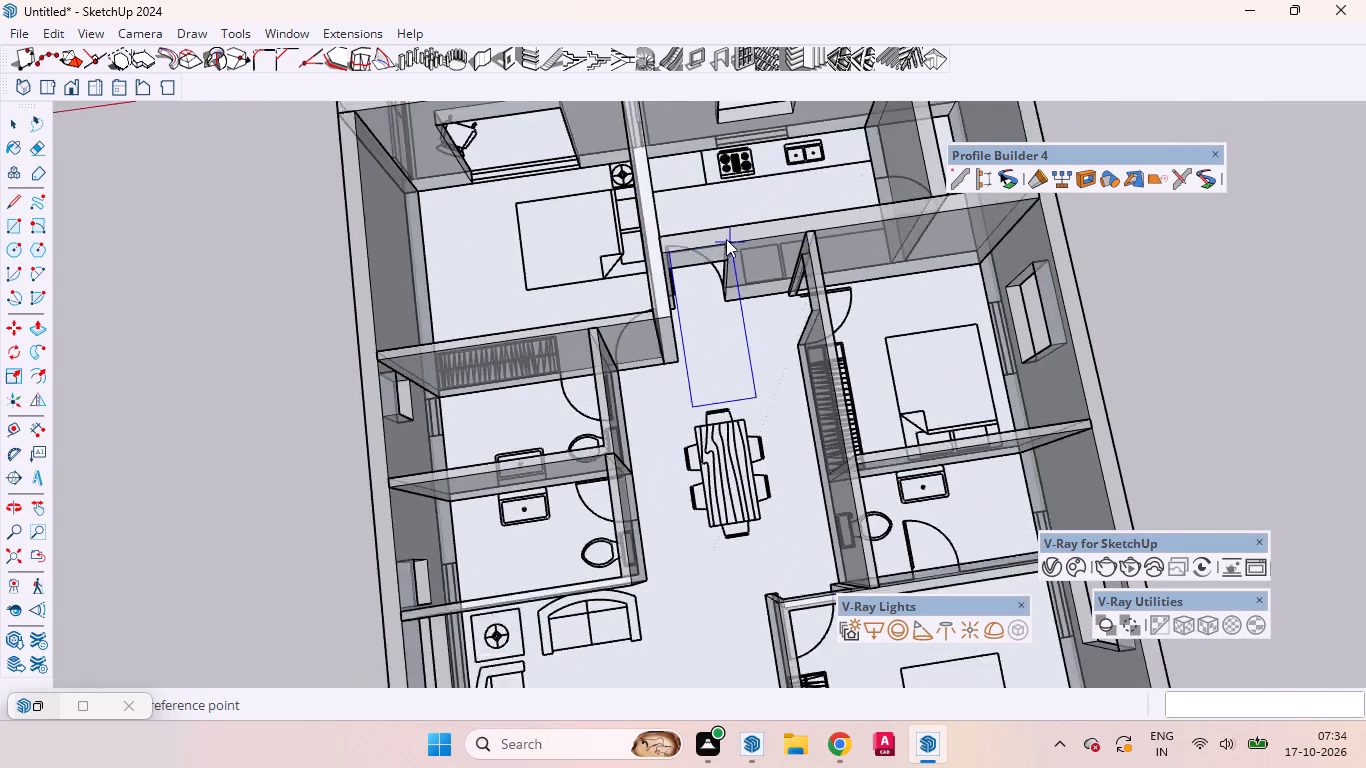
scroll(726, 239, down, 1)
middle_drag(698, 375, 899, 272)
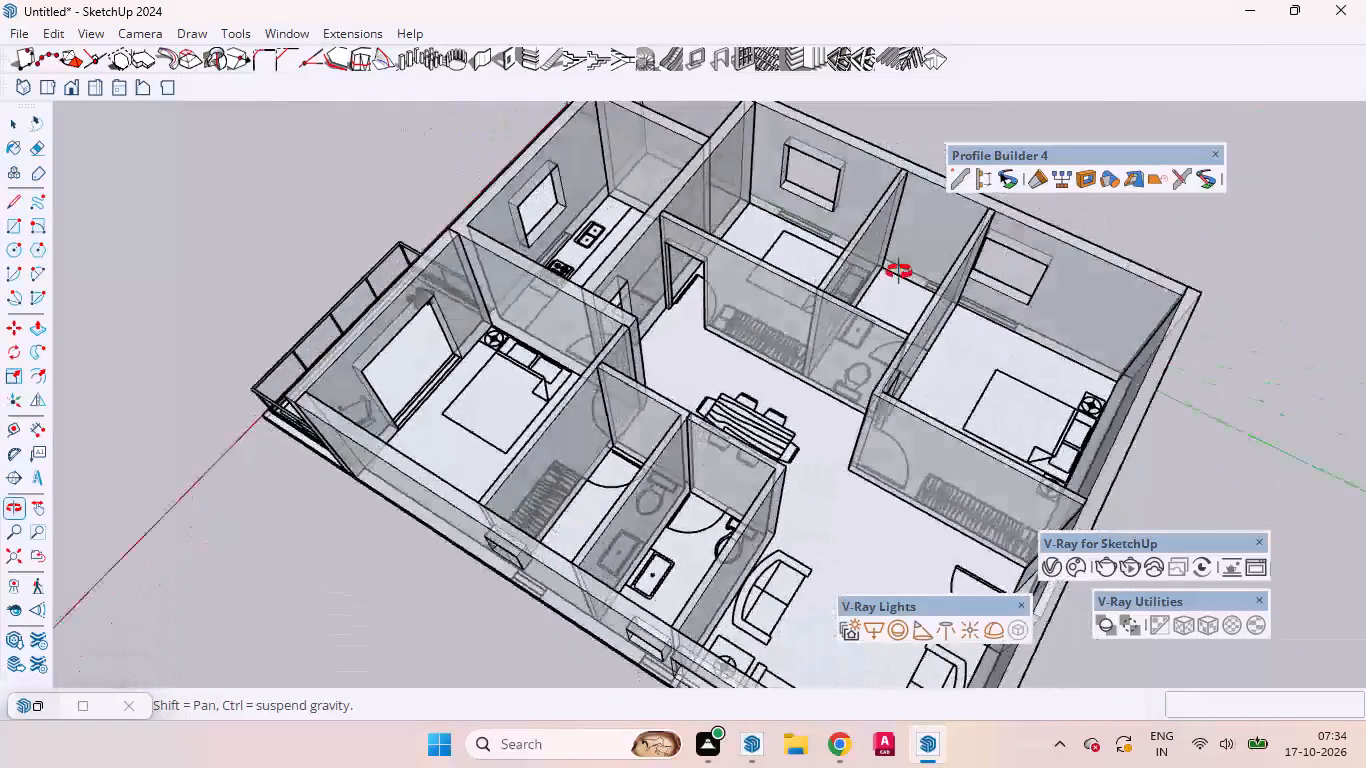
middle_drag(899, 272, 661, 349)
scroll(661, 349, up, 10)
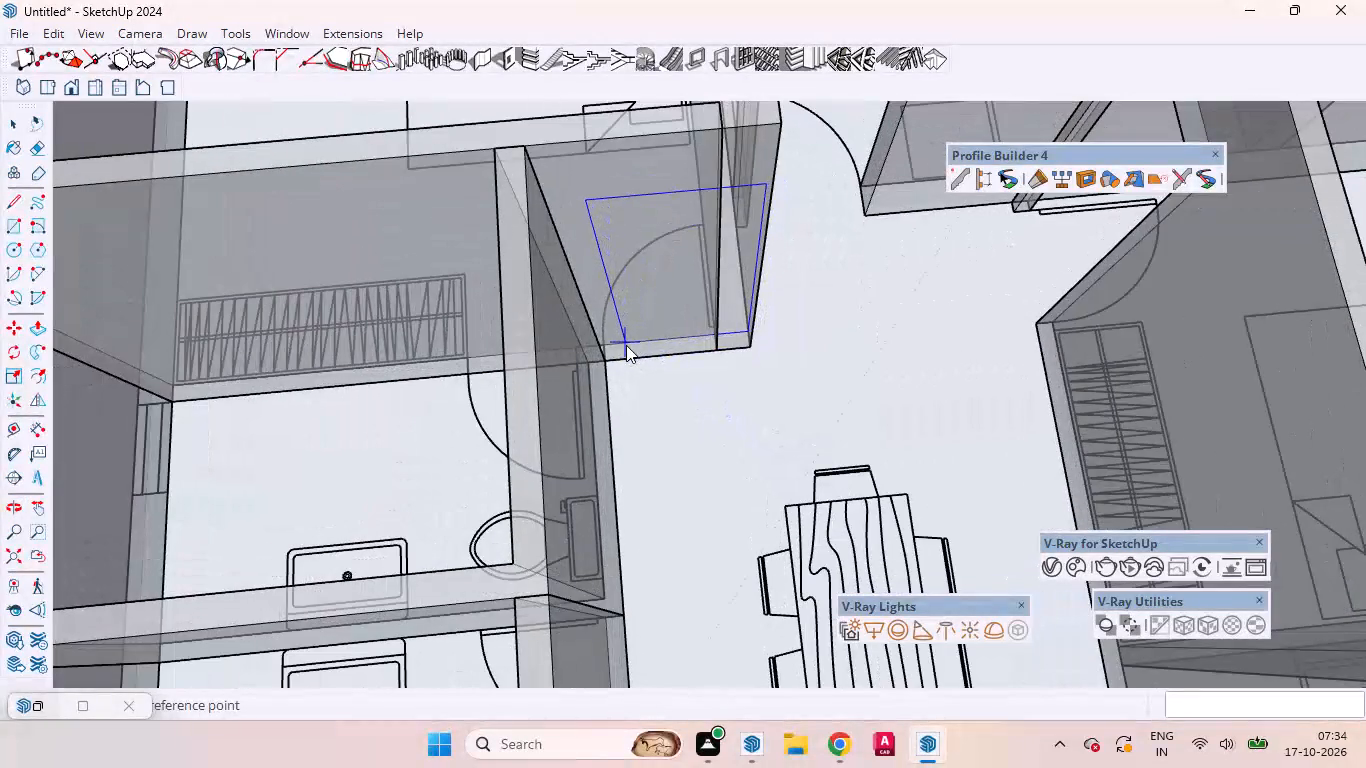
key(space)
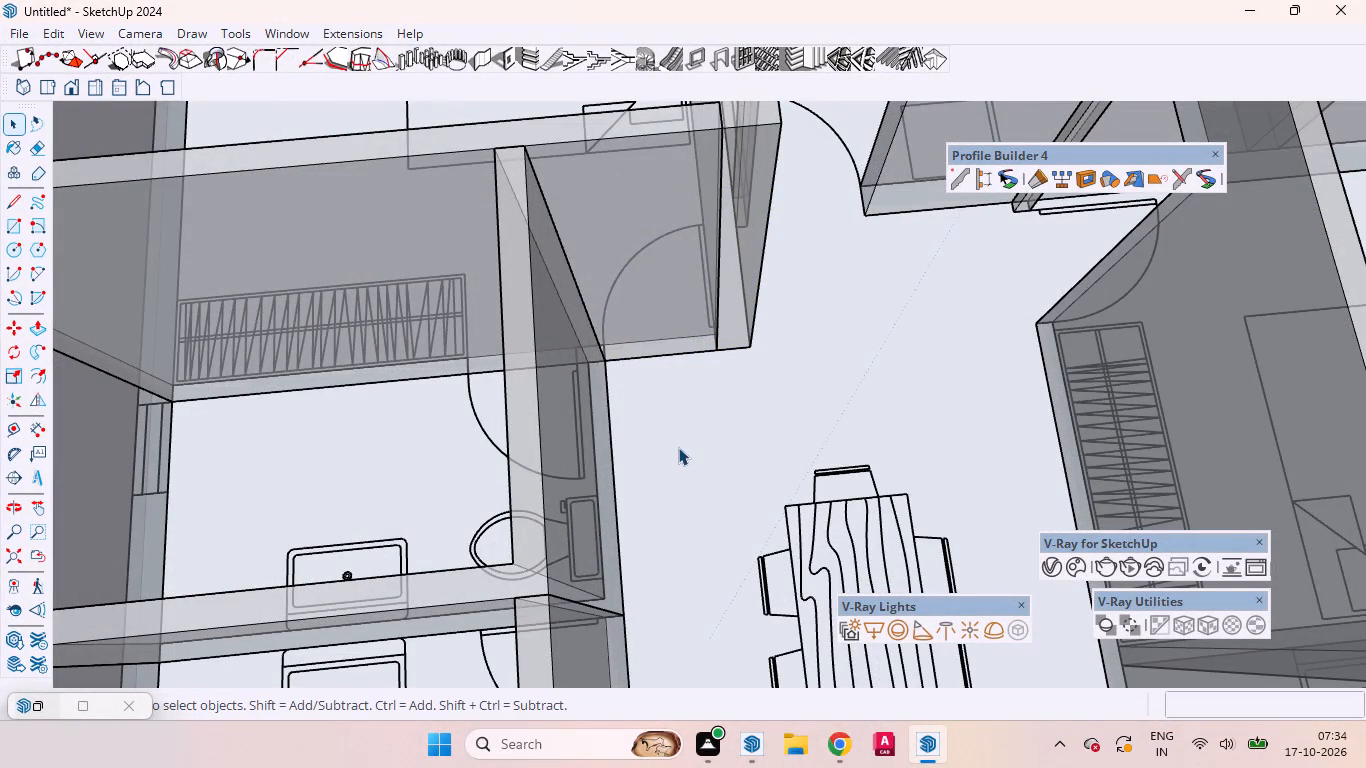
key(d)
scroll(641, 378, down, 1)
scroll(636, 376, up, 1)
scroll(635, 374, down, 1)
scroll(635, 373, up, 17)
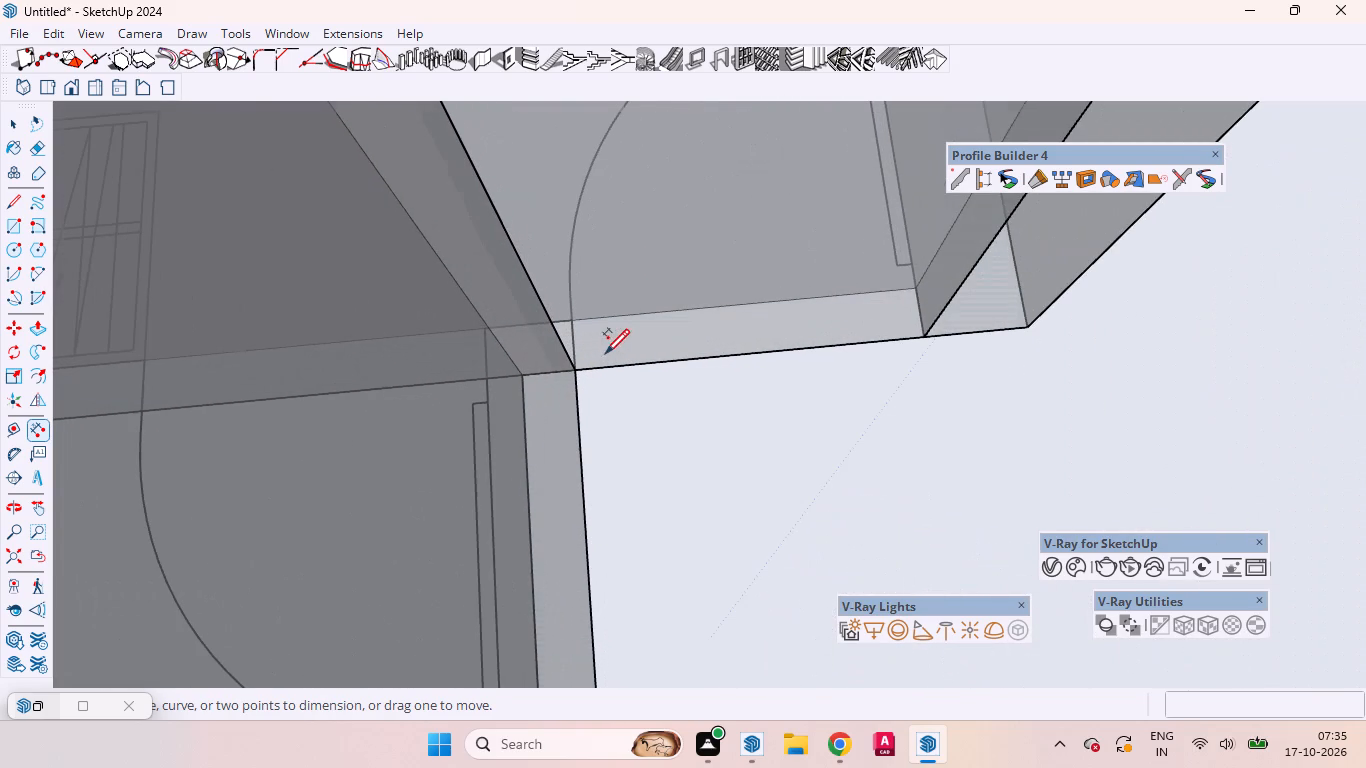
click(577, 366)
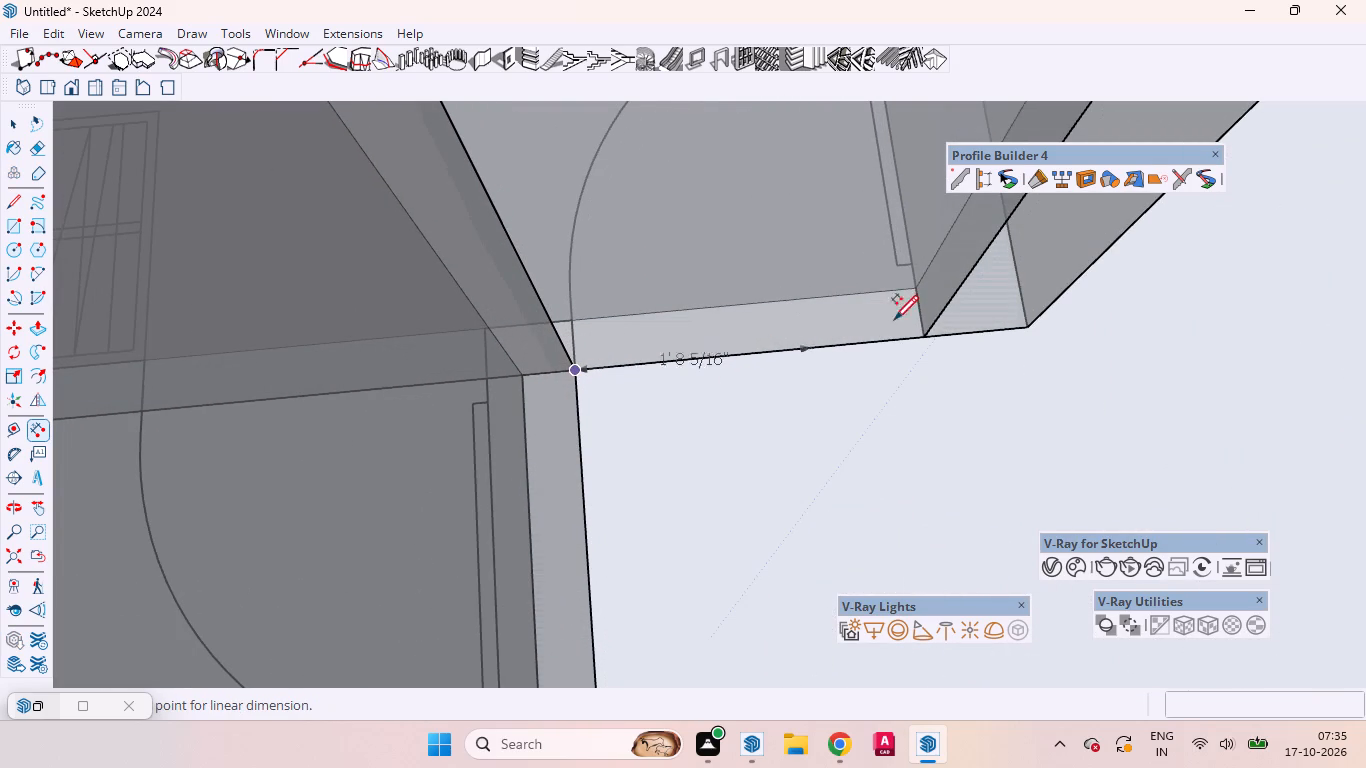
key(space)
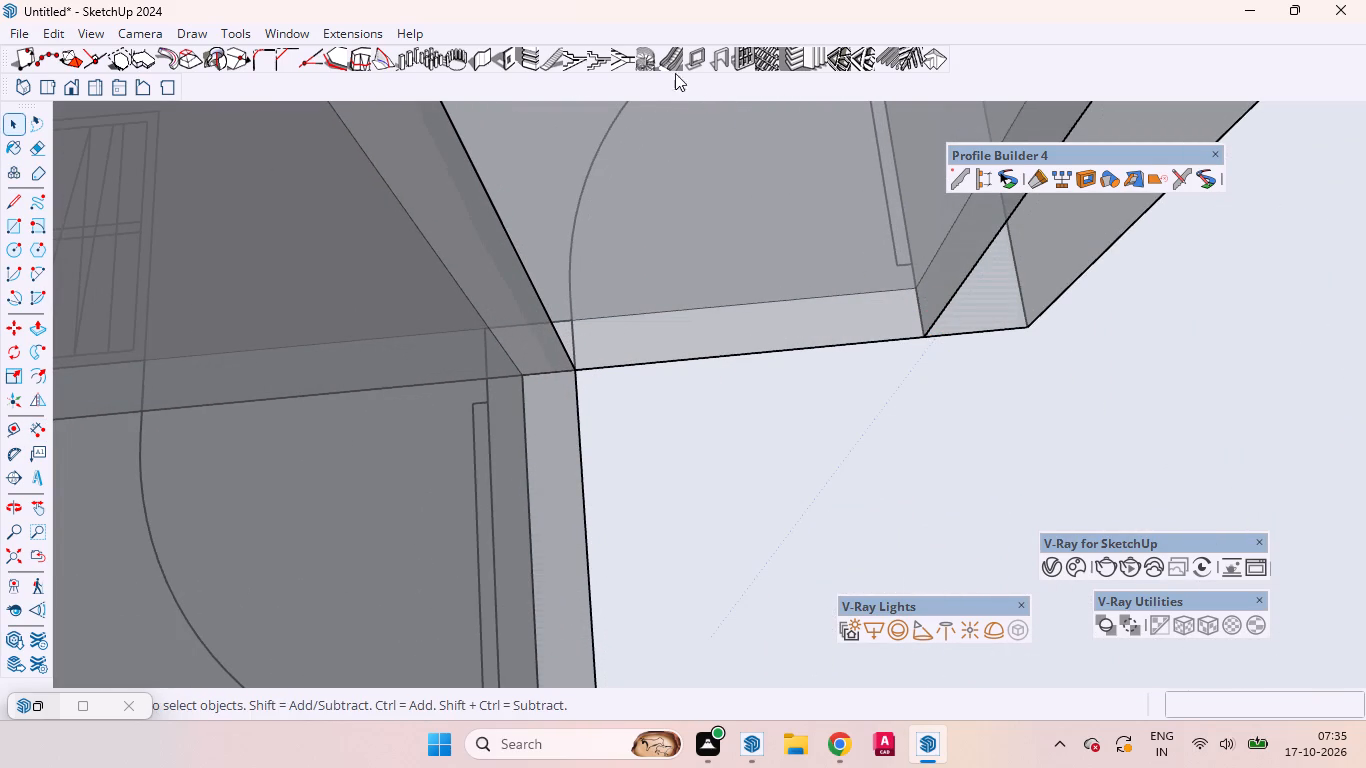
Cut a 2'5" by 7' 1001bit opening at the balcony bedroom's door marking in the short wall off the dining area.
click(501, 60)
click(1088, 437)
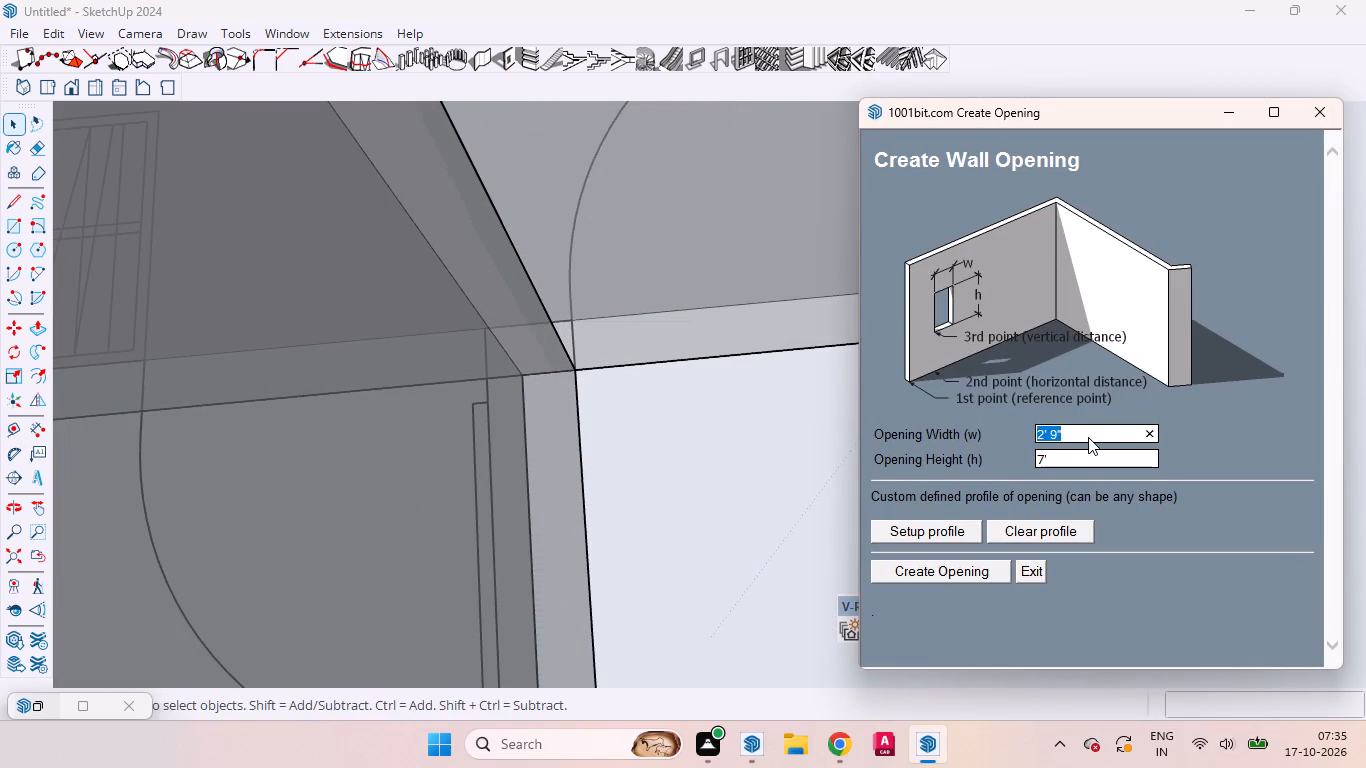
click(1094, 439)
key(BackSpace)
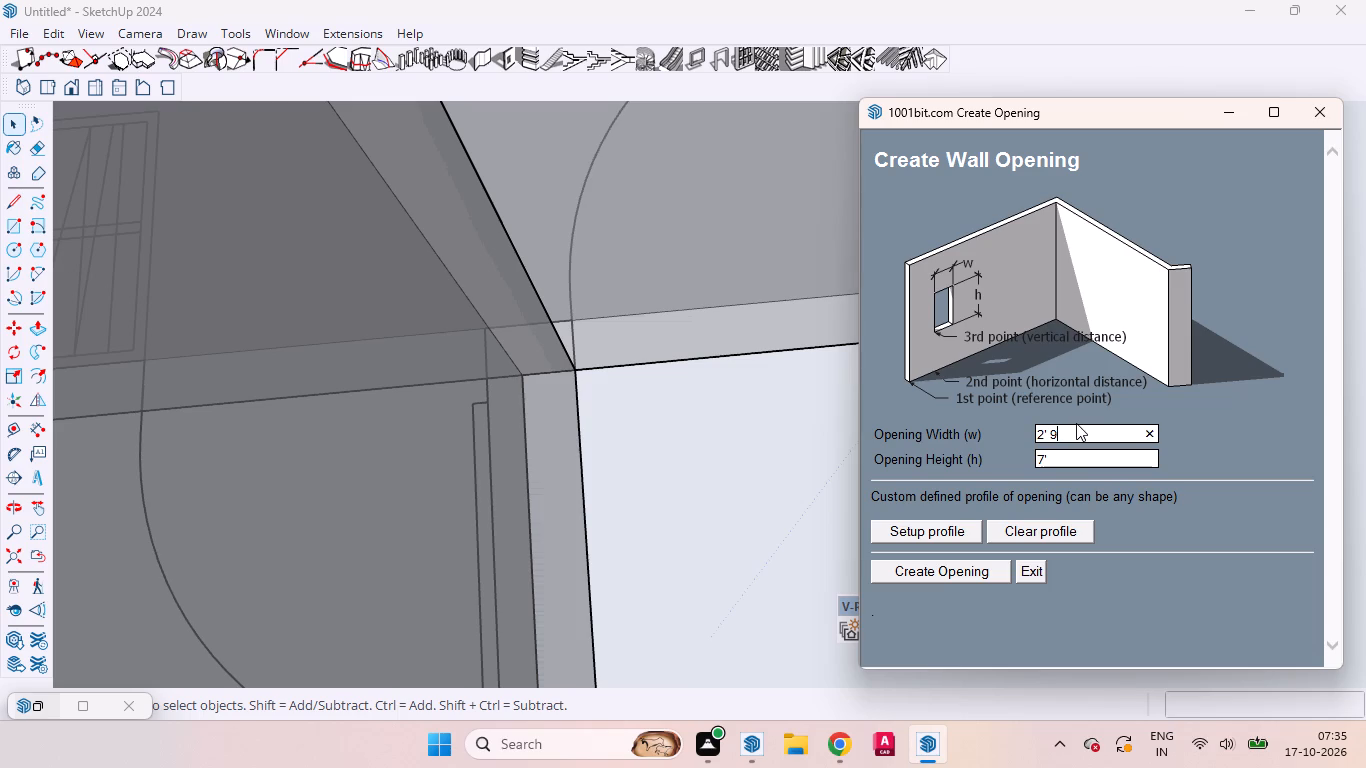
key(BackSpace)
key(5)
click(974, 568)
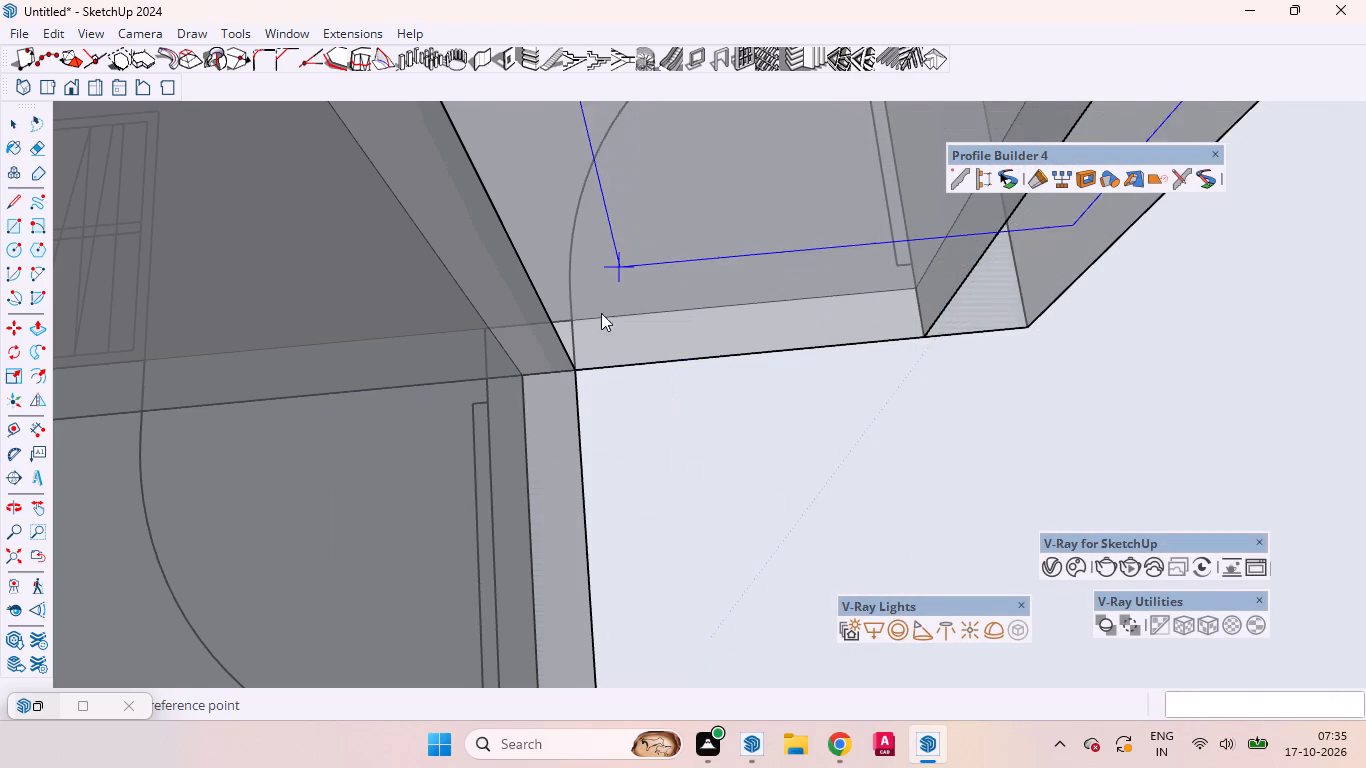
double_click(585, 369)
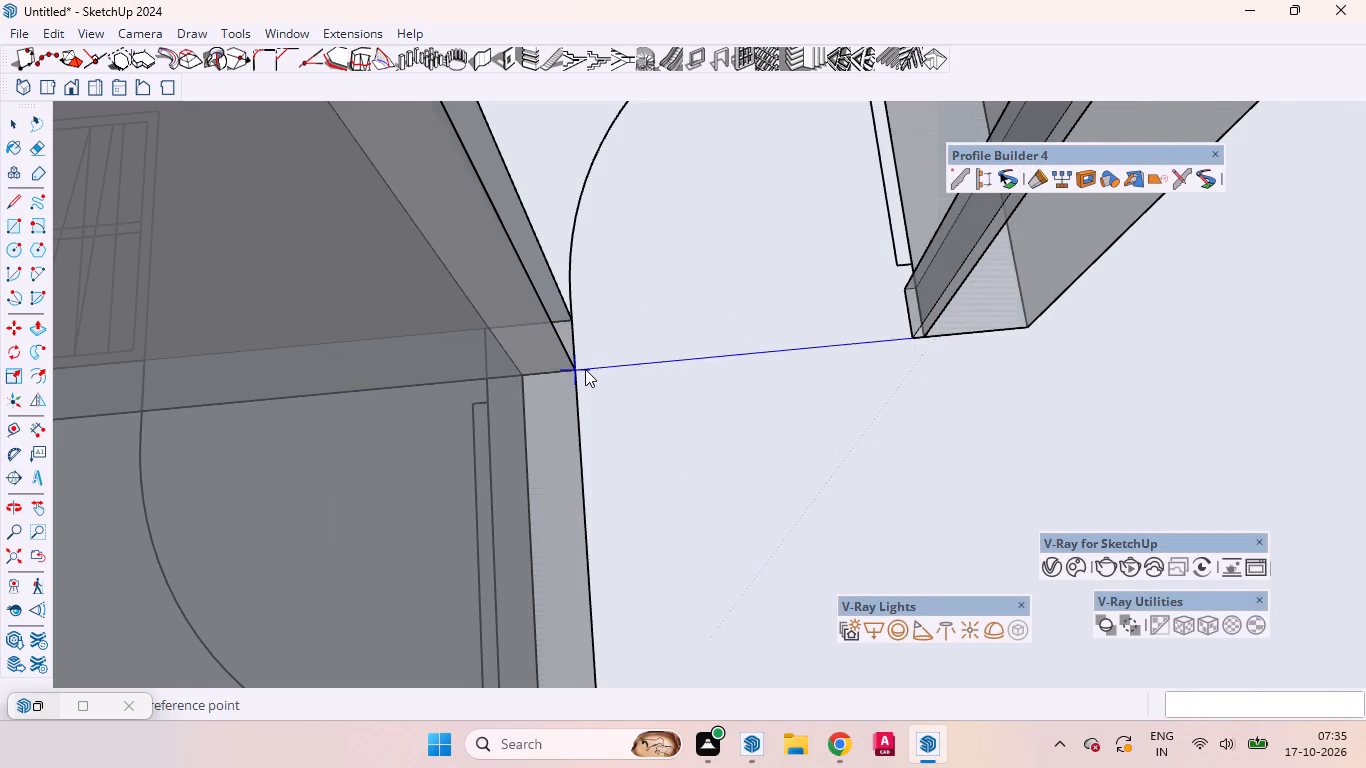
Measure the width of the attached bathroom's door marking in the wall behind the balcony bedroom's wardrobe.
scroll(923, 389, down, 2)
scroll(933, 391, up, 2)
scroll(934, 391, down, 3)
scroll(944, 397, up, 2)
scroll(944, 397, down, 10)
scroll(964, 413, up, 2)
scroll(964, 413, down, 1)
scroll(782, 452, down, 3)
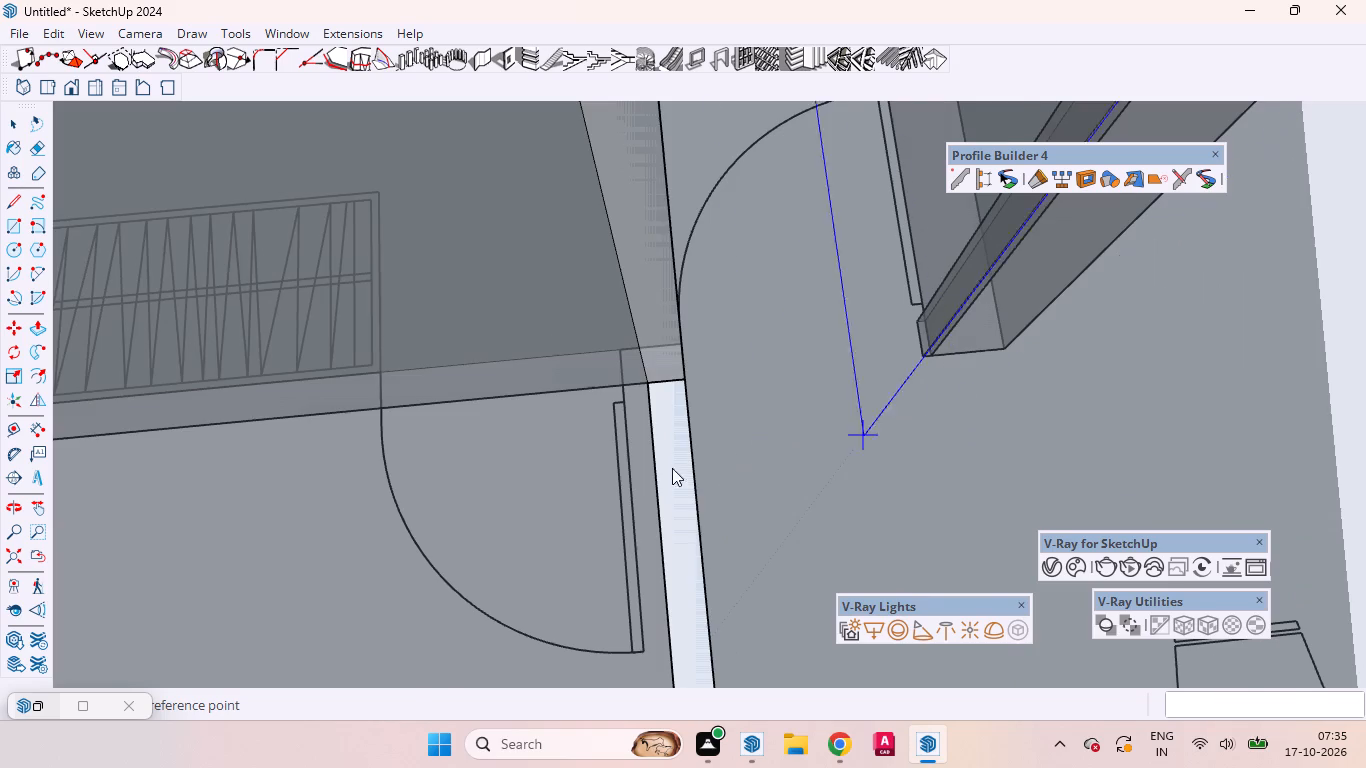
scroll(672, 468, down, 9)
scroll(778, 433, up, 2)
scroll(801, 433, down, 10)
scroll(938, 400, up, 1)
scroll(938, 400, down, 8)
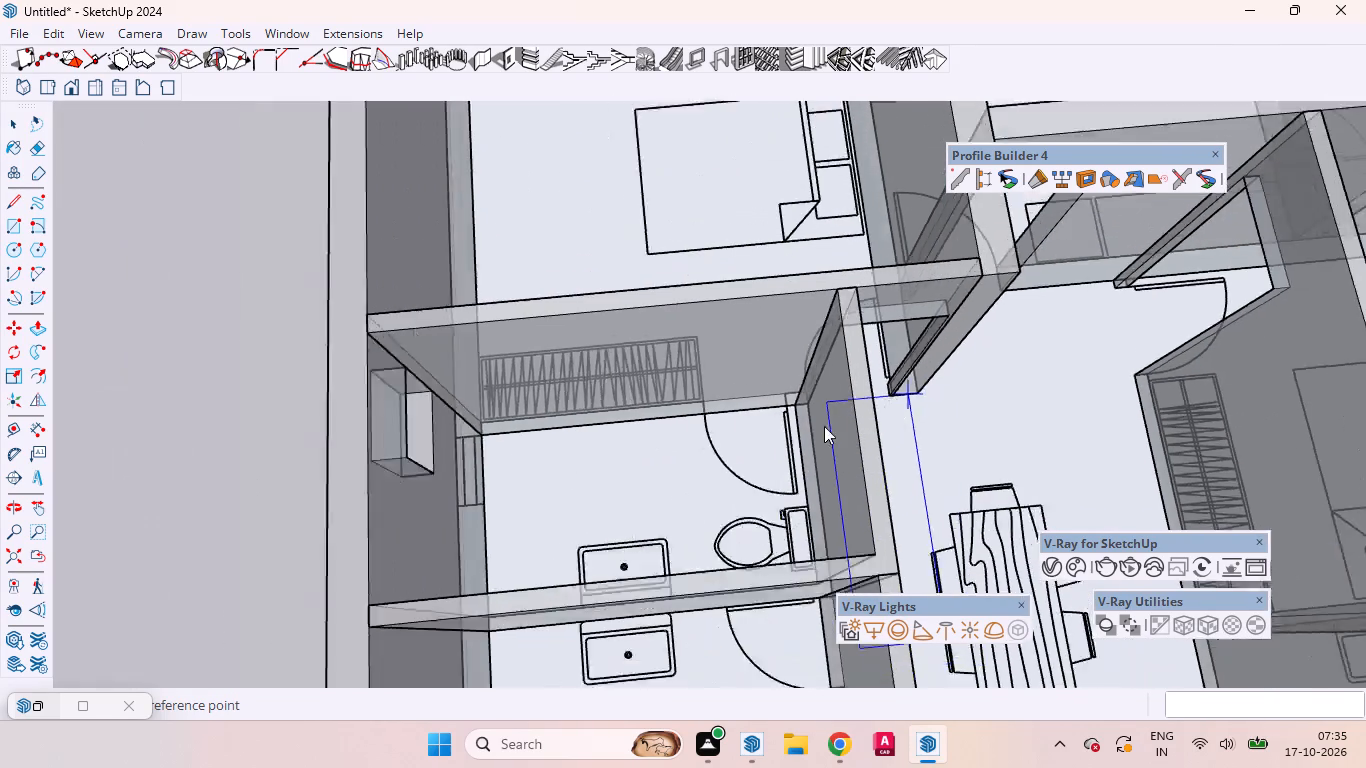
scroll(824, 426, down, 1)
key(space)
scroll(728, 409, up, 10)
scroll(789, 407, down, 1)
scroll(789, 407, up, 5)
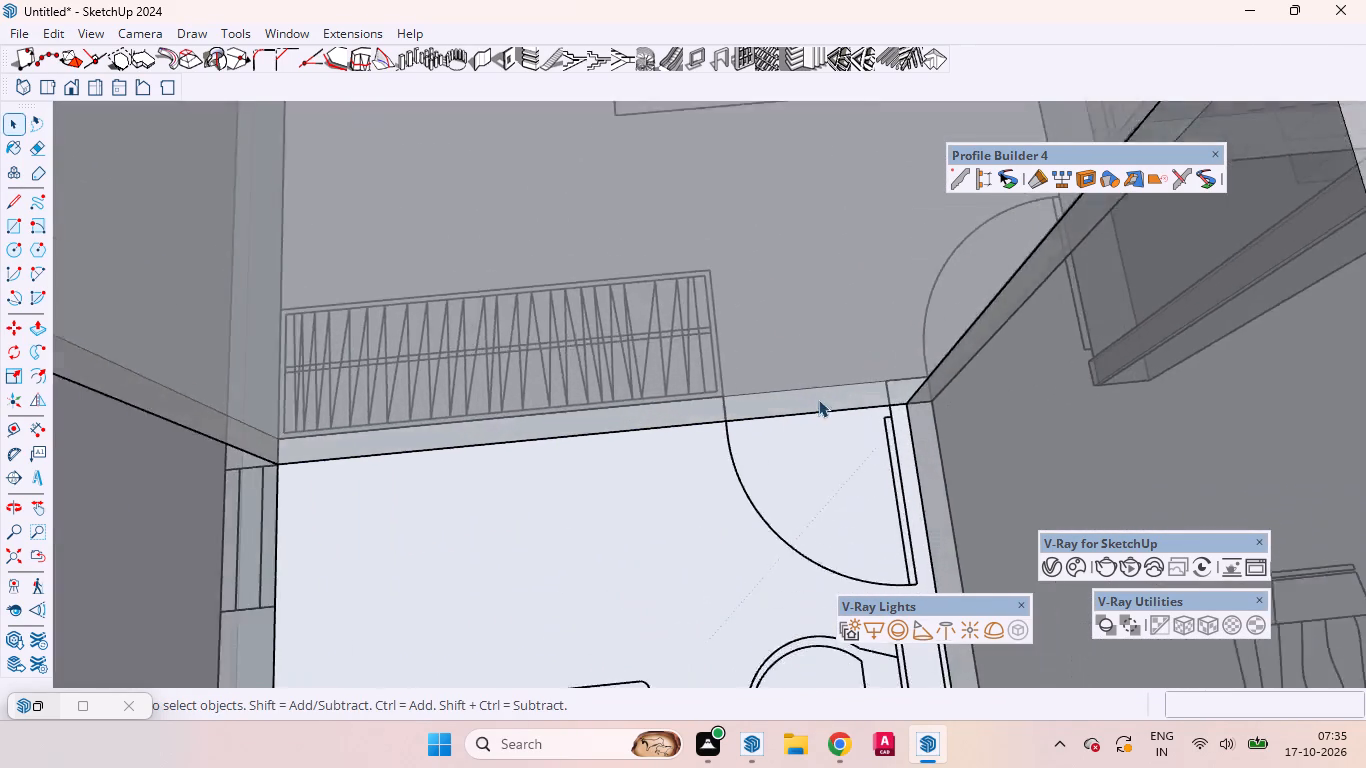
scroll(818, 399, up, 5)
key(d)
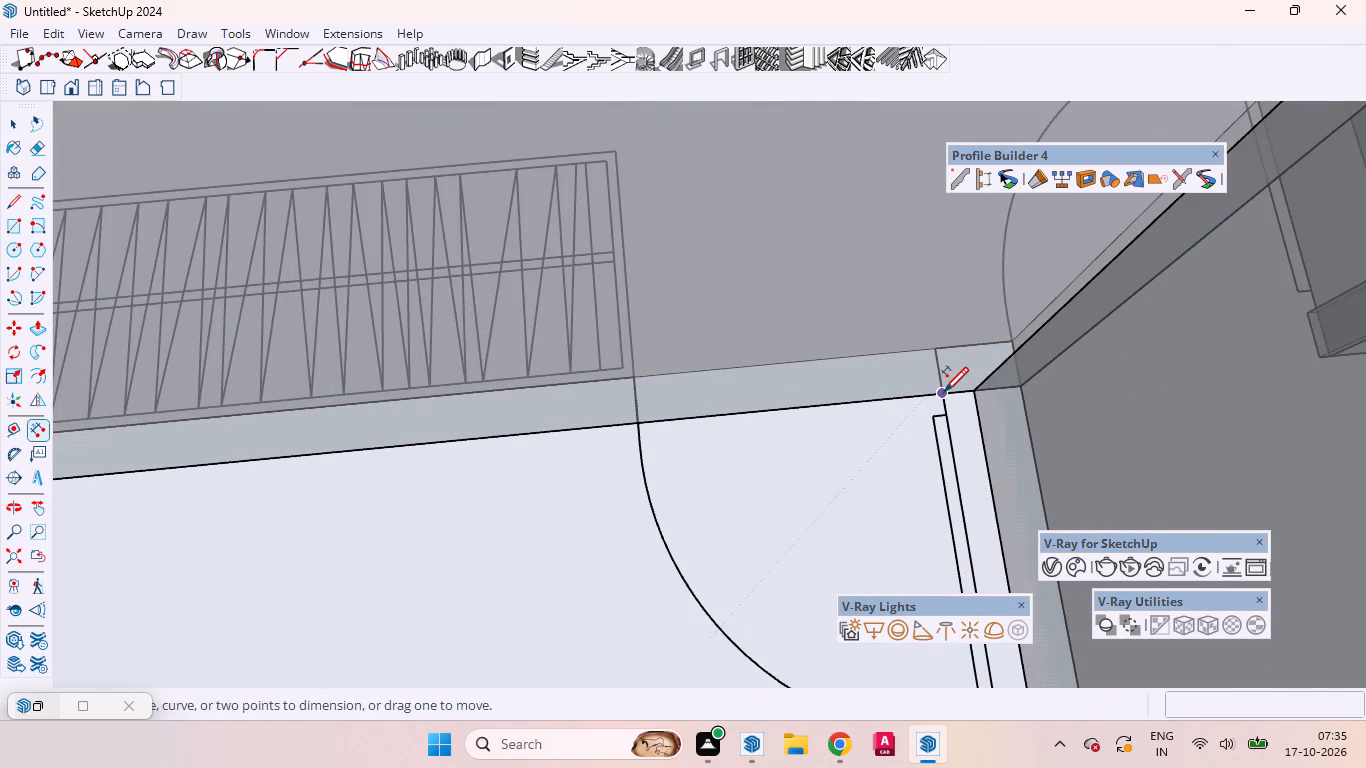
click(944, 390)
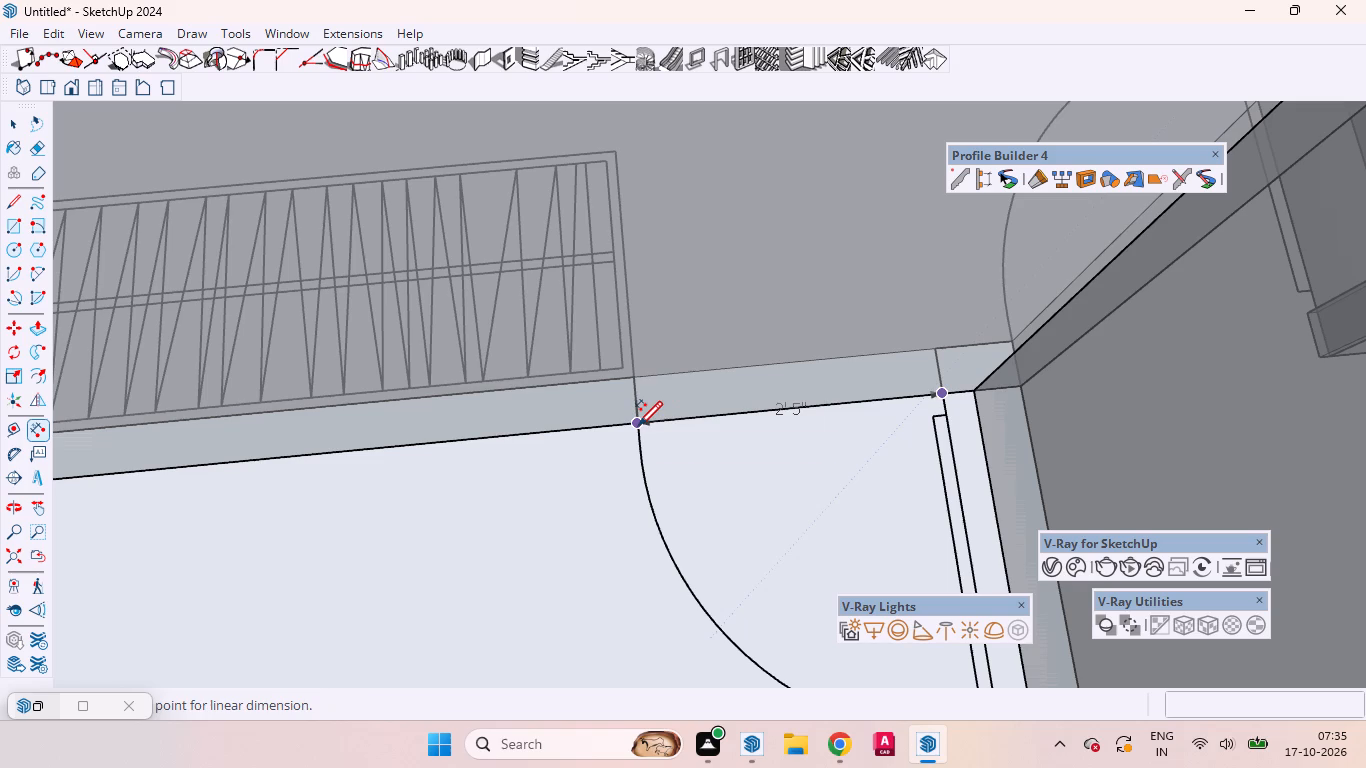
key(space)
Cut a 2'5" by 7' 1001bit opening at the attached bathroom's door marking, beside the balcony bedroom's wardrobe.
click(514, 54)
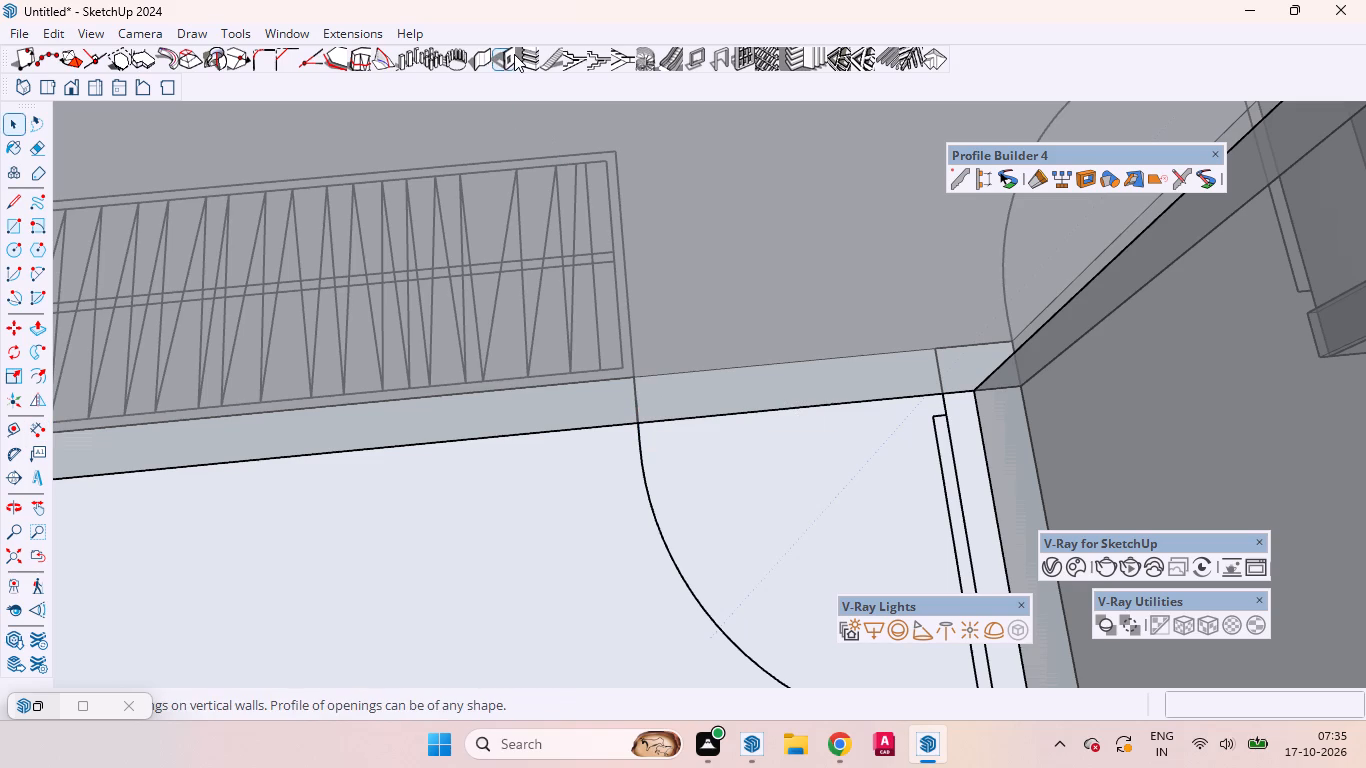
click(970, 569)
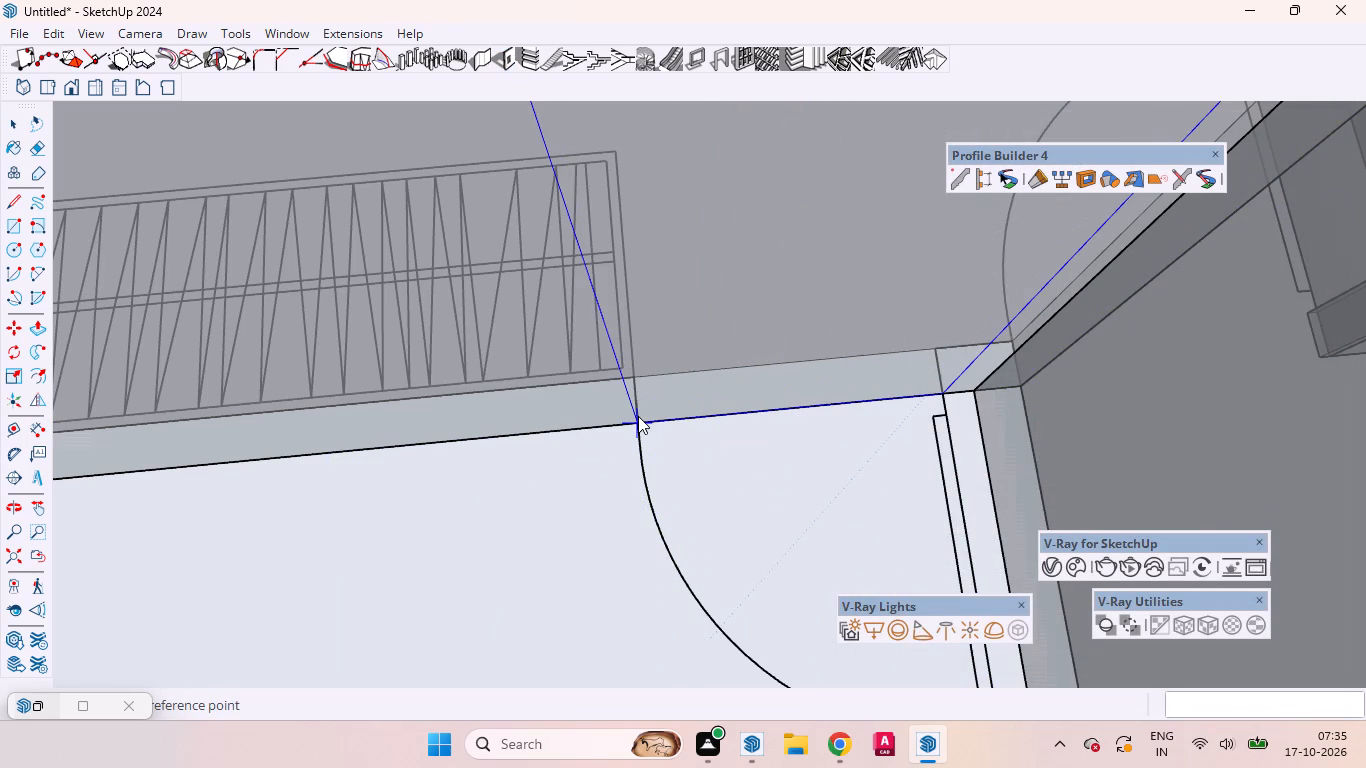
double_click(638, 417)
scroll(806, 391, down, 6)
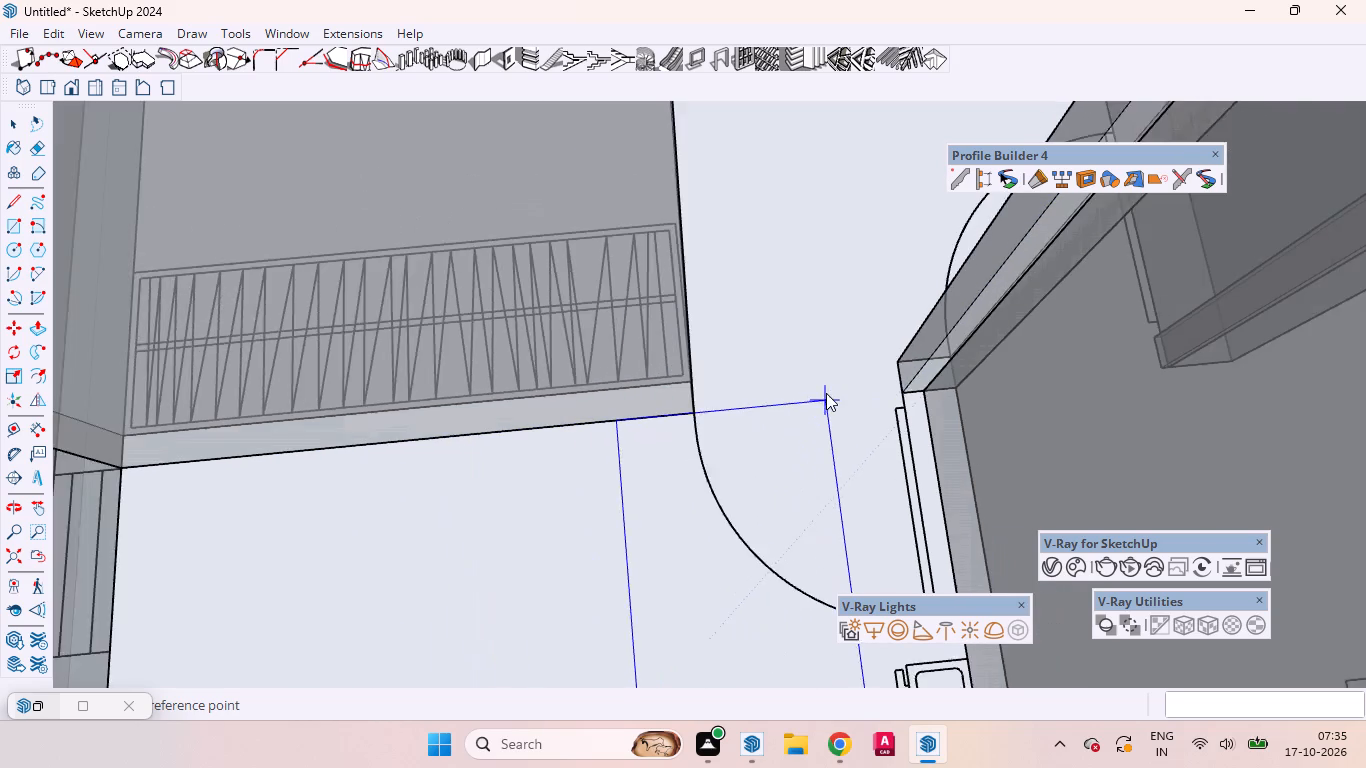
Cut a same-size 1001bit opening at the door marking of the bathroom beside the living room, in the wall facing the dining area.
scroll(826, 393, down, 2)
scroll(826, 393, up, 1)
scroll(826, 393, down, 19)
scroll(811, 364, up, 1)
scroll(811, 364, down, 5)
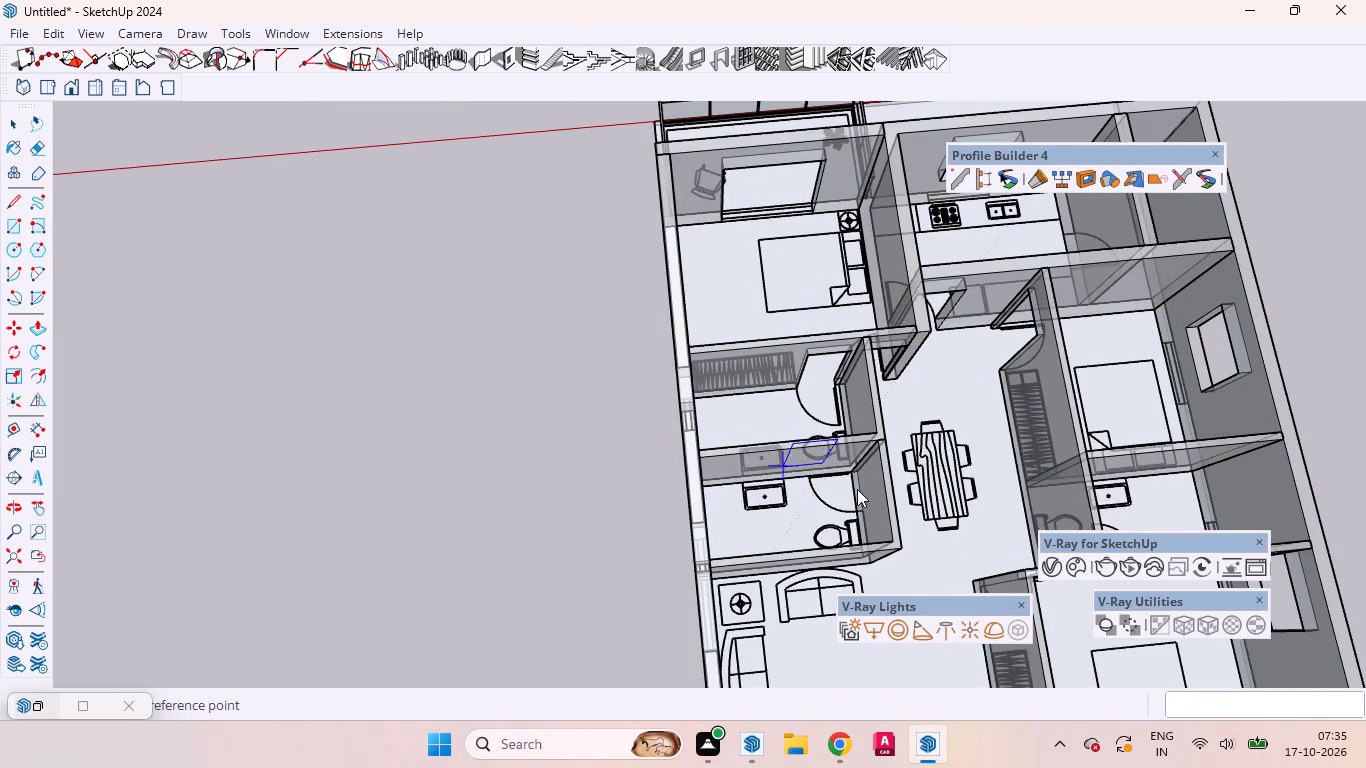
scroll(865, 489, up, 6)
middle_drag(885, 516, 333, 290)
scroll(556, 574, up, 4)
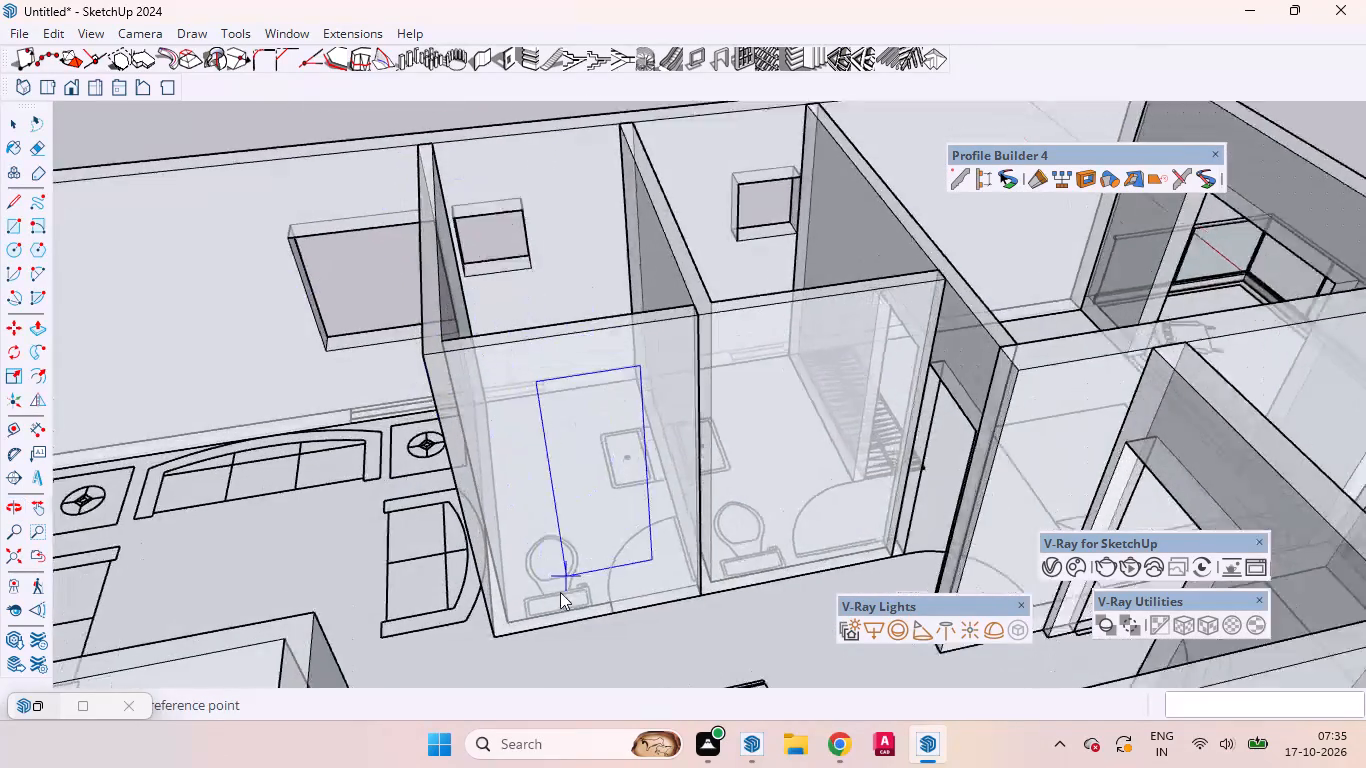
scroll(560, 592, up, 2)
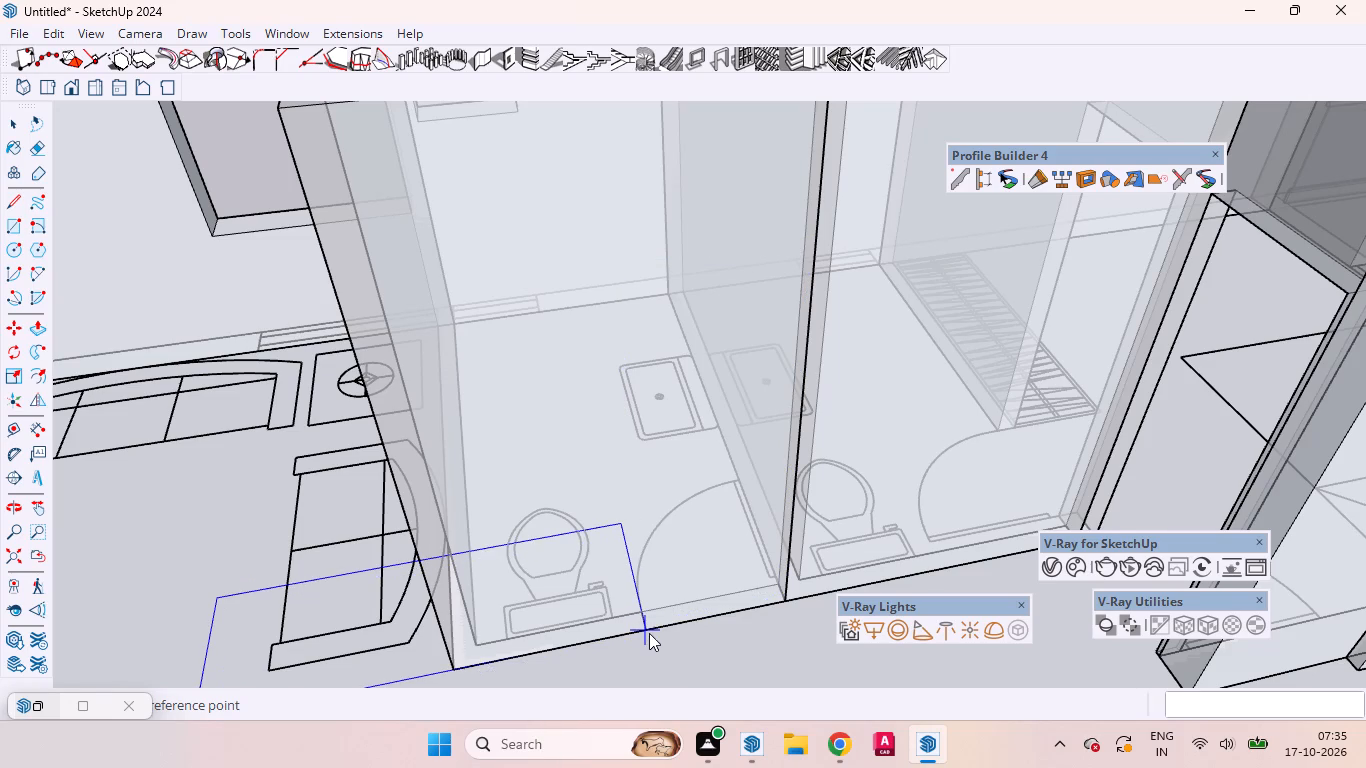
middle_drag(647, 630, 615, 587)
scroll(615, 587, up, 2)
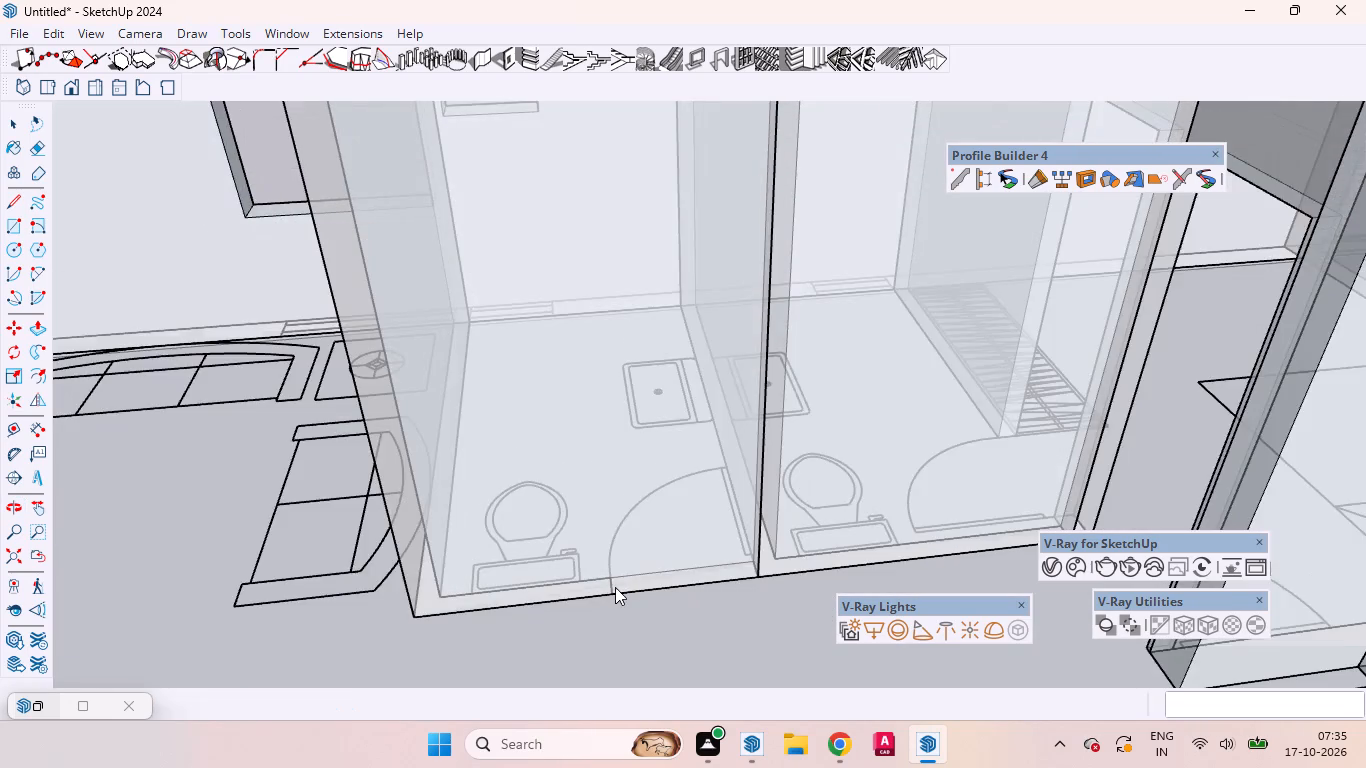
scroll(615, 587, down, 2)
scroll(615, 587, up, 2)
scroll(615, 587, down, 6)
scroll(615, 589, up, 5)
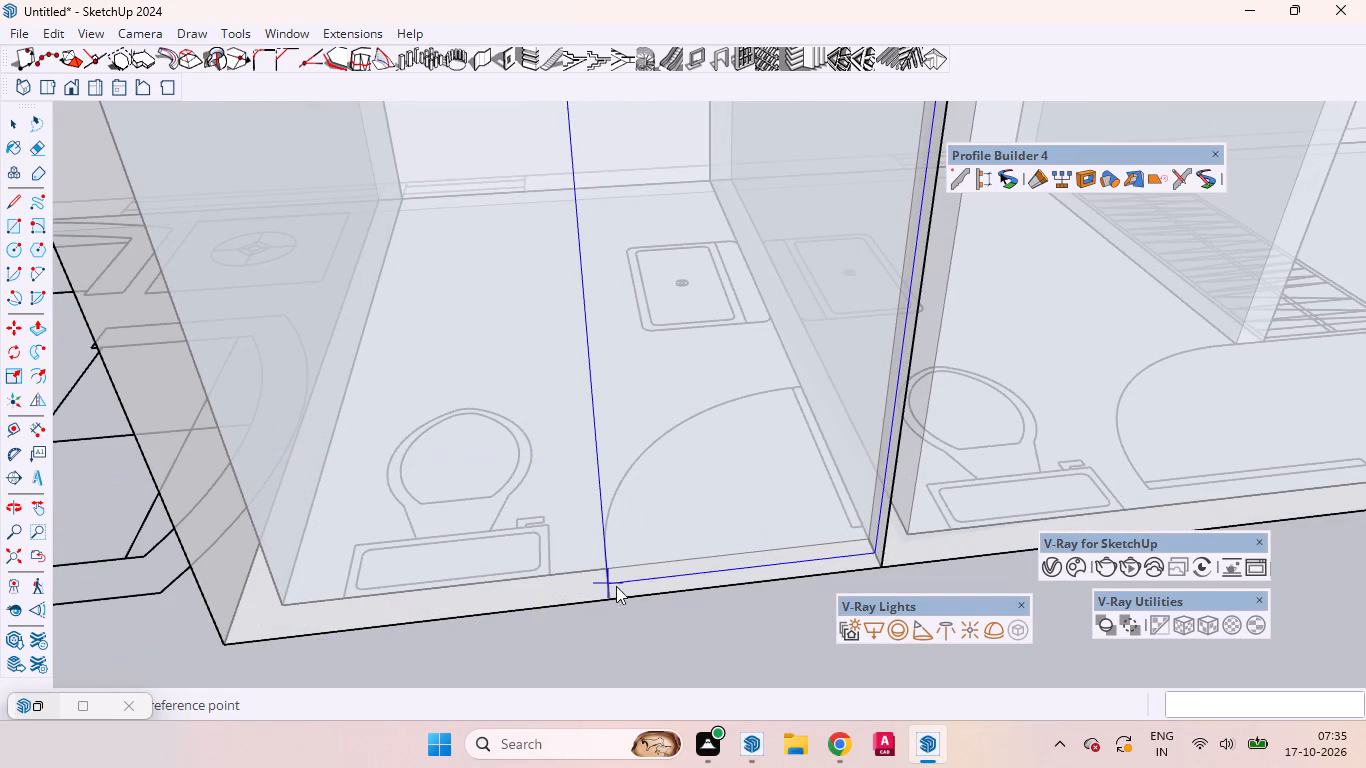
double_click(616, 597)
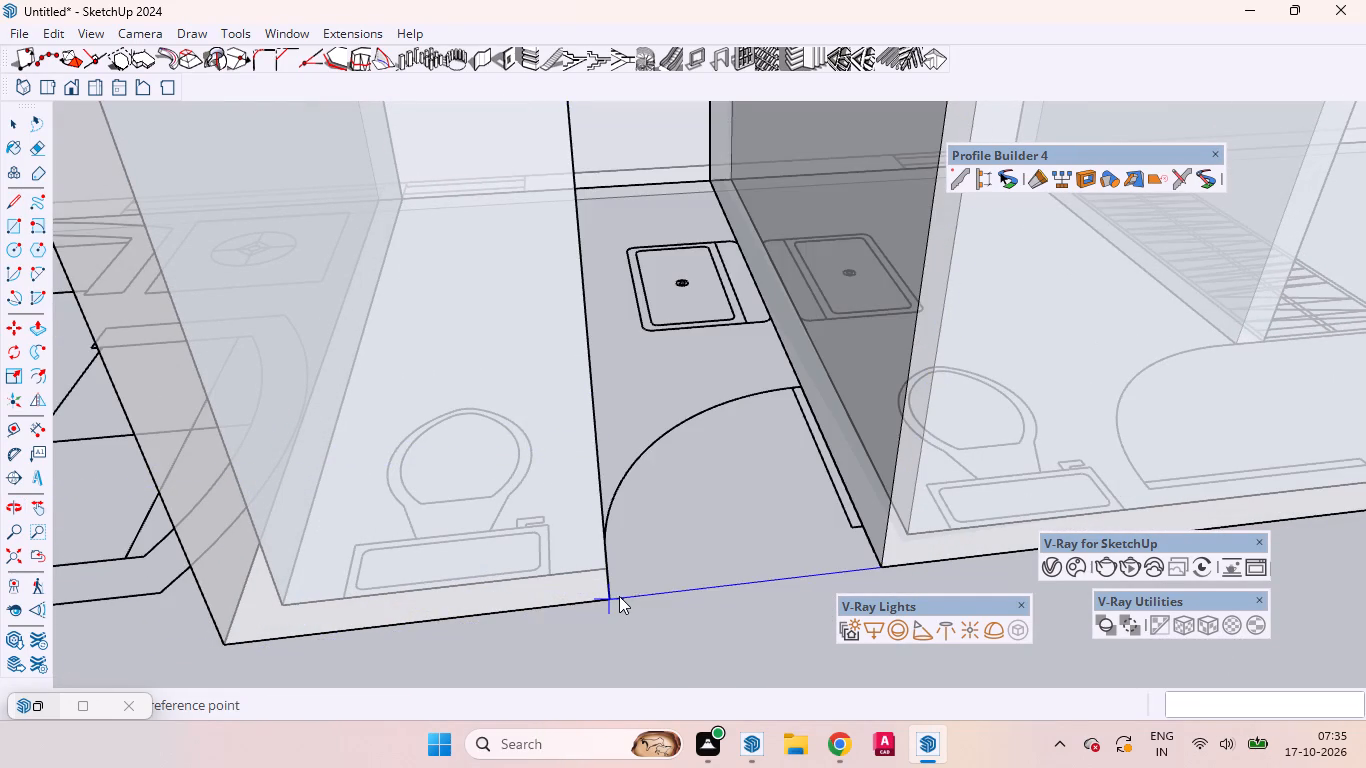
Cut a same-size 1001bit opening at the attached bathroom's door marking in the wall of the bedroom next to the living room.
scroll(689, 556, down, 6)
scroll(696, 549, up, 1)
scroll(696, 549, down, 15)
scroll(745, 427, down, 4)
scroll(745, 409, up, 5)
scroll(744, 388, down, 3)
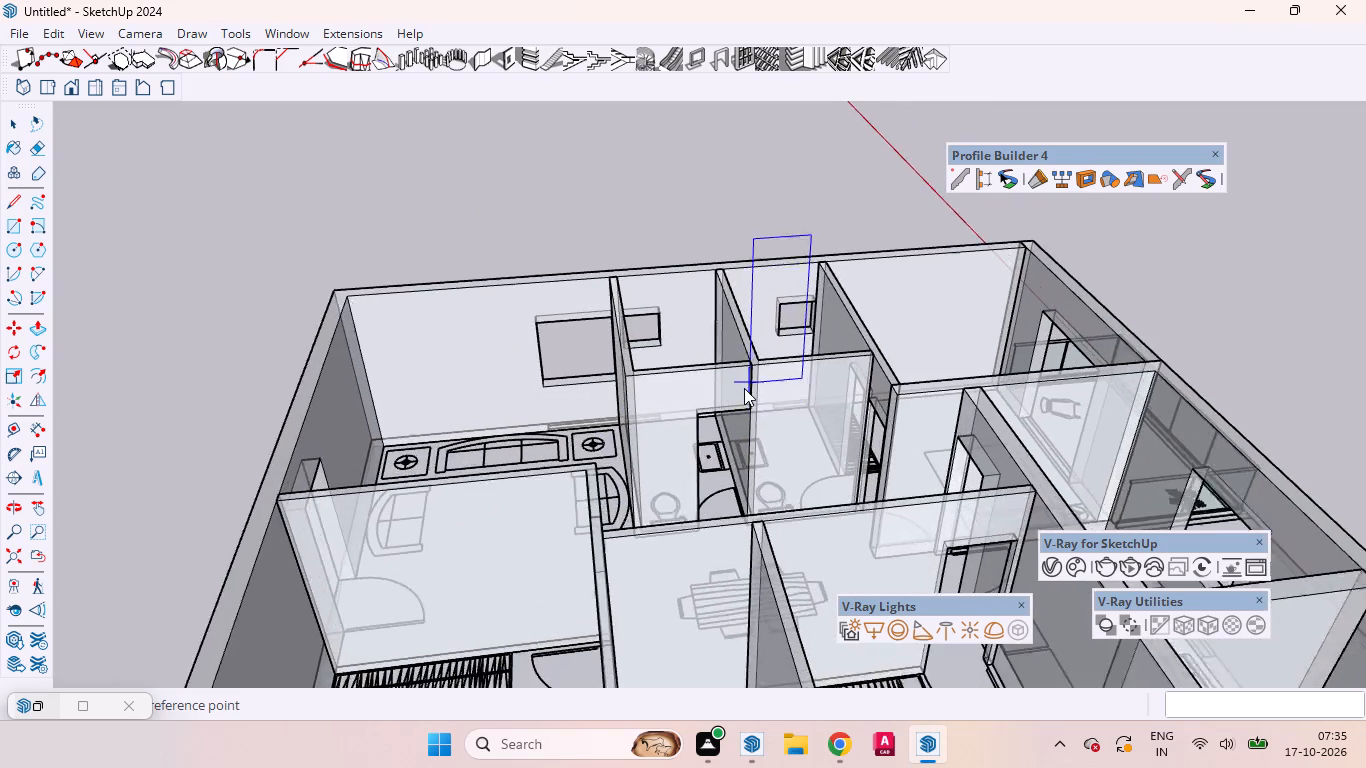
scroll(744, 388, up, 6)
scroll(744, 388, down, 2)
middle_drag(744, 482, 801, 489)
scroll(802, 485, up, 1)
scroll(792, 432, down, 4)
scroll(785, 412, up, 1)
scroll(784, 412, down, 2)
scroll(773, 403, up, 3)
scroll(773, 403, down, 2)
scroll(771, 403, up, 4)
scroll(770, 403, down, 2)
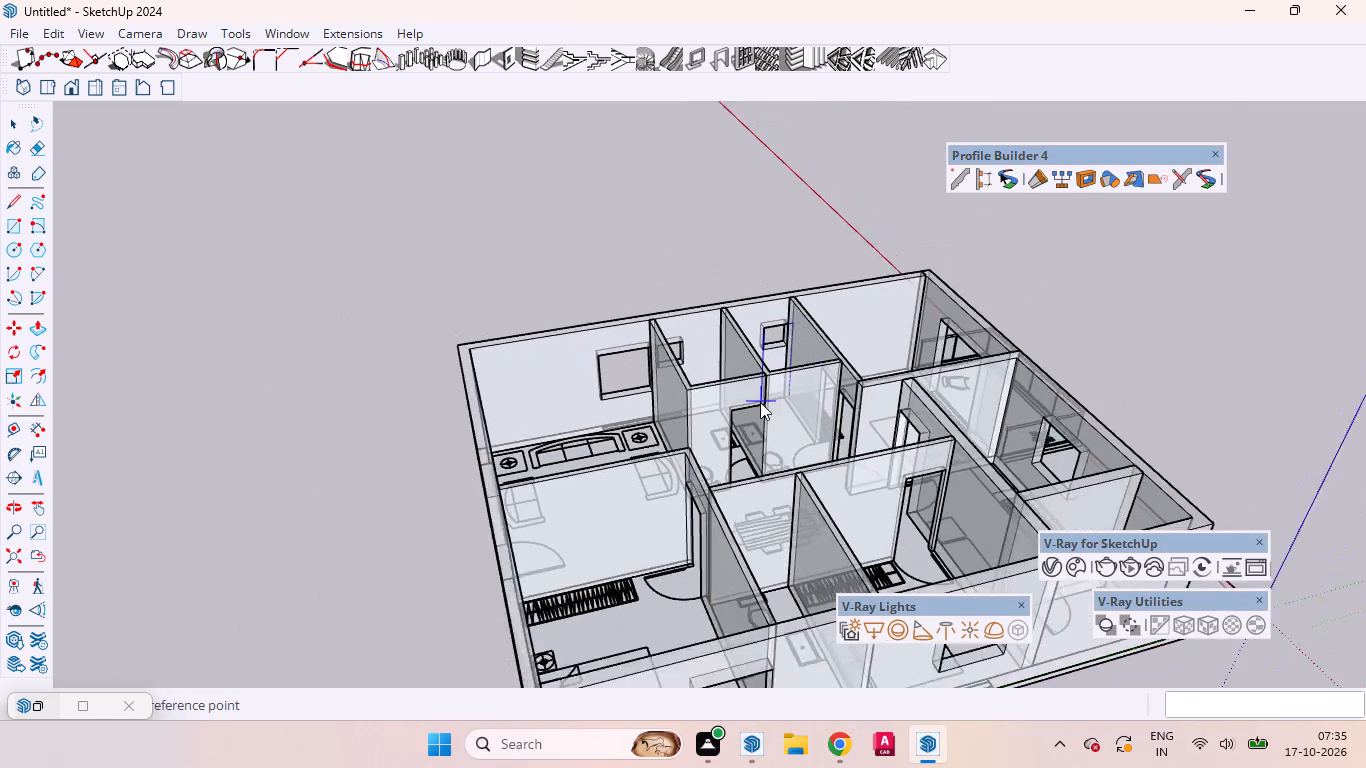
scroll(760, 402, down, 2)
middle_drag(740, 548, 1018, 683)
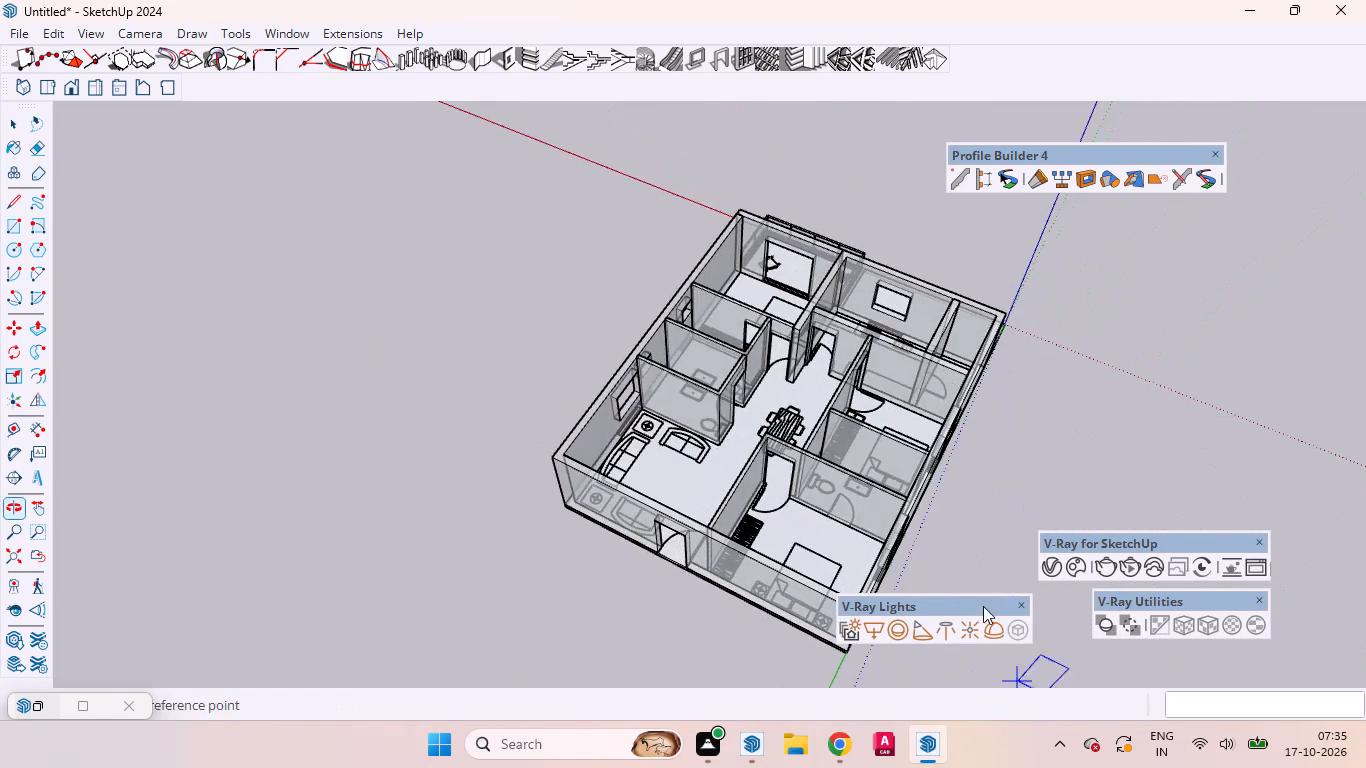
scroll(866, 524, up, 13)
scroll(859, 521, down, 1)
scroll(859, 521, up, 8)
scroll(855, 516, down, 1)
scroll(807, 517, up, 4)
scroll(807, 517, down, 1)
scroll(807, 517, up, 9)
middle_drag(723, 531, 847, 529)
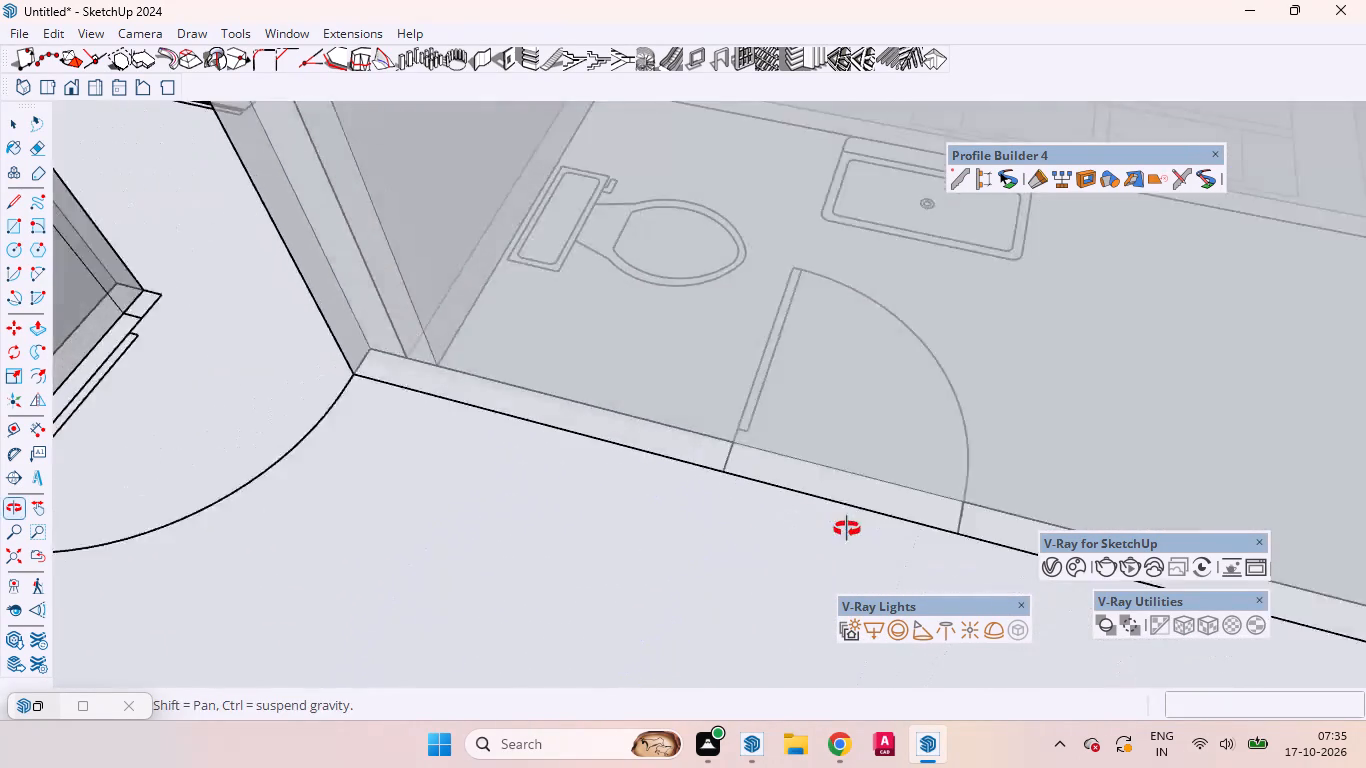
middle_drag(847, 529, 856, 529)
scroll(856, 529, up, 1)
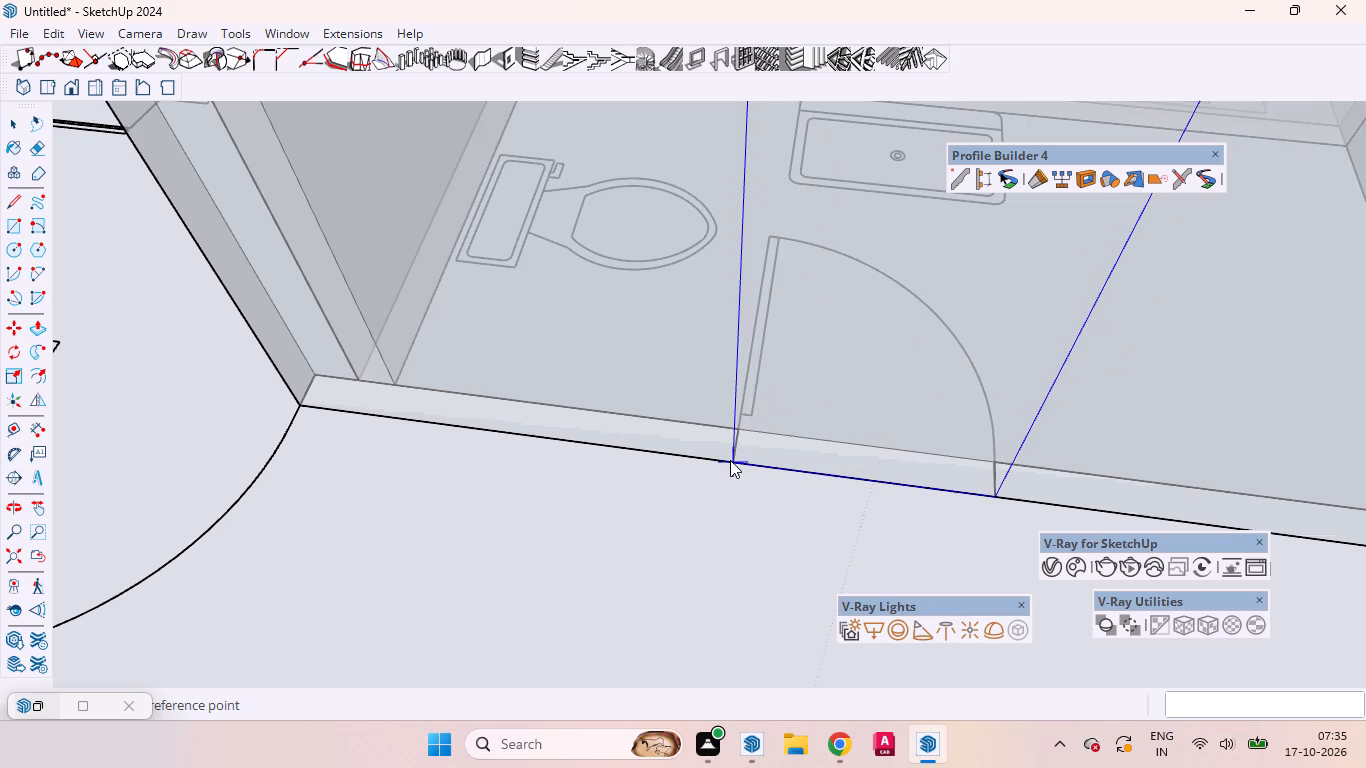
double_click(730, 460)
Cut a same-size 1001bit opening at the door marking in the wall between the kitchen and the small utility room.
scroll(806, 454, down, 13)
scroll(825, 465, up, 3)
scroll(826, 465, down, 2)
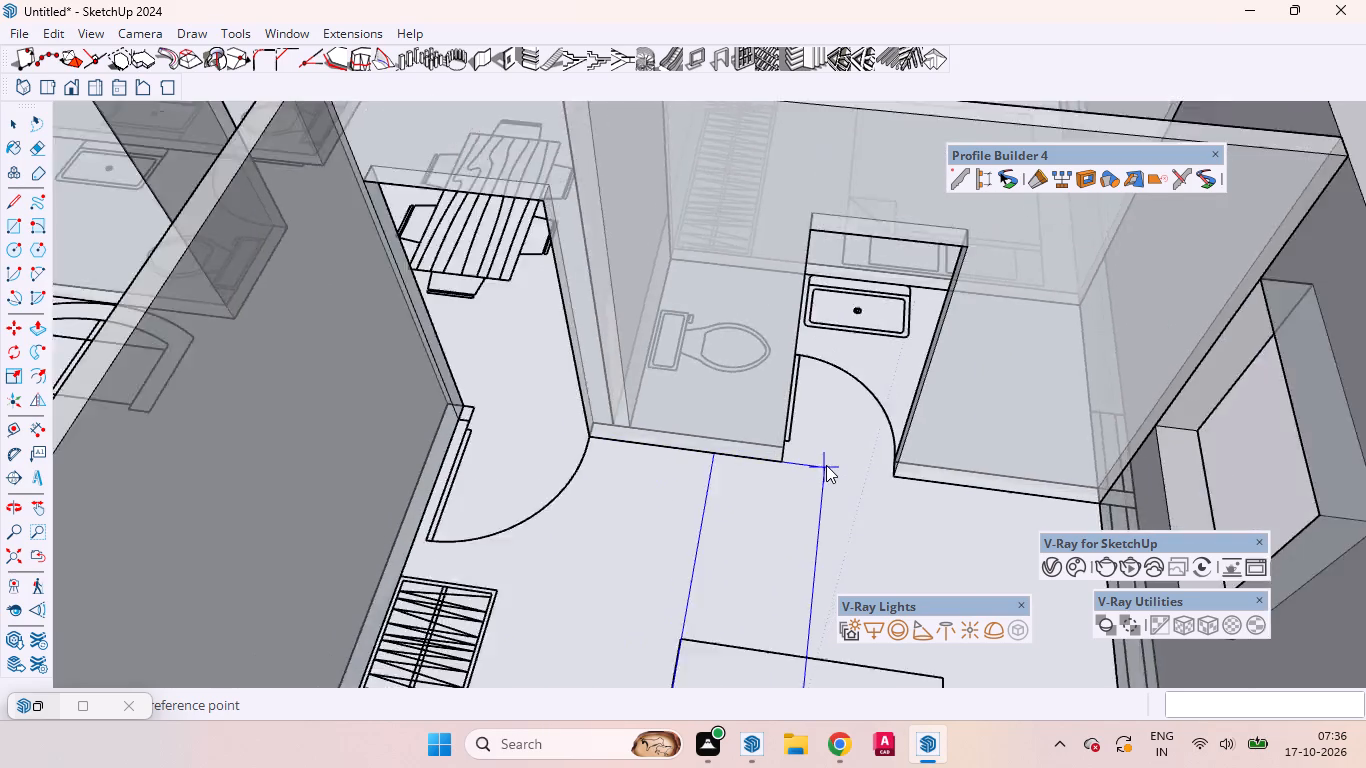
scroll(826, 465, down, 4)
middle_drag(779, 432, 1365, 403)
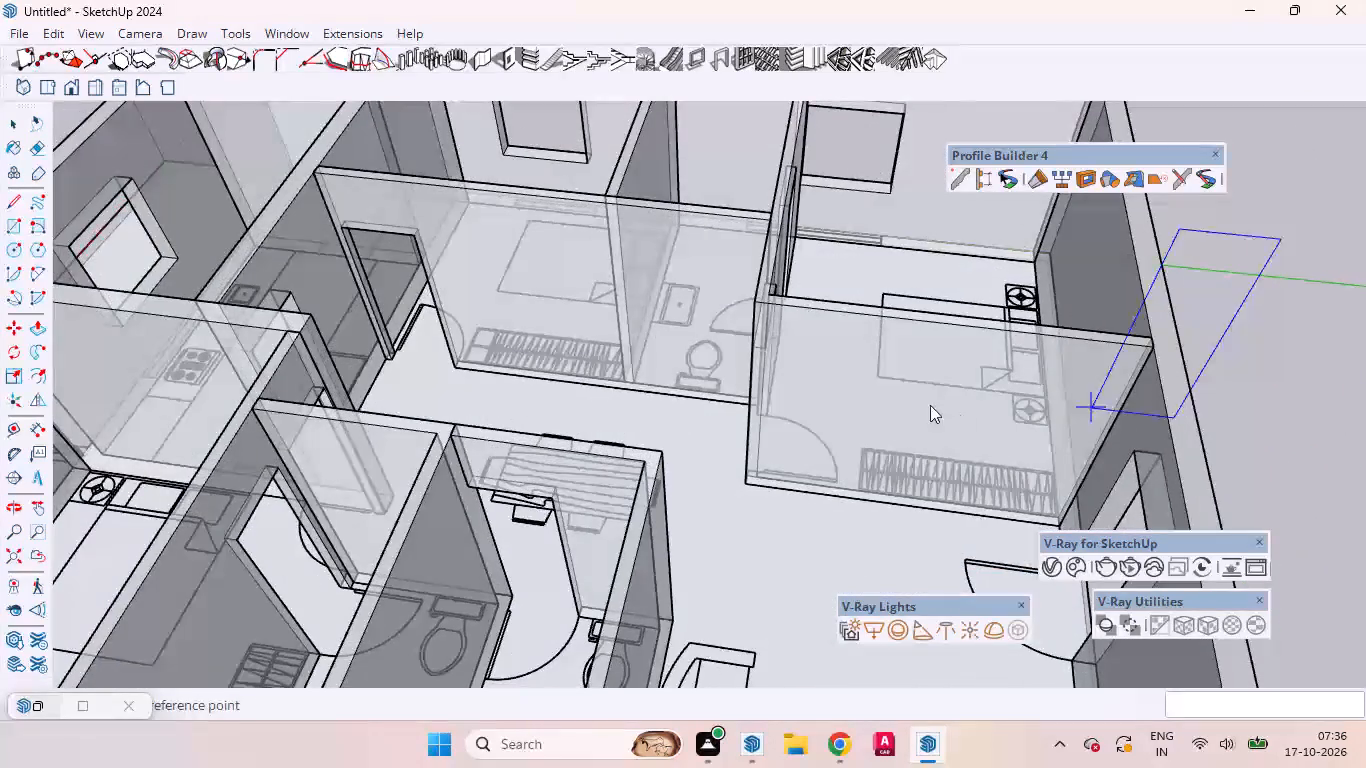
scroll(919, 406, down, 2)
scroll(919, 406, up, 1)
scroll(919, 406, down, 3)
scroll(923, 408, up, 2)
scroll(924, 408, down, 6)
middle_drag(913, 417, 1169, 440)
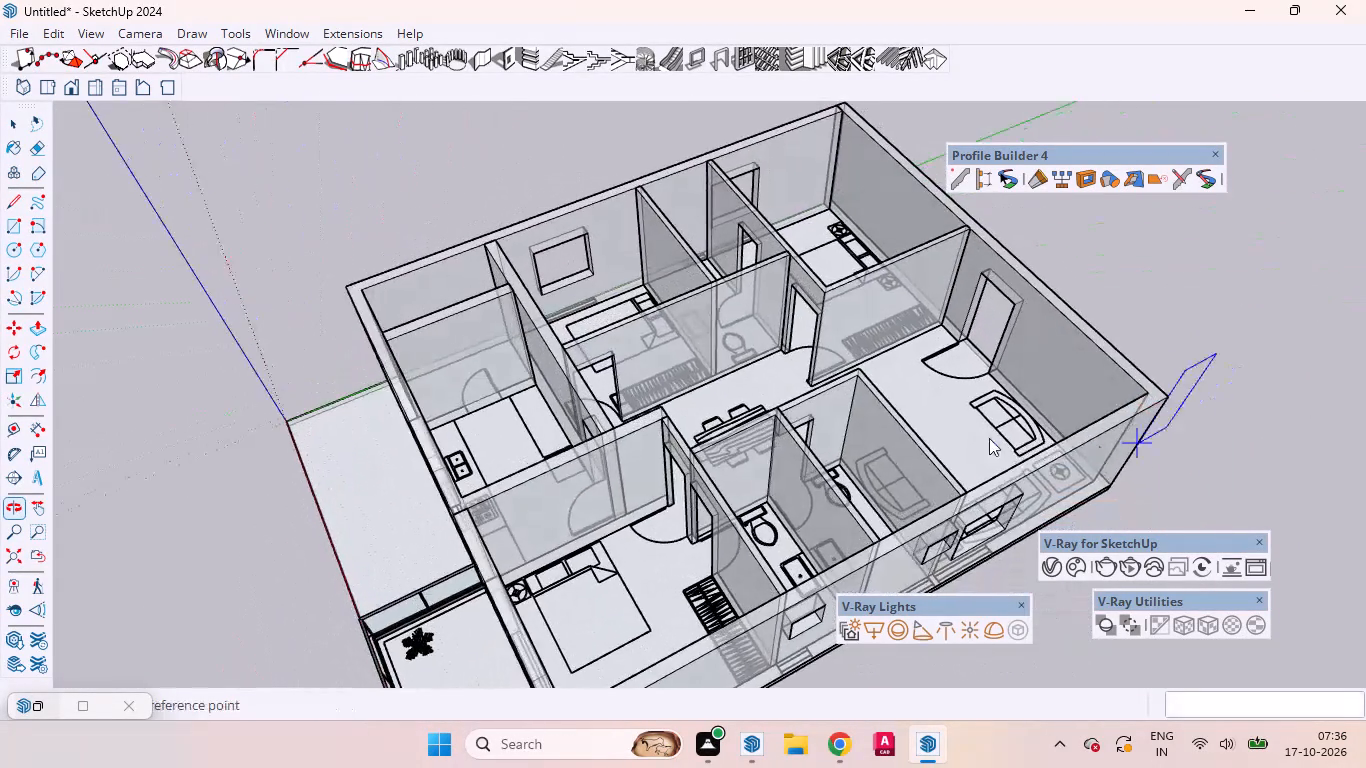
scroll(621, 429, up, 4)
scroll(561, 431, down, 1)
scroll(559, 431, up, 1)
scroll(546, 432, down, 2)
scroll(536, 432, up, 5)
scroll(394, 411, up, 5)
scroll(394, 411, down, 4)
scroll(394, 411, up, 6)
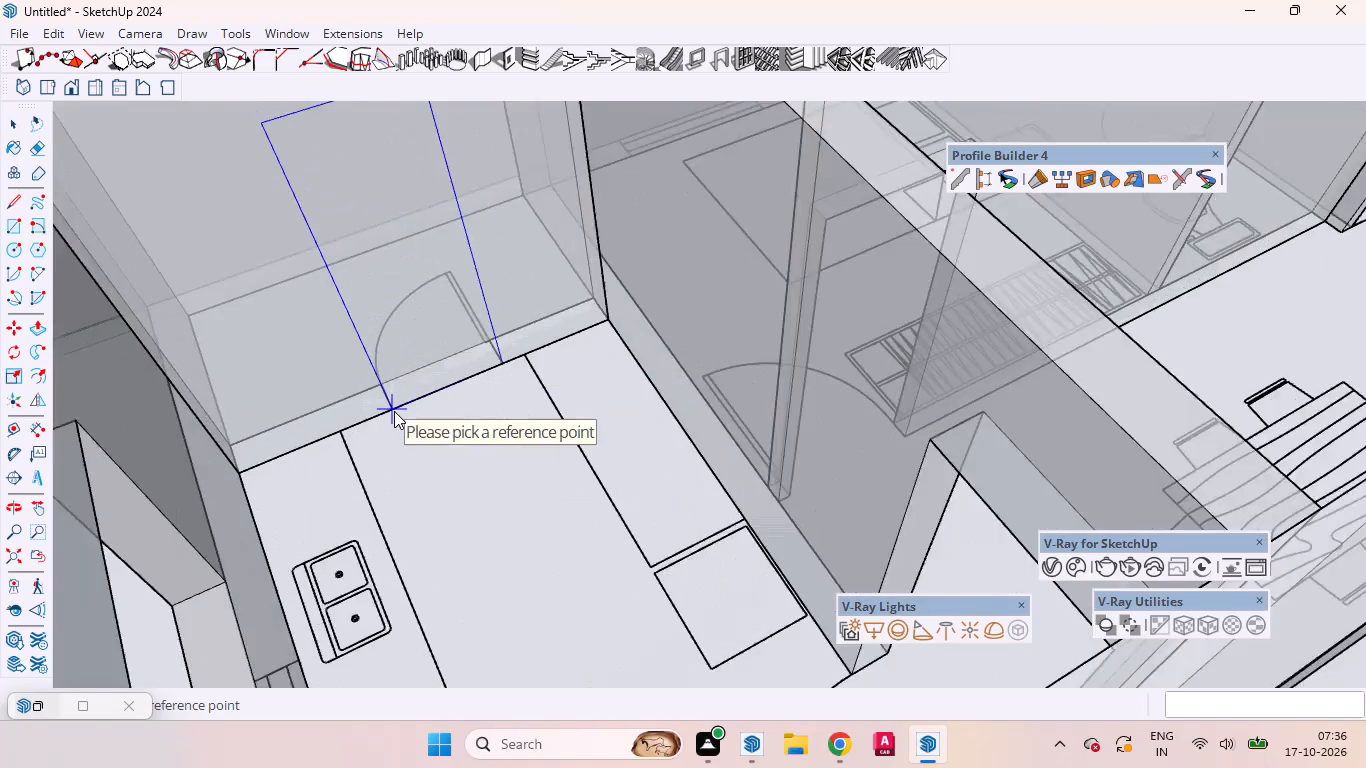
scroll(394, 411, up, 4)
double_click(390, 407)
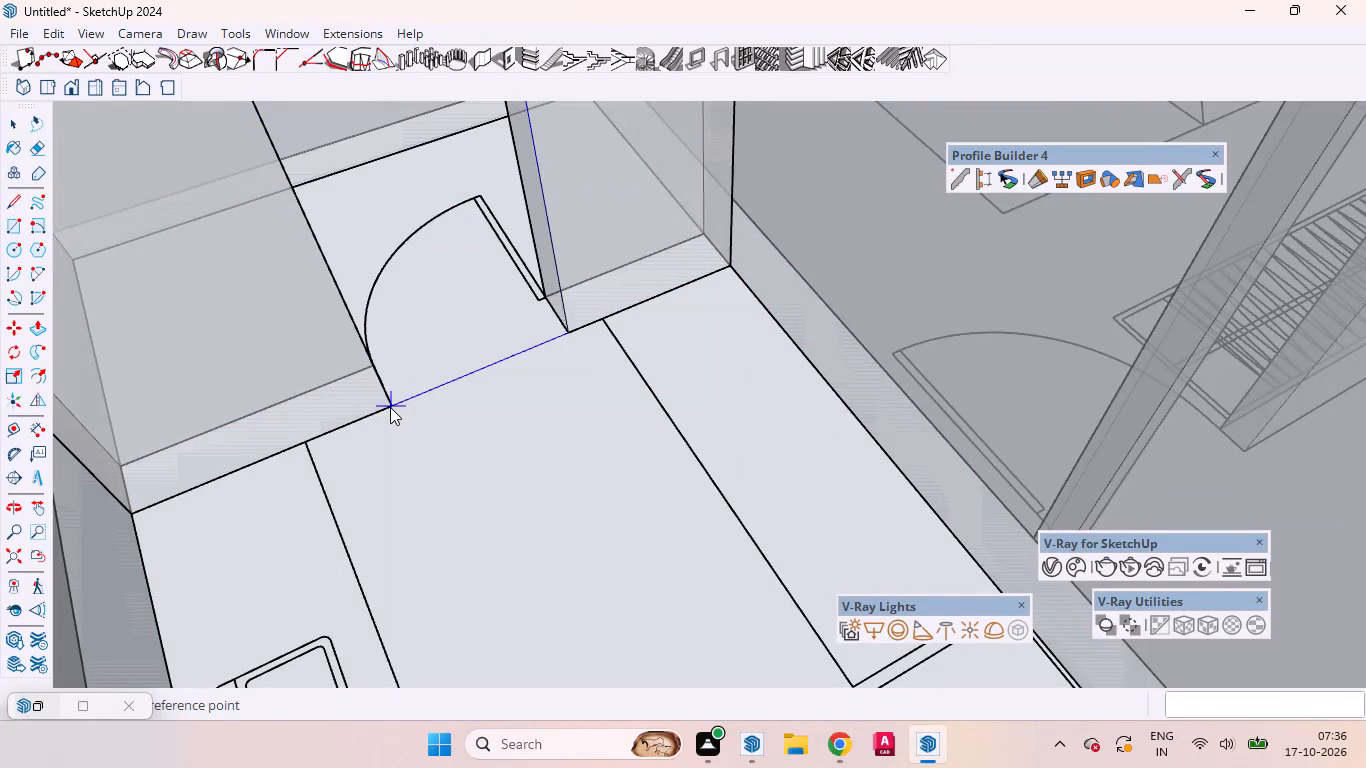
Inspect the house from above and around all outer walls to check the window and door openings, and leave the opening tool.
scroll(543, 395, down, 18)
scroll(554, 400, up, 5)
scroll(552, 400, down, 11)
scroll(534, 402, up, 1)
scroll(534, 402, down, 2)
middle_drag(534, 416, 739, 405)
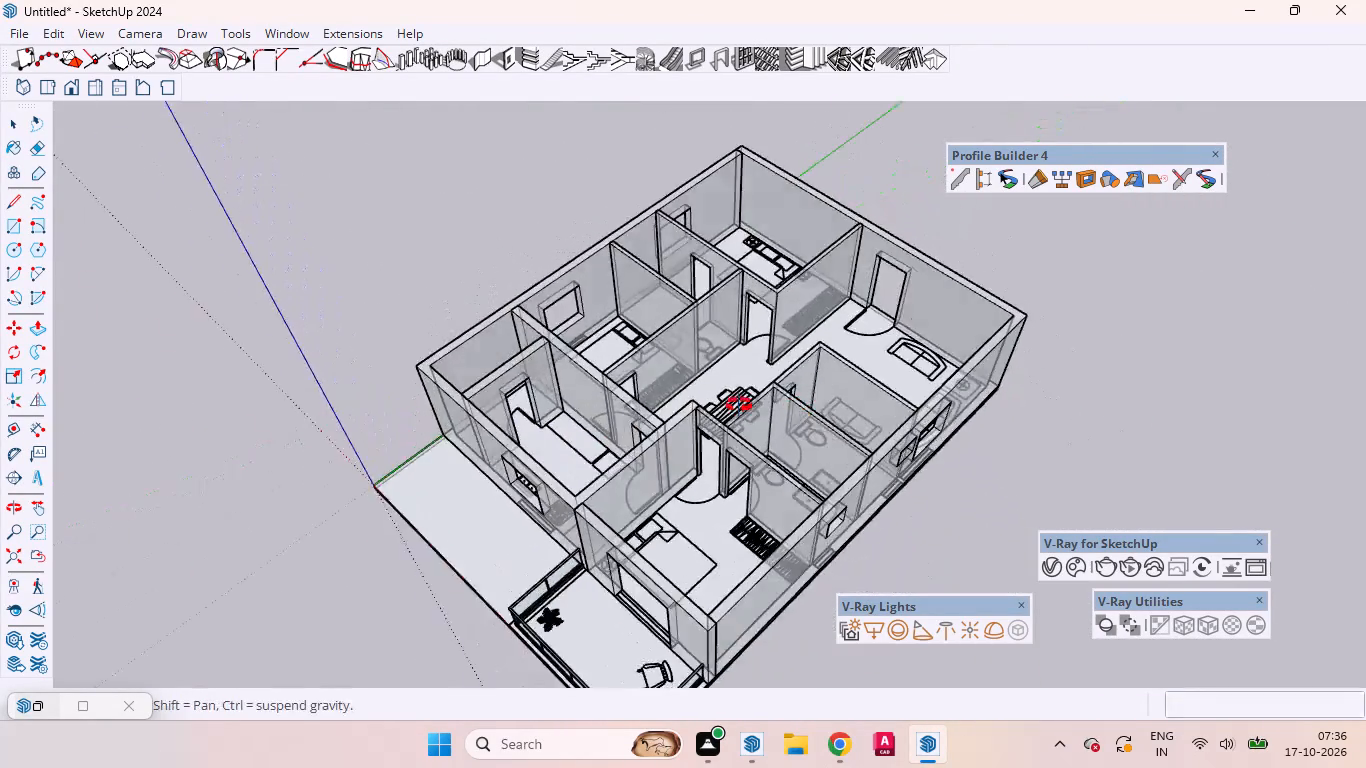
middle_drag(739, 405, 1220, 506)
scroll(1220, 506, up, 1)
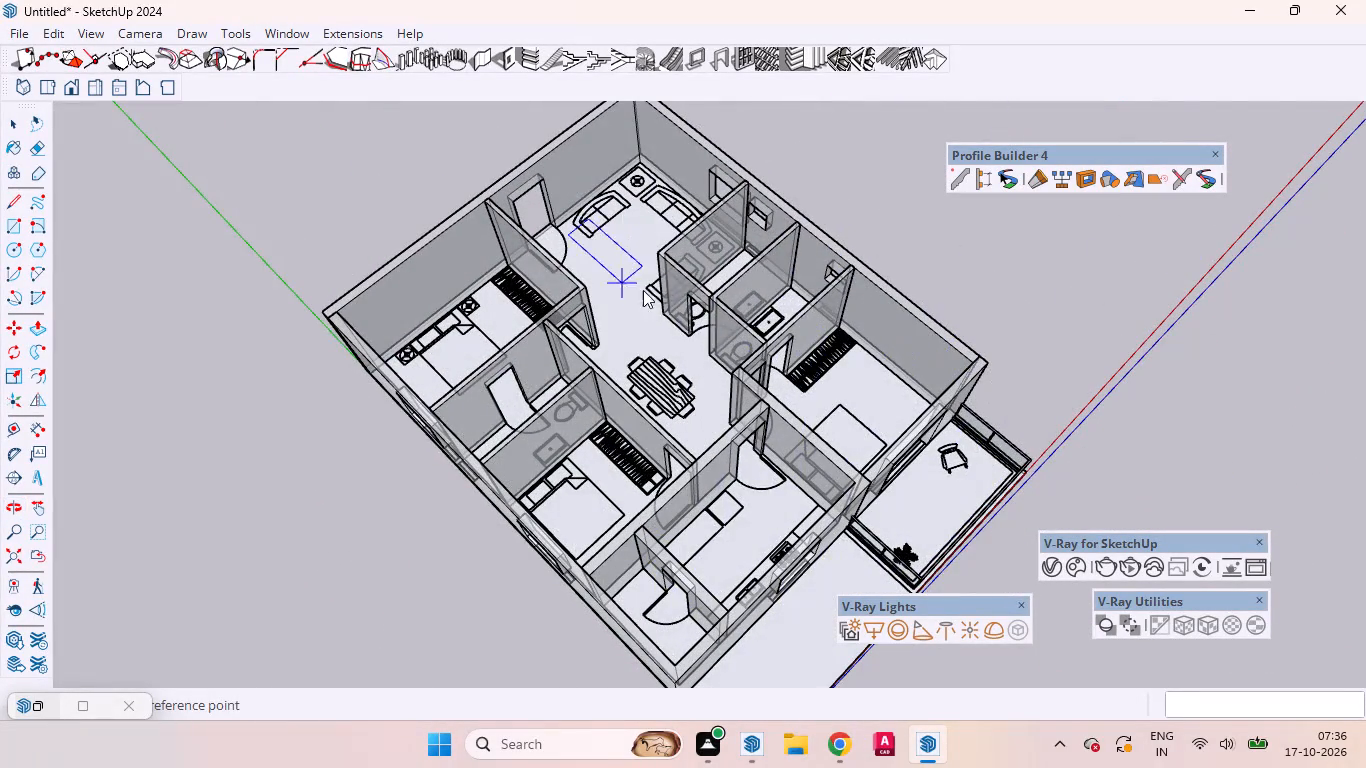
middle_drag(703, 298, 1156, 260)
middle_drag(877, 326, 464, 181)
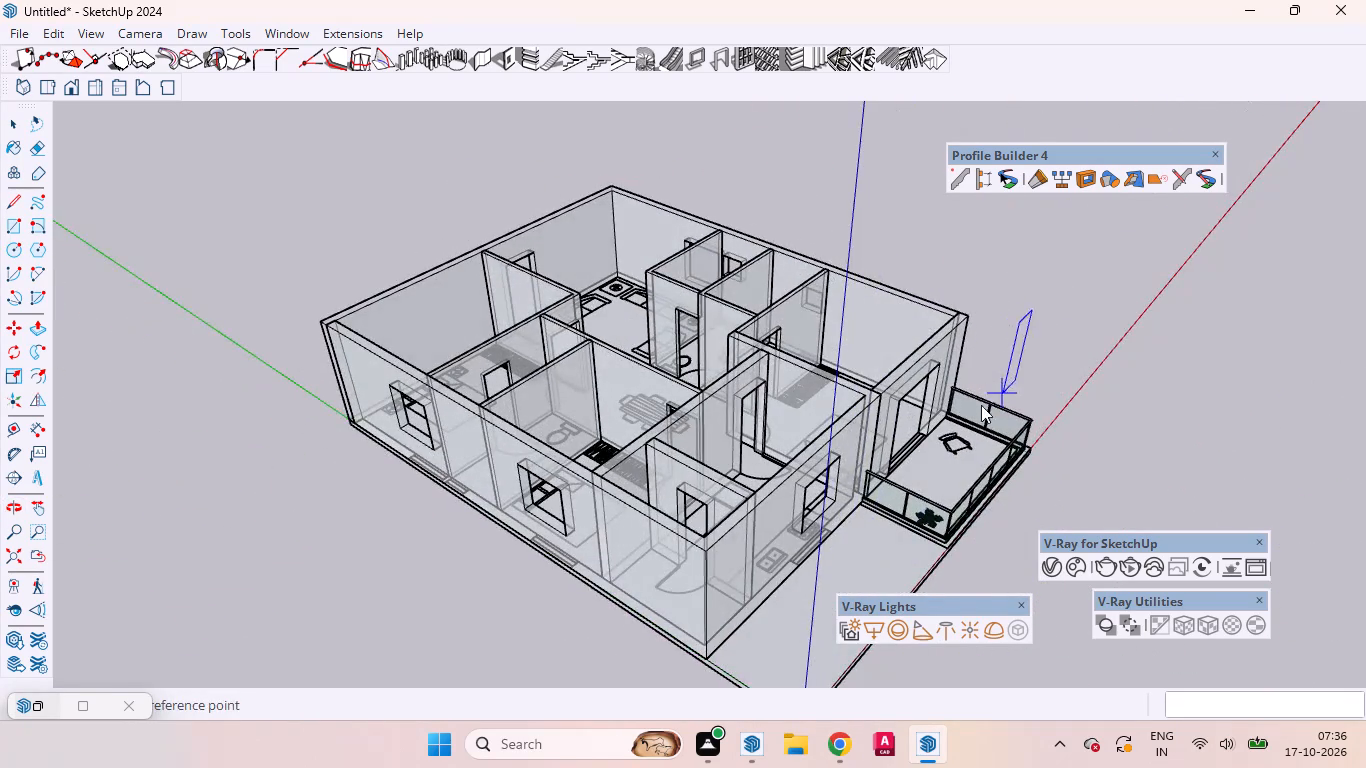
middle_drag(972, 407, 764, 303)
middle_drag(1026, 406, 724, 472)
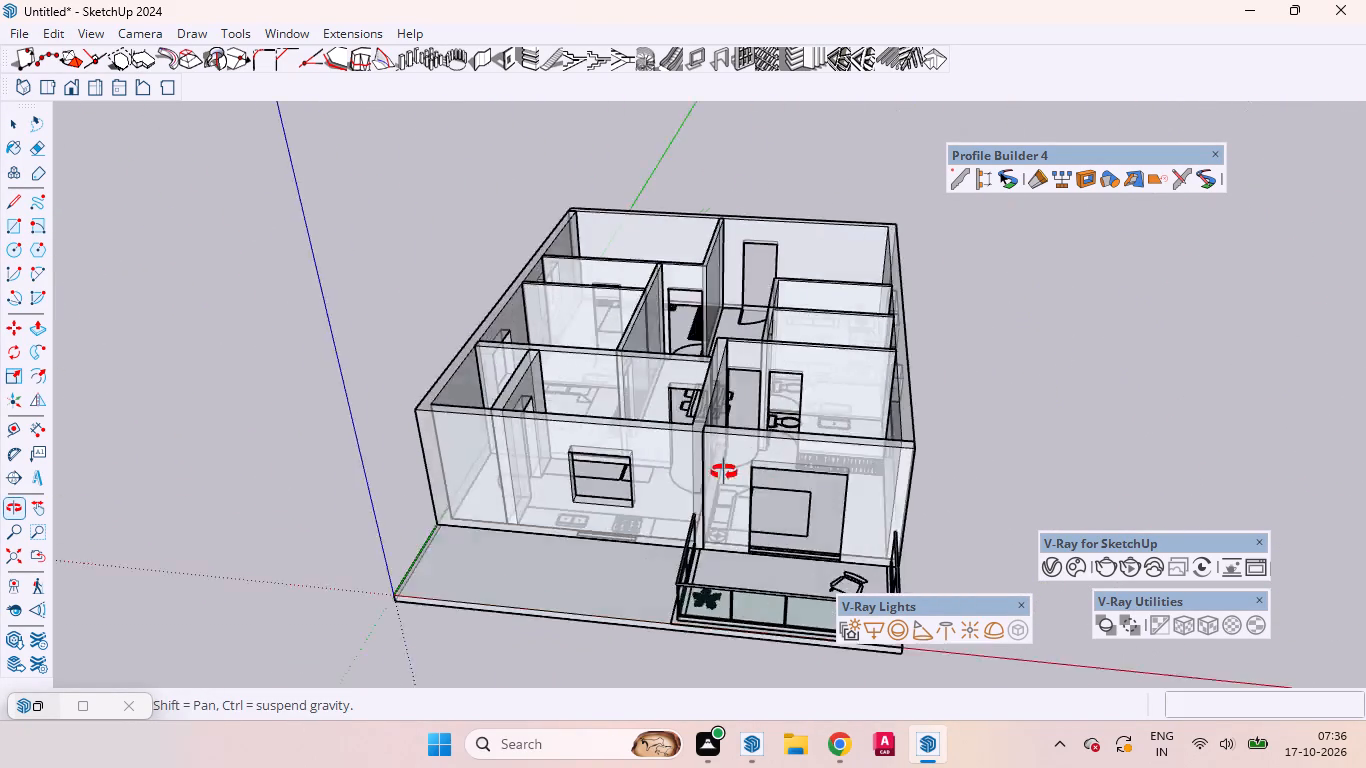
middle_drag(724, 472, 546, 403)
middle_drag(824, 452, 311, 467)
scroll(823, 455, up, 1)
middle_drag(731, 498, 419, 453)
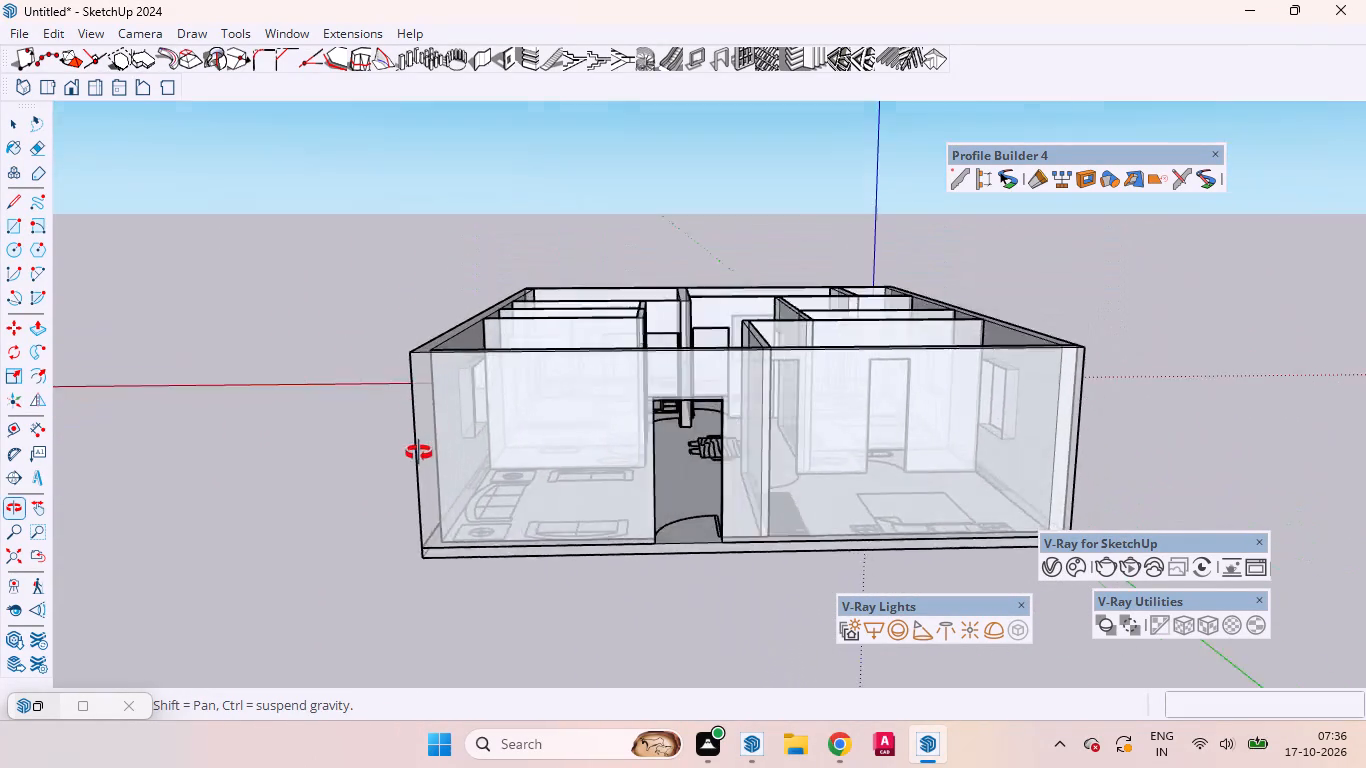
middle_drag(419, 453, 345, 520)
middle_drag(729, 527, 574, 438)
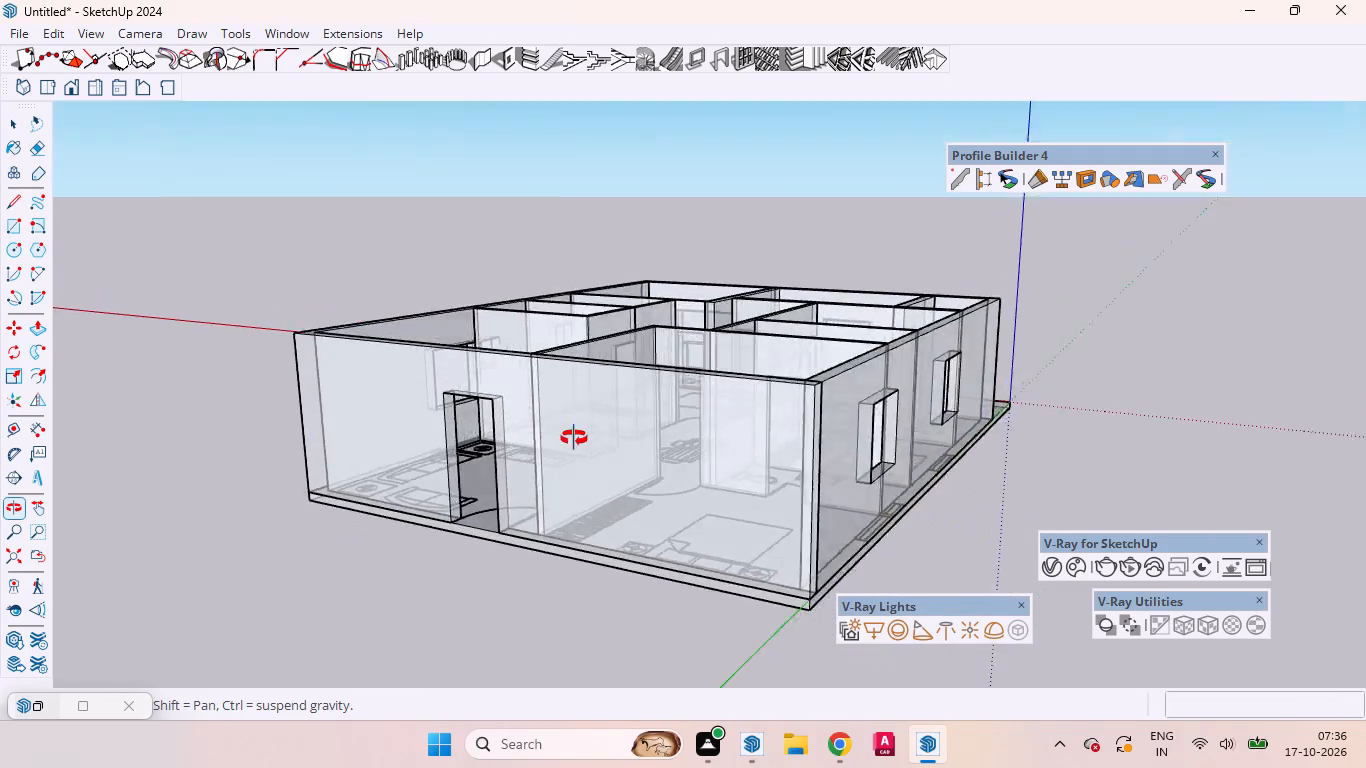
middle_drag(574, 438, 410, 475)
middle_drag(847, 499, 410, 500)
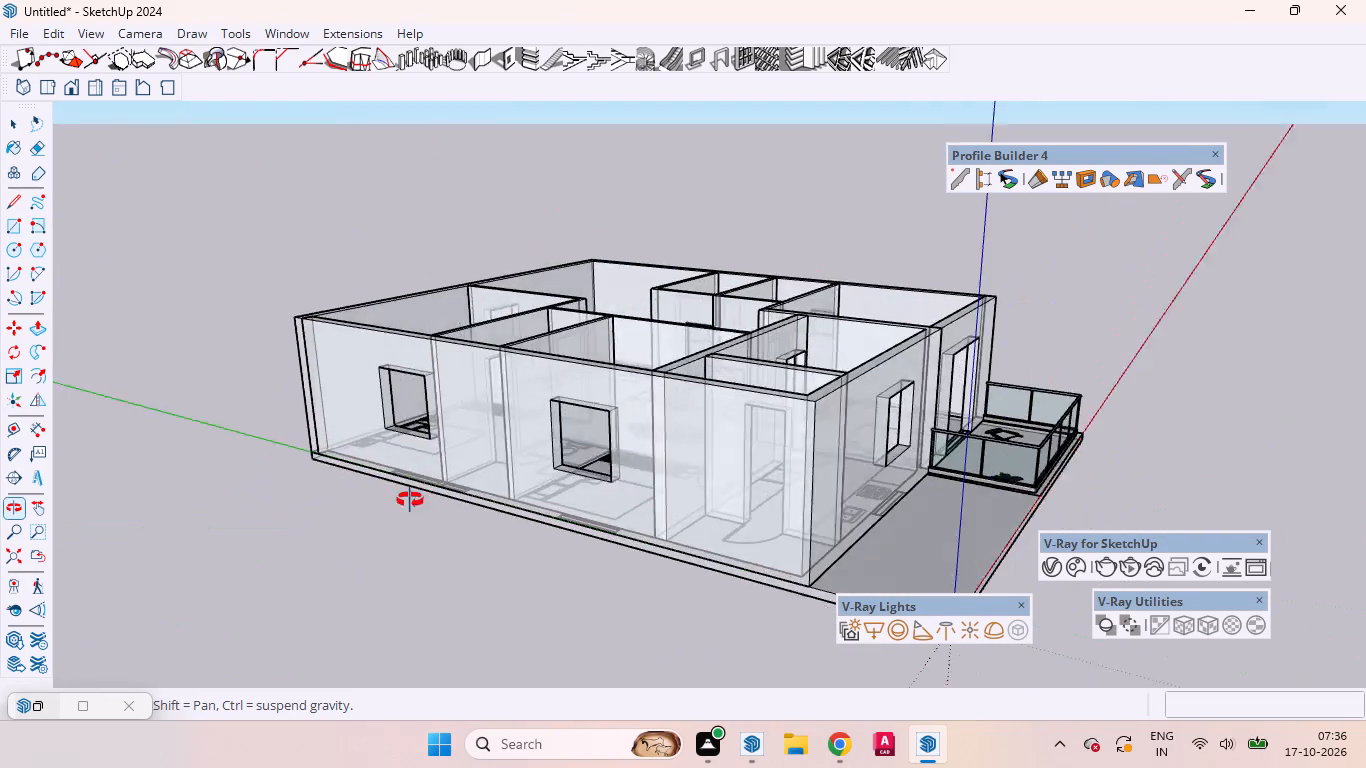
middle_drag(410, 500, 407, 500)
middle_drag(731, 522, 473, 537)
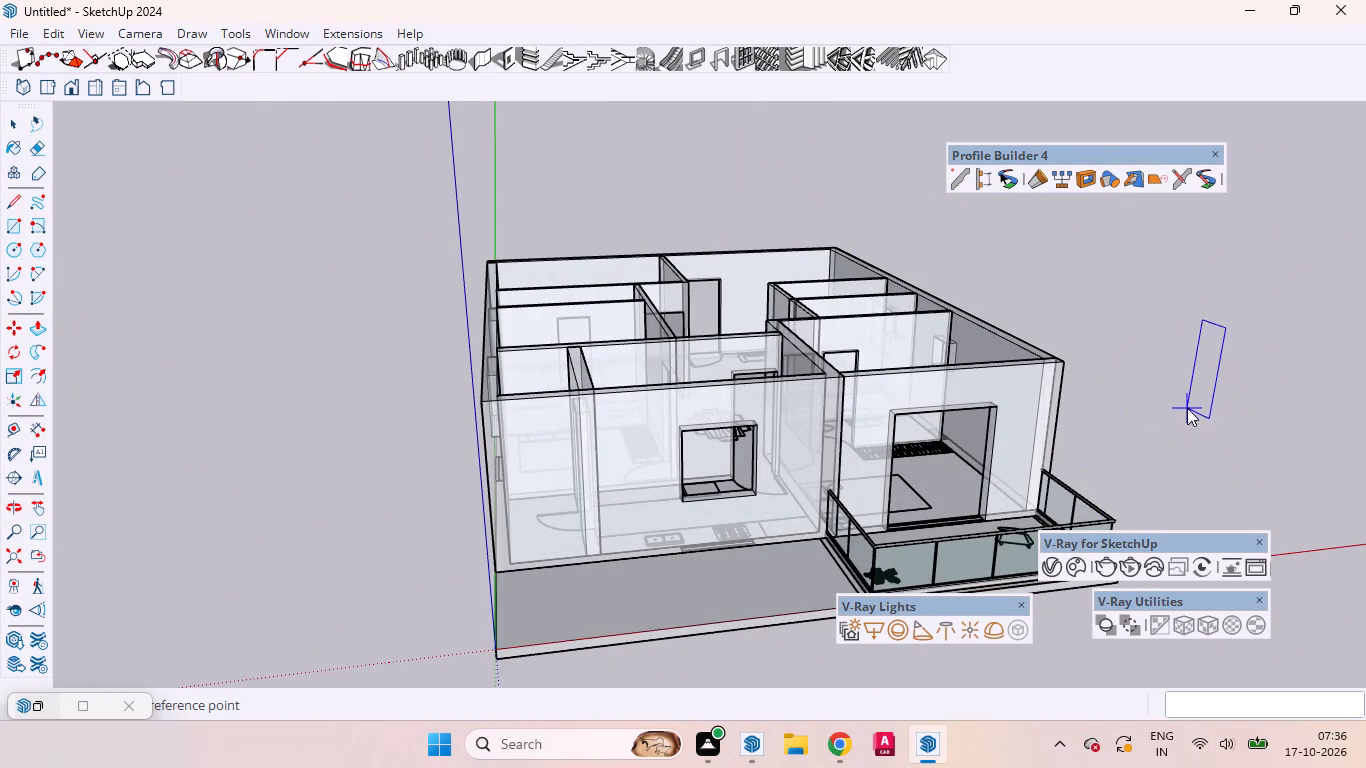
key(space)
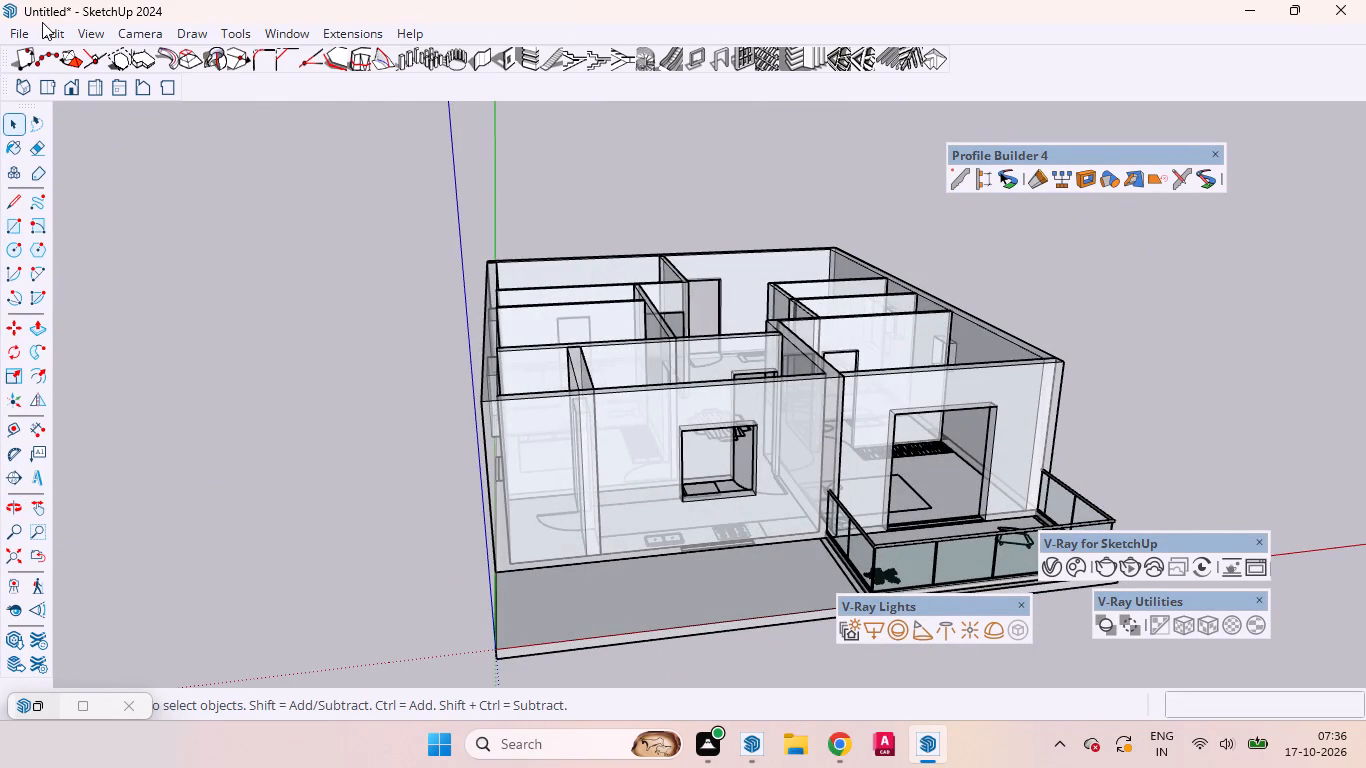
Turn off the X-ray face style.
click(91, 35)
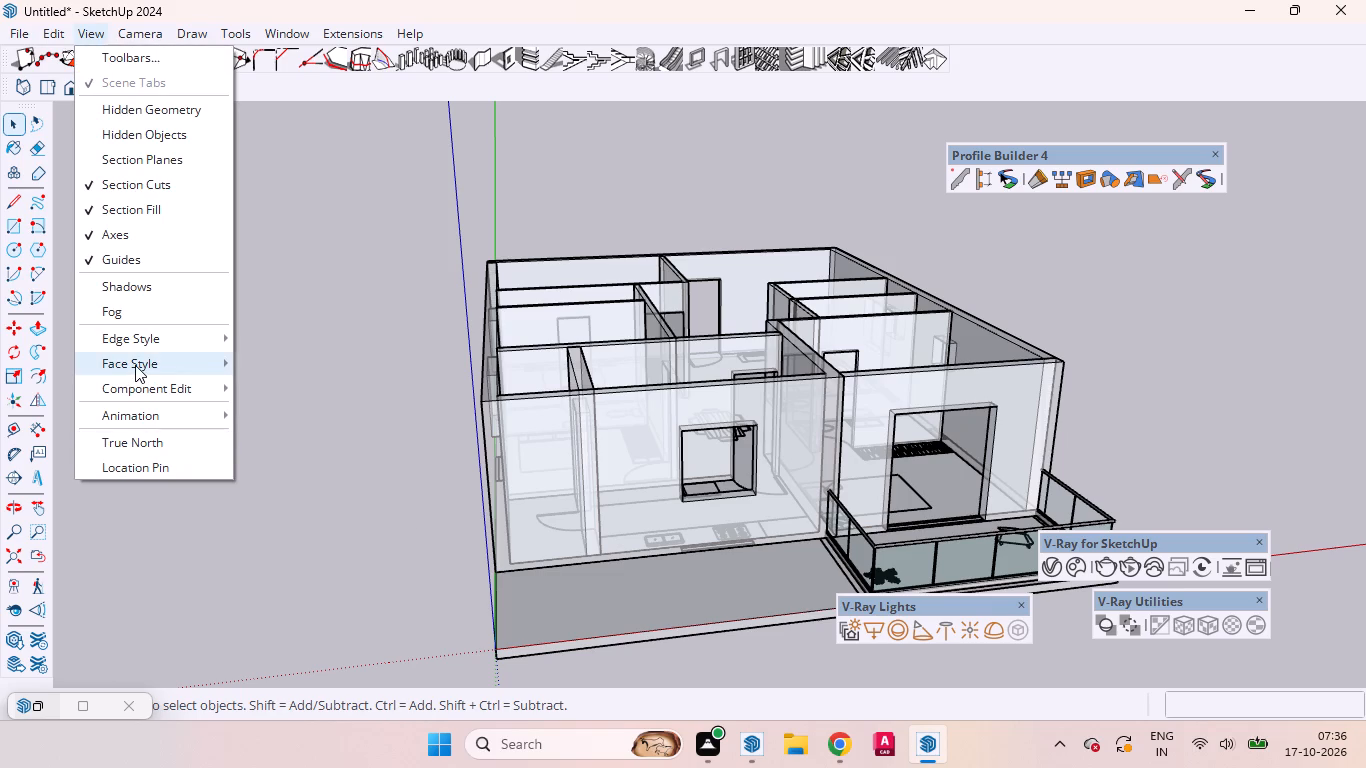
click(321, 368)
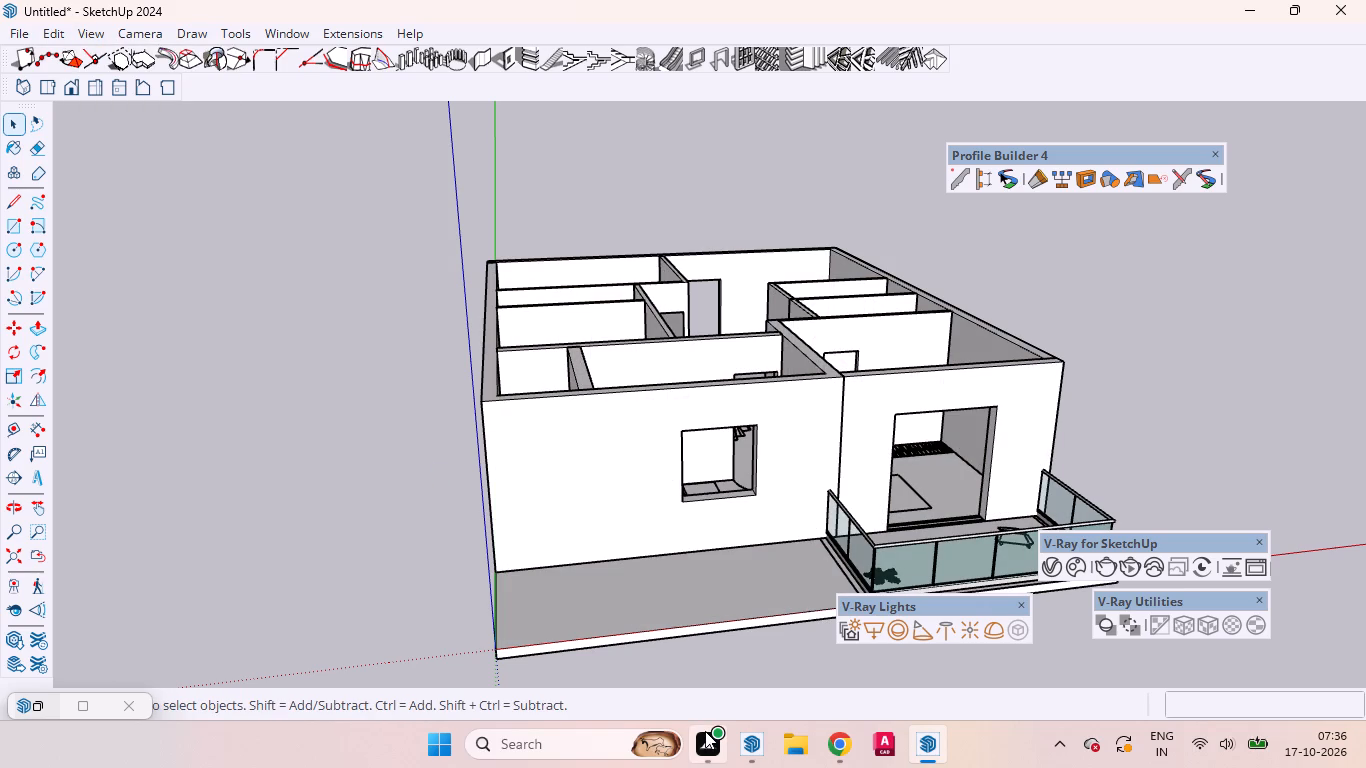
Examine the opaque model from the entrance side and above, looking into the living room, dining area and adjoining bedroom.
middle_drag(362, 412, 431, 435)
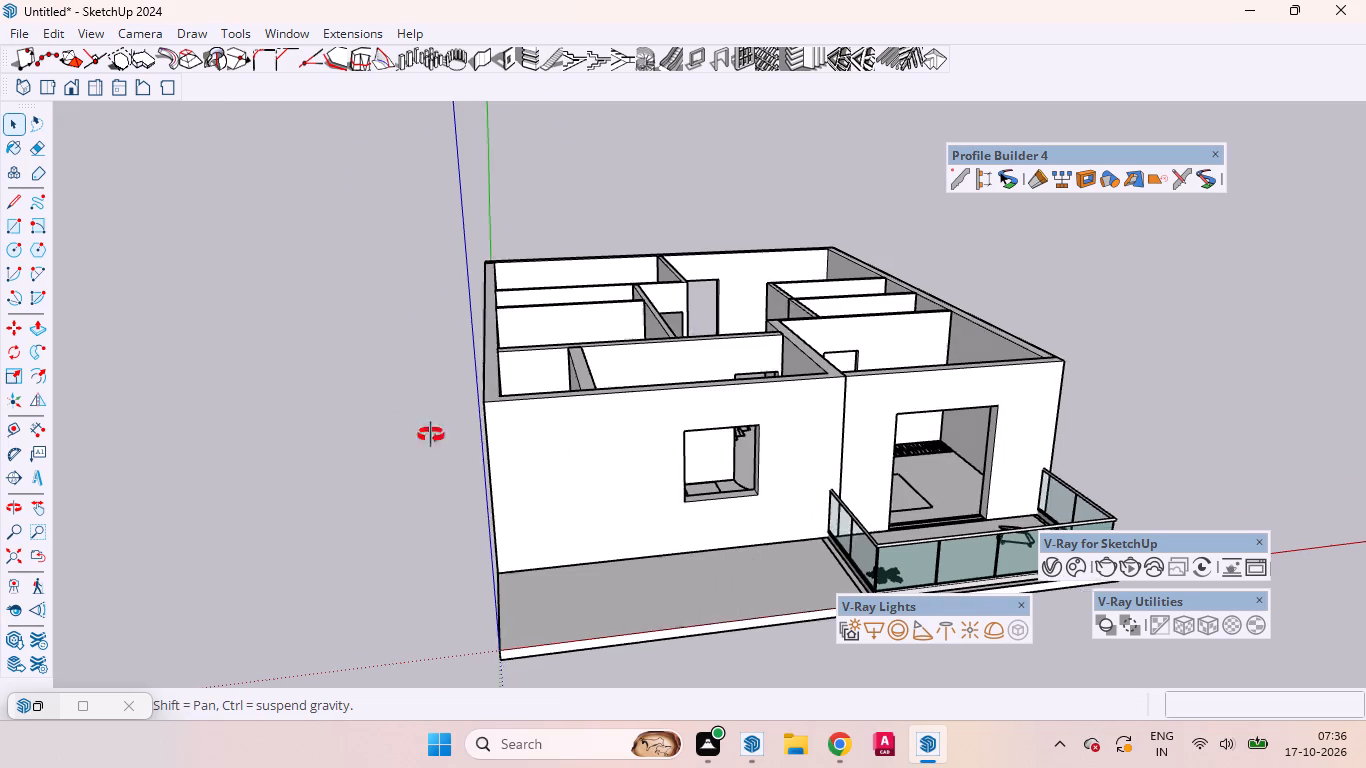
middle_drag(431, 435, 1365, 502)
scroll(881, 295, down, 8)
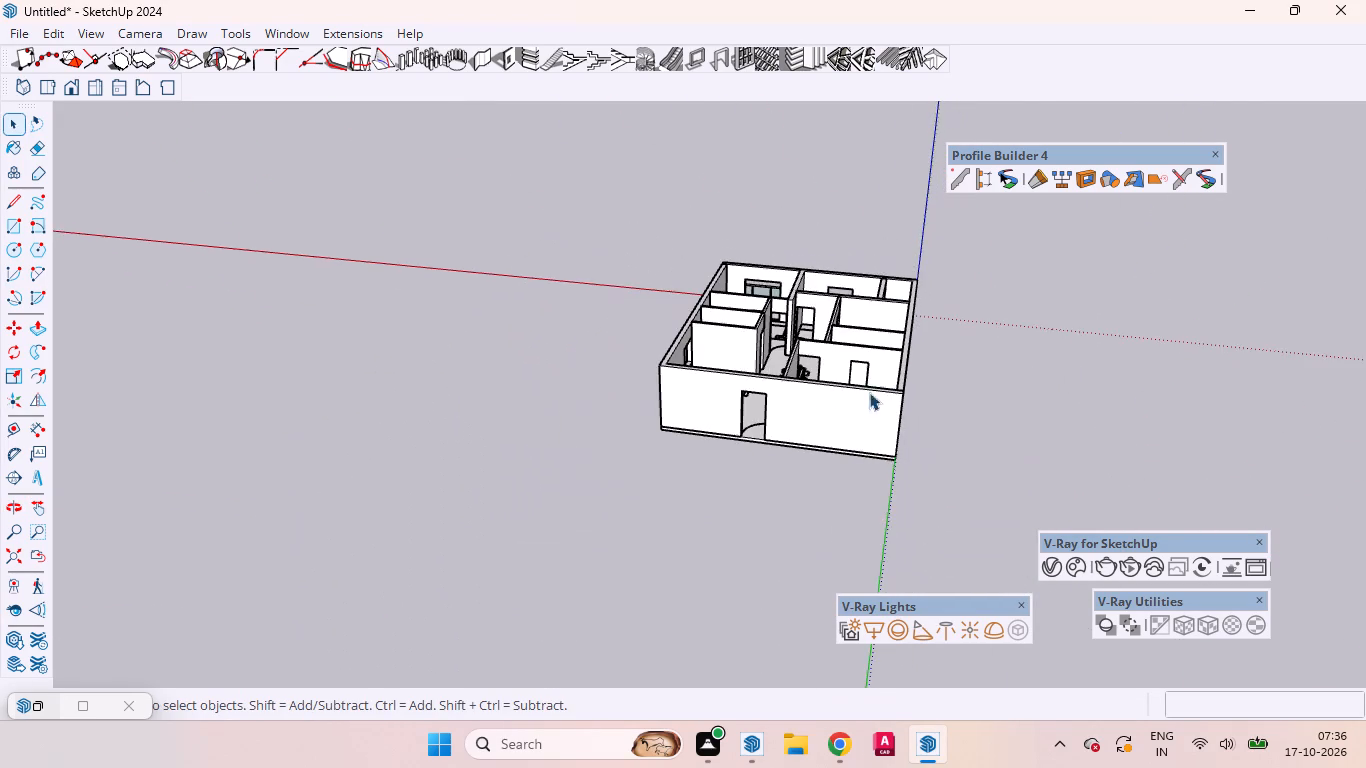
scroll(710, 406, up, 7)
scroll(756, 425, down, 1)
scroll(756, 426, up, 1)
scroll(758, 426, down, 3)
scroll(758, 426, up, 10)
middle_drag(804, 472, 888, 567)
scroll(888, 567, up, 1)
scroll(654, 357, down, 6)
scroll(662, 345, up, 4)
scroll(663, 345, down, 2)
middle_drag(842, 335, 887, 466)
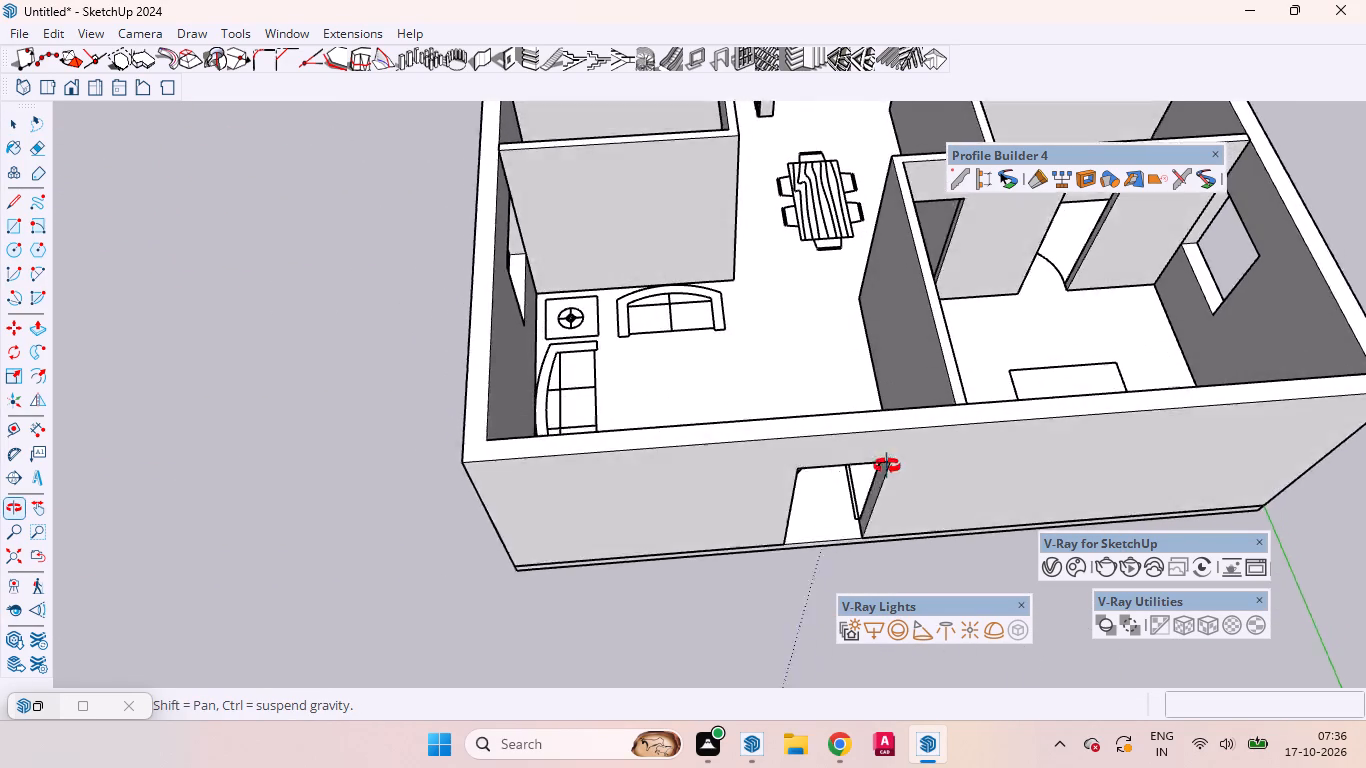
middle_drag(887, 466, 893, 543)
scroll(893, 543, up, 1)
scroll(789, 436, up, 9)
scroll(717, 419, down, 2)
scroll(706, 417, up, 1)
scroll(704, 417, down, 8)
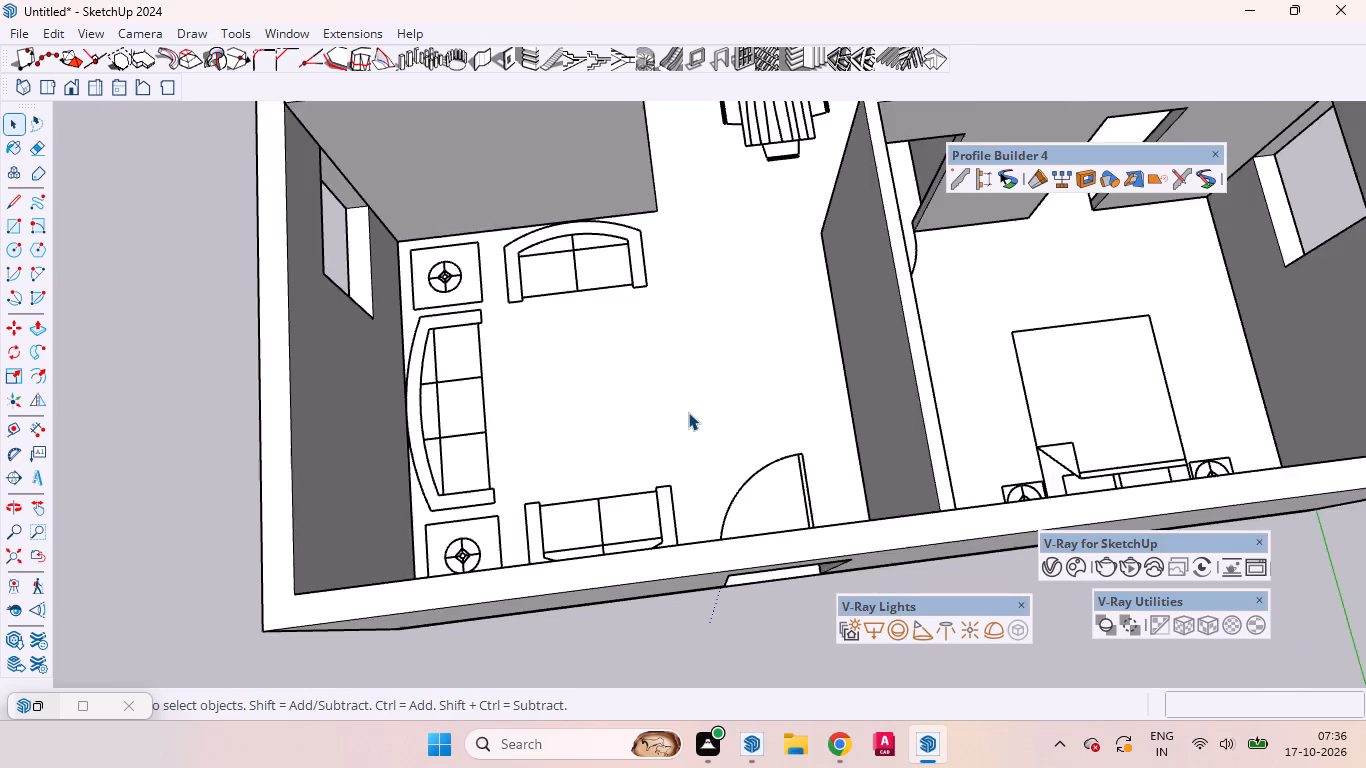
scroll(688, 412, down, 5)
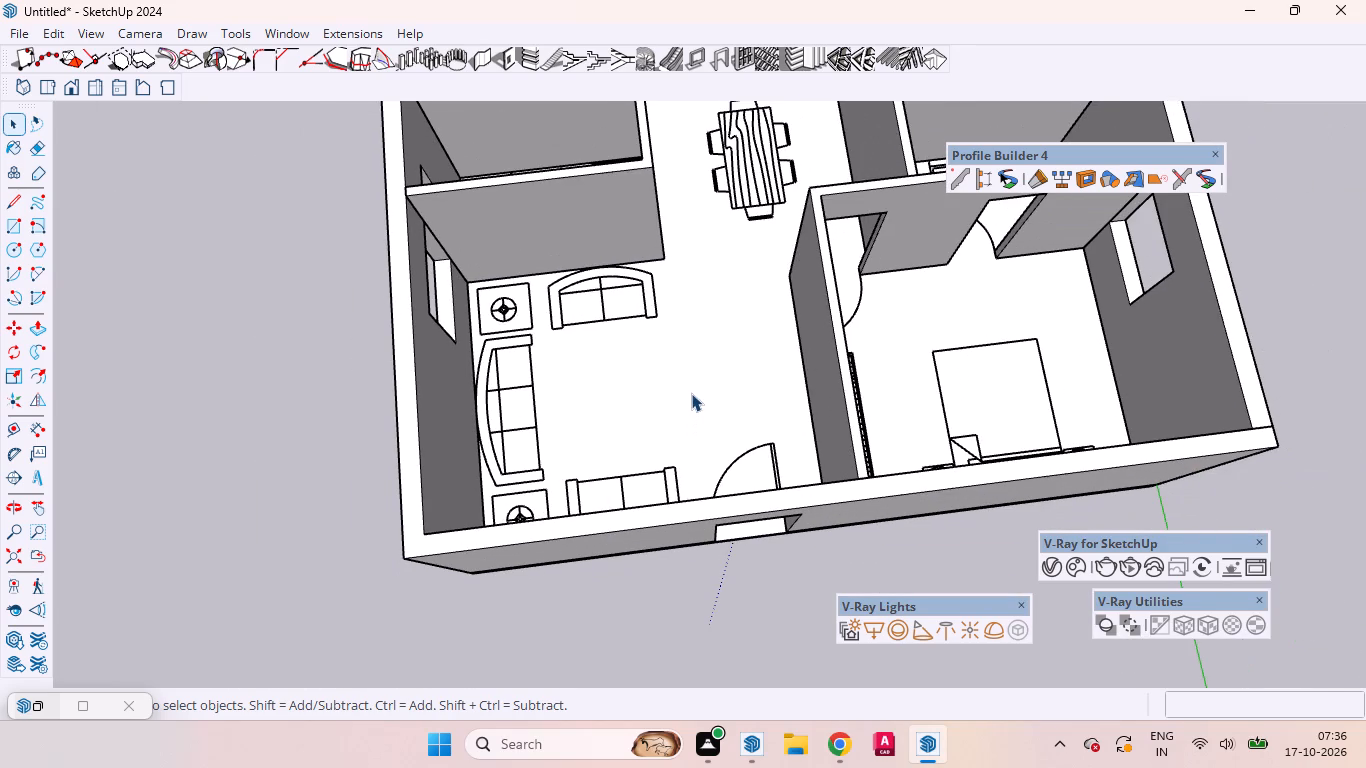
scroll(681, 401, down, 6)
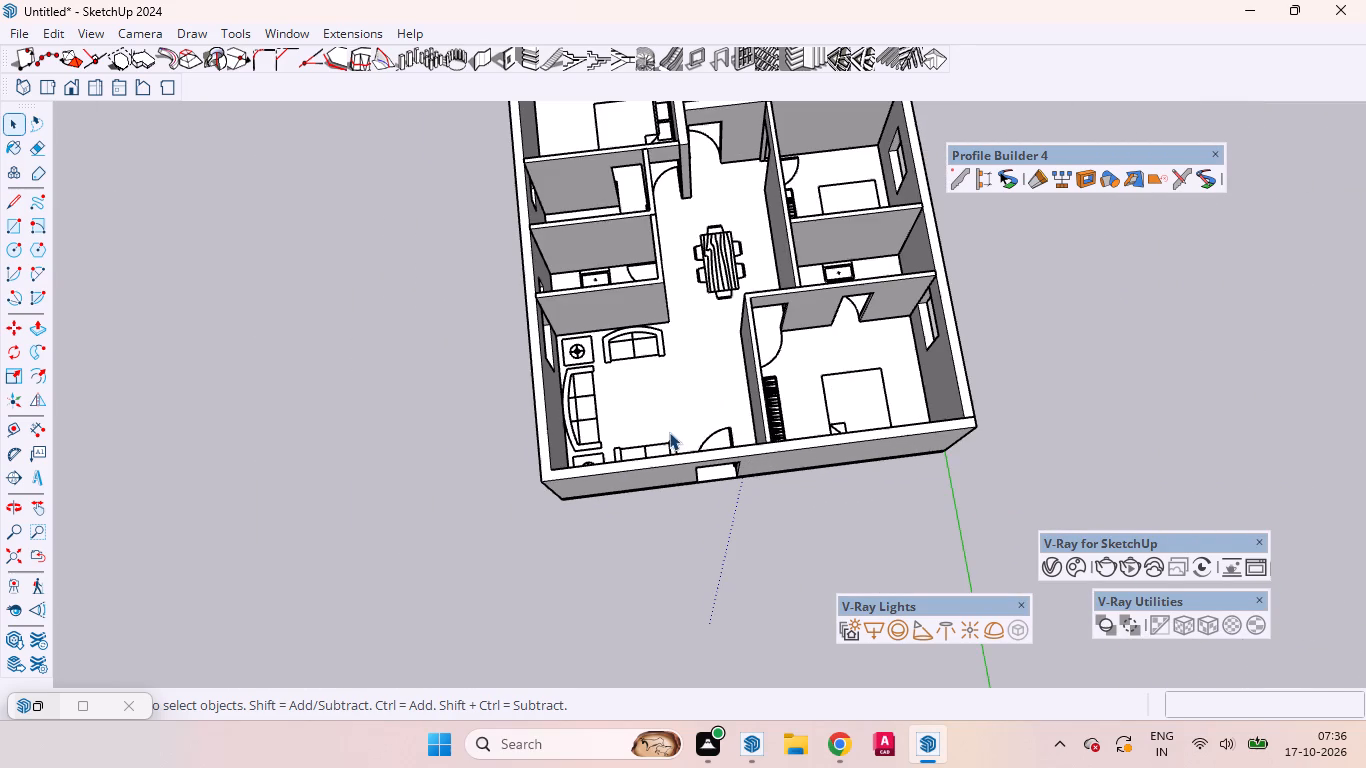
middle_drag(755, 415, 648, 377)
scroll(606, 330, up, 2)
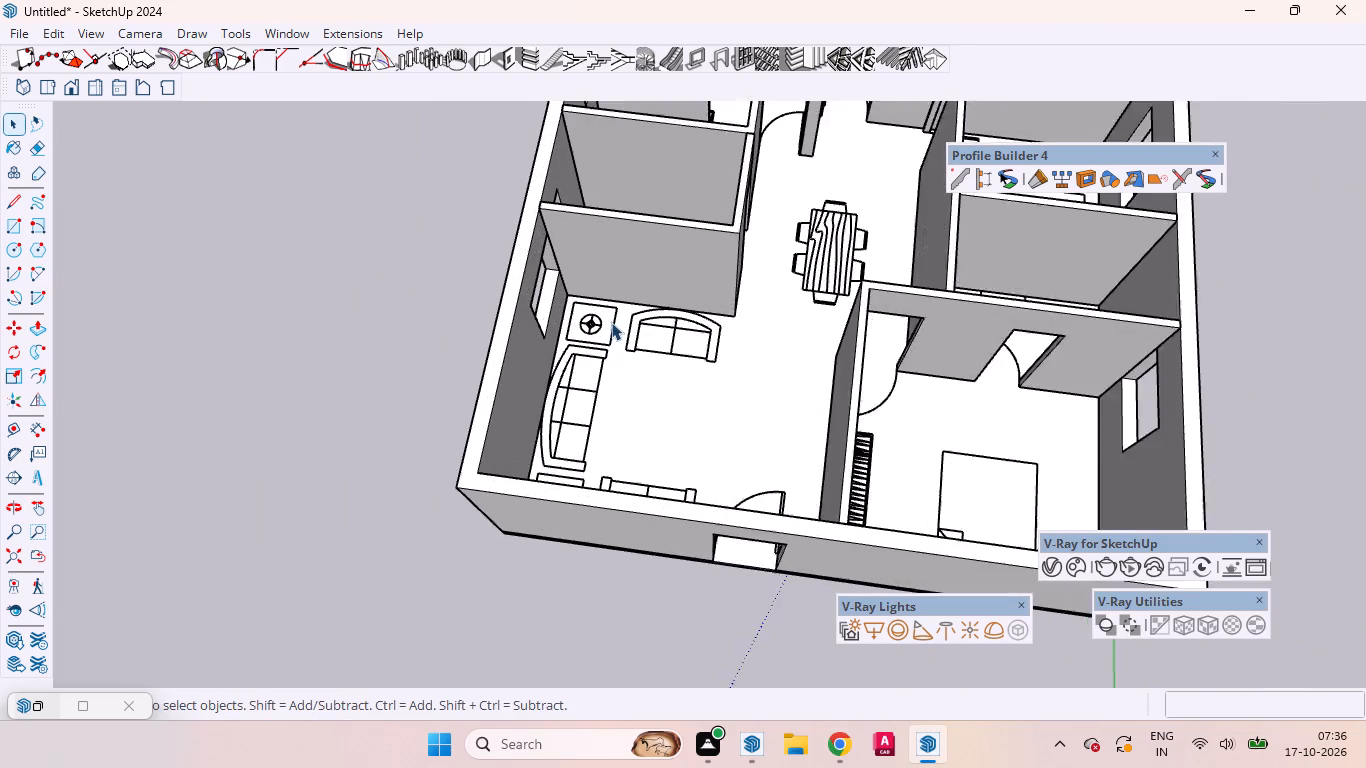
scroll(611, 322, up, 6)
middle_drag(602, 358, 920, 247)
scroll(933, 237, up, 1)
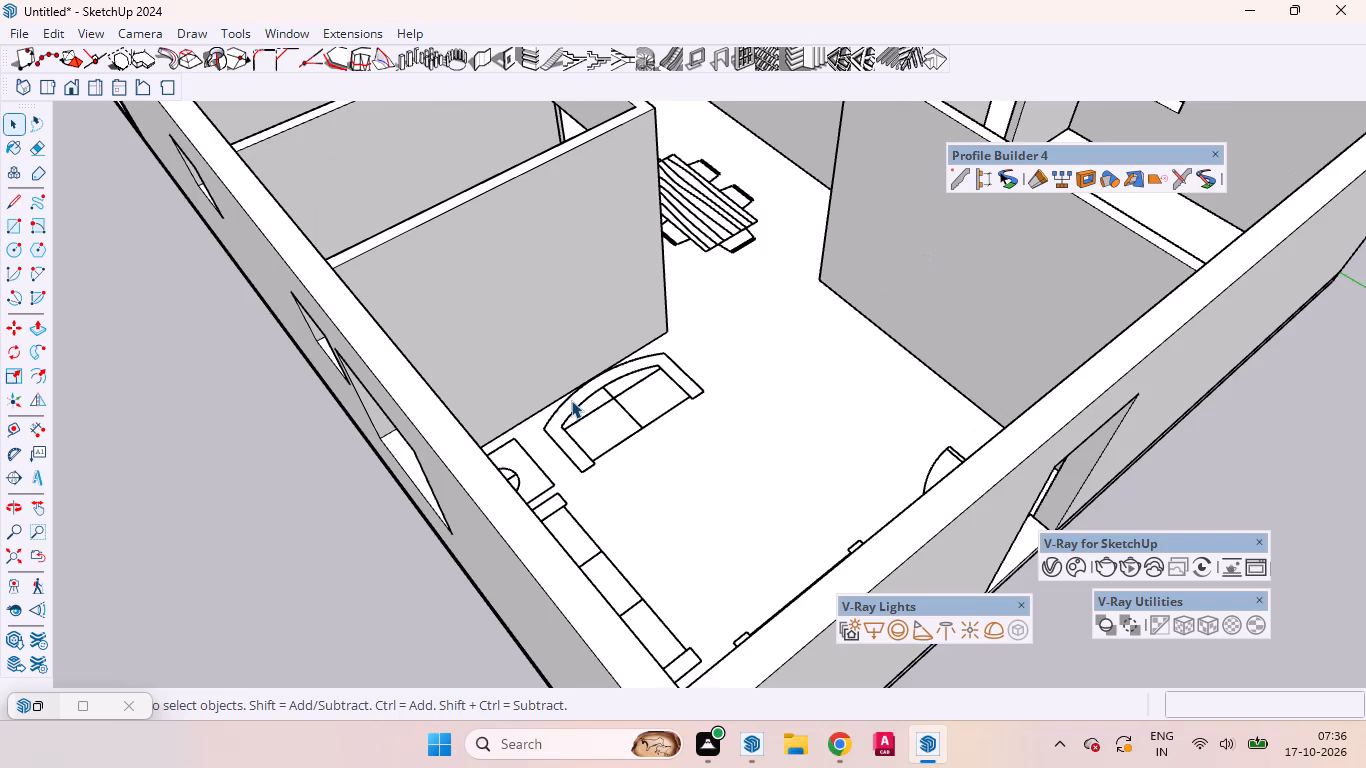
Start a new empty group for the window in the outer wall beside the living-room sofa.
scroll(598, 403, up, 4)
scroll(644, 397, down, 10)
middle_drag(659, 427, 824, 291)
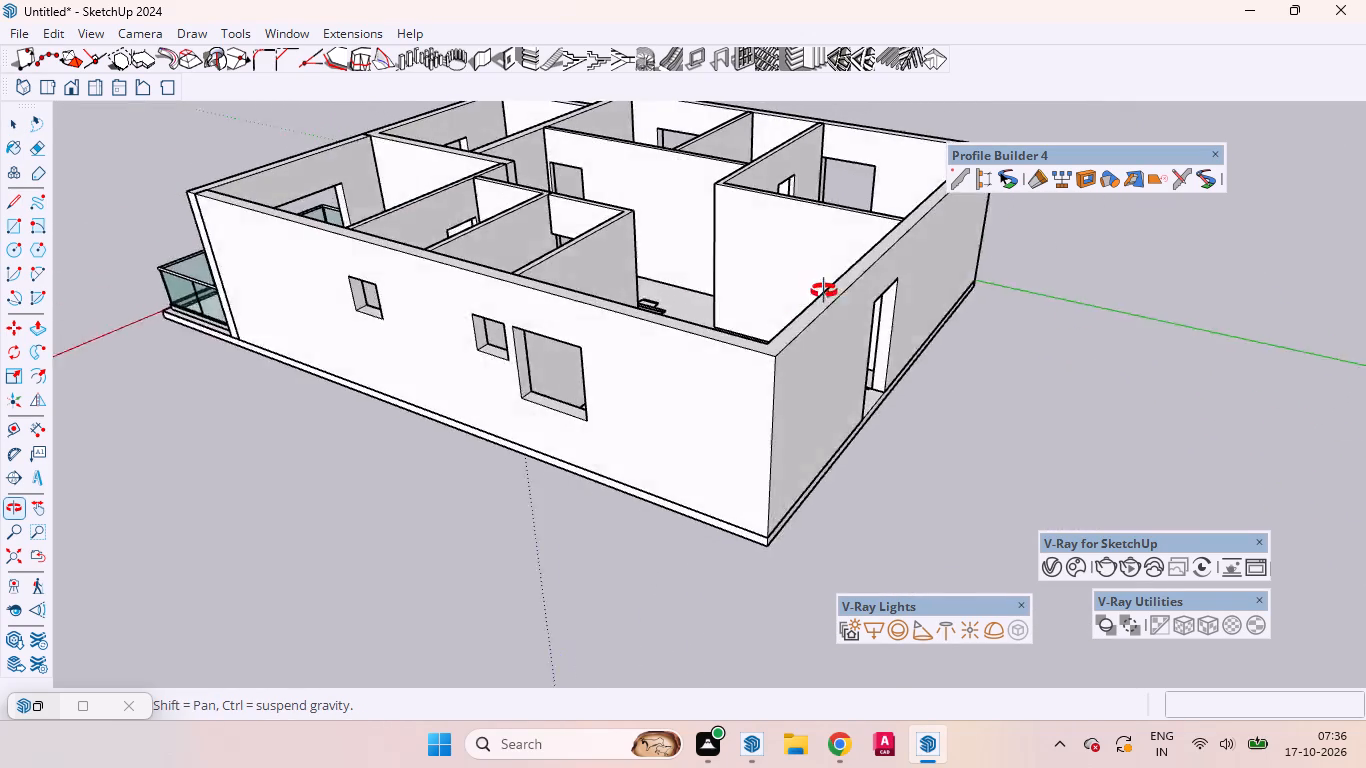
middle_drag(824, 291, 850, 291)
scroll(478, 386, up, 5)
scroll(491, 380, down, 2)
scroll(567, 388, up, 5)
middle_drag(594, 406, 644, 370)
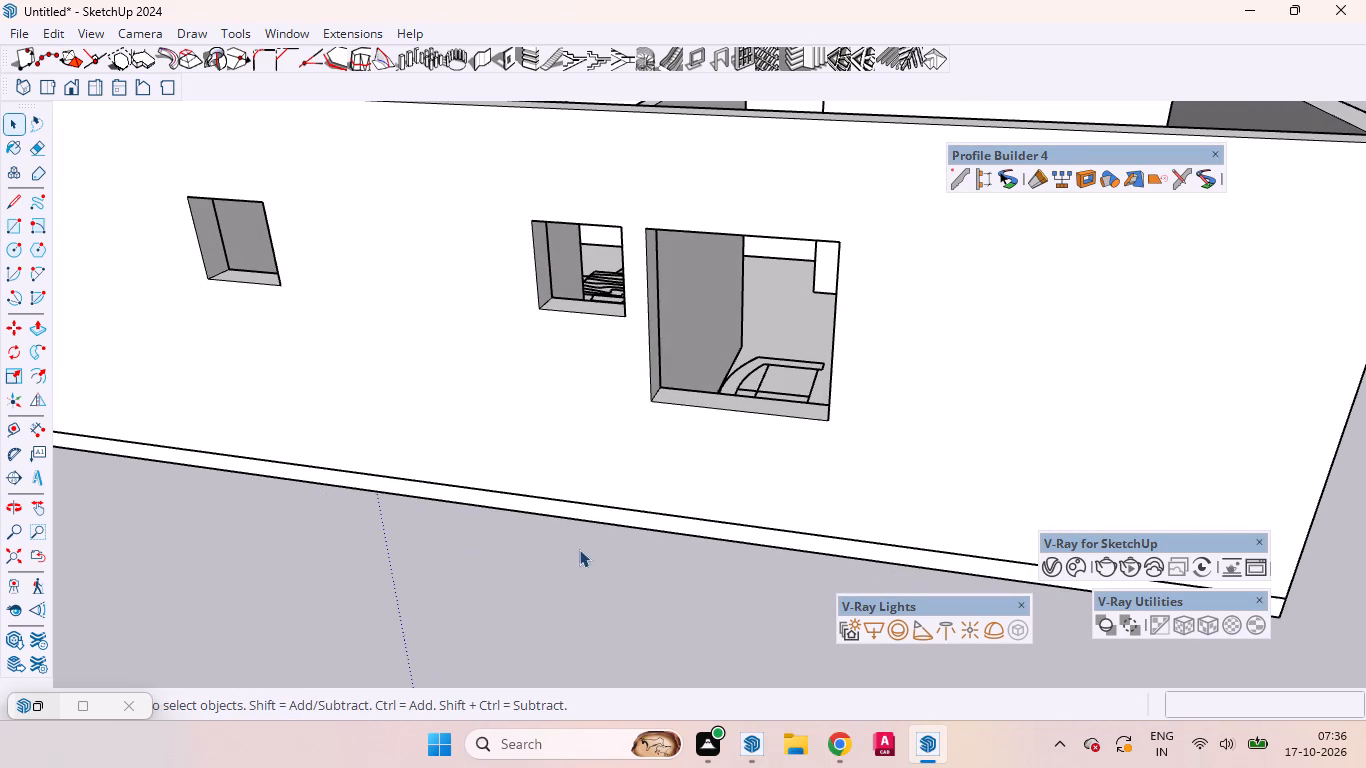
right_click(570, 556)
click(610, 617)
Draw a vertical 4' by 4' rectangle filling the large living-room window opening, set midway through the wall thickness.
scroll(704, 313, up, 4)
scroll(704, 313, down, 2)
scroll(704, 313, up, 2)
scroll(704, 313, down, 1)
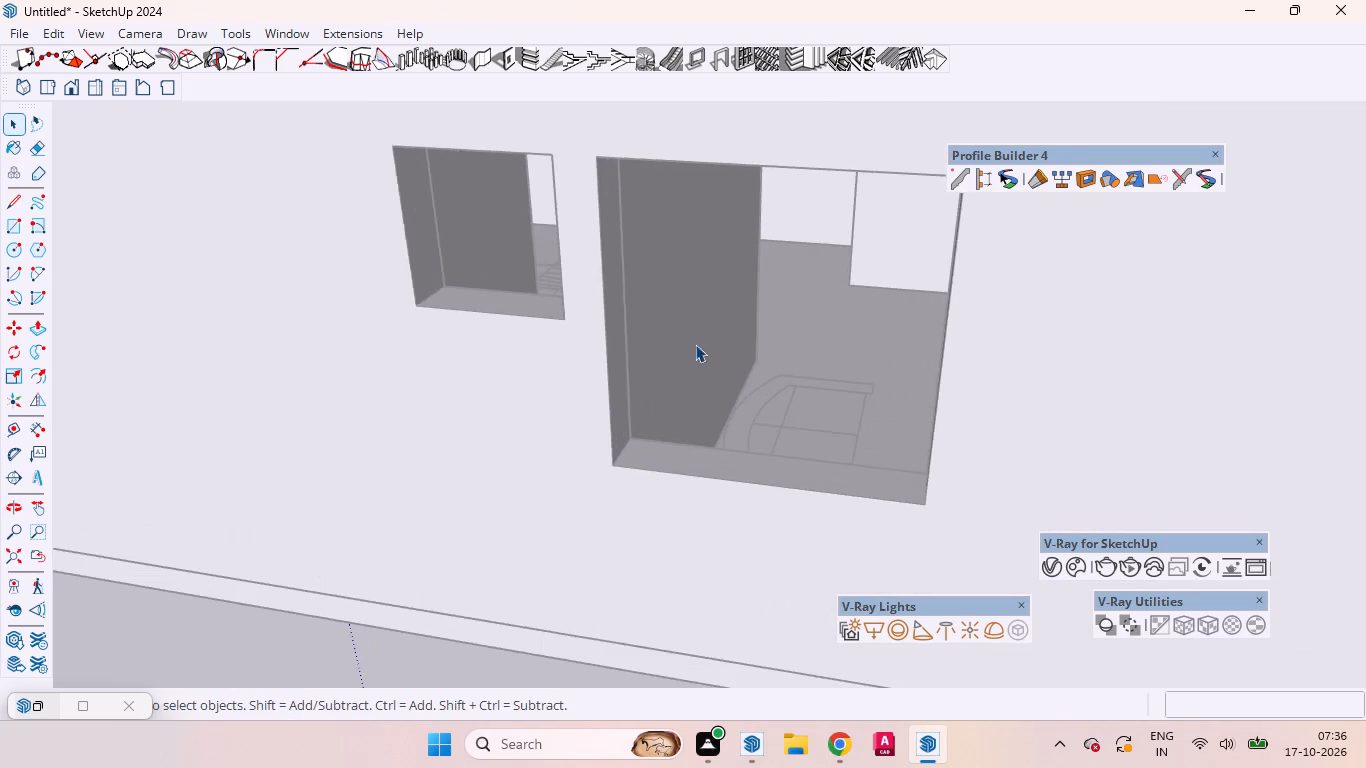
middle_drag(695, 385, 662, 367)
scroll(662, 367, up, 5)
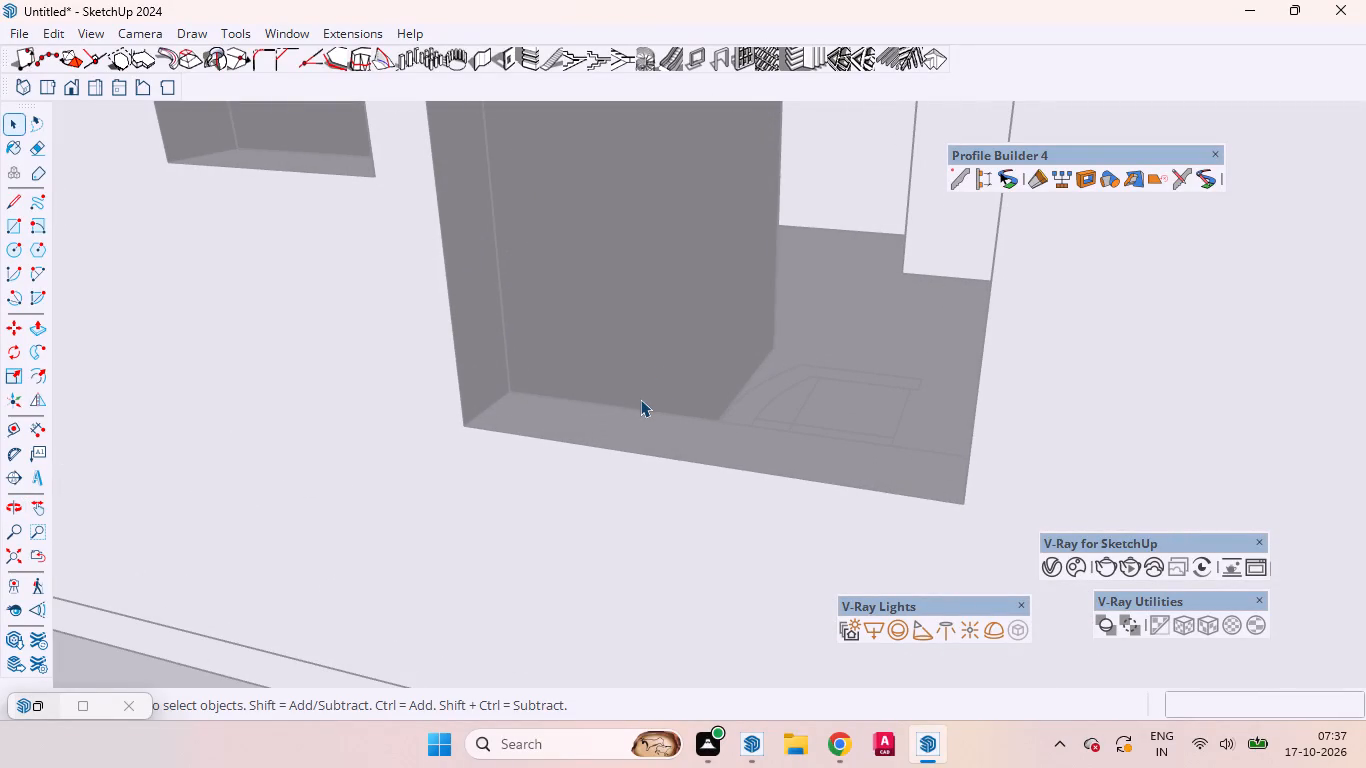
key(r)
click(496, 404)
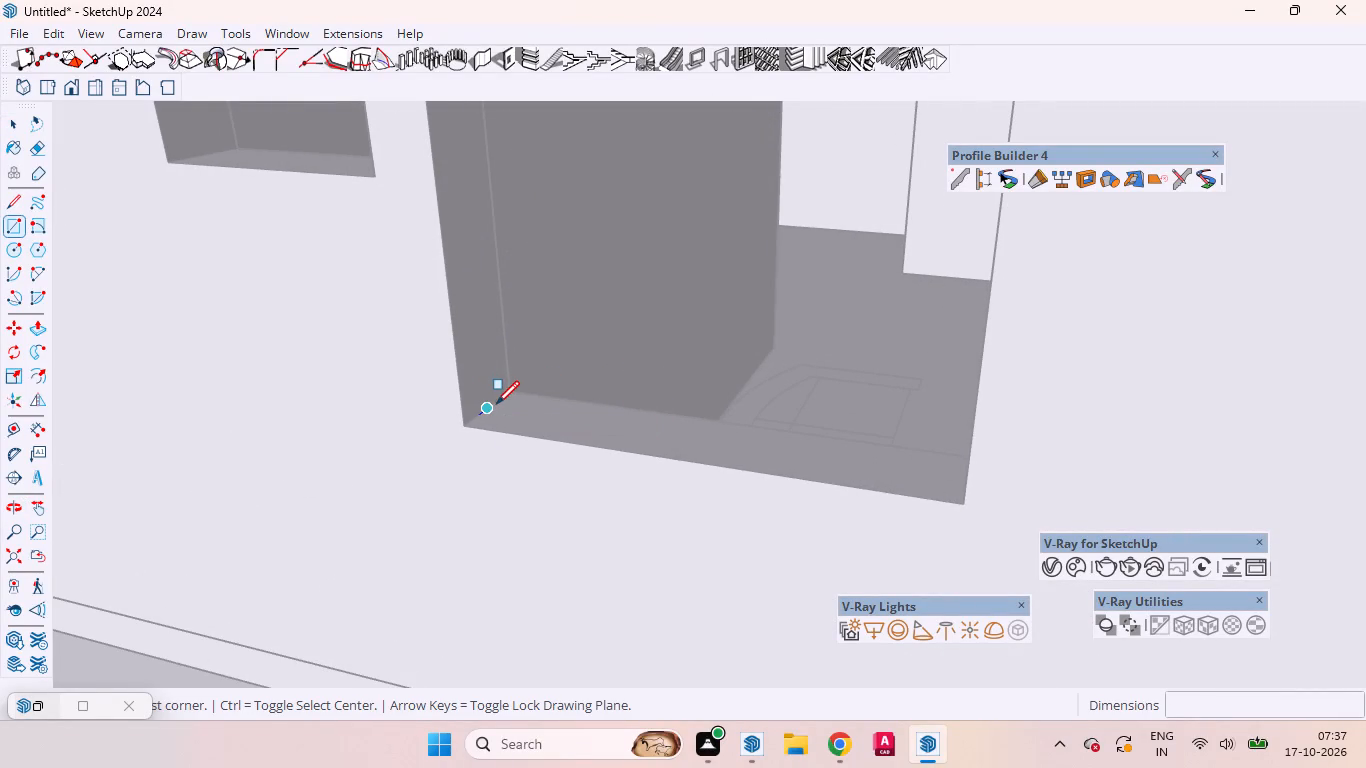
scroll(554, 371, down, 3)
scroll(557, 381, up, 1)
scroll(558, 382, down, 11)
scroll(578, 430, up, 2)
scroll(579, 430, down, 4)
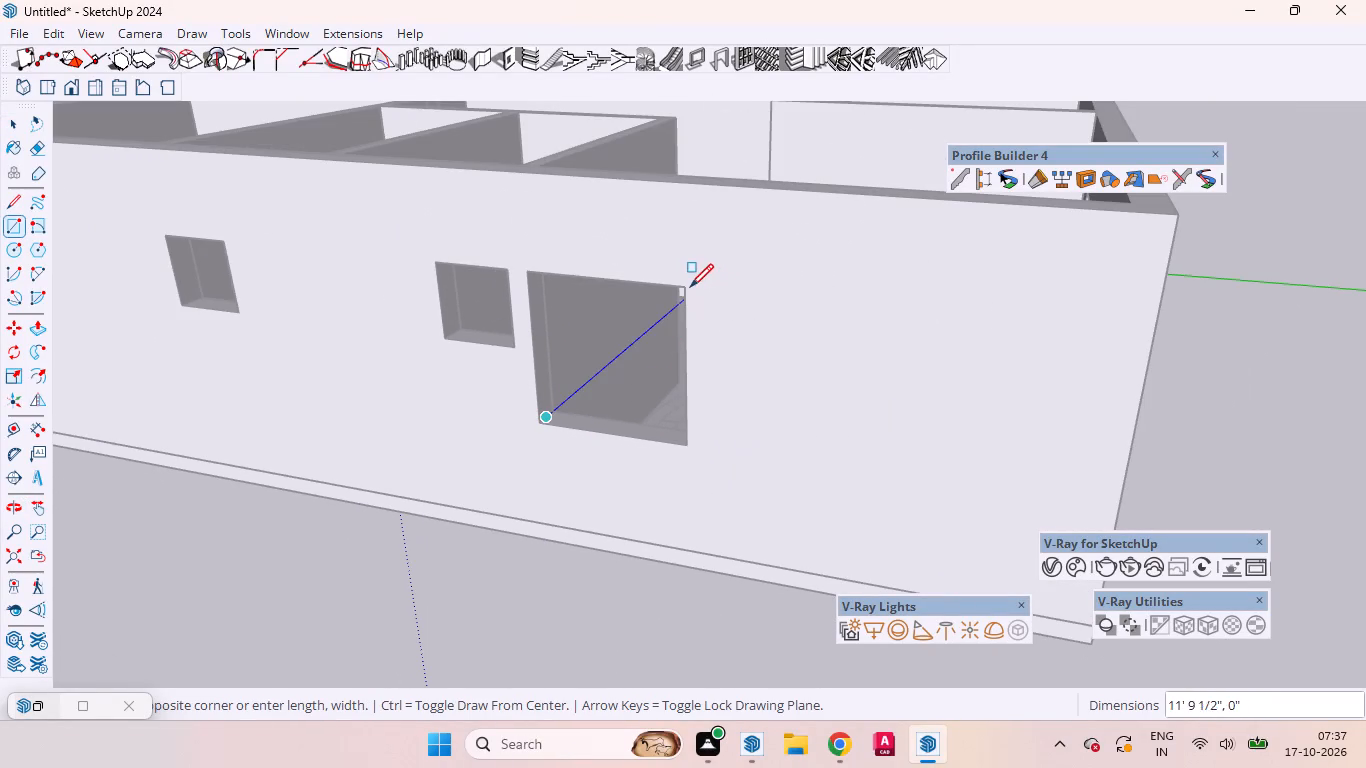
middle_drag(654, 315, 778, 293)
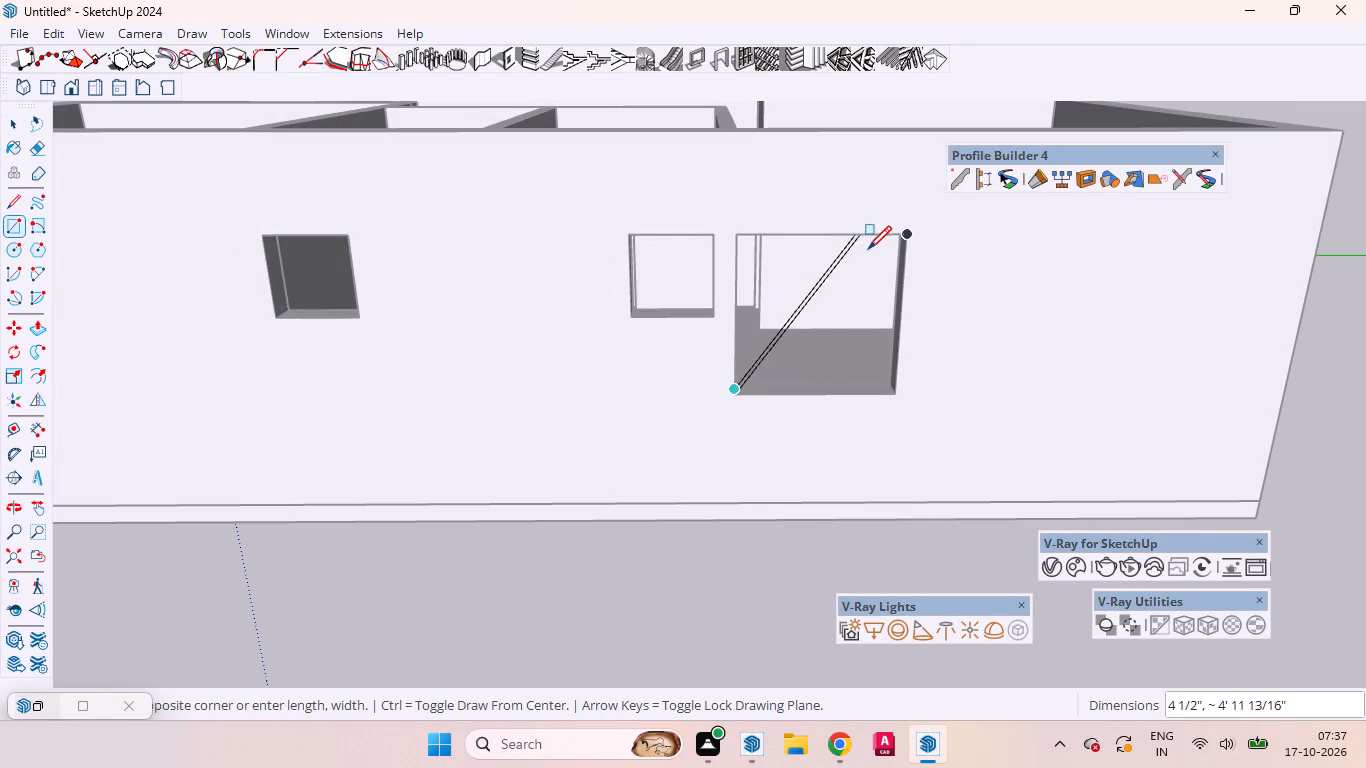
key(Left)
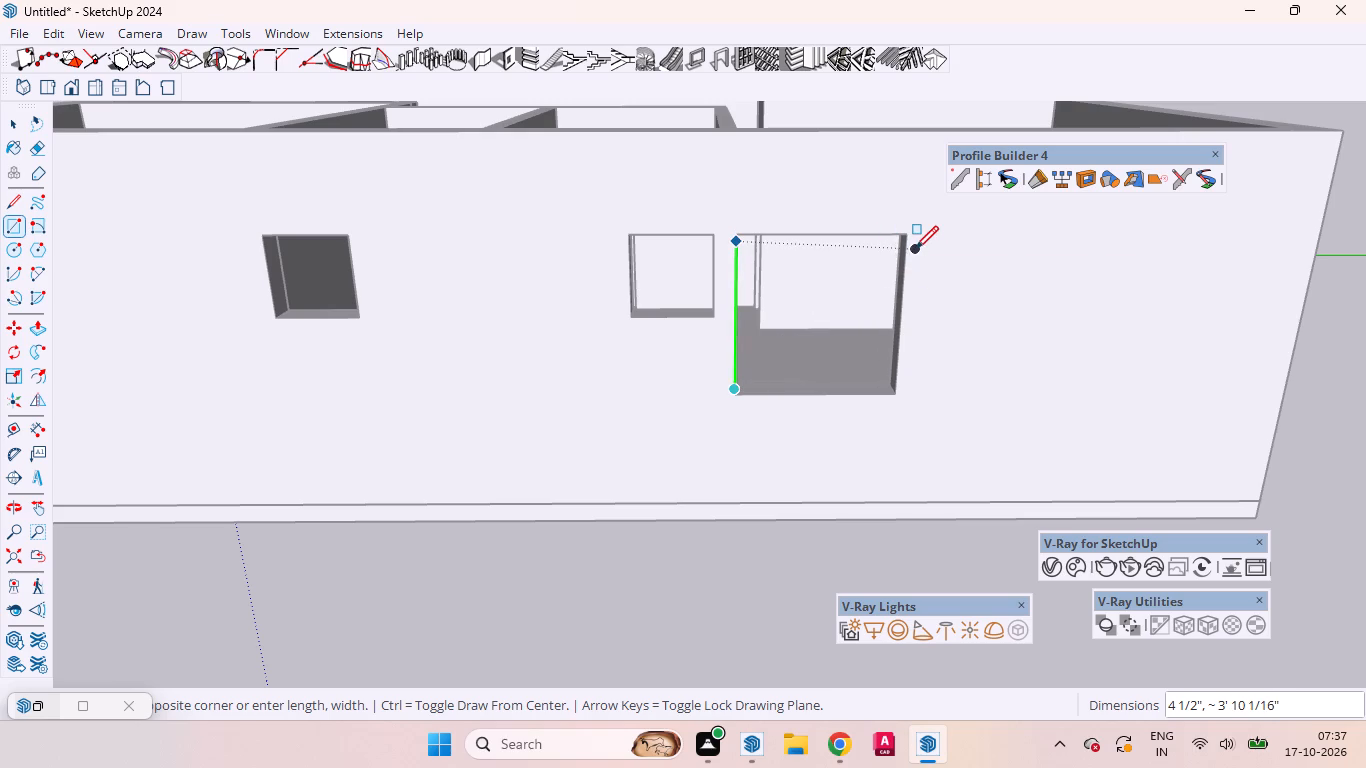
key(Right)
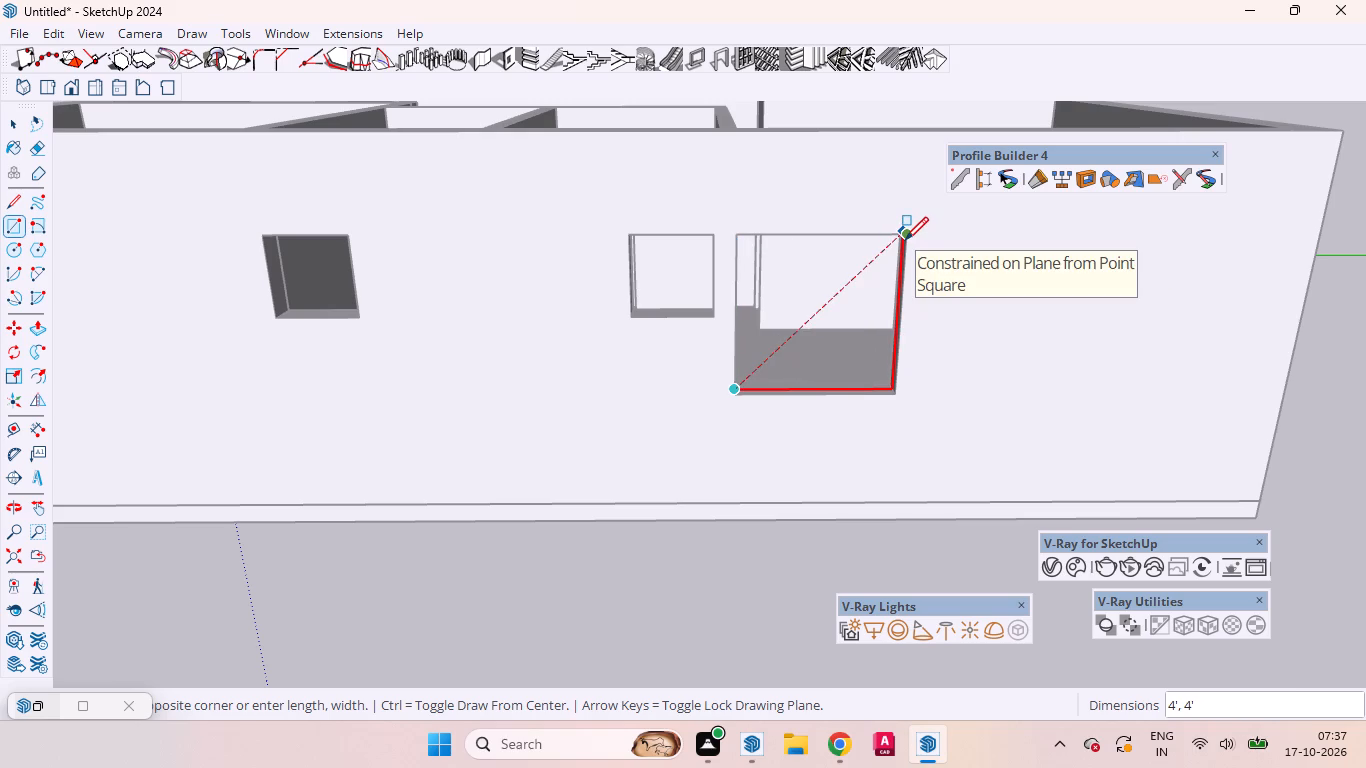
click(905, 240)
key(space)
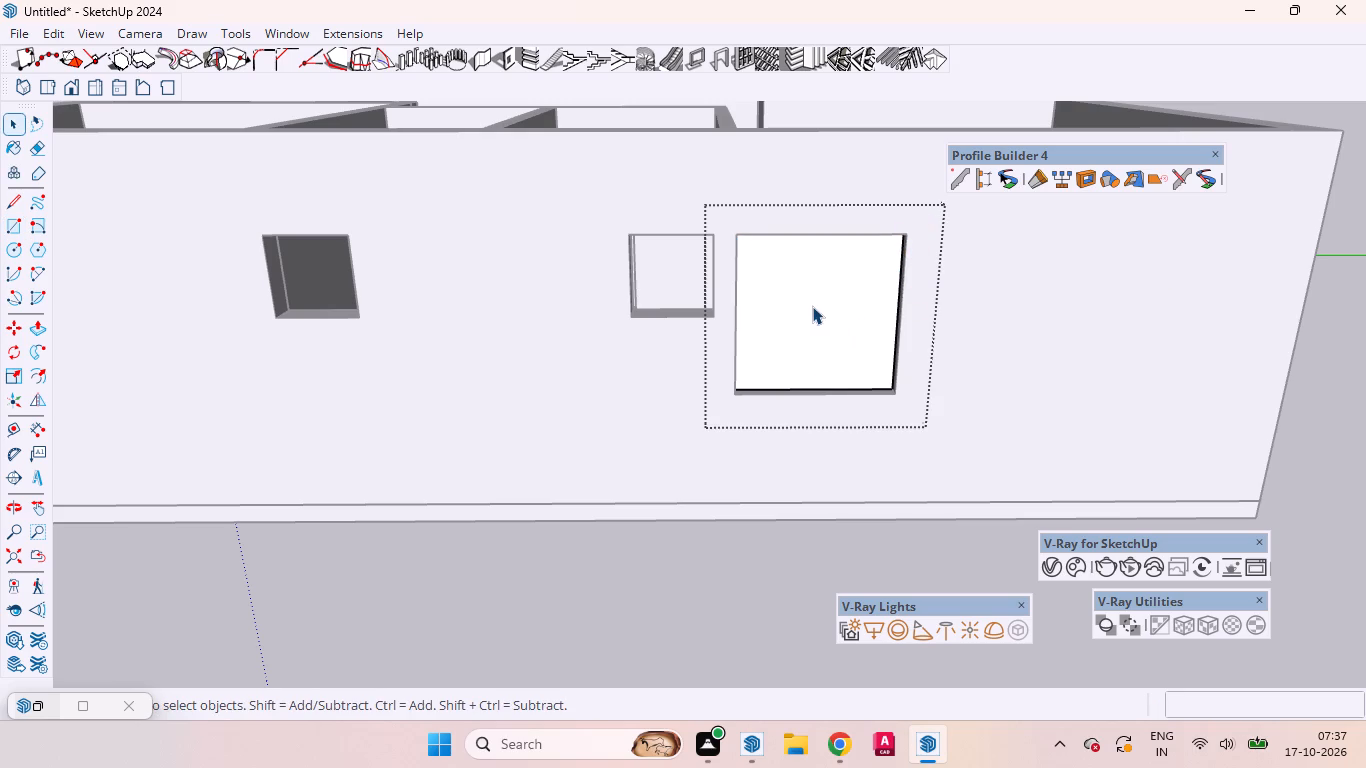
Start Panel Divider on the rectangle's face and set frame depth 4, frame width 2 and divider width 1.
click(812, 304)
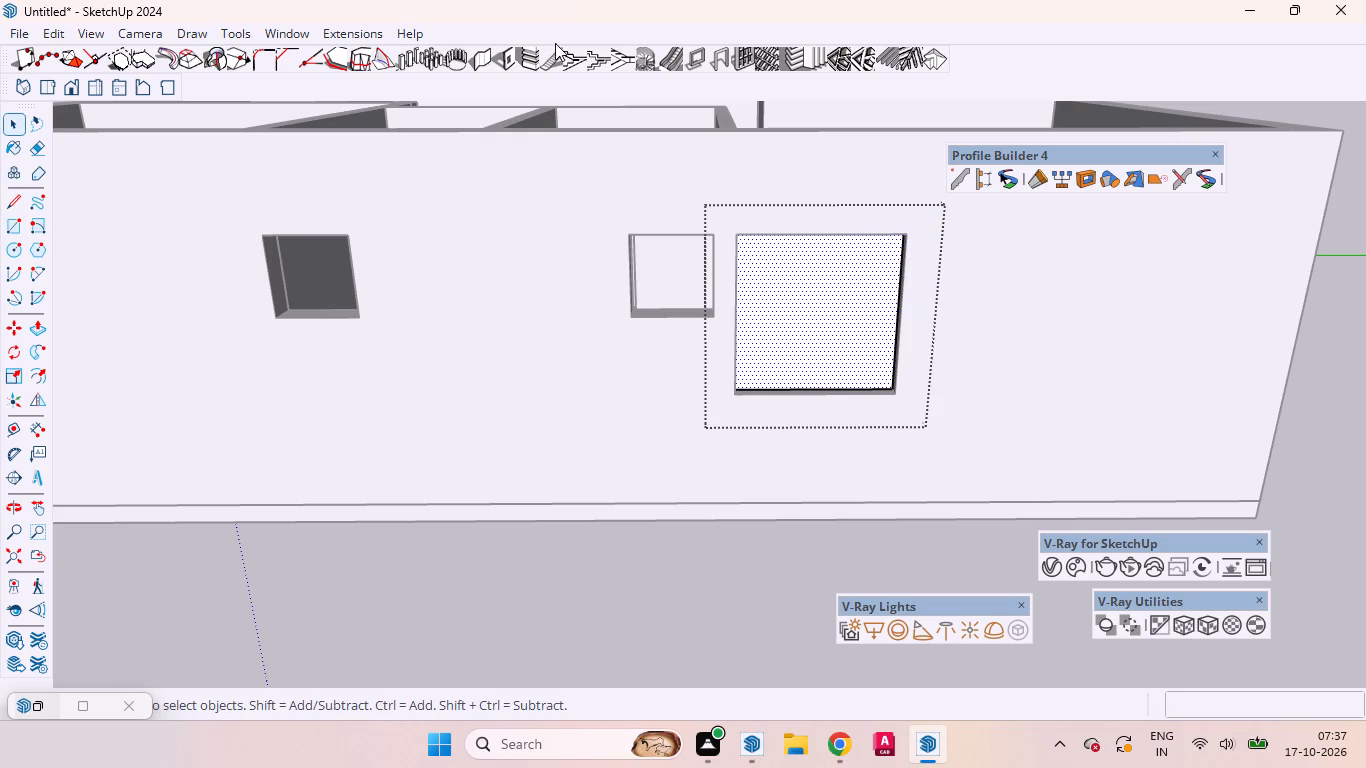
click(746, 57)
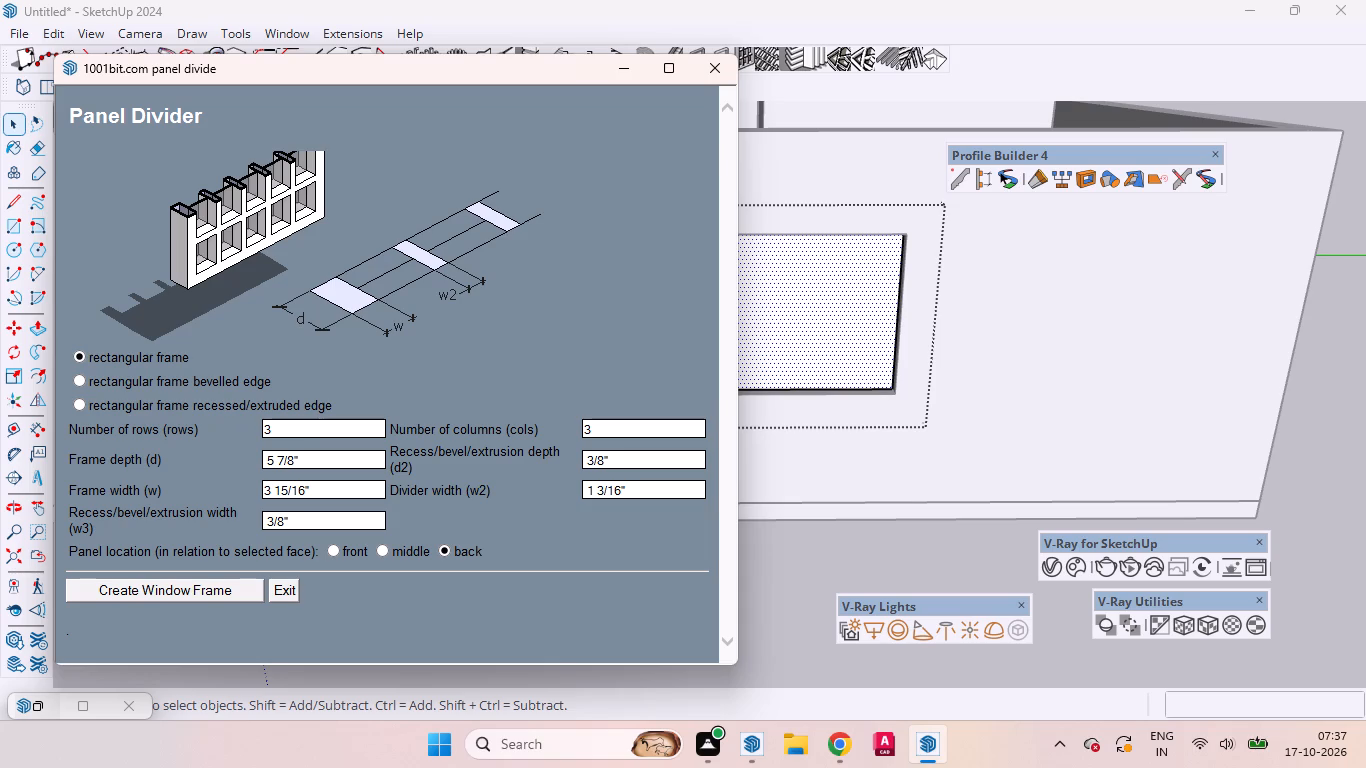
click(308, 464)
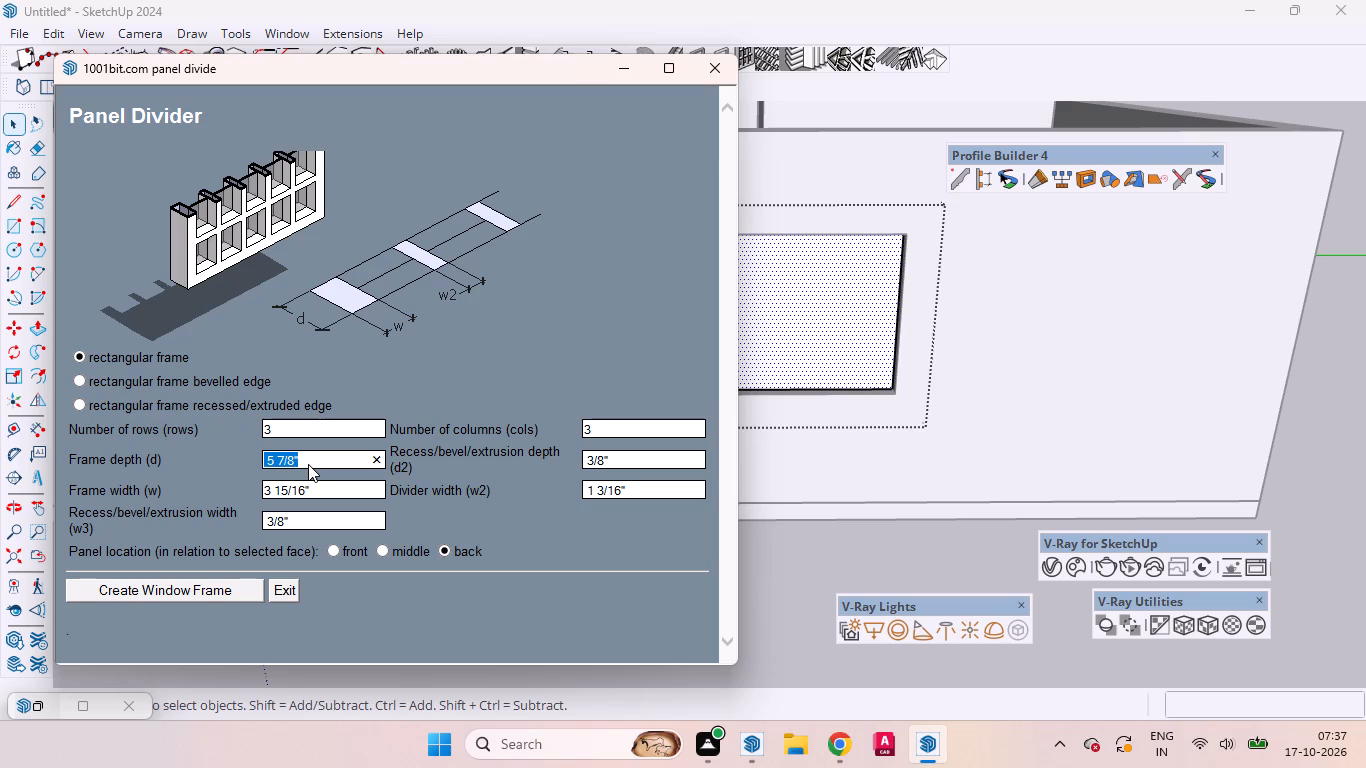
key(BackSpace)
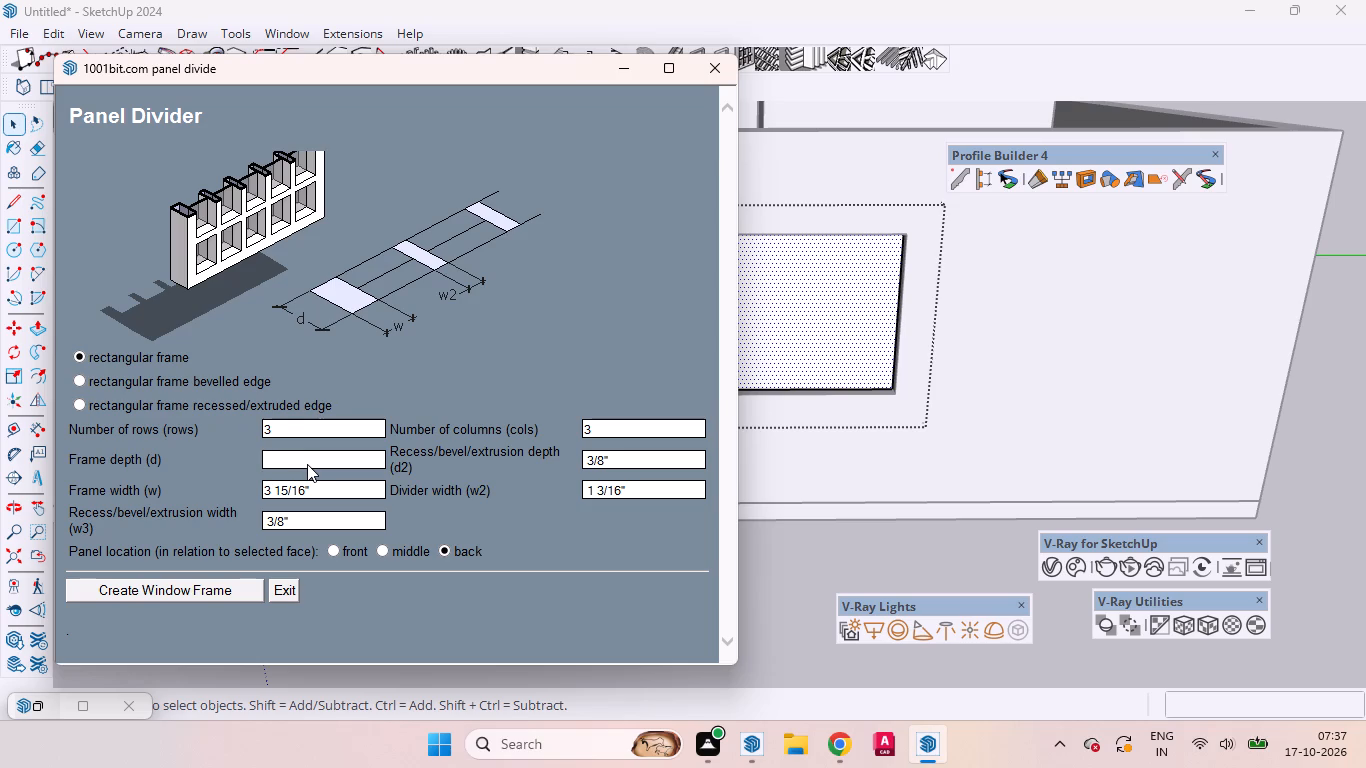
key(4)
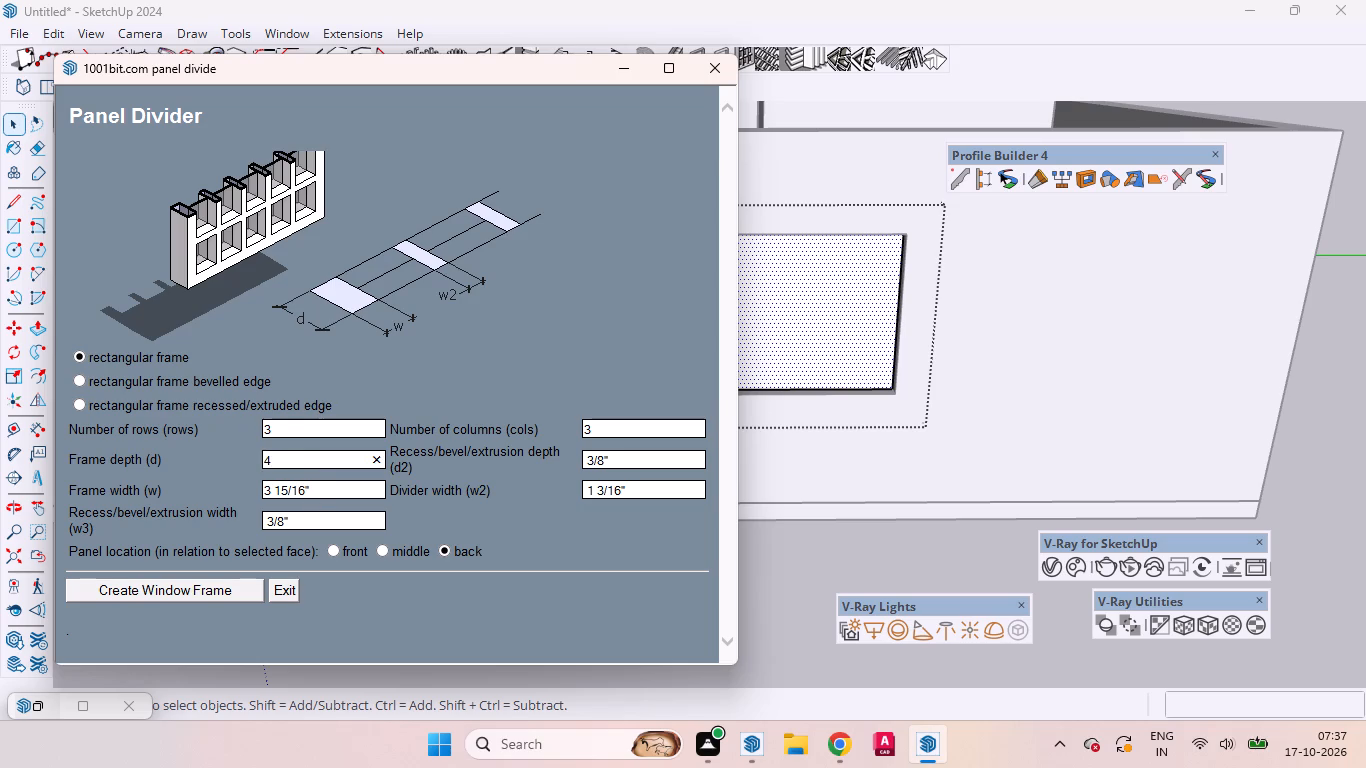
click(322, 494)
key(BackSpace)
key(2)
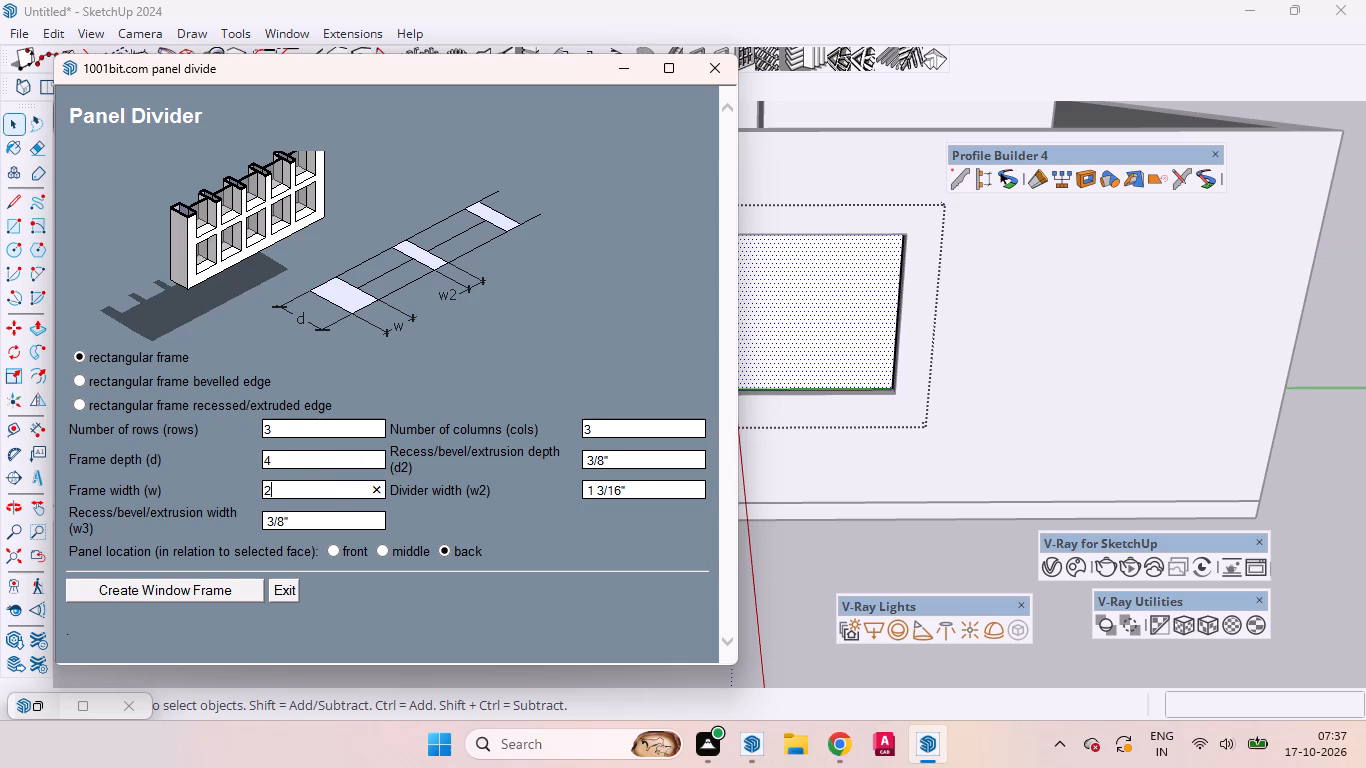
click(645, 487)
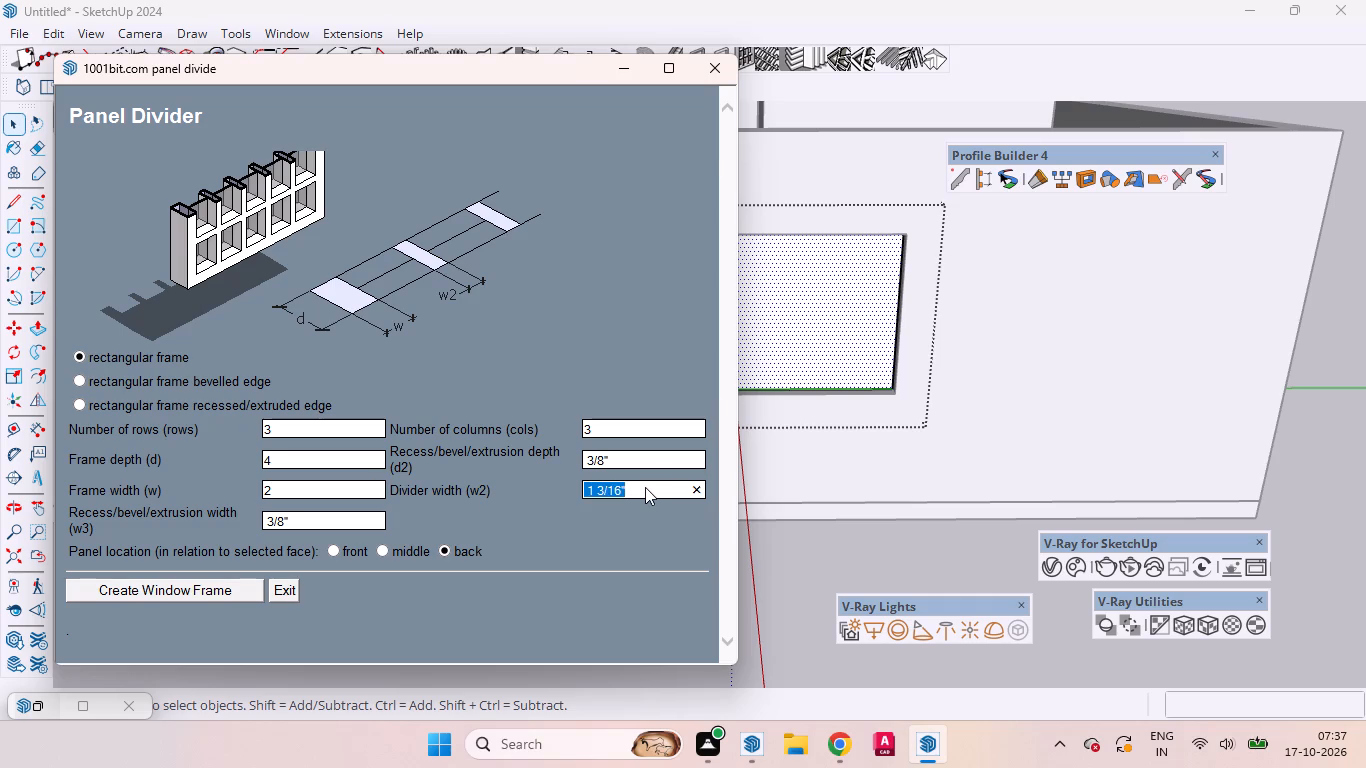
key(BackSpace)
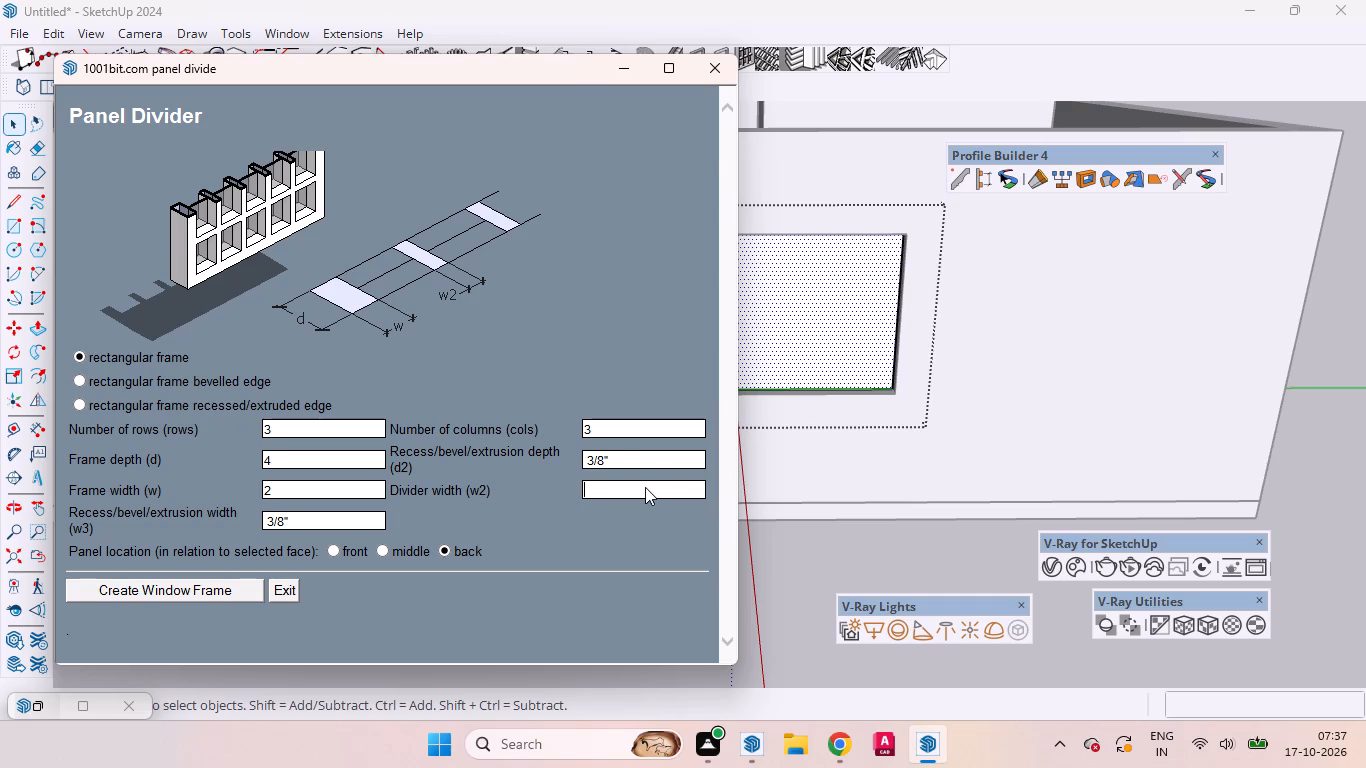
key(1)
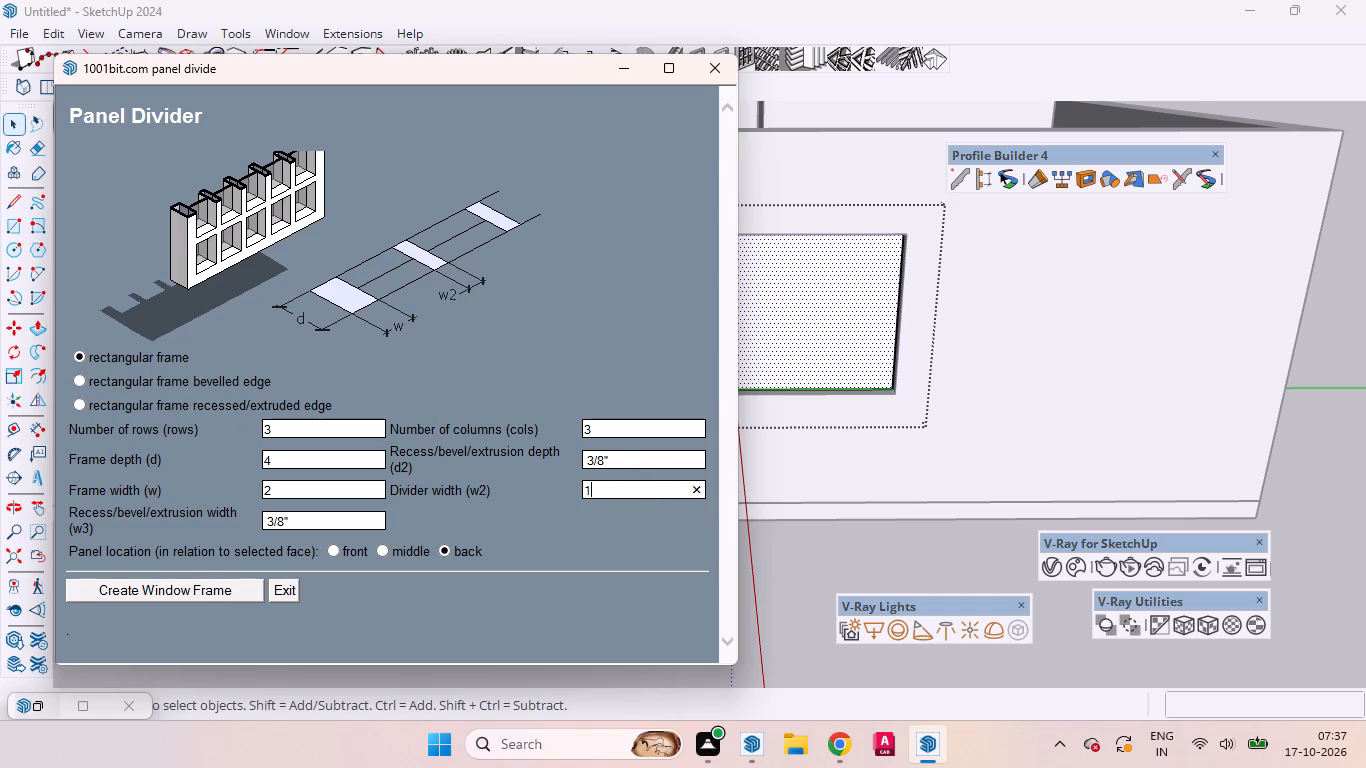
click(619, 454)
Set the panel to 2 rows and 1 column at the front location, and create the window frame.
click(273, 424)
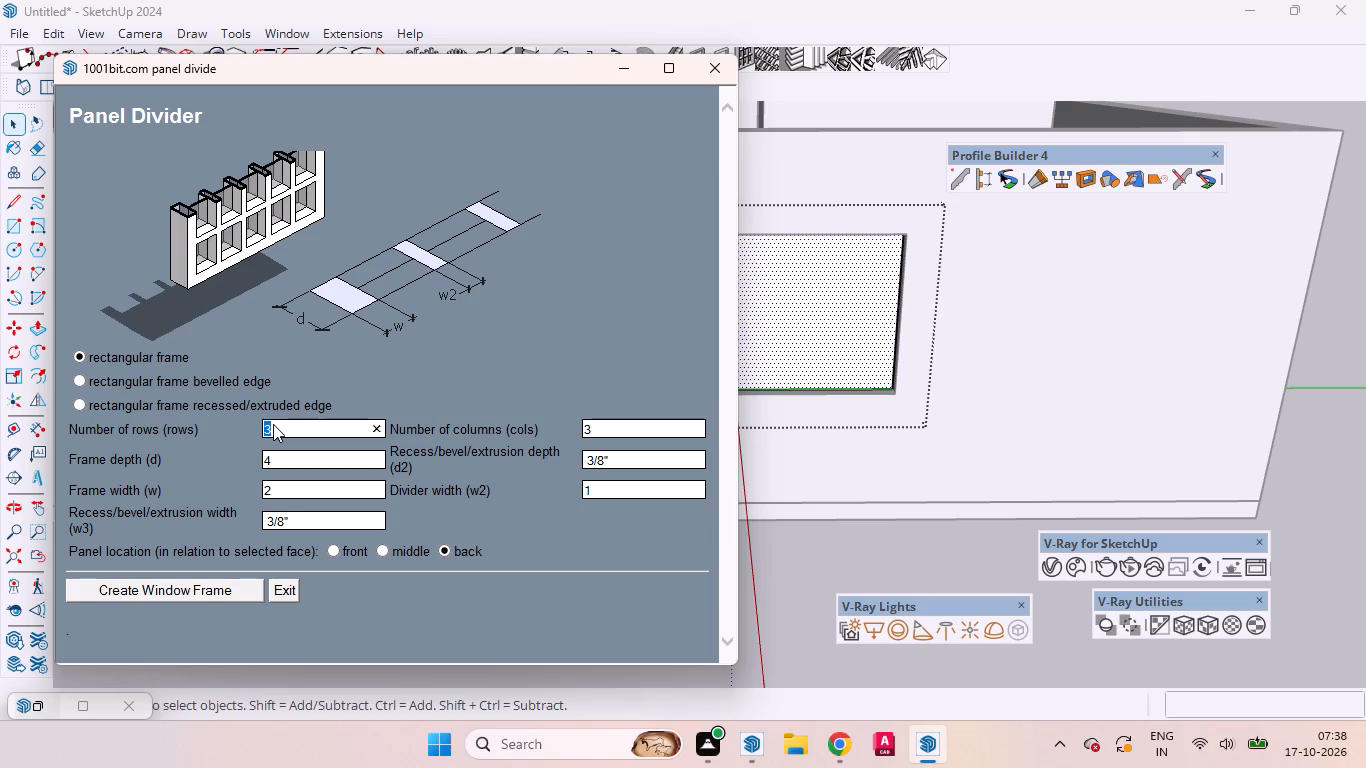
key(BackSpace)
key(2)
click(612, 428)
key(BackSpace)
key(1)
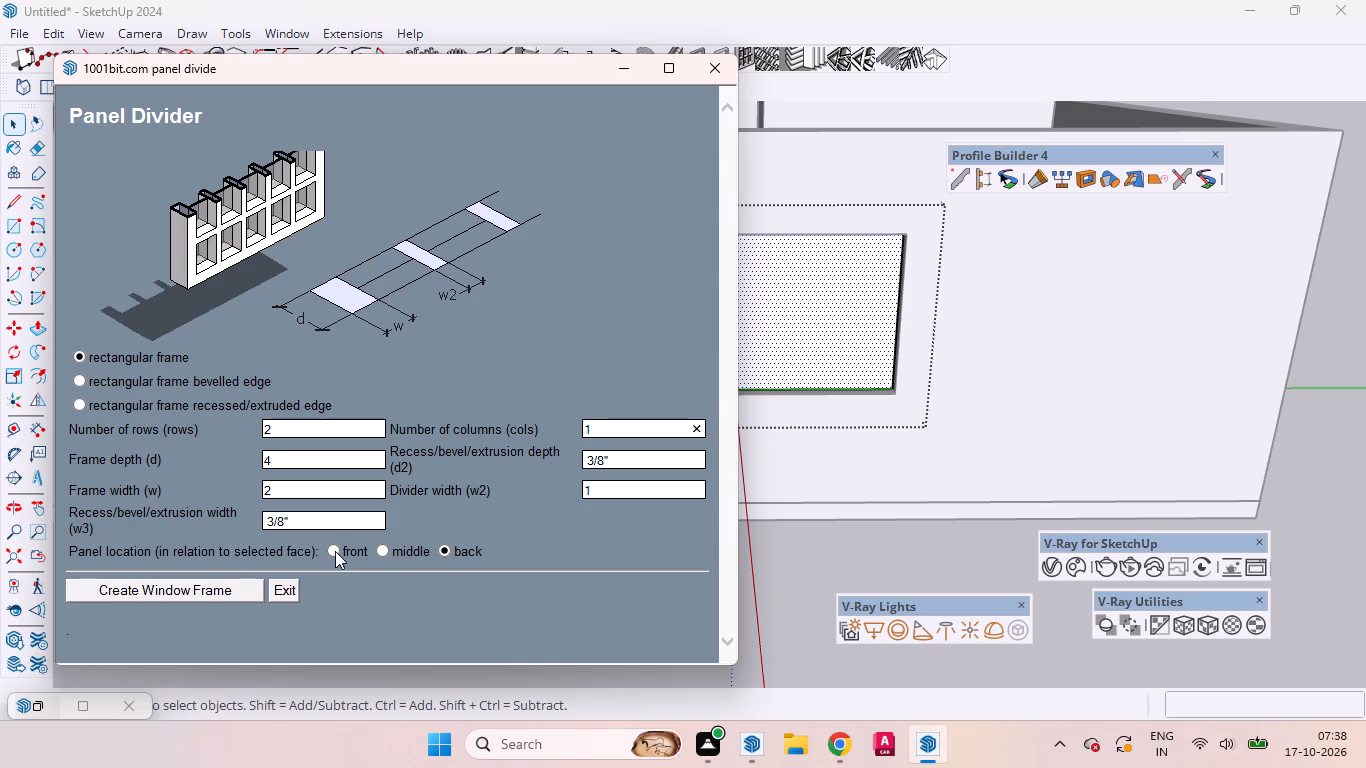
click(335, 551)
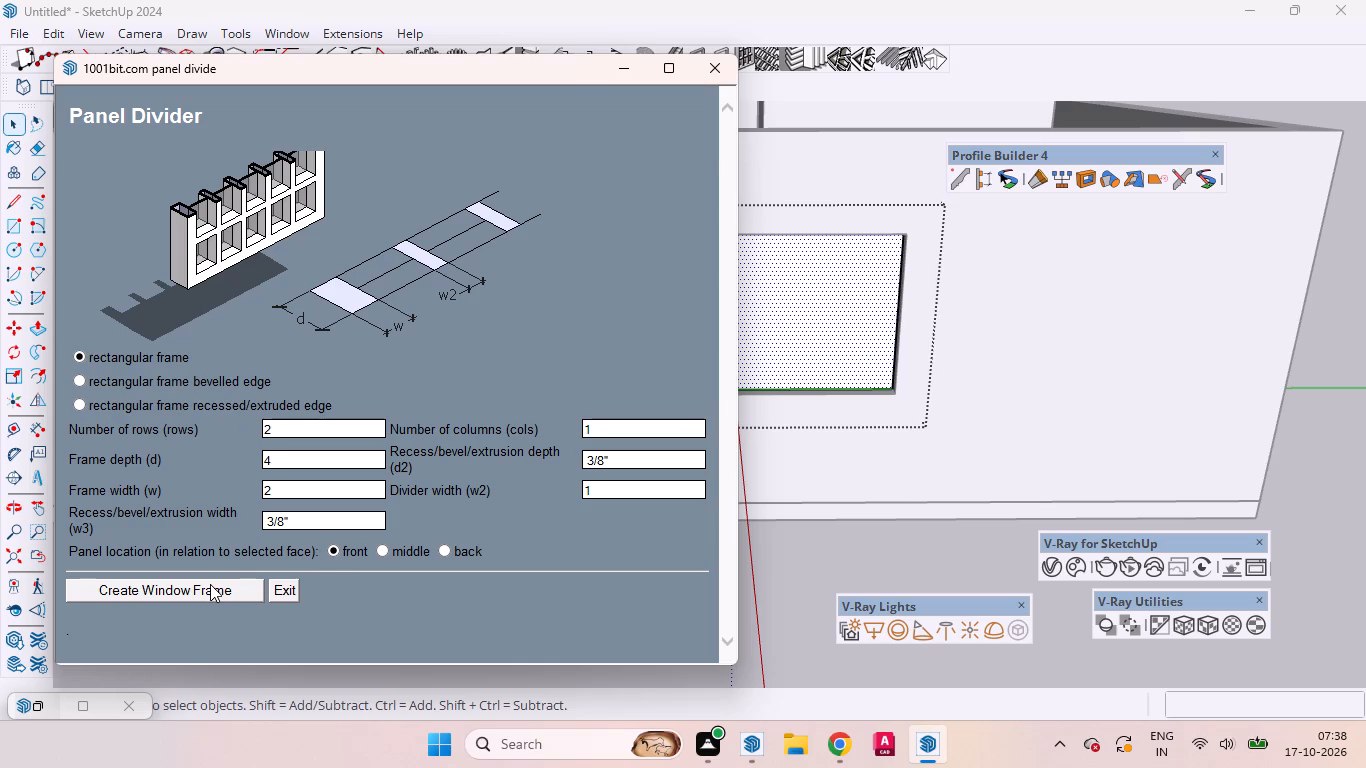
click(210, 584)
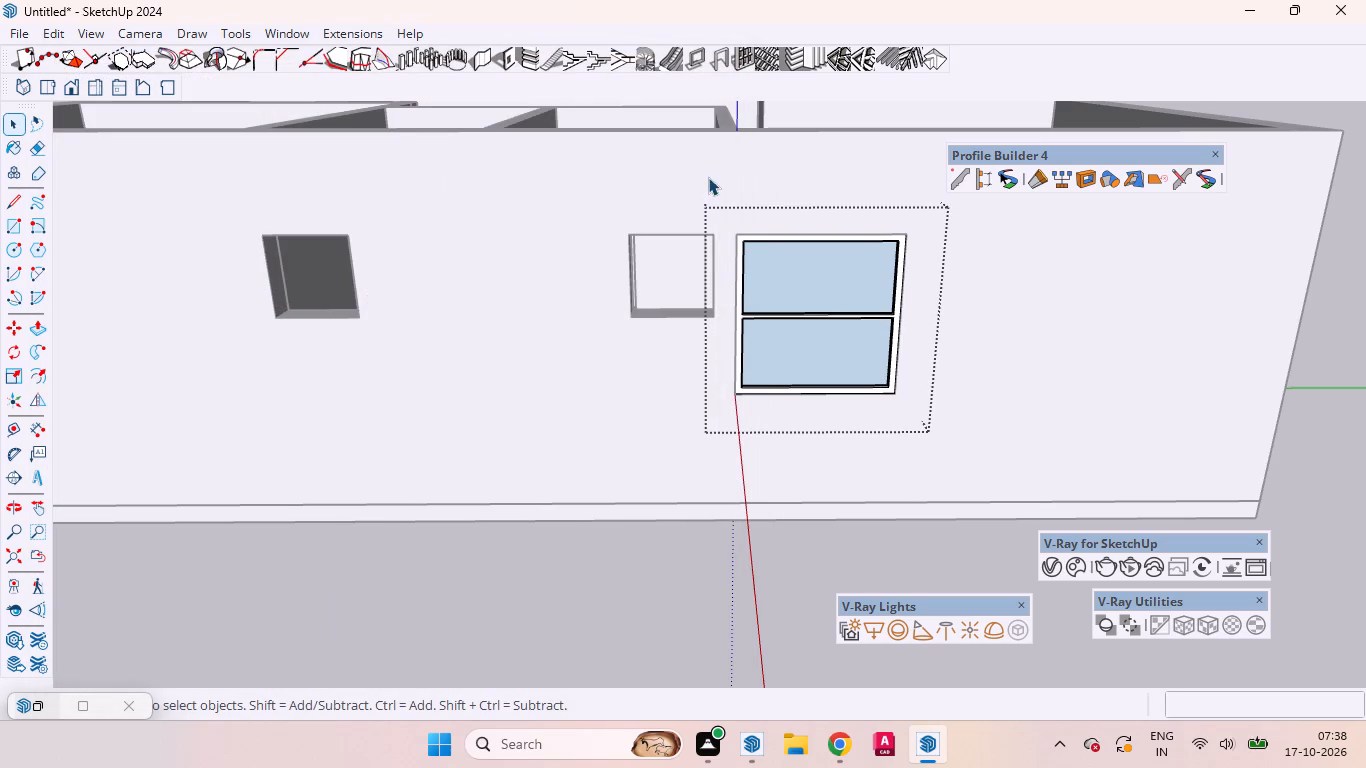
Undo the creation of the two-row window frame.
click(740, 59)
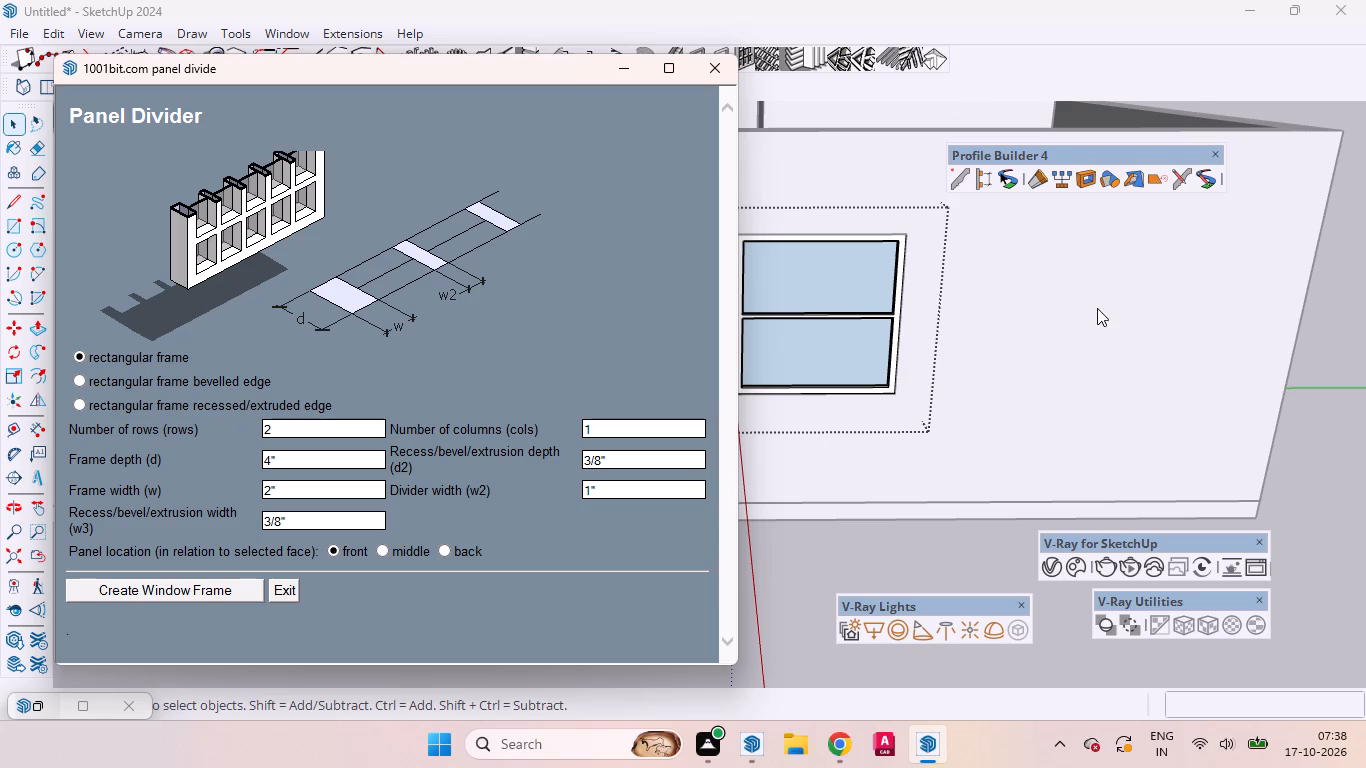
key(ctrl+z)
click(714, 75)
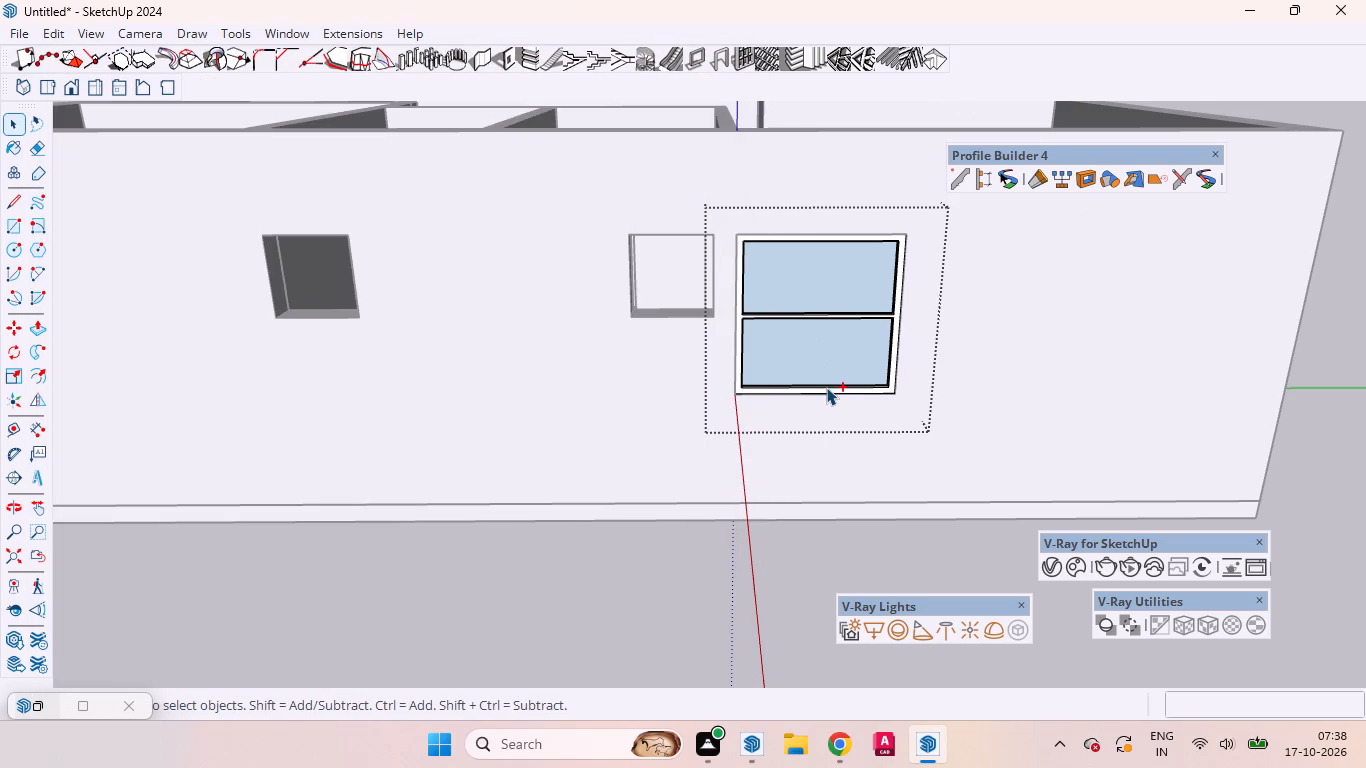
key(ctrl+z)
Create a window frame on the 4' by 4' opening's face with Panel Divider, using 1 row and 2 columns.
click(818, 337)
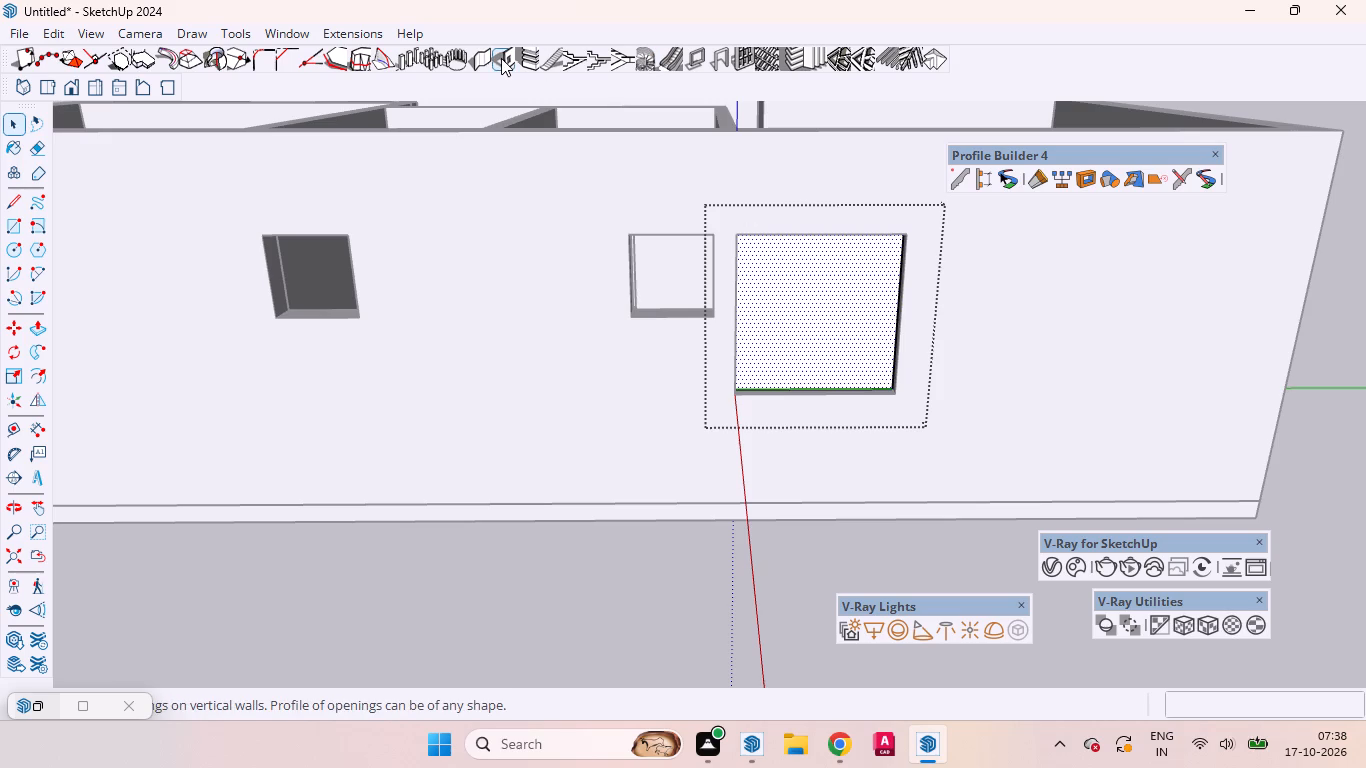
click(744, 56)
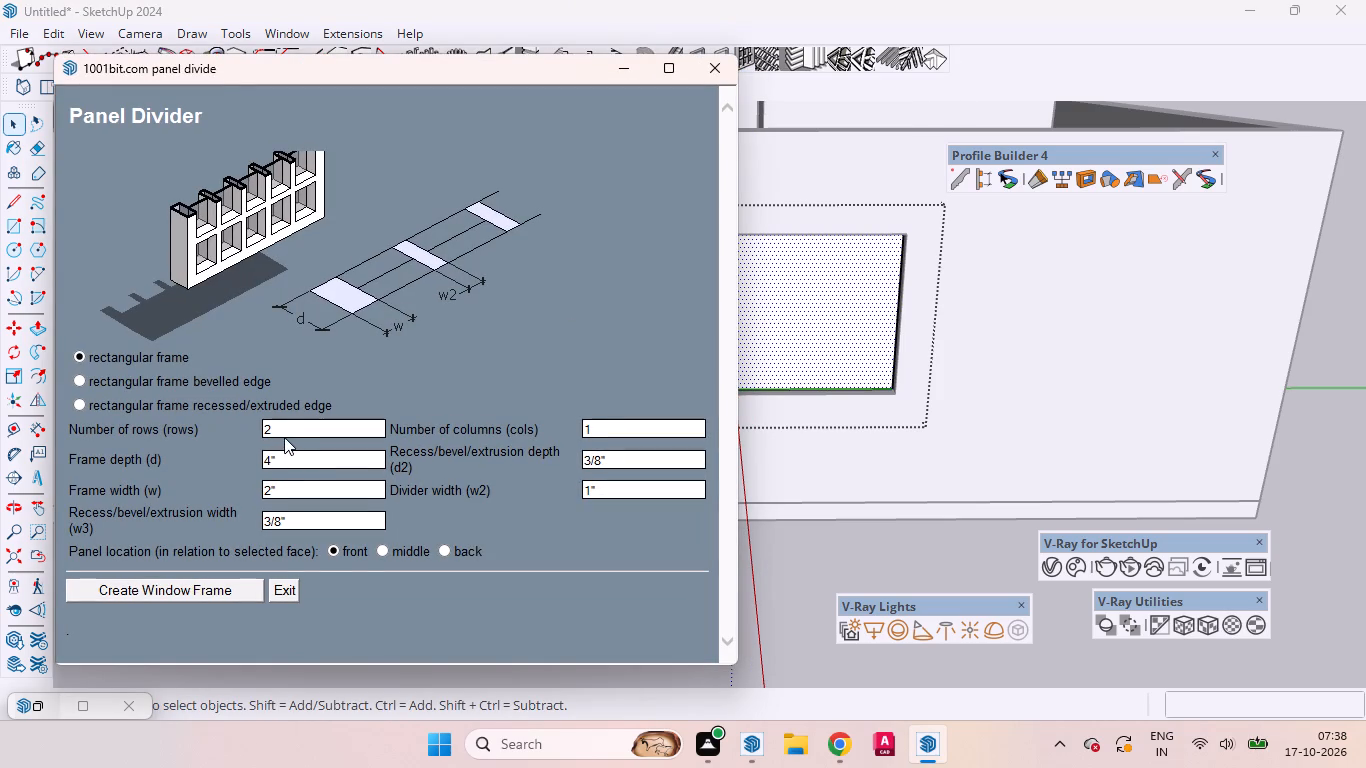
click(284, 433)
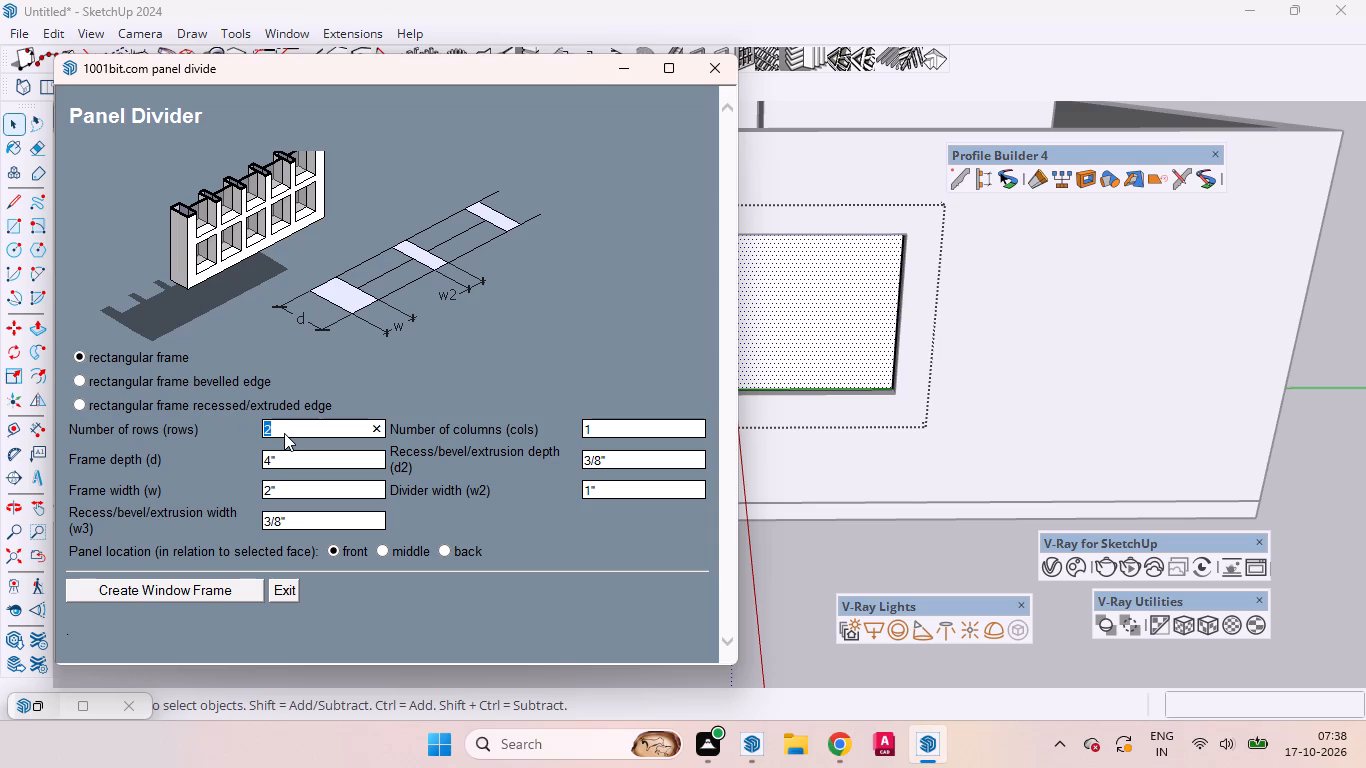
key(BackSpace)
key(1)
click(608, 429)
key(BackSpace)
key(2)
click(212, 582)
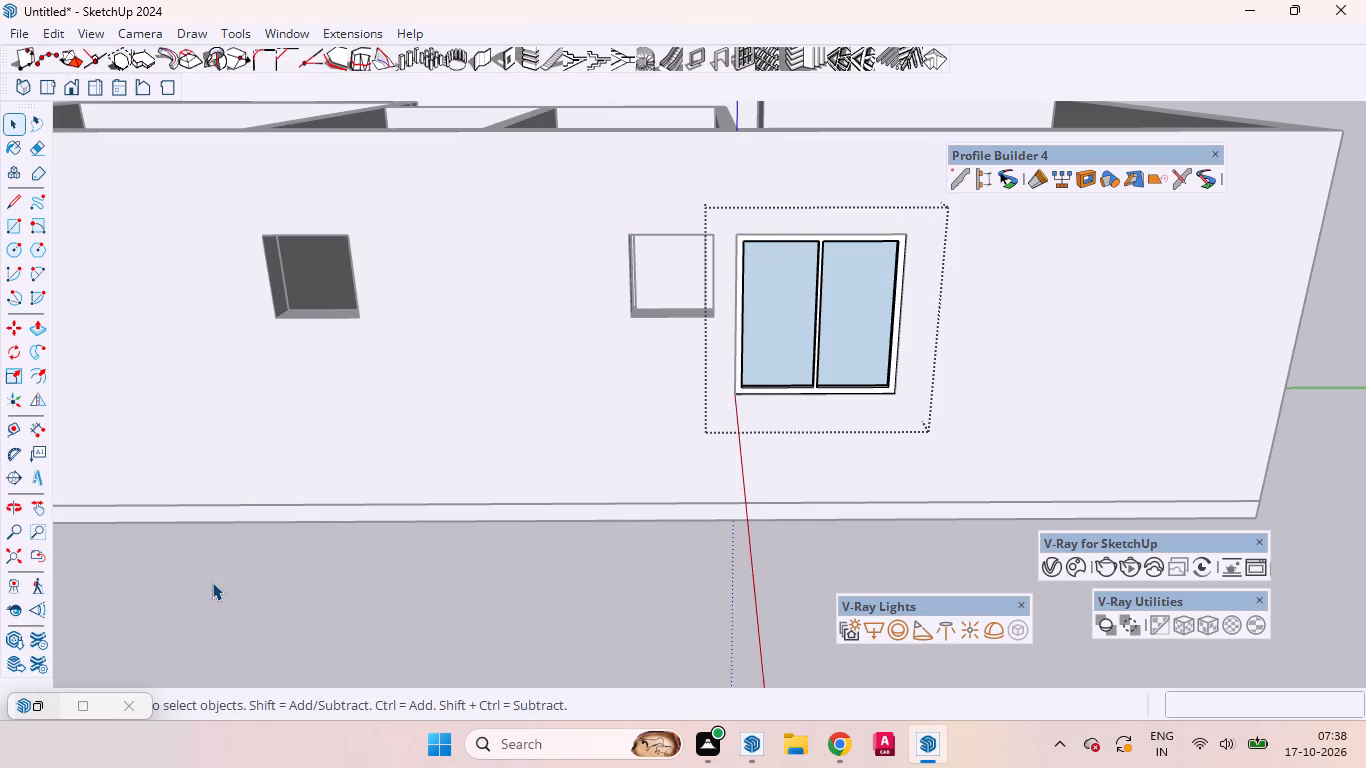
Examine the two-column window frame and its position in the wall from inside the room and from outside.
ctrl+scroll(890, 322, up, 7)
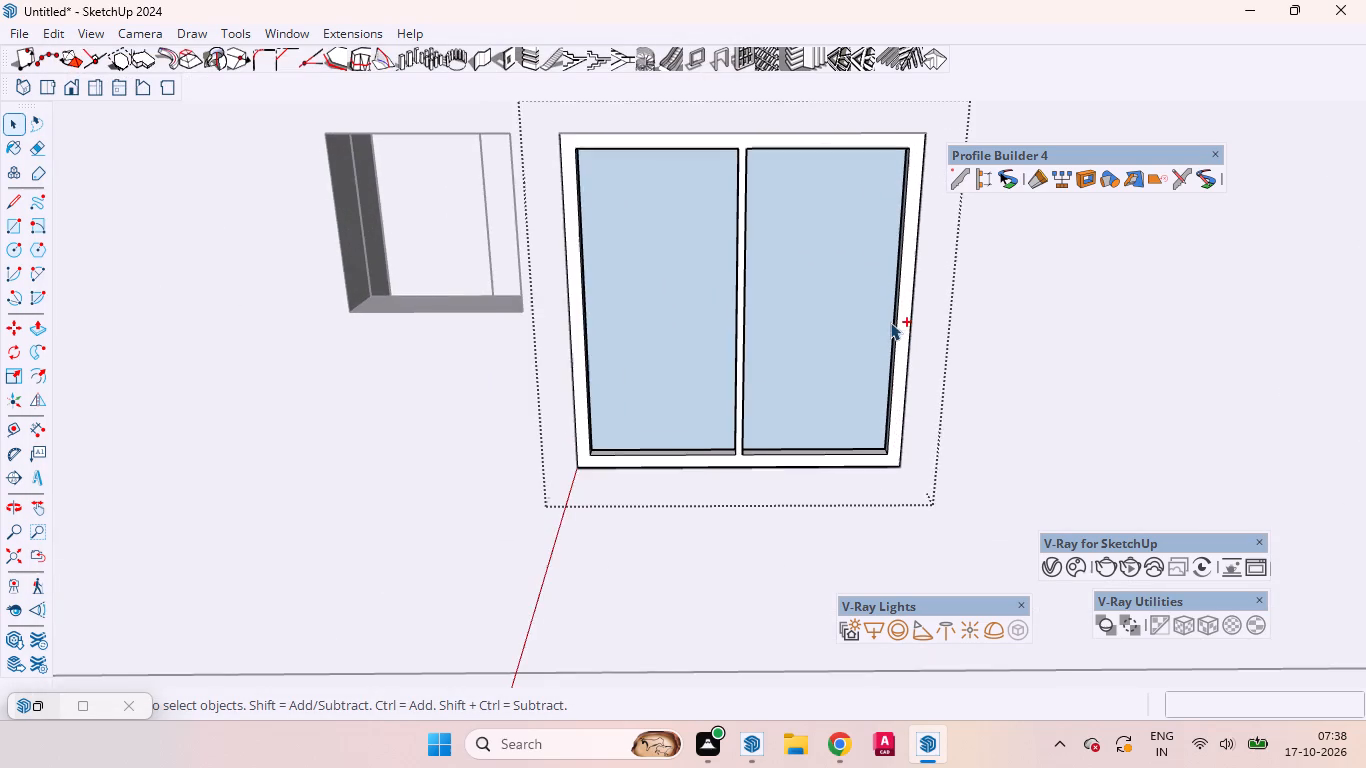
ctrl+scroll(890, 322, up, 1)
scroll(905, 322, down, 6)
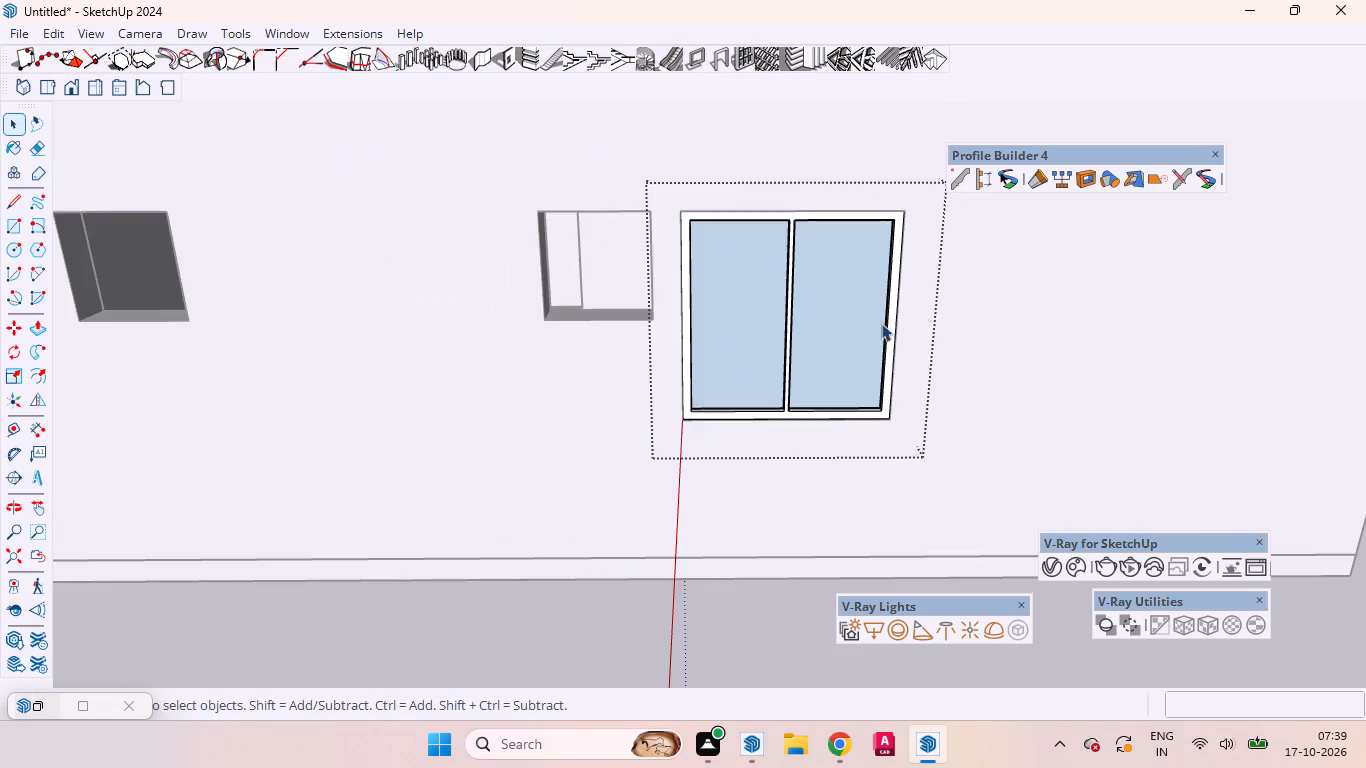
middle_drag(918, 309, 497, 395)
click(311, 510)
scroll(551, 359, up, 6)
middle_drag(542, 354, 237, 400)
scroll(536, 358, up, 1)
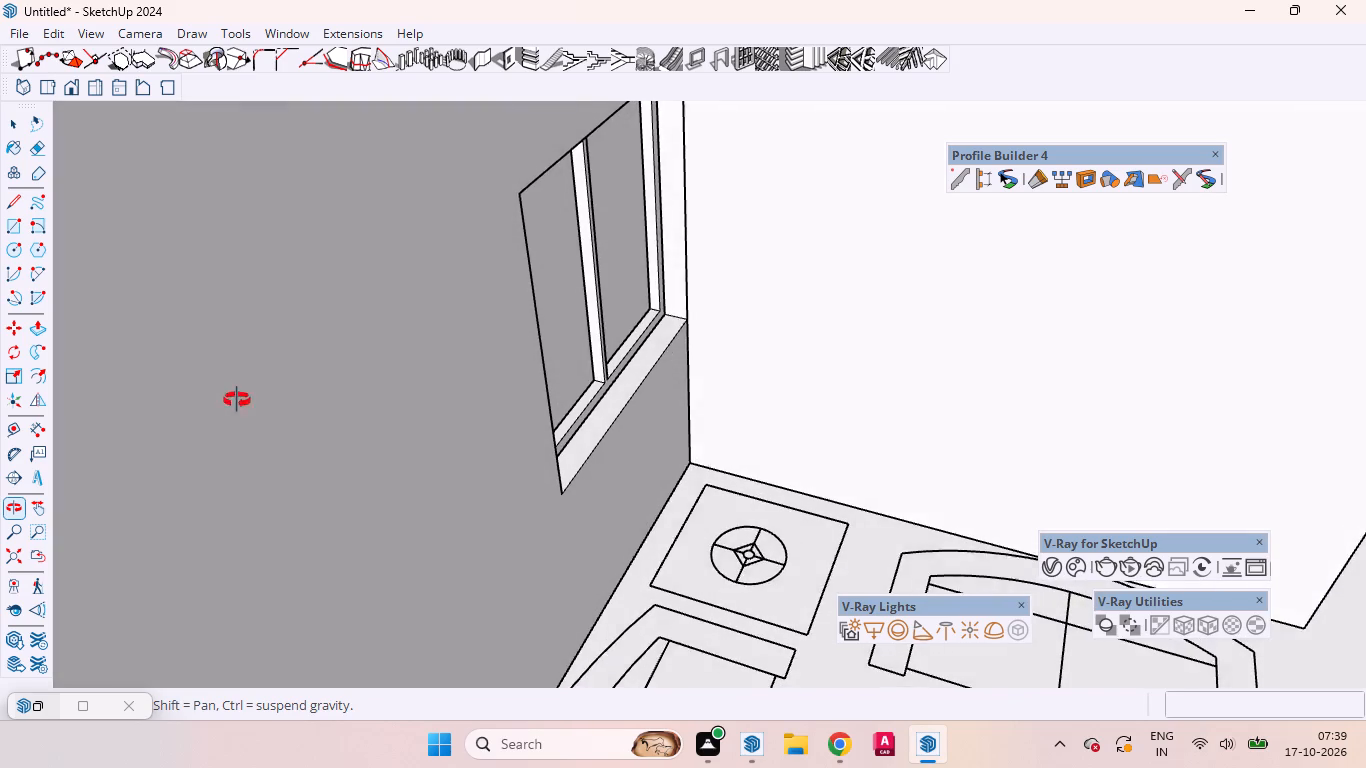
middle_drag(237, 400, 238, 400)
scroll(587, 340, up, 4)
scroll(590, 340, down, 4)
scroll(590, 340, up, 1)
middle_drag(593, 360, 987, 408)
scroll(985, 408, up, 1)
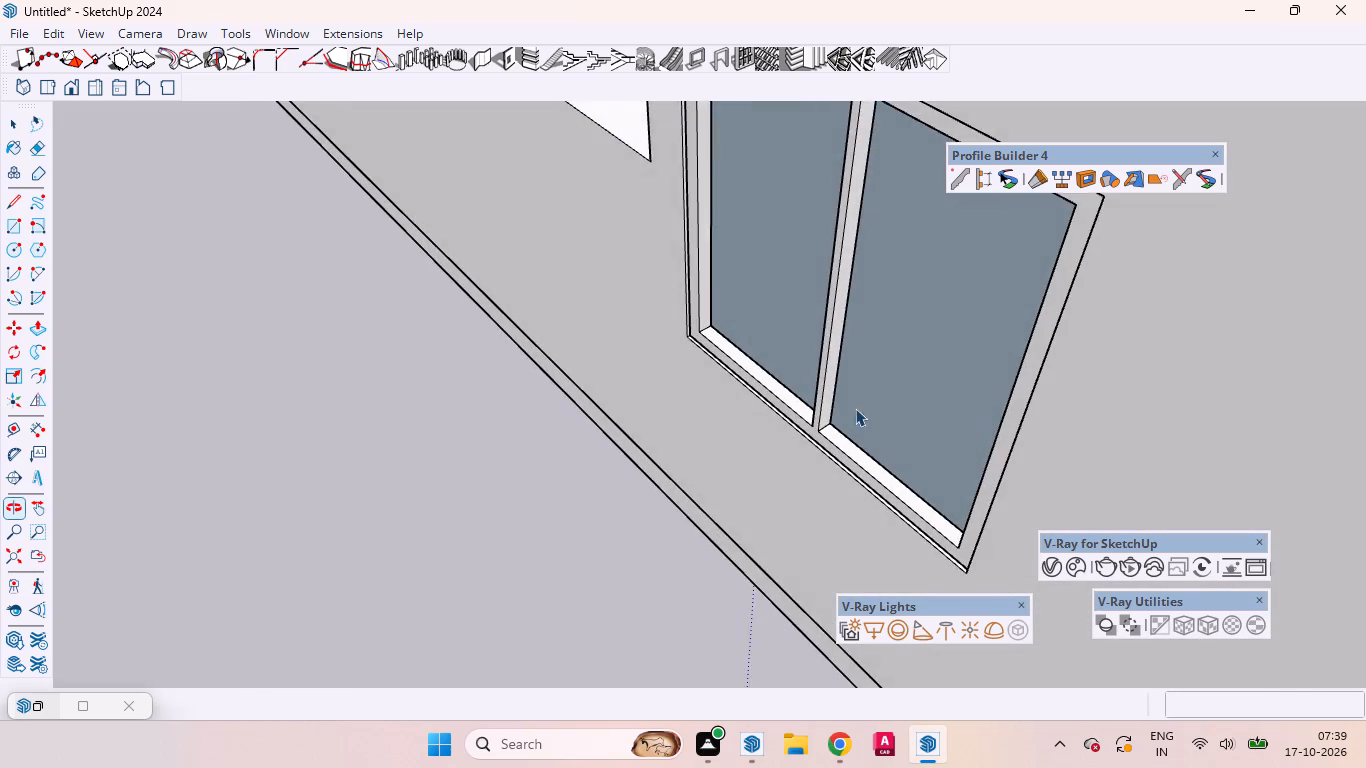
scroll(620, 361, down, 5)
scroll(620, 361, up, 5)
scroll(619, 361, down, 2)
middle_drag(633, 374, 691, 373)
scroll(692, 373, up, 1)
scroll(615, 369, down, 6)
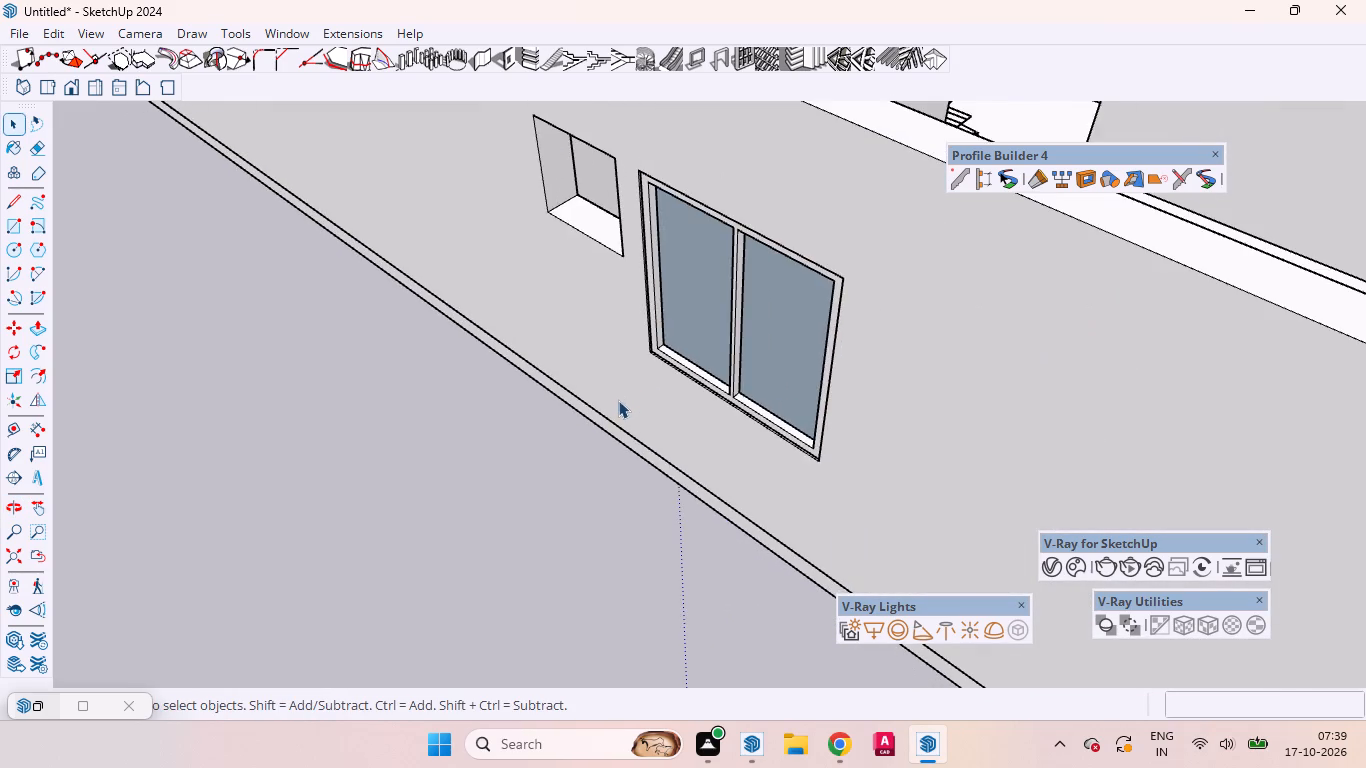
scroll(629, 390, down, 4)
middle_drag(636, 409, 857, 262)
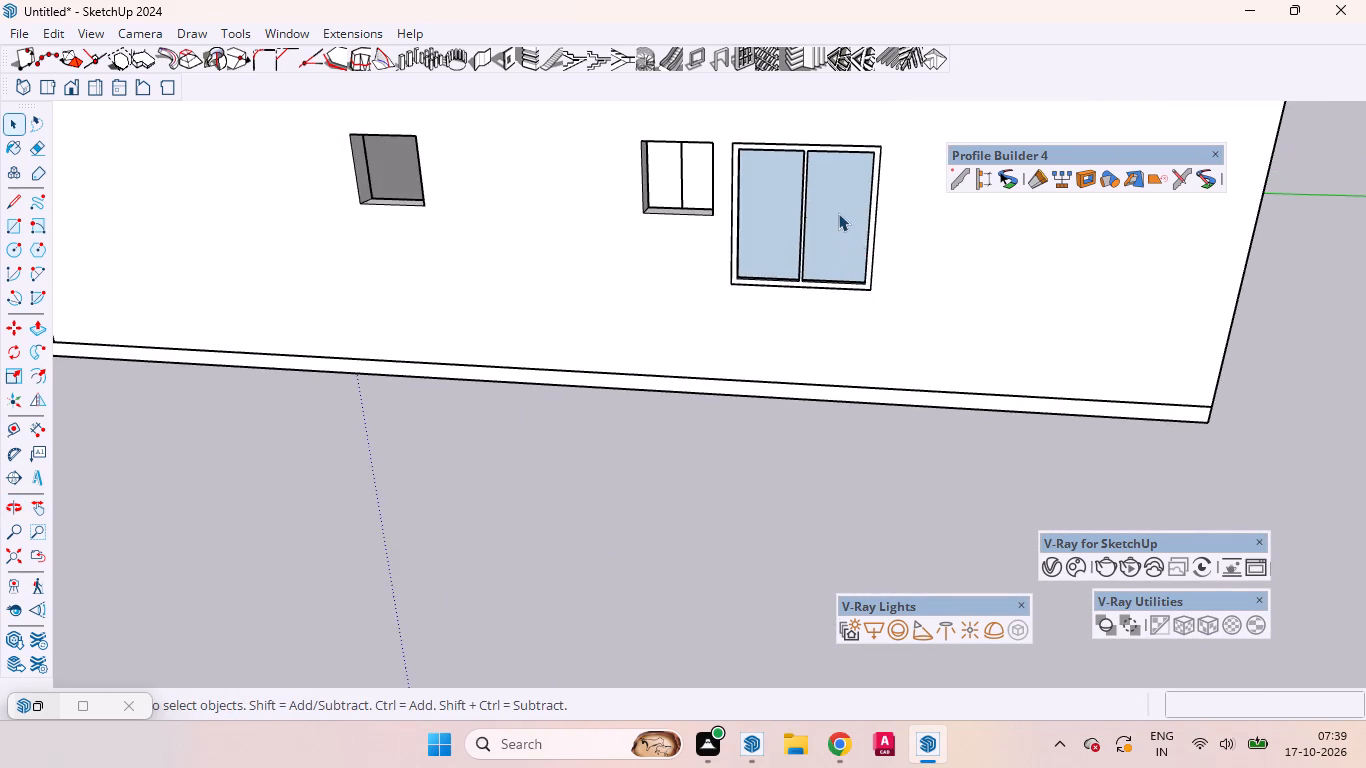
scroll(838, 213, up, 9)
scroll(652, 322, down, 4)
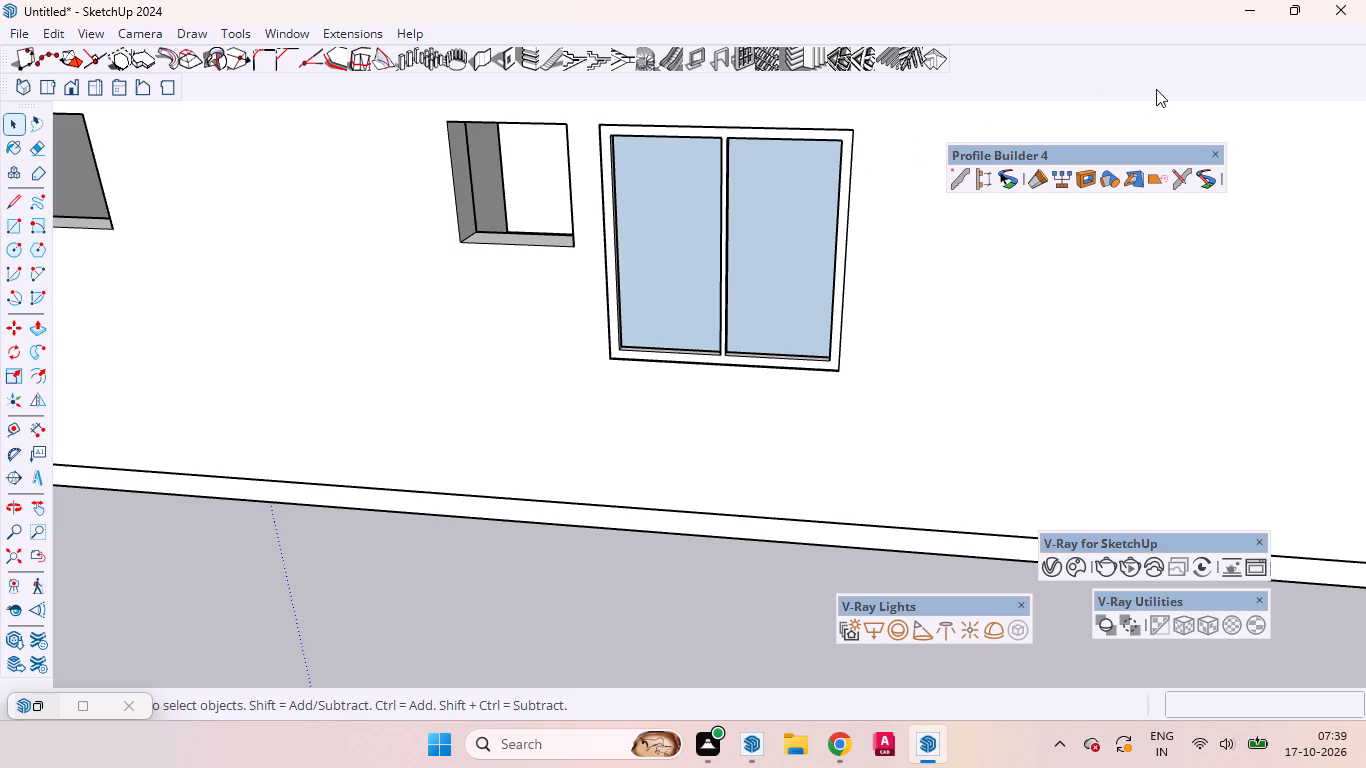
Show the Default Tray and place it beside the window so the frame stays in view.
click(282, 27)
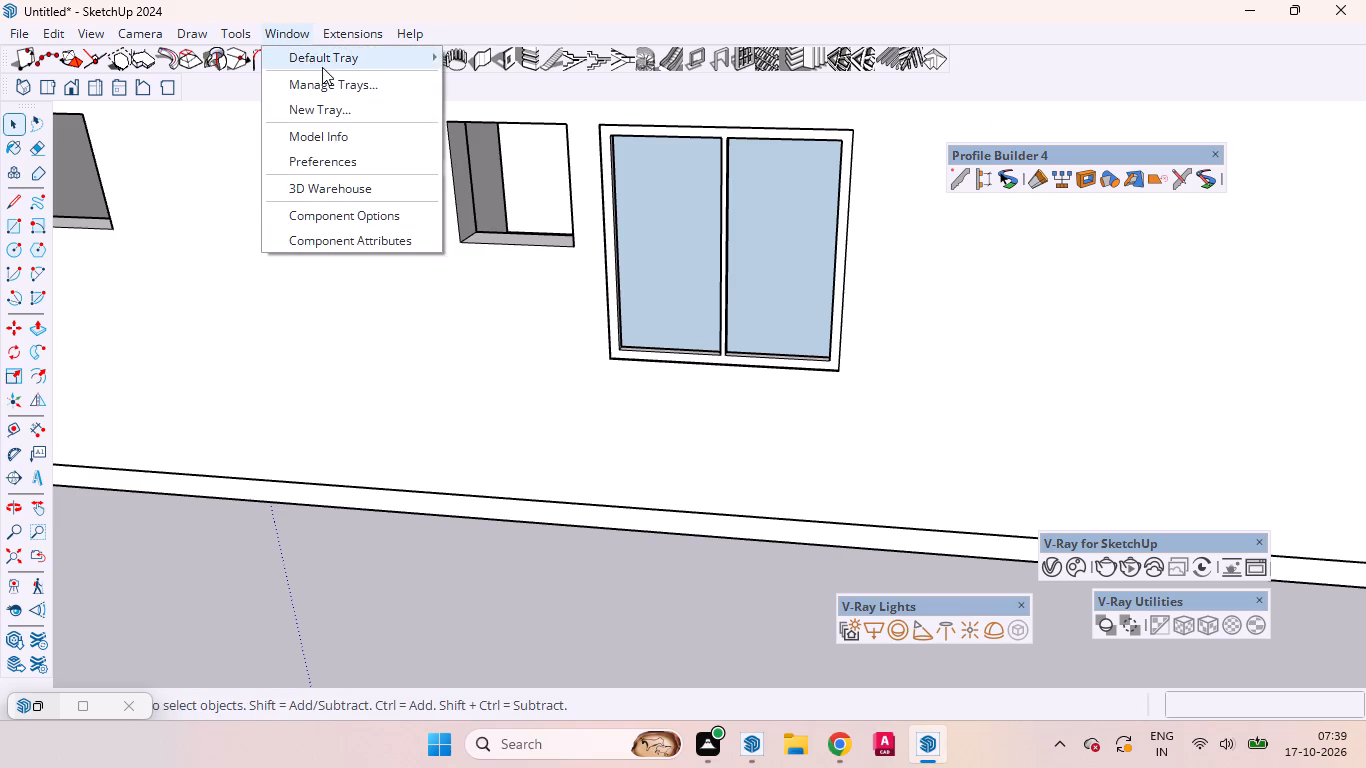
click(518, 58)
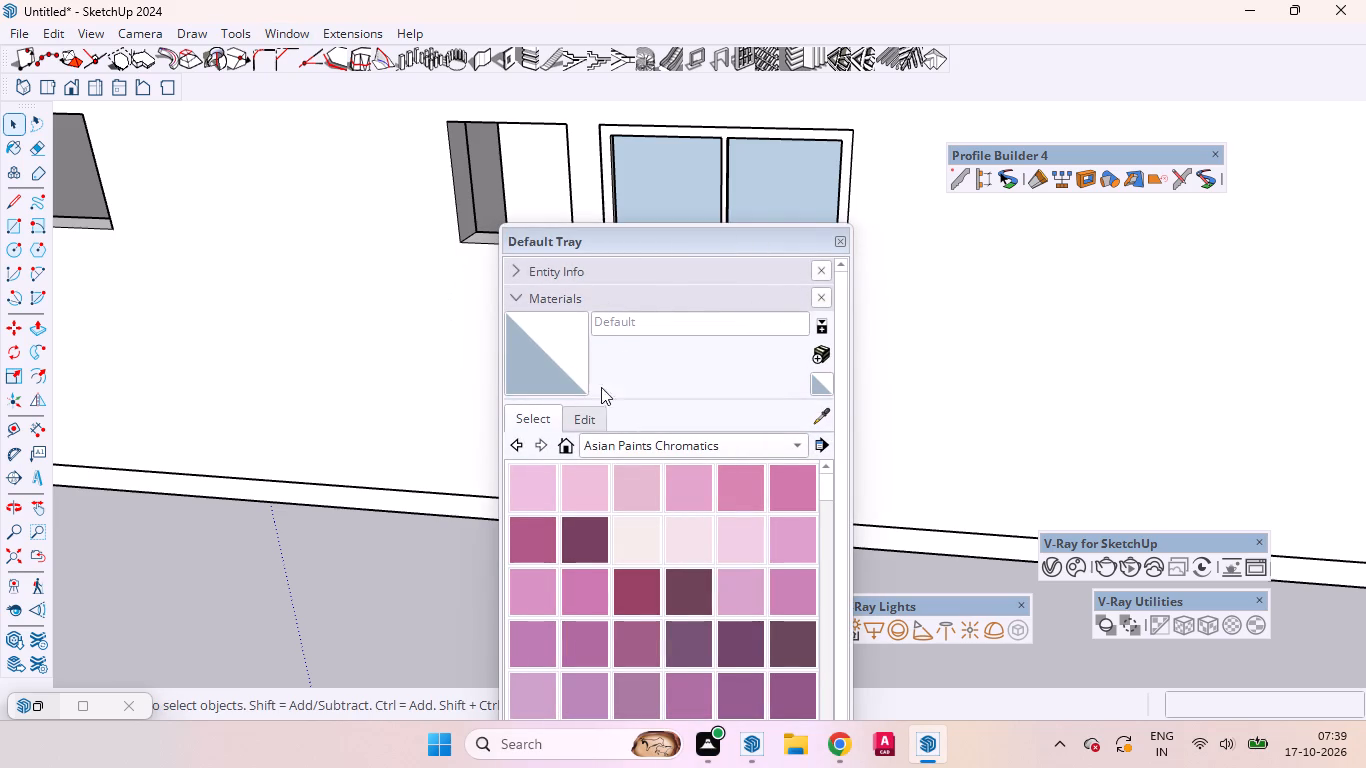
click(398, 600)
drag(633, 240, 1041, 137)
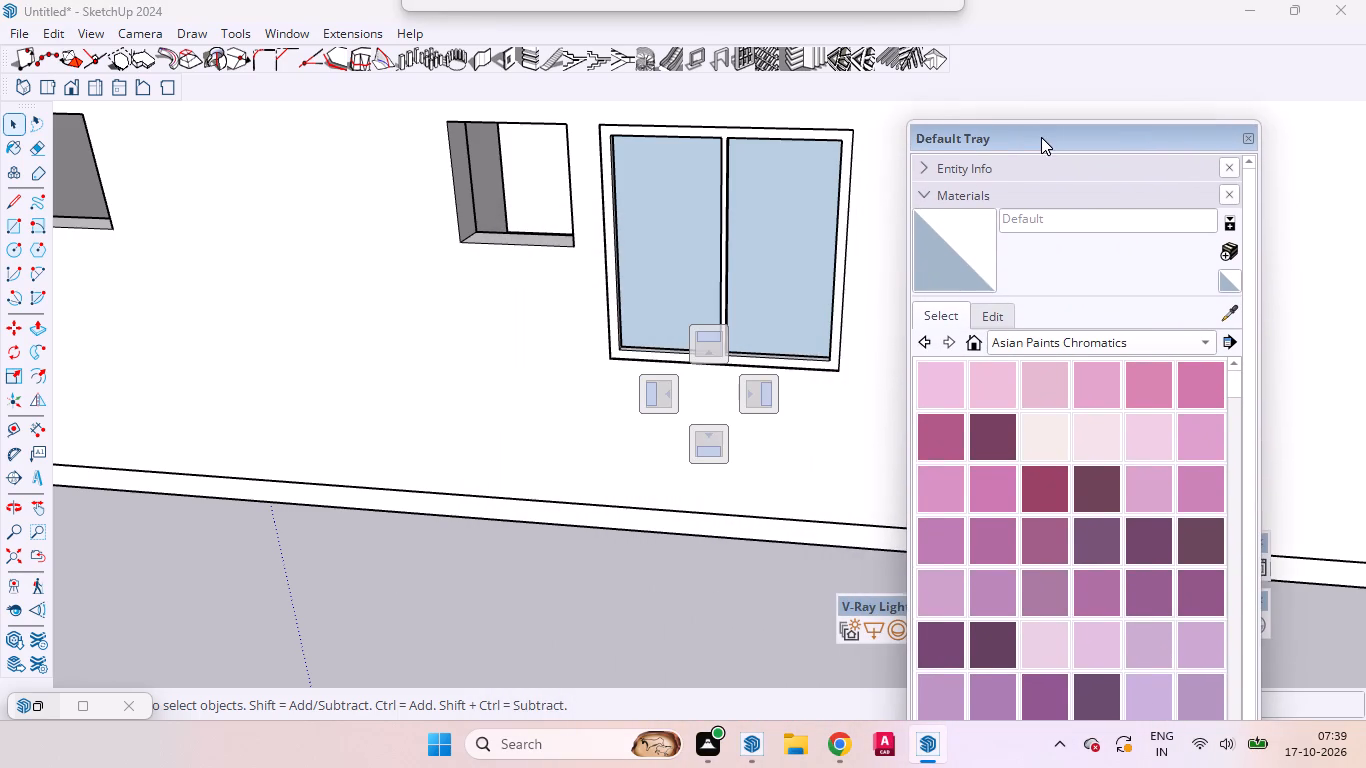
drag(1041, 137, 1072, 102)
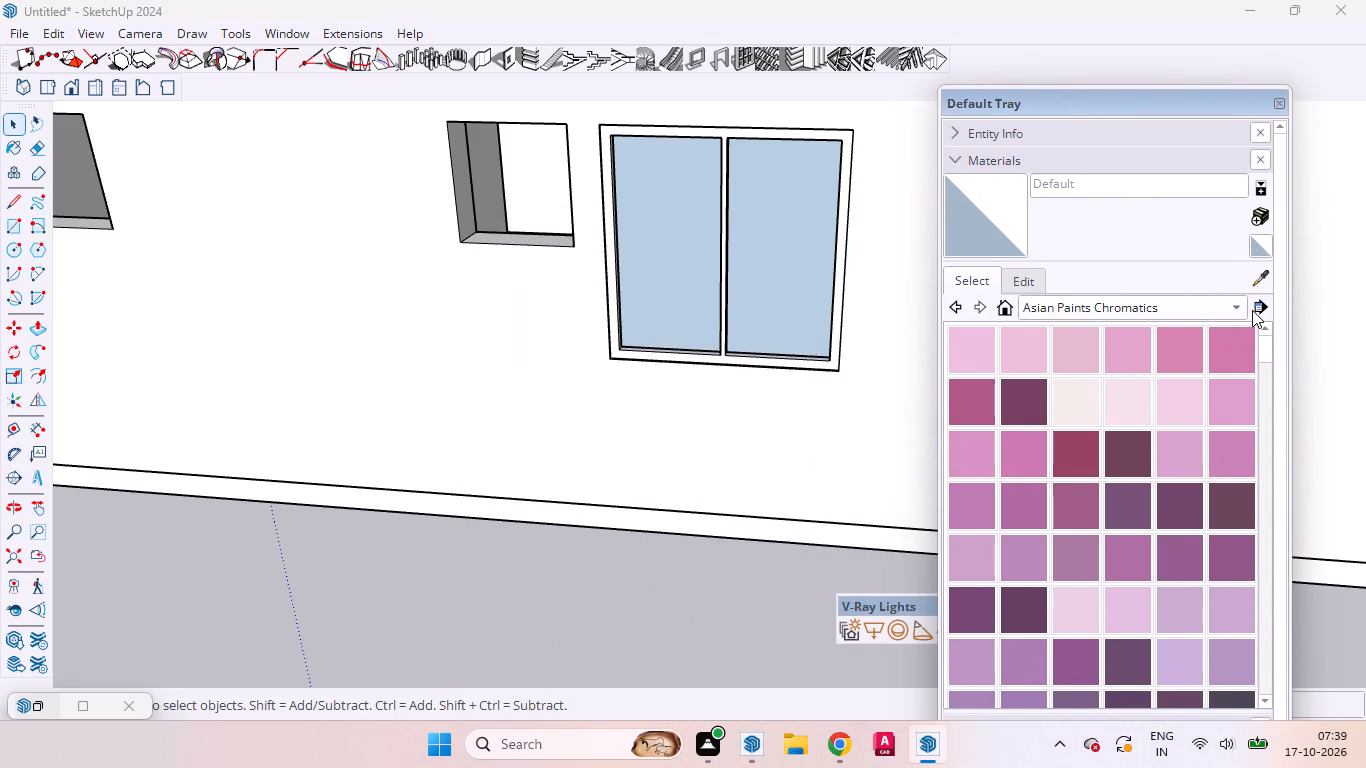
Pick the black Color M09 from the Colors material collection.
click(1241, 302)
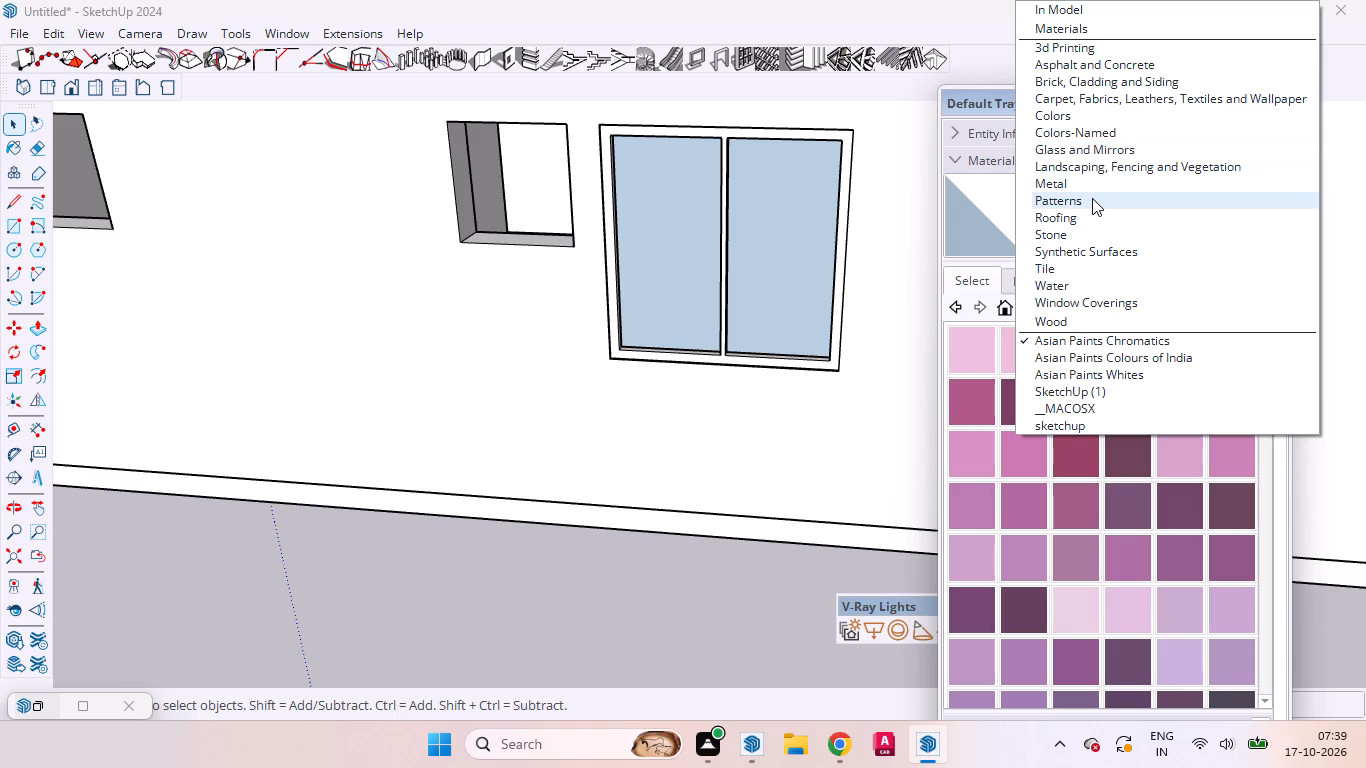
click(1065, 112)
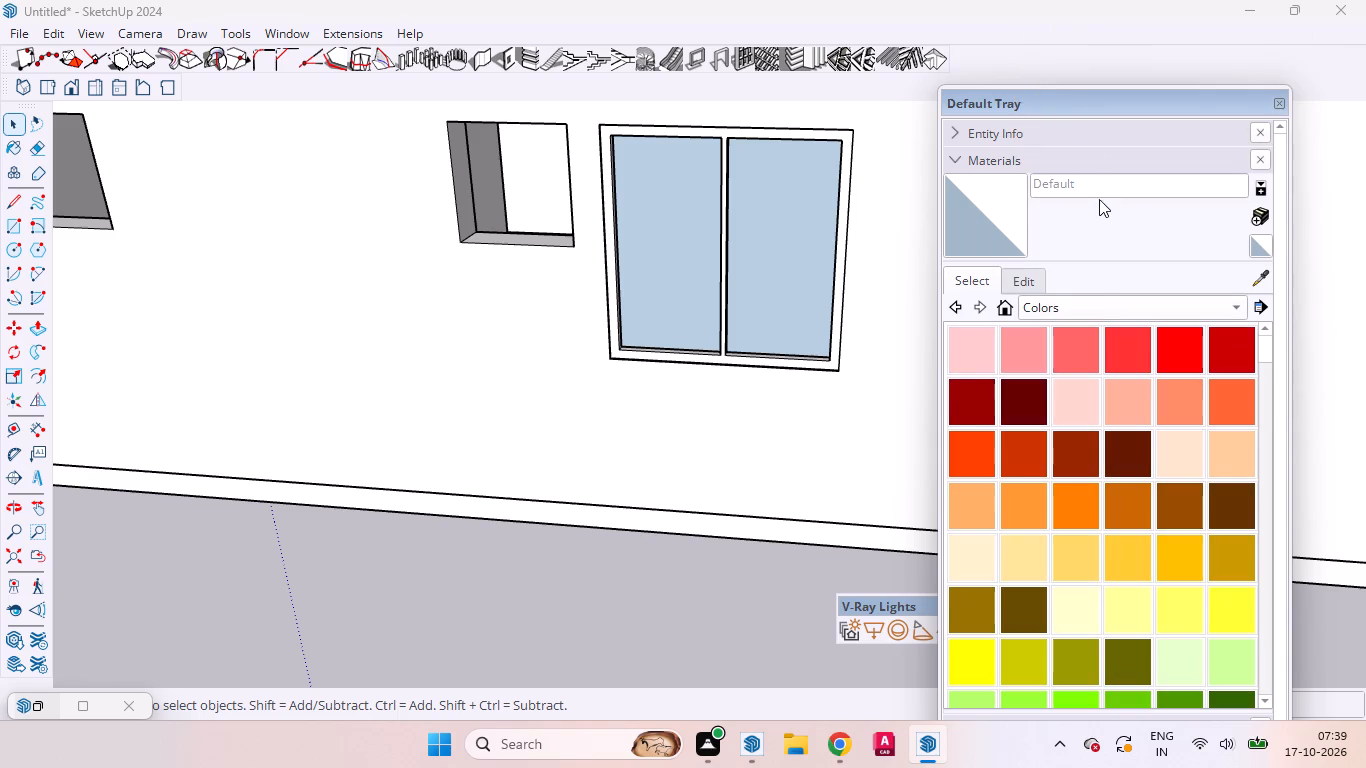
scroll(1035, 466, down, 8)
scroll(1041, 458, up, 2)
scroll(1041, 458, down, 5)
scroll(1042, 458, up, 3)
scroll(1042, 458, down, 2)
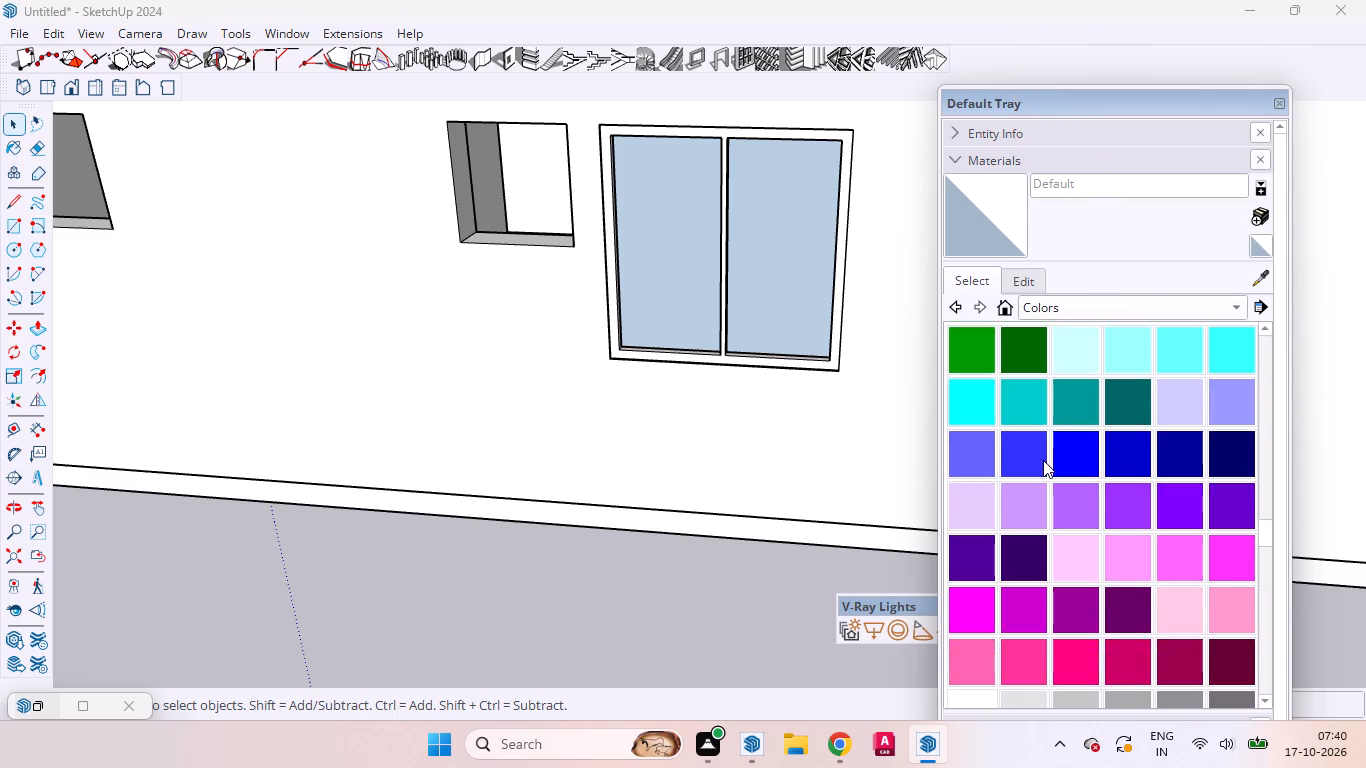
scroll(1043, 460, down, 3)
scroll(1044, 462, up, 1)
scroll(1044, 462, down, 4)
scroll(1044, 462, up, 1)
scroll(1044, 462, down, 9)
click(1127, 345)
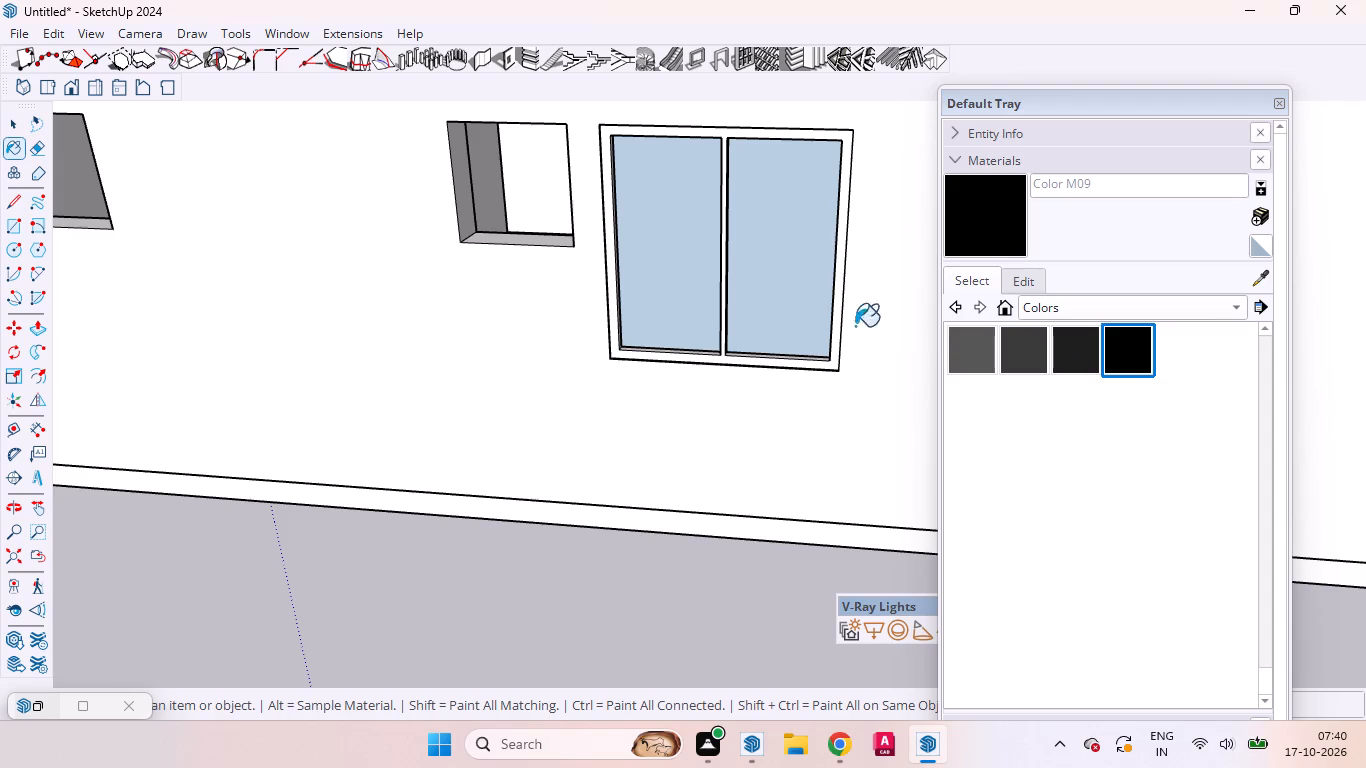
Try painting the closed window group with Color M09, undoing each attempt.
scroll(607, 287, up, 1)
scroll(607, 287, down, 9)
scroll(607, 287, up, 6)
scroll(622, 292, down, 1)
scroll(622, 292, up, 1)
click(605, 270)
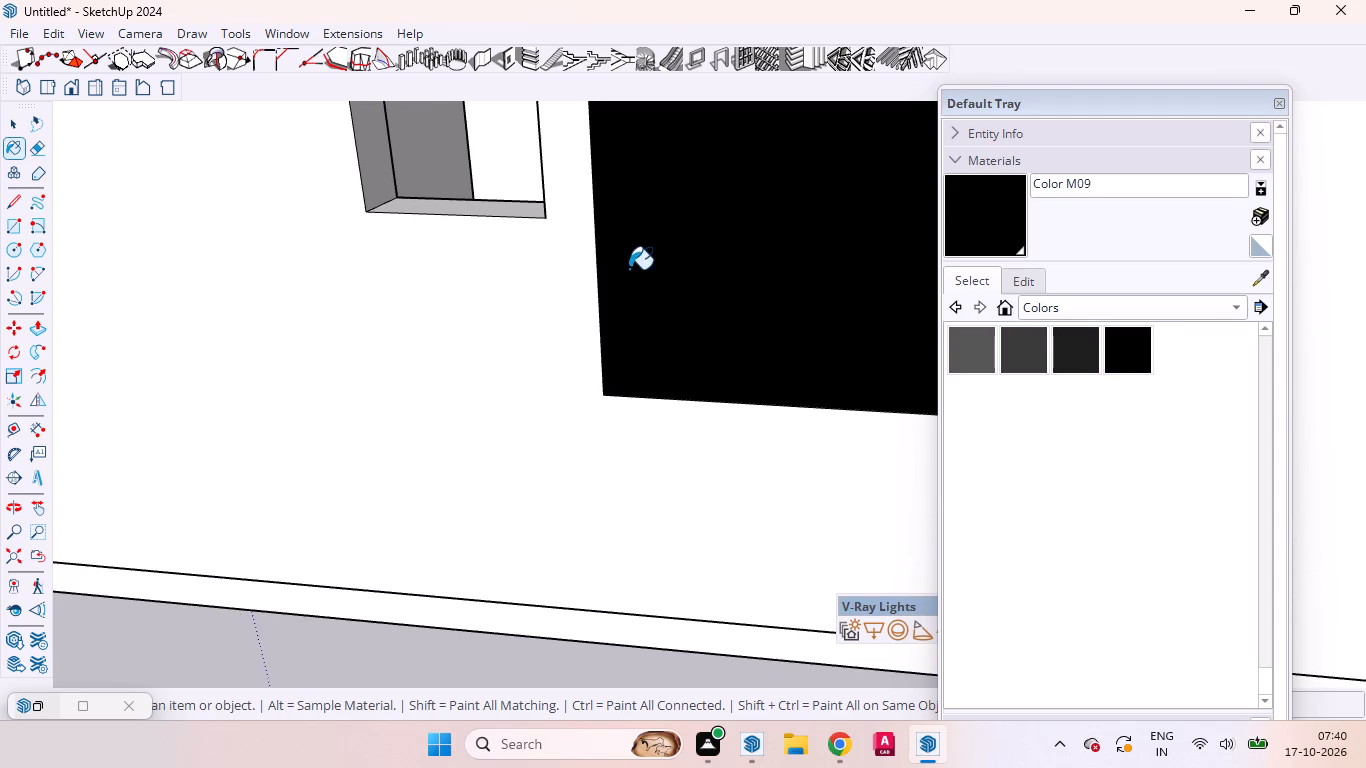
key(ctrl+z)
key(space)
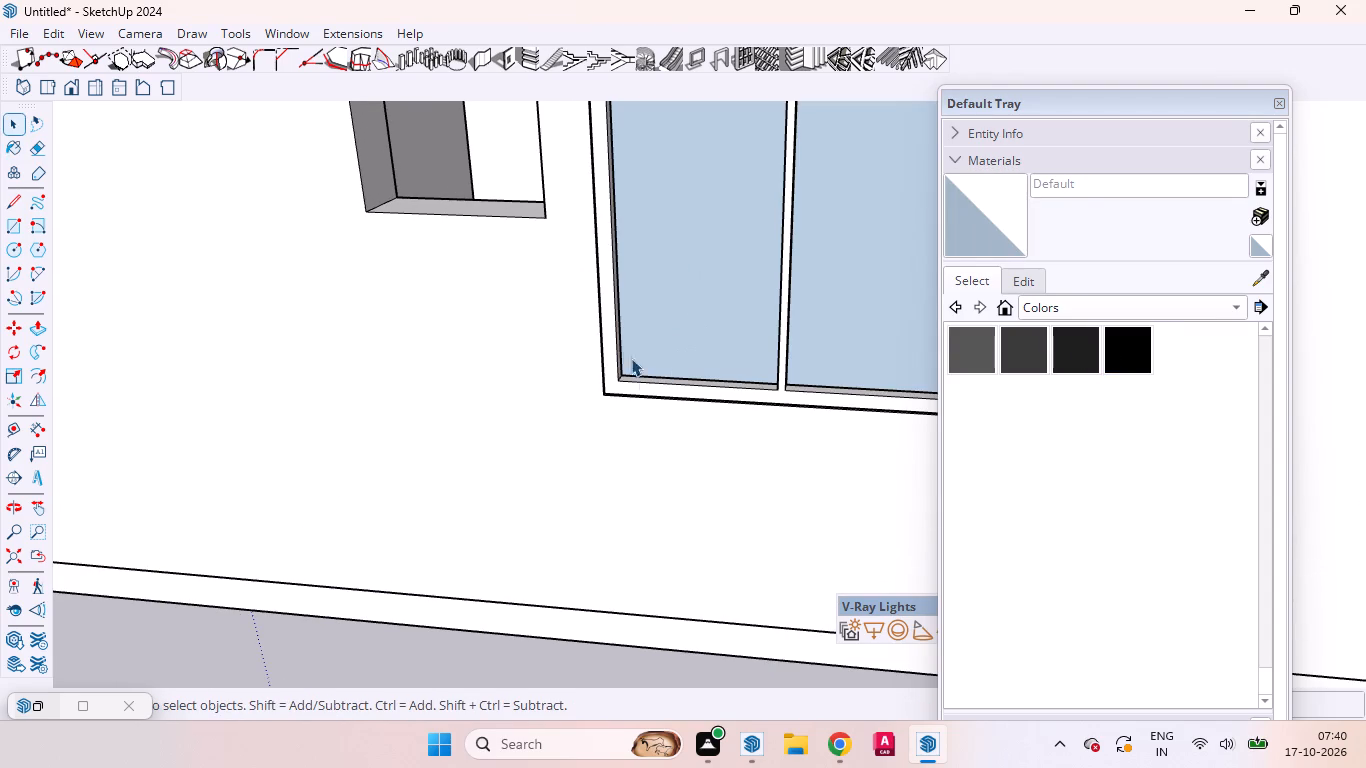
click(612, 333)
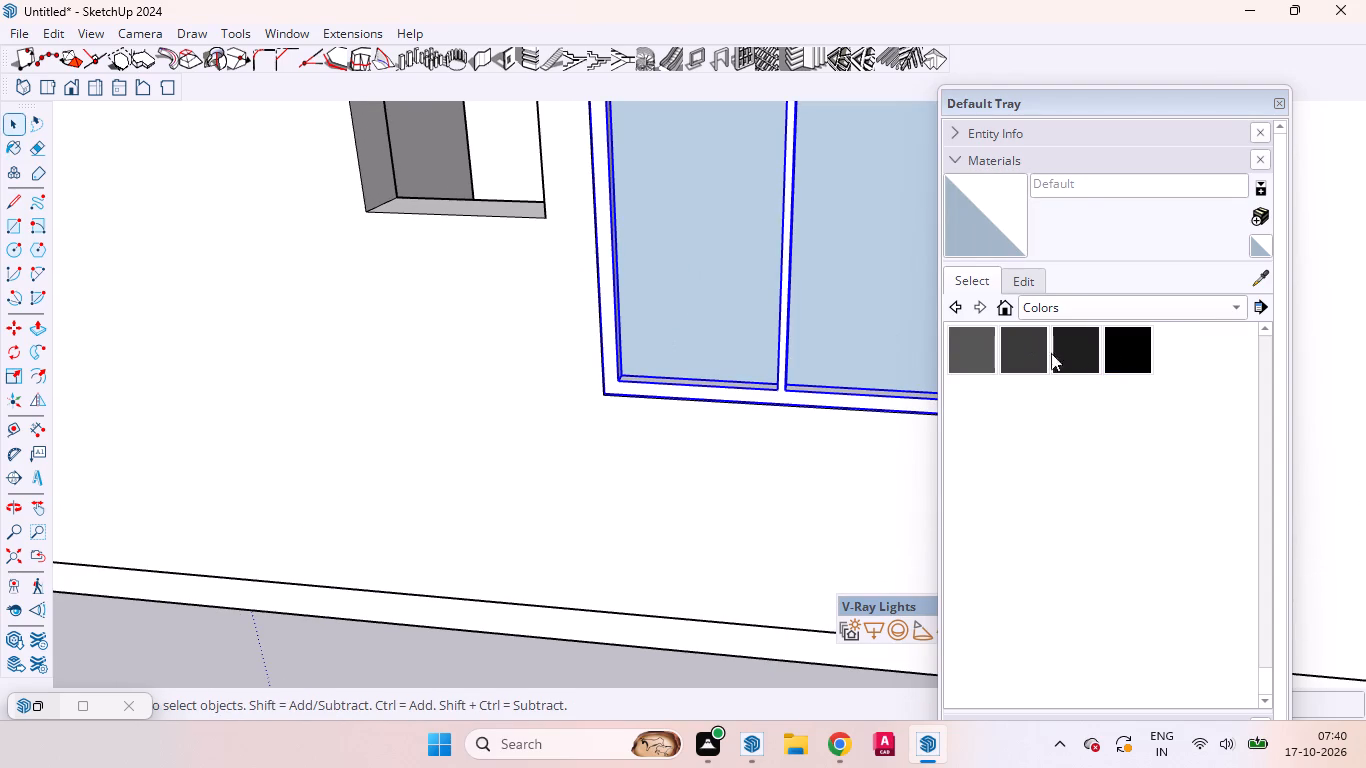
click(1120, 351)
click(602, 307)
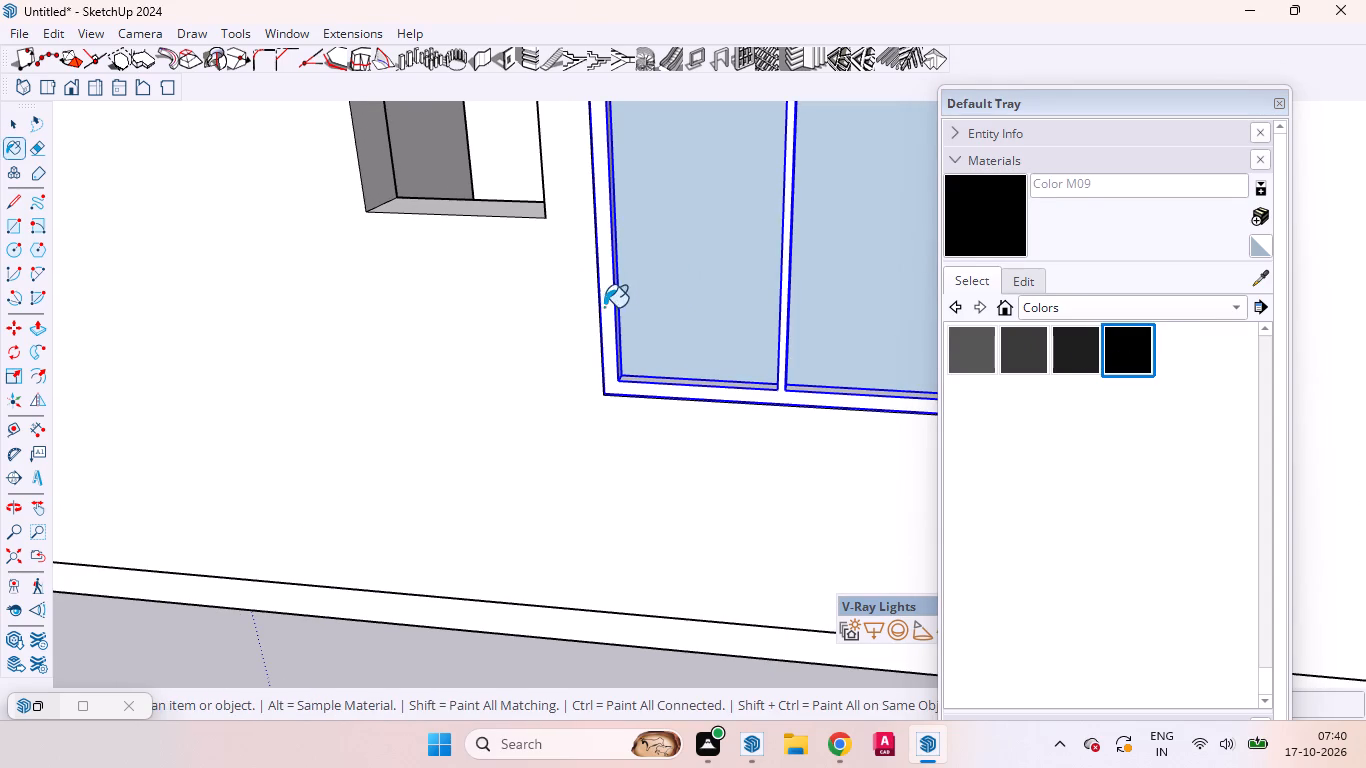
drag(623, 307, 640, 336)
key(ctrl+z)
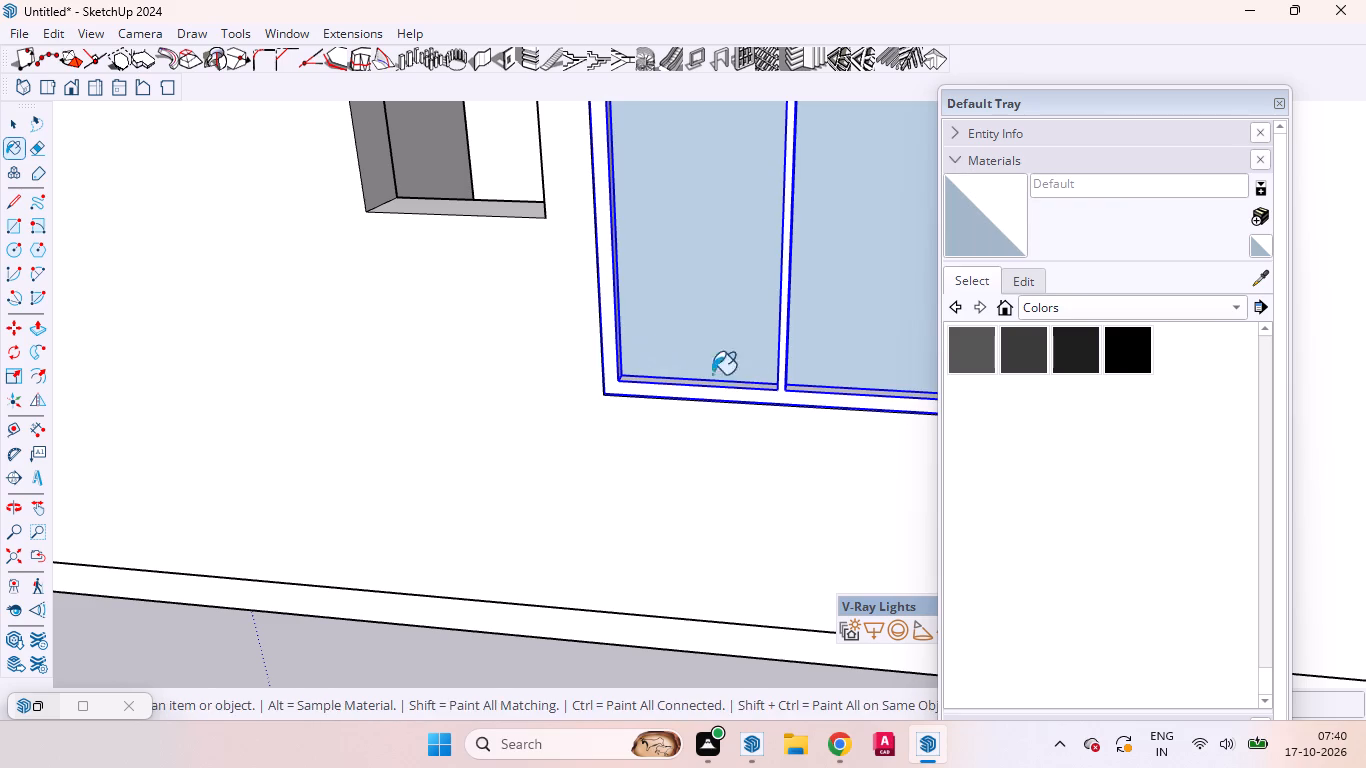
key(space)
Open the window group for editing, select all its geometry and paint it with Color M09.
triple_click(611, 352)
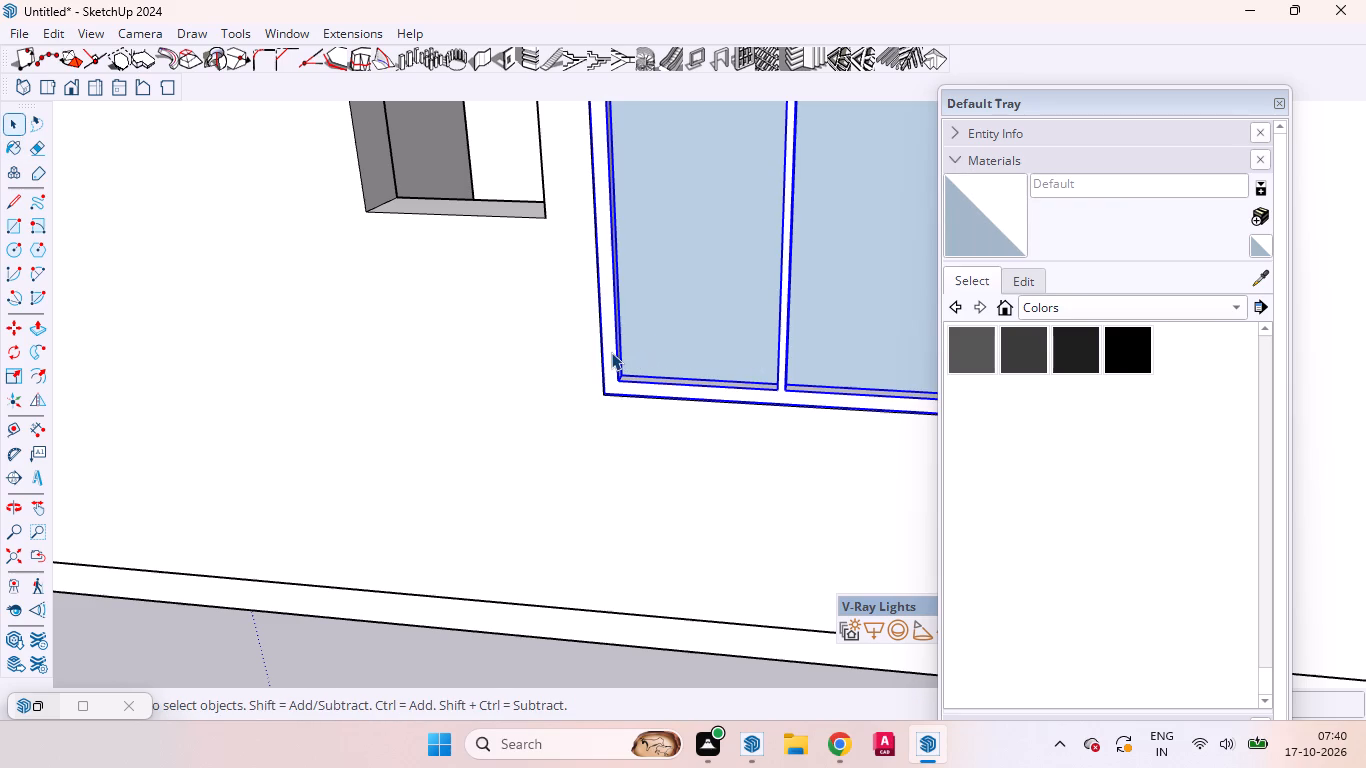
double_click(611, 352)
click(1121, 353)
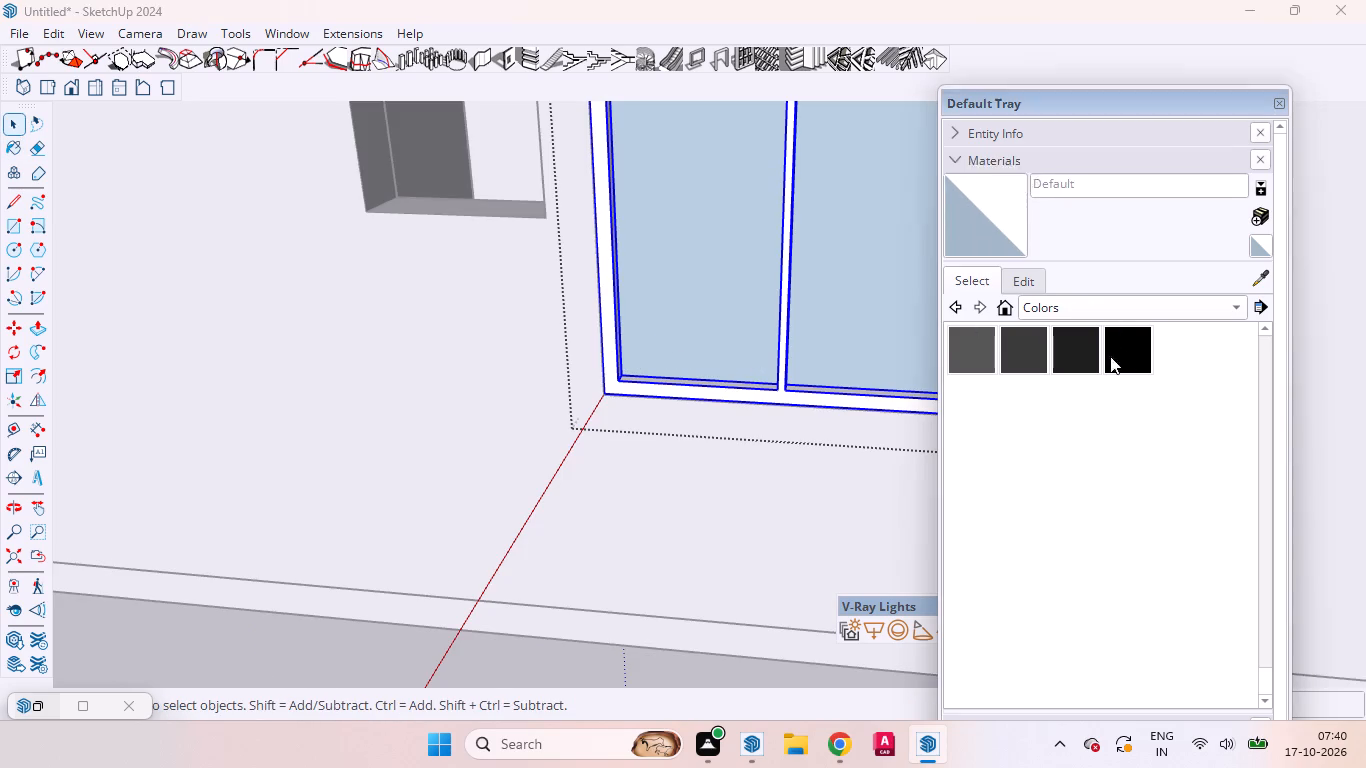
click(614, 356)
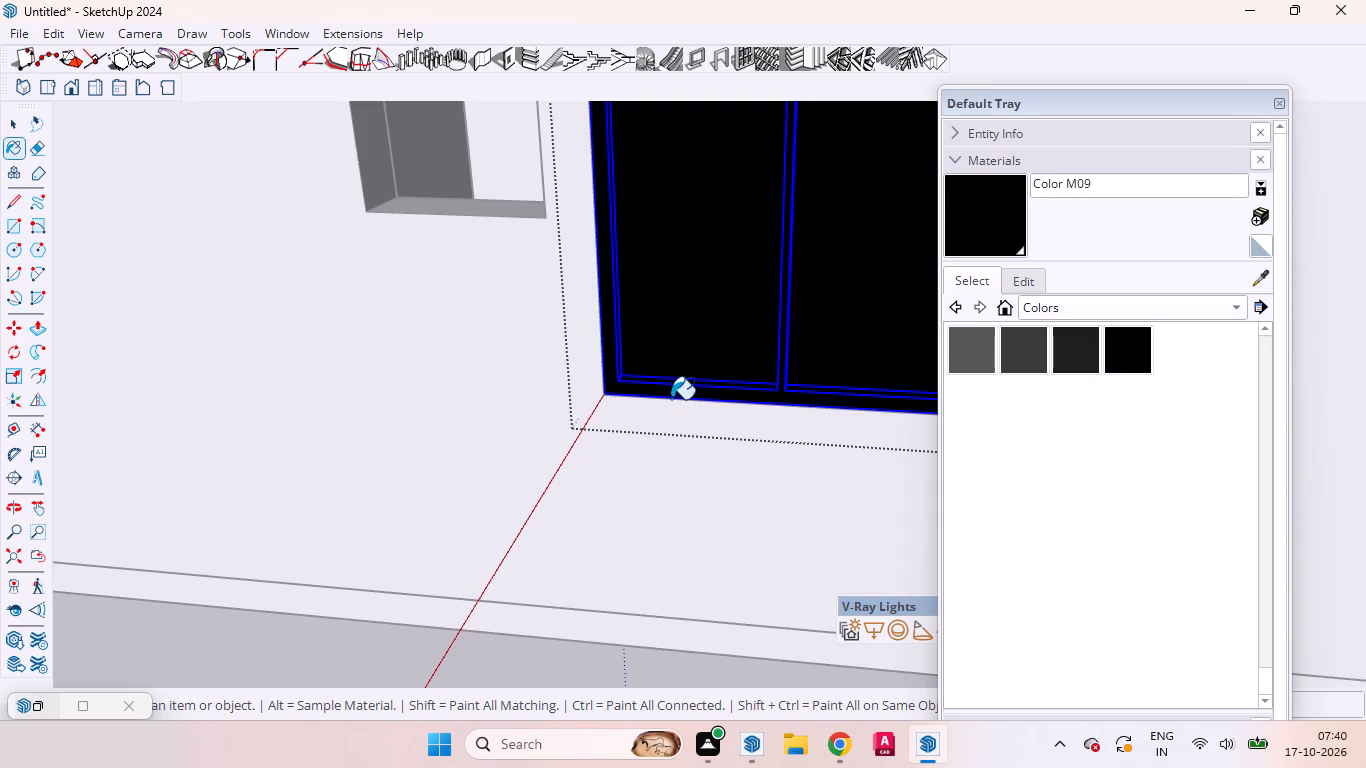
key(space)
Paint the window's glass panes with Translucent Glass Blue from the Glass and Mirrors collection and leave the group.
double_click(730, 300)
click(726, 300)
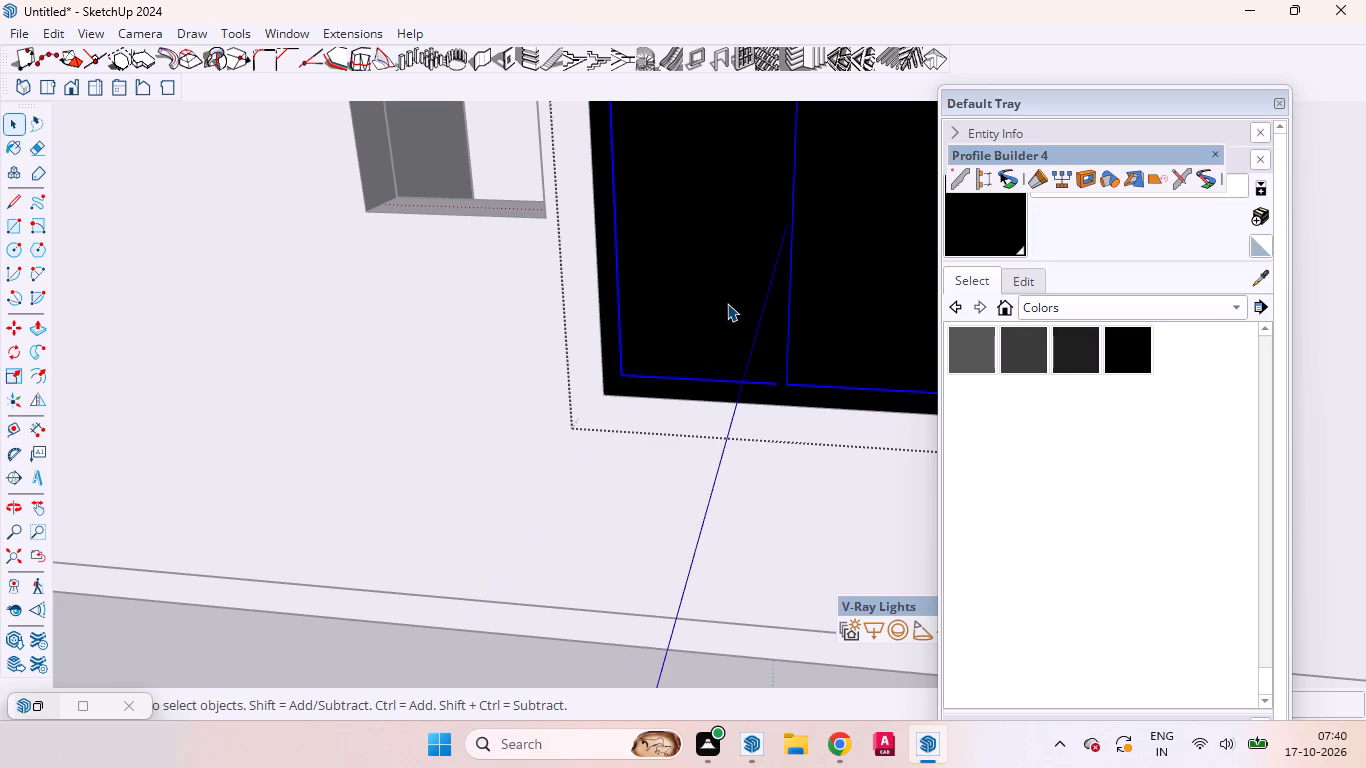
click(1243, 308)
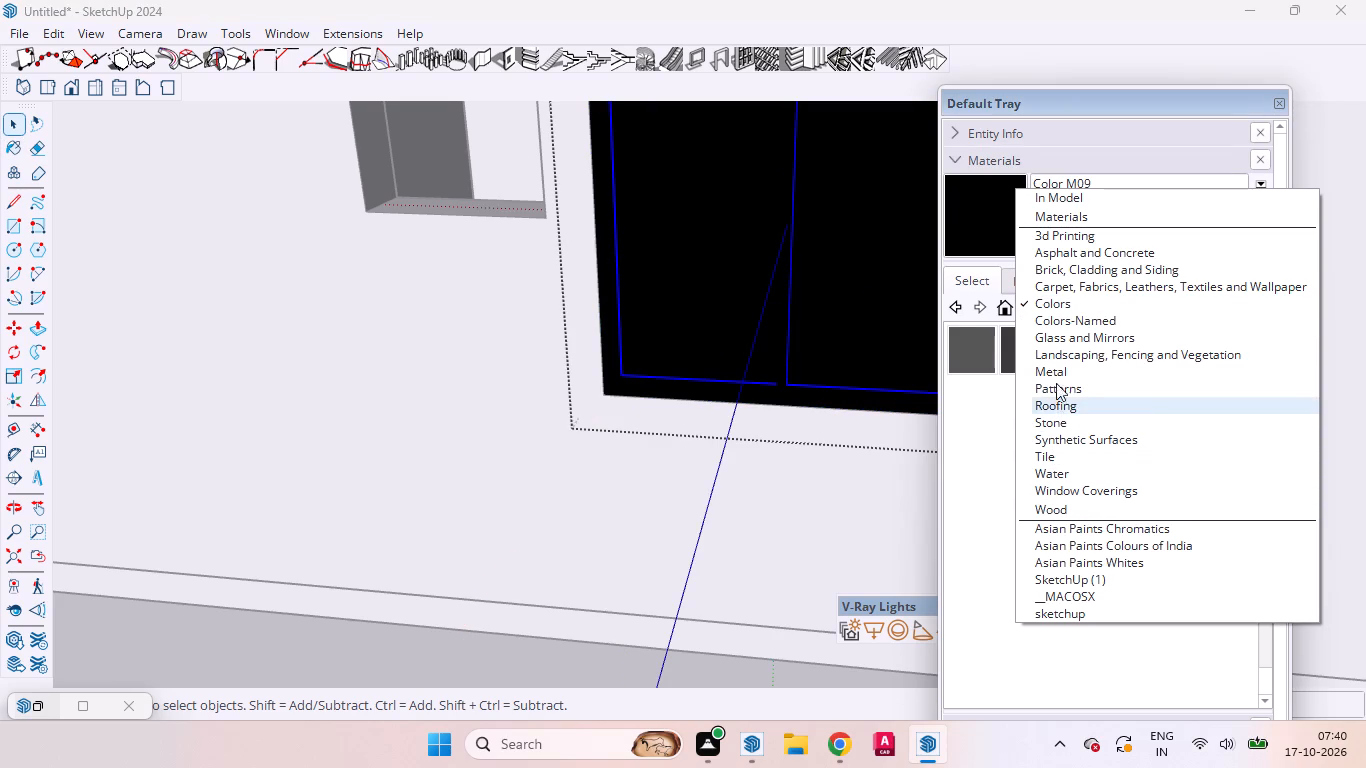
click(1057, 336)
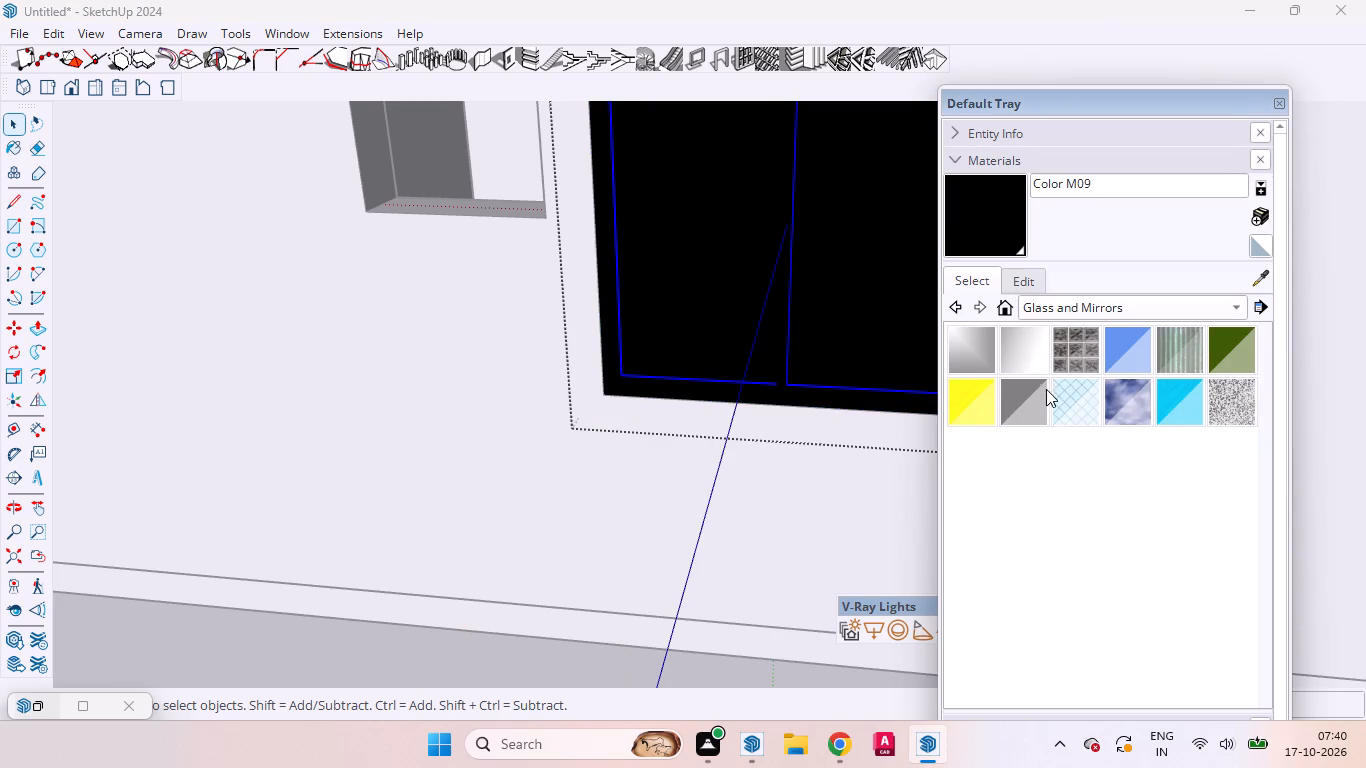
click(1127, 356)
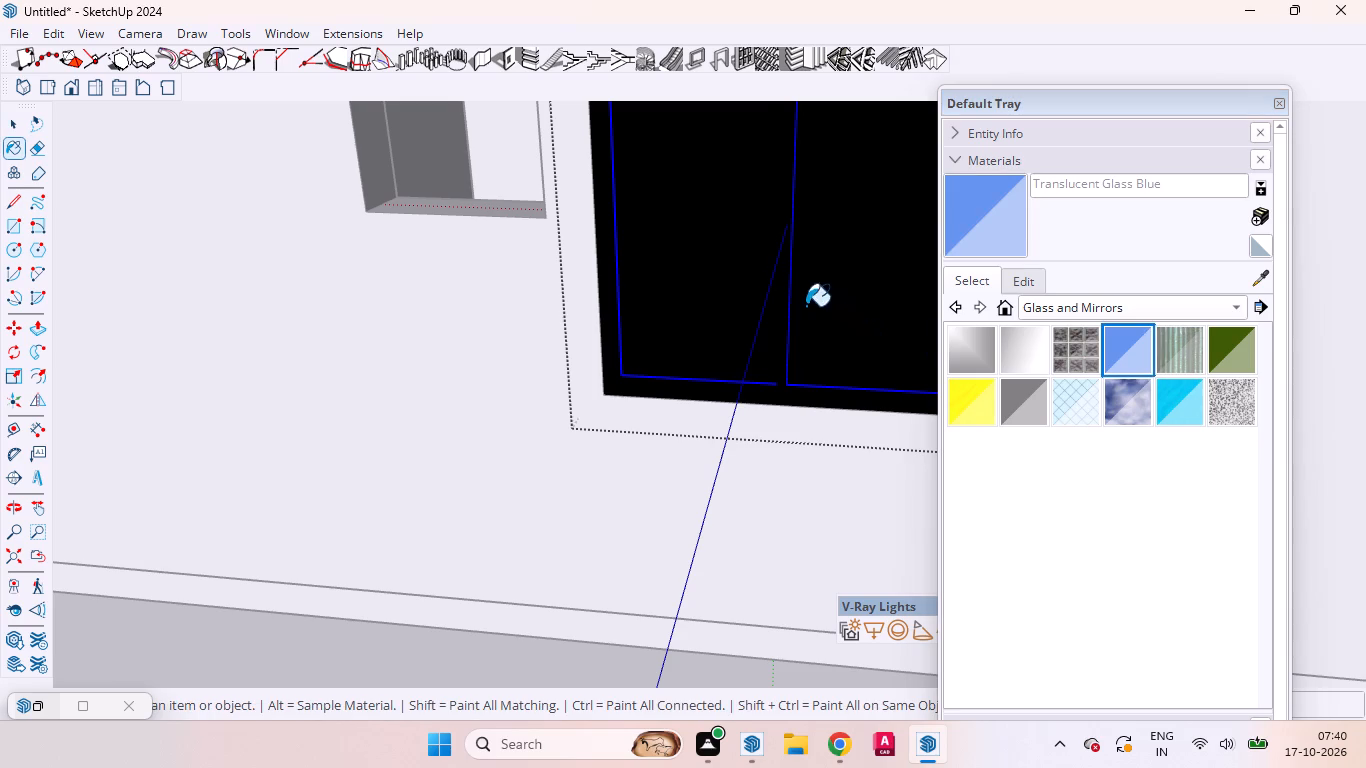
click(731, 274)
scroll(626, 473, down, 2)
scroll(621, 493, up, 1)
scroll(608, 530, down, 4)
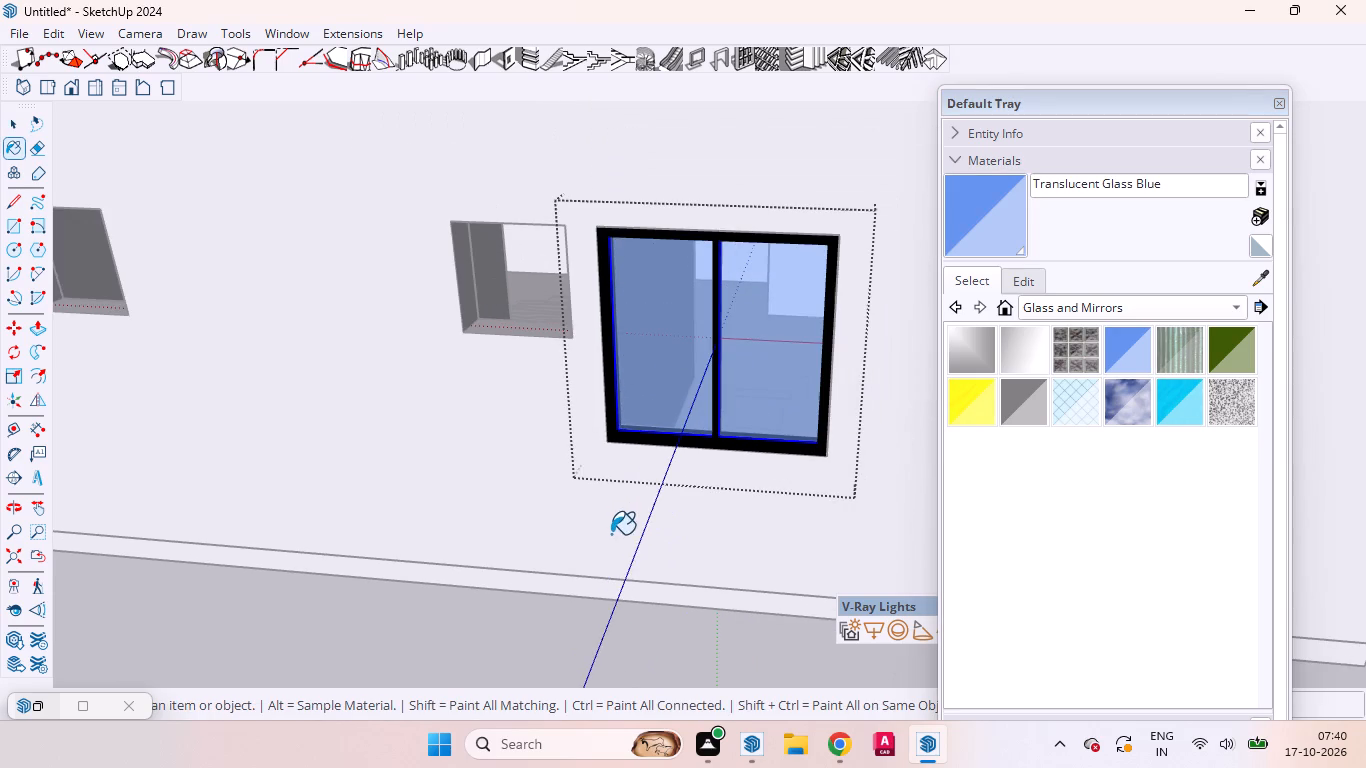
key(space)
click(539, 626)
middle_drag(742, 291, 547, 378)
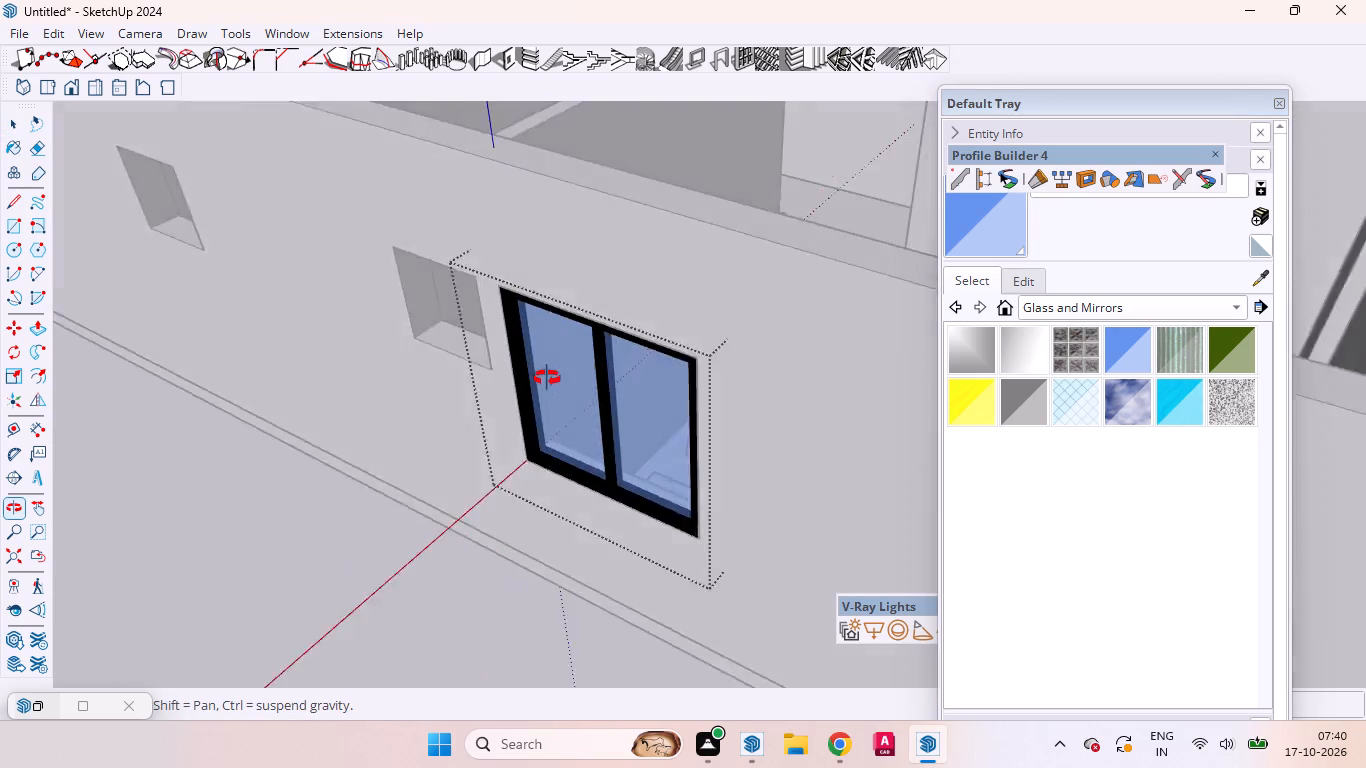
middle_drag(547, 378, 545, 377)
scroll(485, 292, down, 10)
click(526, 485)
Move the black-framed window inward from the outer wall face into the depth of its opening, starting at its lower corner.
scroll(530, 271, up, 5)
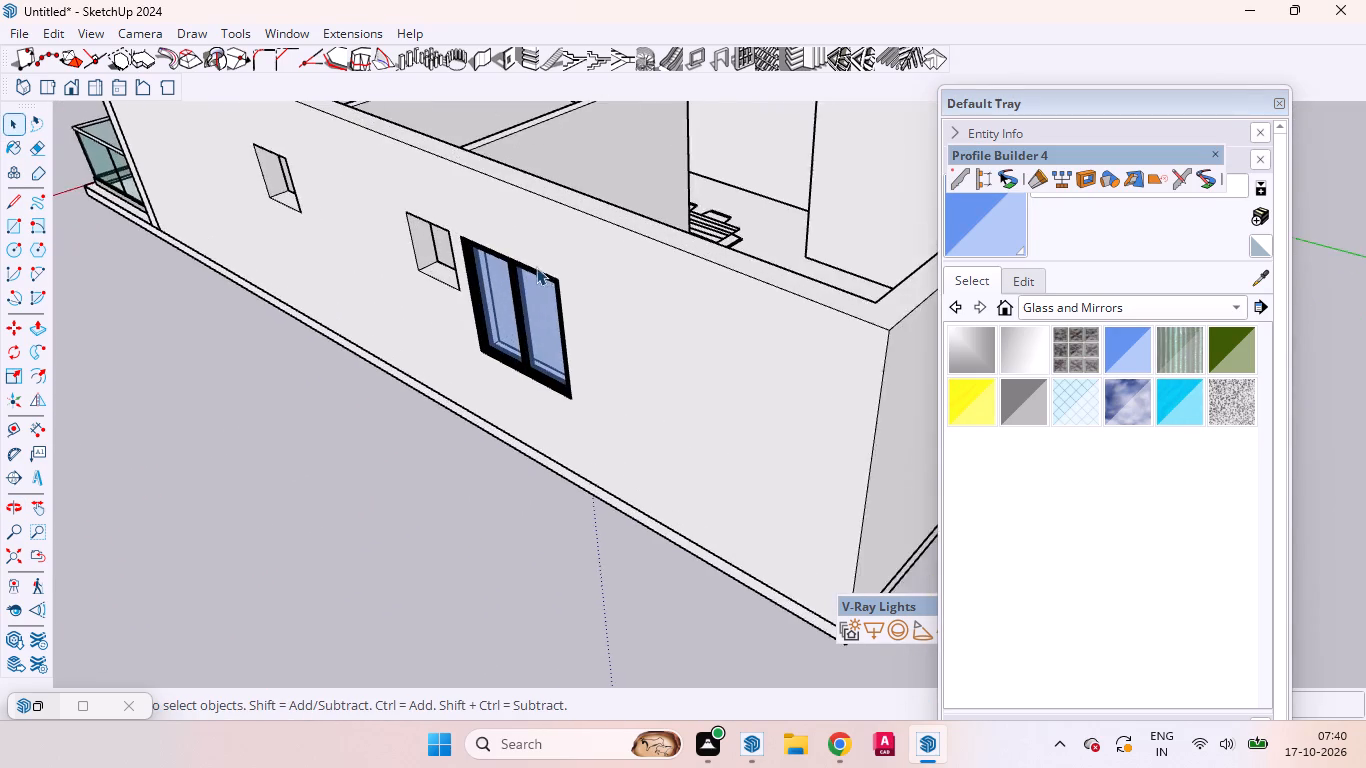
middle_drag(563, 323, 513, 378)
scroll(501, 369, up, 10)
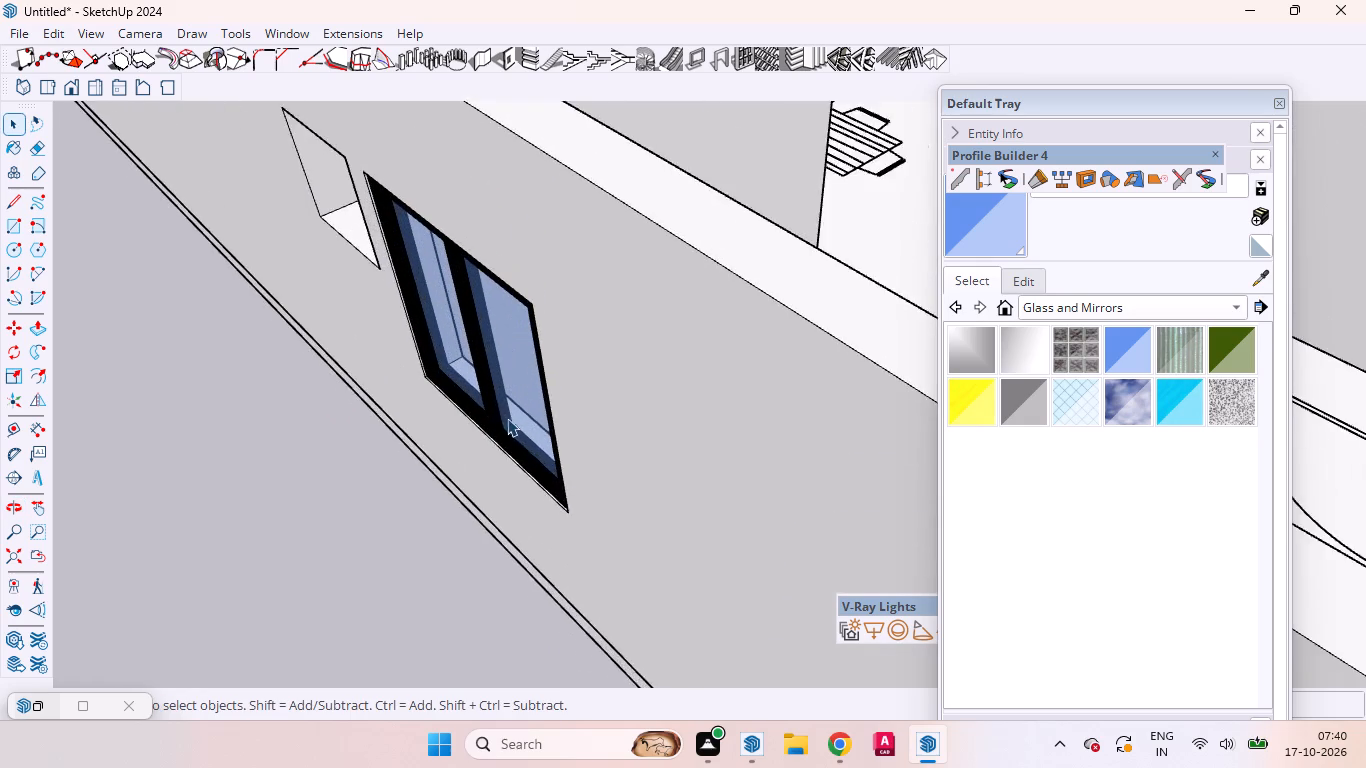
scroll(507, 418, up, 3)
scroll(510, 422, down, 2)
scroll(511, 422, up, 1)
click(577, 526)
key(m)
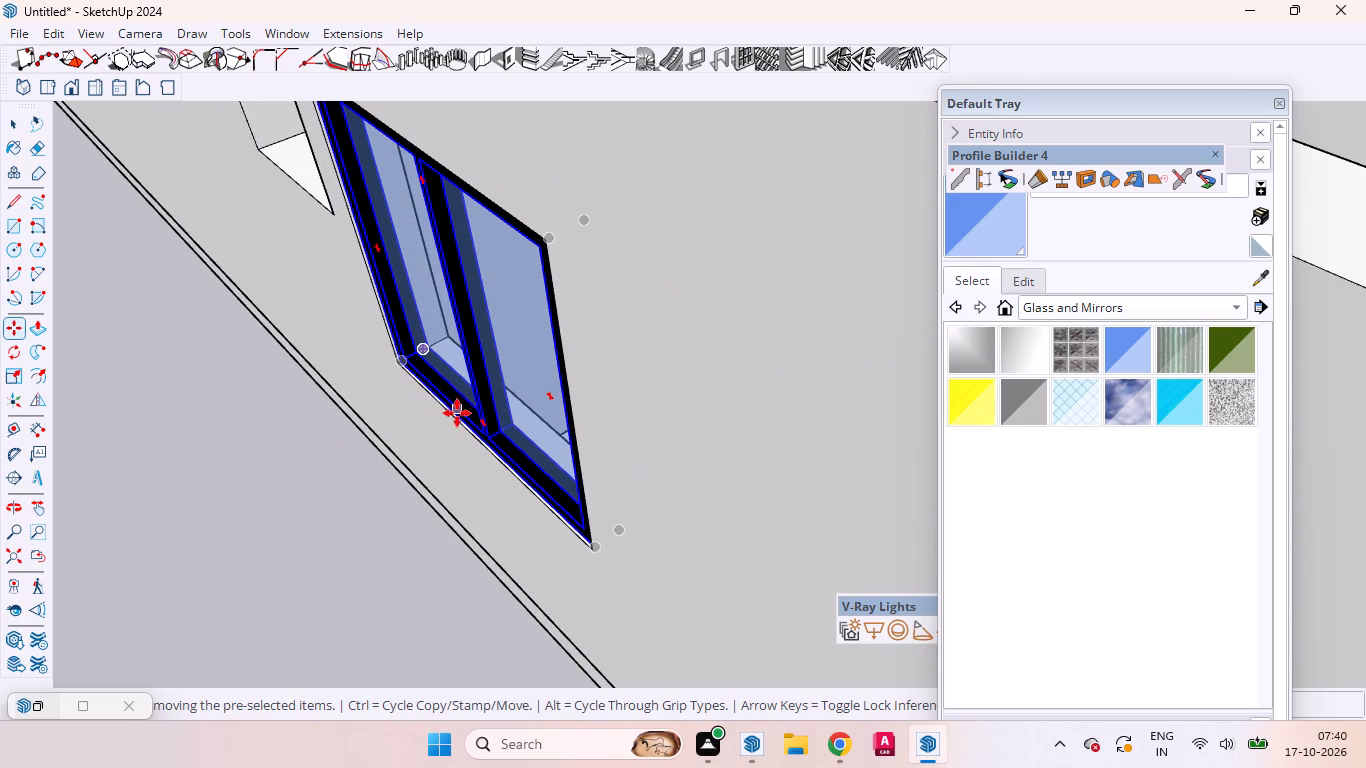
scroll(459, 473, up, 2)
middle_drag(550, 476, 835, 442)
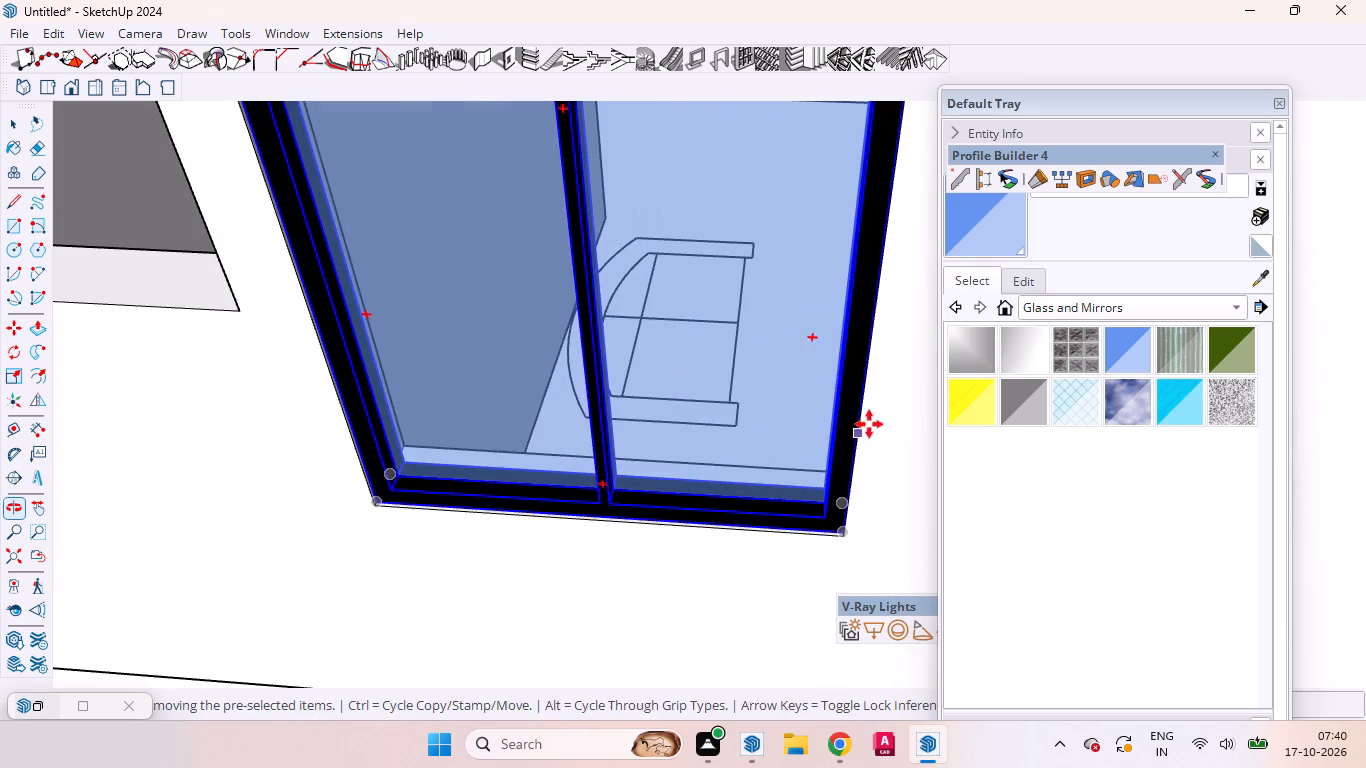
scroll(838, 582, up, 13)
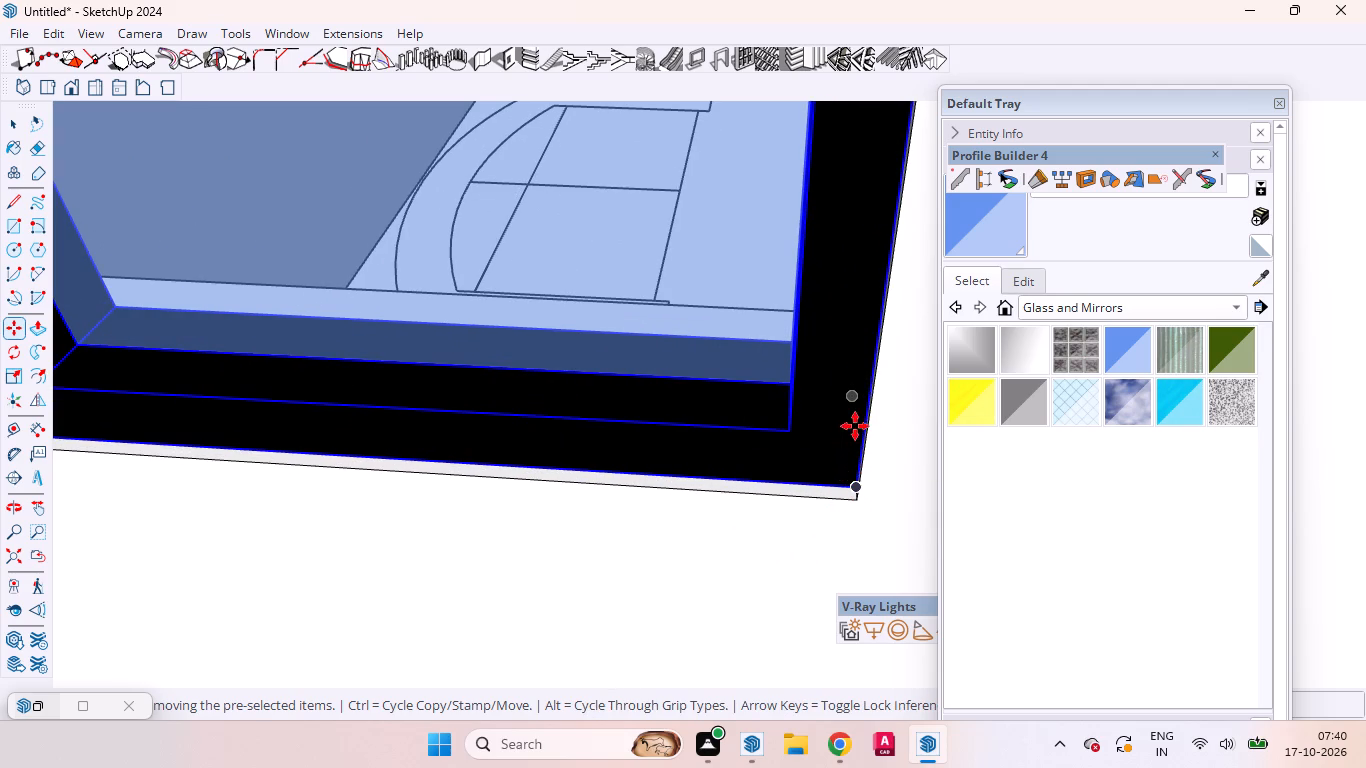
drag(854, 482, 849, 446)
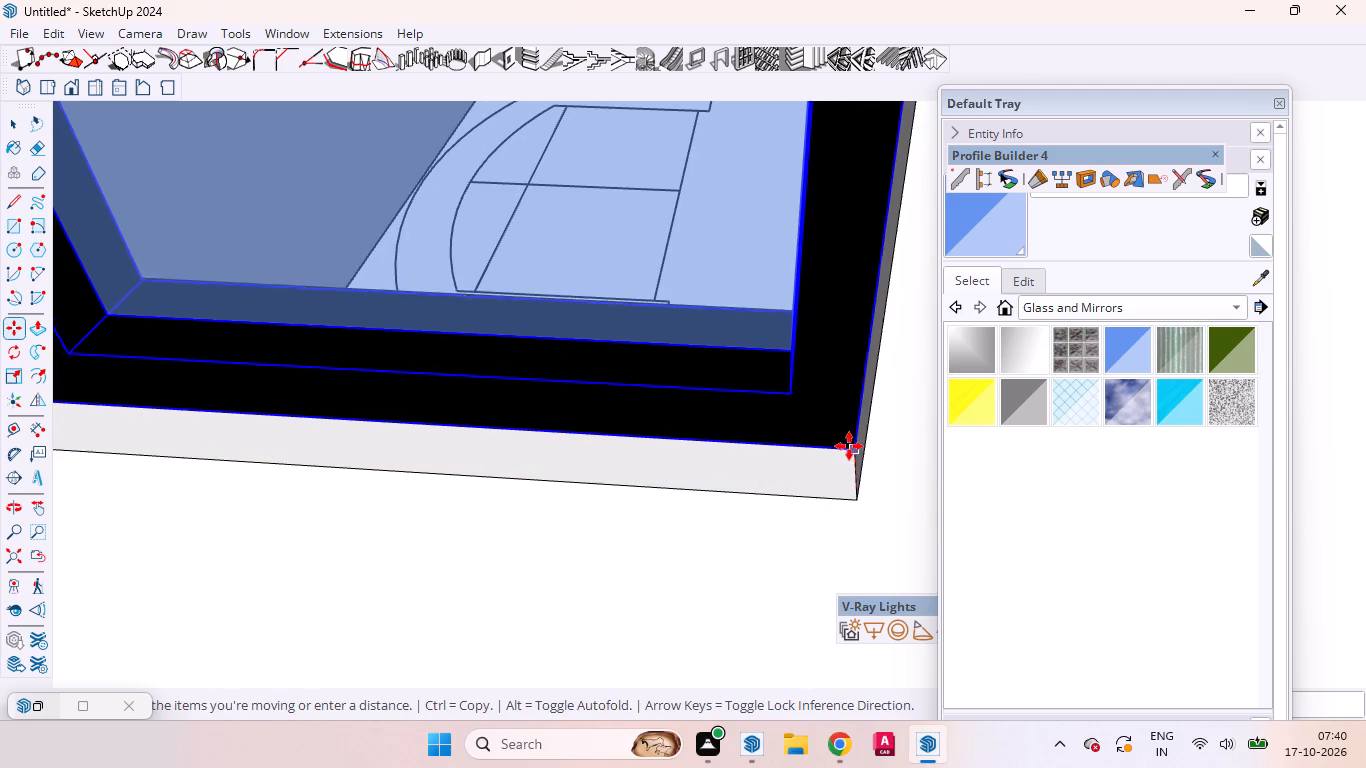
drag(849, 446, 847, 449)
click(847, 449)
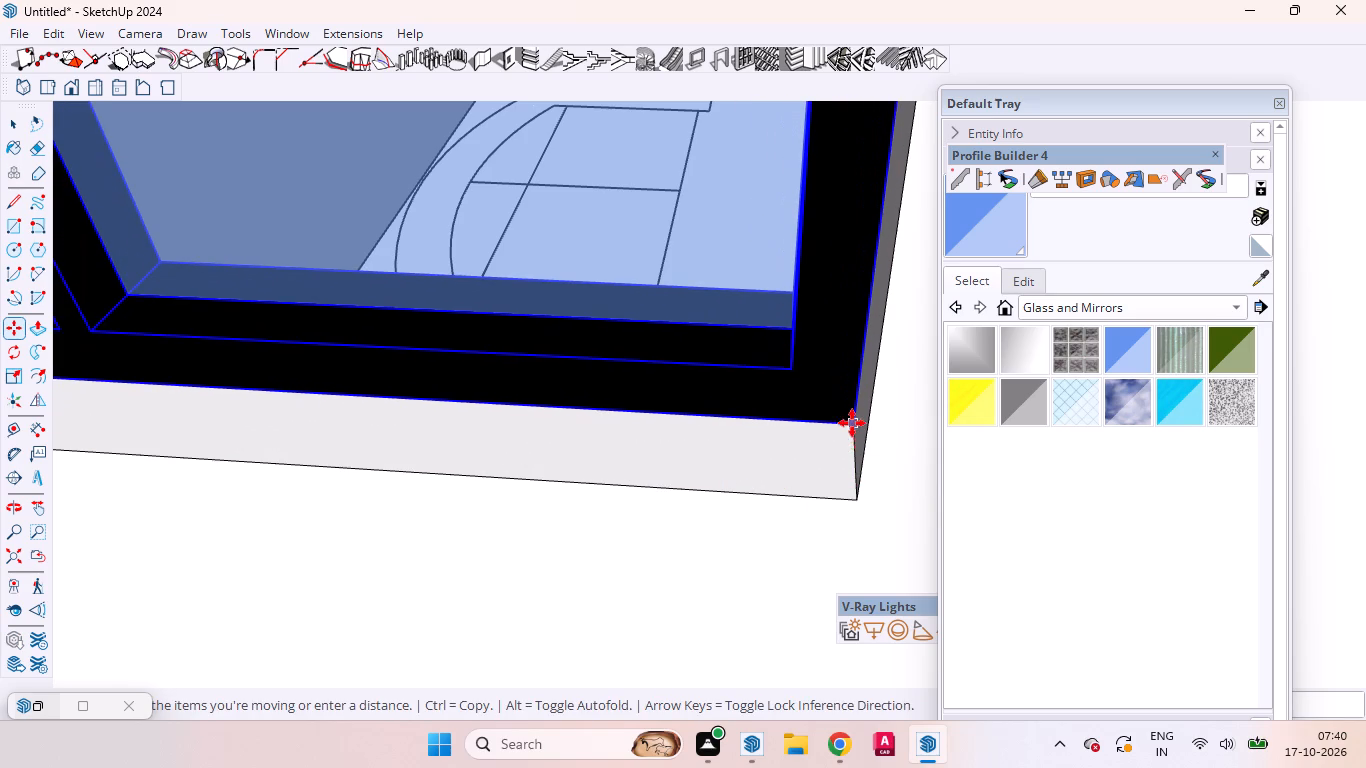
click(852, 423)
key(space)
From inside the room, shift the window slightly within the wall thickness to adjust its depth in the opening, and deselect it.
scroll(744, 485, down, 4)
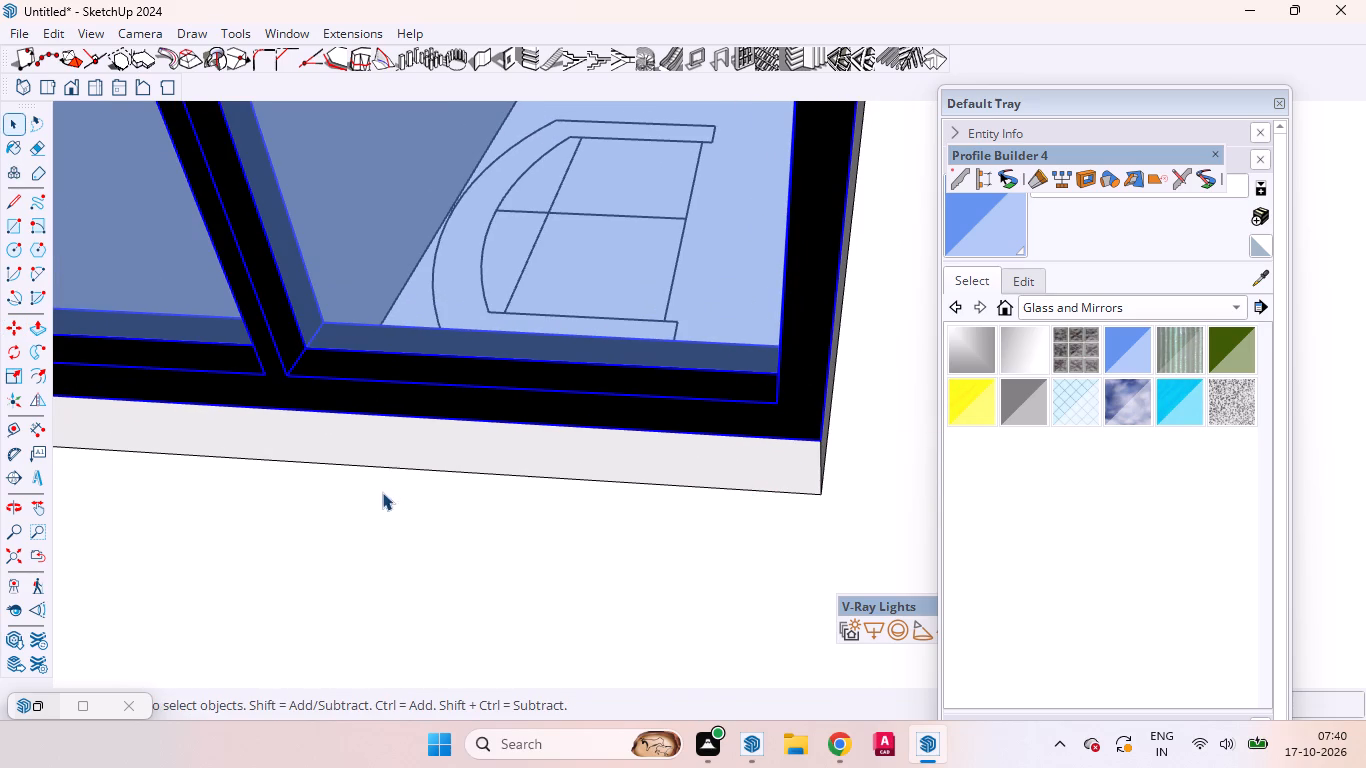
scroll(401, 495, down, 1)
scroll(537, 484, down, 10)
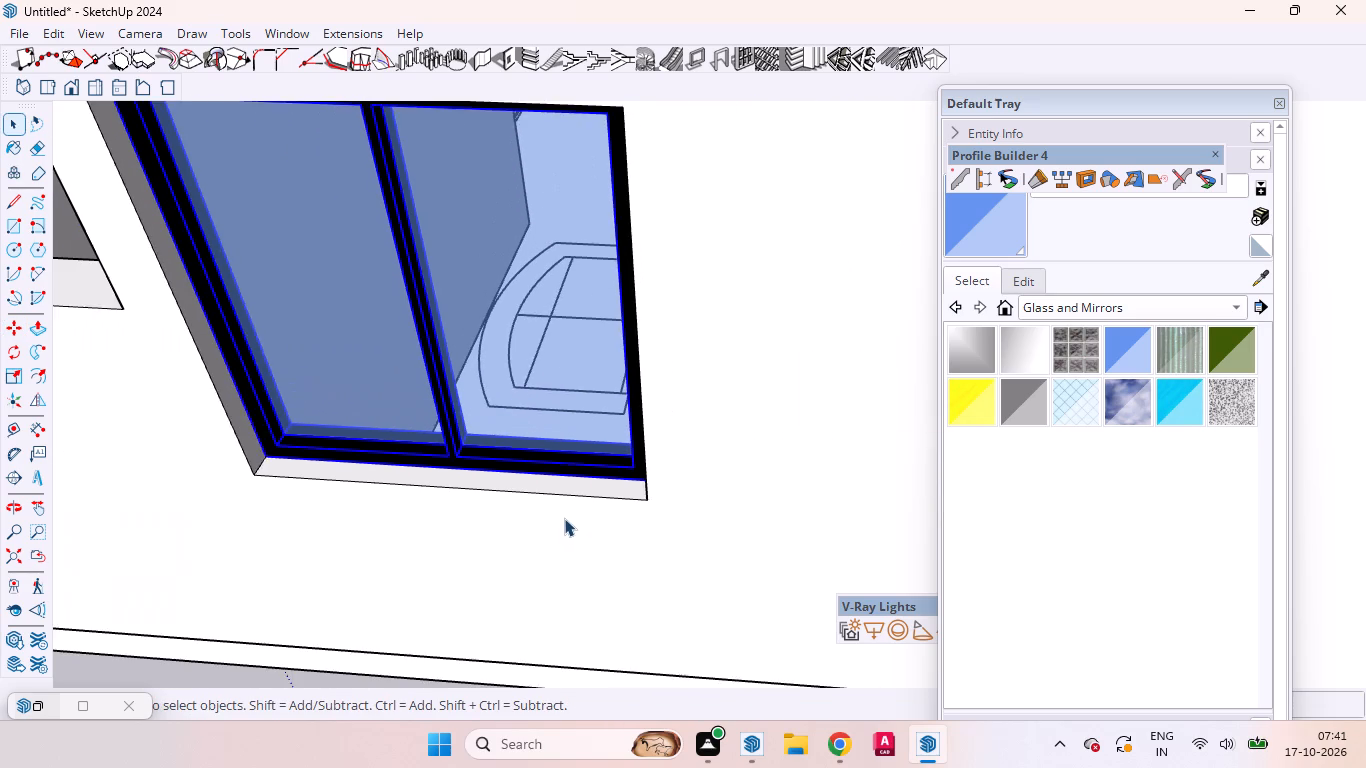
scroll(563, 518, down, 1)
middle_drag(607, 435, 124, 541)
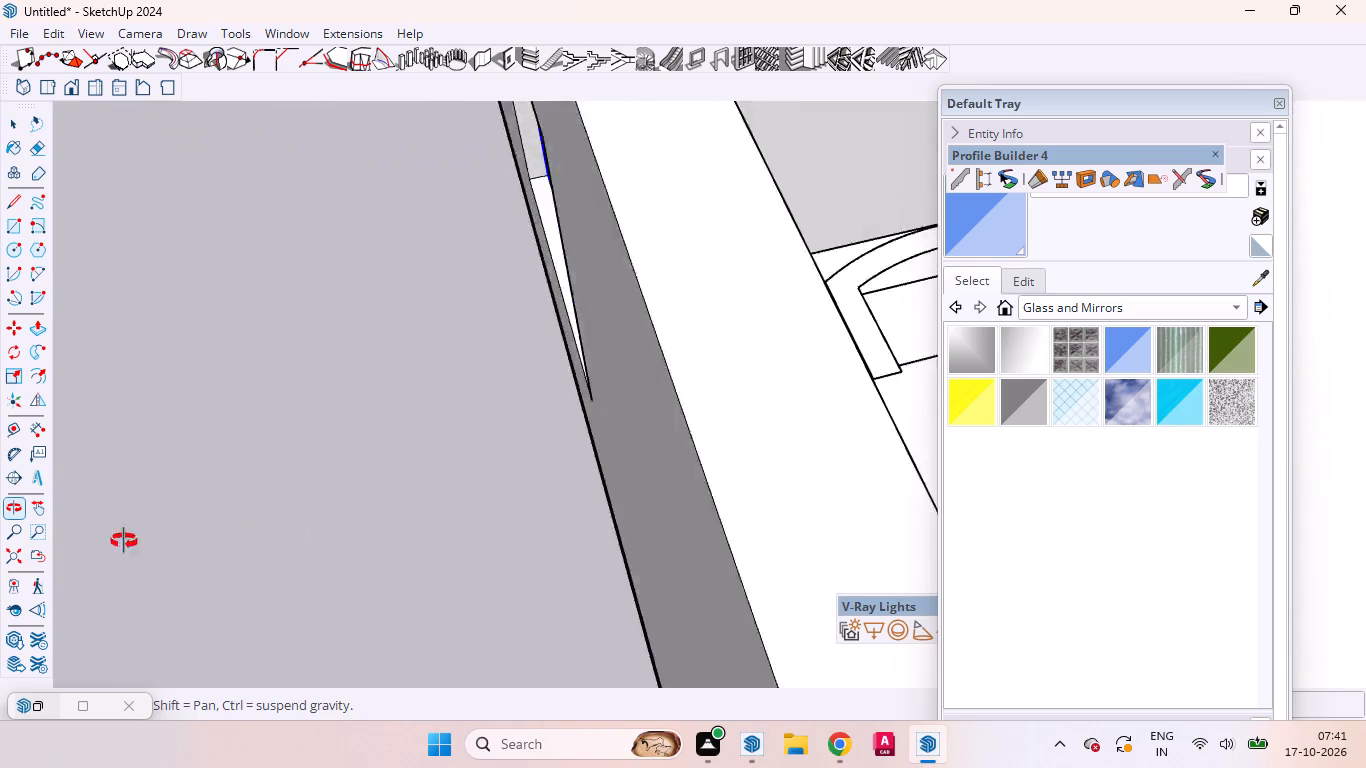
middle_drag(124, 541, 92, 547)
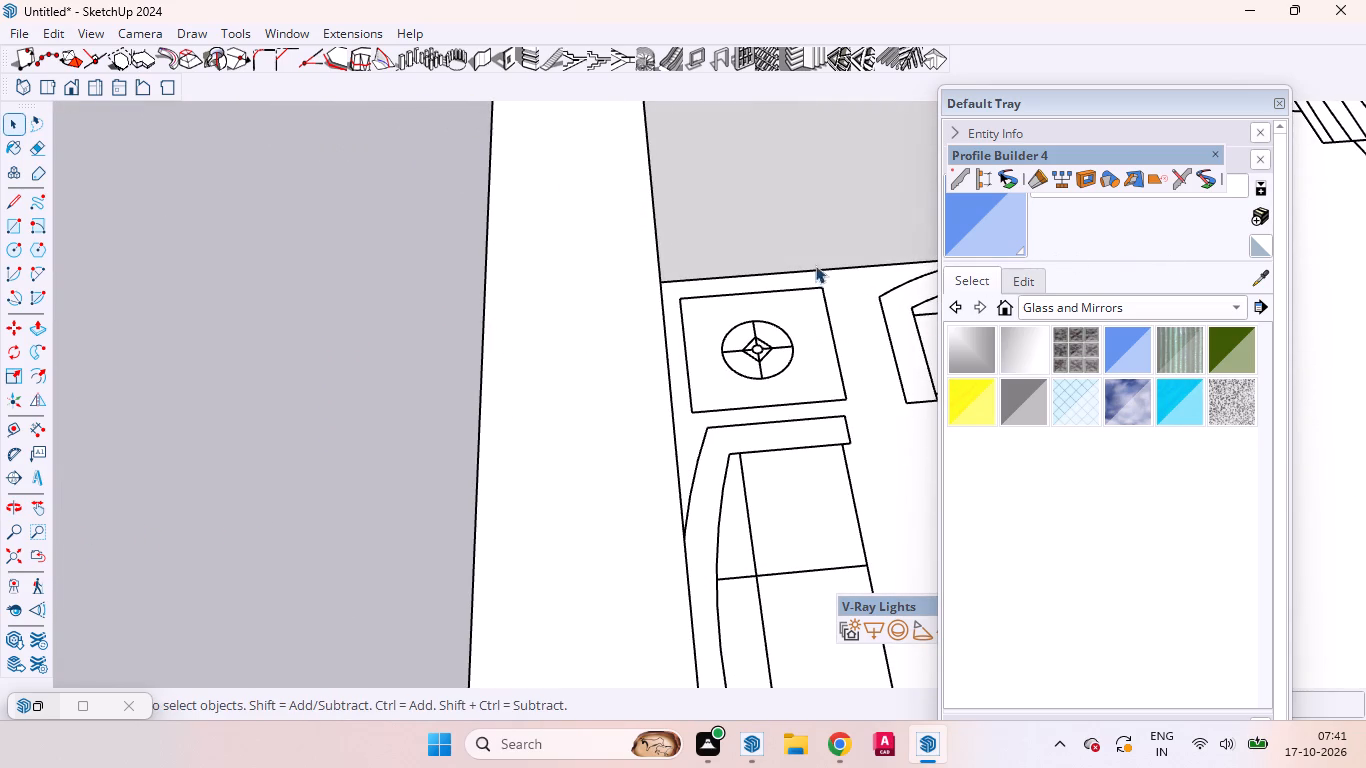
middle_drag(814, 261, 686, 235)
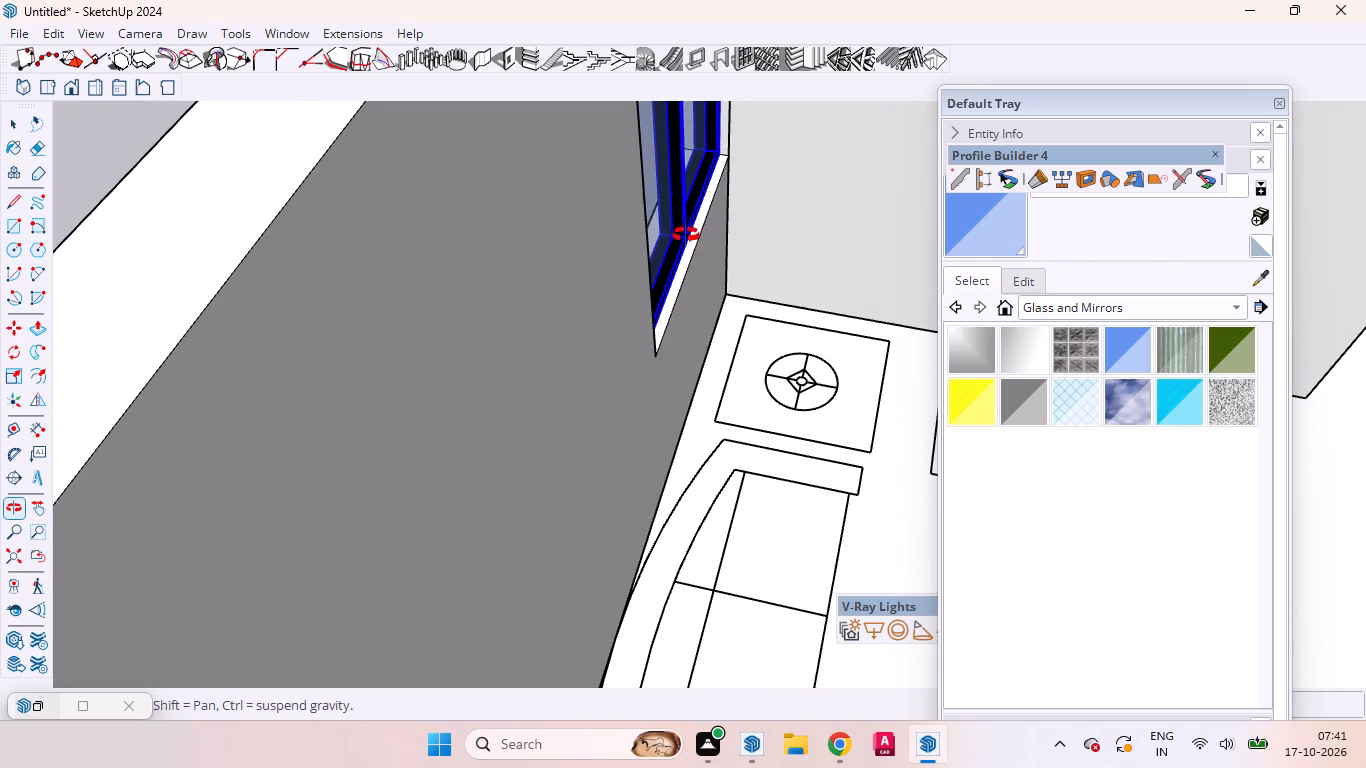
middle_drag(686, 235, 687, 235)
scroll(696, 227, up, 3)
scroll(693, 220, down, 2)
scroll(691, 219, up, 10)
scroll(674, 204, down, 4)
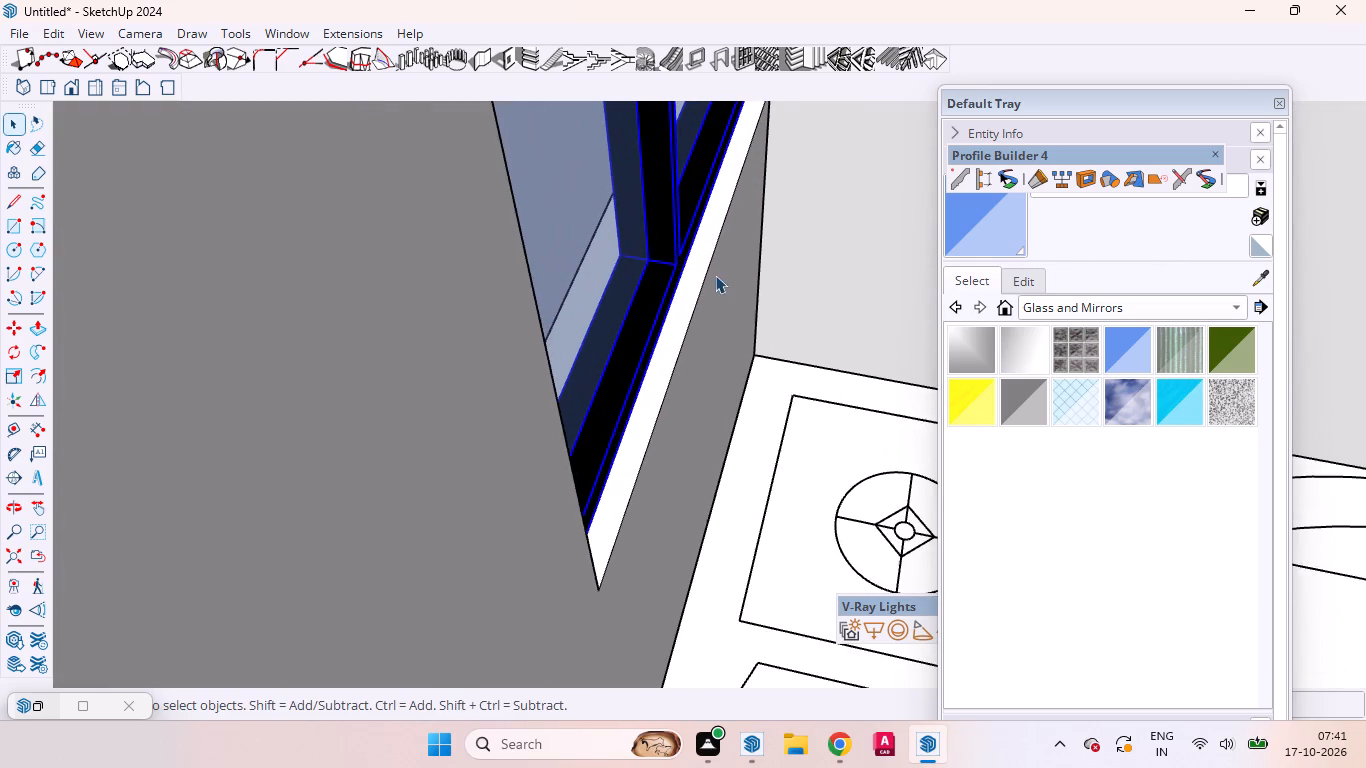
middle_drag(720, 283, 561, 238)
scroll(831, 249, up, 6)
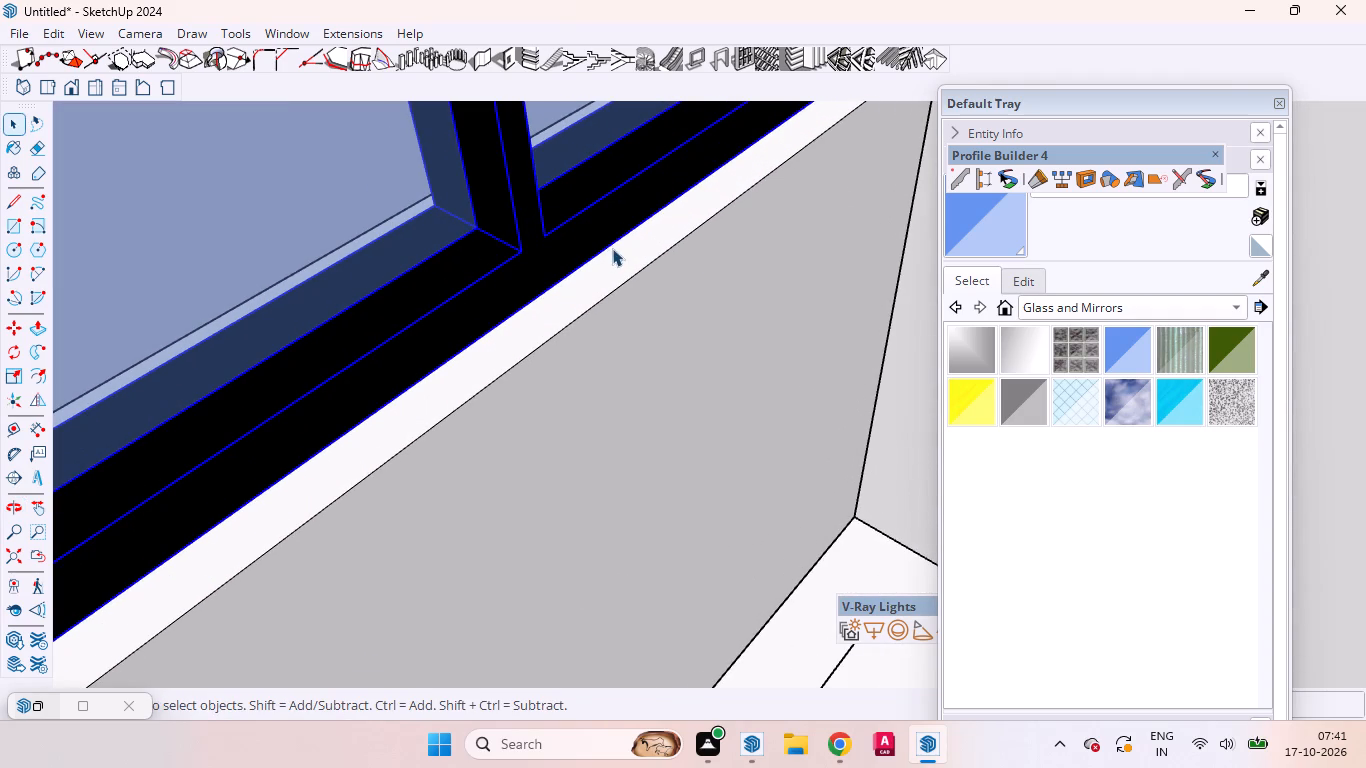
key(m)
drag(570, 271, 557, 261)
key(space)
scroll(849, 338, down, 13)
scroll(840, 350, up, 2)
scroll(840, 350, down, 8)
scroll(823, 363, up, 3)
scroll(819, 362, down, 6)
middle_drag(669, 373, 1305, 371)
scroll(1305, 371, up, 1)
click(476, 546)
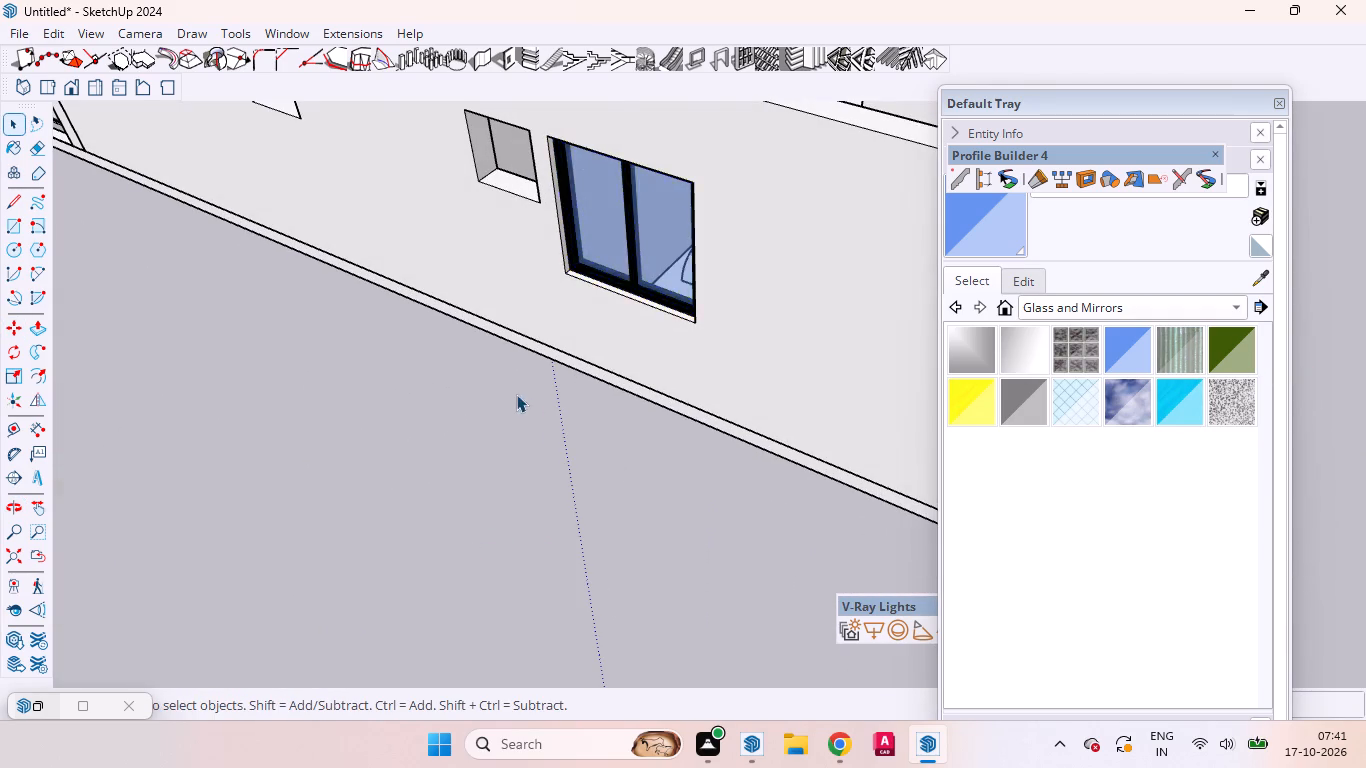
Examine from outside how the finished window sits in its wall opening.
scroll(509, 392, down, 10)
scroll(505, 438, up, 1)
scroll(505, 439, down, 1)
scroll(509, 441, up, 1)
scroll(513, 443, down, 1)
scroll(630, 456, up, 4)
middle_drag(630, 456, 1012, 318)
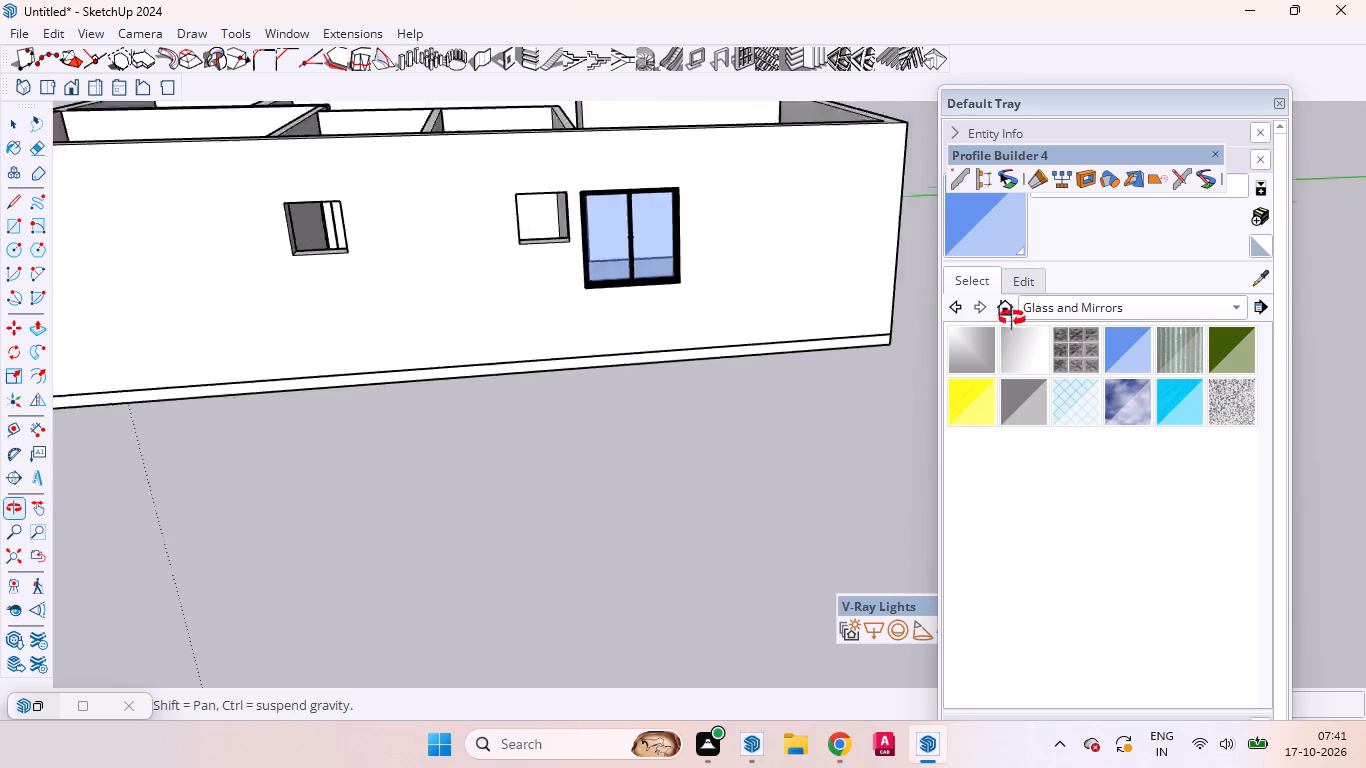
middle_drag(1012, 318, 1024, 318)
scroll(715, 245, up, 1)
scroll(715, 245, down, 3)
scroll(715, 245, up, 6)
scroll(715, 245, down, 3)
scroll(714, 243, up, 3)
scroll(715, 243, down, 3)
scroll(716, 264, up, 3)
scroll(716, 266, down, 3)
scroll(716, 266, up, 16)
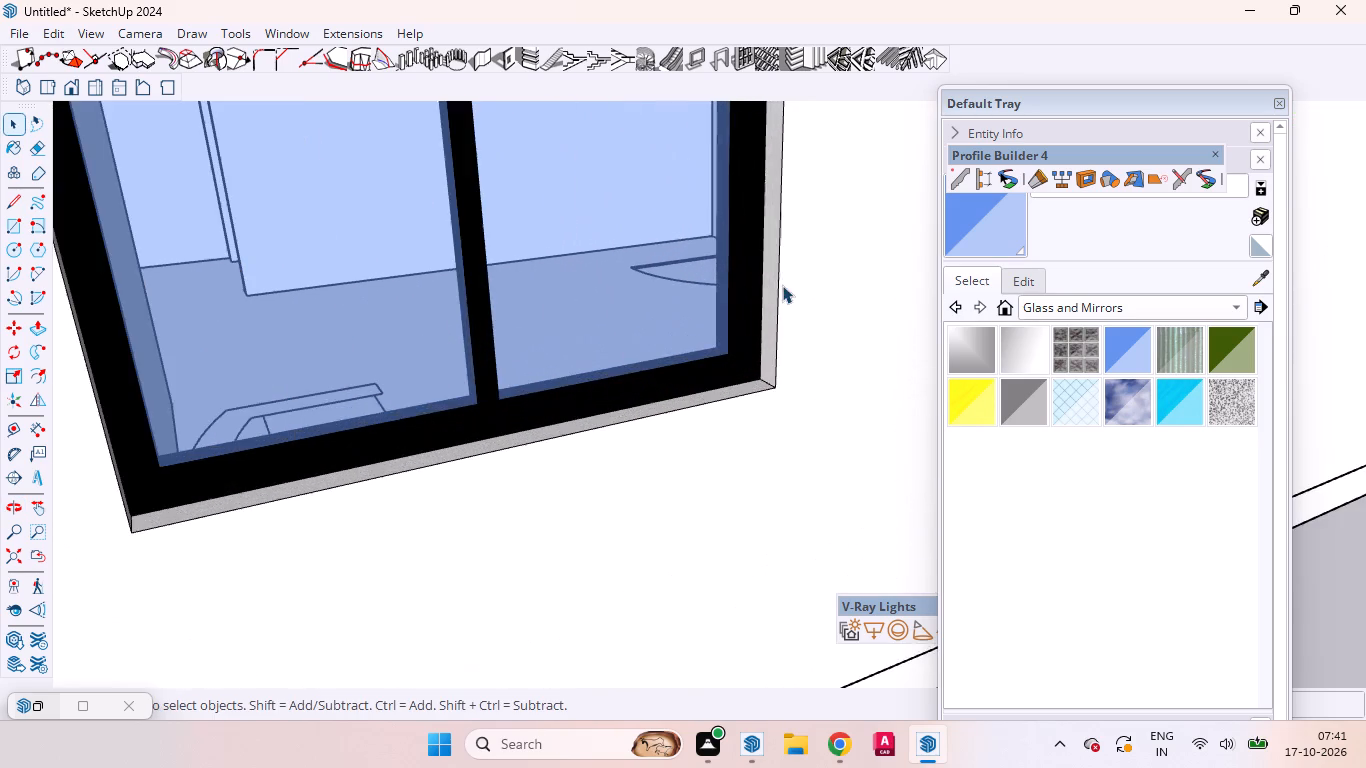
middle_drag(789, 331, 539, 385)
scroll(538, 384, up, 1)
scroll(638, 369, down, 9)
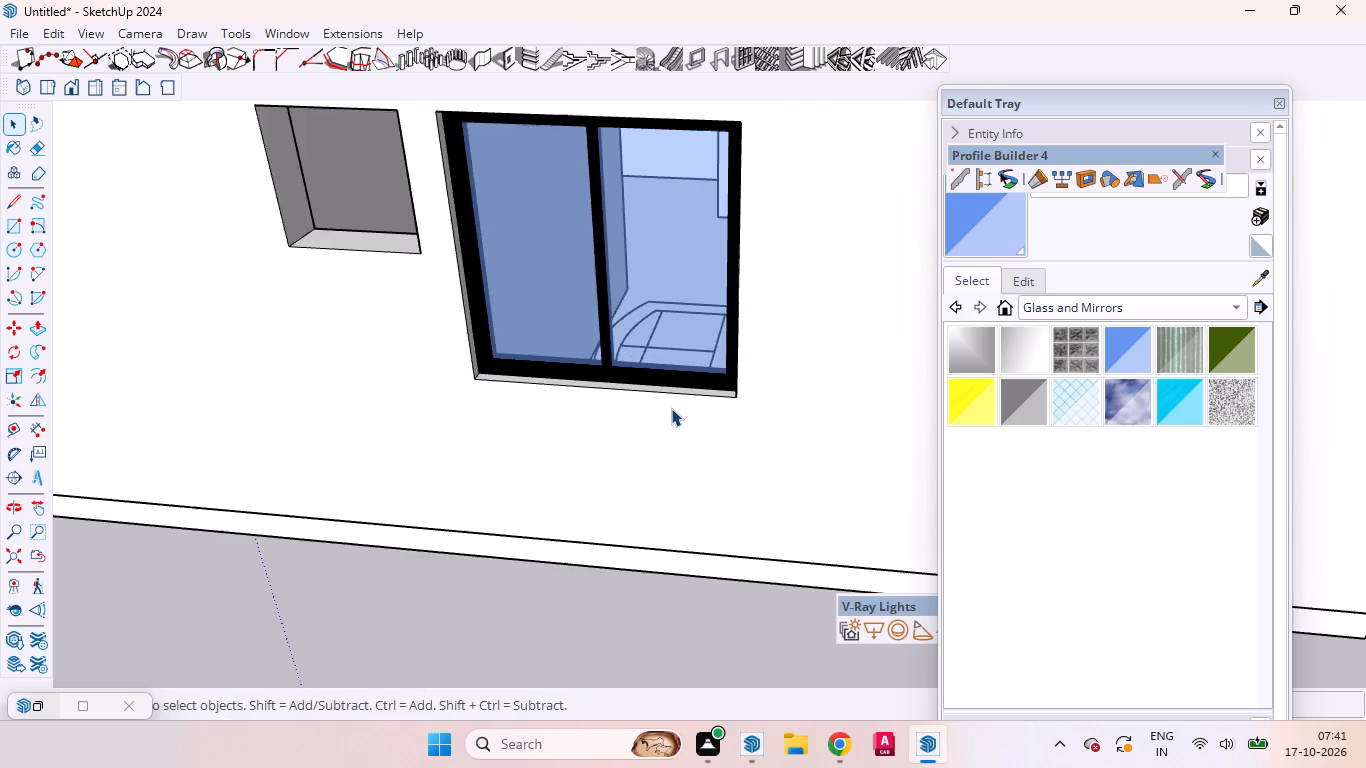
scroll(671, 408, down, 12)
scroll(661, 368, up, 6)
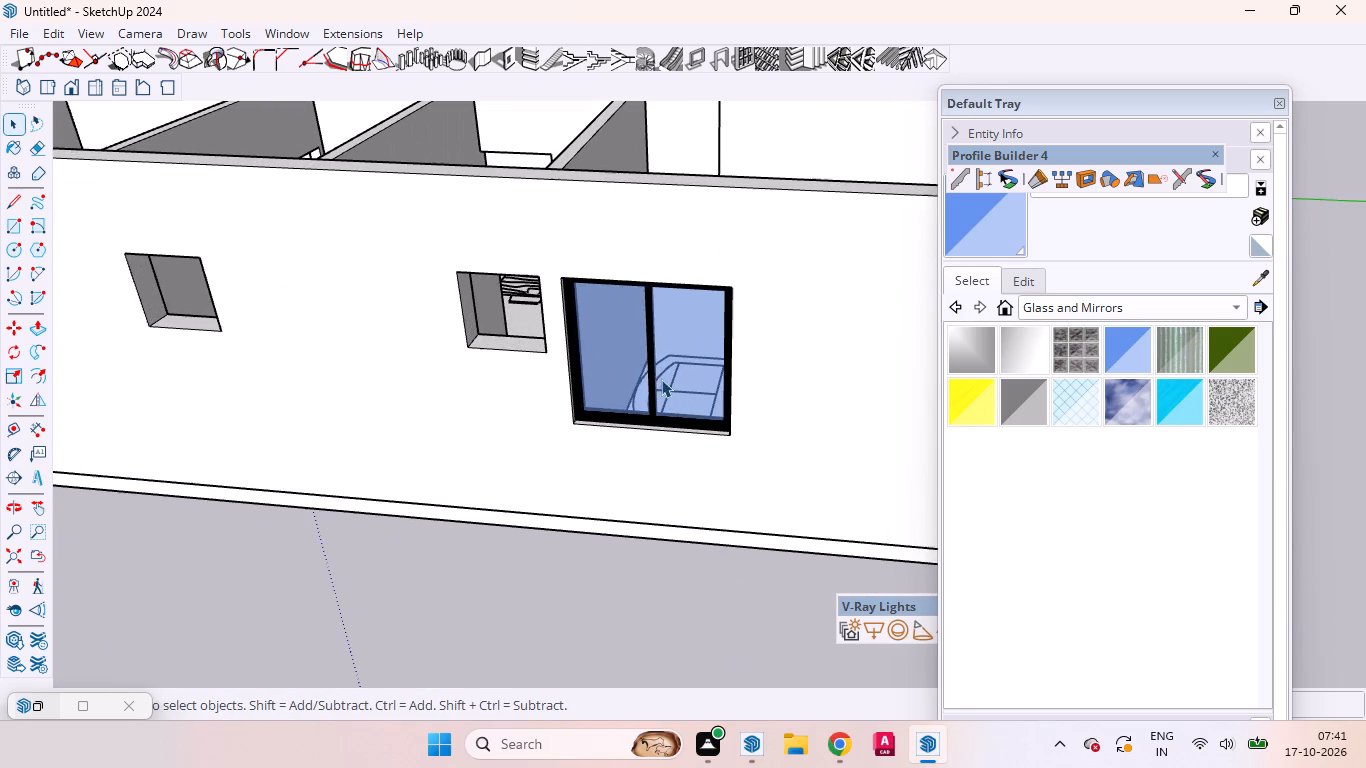
Copy the finished window from its lower corner into the matching opening in the opposite outer wall.
click(661, 379)
key(m)
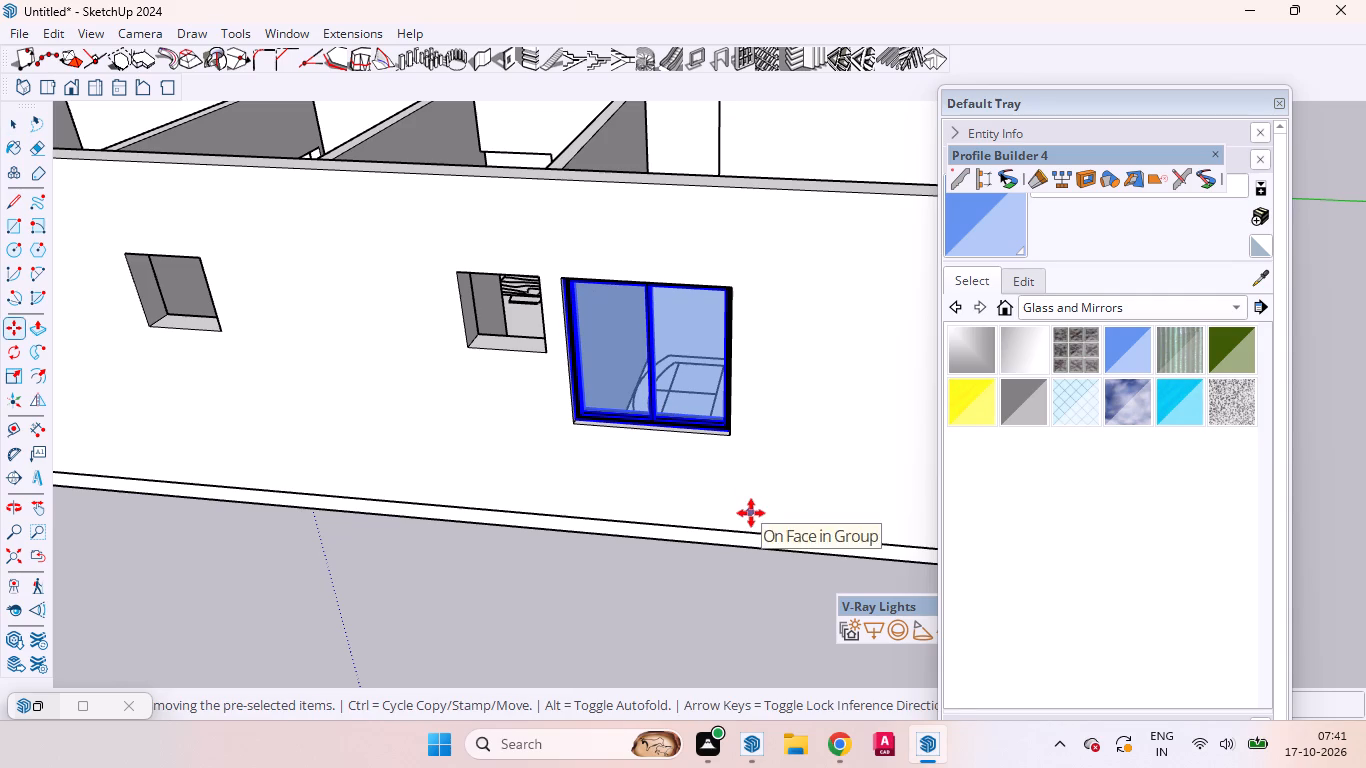
scroll(752, 502, up, 19)
scroll(703, 381, down, 1)
scroll(703, 381, up, 5)
middle_drag(715, 383, 834, 429)
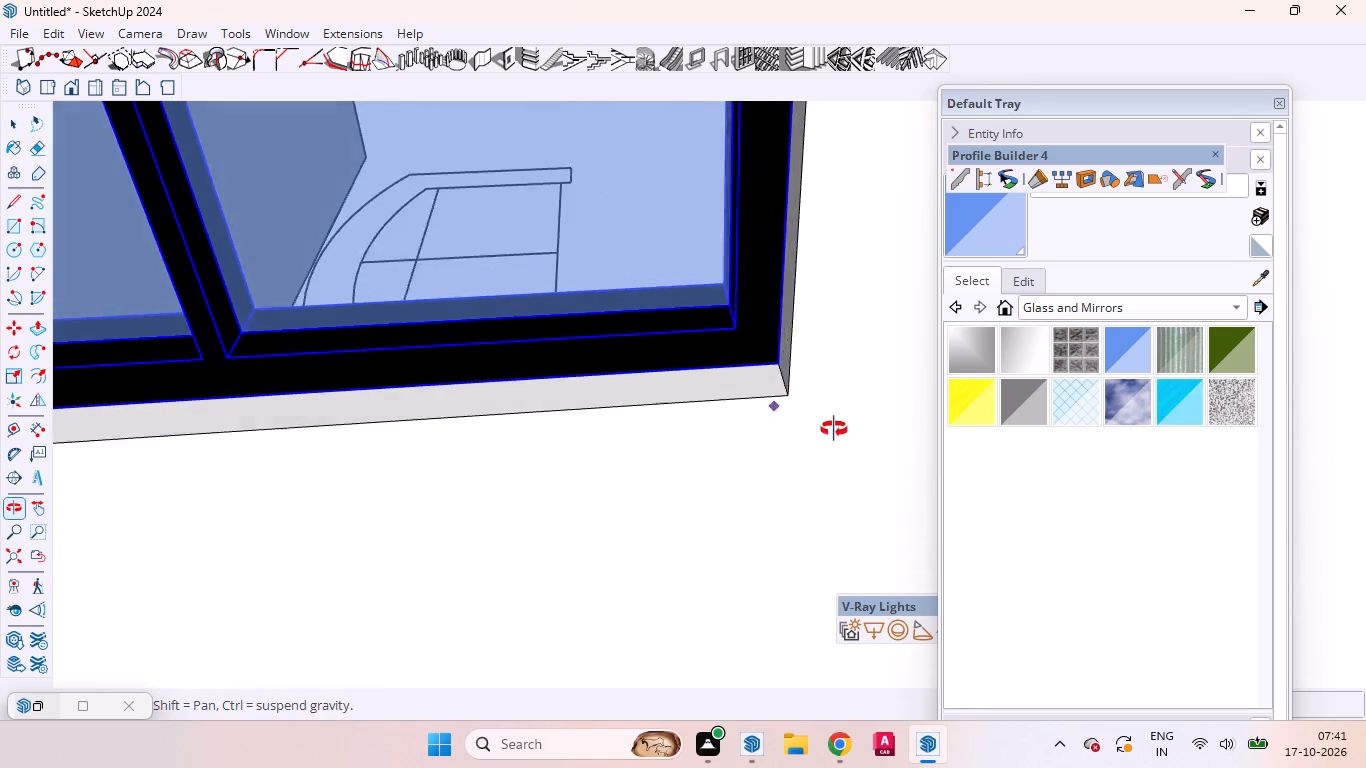
middle_drag(834, 429, 836, 429)
click(791, 359)
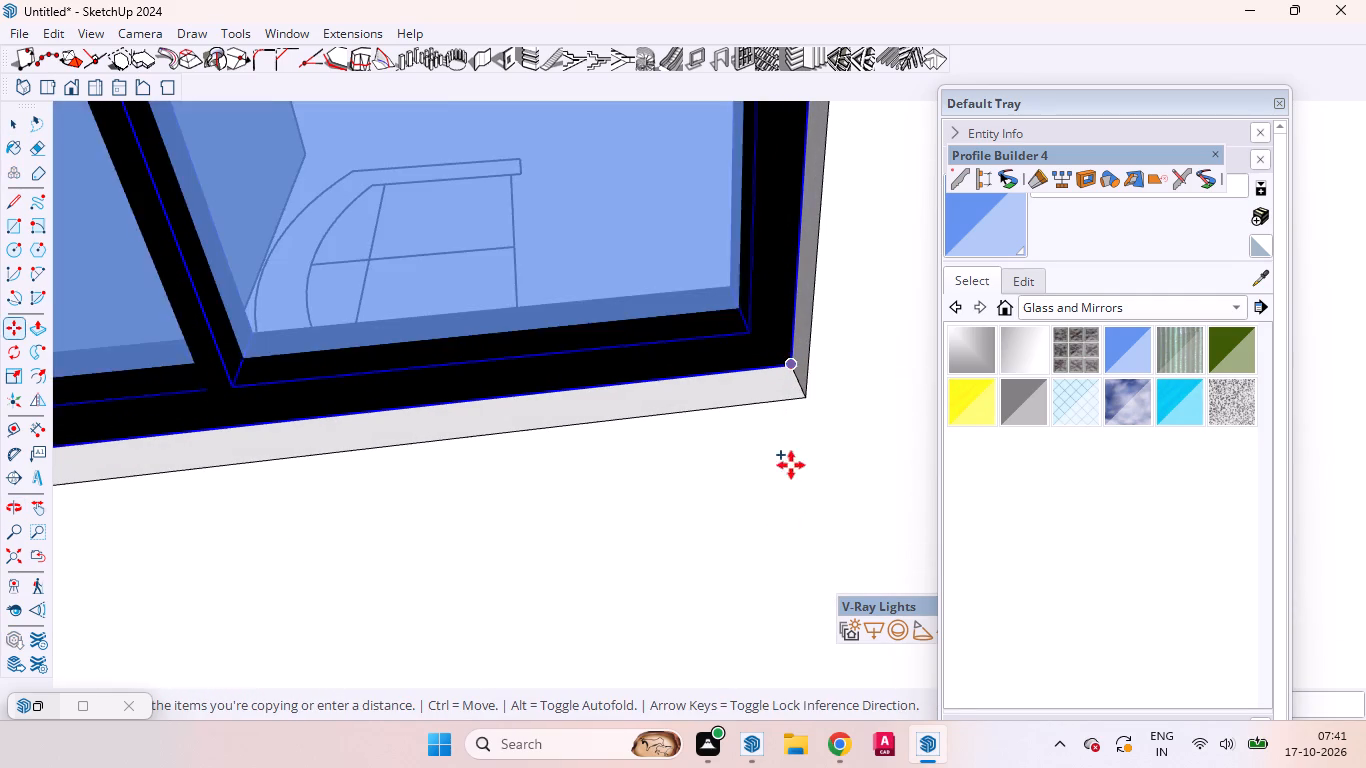
scroll(572, 492, down, 2)
scroll(571, 492, up, 1)
scroll(571, 492, down, 13)
scroll(608, 520, up, 3)
scroll(610, 521, down, 1)
scroll(616, 526, up, 1)
scroll(621, 526, down, 20)
scroll(621, 526, down, 2)
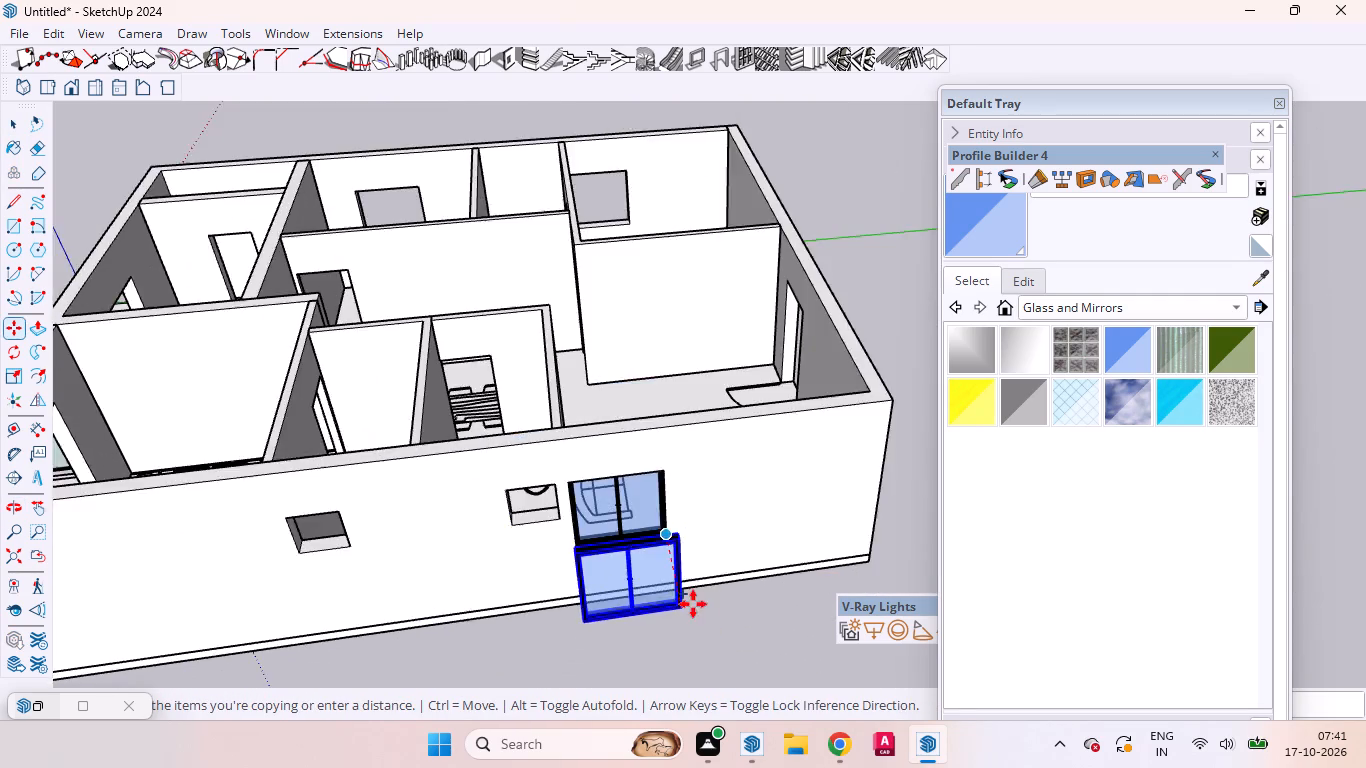
scroll(693, 604, down, 2)
scroll(699, 623, up, 1)
scroll(683, 322, up, 2)
scroll(682, 322, down, 4)
scroll(681, 322, up, 3)
scroll(671, 321, down, 1)
scroll(664, 321, up, 14)
scroll(638, 336, down, 2)
scroll(638, 336, up, 12)
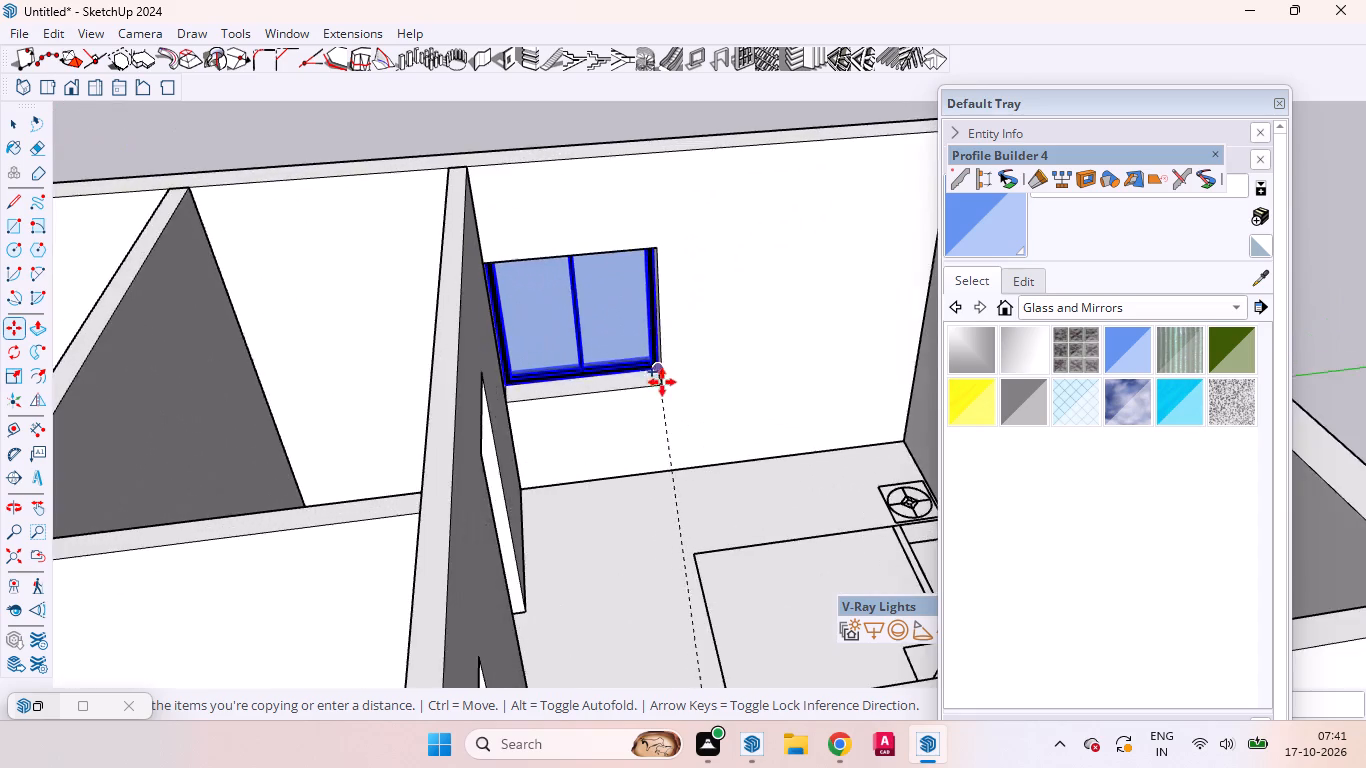
scroll(662, 382, up, 18)
scroll(645, 356, down, 1)
scroll(645, 356, up, 6)
scroll(645, 356, down, 2)
scroll(643, 353, up, 6)
scroll(641, 352, down, 2)
scroll(644, 371, up, 7)
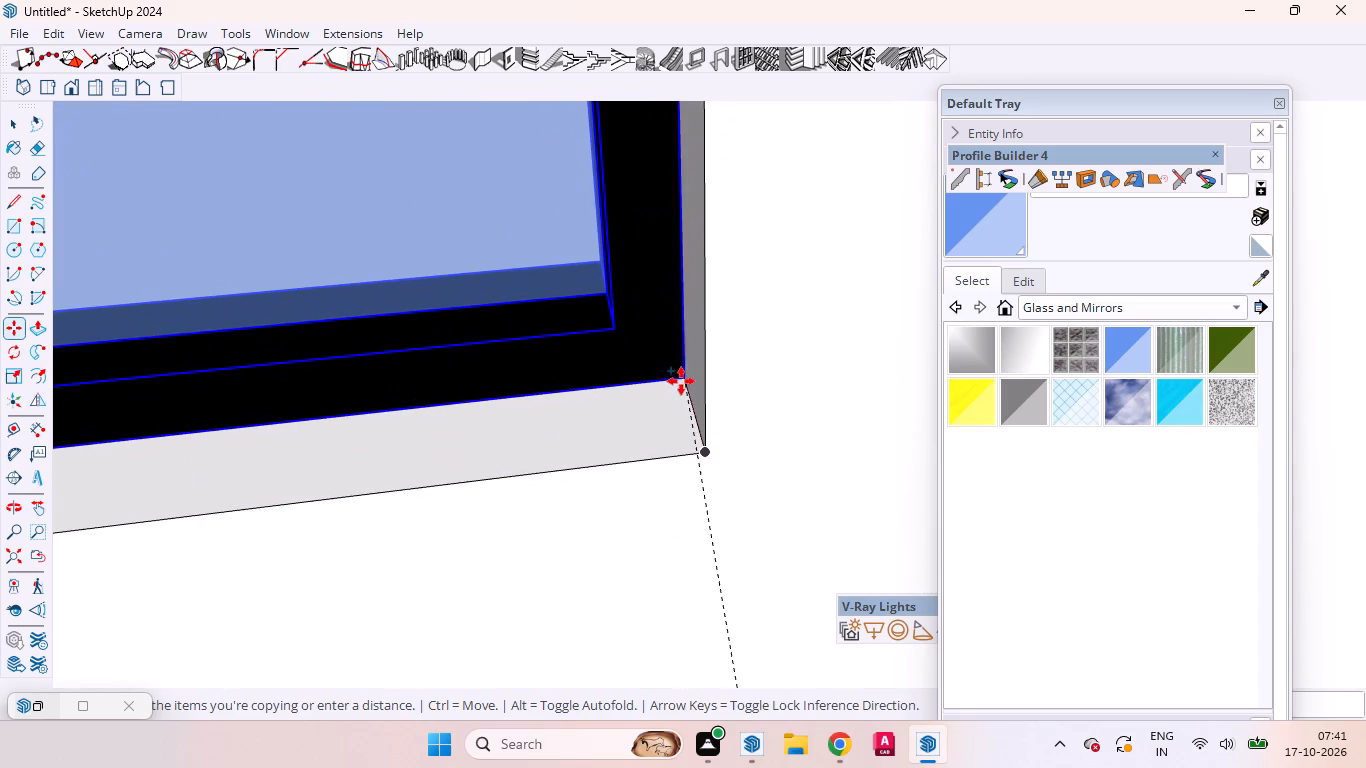
click(682, 381)
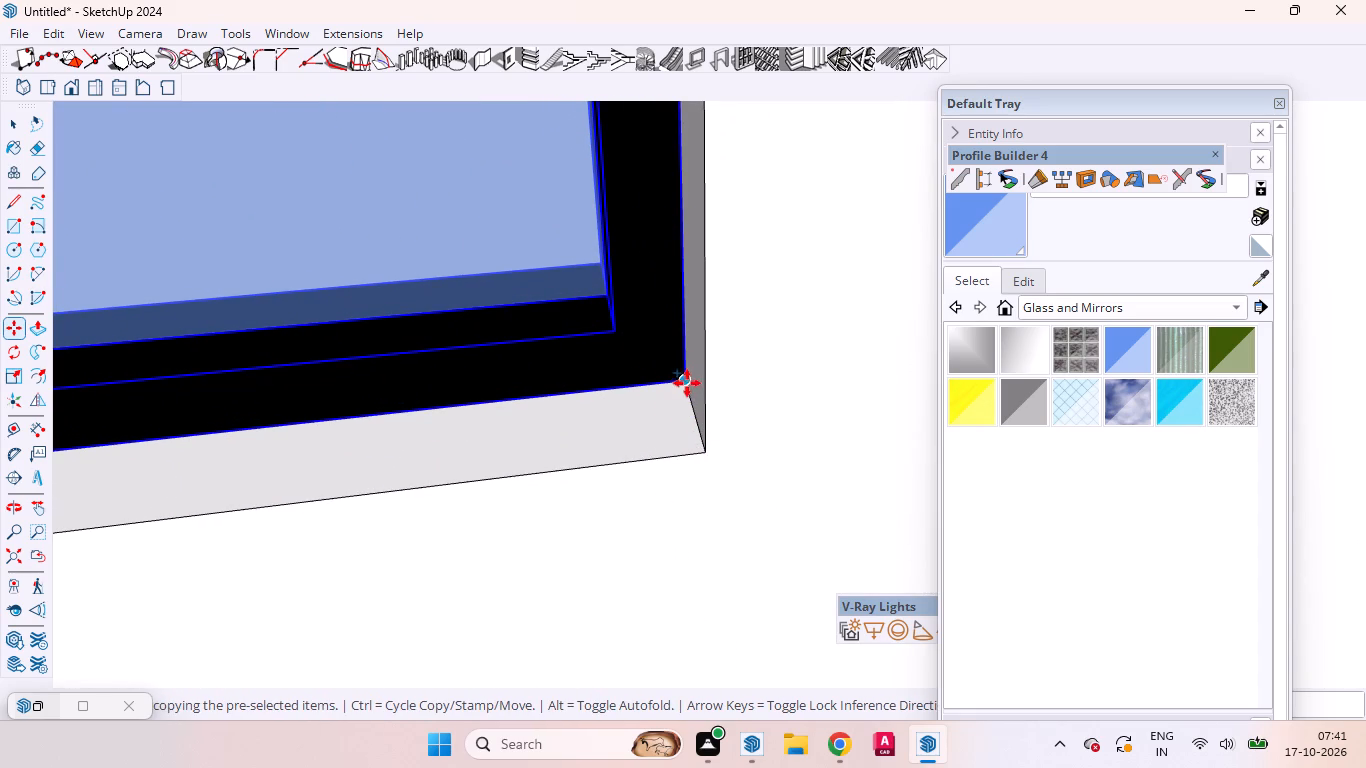
Copy the selected window from its lower corner into the next empty opening along the same outer wall.
click(685, 381)
scroll(651, 493, down, 8)
scroll(652, 491, up, 2)
scroll(655, 491, down, 20)
scroll(655, 491, down, 2)
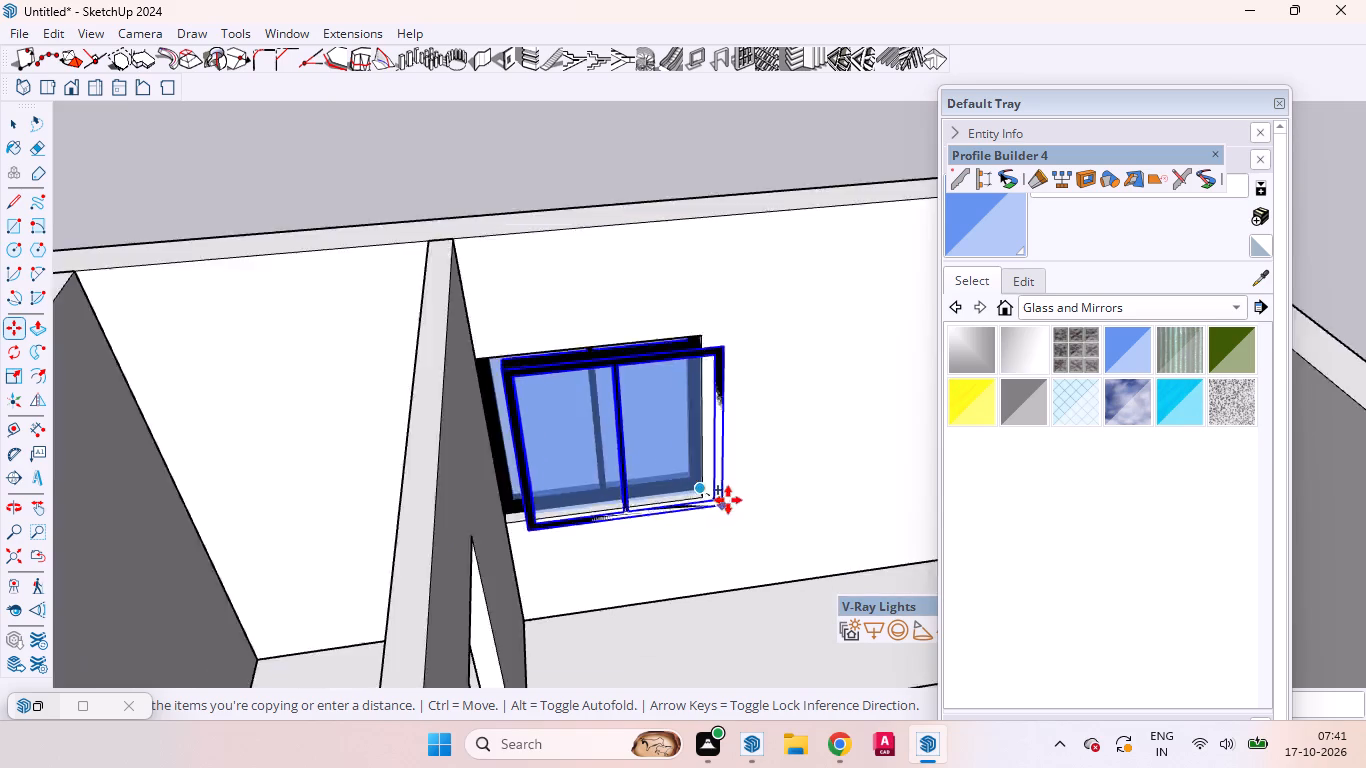
scroll(728, 500, down, 4)
scroll(730, 494, up, 2)
scroll(730, 494, down, 7)
scroll(746, 491, up, 5)
scroll(748, 493, down, 2)
scroll(355, 532, up, 5)
scroll(355, 532, down, 2)
scroll(356, 532, up, 8)
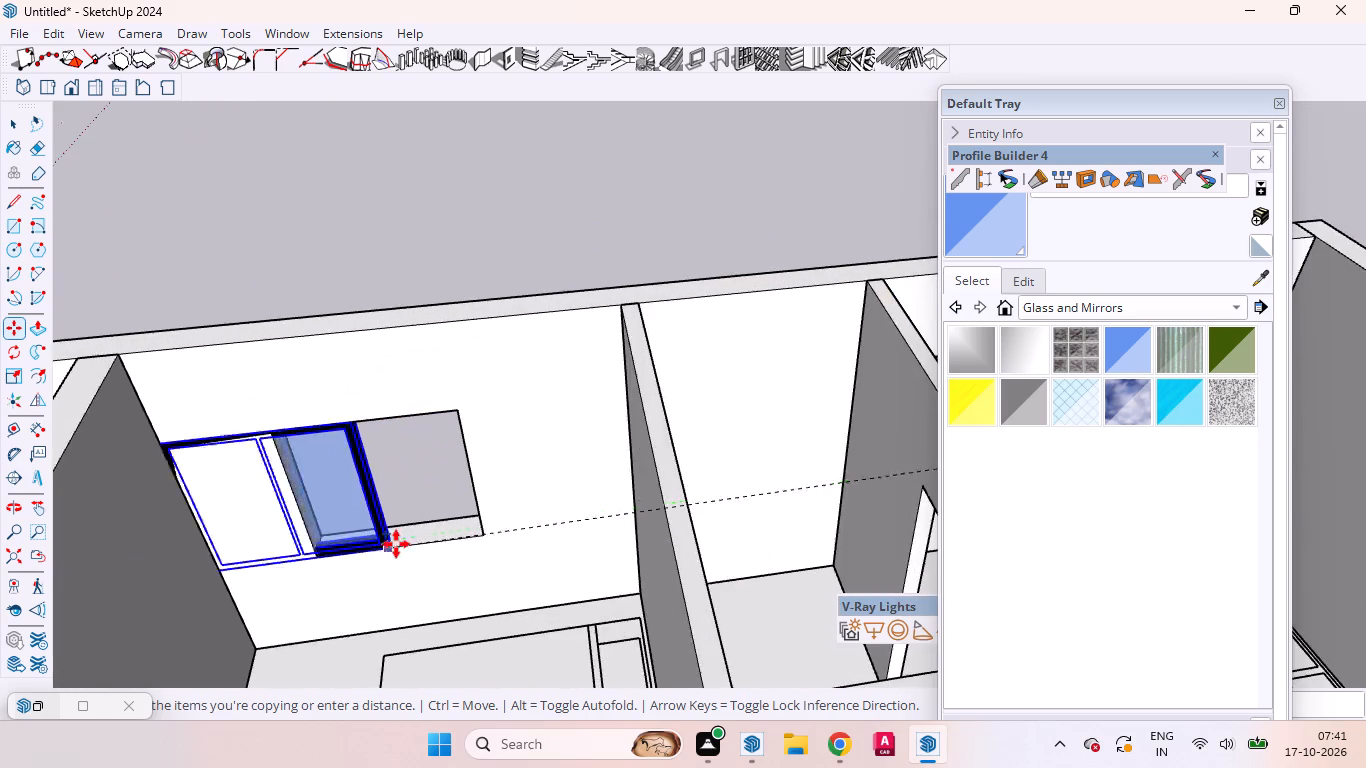
scroll(396, 544, up, 8)
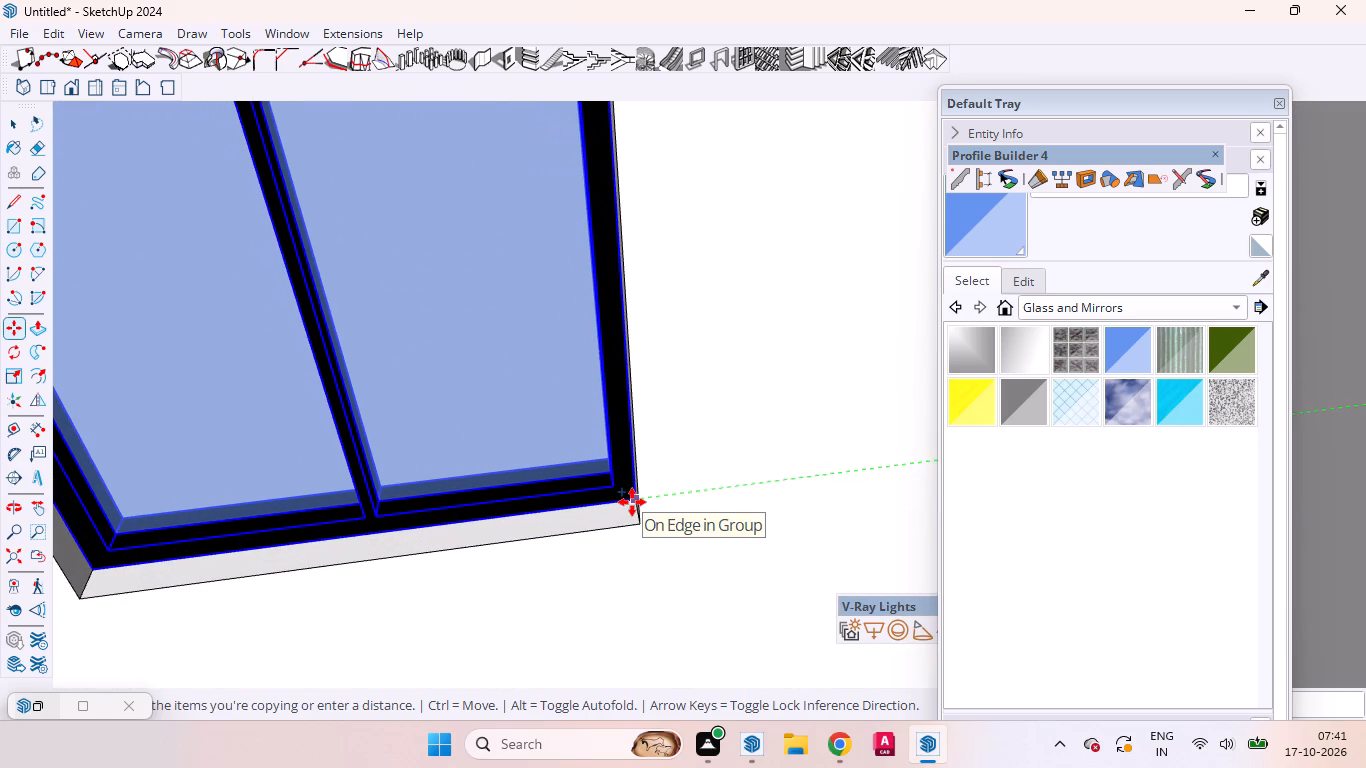
click(632, 502)
Copy the window again from its lower corner to the empty space outside the house, near the model origin.
click(635, 503)
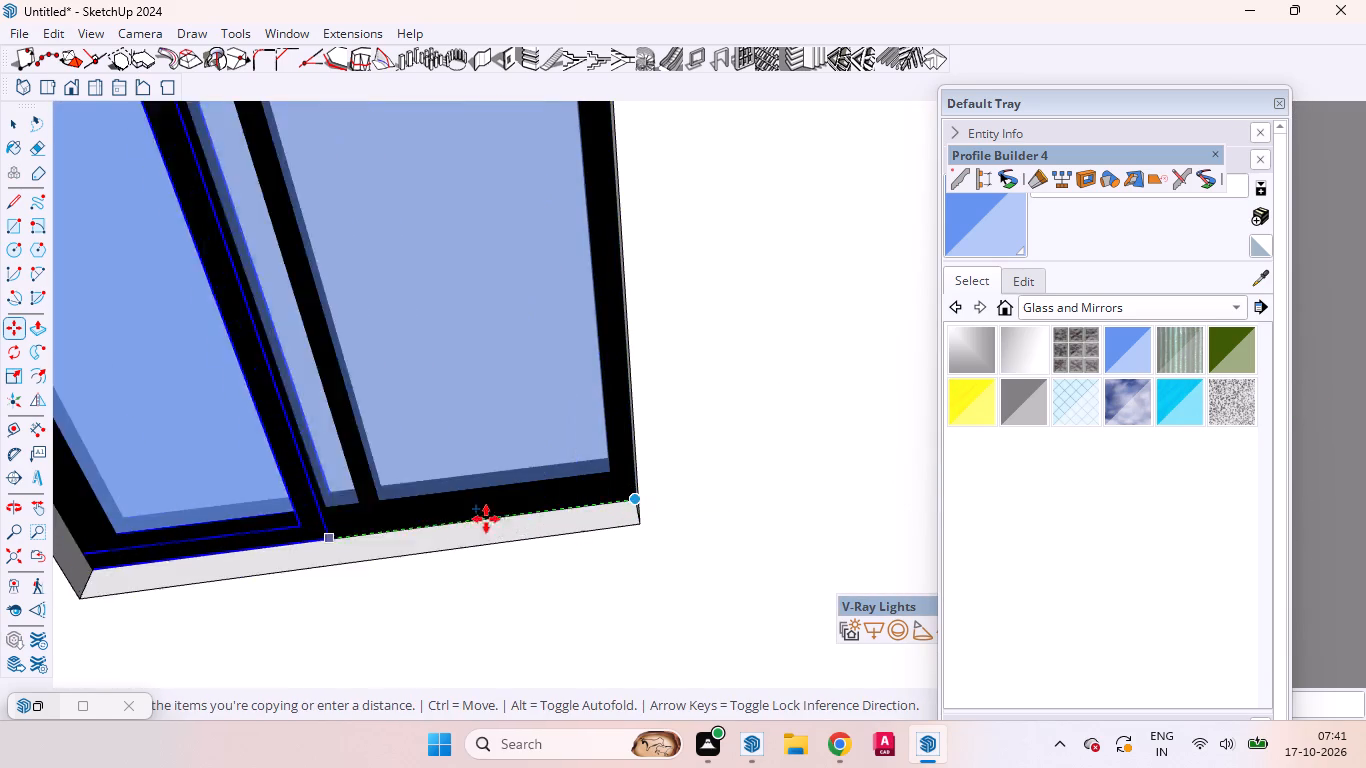
scroll(666, 517, down, 6)
scroll(693, 517, up, 1)
scroll(695, 517, down, 4)
scroll(777, 503, up, 1)
scroll(779, 503, down, 15)
scroll(840, 501, up, 1)
scroll(840, 501, down, 5)
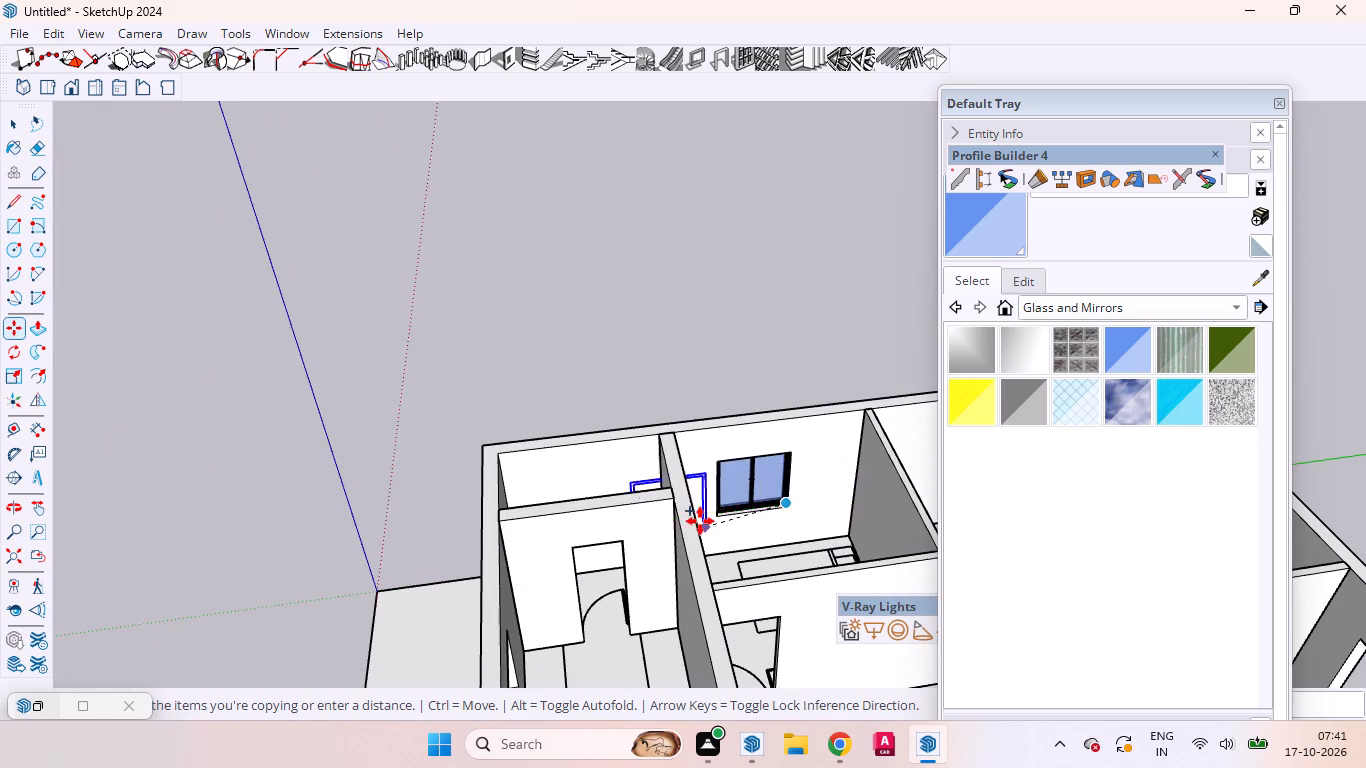
scroll(636, 501, down, 9)
middle_drag(668, 605, 528, 644)
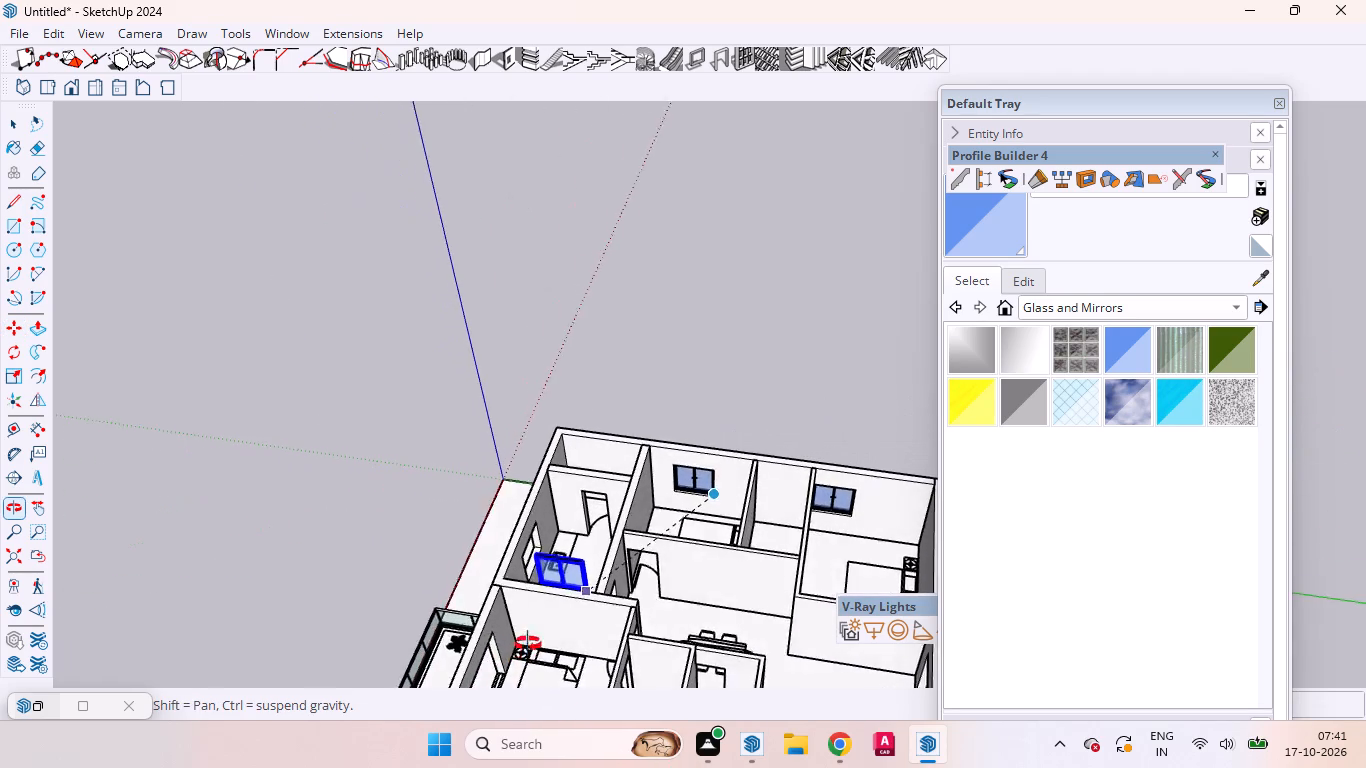
middle_drag(528, 644, 543, 594)
scroll(571, 474, up, 2)
scroll(571, 474, down, 11)
scroll(585, 439, up, 1)
scroll(585, 439, down, 3)
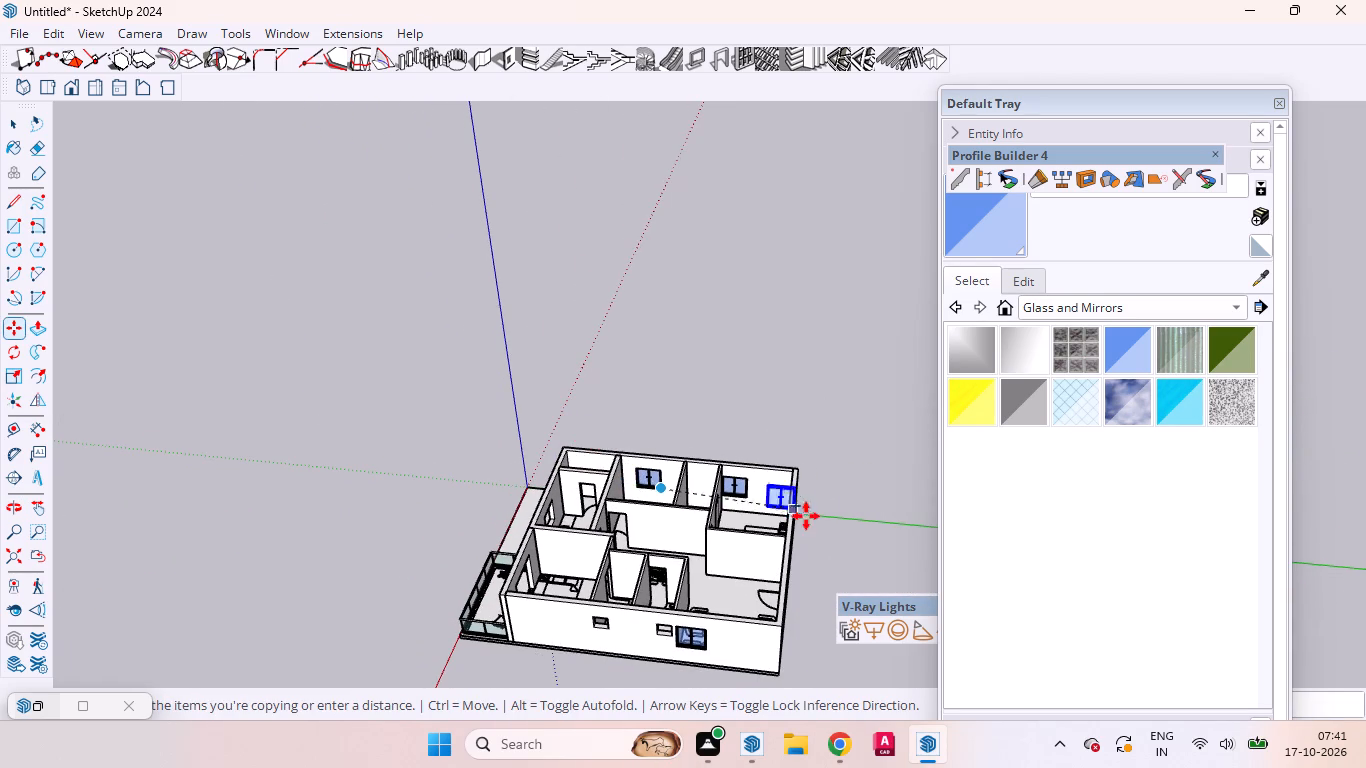
middle_drag(799, 522, 959, 484)
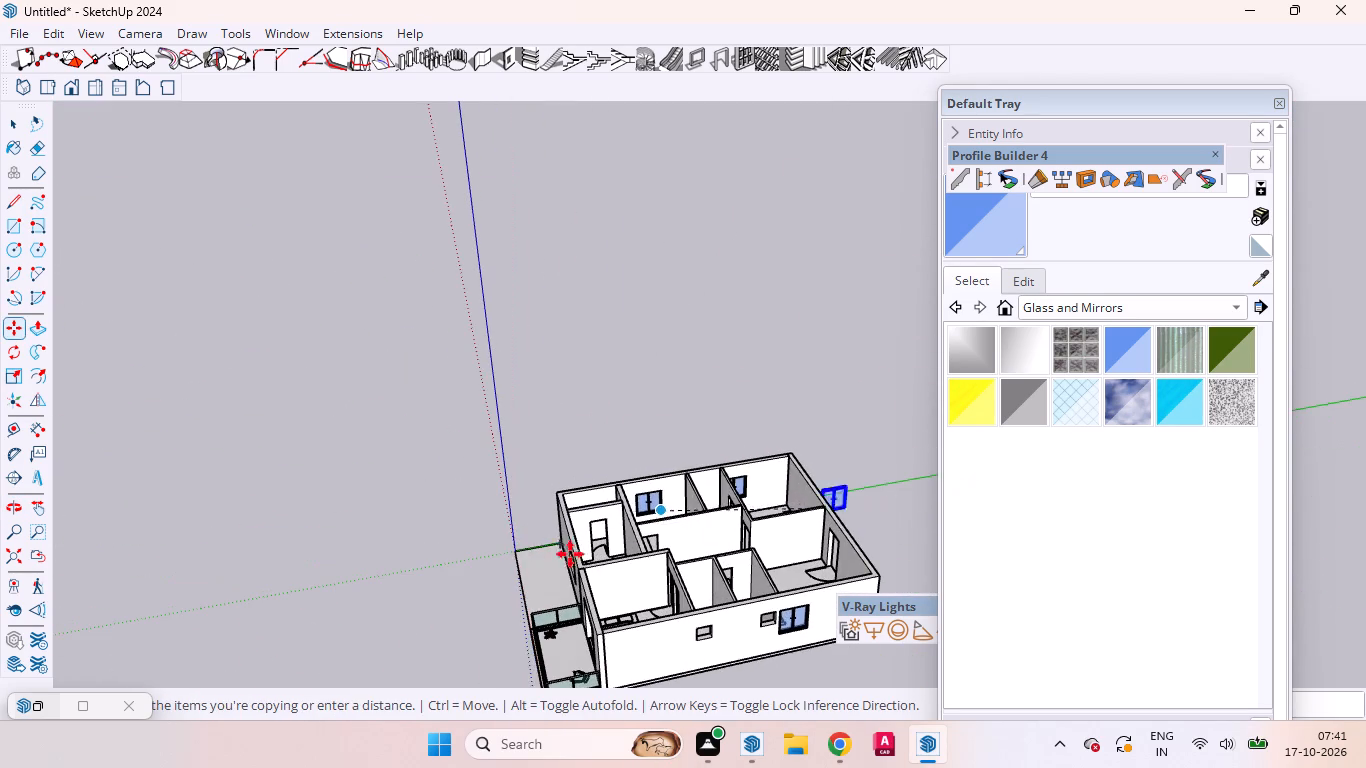
scroll(535, 565, up, 19)
scroll(552, 573, down, 5)
scroll(552, 573, up, 4)
scroll(553, 573, down, 1)
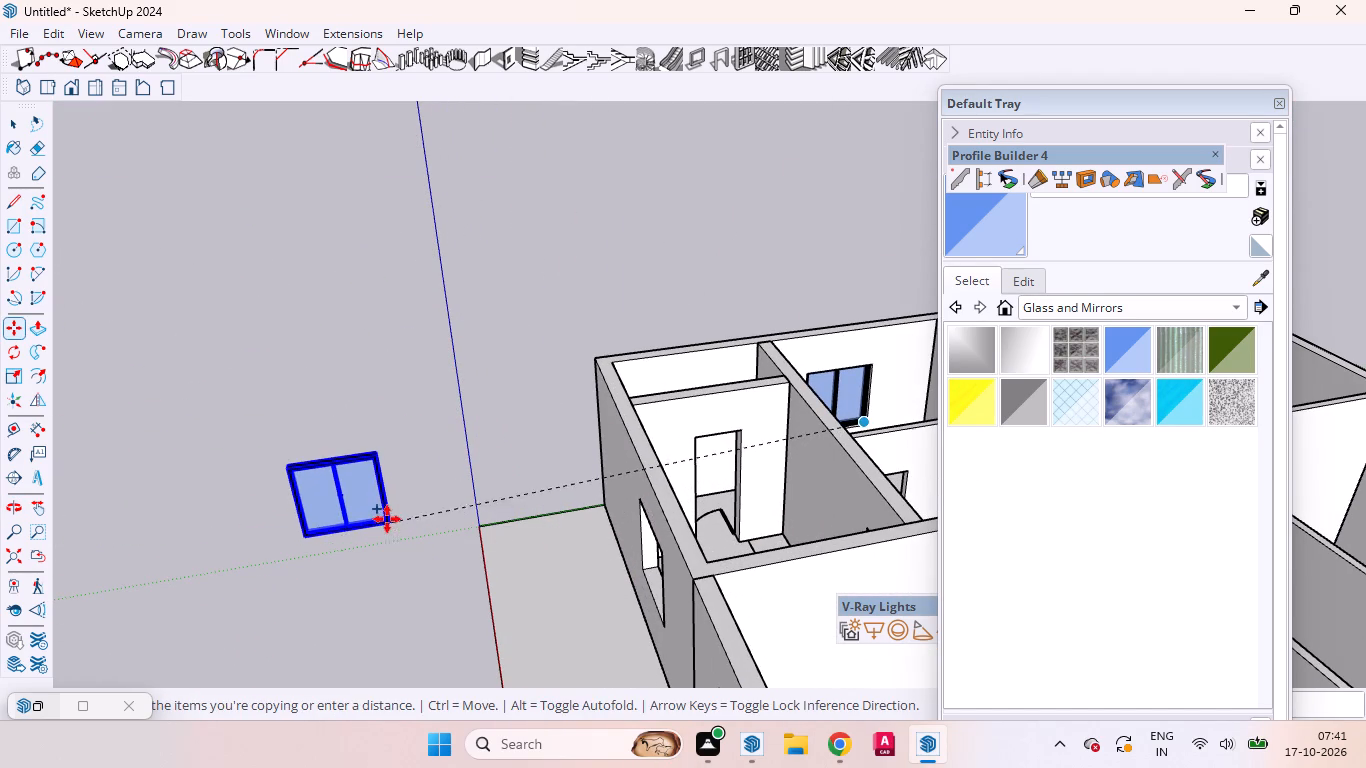
click(383, 509)
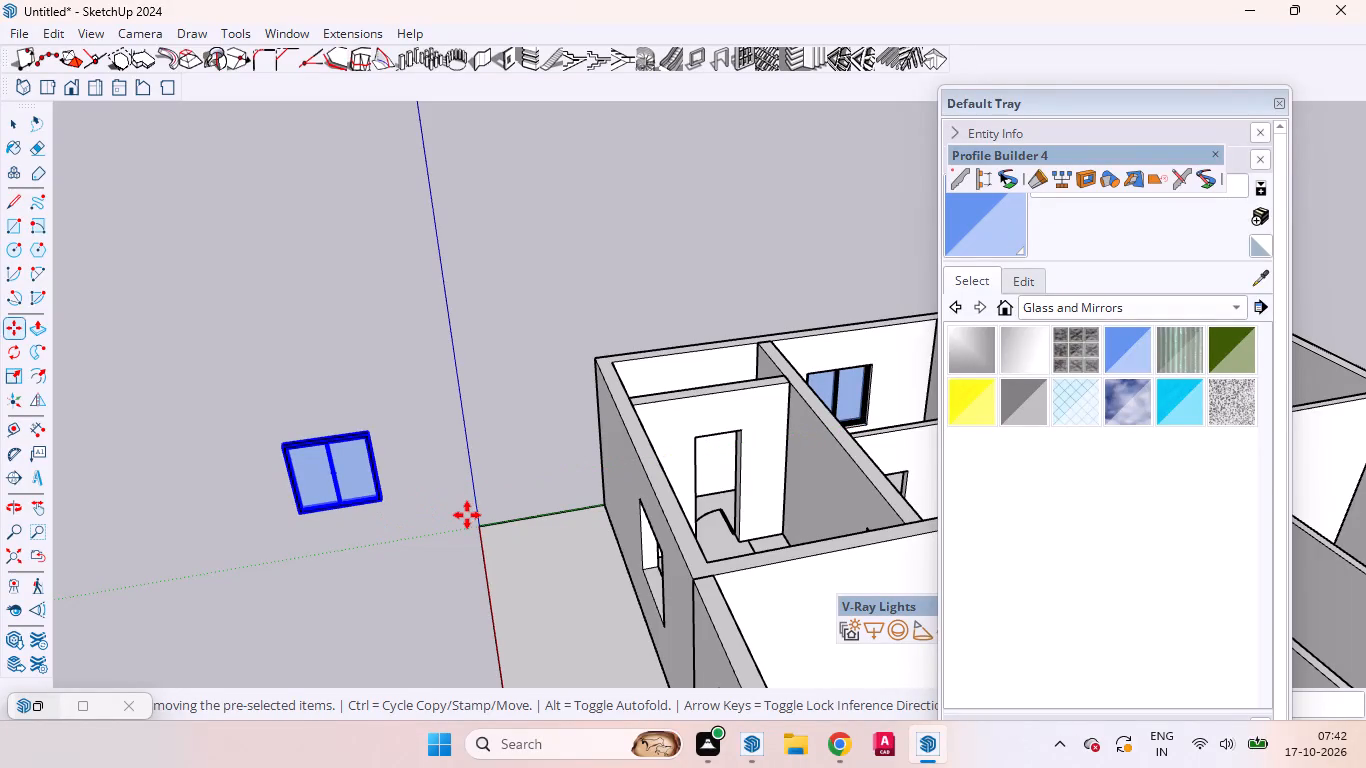
Rotate the loose window copy 90 degrees about the vertical axis.
key(q)
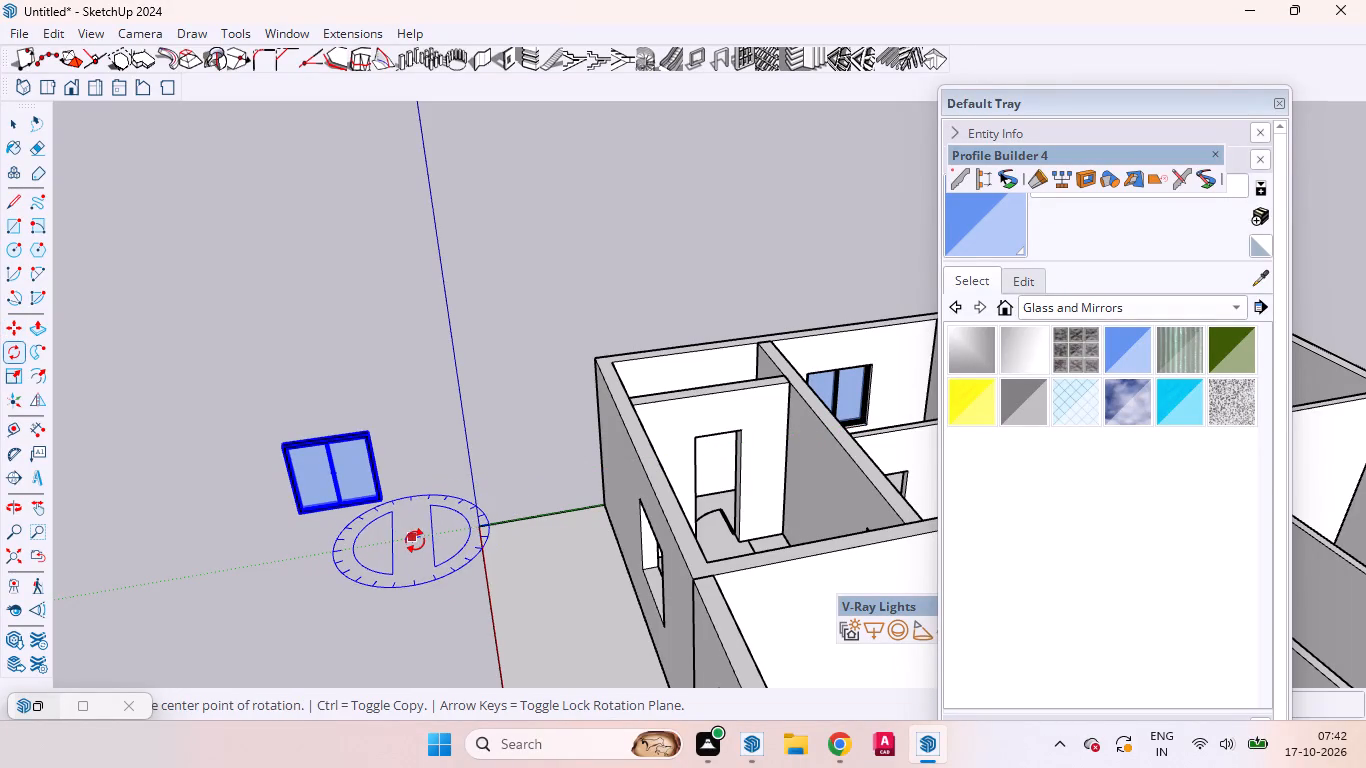
click(415, 541)
click(293, 558)
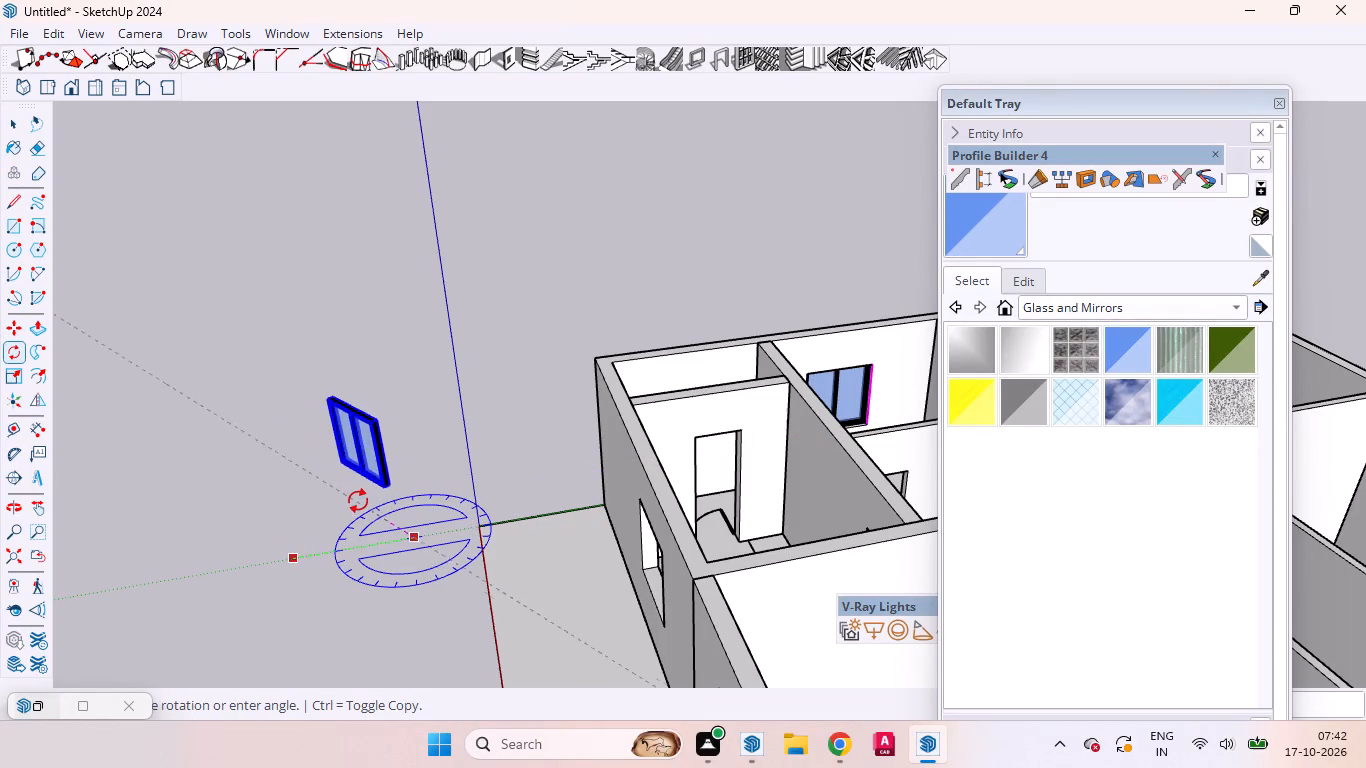
text(90)
key(Return)
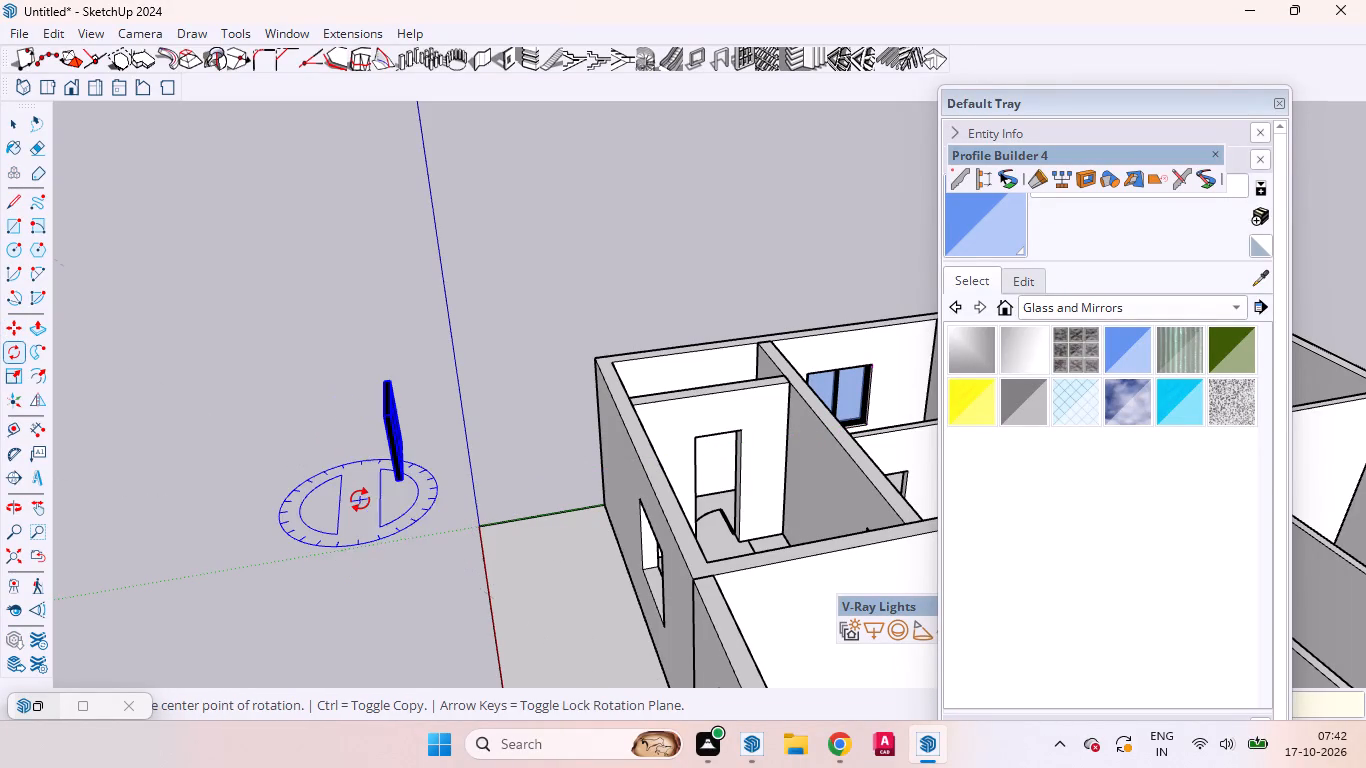
key(space)
Move the rotated window from its lower corner into the opening of the outer wall beside the balcony.
key(m)
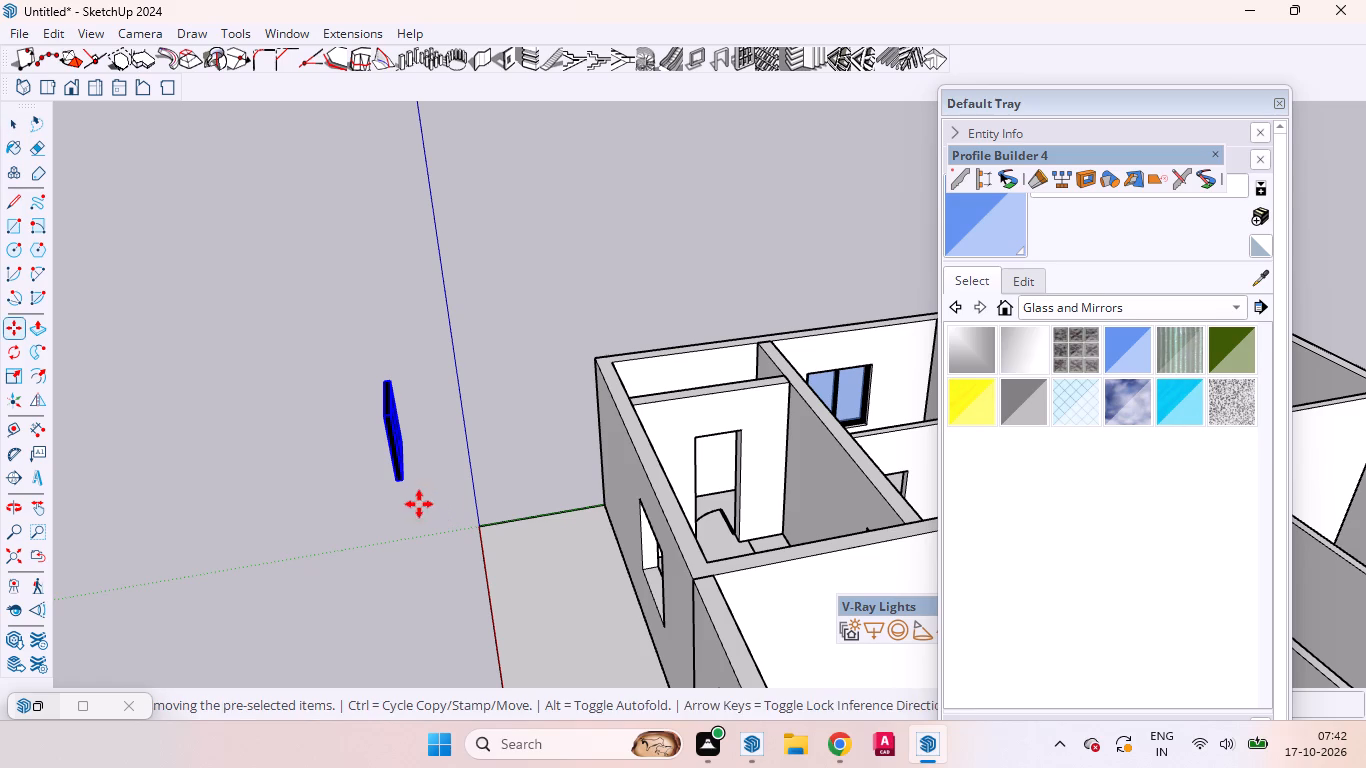
scroll(414, 494, up, 15)
scroll(379, 483, down, 2)
scroll(379, 483, up, 7)
scroll(378, 475, down, 1)
scroll(378, 475, up, 2)
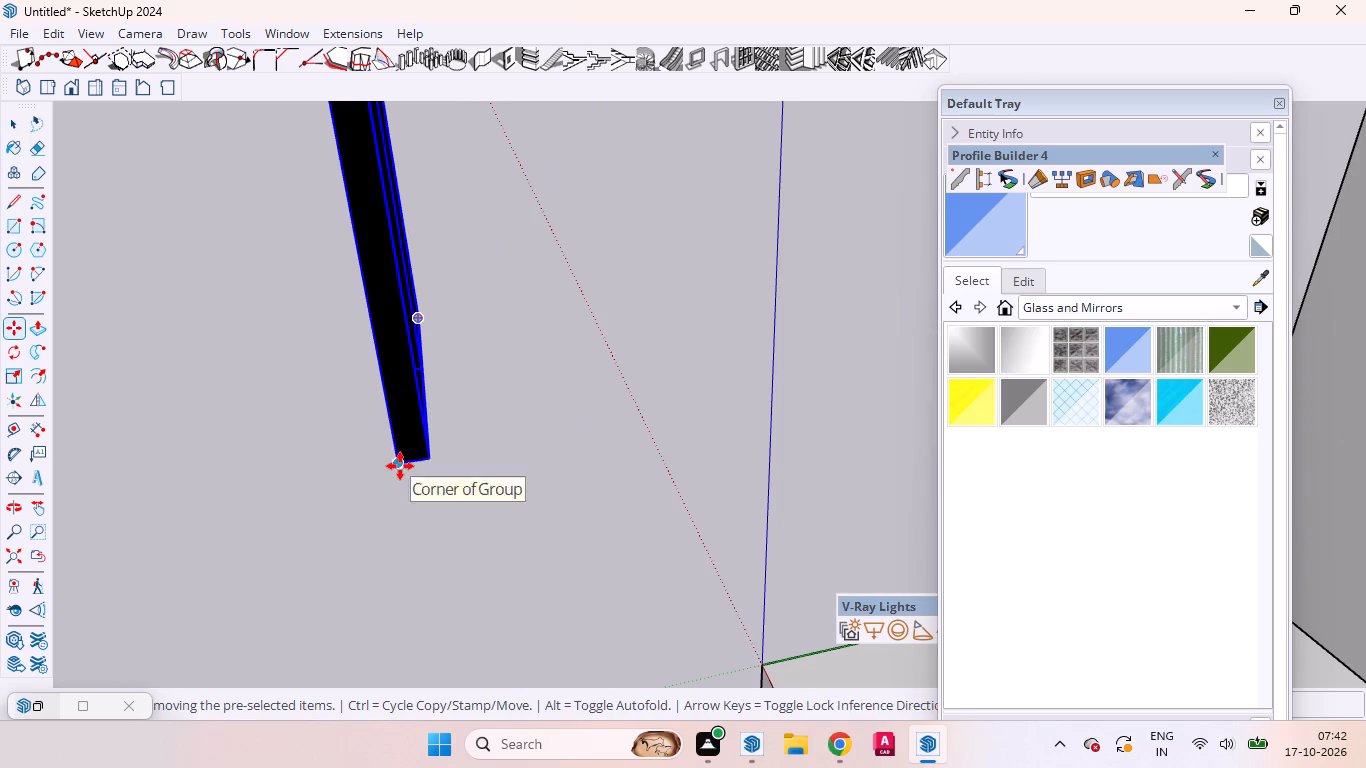
click(400, 466)
scroll(436, 508, down, 1)
scroll(435, 508, up, 2)
scroll(434, 507, down, 8)
scroll(418, 493, up, 1)
scroll(418, 493, down, 14)
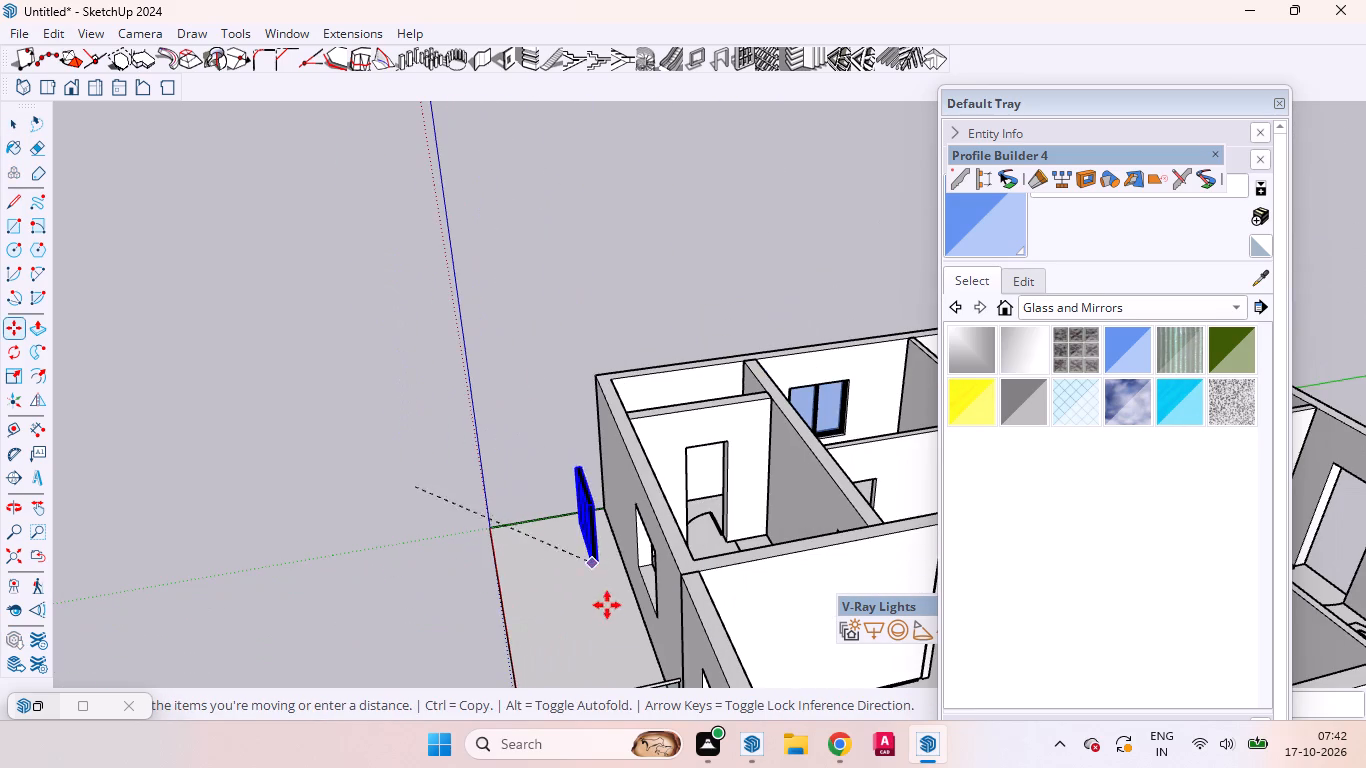
scroll(623, 605, up, 8)
middle_drag(691, 606, 907, 607)
scroll(574, 543, down, 7)
scroll(573, 543, up, 3)
scroll(573, 543, down, 3)
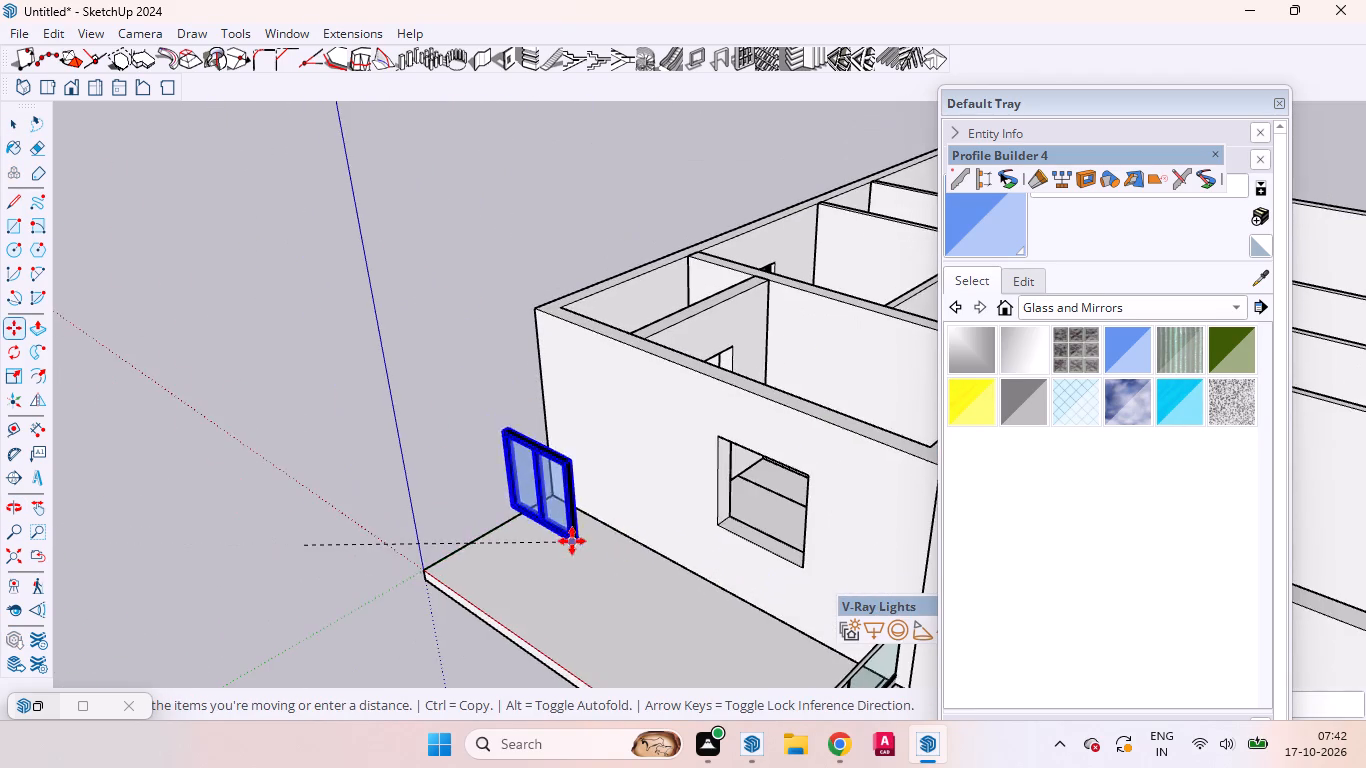
scroll(785, 572, up, 7)
middle_drag(645, 555, 862, 573)
scroll(339, 500, down, 5)
scroll(319, 498, up, 2)
scroll(314, 495, down, 3)
scroll(311, 493, up, 1)
scroll(293, 480, down, 3)
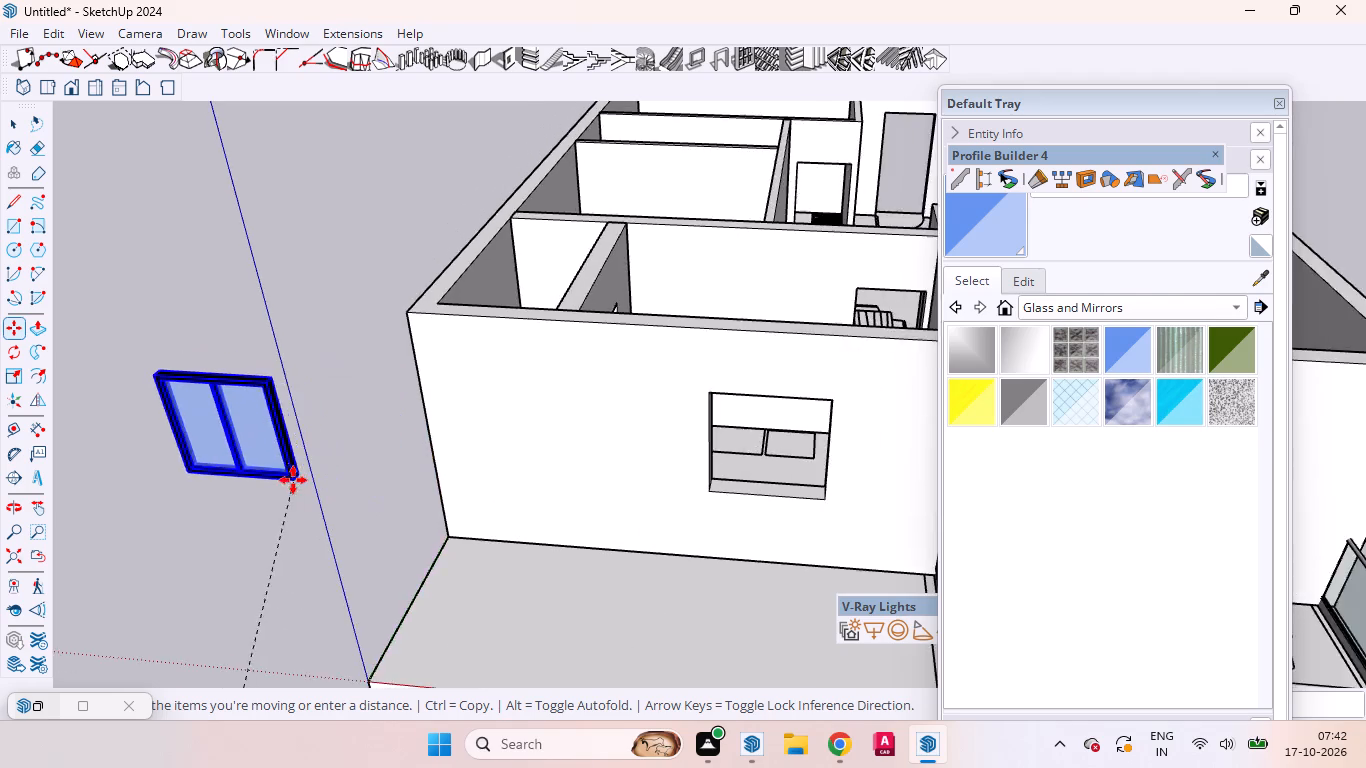
scroll(293, 480, down, 5)
scroll(605, 493, up, 9)
scroll(583, 477, down, 3)
scroll(583, 475, up, 12)
scroll(519, 470, down, 6)
scroll(519, 470, up, 2)
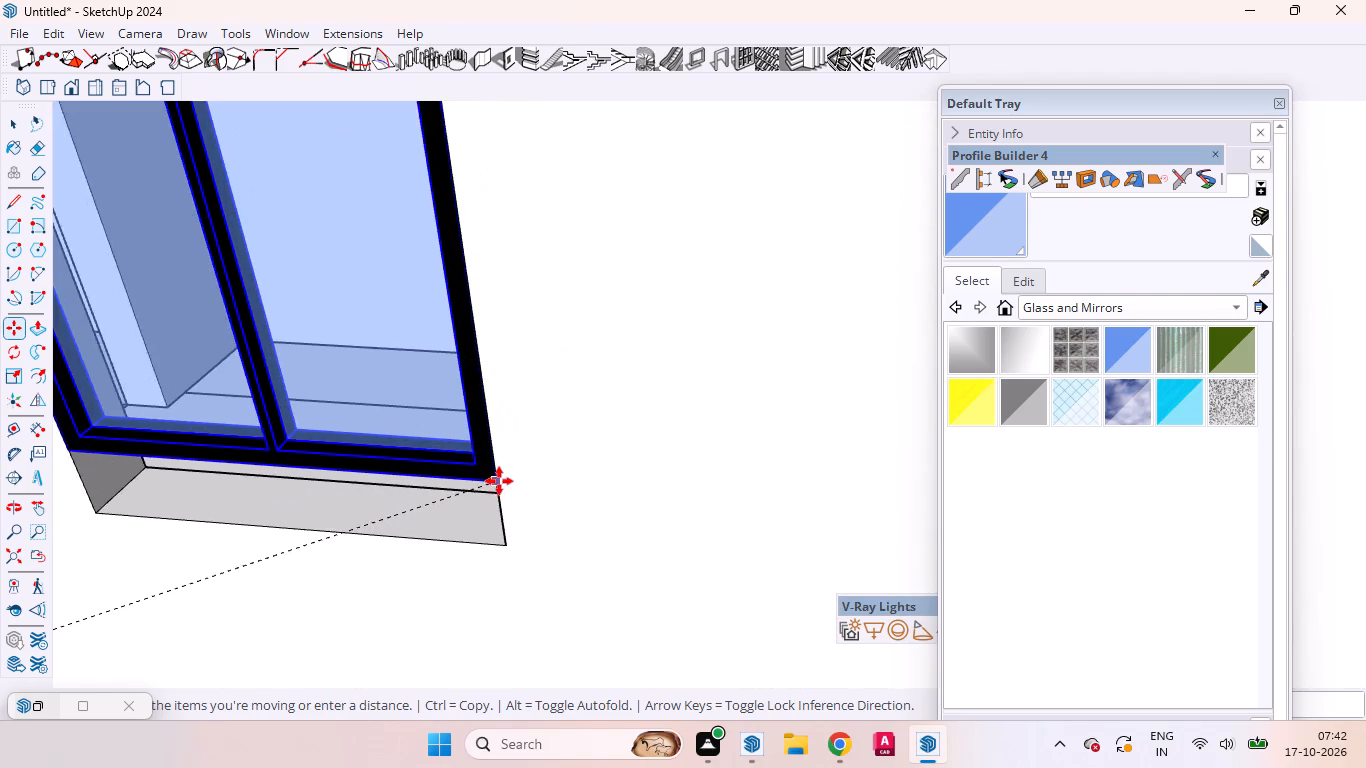
middle_drag(499, 483, 753, 532)
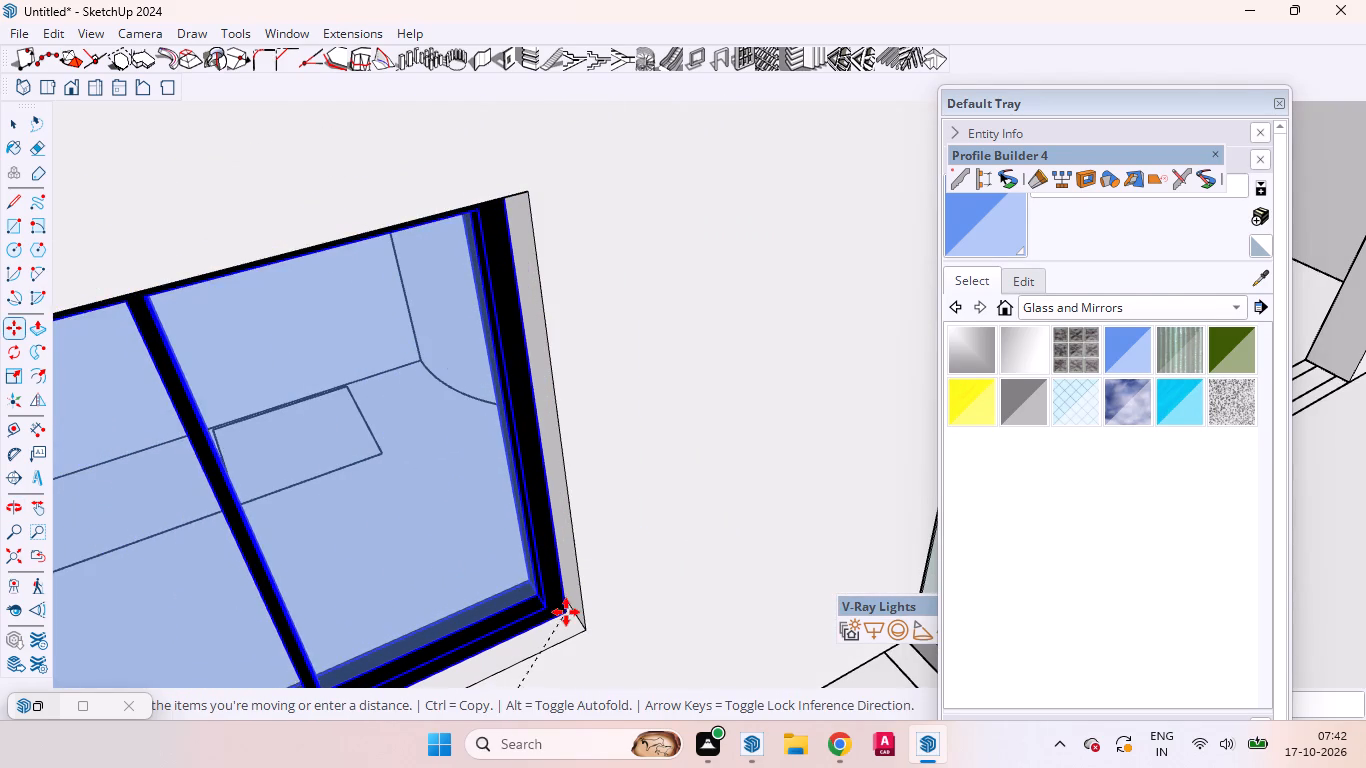
click(568, 609)
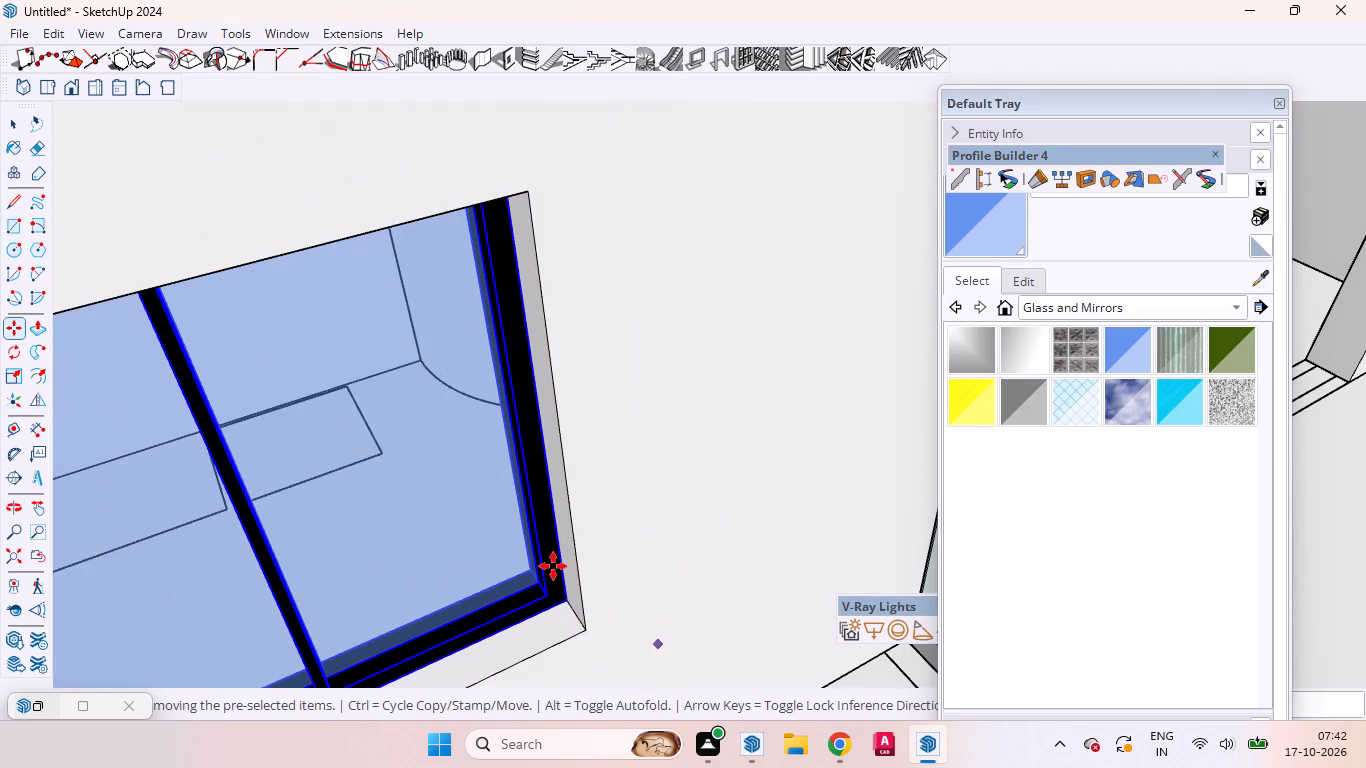
Shift the window slightly outward within the wall thickness, starting at its lower corner, and deselect it.
scroll(550, 553, down, 3)
scroll(550, 549, up, 1)
scroll(550, 548, down, 12)
scroll(546, 522, up, 1)
scroll(546, 522, down, 2)
middle_drag(466, 591, 931, 674)
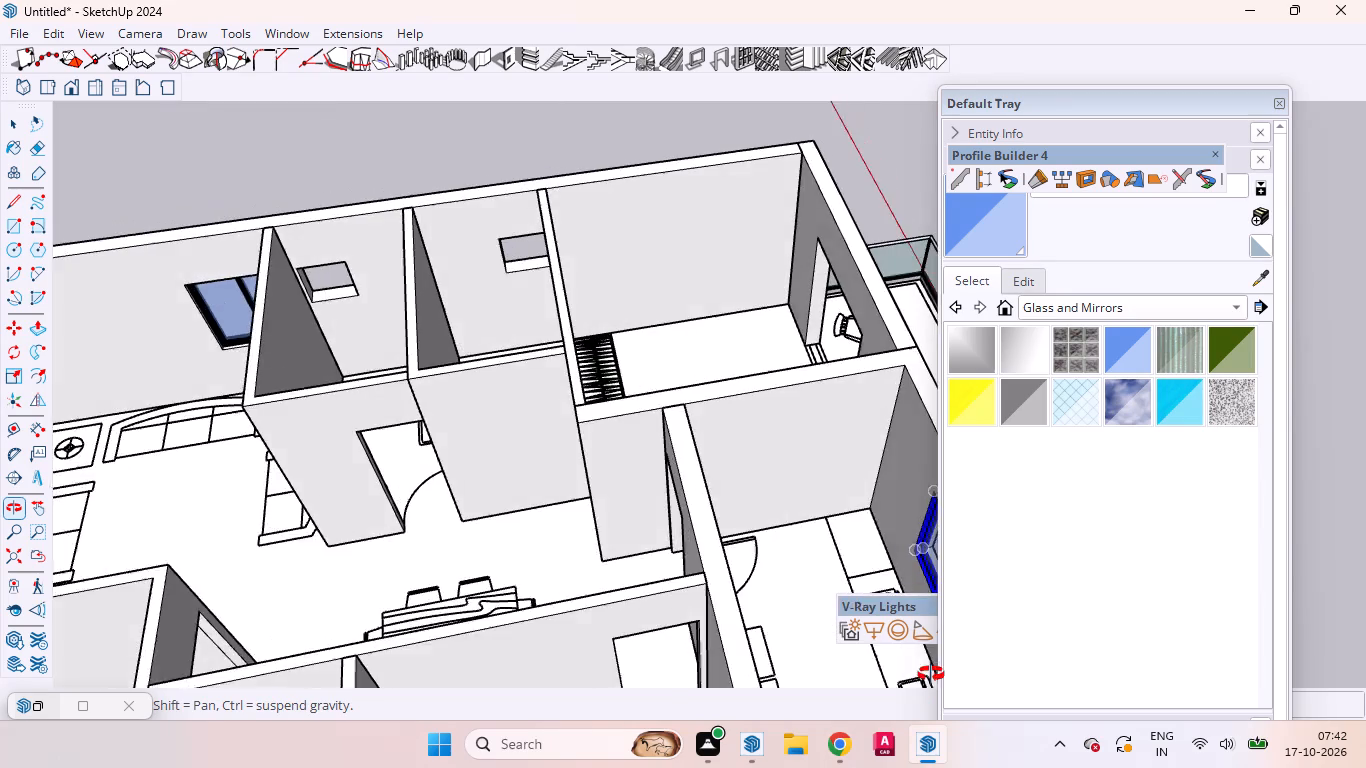
middle_drag(931, 674, 884, 647)
scroll(596, 531, down, 4)
scroll(596, 531, up, 1)
scroll(596, 530, down, 2)
scroll(589, 526, up, 1)
scroll(585, 525, down, 1)
scroll(843, 550, up, 1)
scroll(843, 550, down, 1)
scroll(843, 550, up, 1)
scroll(843, 550, down, 2)
scroll(843, 550, up, 6)
scroll(783, 559, down, 2)
scroll(783, 559, up, 6)
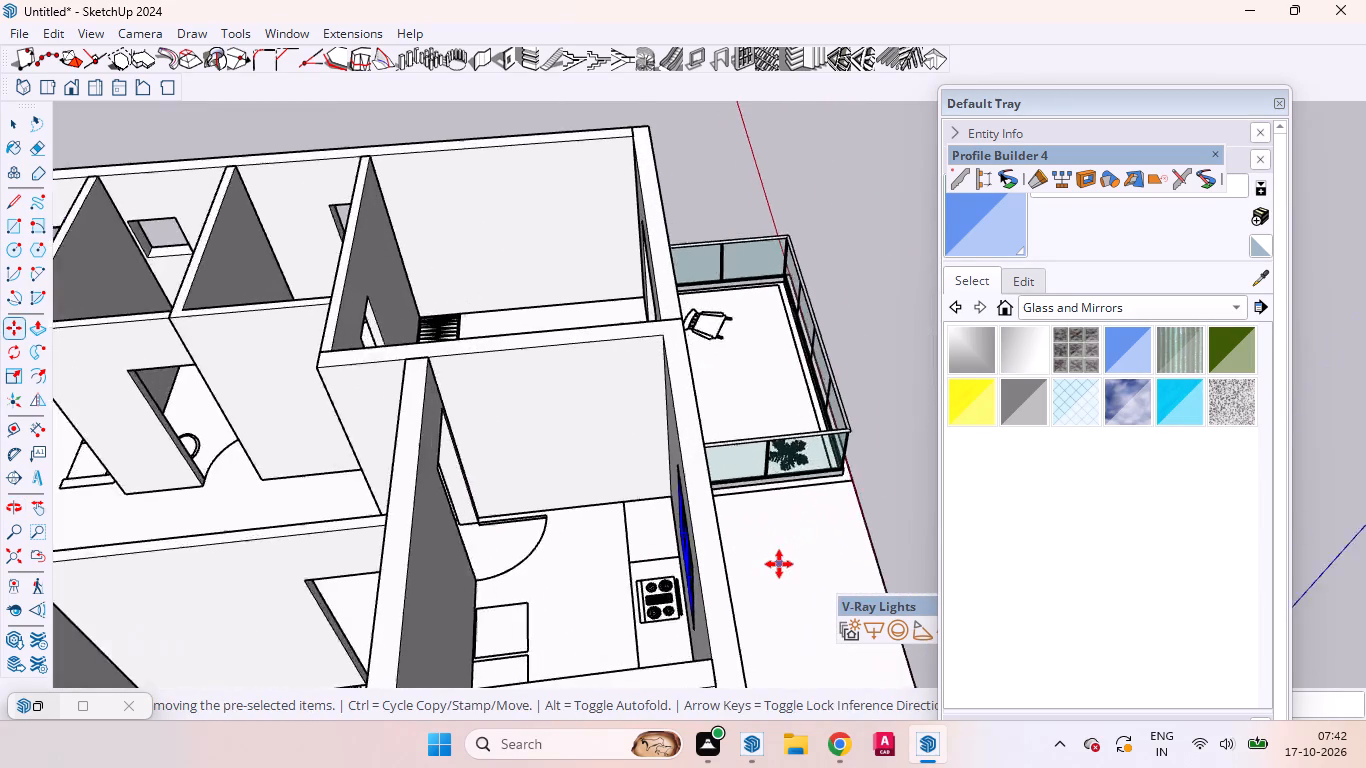
scroll(779, 564, up, 2)
middle_drag(770, 561, 417, 501)
scroll(452, 377, up, 9)
scroll(467, 347, down, 1)
scroll(467, 347, up, 8)
scroll(497, 347, down, 2)
scroll(498, 347, up, 1)
scroll(498, 347, down, 3)
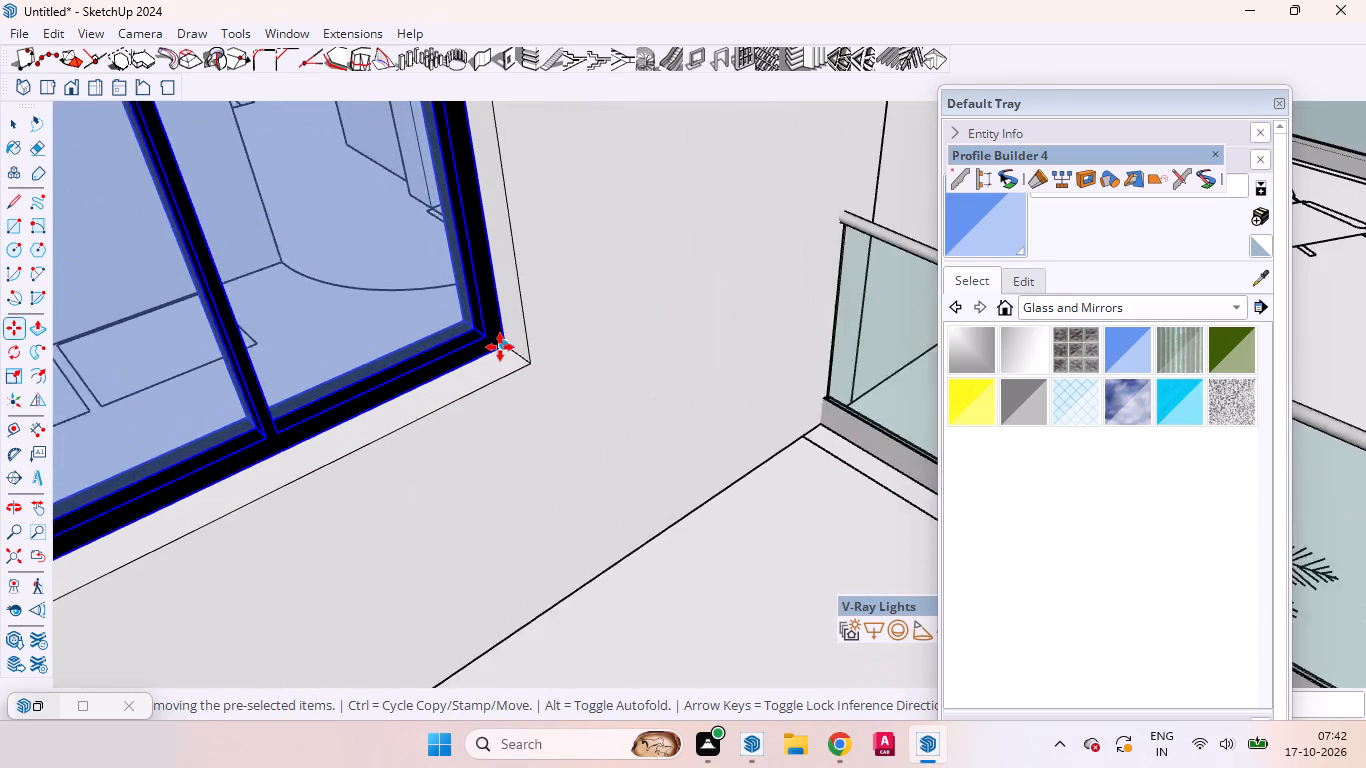
scroll(508, 350, up, 10)
click(496, 340)
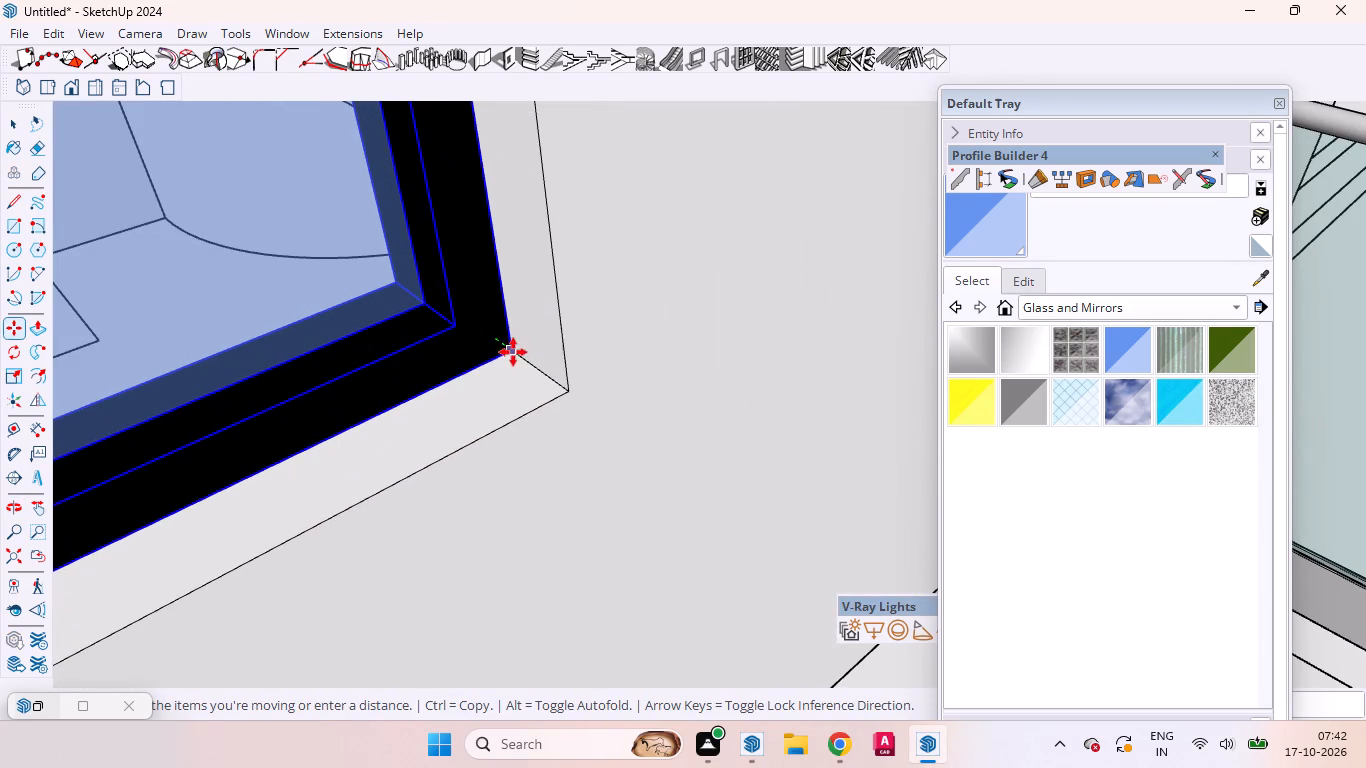
click(526, 363)
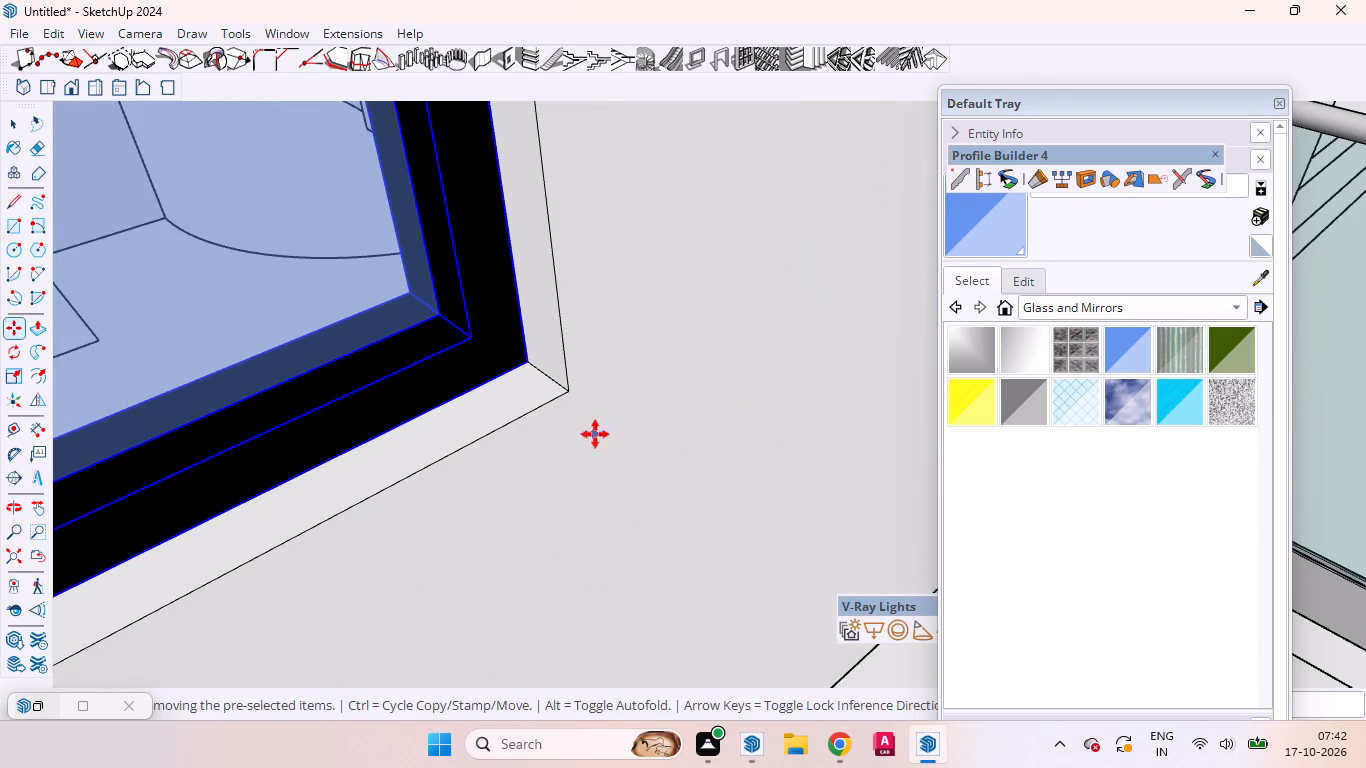
key(space)
scroll(501, 379, down, 18)
scroll(512, 388, up, 1)
scroll(514, 390, down, 15)
scroll(530, 384, up, 4)
scroll(530, 384, down, 1)
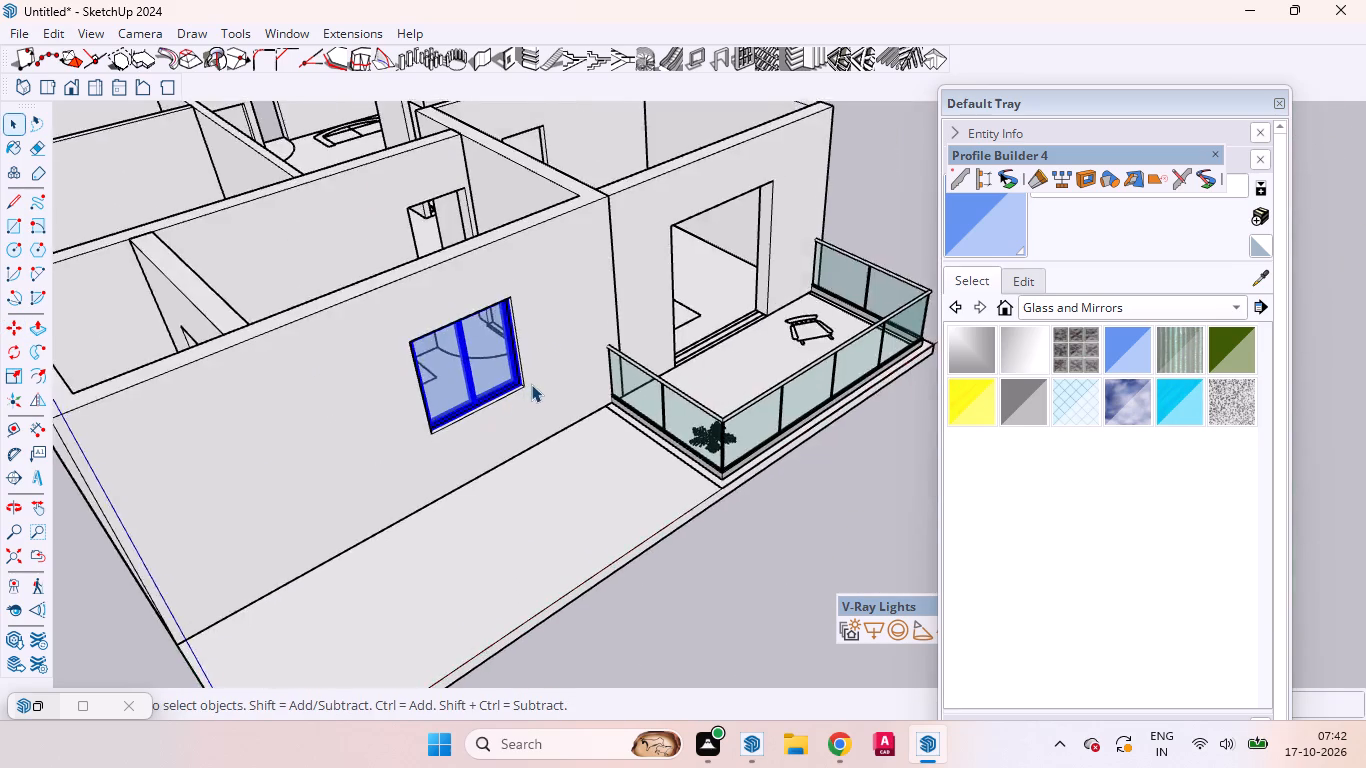
scroll(531, 383, up, 1)
scroll(531, 383, down, 7)
click(652, 573)
Examine from outside and above how the placed window sits in the wall beside the balcony.
middle_drag(573, 415, 482, 231)
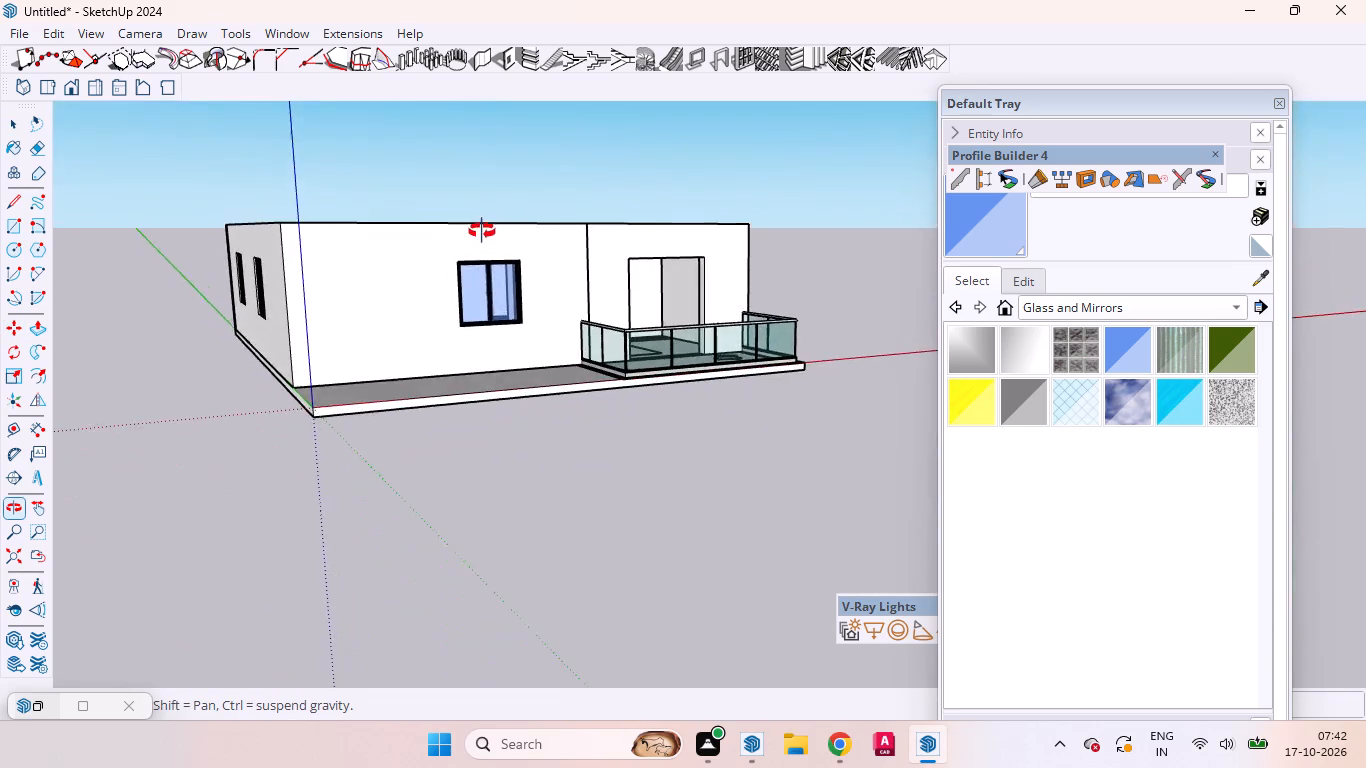
middle_drag(482, 231, 270, 296)
scroll(270, 296, up, 1)
scroll(410, 273, up, 8)
scroll(521, 275, down, 2)
scroll(521, 275, up, 11)
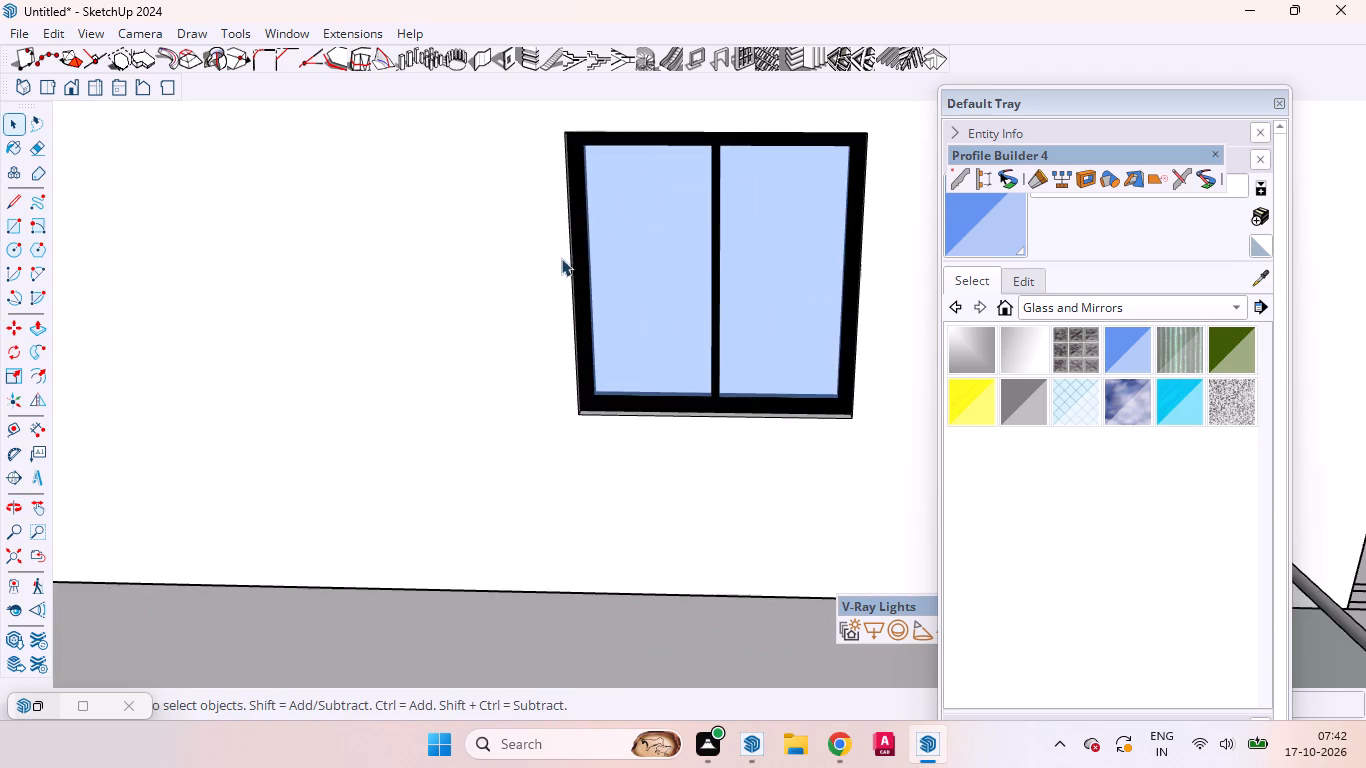
middle_drag(567, 269, 538, 186)
scroll(359, 304, up, 1)
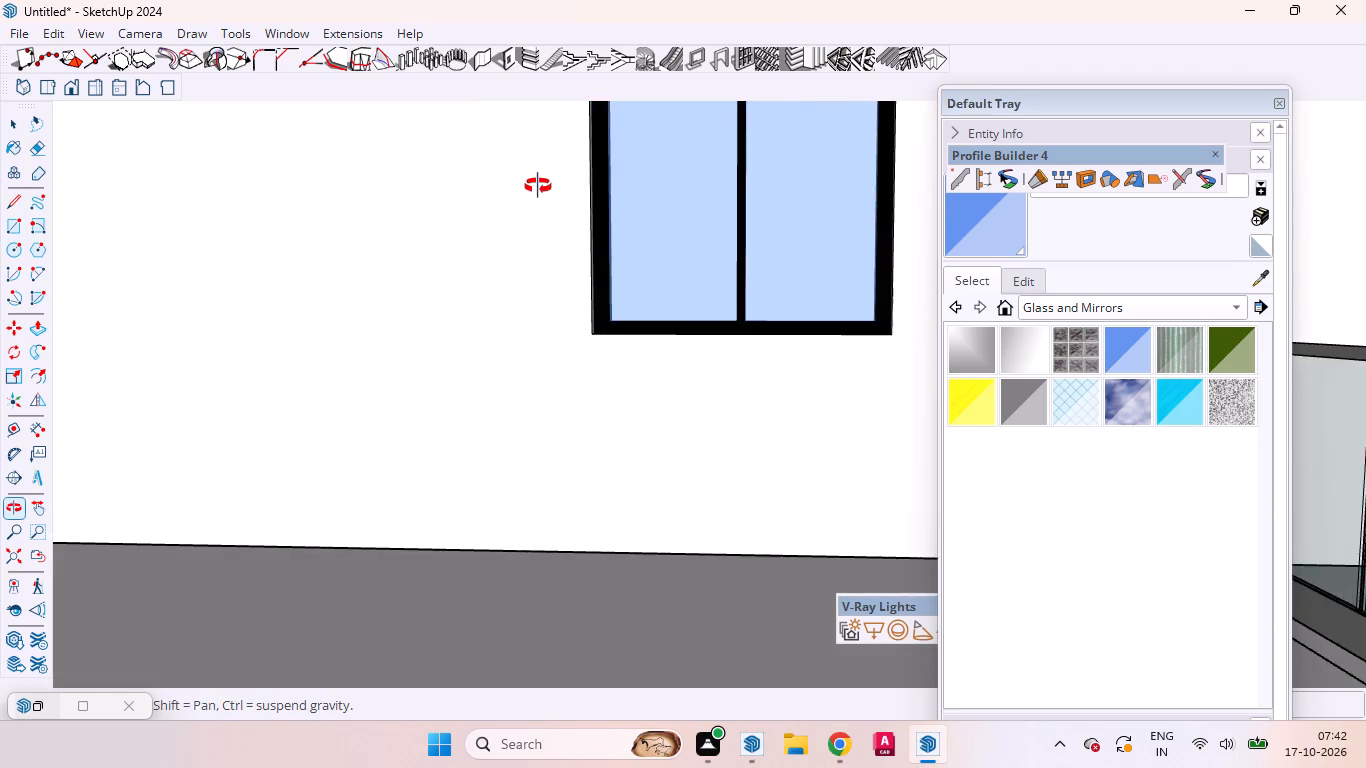
middle_drag(538, 186, 663, 535)
scroll(620, 462, down, 9)
scroll(565, 400, up, 5)
scroll(565, 400, down, 3)
scroll(565, 400, up, 4)
scroll(565, 400, down, 3)
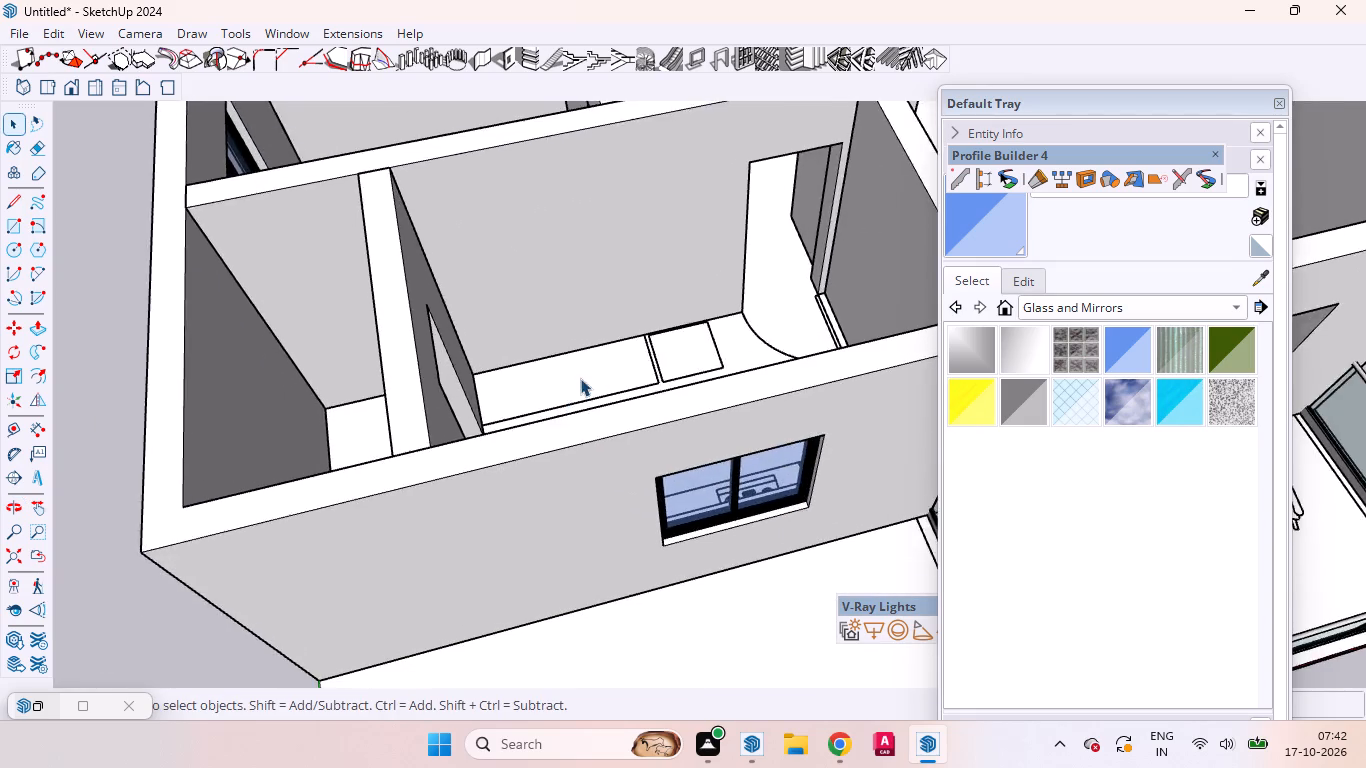
scroll(580, 378, down, 6)
scroll(692, 436, up, 1)
middle_drag(692, 436, 567, 305)
scroll(567, 305, up, 1)
scroll(559, 339, down, 1)
scroll(554, 344, up, 1)
scroll(545, 358, down, 2)
scroll(544, 359, up, 3)
scroll(537, 368, down, 2)
scroll(524, 378, up, 1)
scroll(521, 383, down, 11)
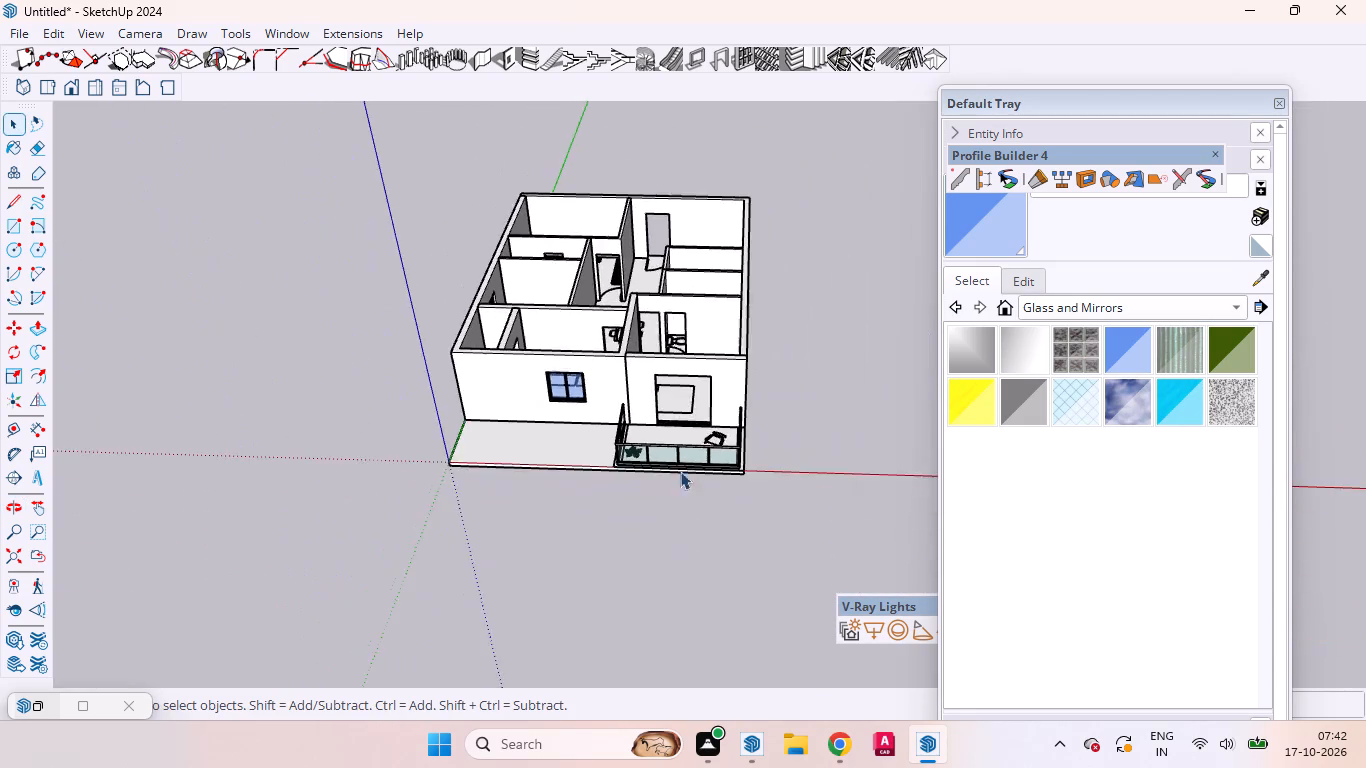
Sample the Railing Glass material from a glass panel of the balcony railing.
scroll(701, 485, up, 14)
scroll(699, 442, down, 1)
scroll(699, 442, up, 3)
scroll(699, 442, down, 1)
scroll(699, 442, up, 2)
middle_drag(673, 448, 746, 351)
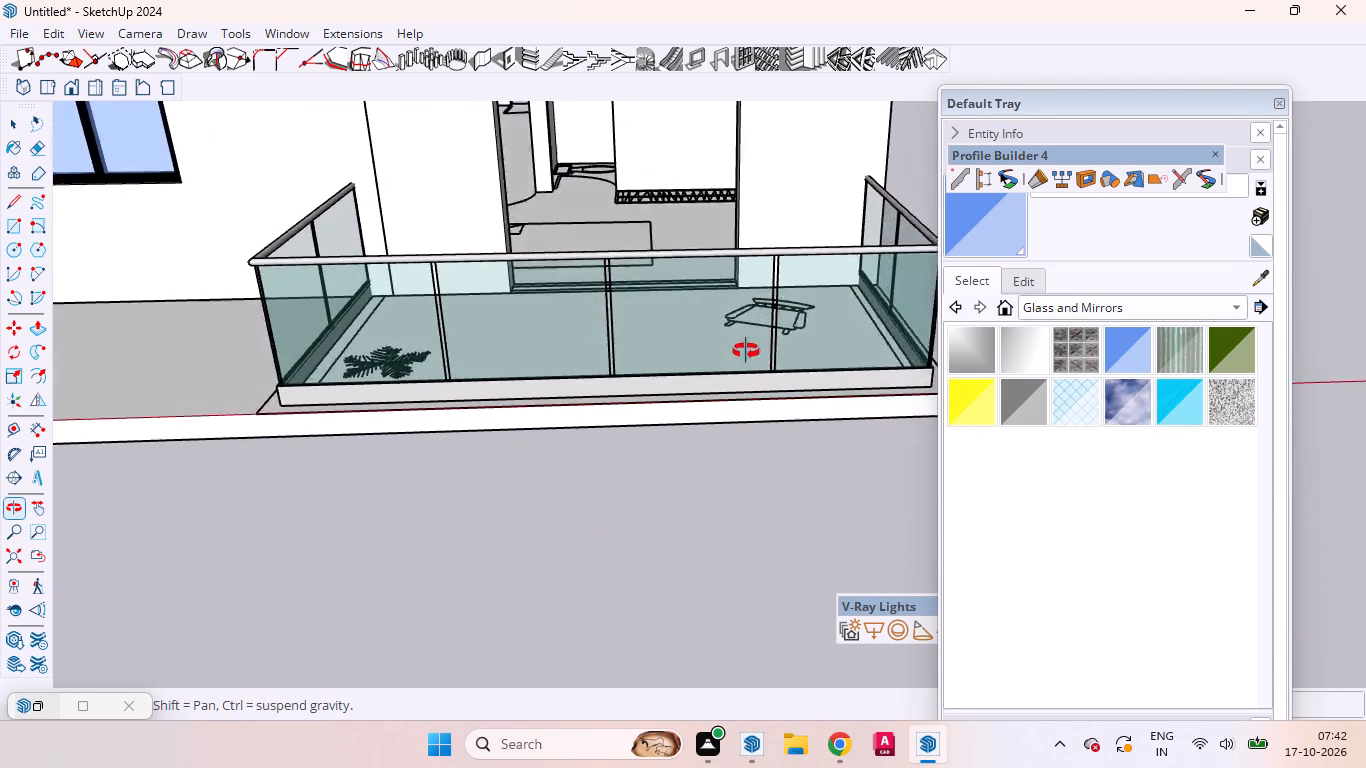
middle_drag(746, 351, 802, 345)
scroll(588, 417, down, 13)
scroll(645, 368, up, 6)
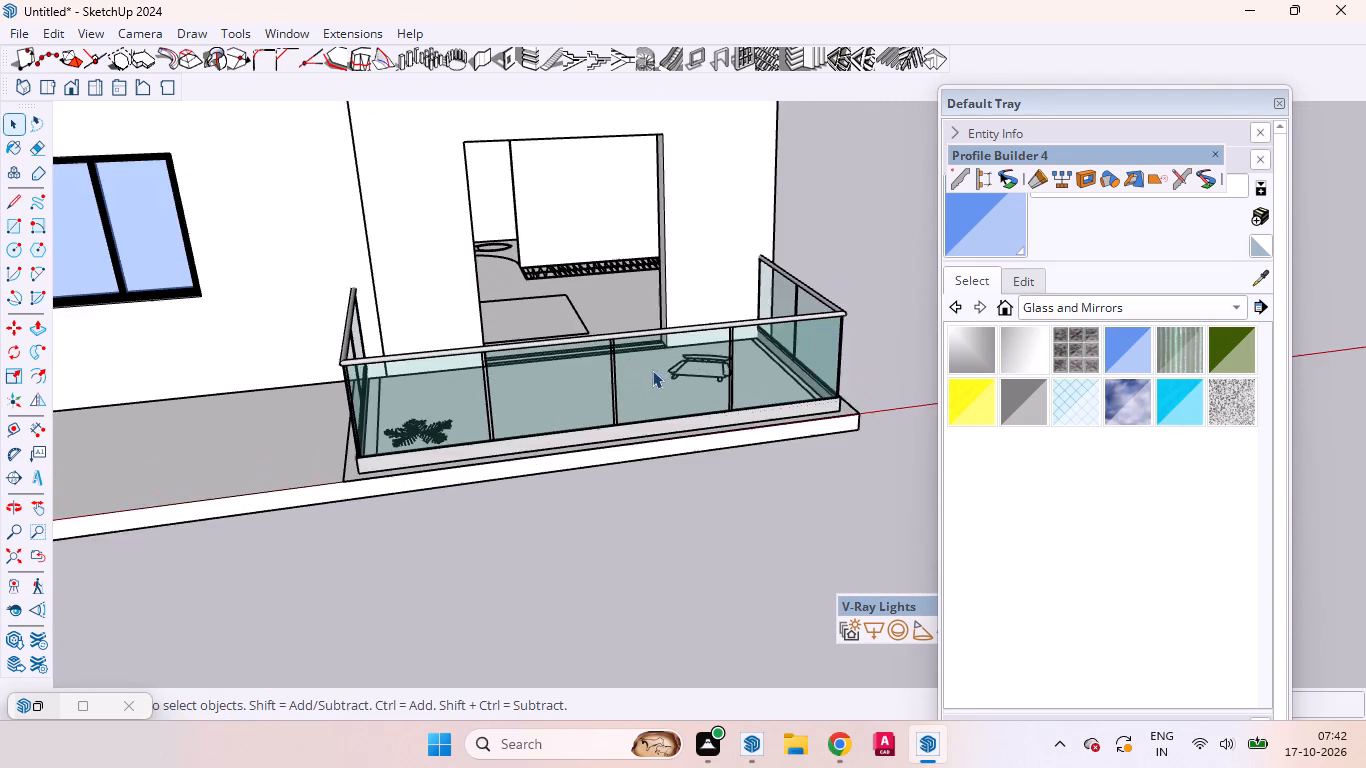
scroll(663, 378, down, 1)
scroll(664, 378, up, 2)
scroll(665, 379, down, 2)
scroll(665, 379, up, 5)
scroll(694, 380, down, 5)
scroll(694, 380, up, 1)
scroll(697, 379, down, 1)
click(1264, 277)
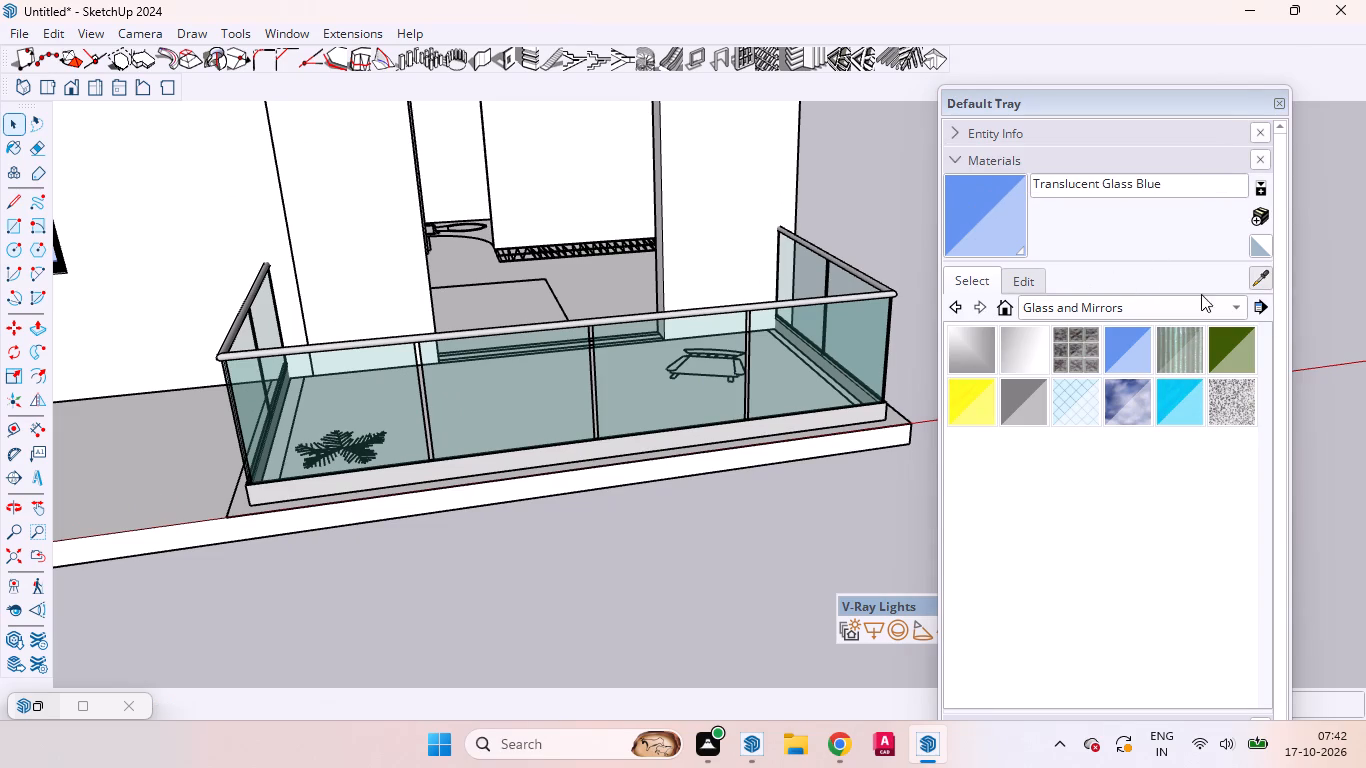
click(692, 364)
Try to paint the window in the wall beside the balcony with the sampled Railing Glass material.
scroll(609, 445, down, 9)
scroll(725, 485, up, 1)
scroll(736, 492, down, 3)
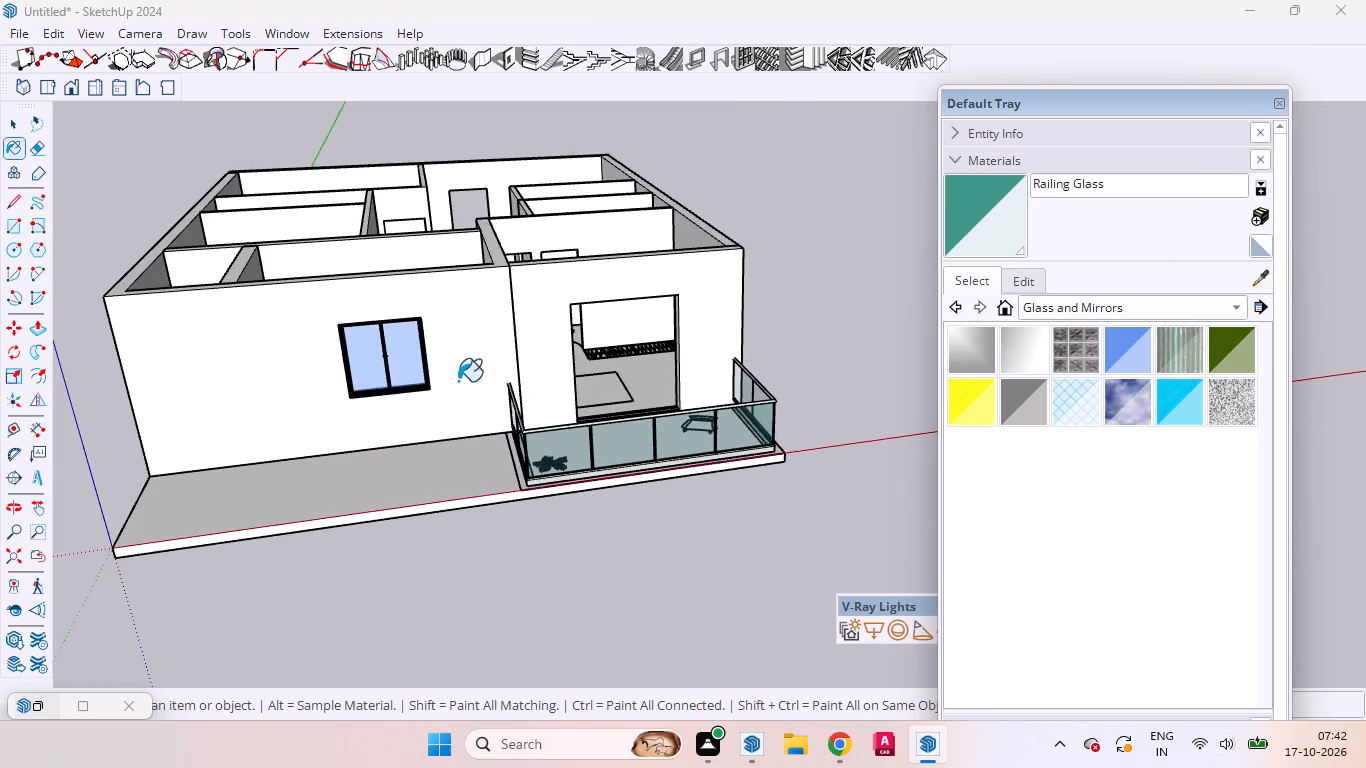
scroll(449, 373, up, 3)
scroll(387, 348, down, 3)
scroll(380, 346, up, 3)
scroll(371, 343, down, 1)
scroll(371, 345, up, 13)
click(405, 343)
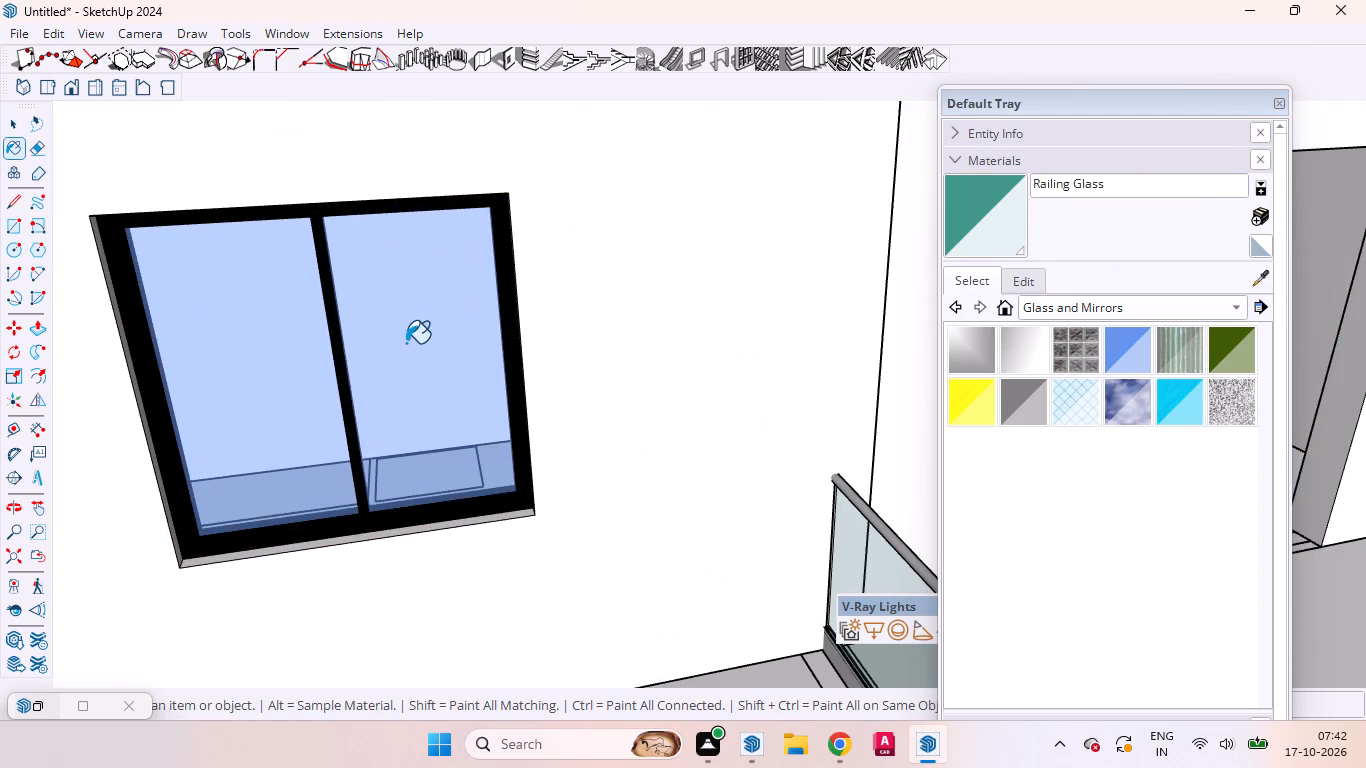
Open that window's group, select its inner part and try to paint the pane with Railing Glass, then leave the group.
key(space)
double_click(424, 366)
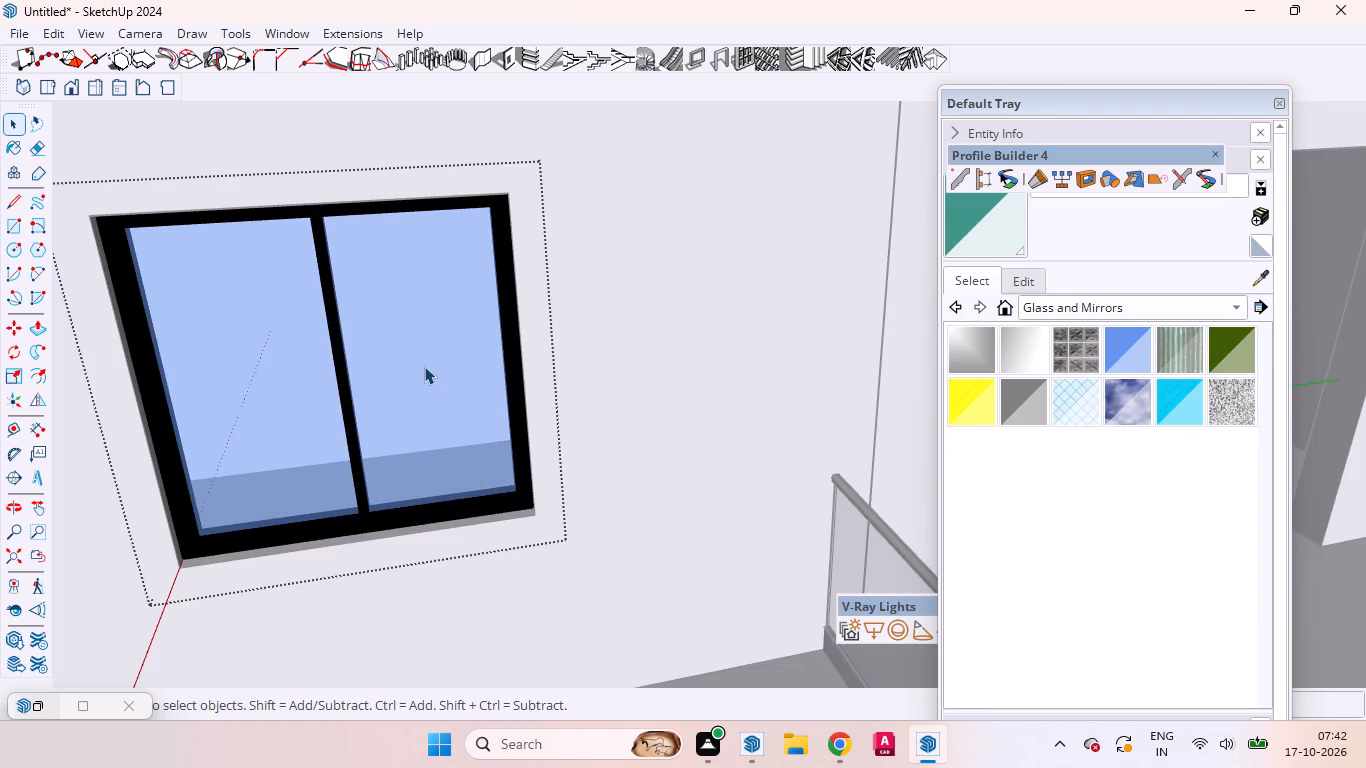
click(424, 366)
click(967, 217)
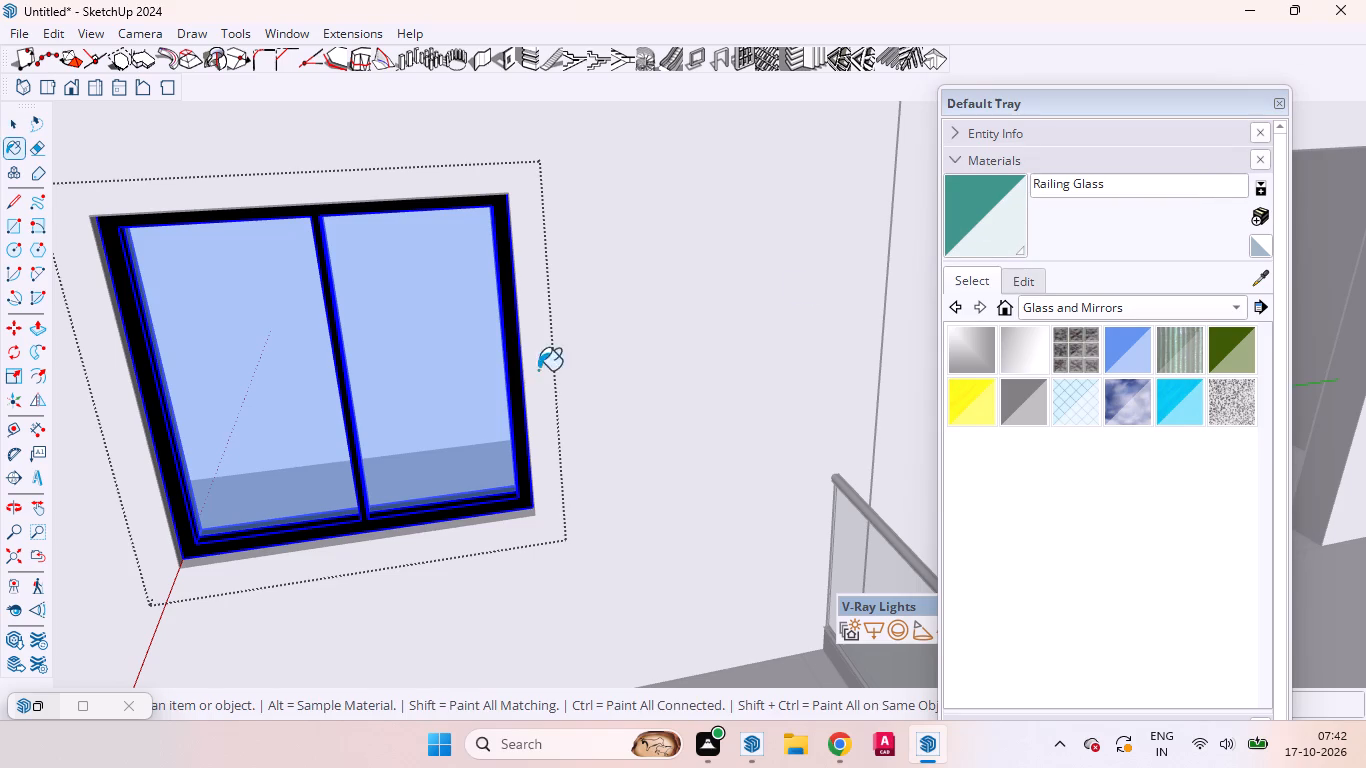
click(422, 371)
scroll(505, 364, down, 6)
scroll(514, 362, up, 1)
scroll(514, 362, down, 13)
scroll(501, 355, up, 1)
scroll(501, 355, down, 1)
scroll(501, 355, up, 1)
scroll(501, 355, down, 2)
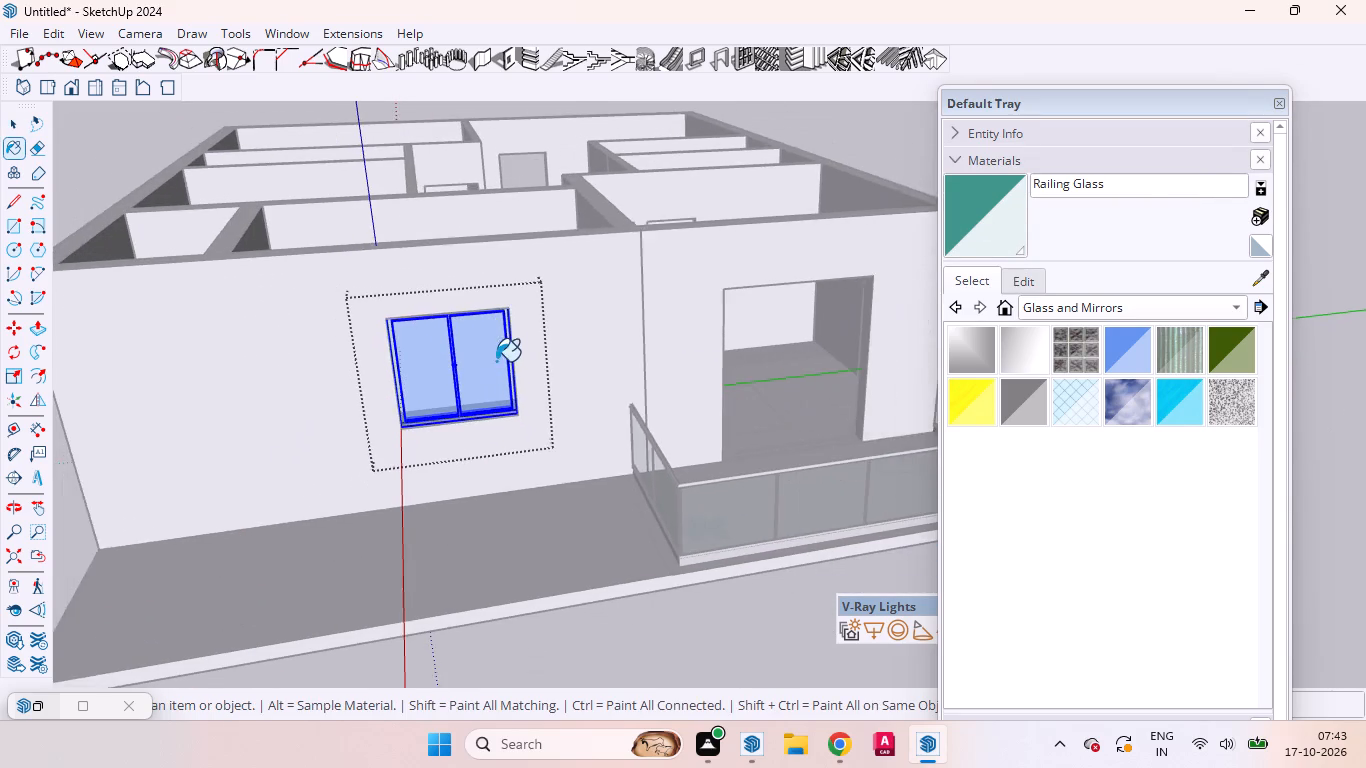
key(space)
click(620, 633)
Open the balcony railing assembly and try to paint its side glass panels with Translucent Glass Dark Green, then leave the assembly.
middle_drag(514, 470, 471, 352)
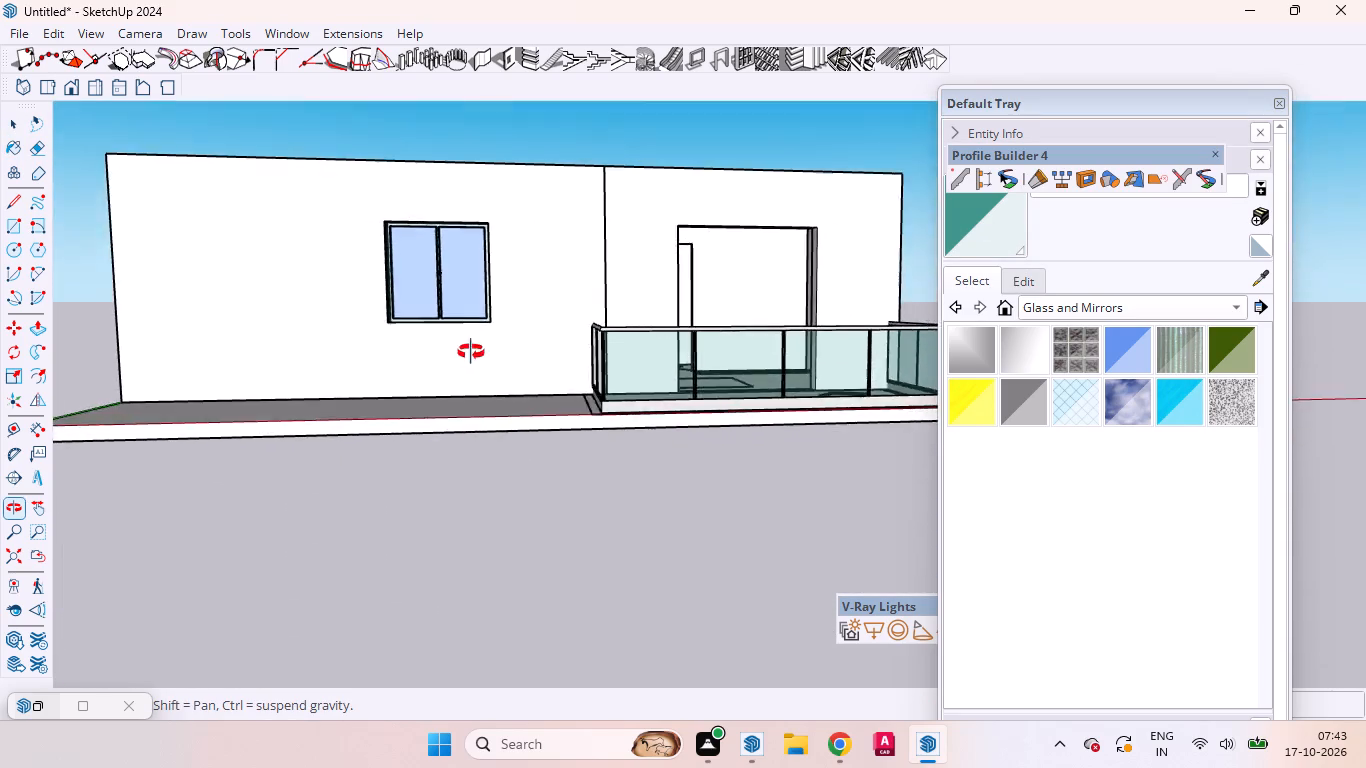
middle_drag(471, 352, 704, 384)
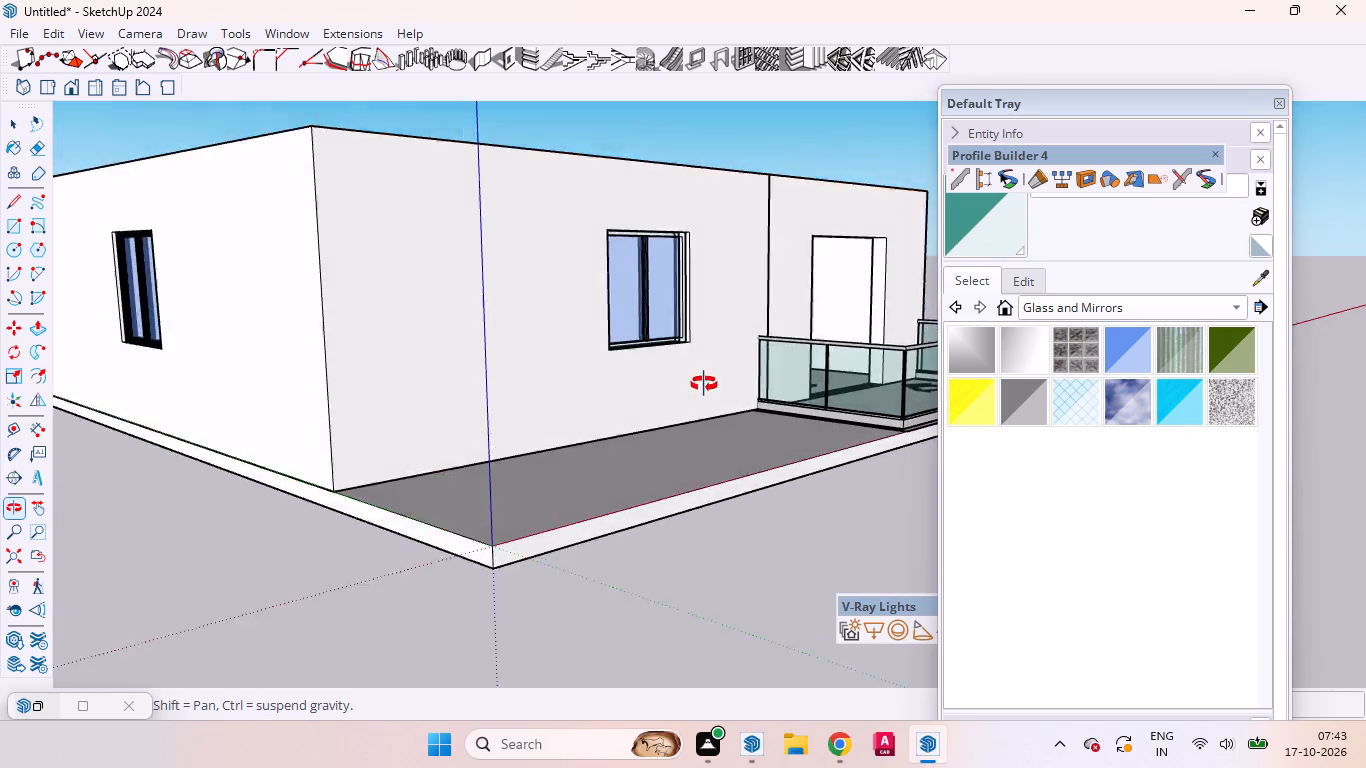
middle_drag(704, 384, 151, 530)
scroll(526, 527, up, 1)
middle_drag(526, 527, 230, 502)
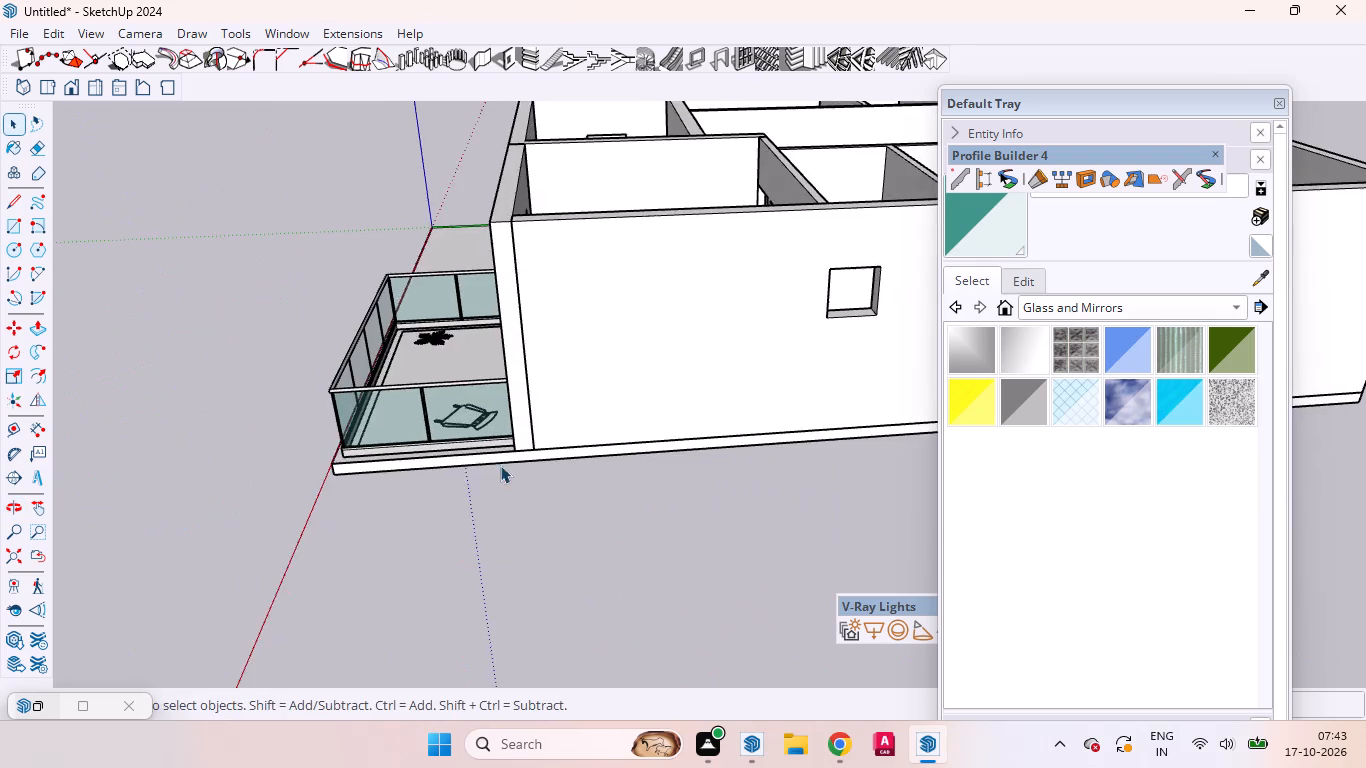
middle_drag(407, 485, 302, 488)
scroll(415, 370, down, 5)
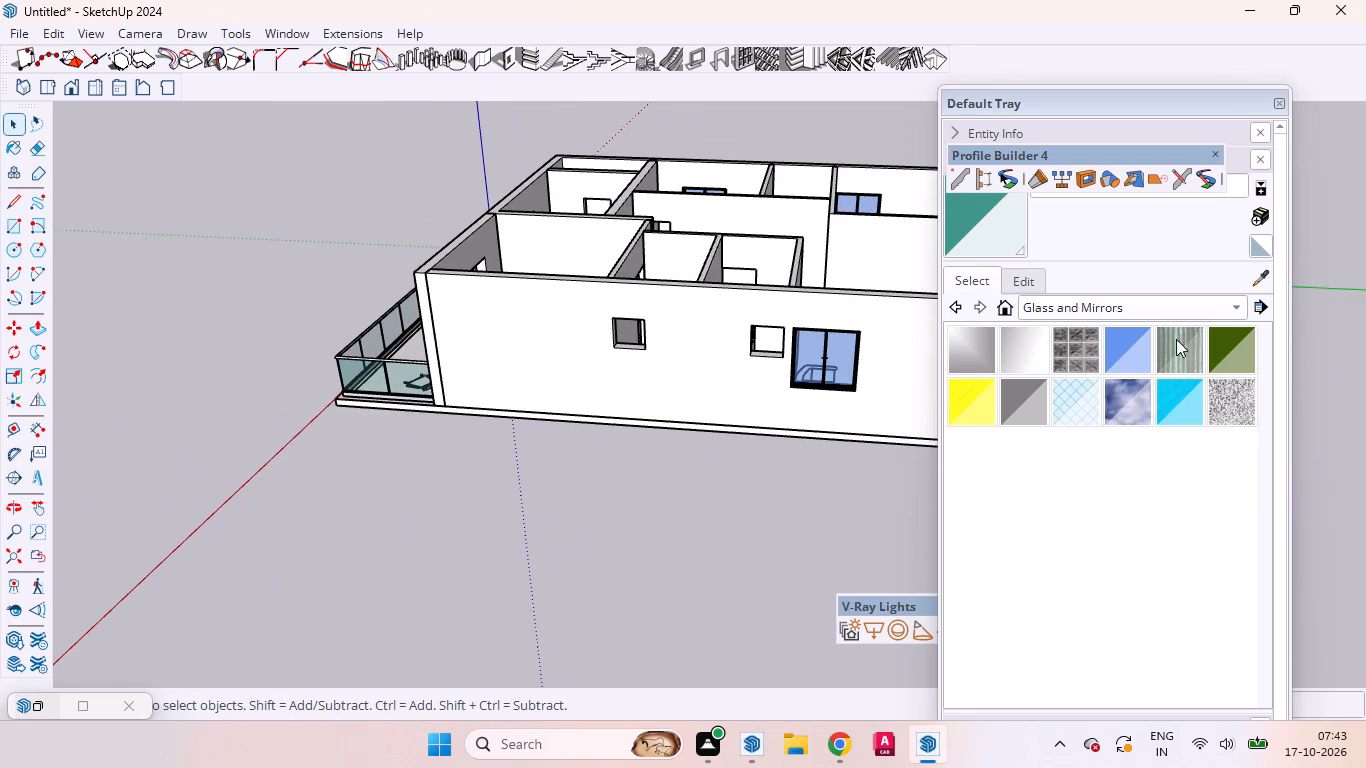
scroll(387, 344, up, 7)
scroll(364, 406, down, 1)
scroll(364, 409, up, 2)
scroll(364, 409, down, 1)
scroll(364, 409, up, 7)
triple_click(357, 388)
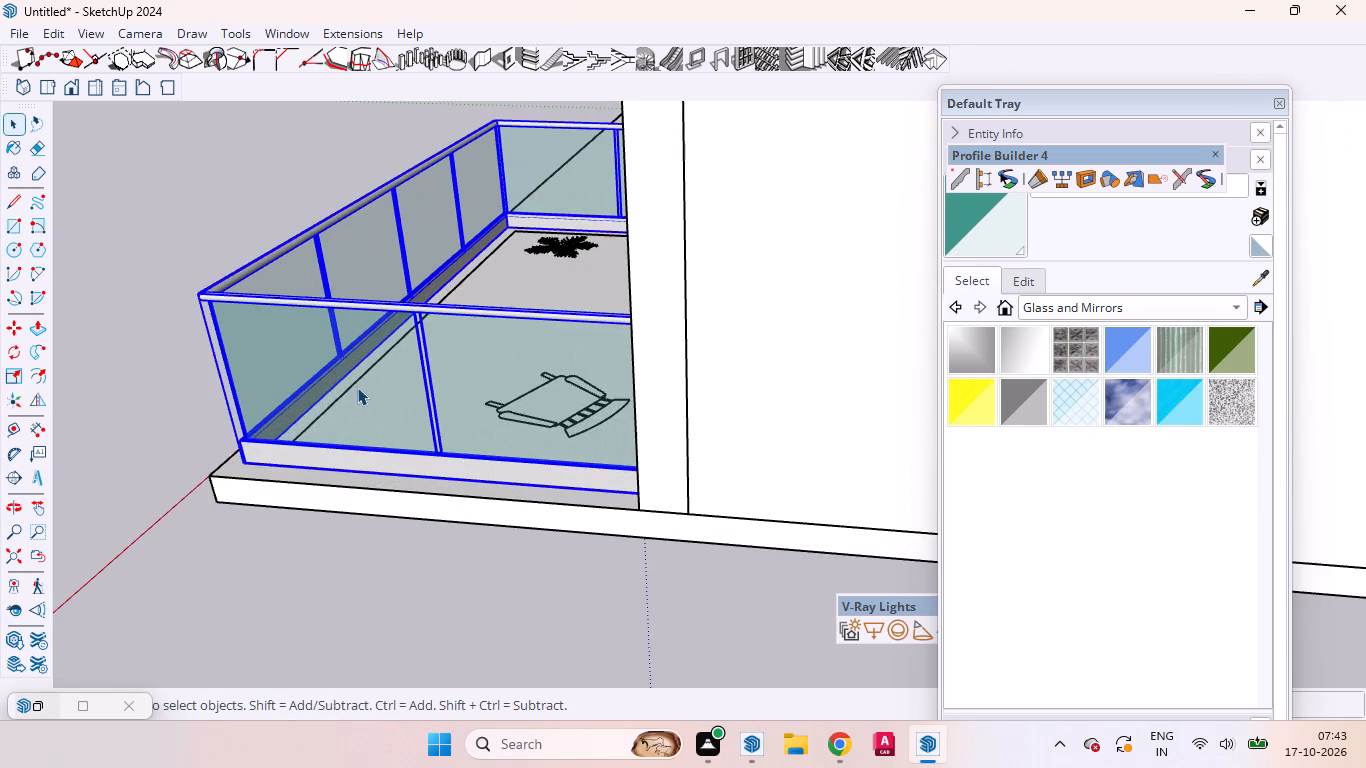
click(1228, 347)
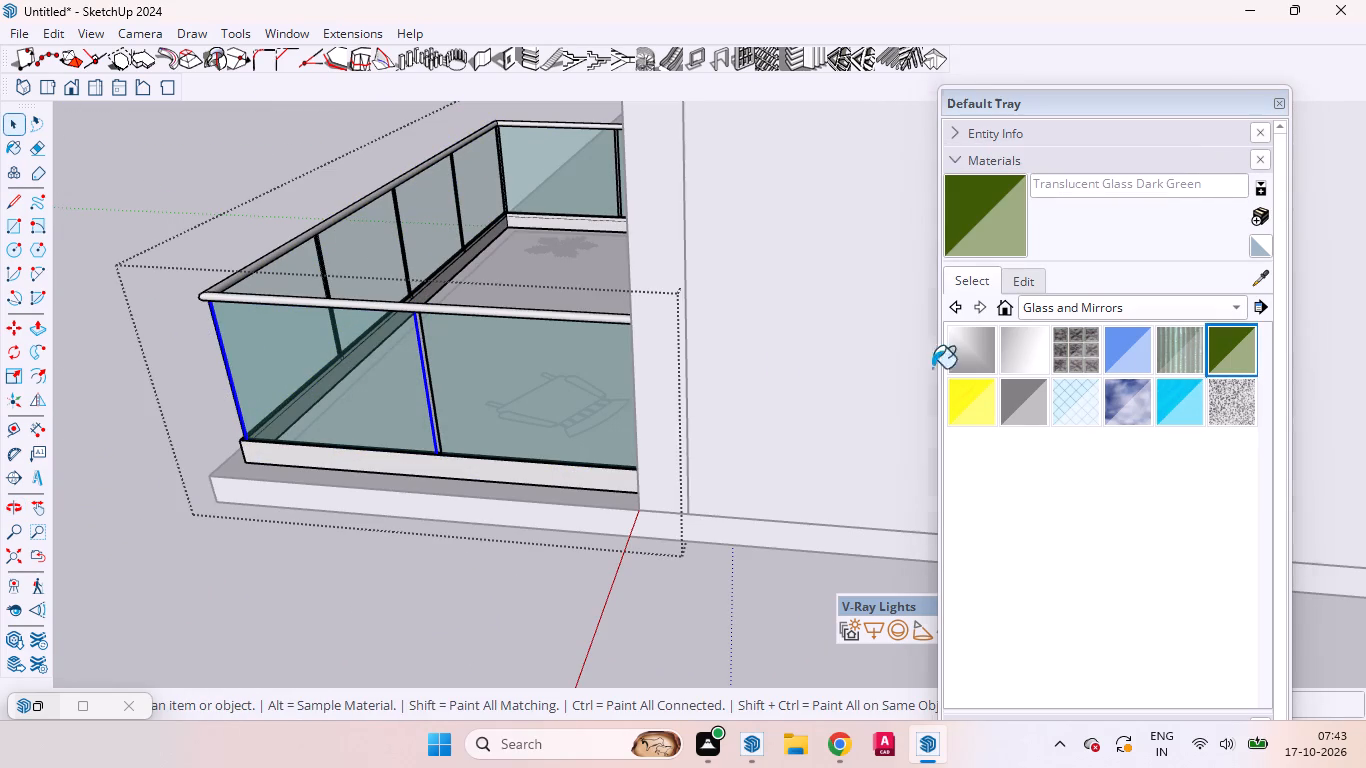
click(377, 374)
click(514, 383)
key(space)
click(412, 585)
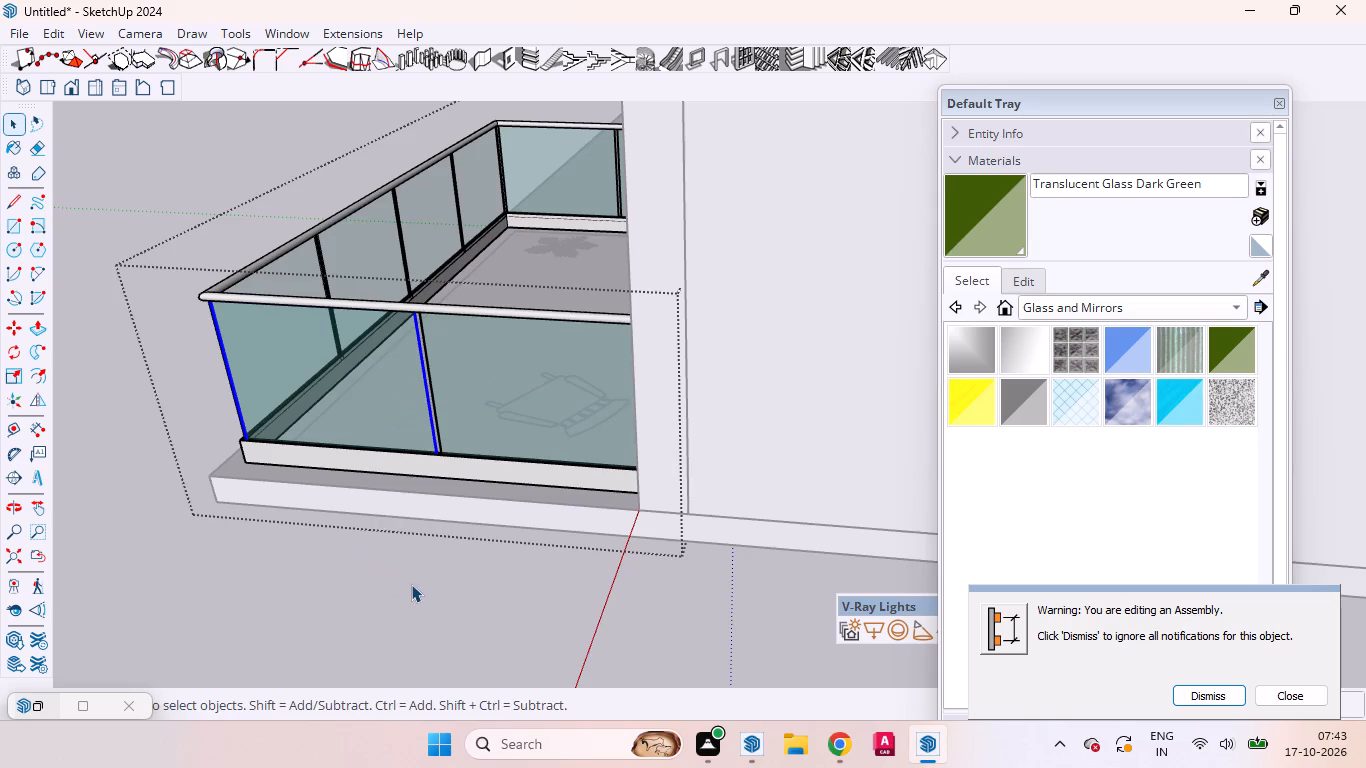
Examine the balcony railing and the windowed outer walls from outside and above.
middle_drag(296, 490, 708, 394)
middle_drag(453, 440, 602, 481)
scroll(604, 487, up, 2)
scroll(565, 507, down, 1)
scroll(565, 517, up, 2)
scroll(565, 519, down, 9)
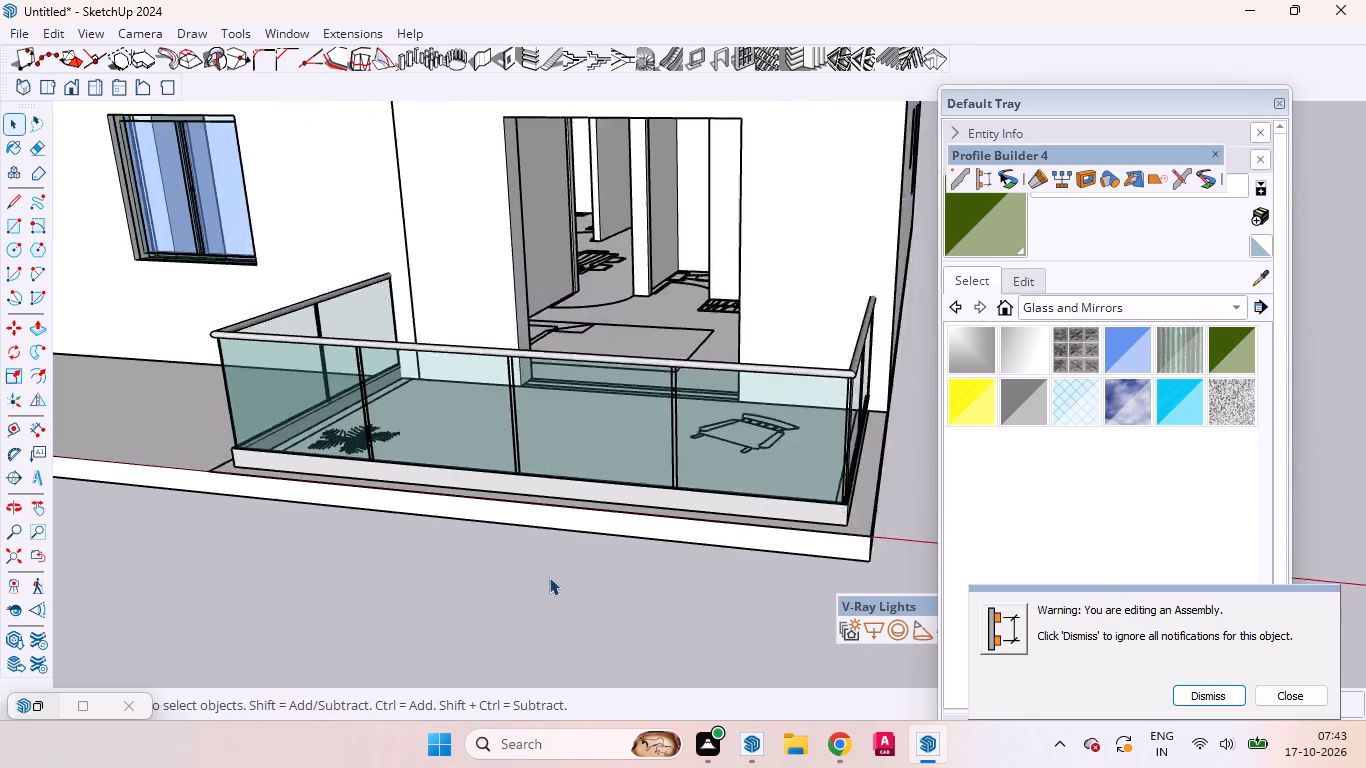
scroll(549, 577, down, 6)
scroll(559, 457, down, 6)
middle_drag(520, 415, 667, 489)
middle_drag(560, 487, 776, 494)
middle_drag(692, 491, 890, 417)
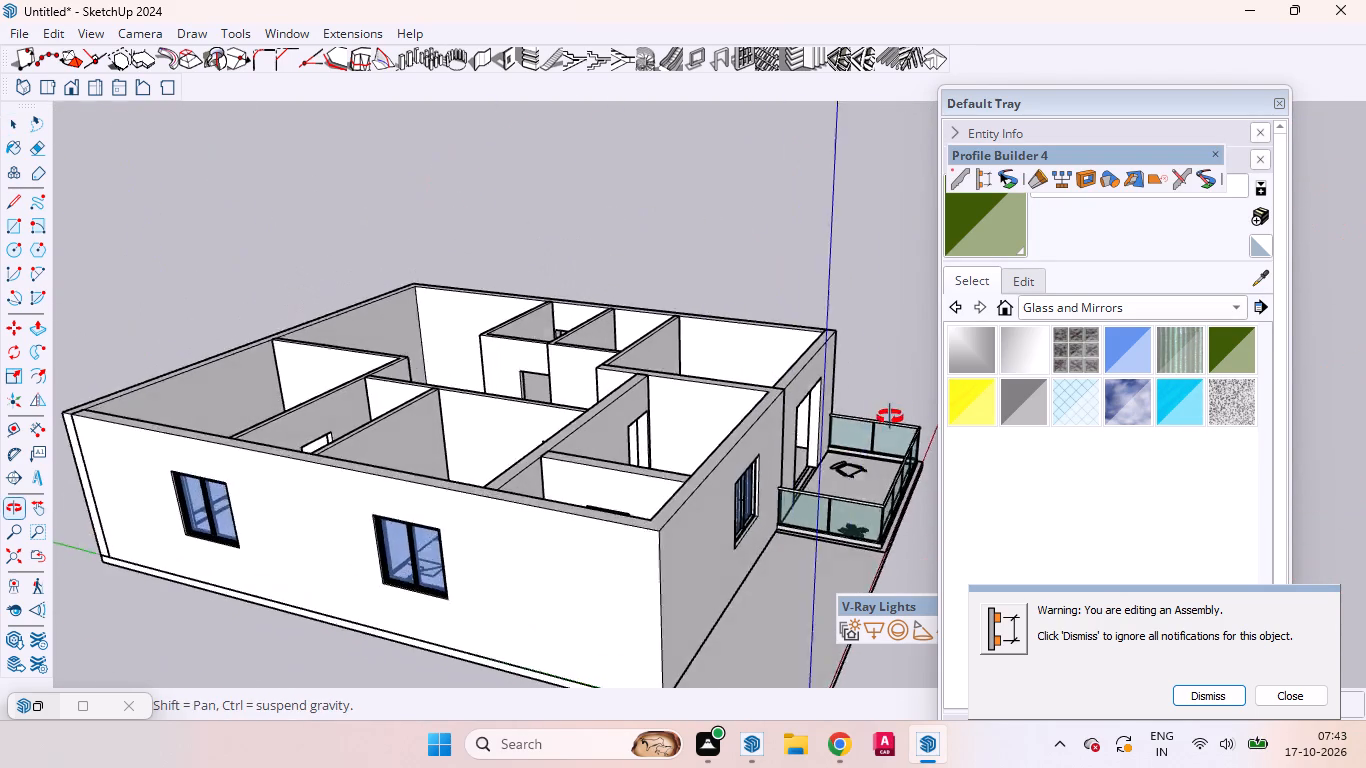
middle_drag(890, 417, 571, 534)
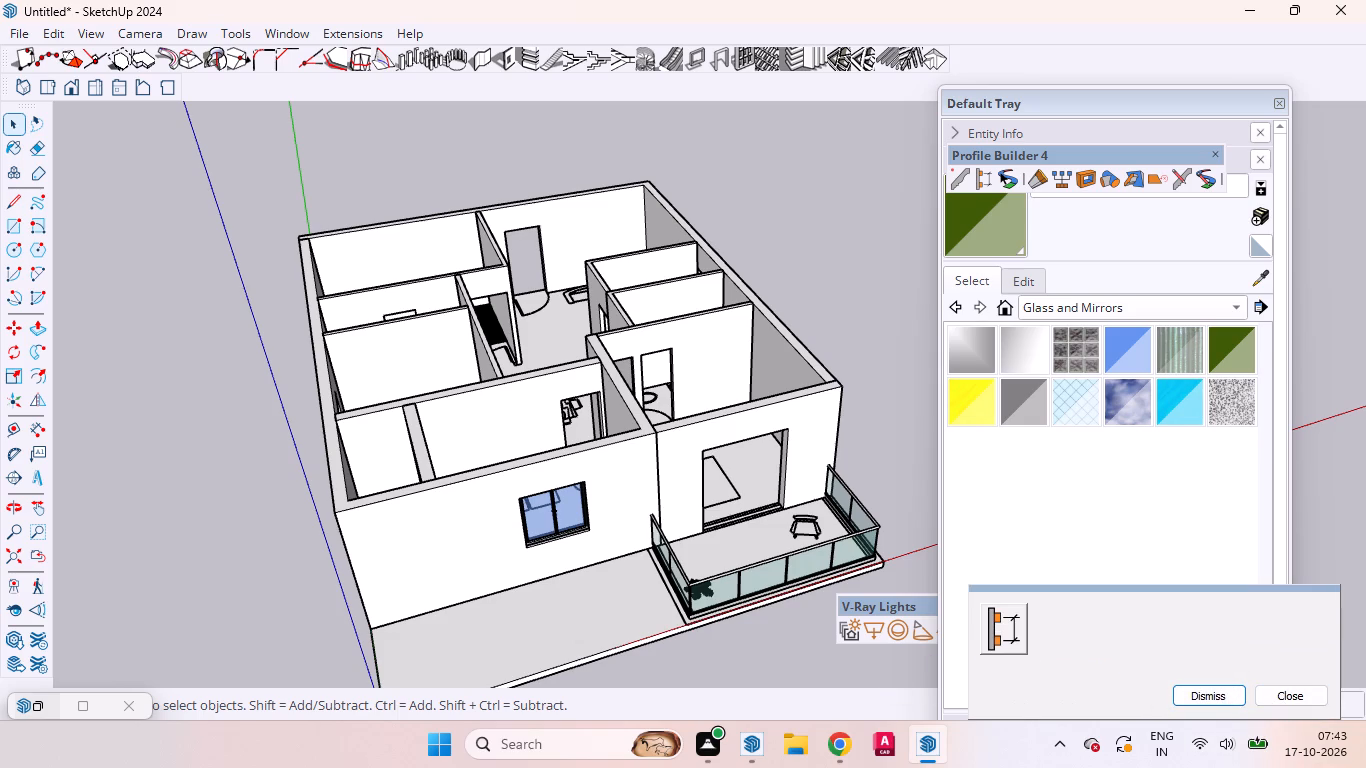
Close the assembly-editing notification and move the Profile Builder 4 toolbar clear of the Materials tray.
click(1302, 693)
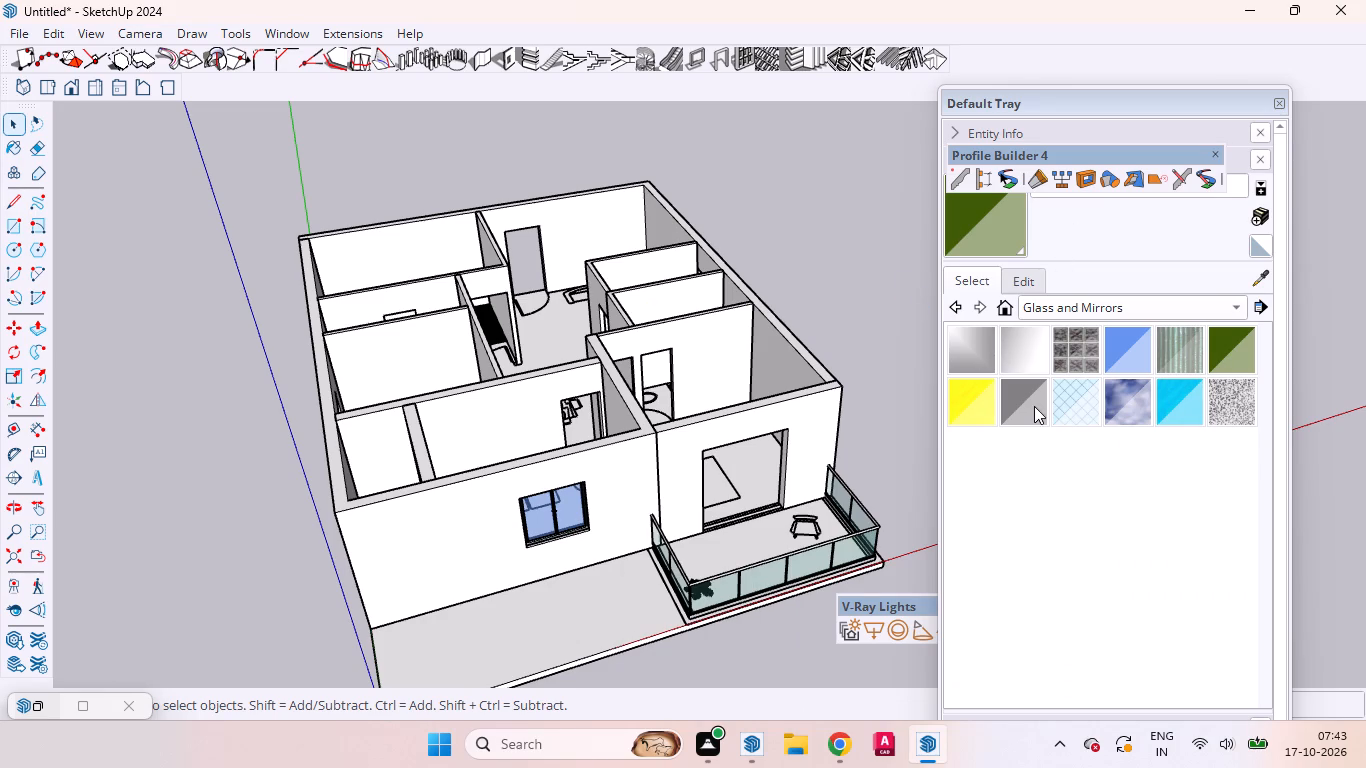
drag(1059, 149, 640, 101)
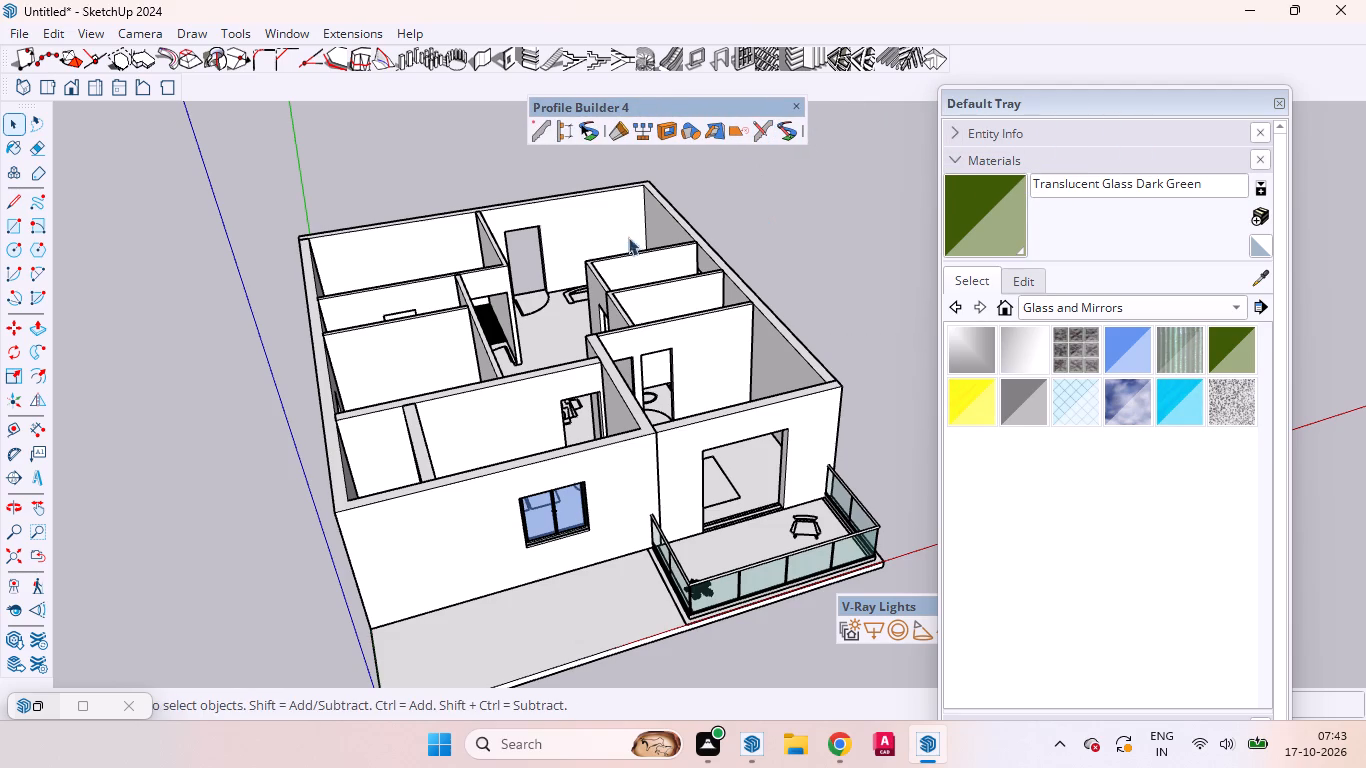
Examine the whole house from all sides and above, checking its rooms, door openings and placed windows.
middle_drag(620, 244, 965, 366)
scroll(603, 305, down, 7)
scroll(622, 272, up, 3)
scroll(623, 271, down, 1)
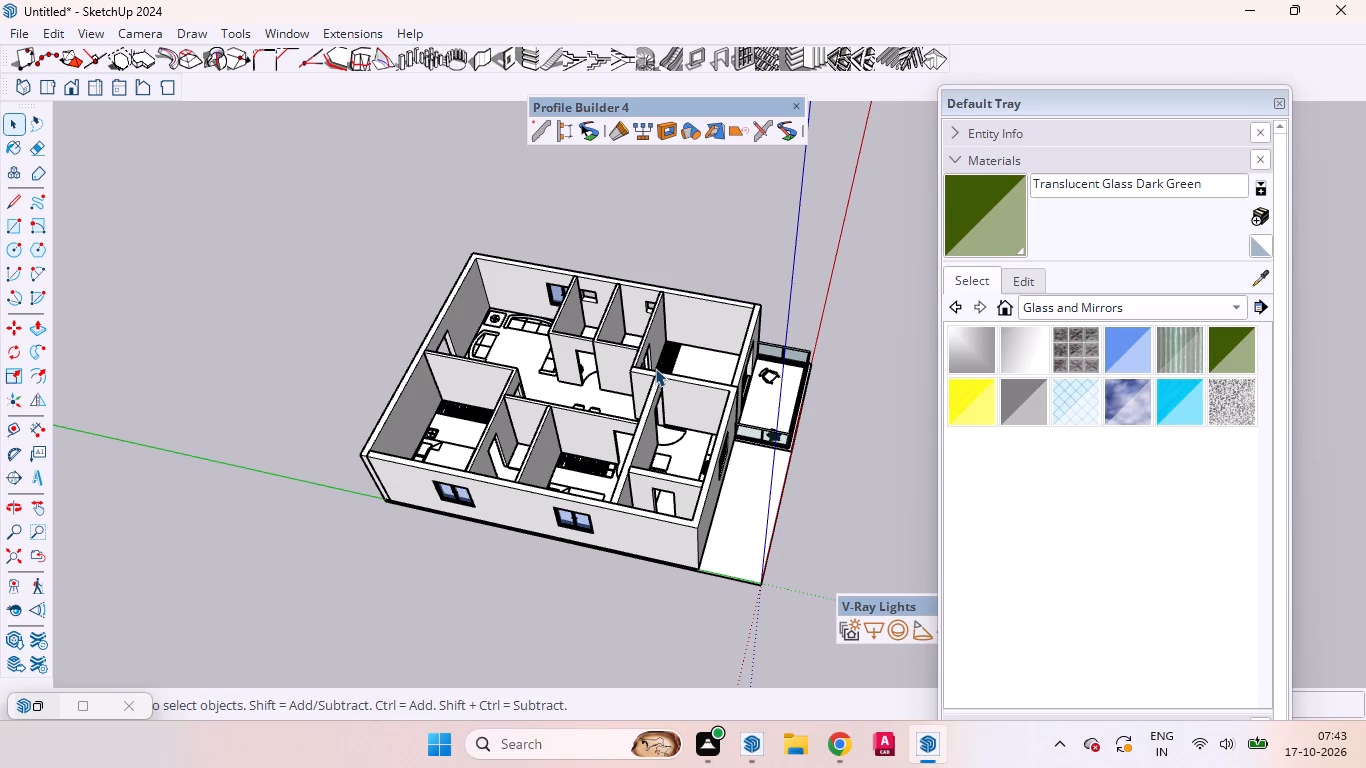
scroll(625, 417, up, 1)
scroll(630, 416, down, 1)
scroll(648, 412, up, 2)
middle_drag(635, 456, 680, 422)
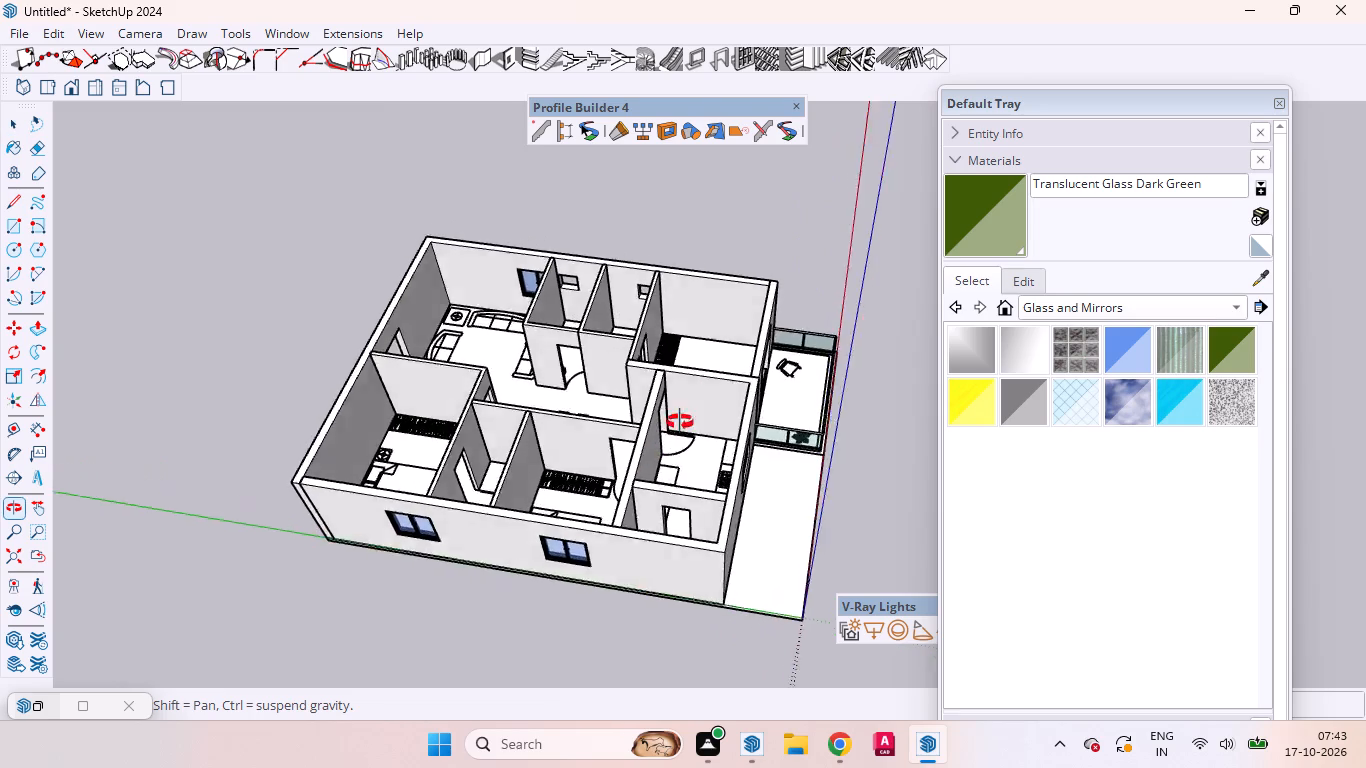
middle_drag(680, 422, 473, 294)
scroll(473, 294, up, 1)
middle_drag(420, 340, 830, 377)
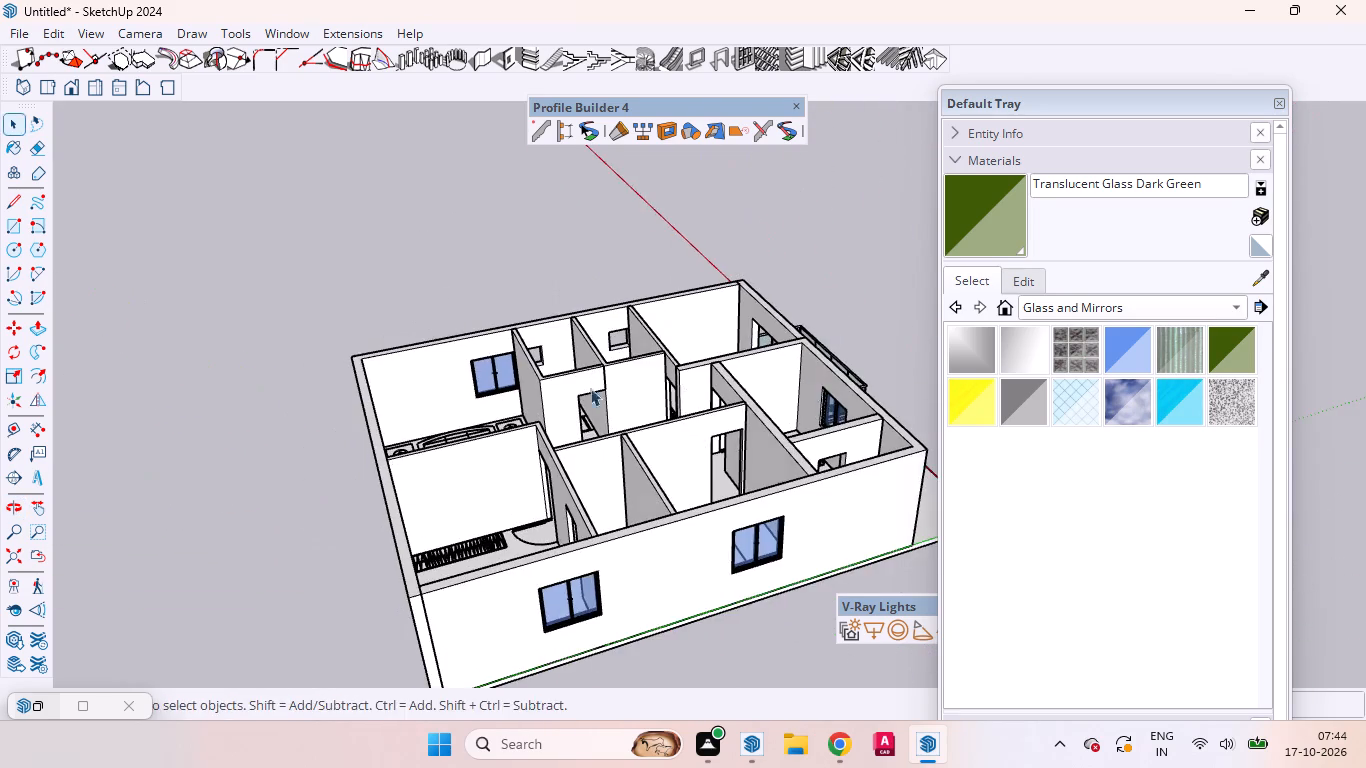
middle_drag(622, 393, 742, 395)
middle_drag(572, 449, 640, 390)
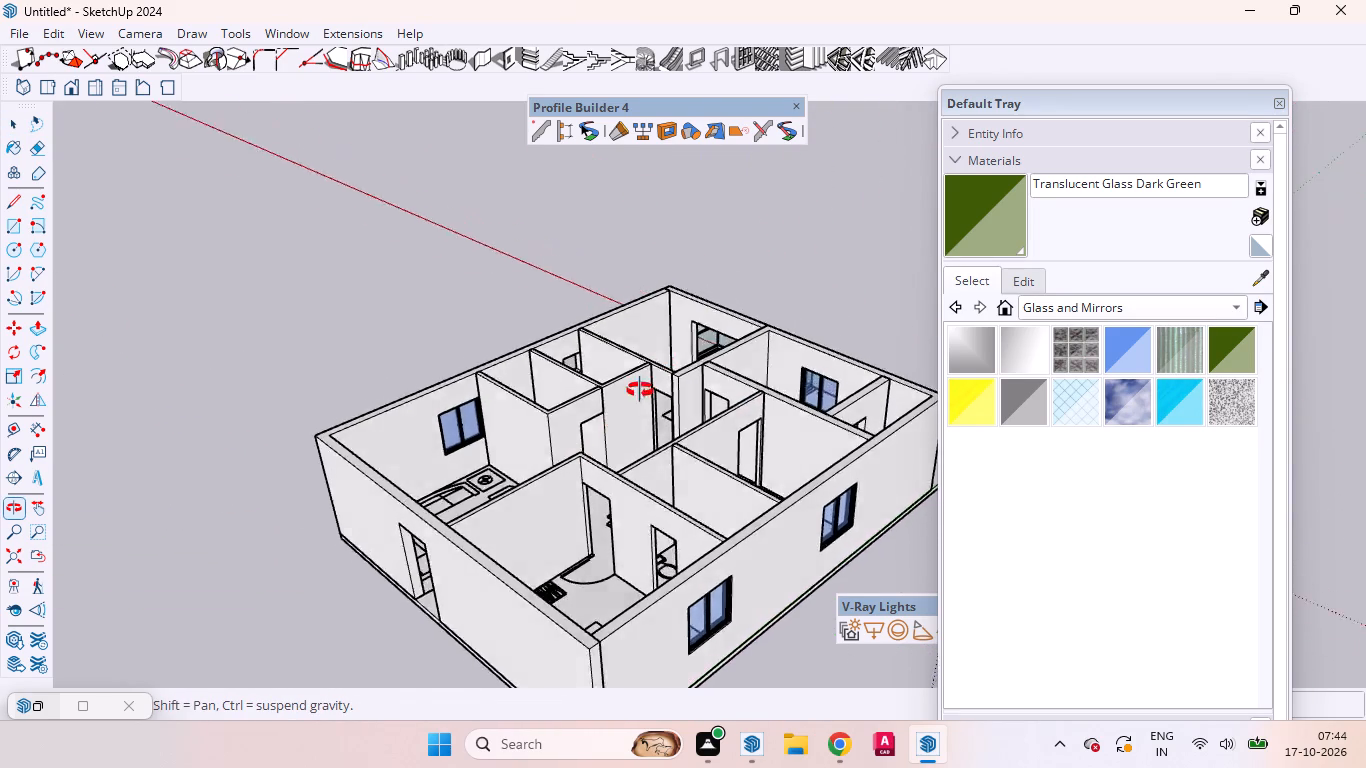
middle_drag(640, 390, 627, 217)
scroll(591, 299, up, 1)
middle_drag(589, 298, 812, 328)
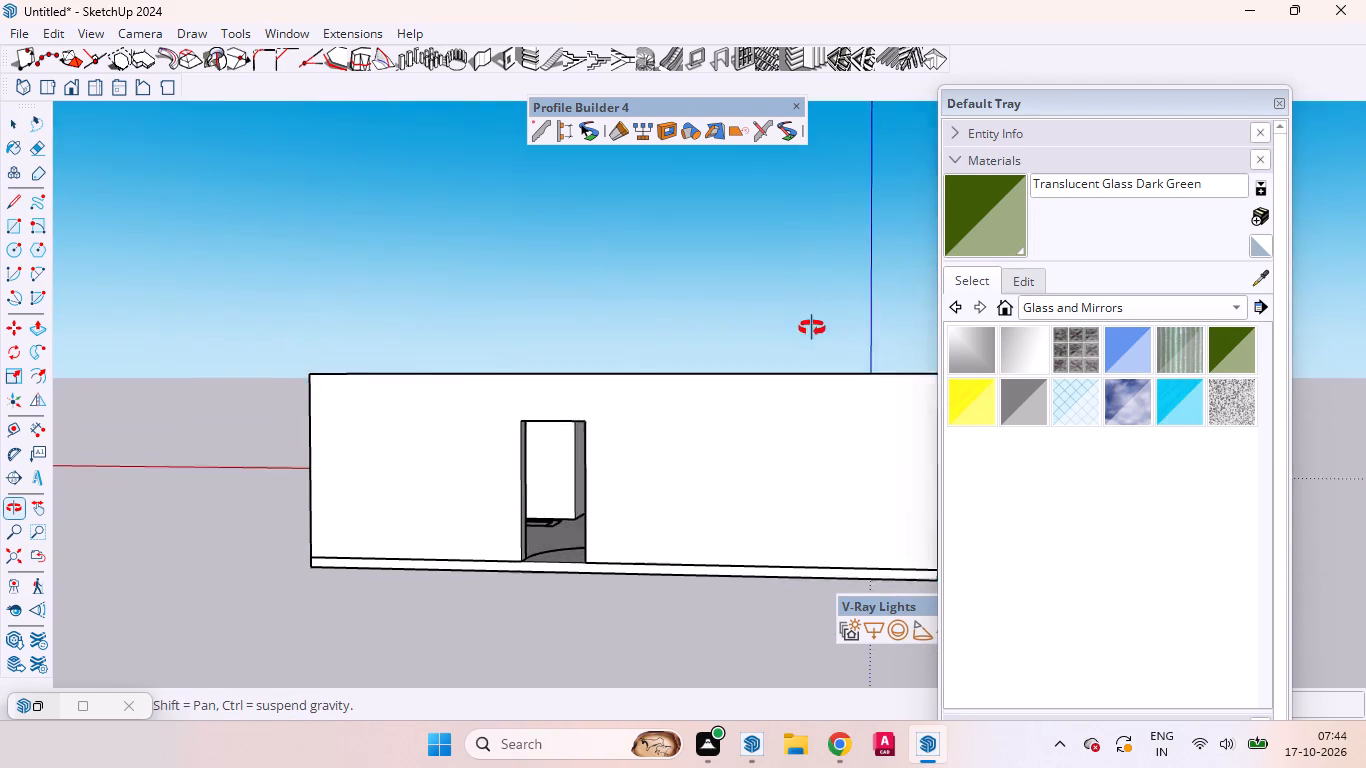
middle_drag(812, 328, 812, 330)
scroll(618, 405, down, 2)
middle_drag(635, 438, 590, 418)
middle_drag(571, 462, 569, 463)
scroll(571, 463, up, 1)
middle_drag(569, 463, 461, 558)
scroll(460, 543, down, 1)
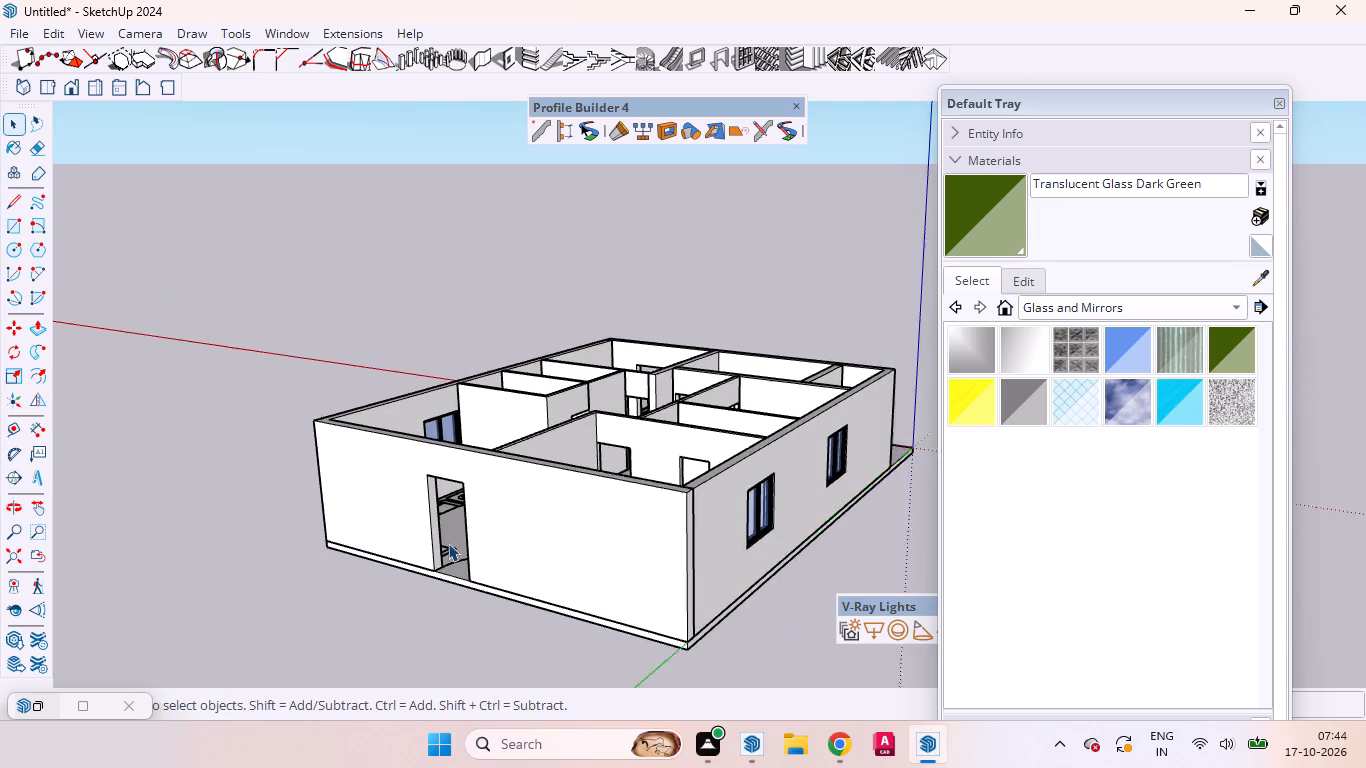
scroll(448, 543, down, 2)
scroll(448, 543, up, 2)
scroll(448, 543, down, 6)
scroll(766, 444, up, 4)
scroll(766, 441, down, 1)
scroll(766, 441, up, 3)
middle_drag(768, 440, 653, 530)
scroll(736, 363, down, 3)
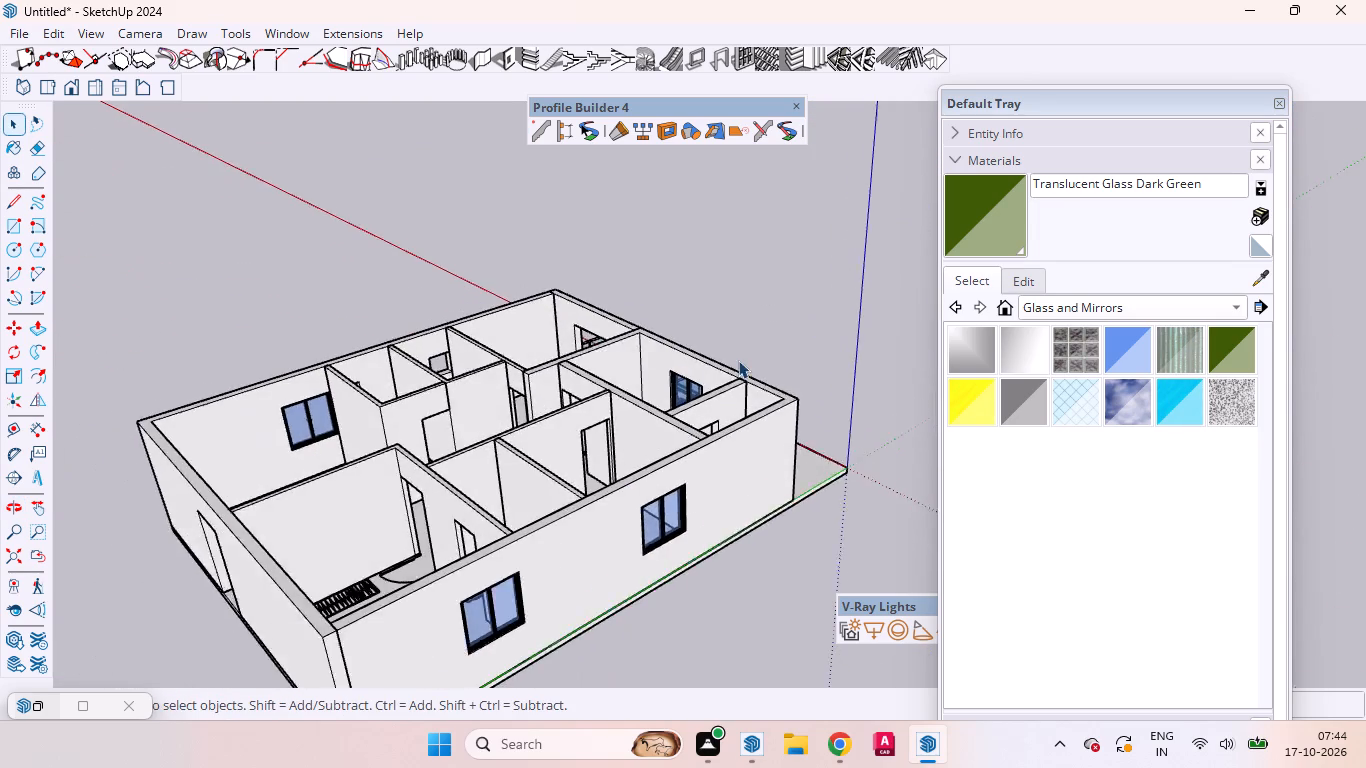
scroll(738, 360, down, 2)
scroll(740, 359, up, 4)
middle_drag(726, 556, 662, 717)
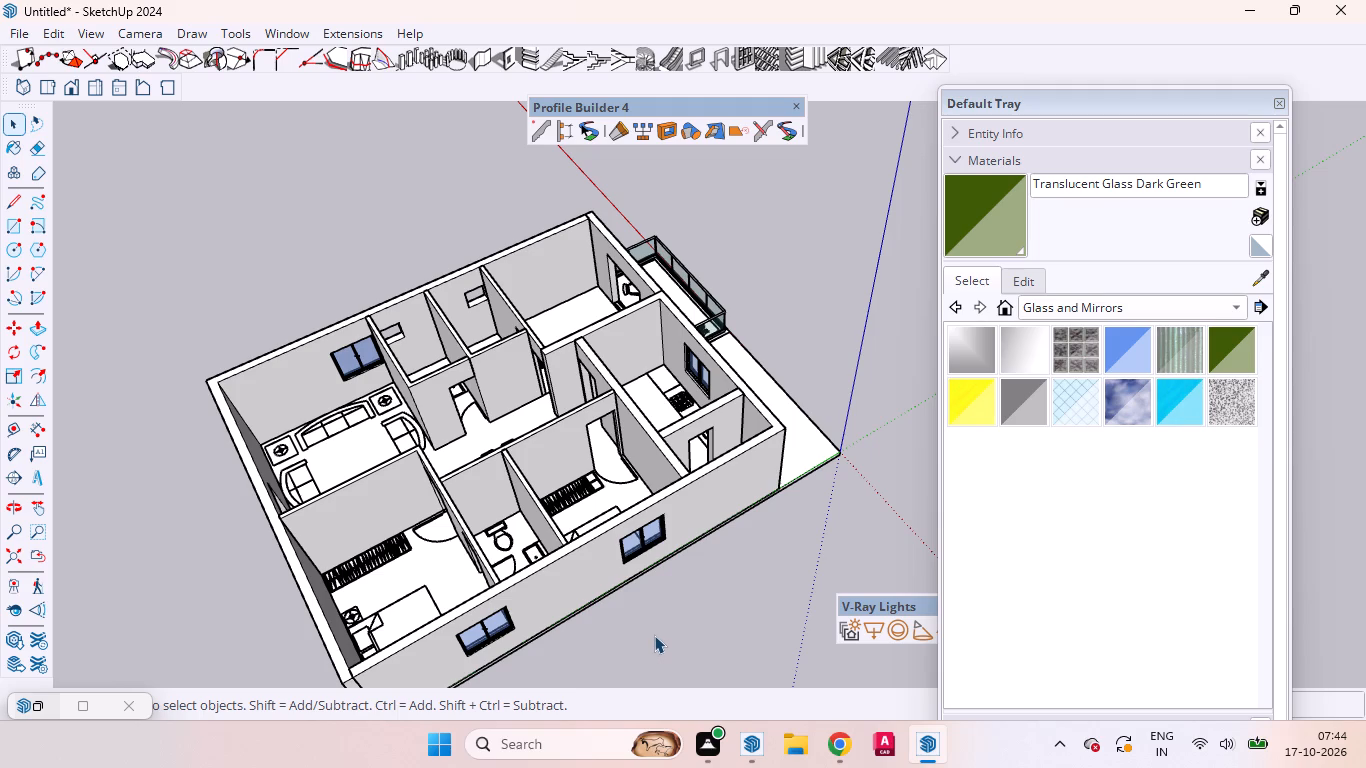
scroll(642, 626, up, 1)
middle_drag(634, 623, 480, 676)
scroll(707, 585, down, 2)
scroll(707, 585, up, 2)
middle_drag(707, 585, 601, 618)
middle_drag(648, 594, 591, 589)
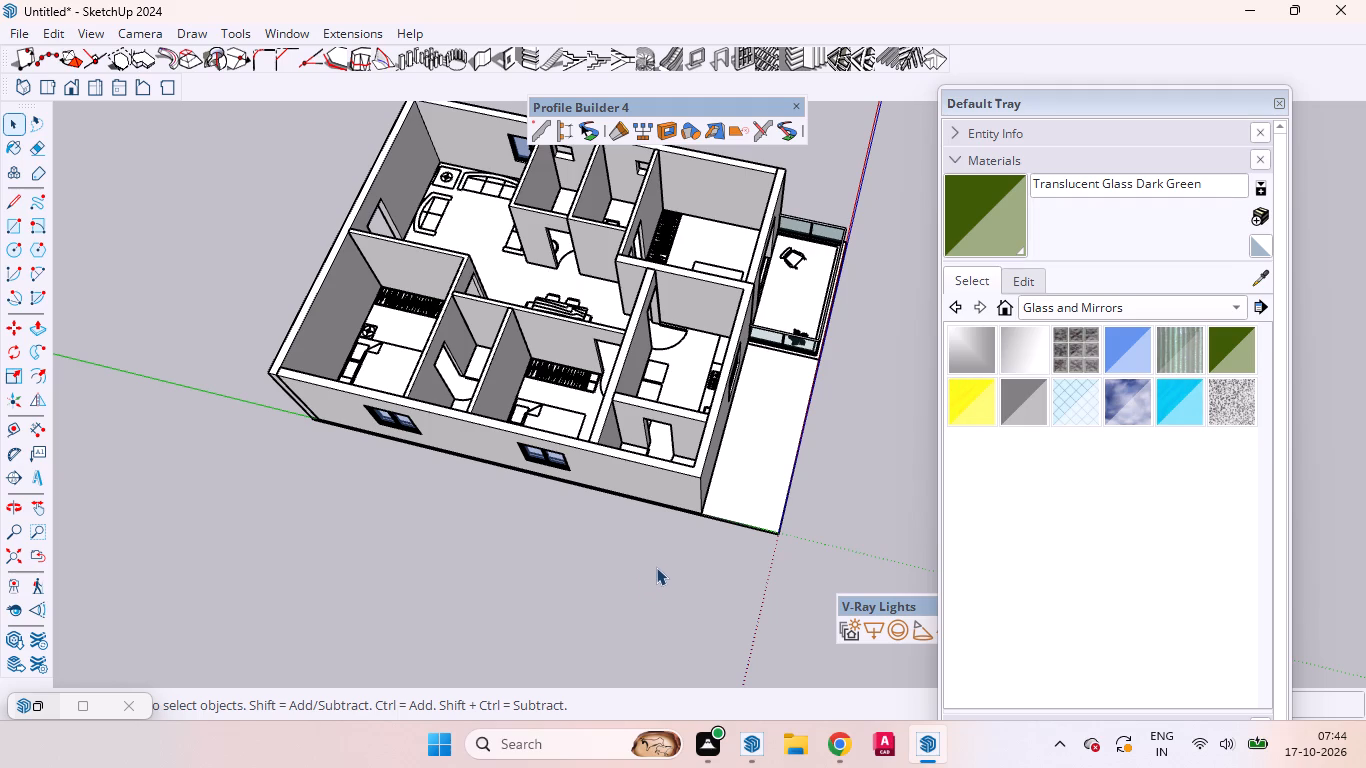
Copy the floor slab straight up from its bottom corner onto the top of the outer walls as a roof.
scroll(696, 549, up, 6)
middle_drag(762, 531, 782, 508)
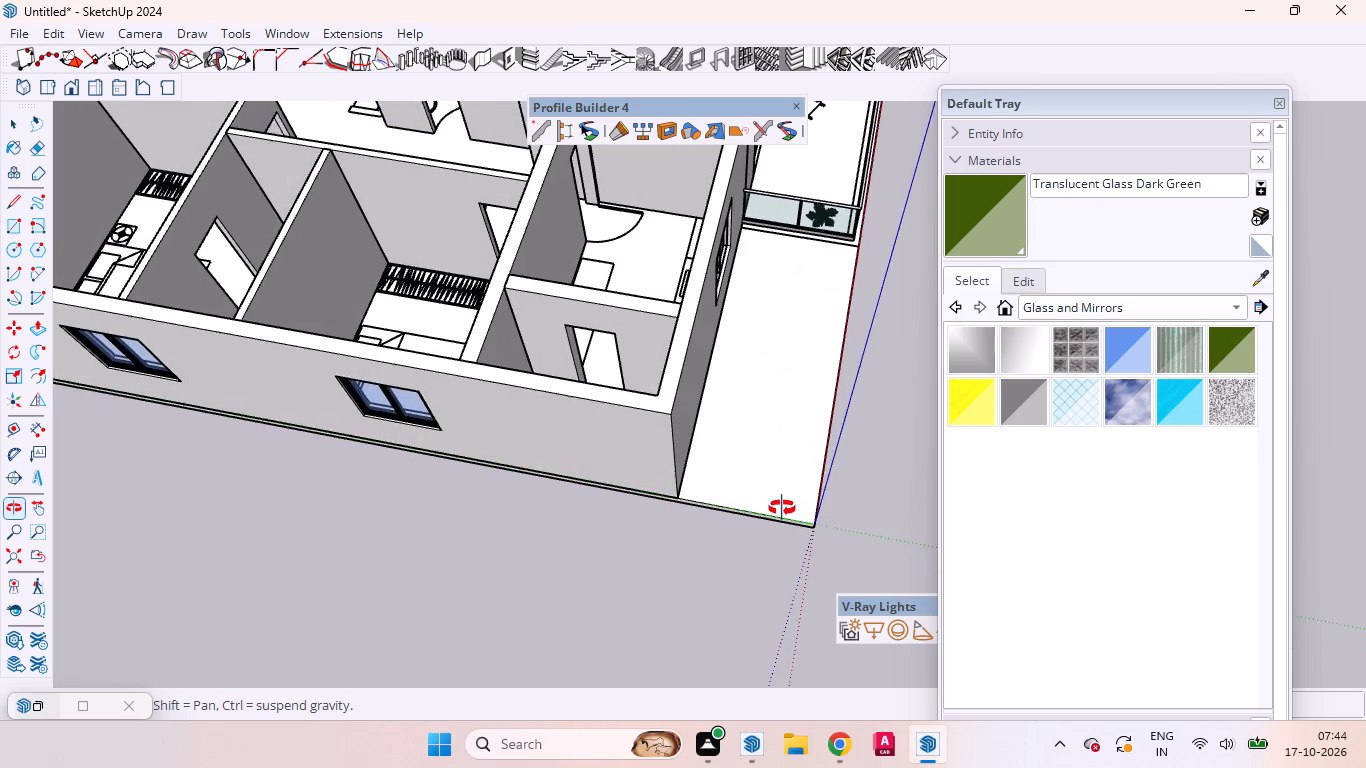
middle_drag(782, 508, 654, 513)
click(764, 492)
middle_drag(603, 580, 914, 453)
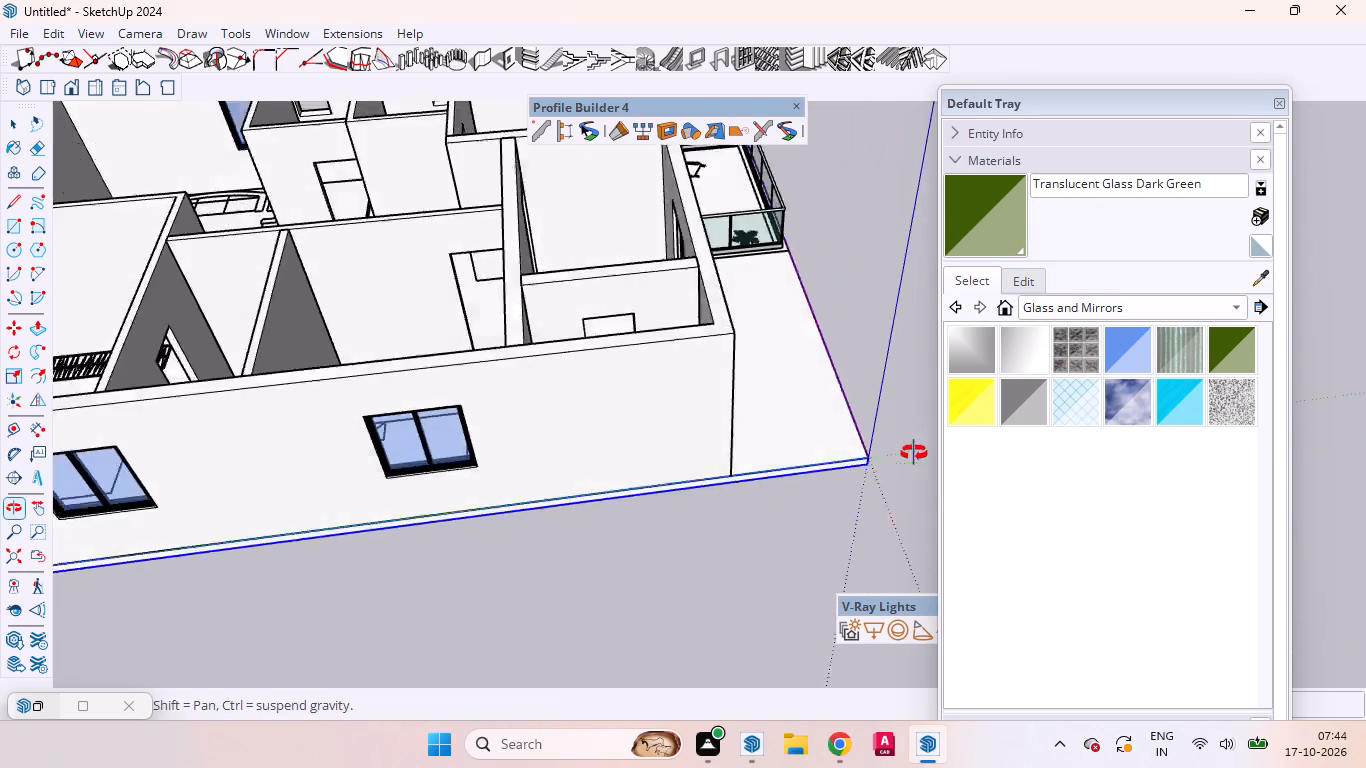
middle_drag(914, 453, 913, 454)
scroll(918, 452, up, 1)
scroll(689, 496, down, 7)
scroll(755, 476, up, 3)
scroll(766, 471, down, 1)
scroll(629, 500, up, 1)
scroll(632, 500, down, 5)
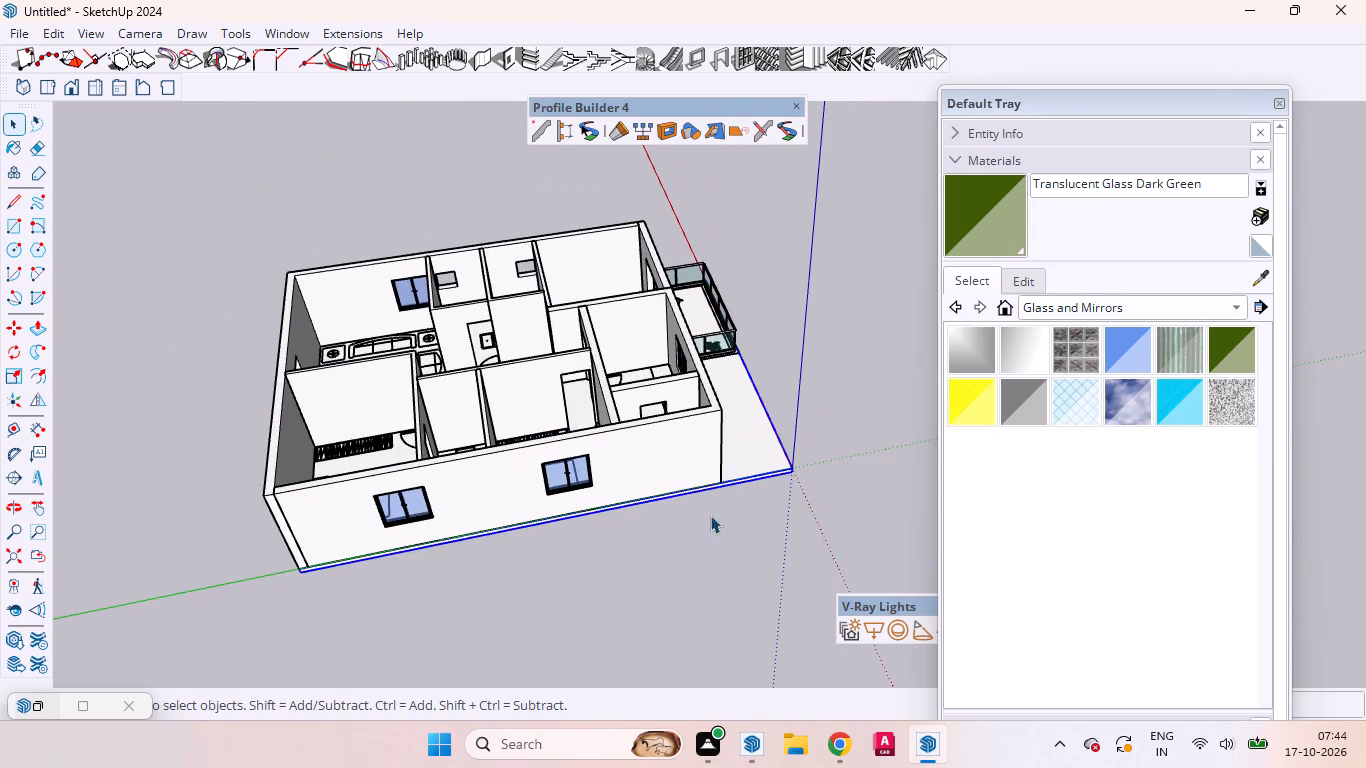
scroll(274, 579, up, 20)
scroll(274, 579, up, 3)
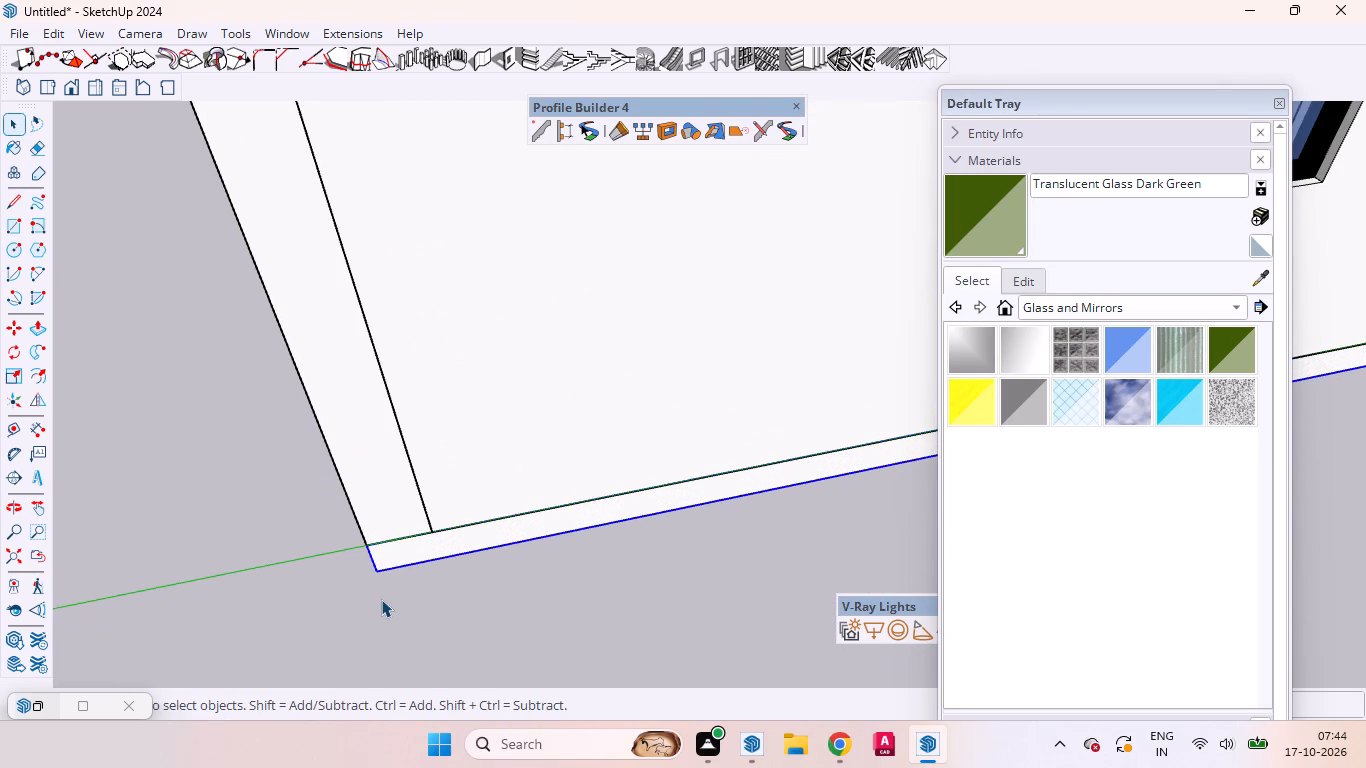
key(m)
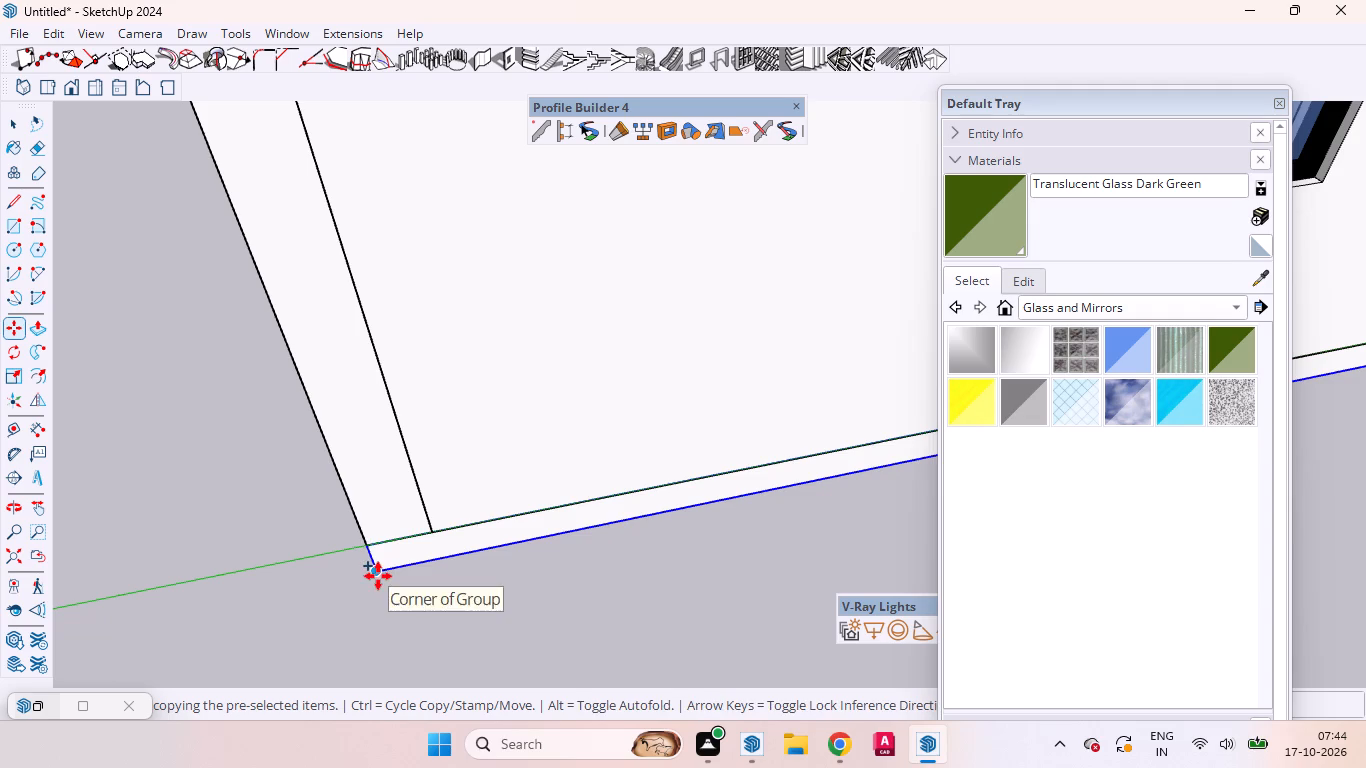
click(378, 576)
scroll(346, 519, down, 3)
scroll(346, 522, up, 2)
scroll(346, 525, down, 13)
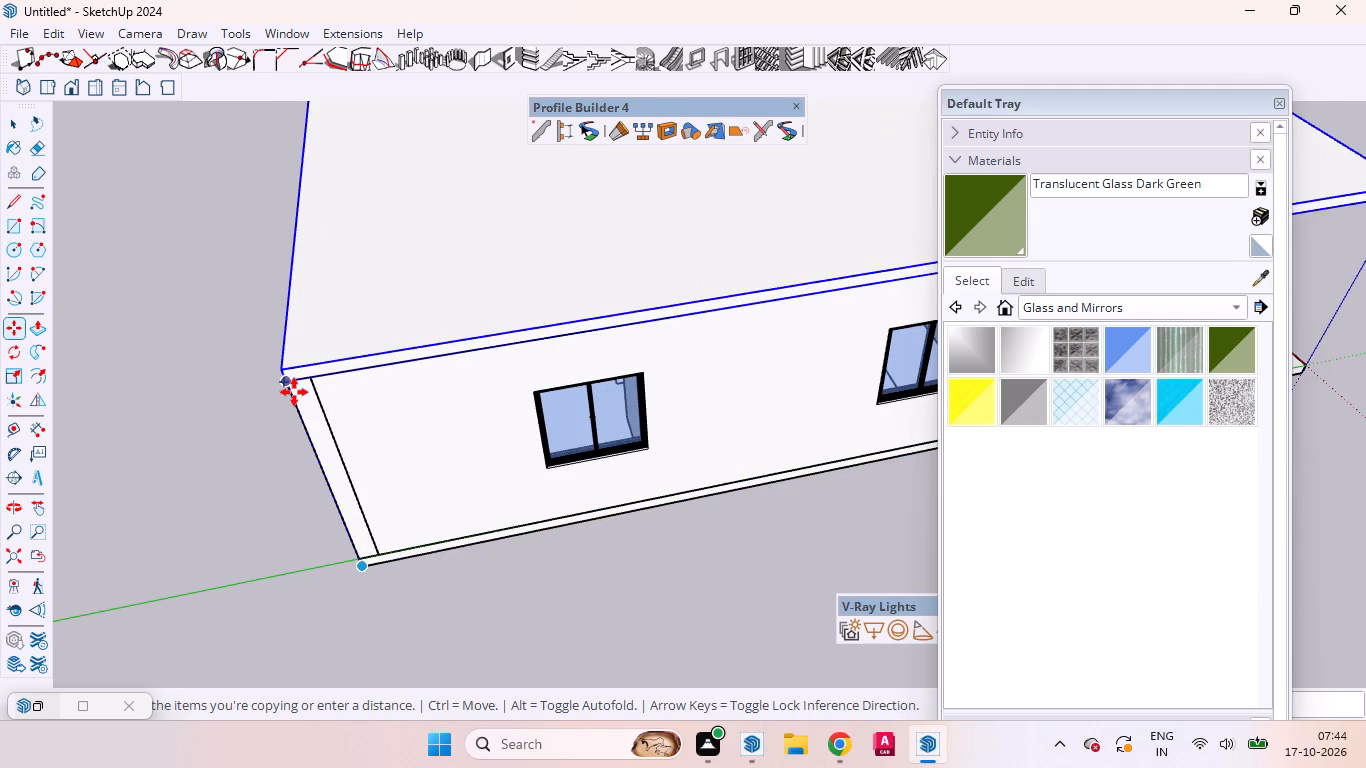
click(292, 387)
Examine the copied roof slab from outside, below and above, especially its overhang over the terrace and balcony.
scroll(262, 473, down, 5)
scroll(243, 482, up, 1)
scroll(238, 485, down, 13)
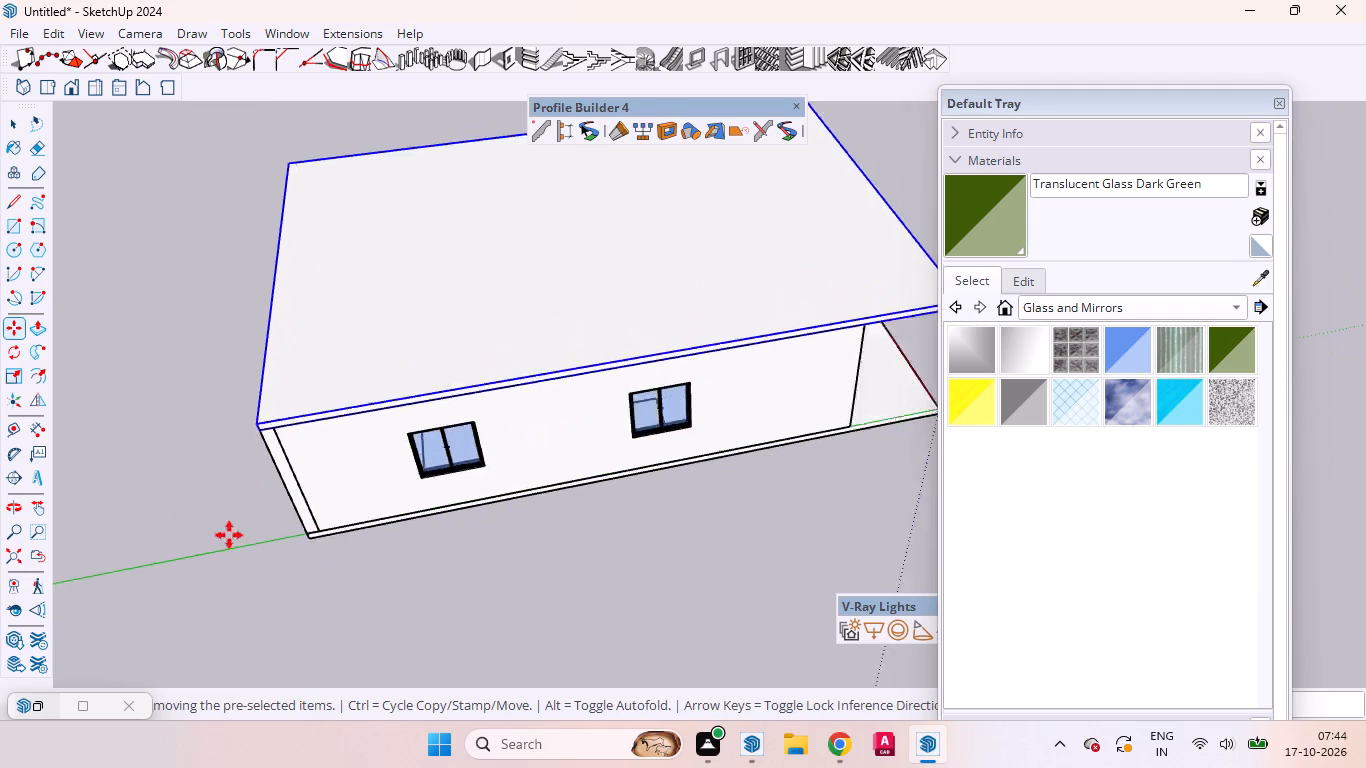
middle_drag(450, 539, 138, 392)
scroll(796, 375, up, 1)
scroll(796, 375, down, 2)
scroll(796, 375, up, 1)
scroll(796, 375, down, 2)
scroll(796, 375, up, 3)
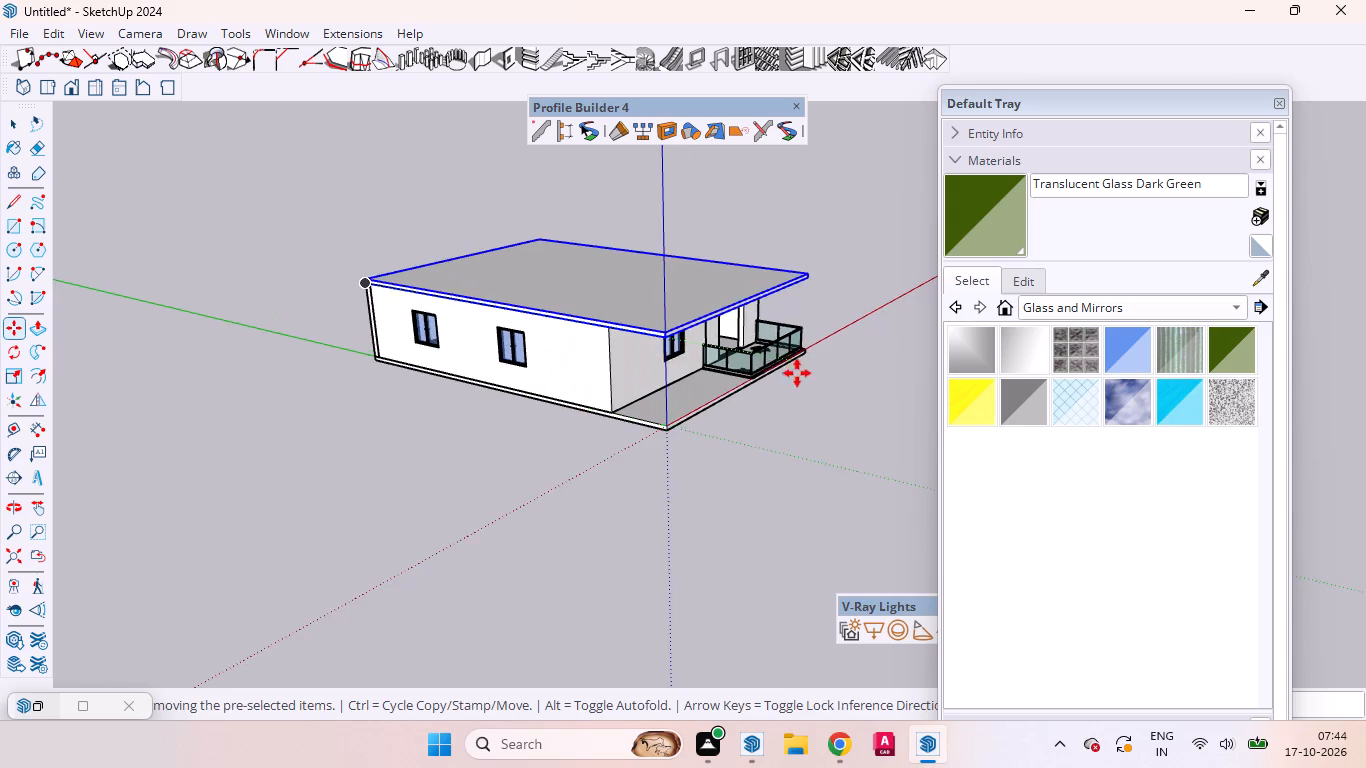
middle_drag(793, 384, 663, 256)
scroll(776, 290, up, 5)
scroll(797, 315, down, 3)
scroll(797, 315, up, 1)
scroll(797, 316, down, 1)
scroll(797, 316, up, 9)
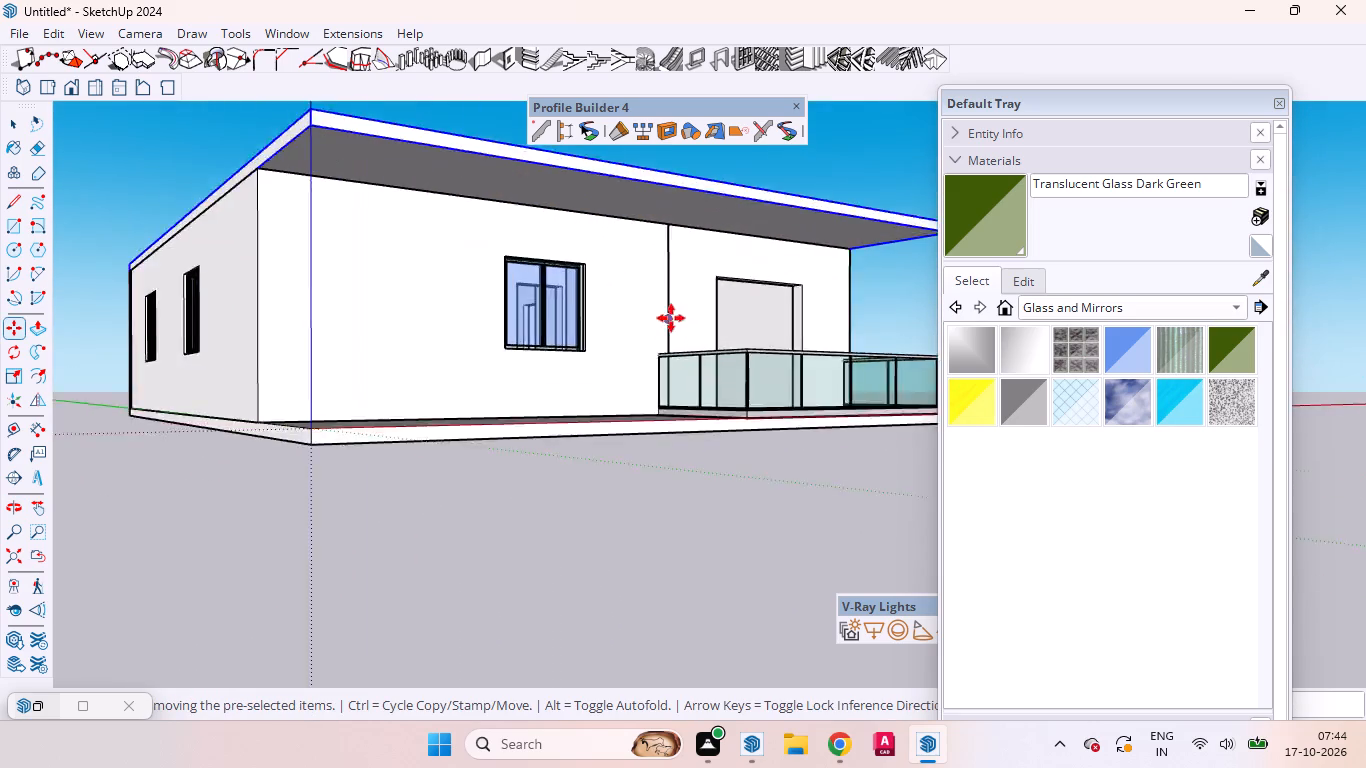
scroll(671, 318, up, 3)
middle_drag(703, 332, 659, 489)
scroll(663, 460, down, 6)
scroll(664, 468, up, 1)
scroll(667, 464, down, 4)
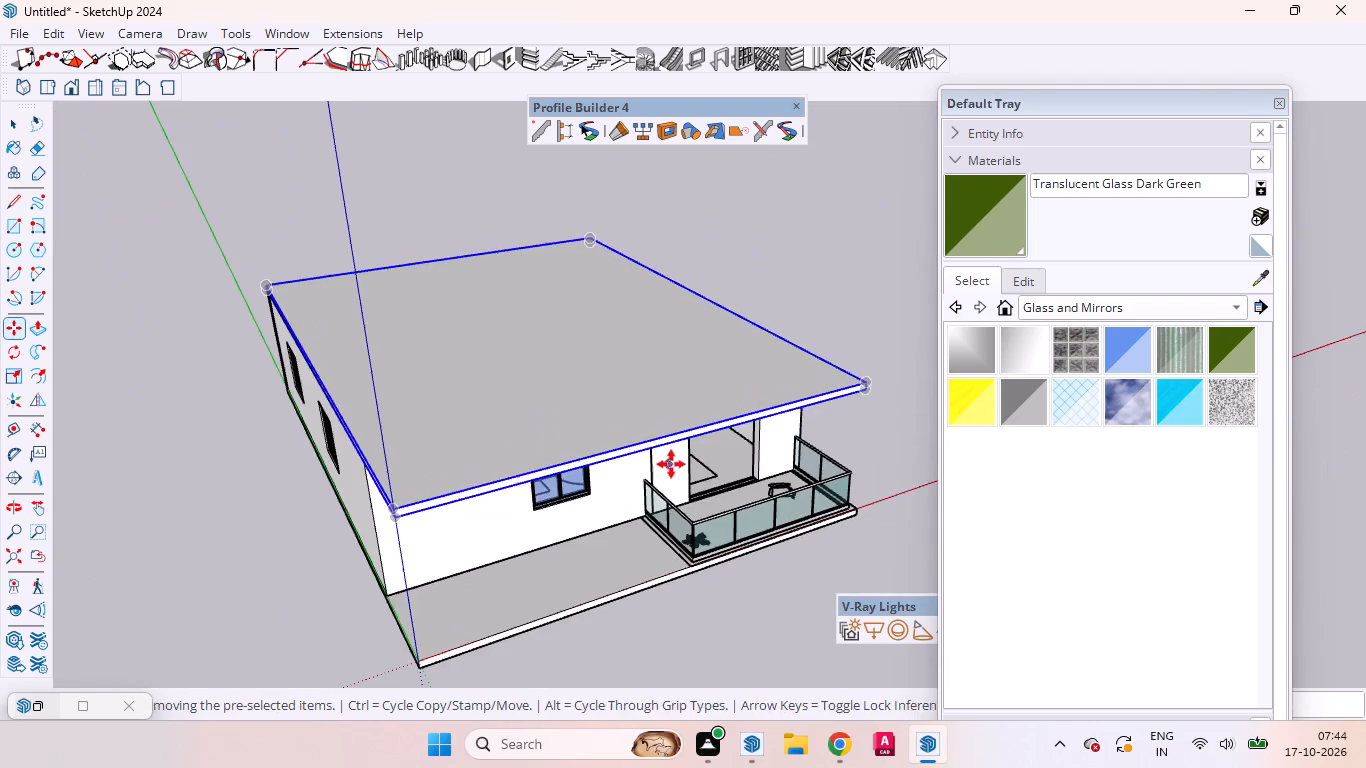
middle_drag(699, 477, 654, 501)
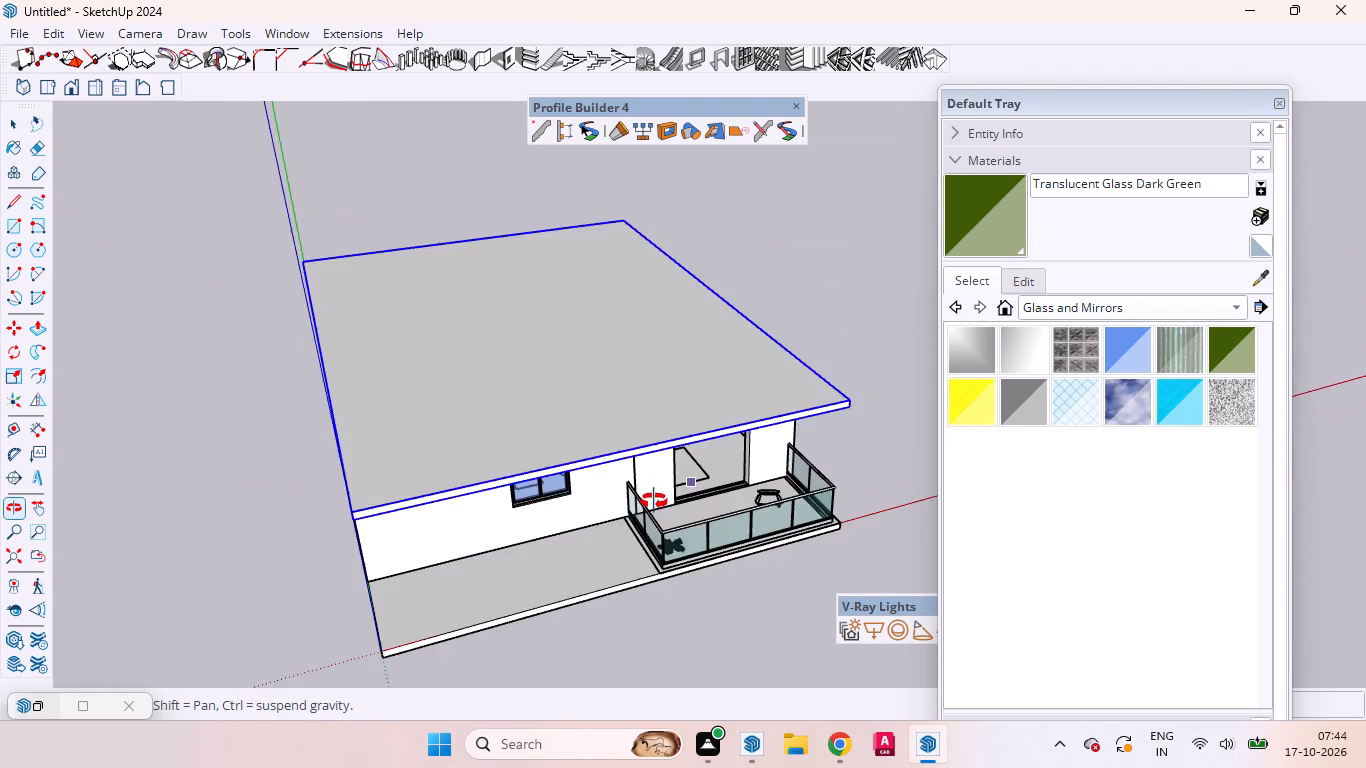
middle_drag(654, 501, 654, 503)
scroll(670, 598, up, 5)
key(space)
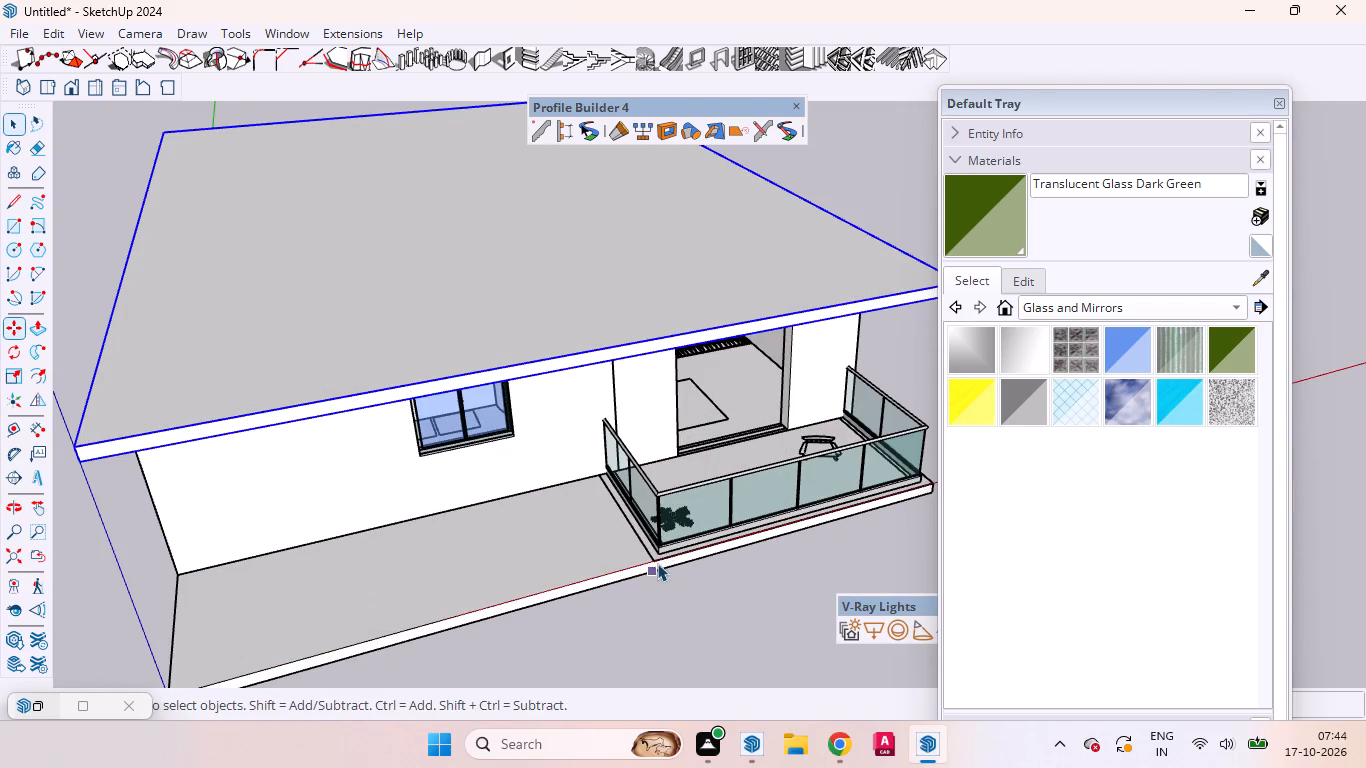
Examine the corner of the balcony railing, the floor outline beside it and the roof overhang along the windowed wall.
scroll(550, 493, up, 7)
scroll(601, 472, down, 1)
scroll(603, 472, up, 4)
scroll(666, 469, down, 3)
scroll(667, 469, up, 4)
middle_drag(640, 479, 613, 452)
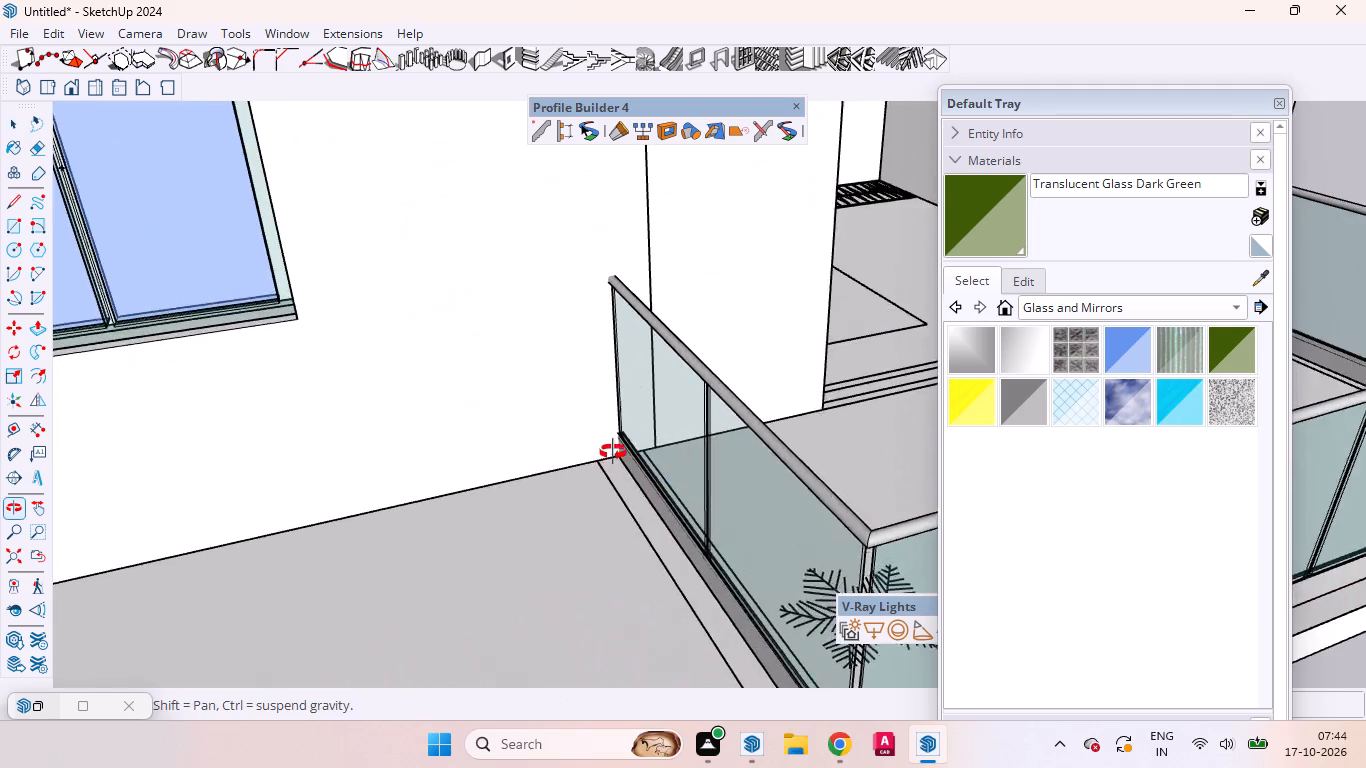
middle_drag(613, 452, 592, 440)
drag(583, 452, 574, 453)
scroll(597, 387, down, 3)
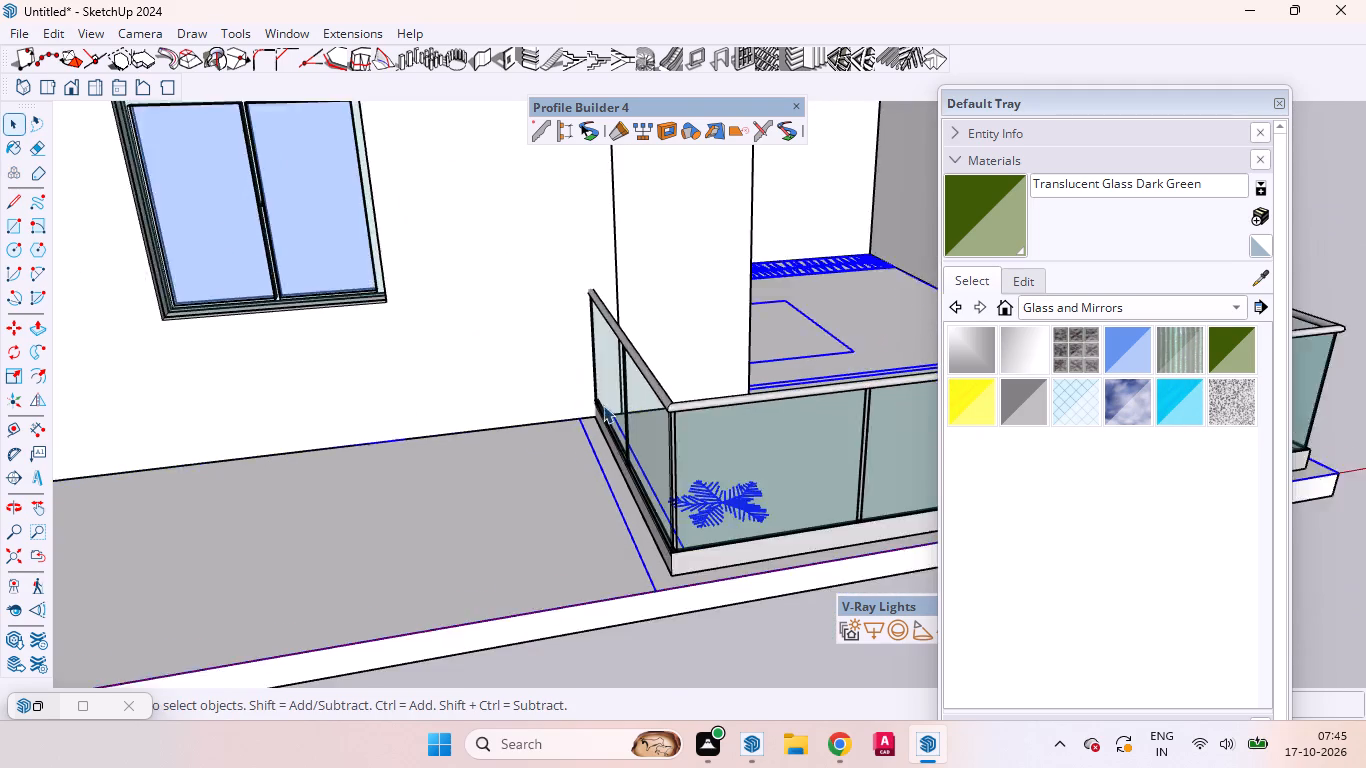
scroll(603, 405, down, 4)
scroll(591, 403, up, 1)
scroll(591, 403, down, 3)
click(743, 617)
scroll(633, 476, up, 6)
scroll(632, 466, down, 1)
scroll(632, 465, up, 1)
scroll(632, 465, down, 1)
scroll(632, 465, up, 1)
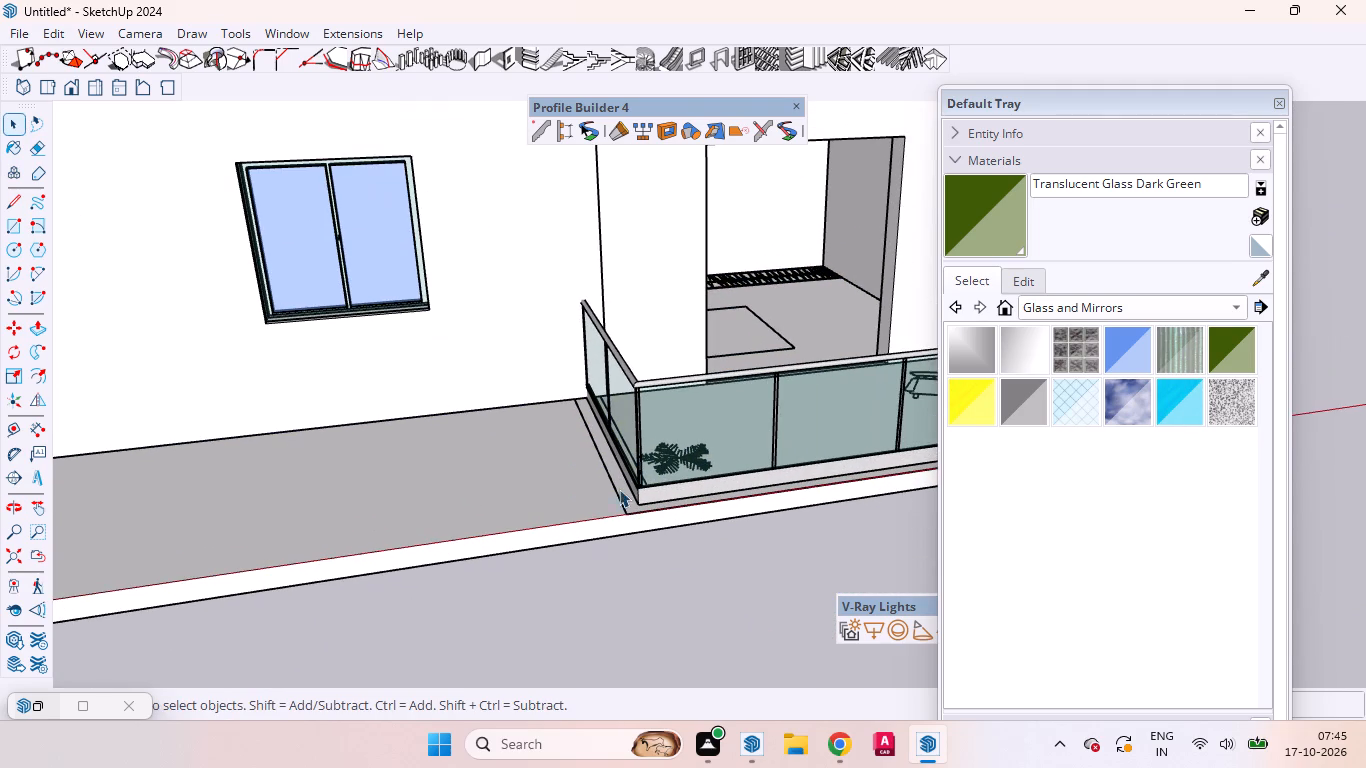
click(615, 491)
click(761, 662)
scroll(763, 564, down, 6)
scroll(763, 564, up, 1)
scroll(763, 563, down, 8)
middle_drag(798, 644, 764, 501)
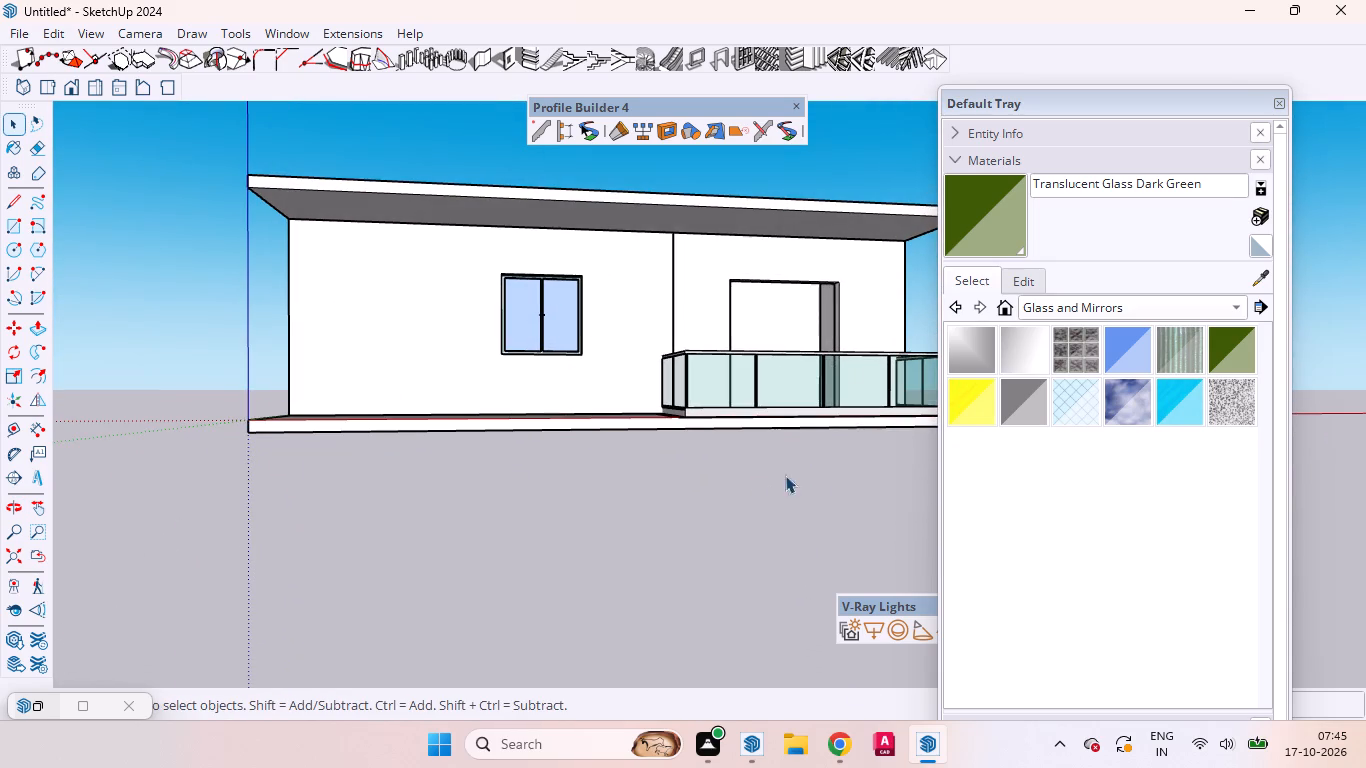
scroll(572, 363, up, 9)
scroll(645, 423, down, 1)
scroll(711, 437, up, 1)
scroll(712, 438, down, 2)
middle_drag(713, 442, 710, 539)
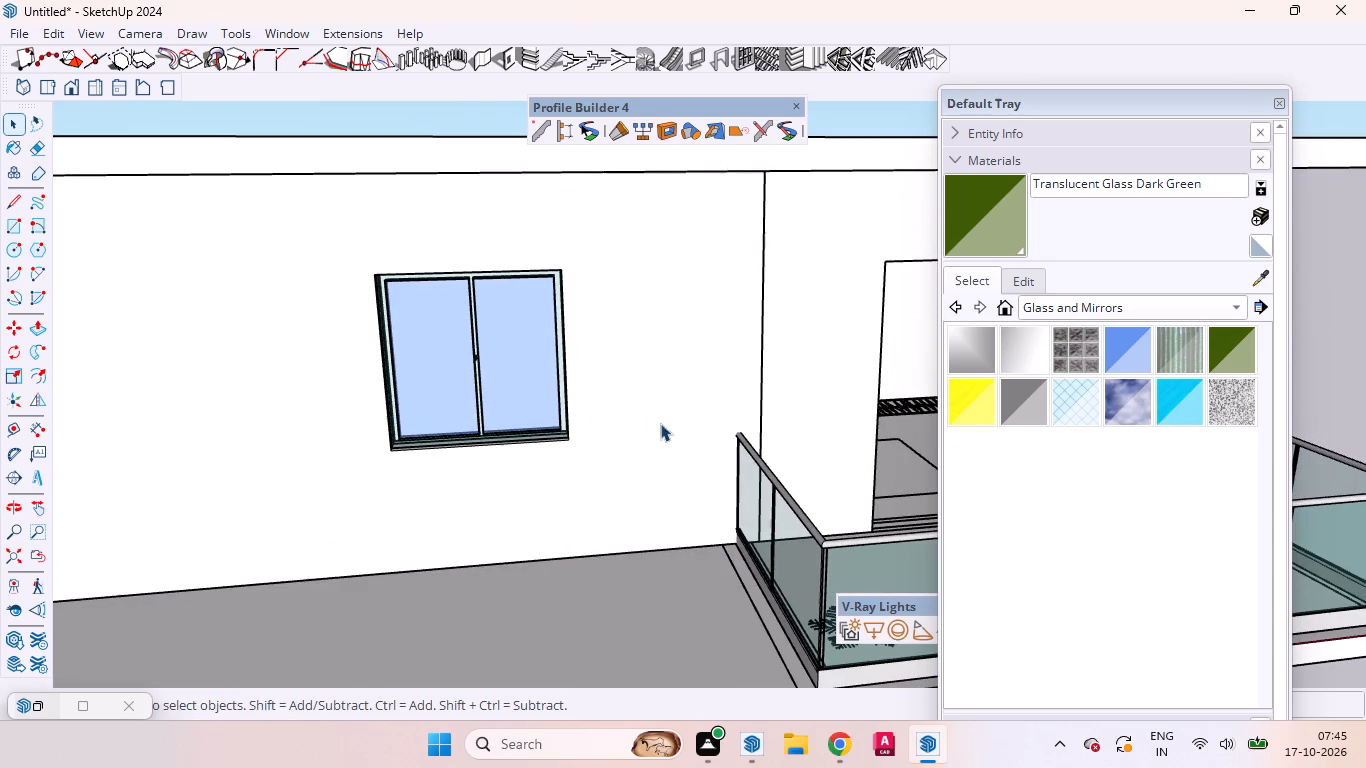
scroll(711, 334, down, 3)
scroll(711, 352, up, 10)
scroll(711, 359, down, 3)
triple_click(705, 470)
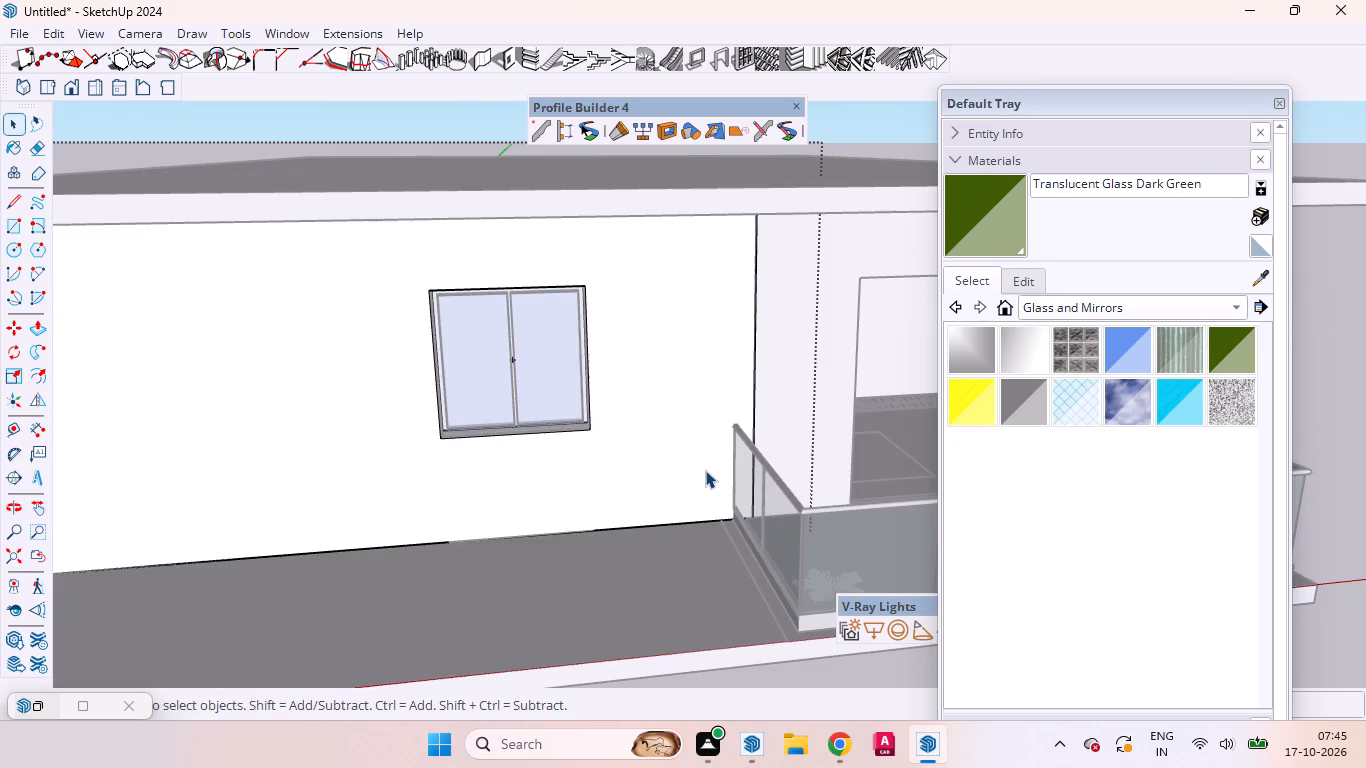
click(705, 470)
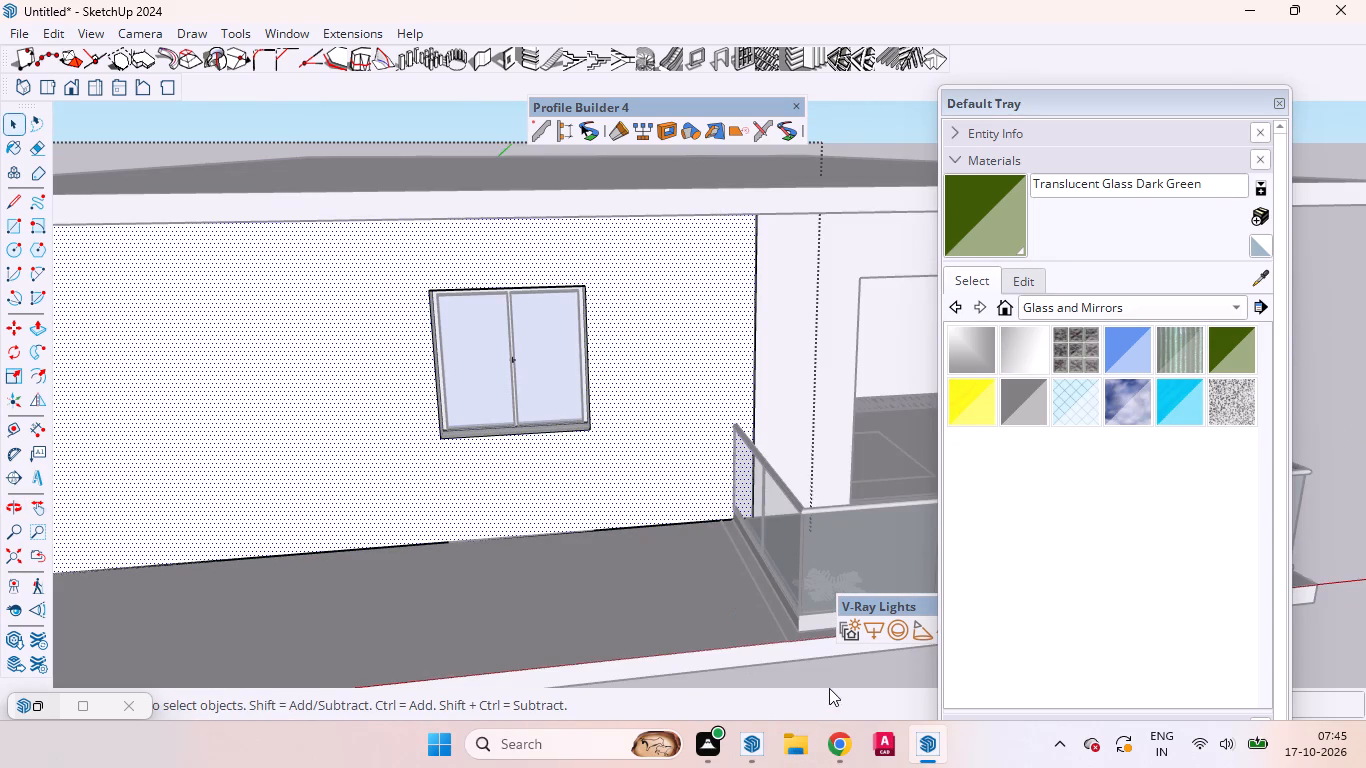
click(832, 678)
Draw a vertical line up the windowed wall from the balcony outline's inner corner to the underside of the roof slab.
key(l)
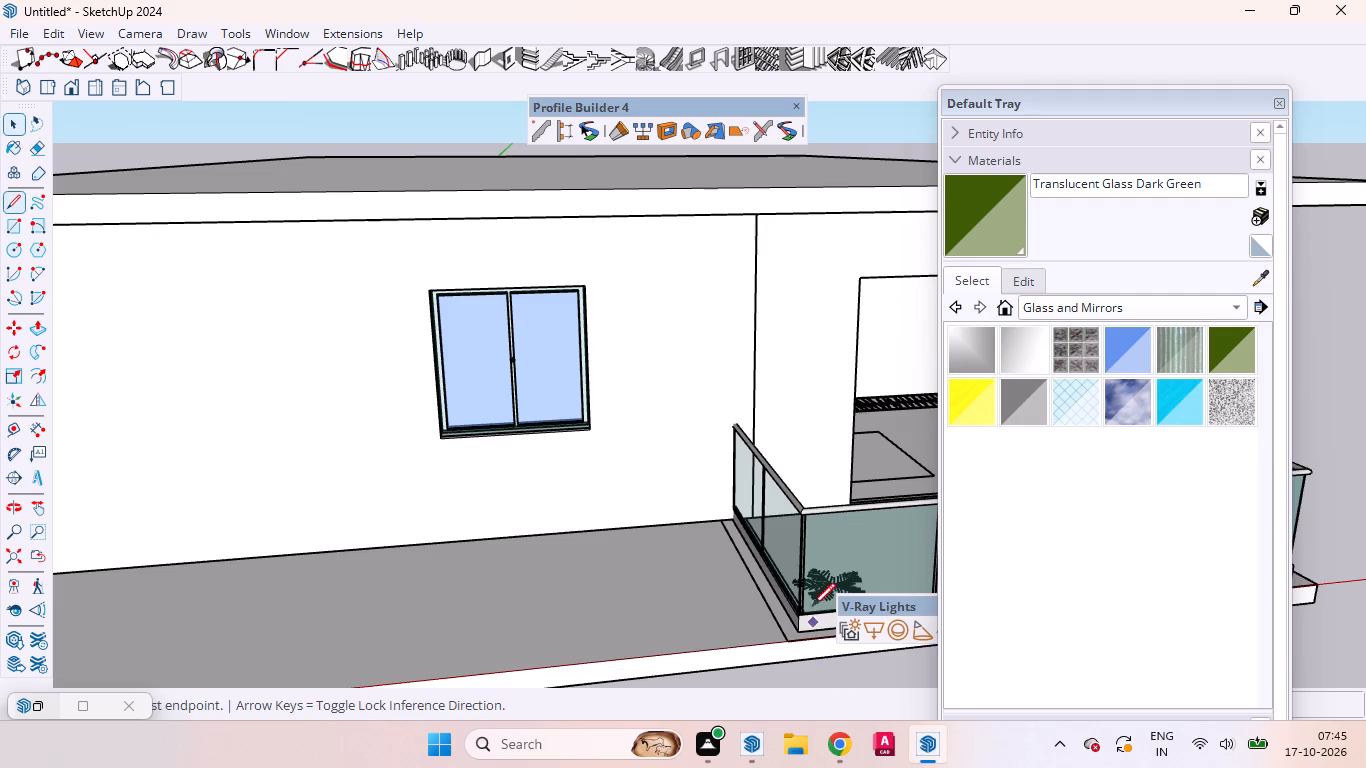
click(725, 519)
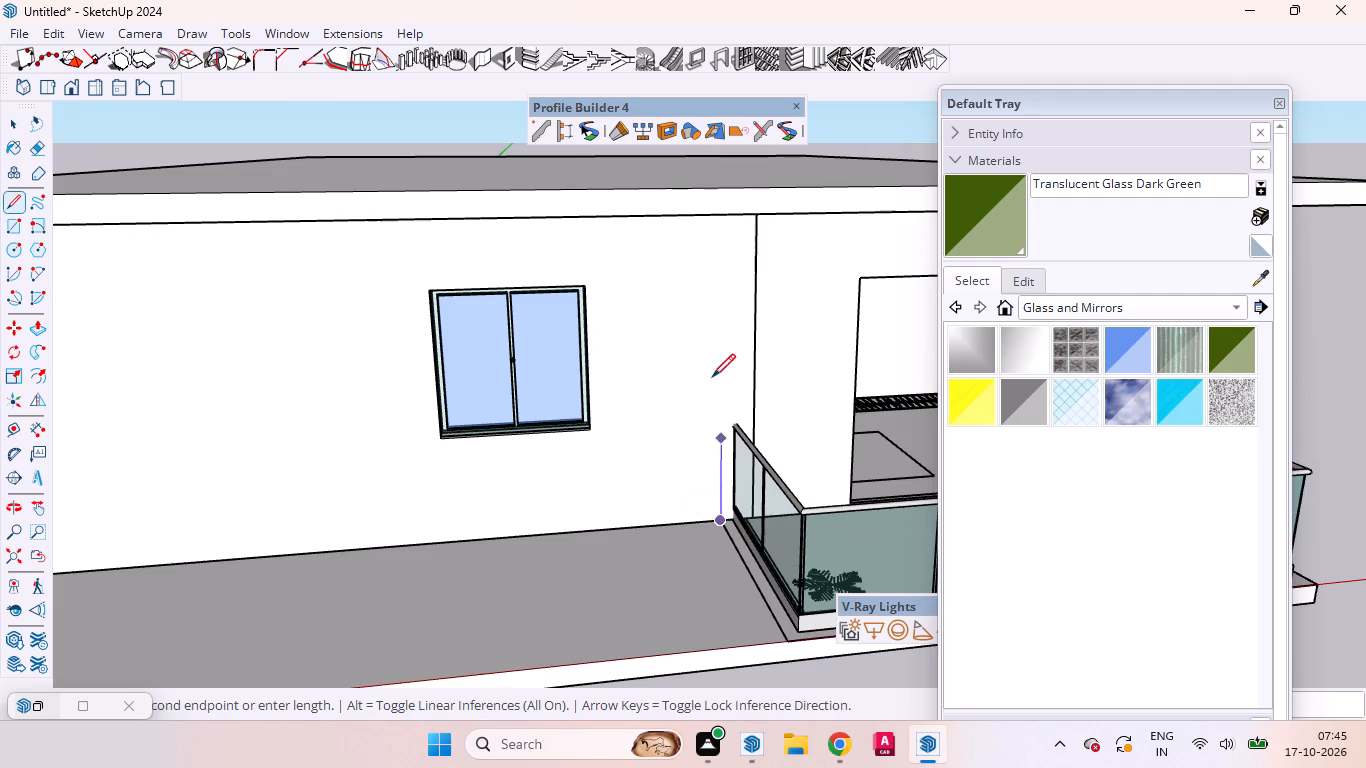
scroll(726, 371, down, 8)
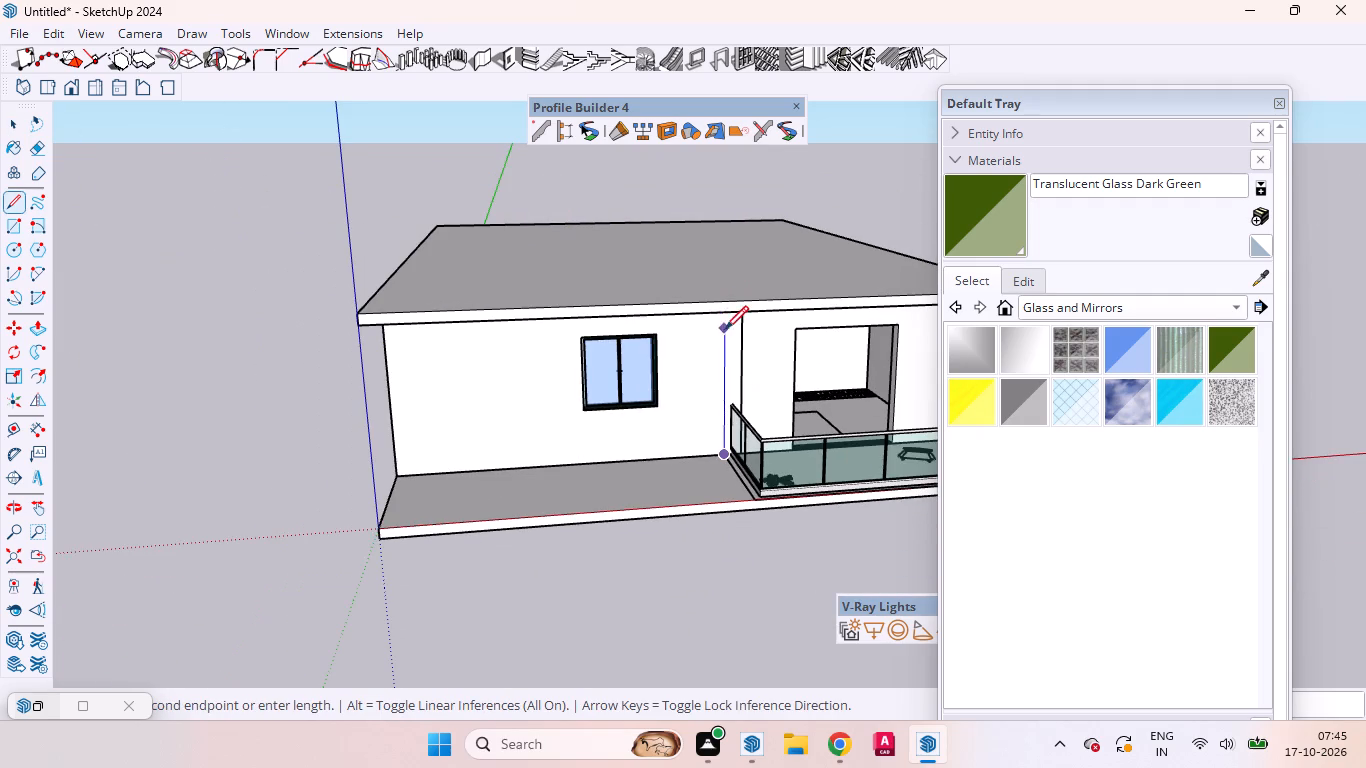
middle_drag(725, 329, 753, 194)
scroll(744, 200, up, 12)
scroll(738, 219, down, 3)
scroll(738, 219, up, 1)
scroll(738, 219, down, 4)
scroll(739, 219, up, 3)
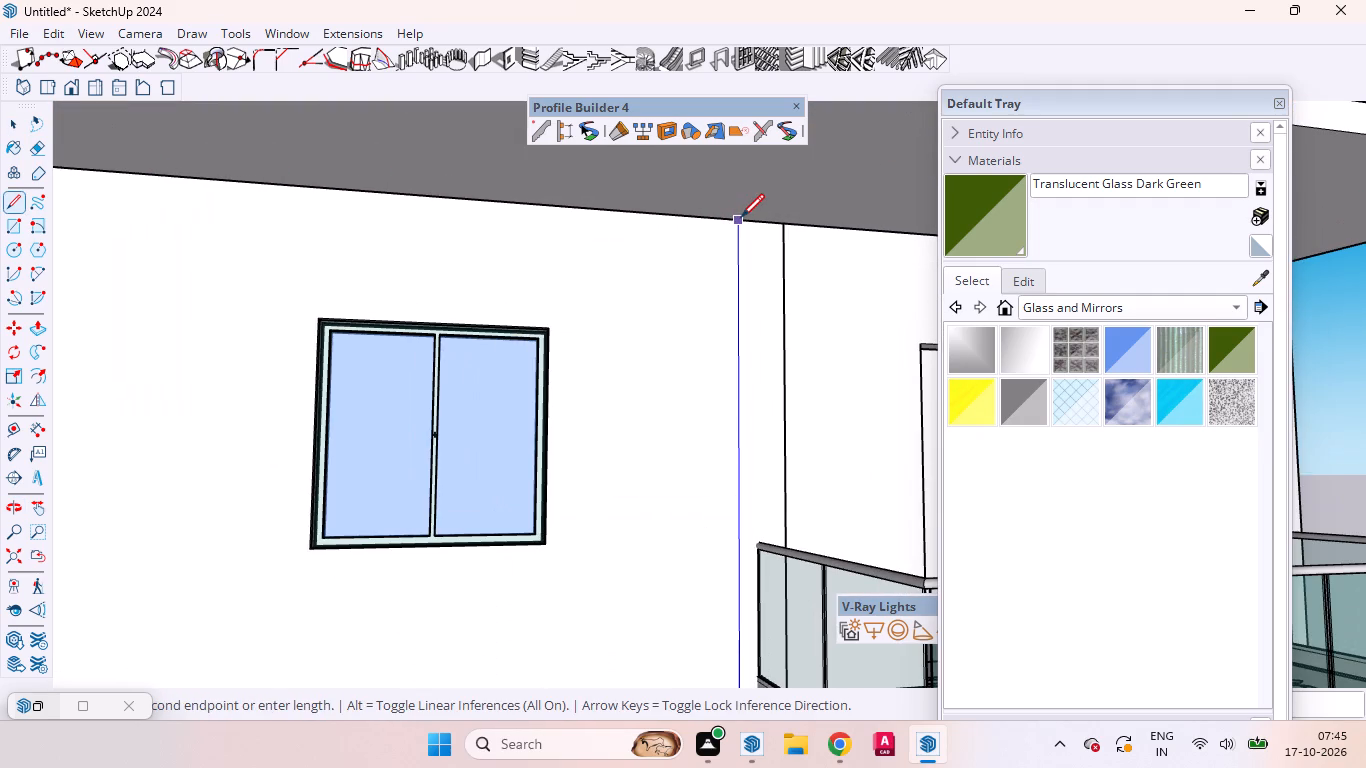
click(744, 218)
Continue the line across the roof's underside to its outer edge and up the full thickness of the slab's front face.
scroll(739, 223, down, 1)
scroll(739, 224, up, 5)
scroll(739, 224, down, 7)
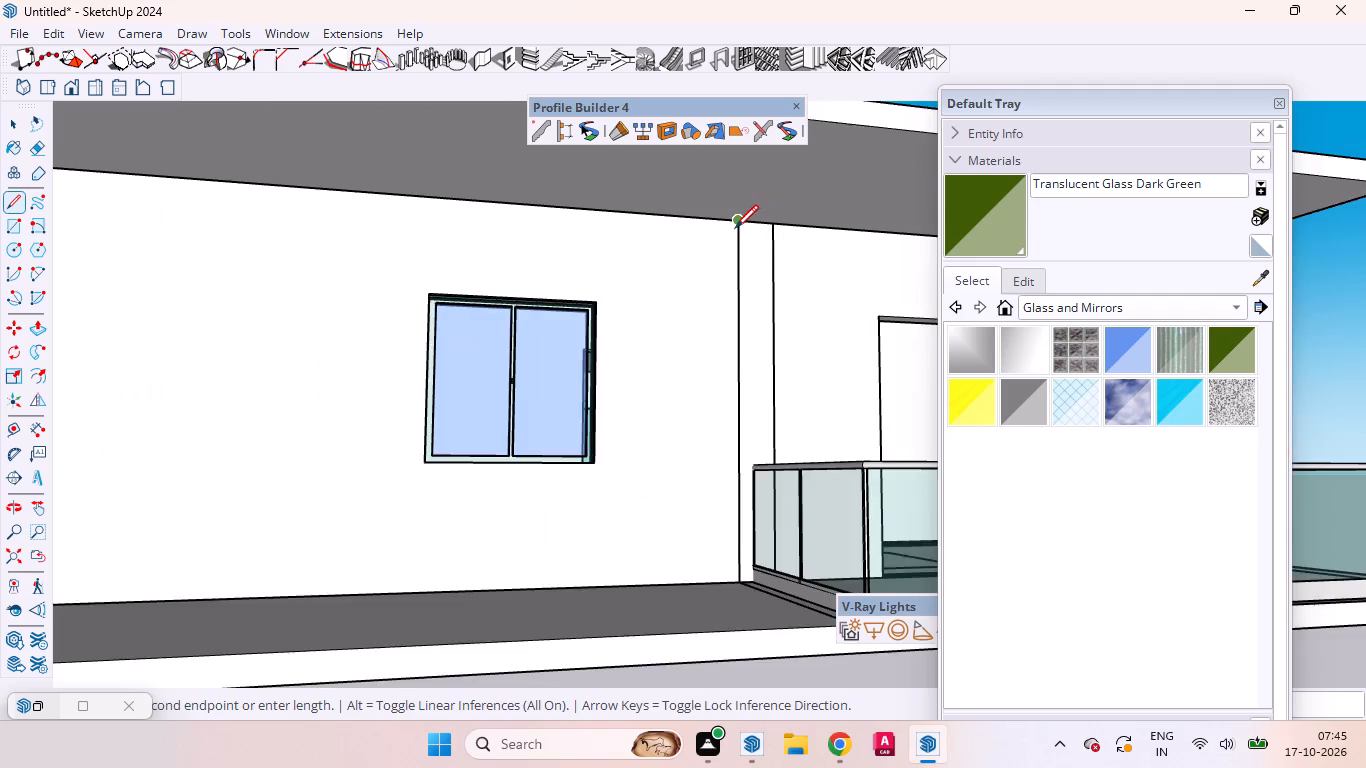
scroll(735, 228, down, 4)
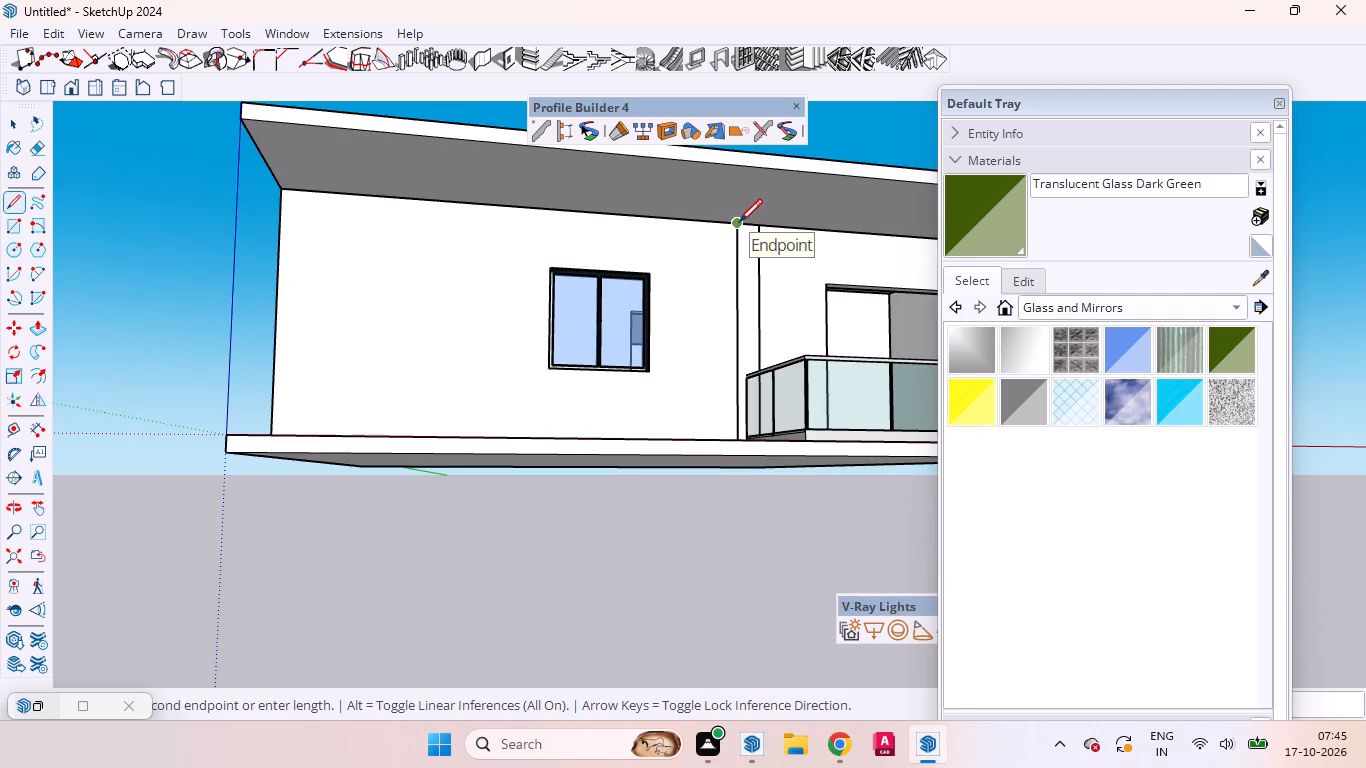
click(792, 173)
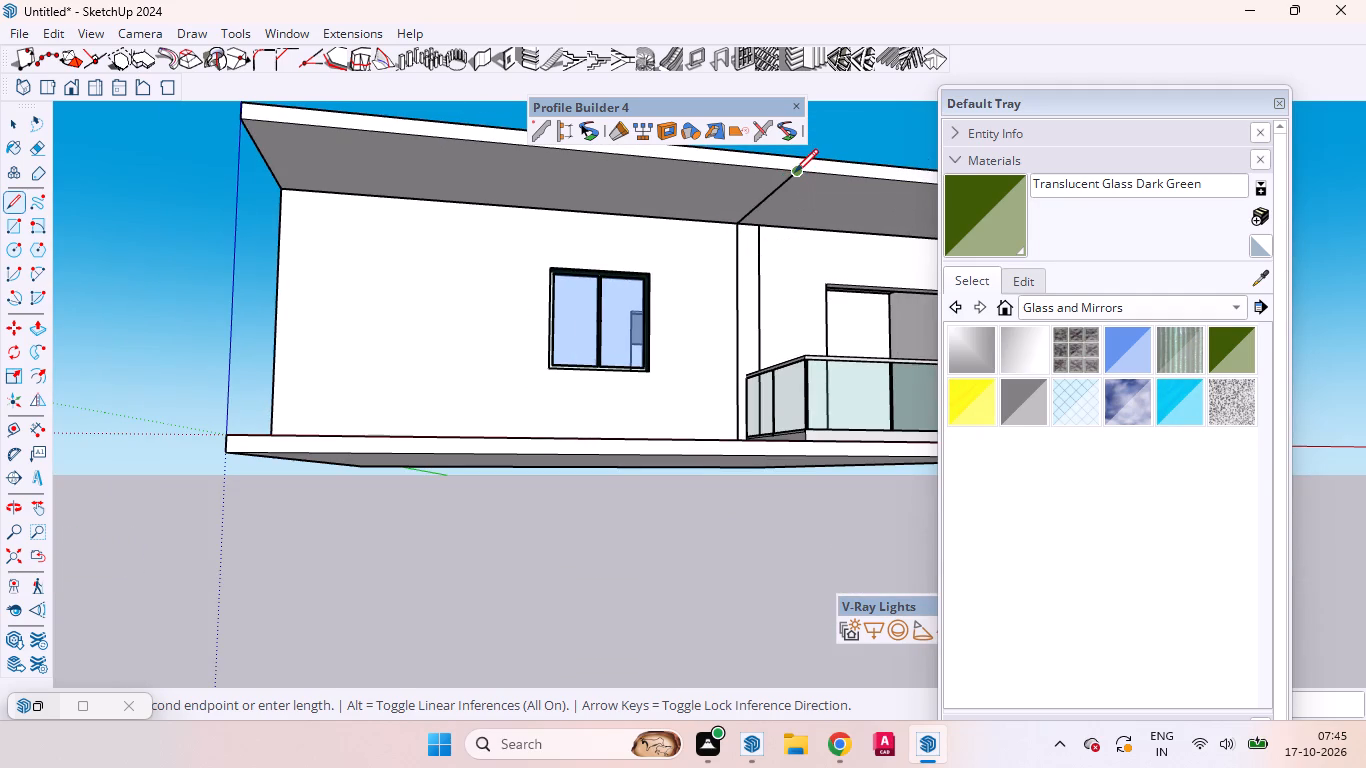
click(802, 153)
key(space)
Open the roof slab group and split its front edge face with a vertical line traced over the guide line at the balcony.
triple_click(751, 169)
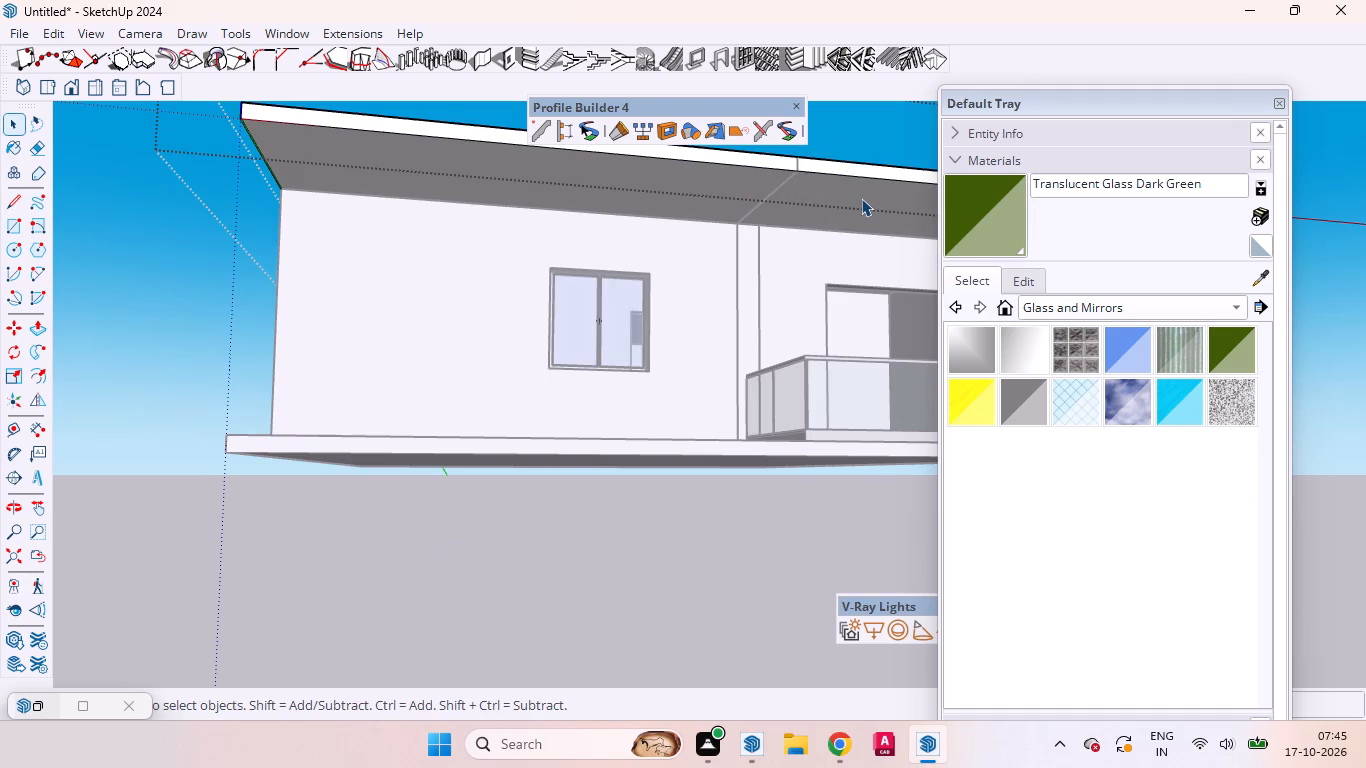
key(l)
scroll(820, 168, up, 9)
scroll(806, 156, down, 1)
scroll(806, 156, up, 10)
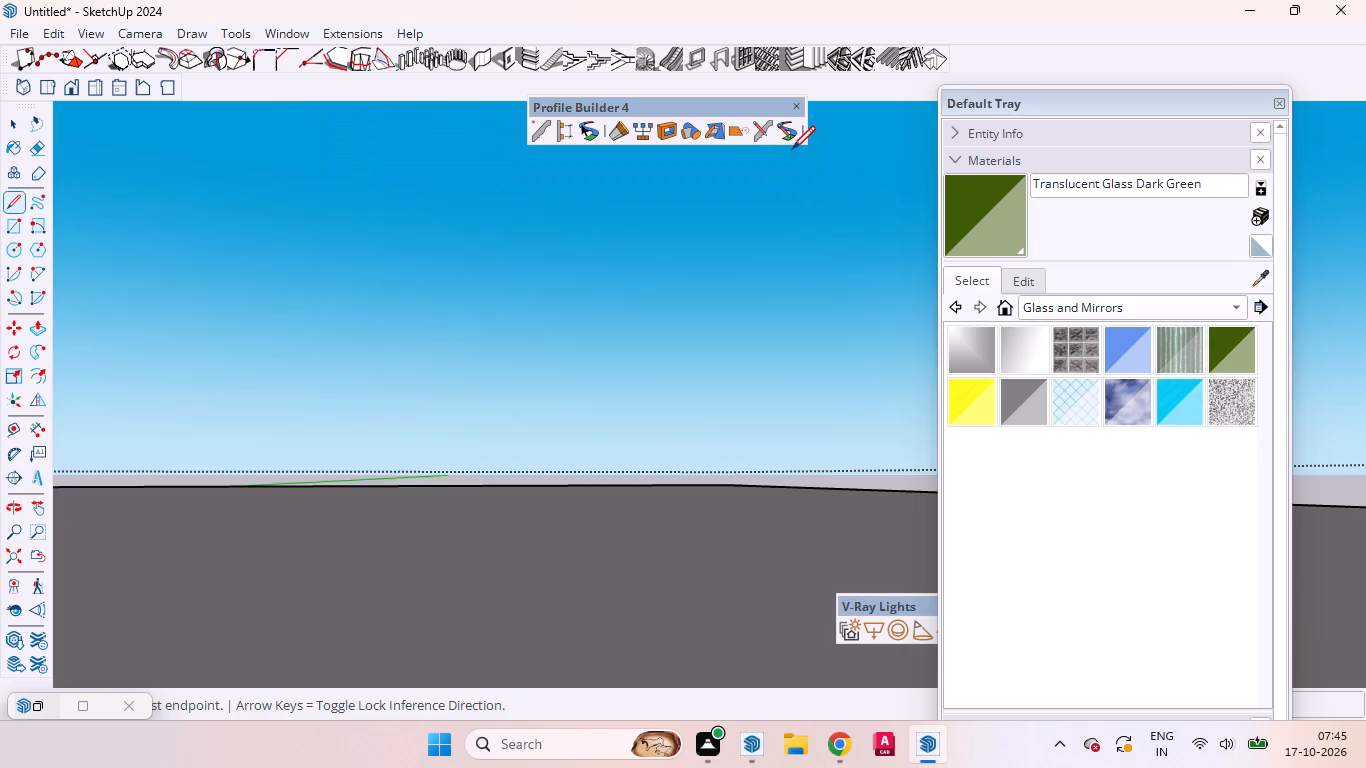
scroll(764, 153, down, 2)
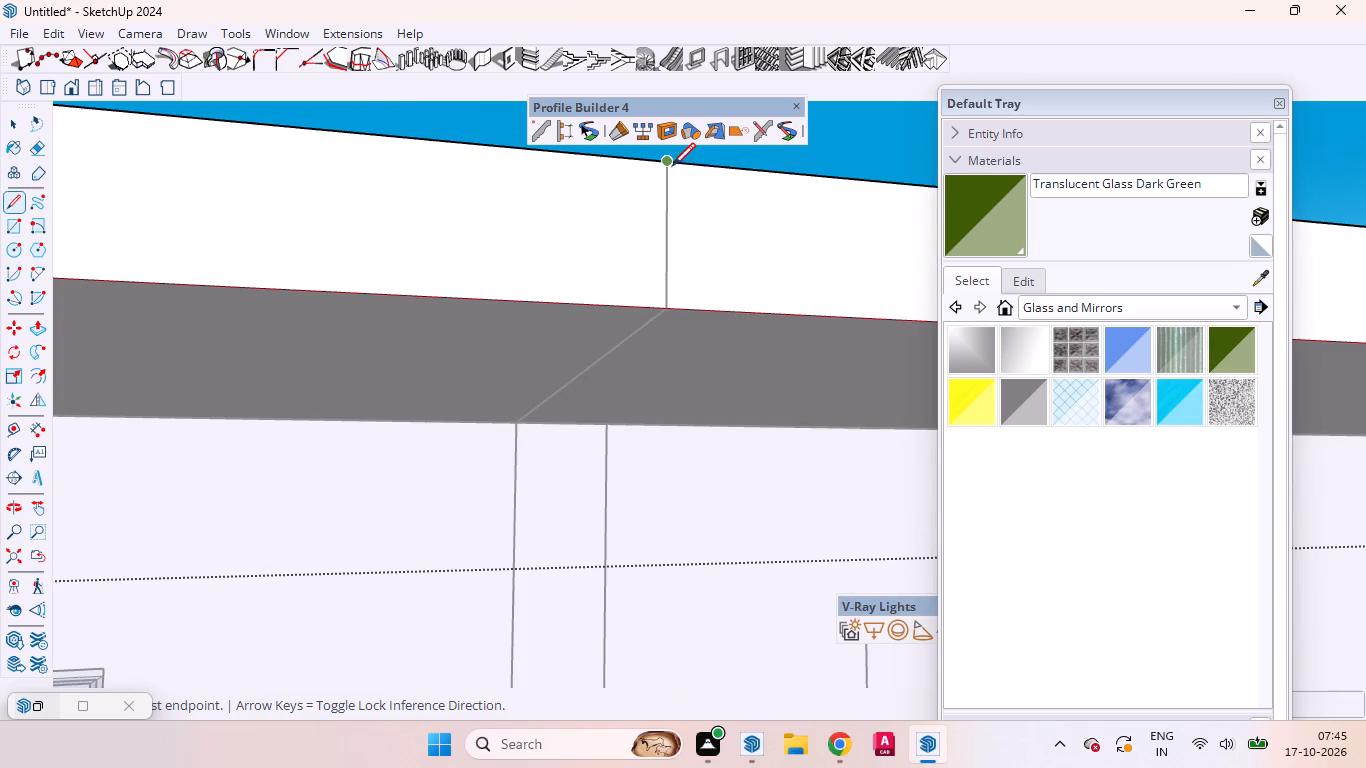
click(666, 164)
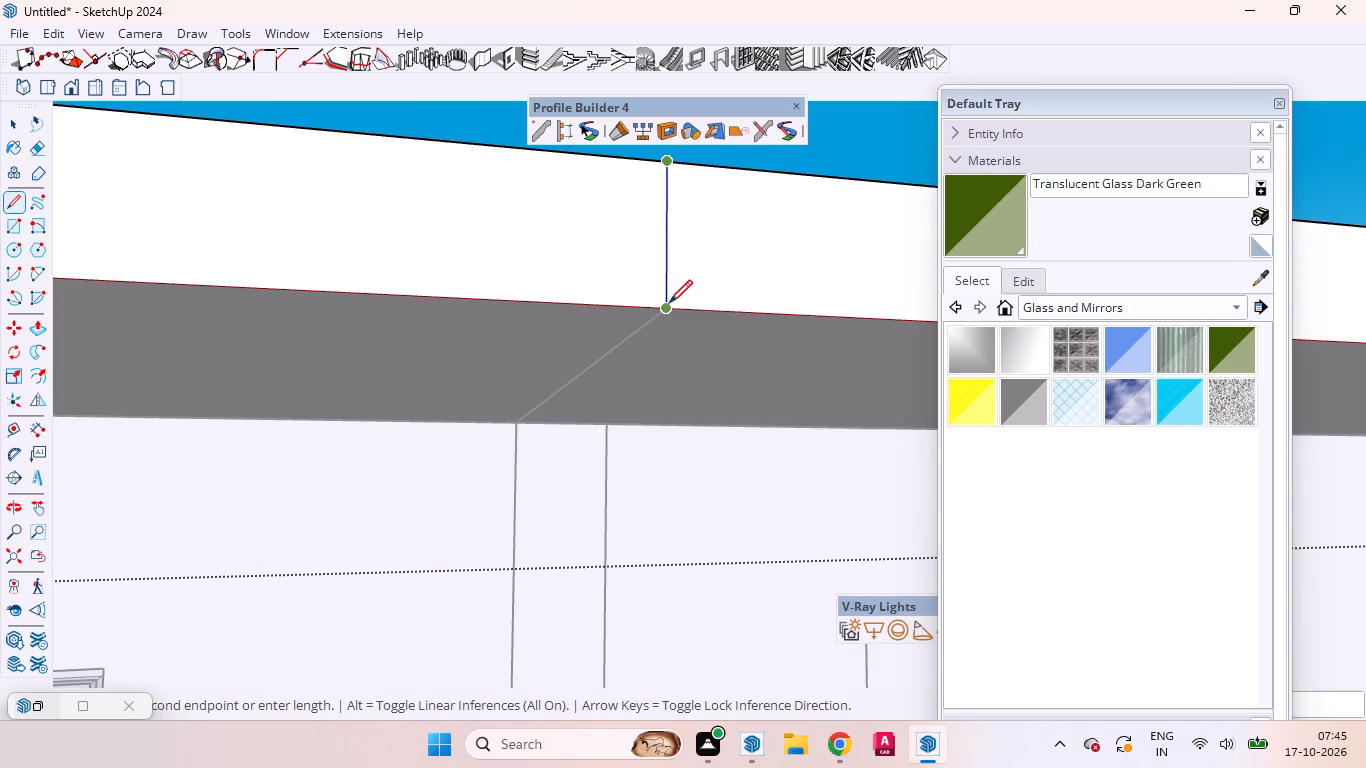
click(669, 303)
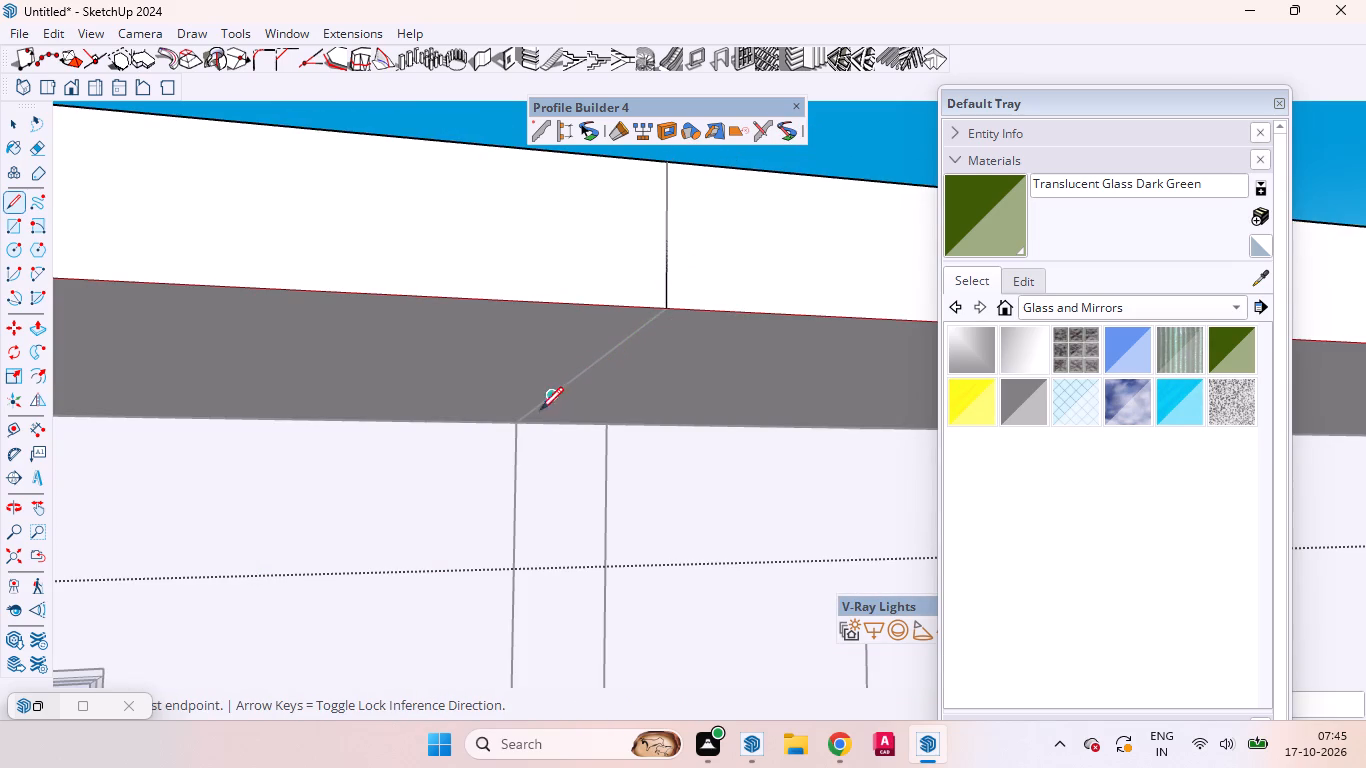
click(518, 421)
key(space)
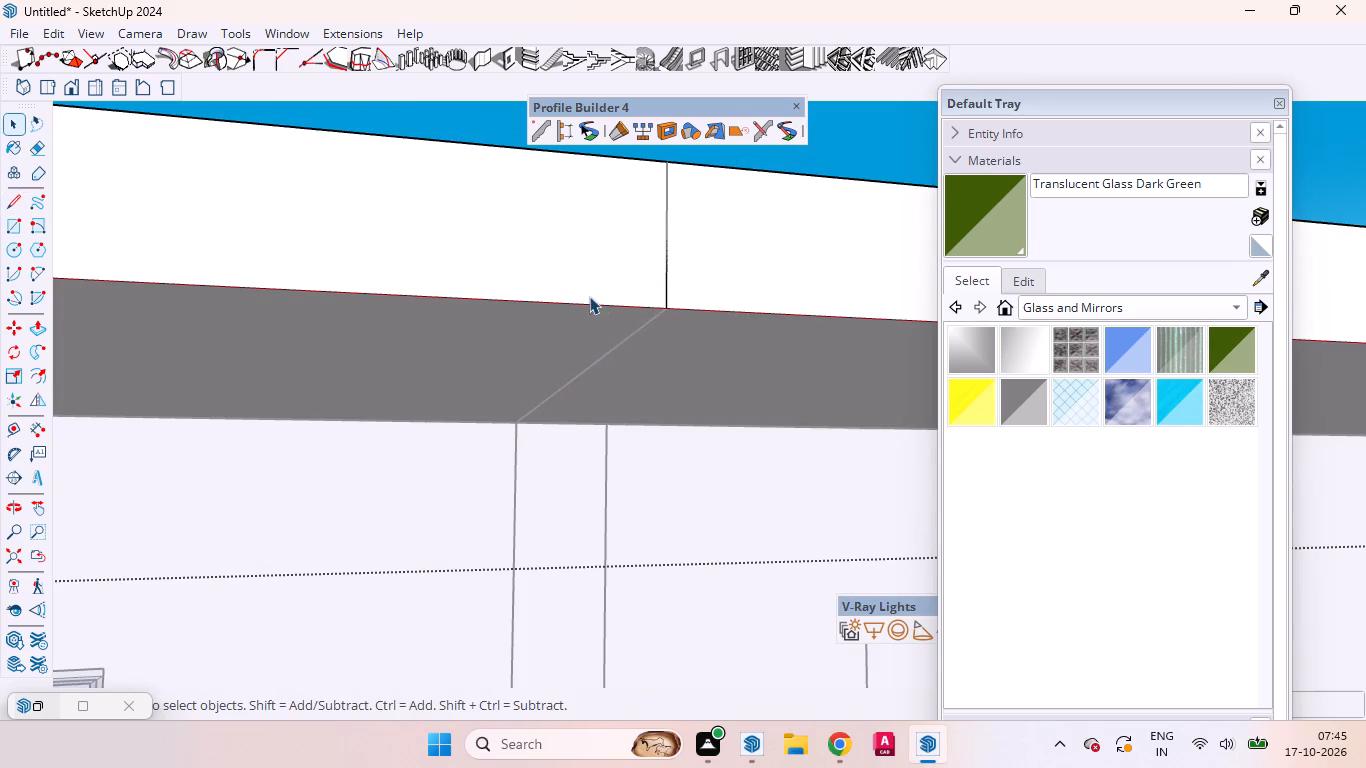
Push the roof slab's split front edge face back flush with the windowed wall, keeping the overhang over the balcony, and close the group.
click(580, 291)
scroll(627, 409, down, 3)
scroll(629, 414, up, 1)
scroll(632, 421, down, 9)
middle_drag(610, 403, 637, 545)
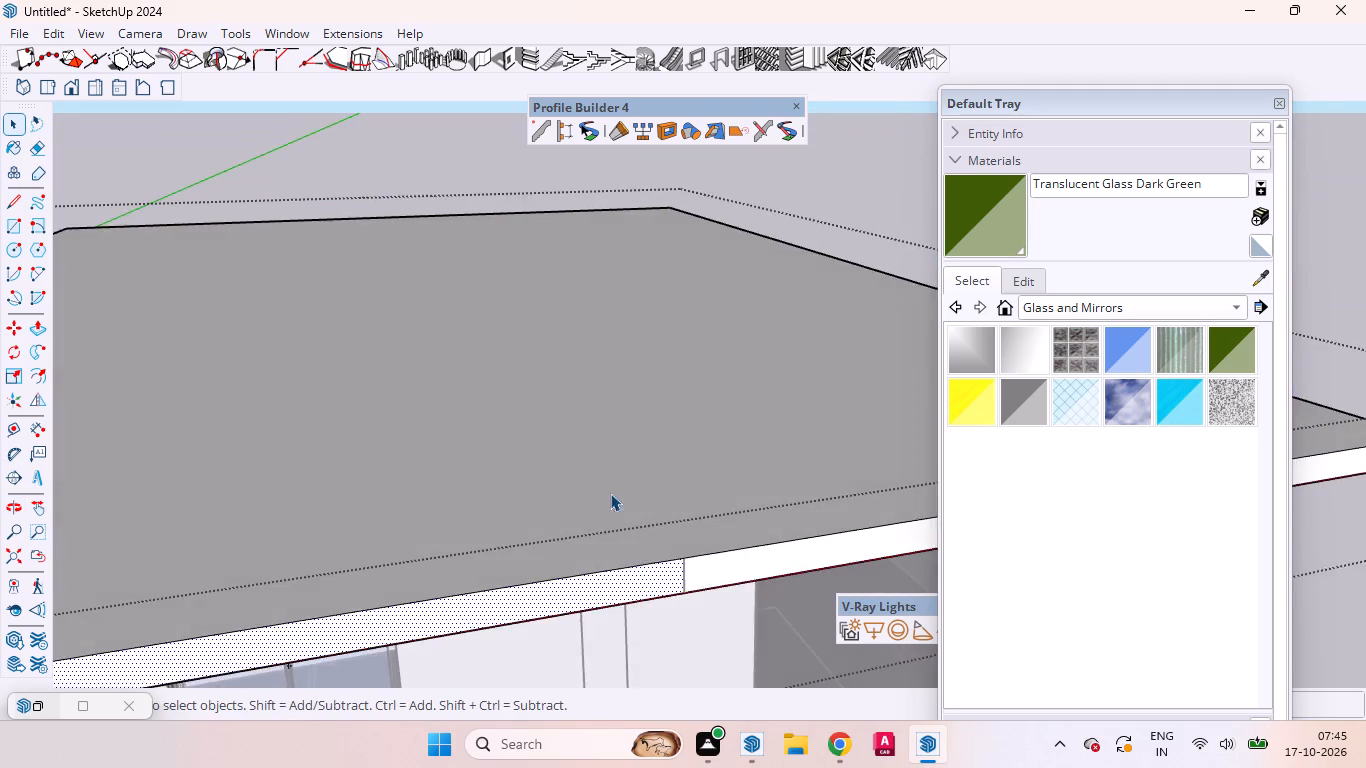
scroll(606, 418, down, 3)
scroll(612, 409, up, 3)
scroll(612, 408, down, 7)
key(p)
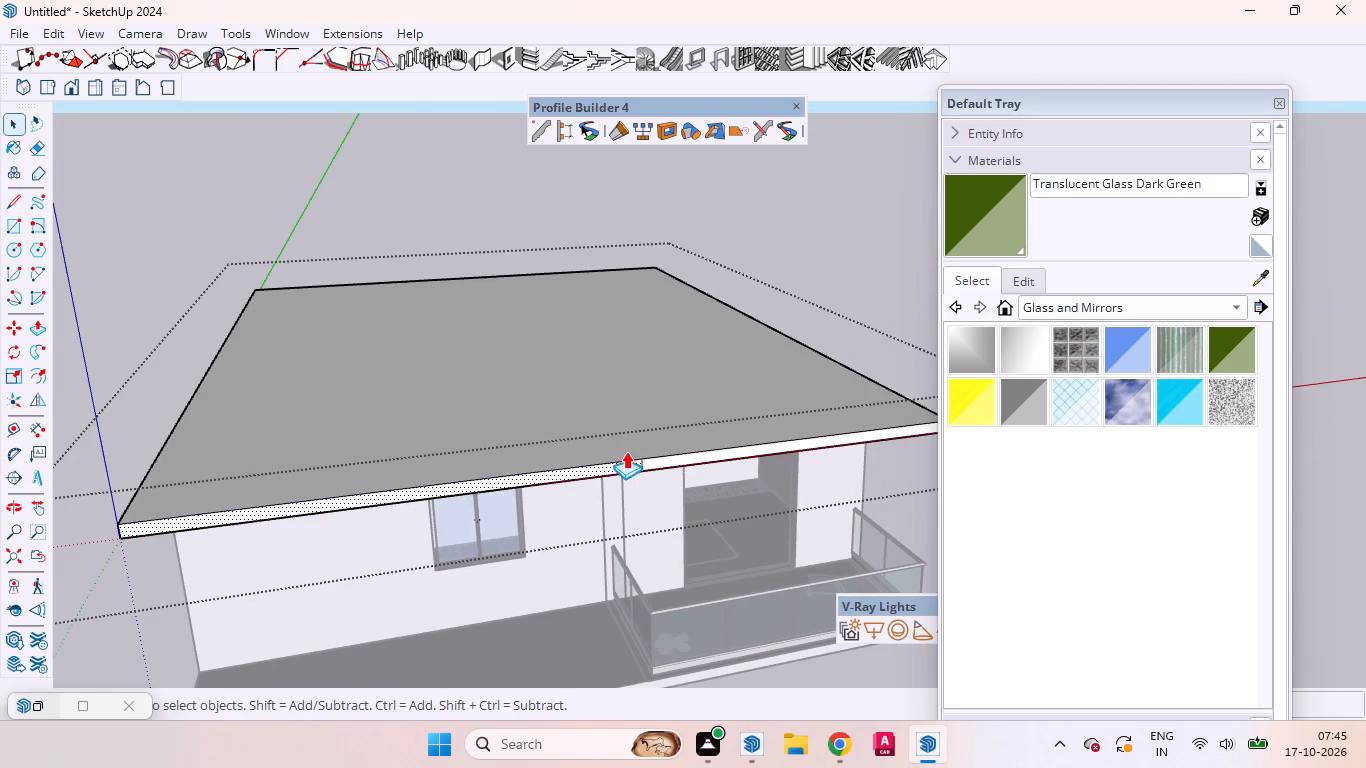
click(591, 474)
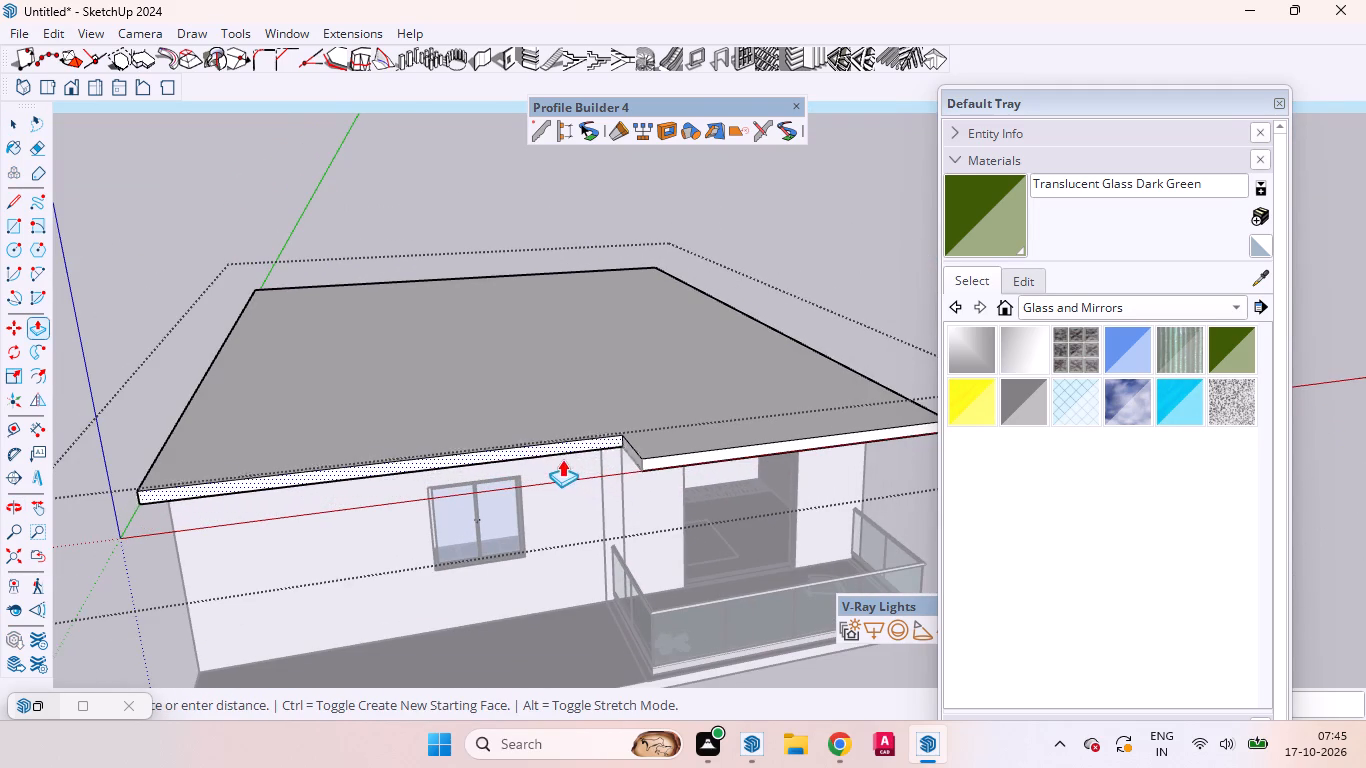
click(473, 455)
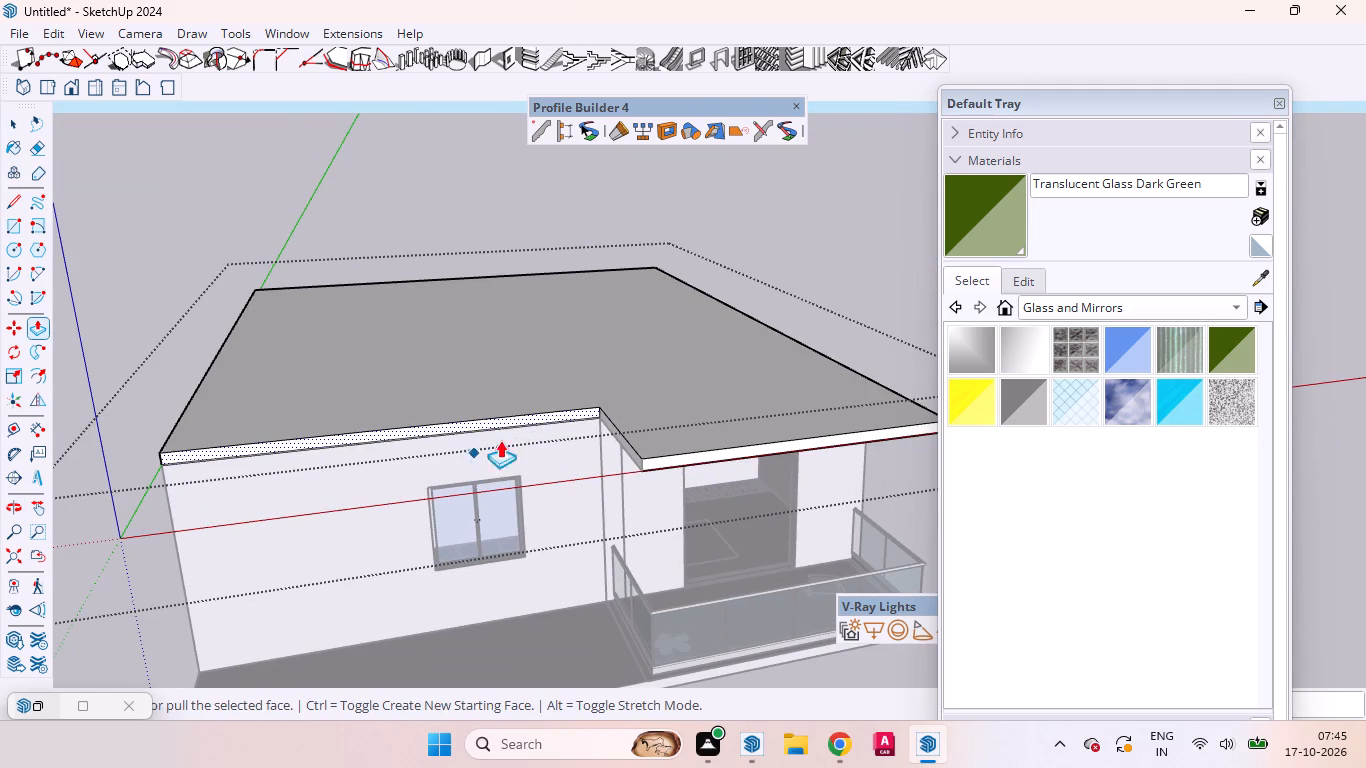
key(space)
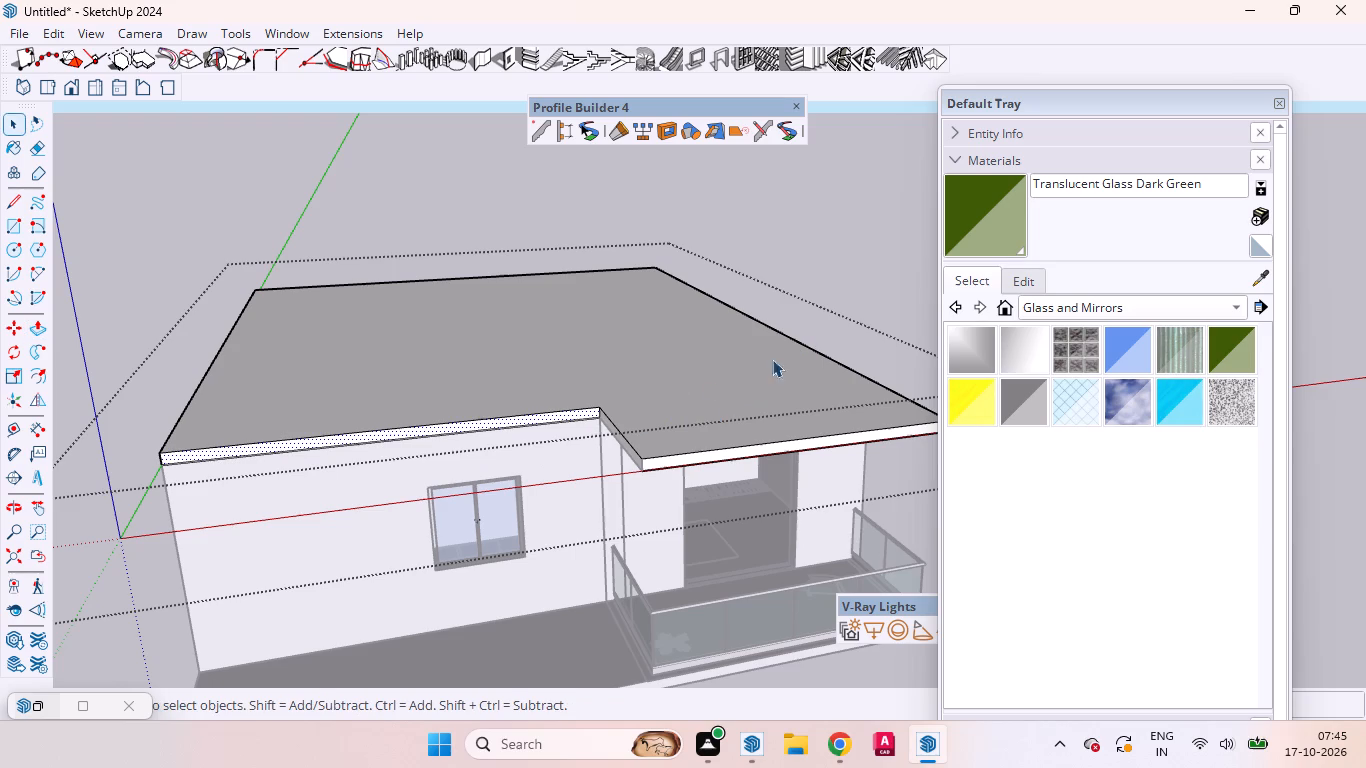
middle_drag(572, 500, 385, 353)
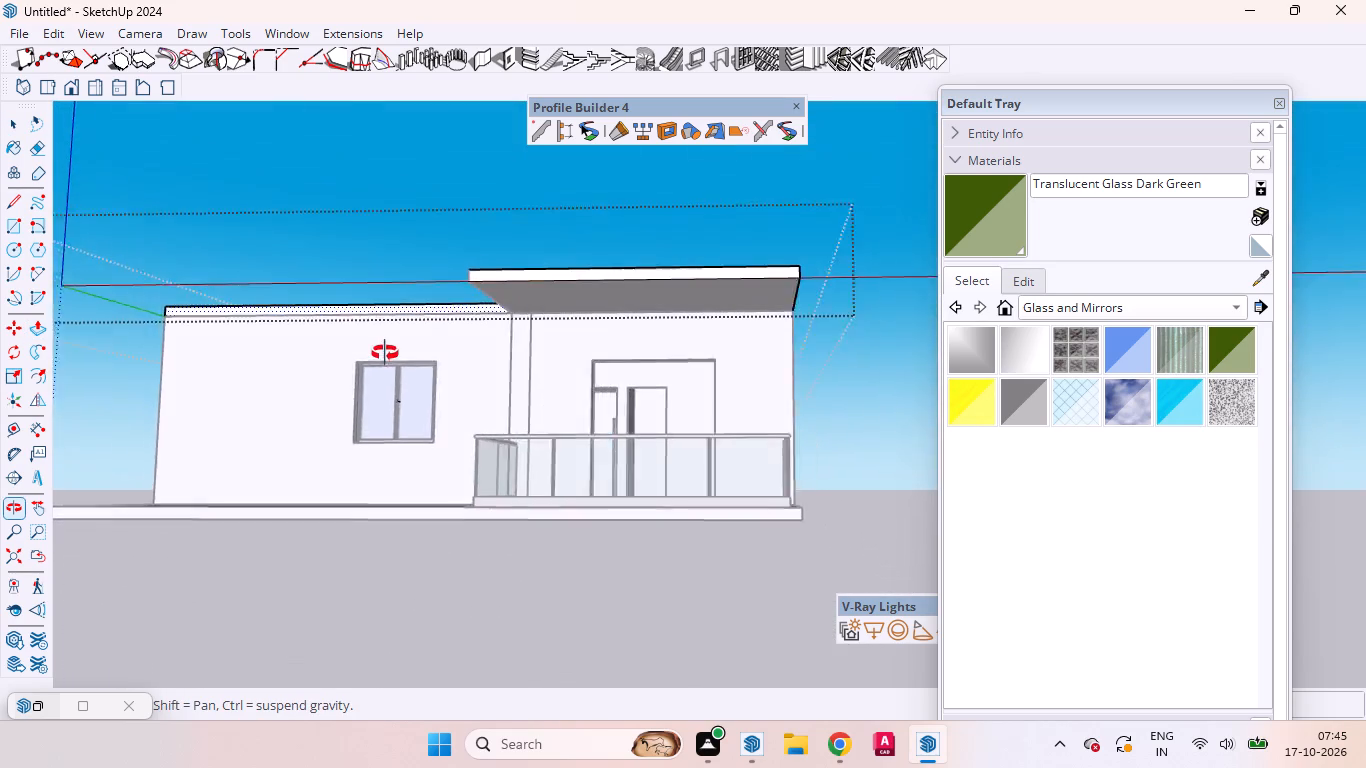
middle_drag(385, 353, 587, 436)
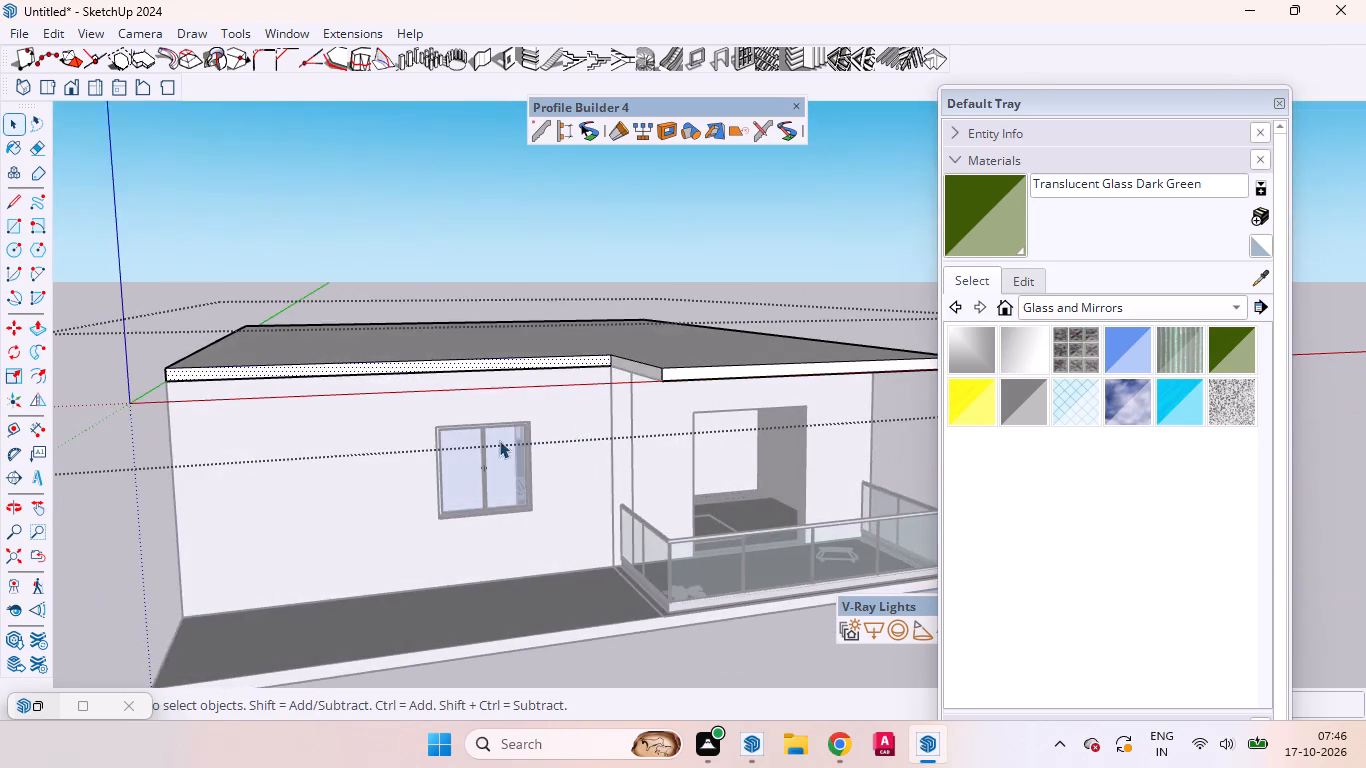
scroll(455, 438, down, 8)
scroll(493, 415, up, 3)
scroll(496, 416, down, 2)
click(713, 640)
Examine the house from all sides, checking the trimmed roof against the walls and the overhang over the balcony.
middle_drag(501, 535, 575, 435)
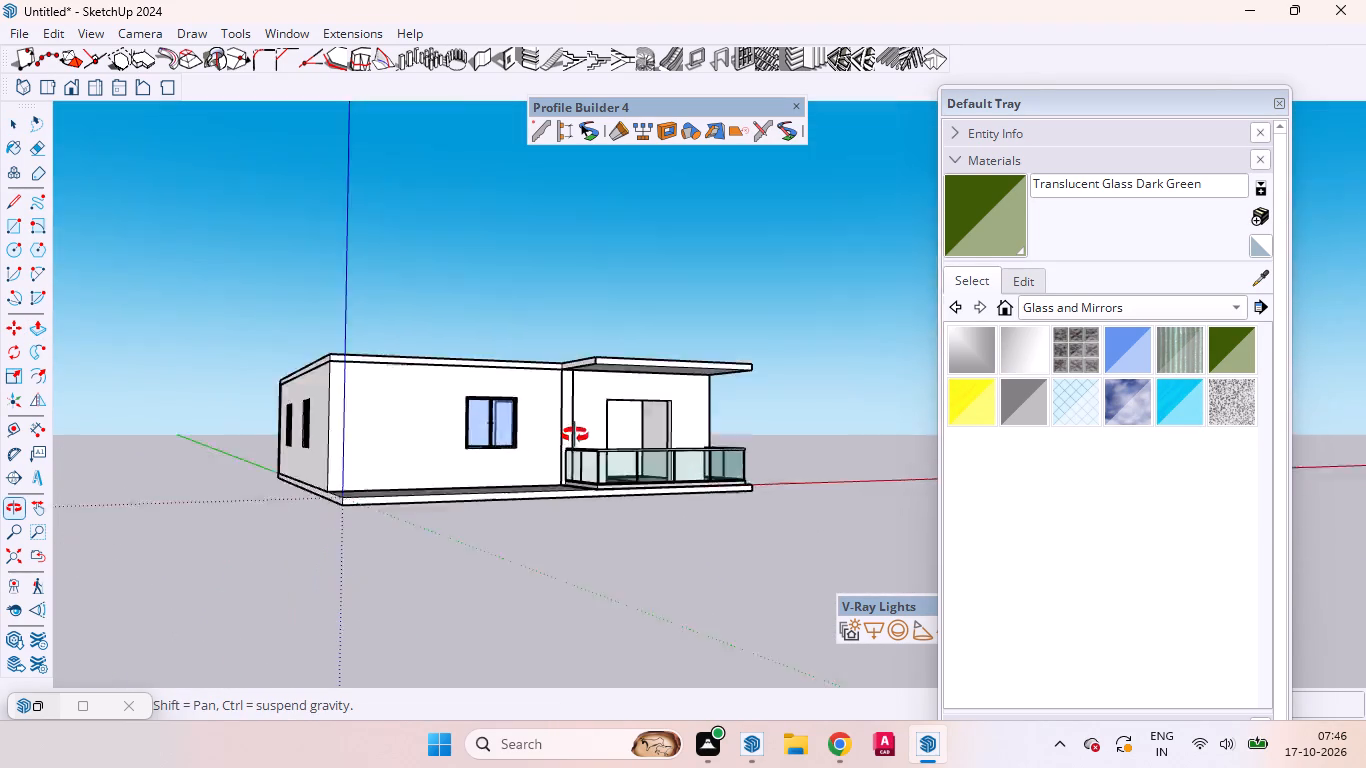
middle_drag(575, 435, 715, 663)
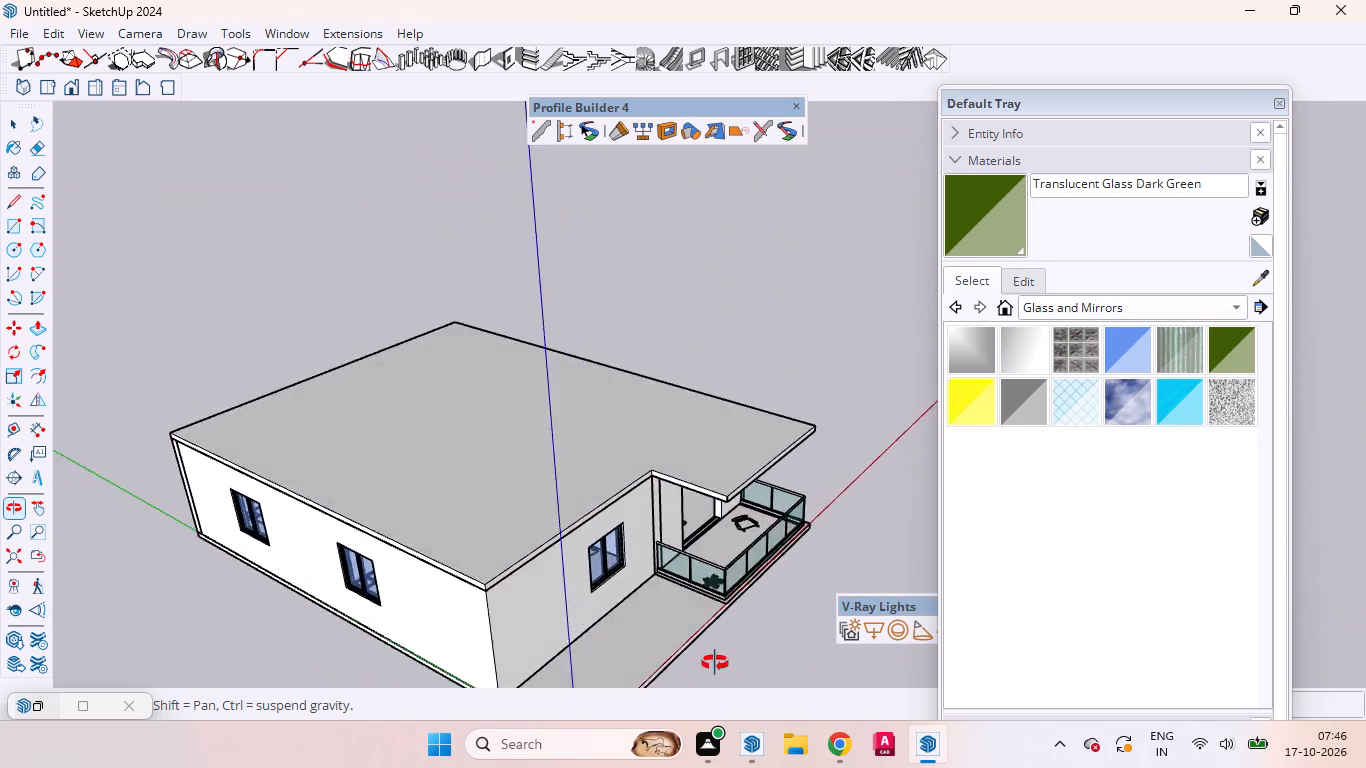
middle_drag(715, 663, 335, 643)
scroll(613, 572, down, 4)
scroll(615, 572, up, 3)
scroll(622, 572, down, 3)
scroll(618, 567, up, 1)
middle_drag(616, 562, 469, 407)
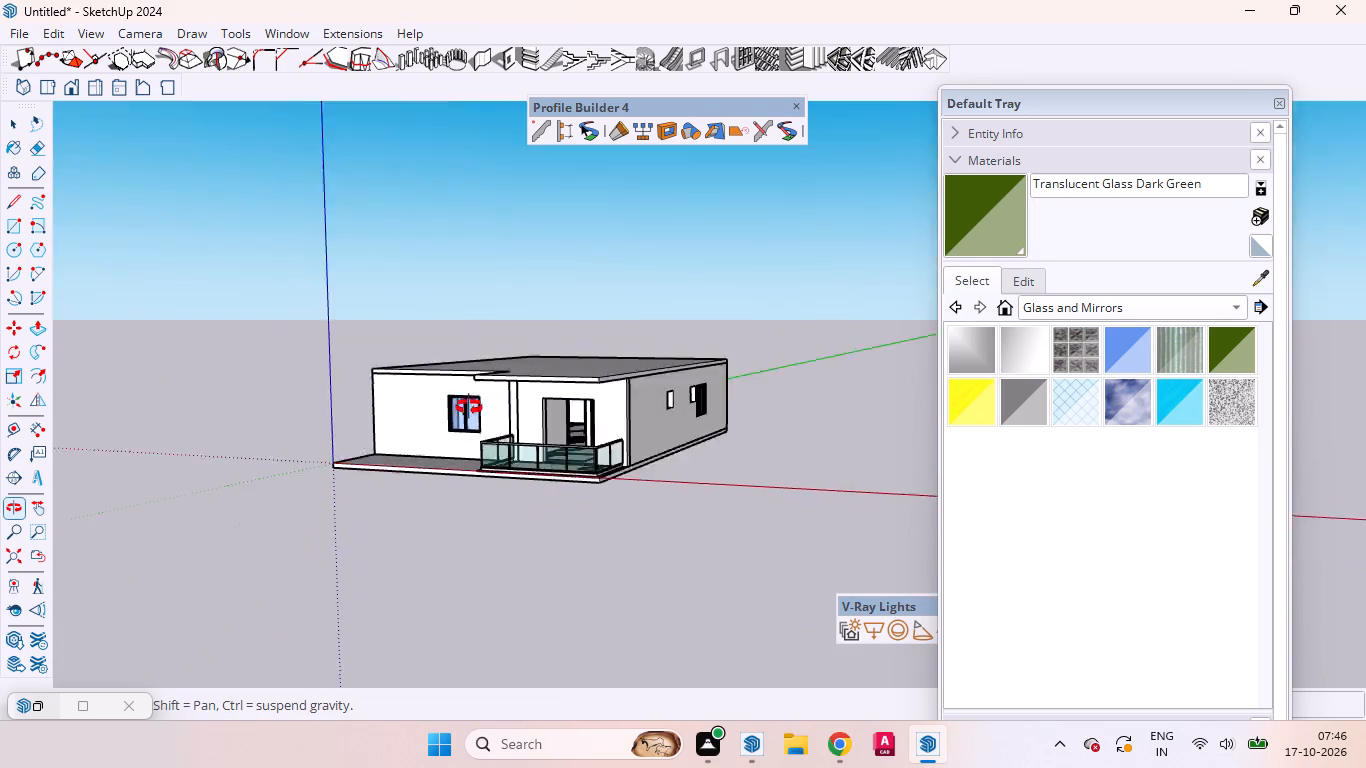
middle_drag(469, 407, 178, 767)
middle_drag(43, 685, 398, 629)
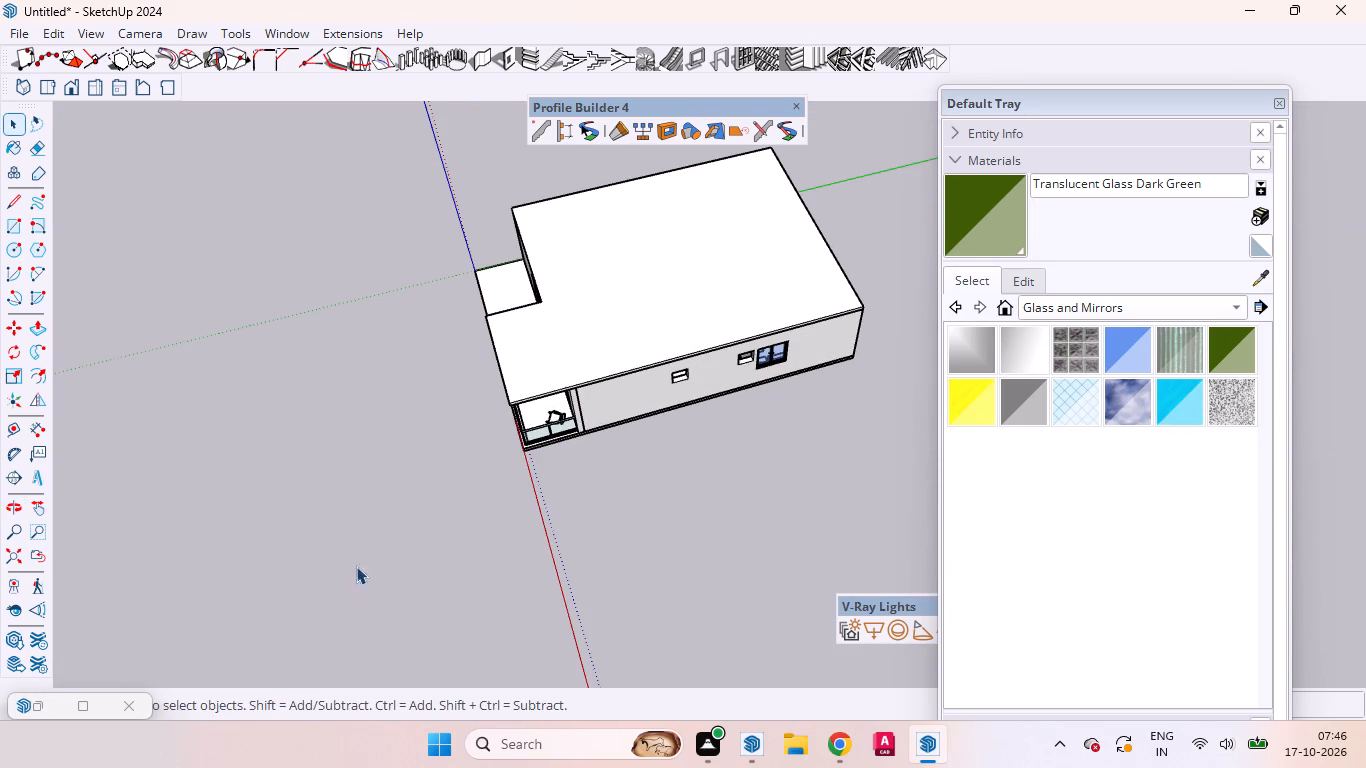
middle_drag(378, 569, 764, 330)
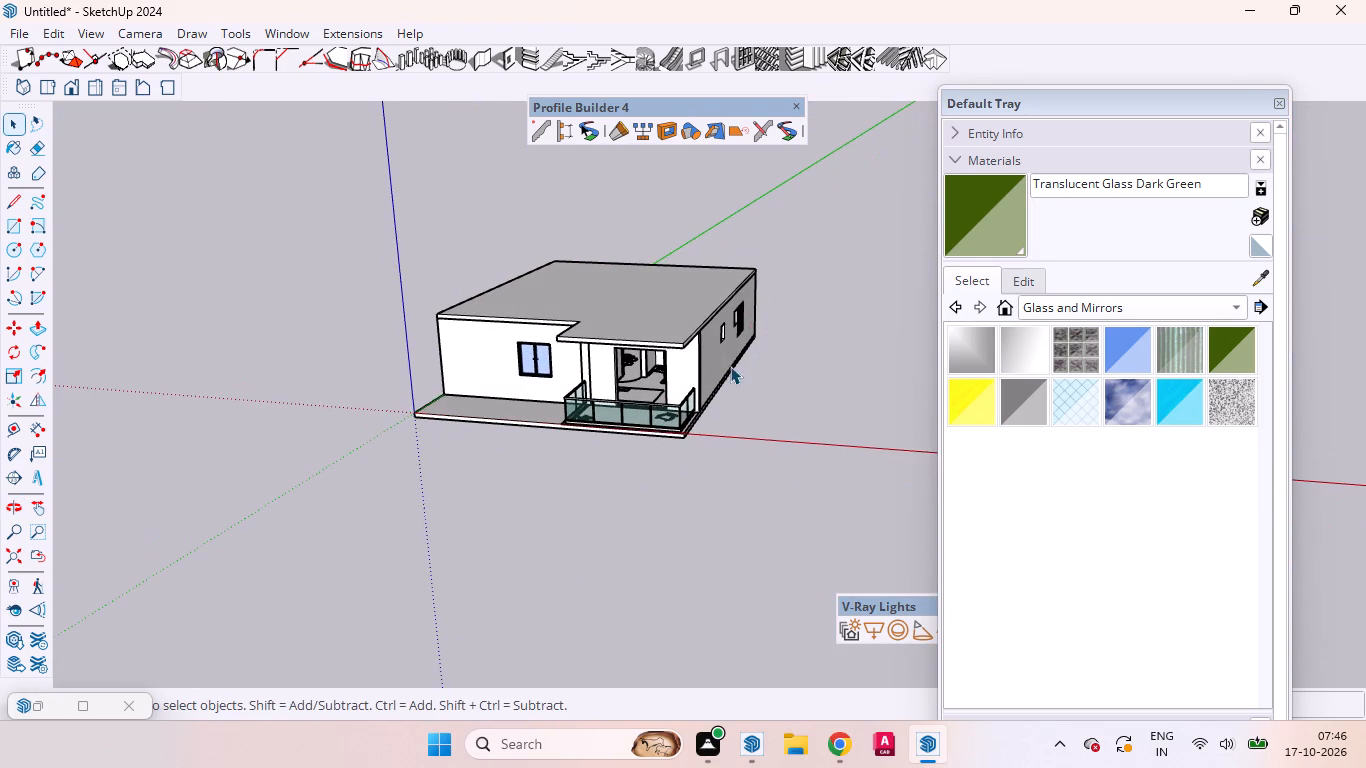
scroll(533, 335, up, 4)
scroll(532, 334, down, 1)
scroll(532, 334, up, 1)
scroll(532, 334, down, 2)
scroll(532, 334, up, 7)
scroll(653, 403, up, 1)
middle_drag(662, 404, 729, 399)
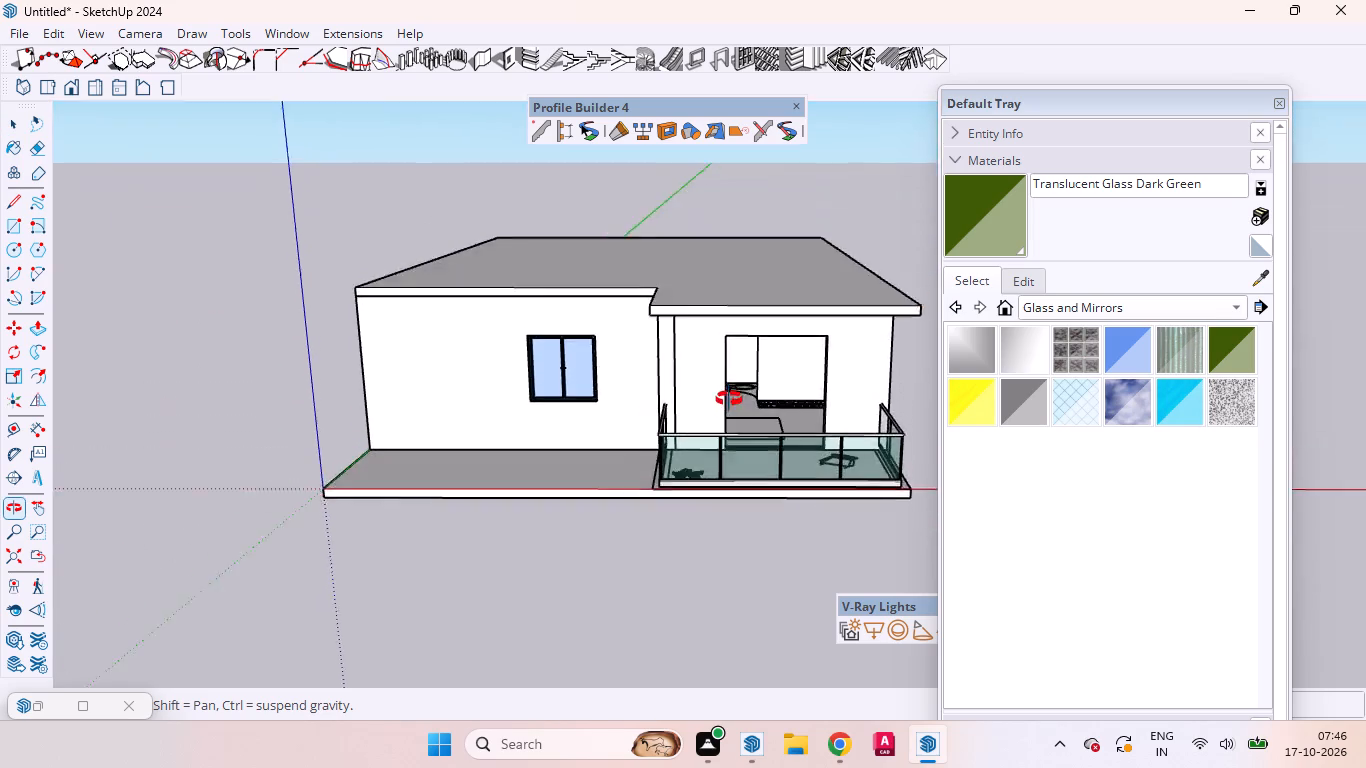
middle_drag(729, 399, 243, 312)
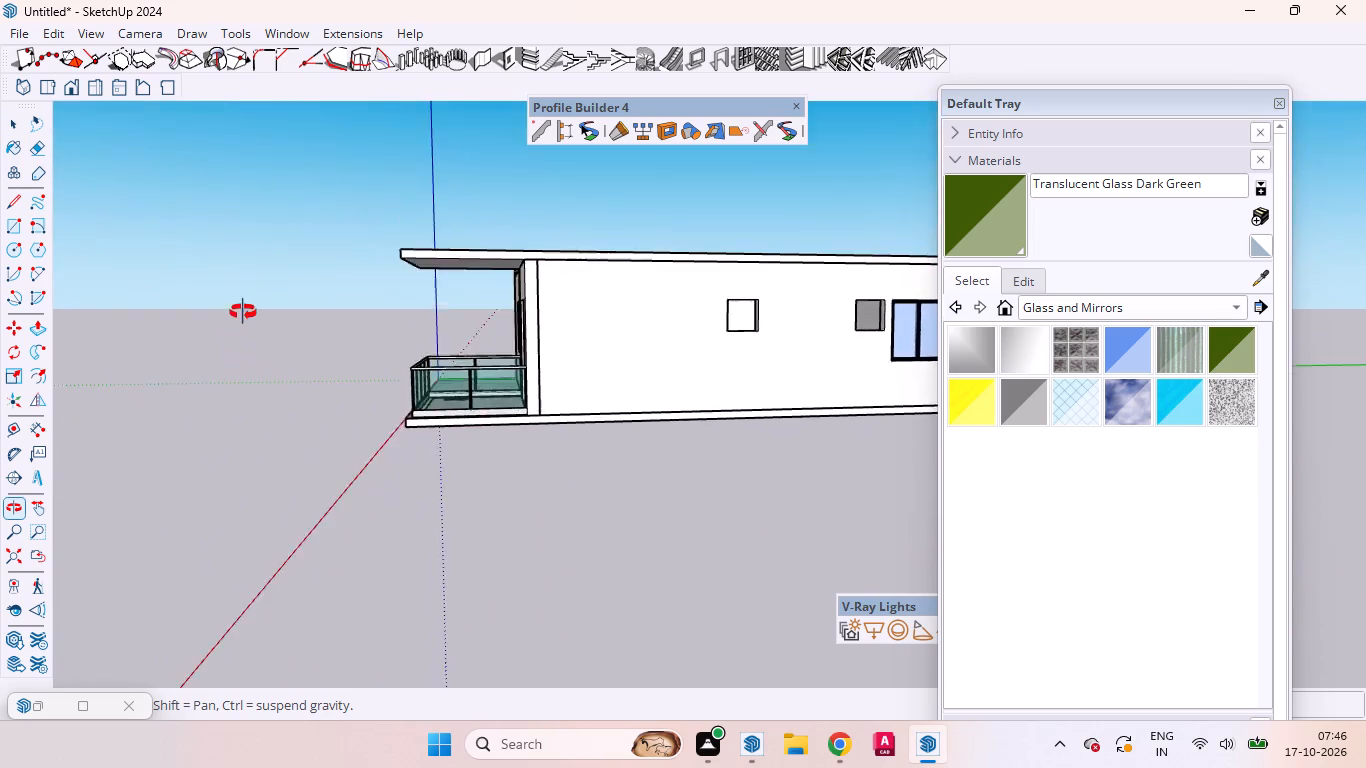
middle_drag(243, 312, 291, 266)
middle_drag(424, 295, 706, 520)
middle_drag(549, 493, 775, 401)
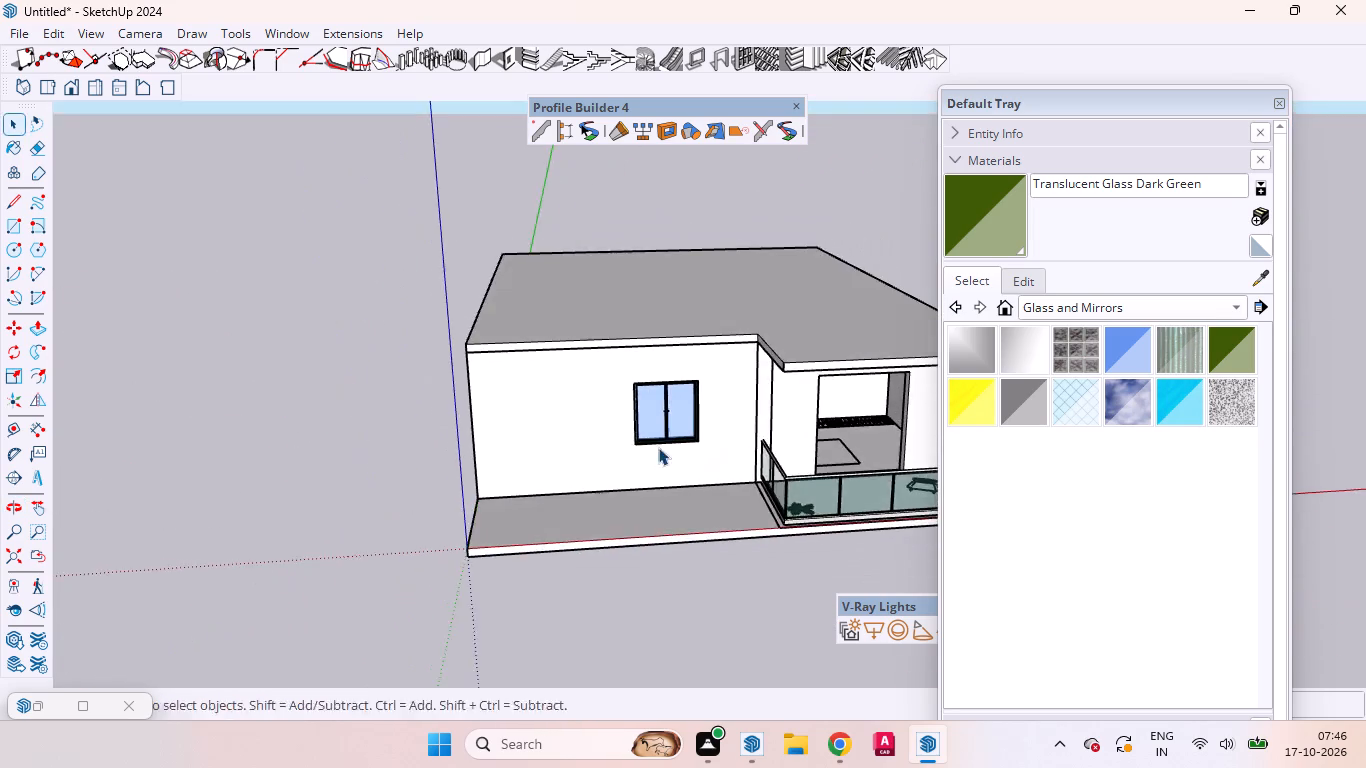
middle_drag(634, 464, 755, 466)
middle_drag(604, 482, 831, 490)
middle_drag(626, 489, 767, 492)
middle_drag(629, 492, 818, 494)
middle_drag(685, 494, 342, 566)
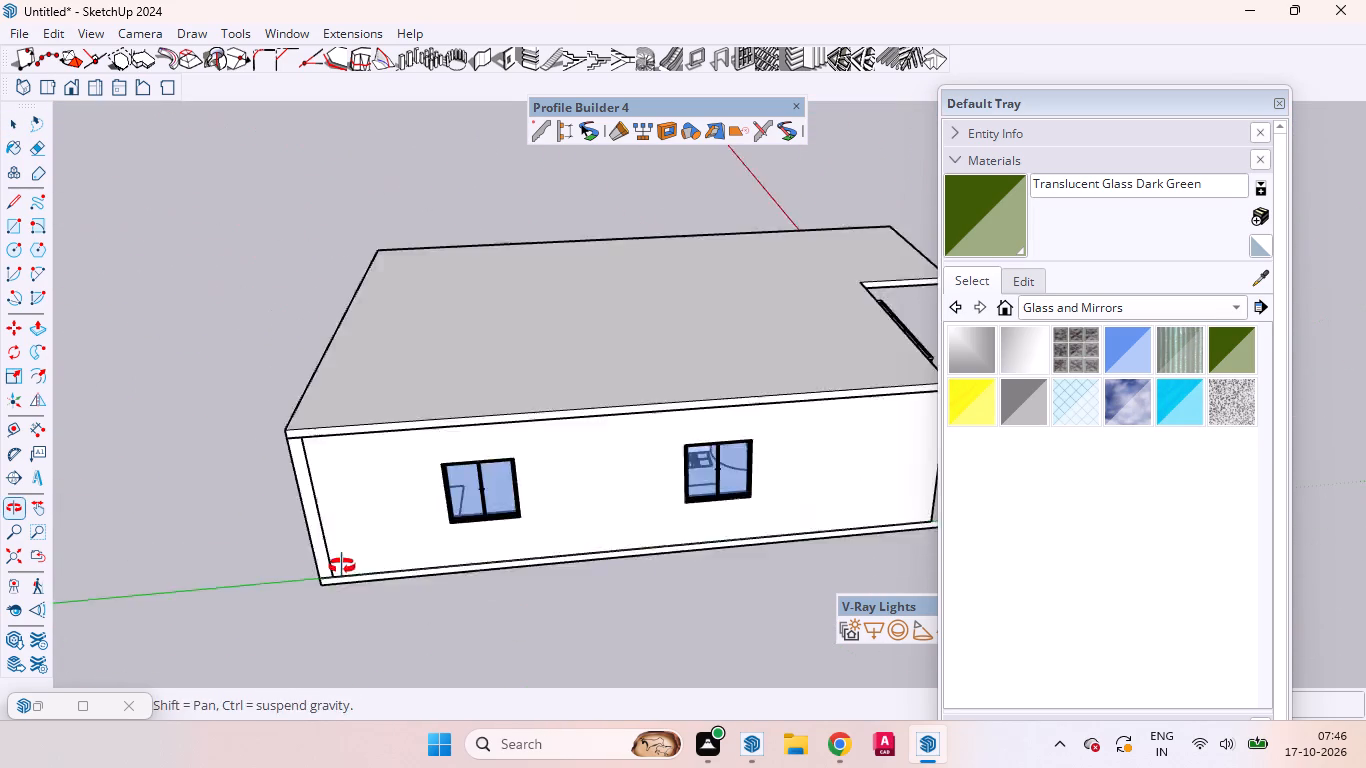
middle_drag(342, 566, 266, 519)
Delete the vertical guide line on the windowed wall beside the balcony.
scroll(278, 522, down, 1)
scroll(271, 524, up, 1)
scroll(268, 525, down, 2)
scroll(255, 531, up, 2)
scroll(254, 534, down, 1)
scroll(872, 390, up, 2)
scroll(872, 389, down, 3)
scroll(872, 386, up, 14)
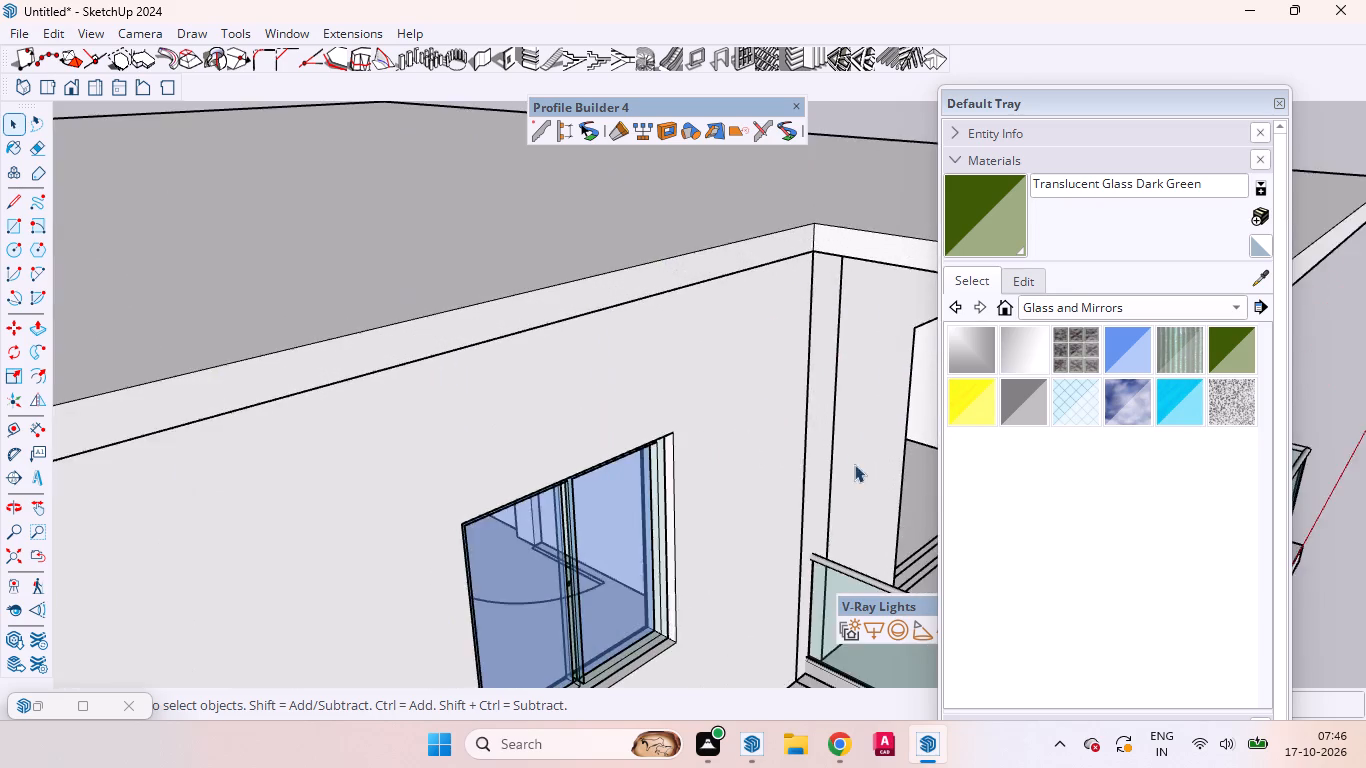
middle_drag(830, 481, 718, 424)
click(694, 422)
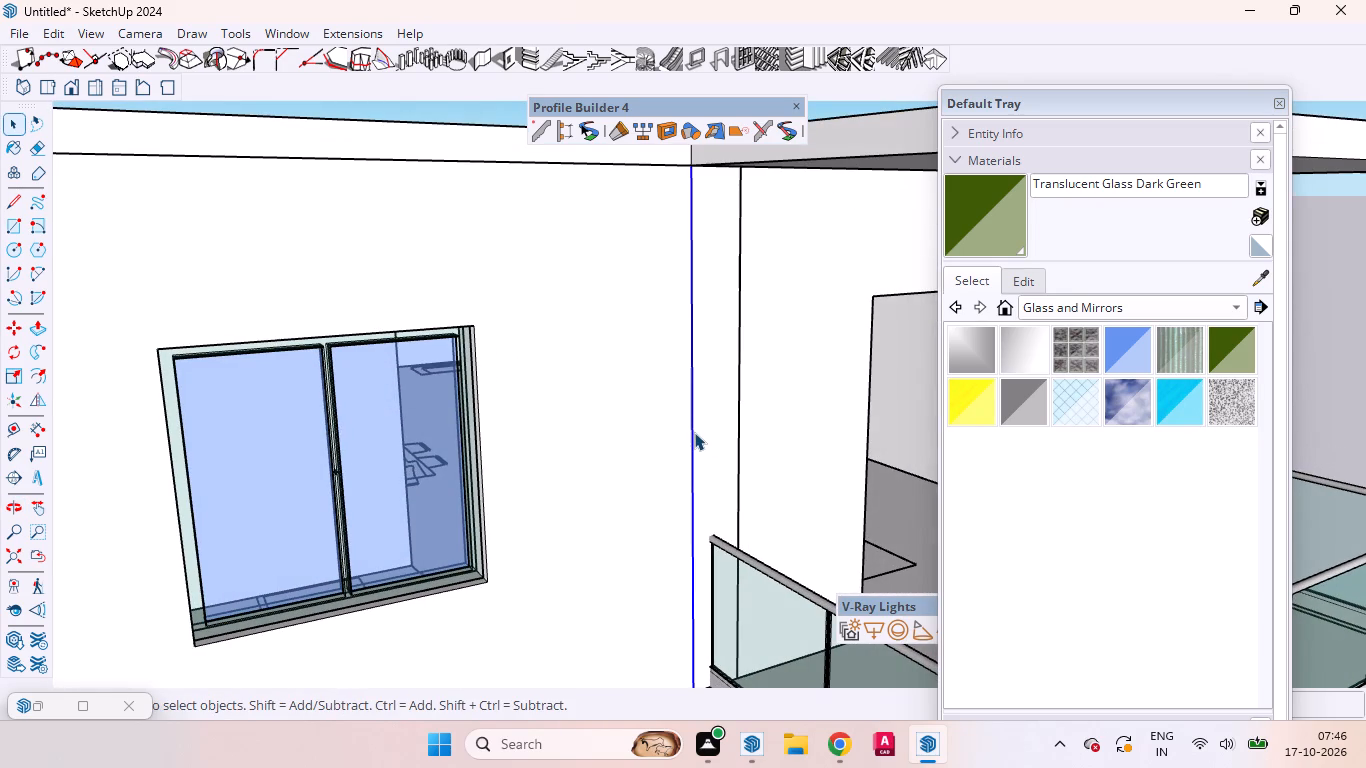
key(Delete)
Hide the roof slab group to expose the rooms.
scroll(547, 486, down, 12)
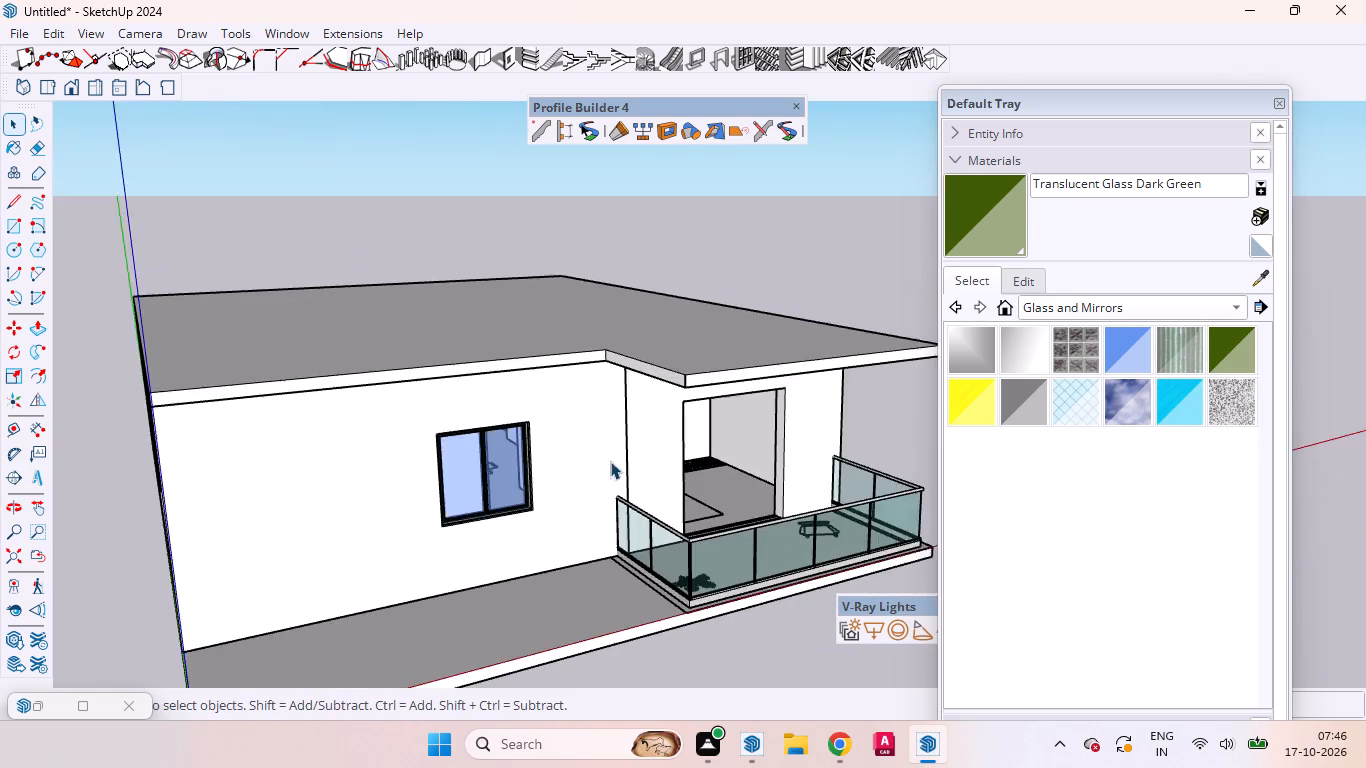
middle_drag(637, 476, 411, 472)
scroll(476, 477, up, 5)
middle_drag(509, 484, 479, 496)
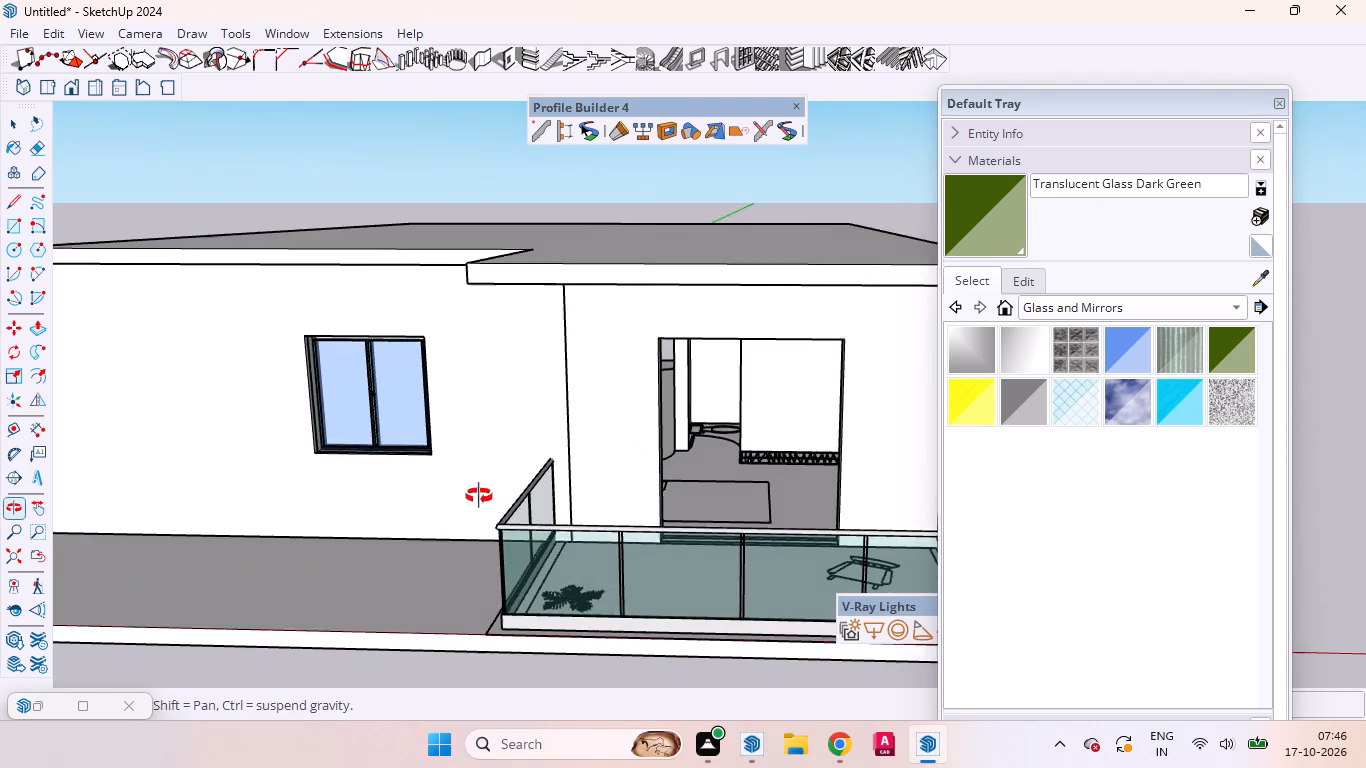
middle_drag(479, 496, 639, 559)
scroll(571, 442, down, 5)
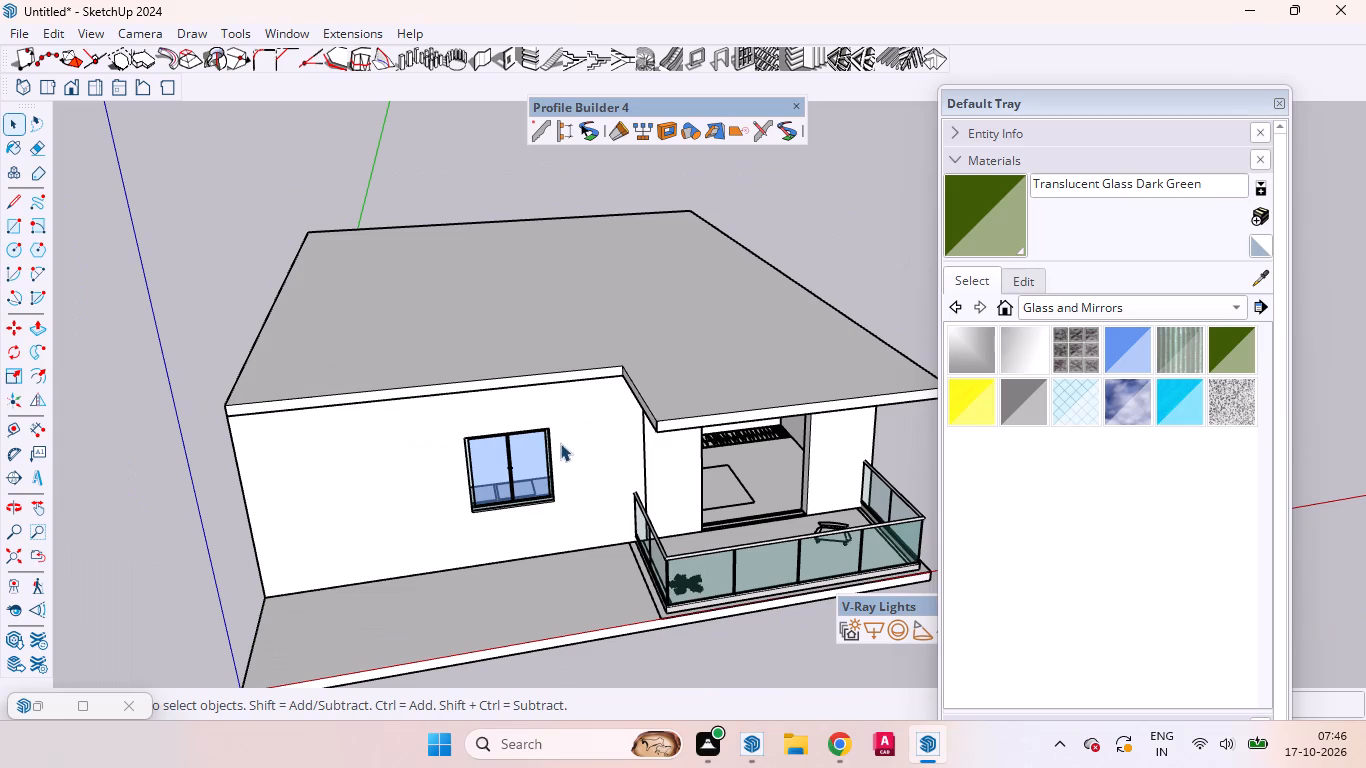
click(542, 323)
right_click(539, 324)
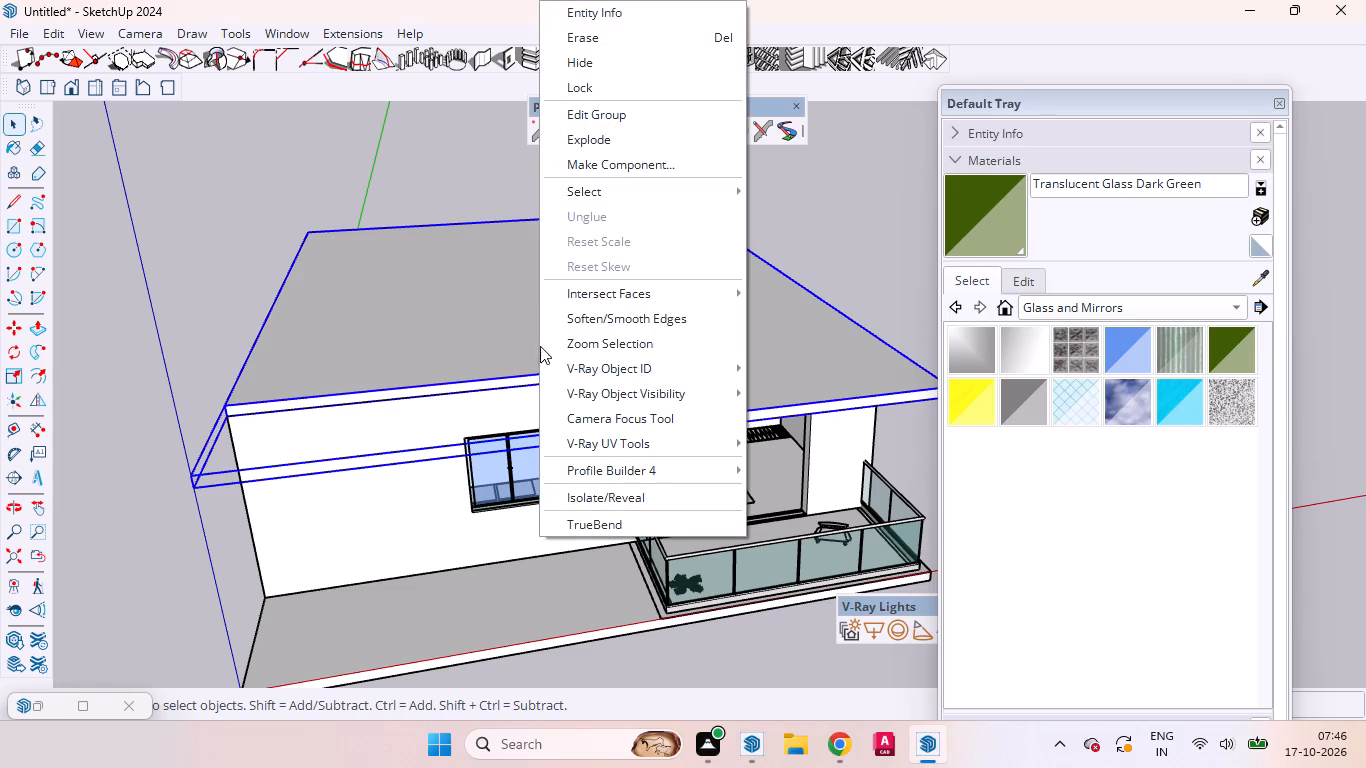
click(586, 59)
Delete the two leftover guide lines floating in front of the windowed wall, the long horizontal one and the short vertical one.
middle_drag(622, 230, 636, 429)
middle_drag(736, 520, 428, 458)
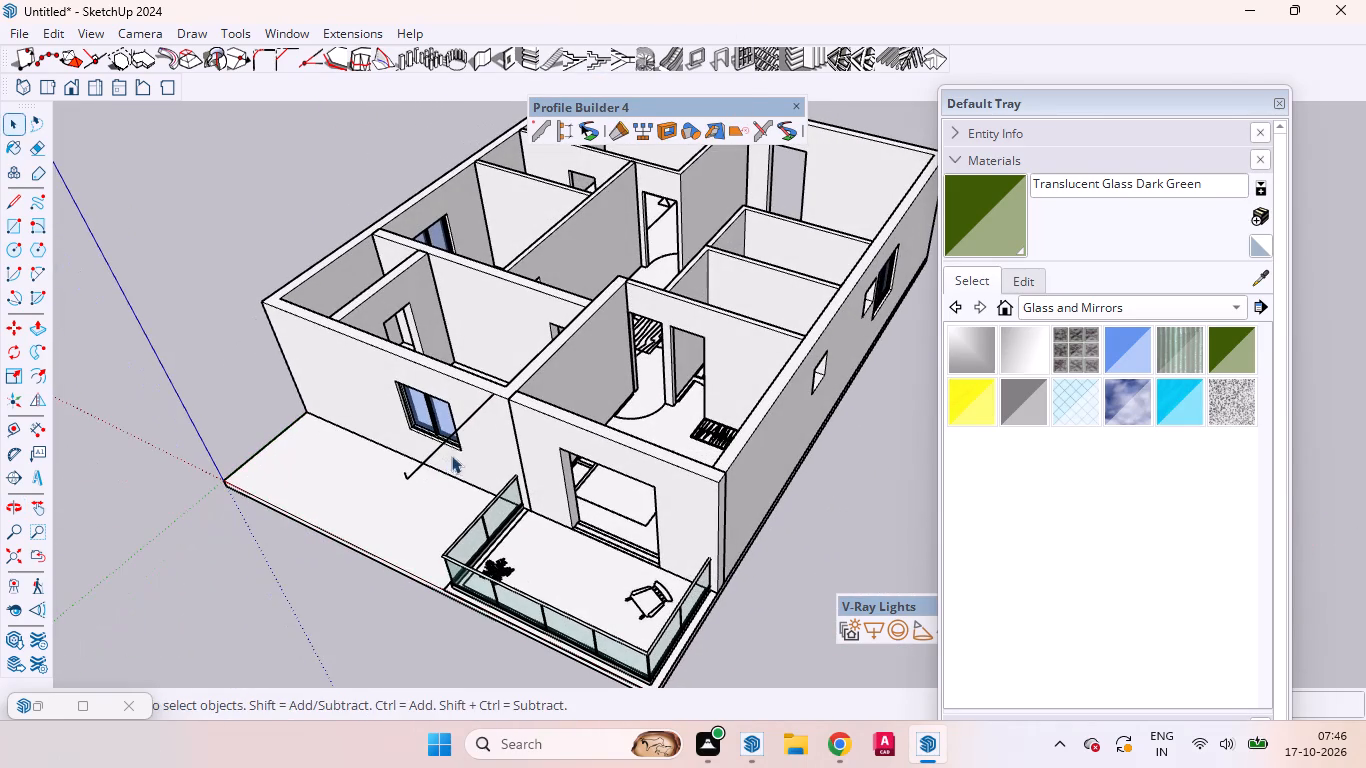
click(442, 445)
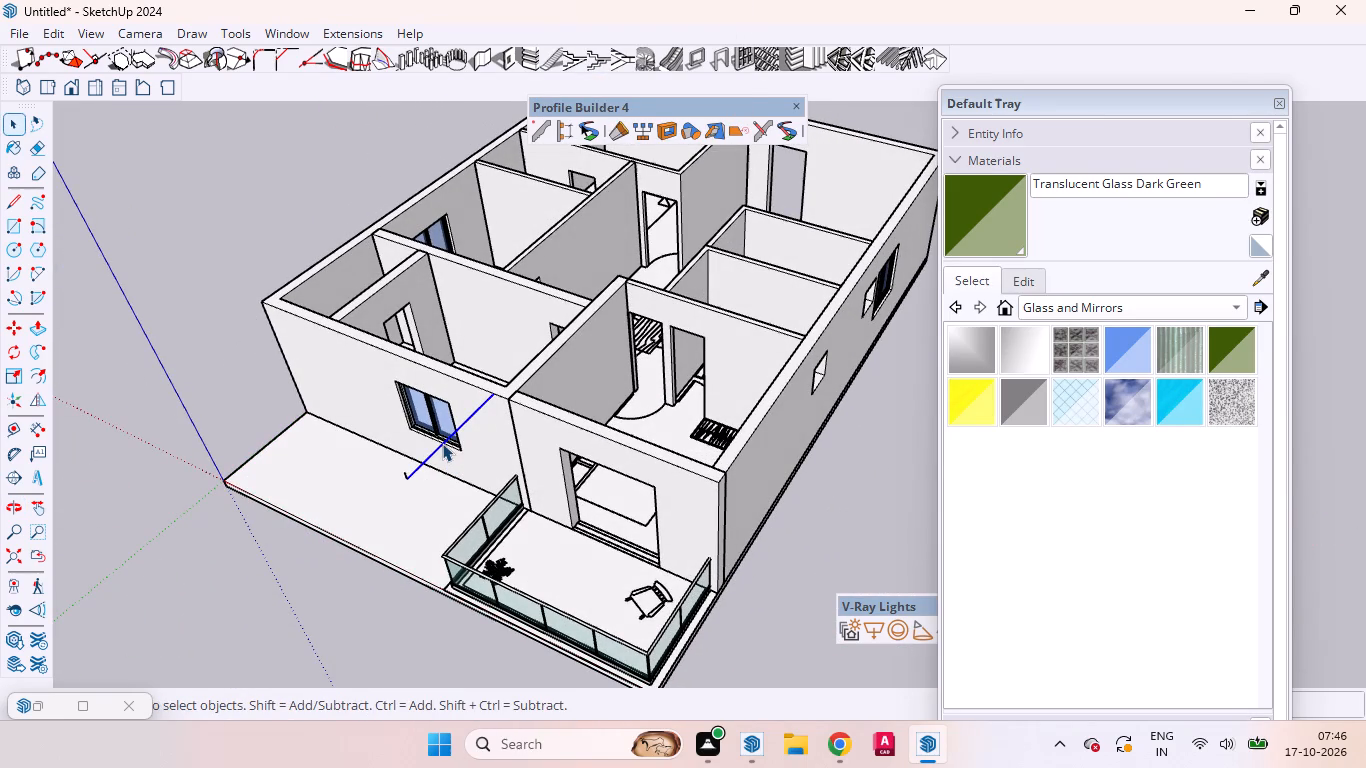
key(Delete)
click(405, 473)
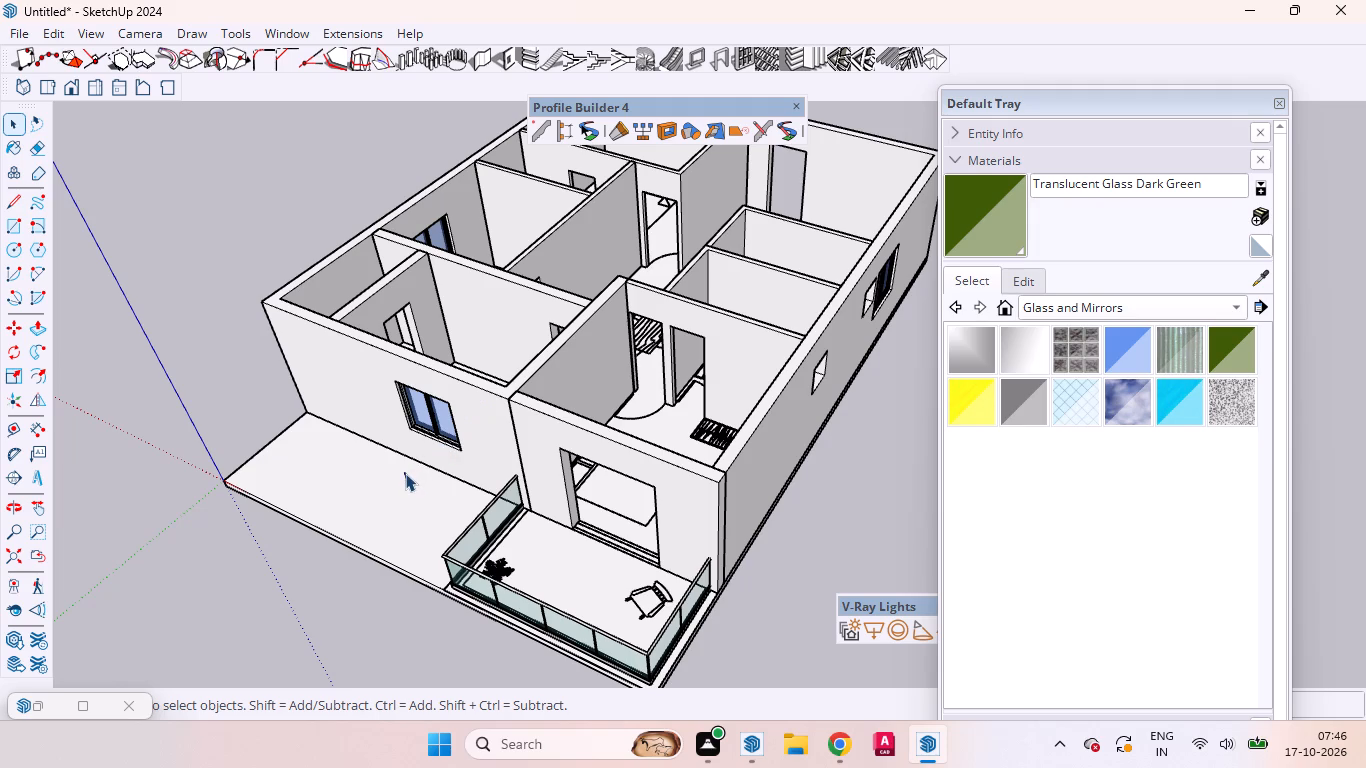
key(Delete)
Examine the interior from above, checking the rooms, door openings and furniture outlines of the floor plan.
scroll(443, 452, down, 1)
scroll(445, 452, up, 3)
scroll(450, 452, down, 1)
scroll(461, 454, up, 3)
scroll(471, 458, down, 2)
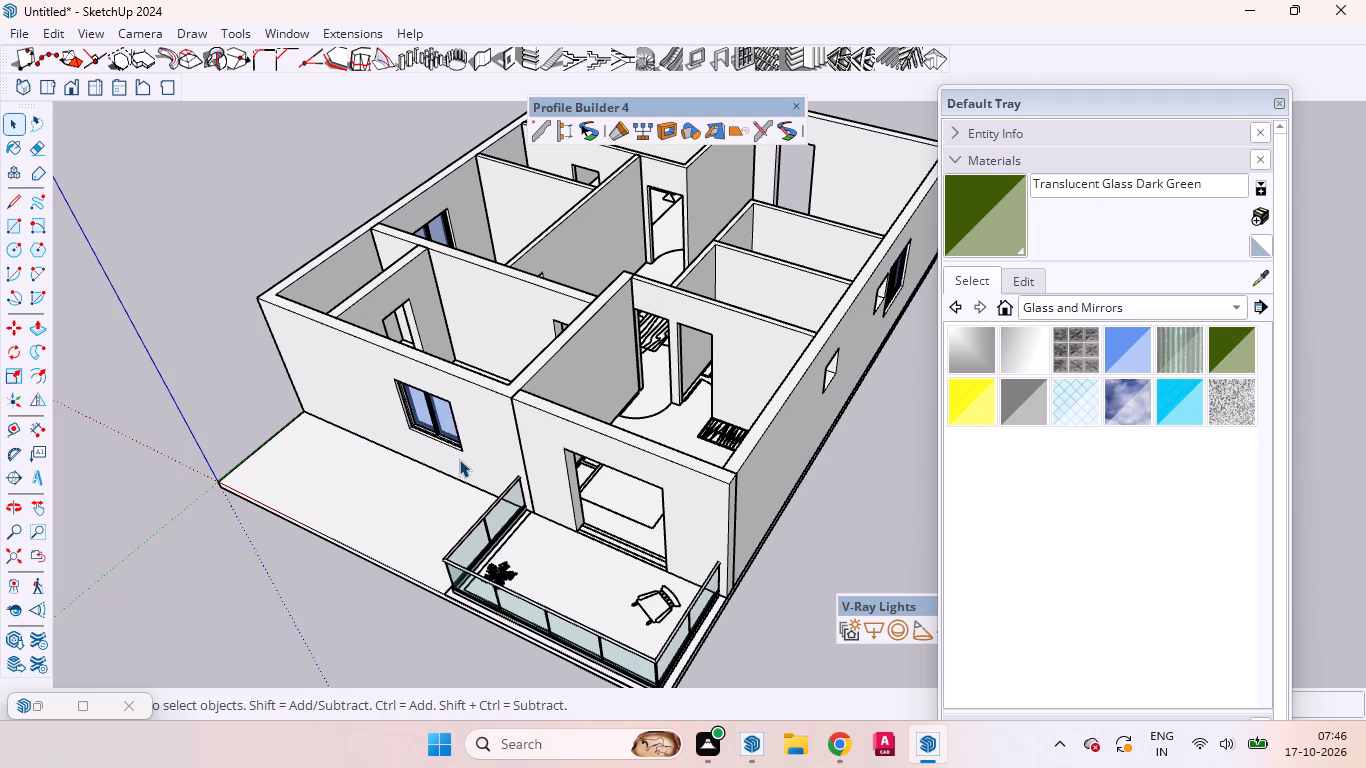
scroll(484, 416, down, 3)
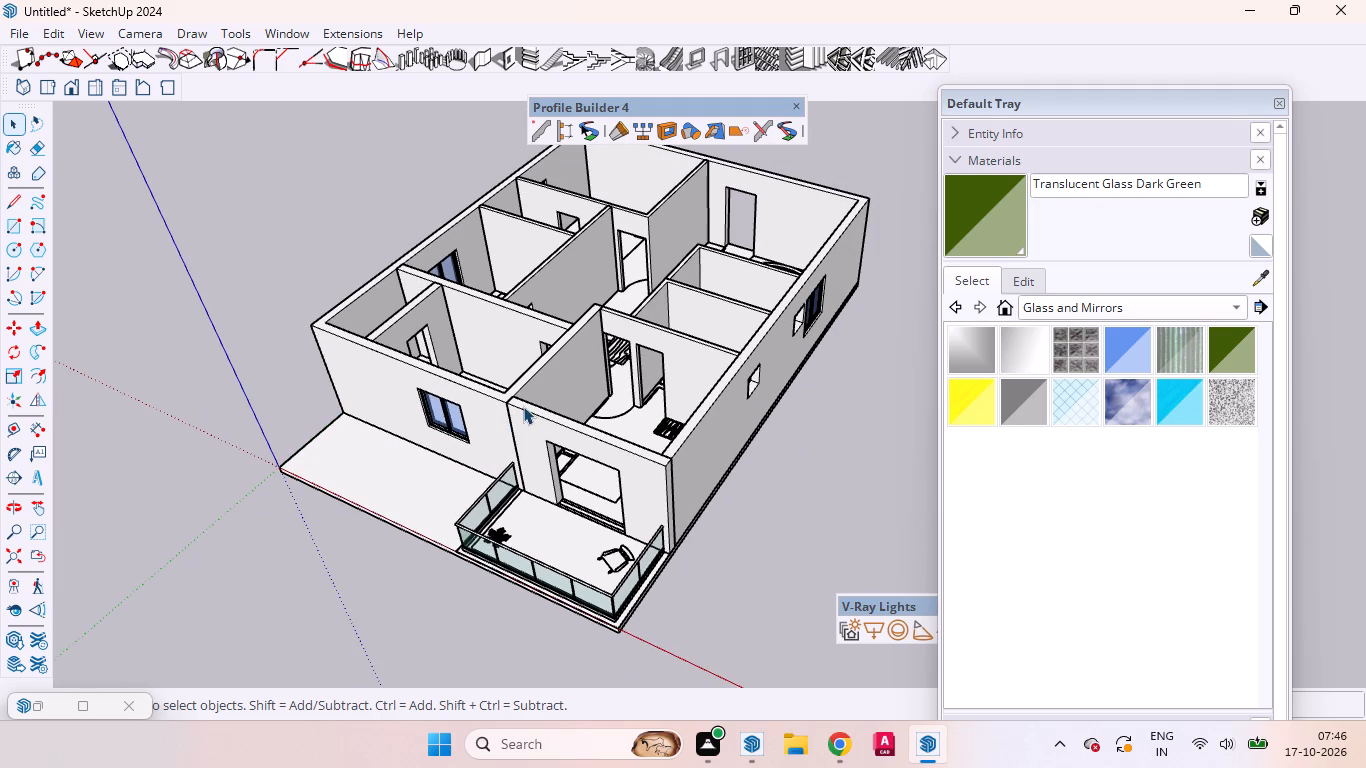
scroll(534, 399, down, 6)
middle_drag(512, 339, 573, 430)
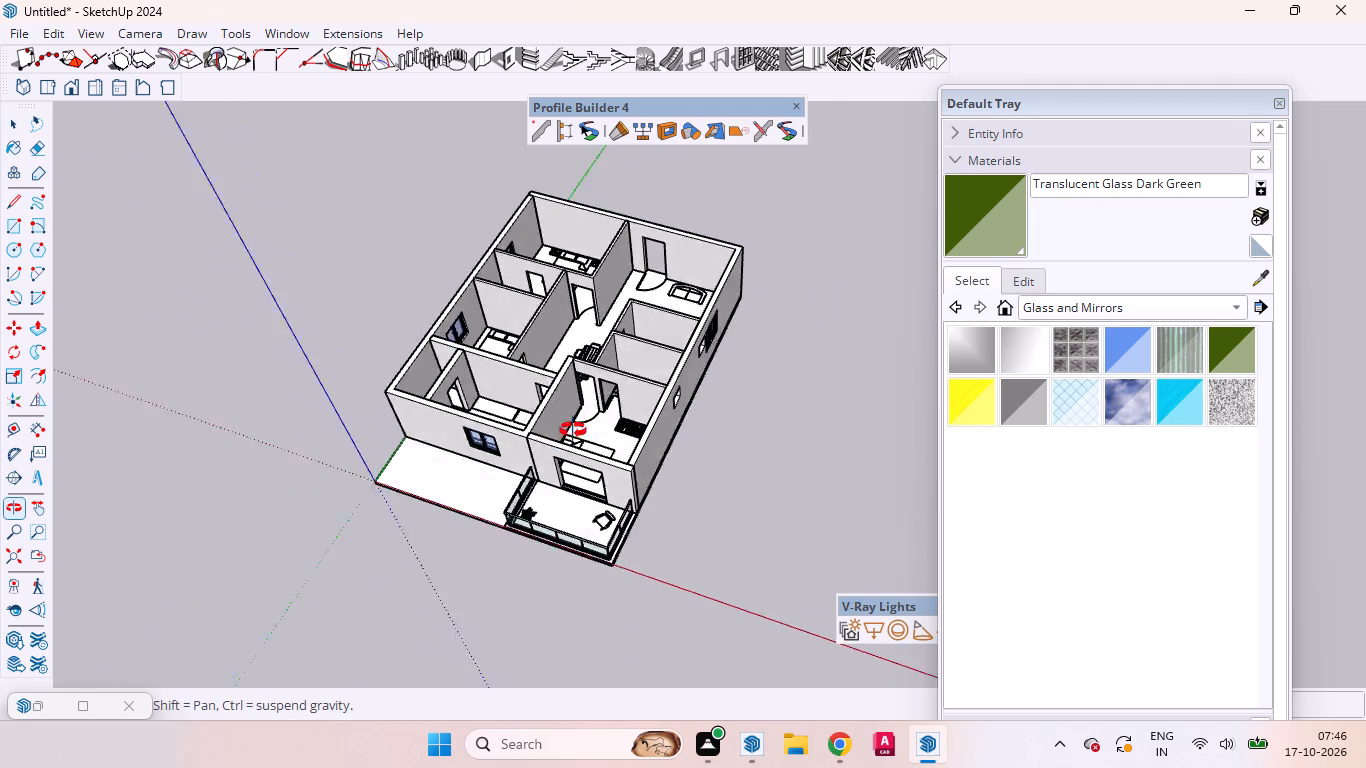
middle_drag(573, 430, 675, 555)
scroll(587, 283, up, 9)
scroll(607, 301, down, 4)
scroll(608, 302, up, 6)
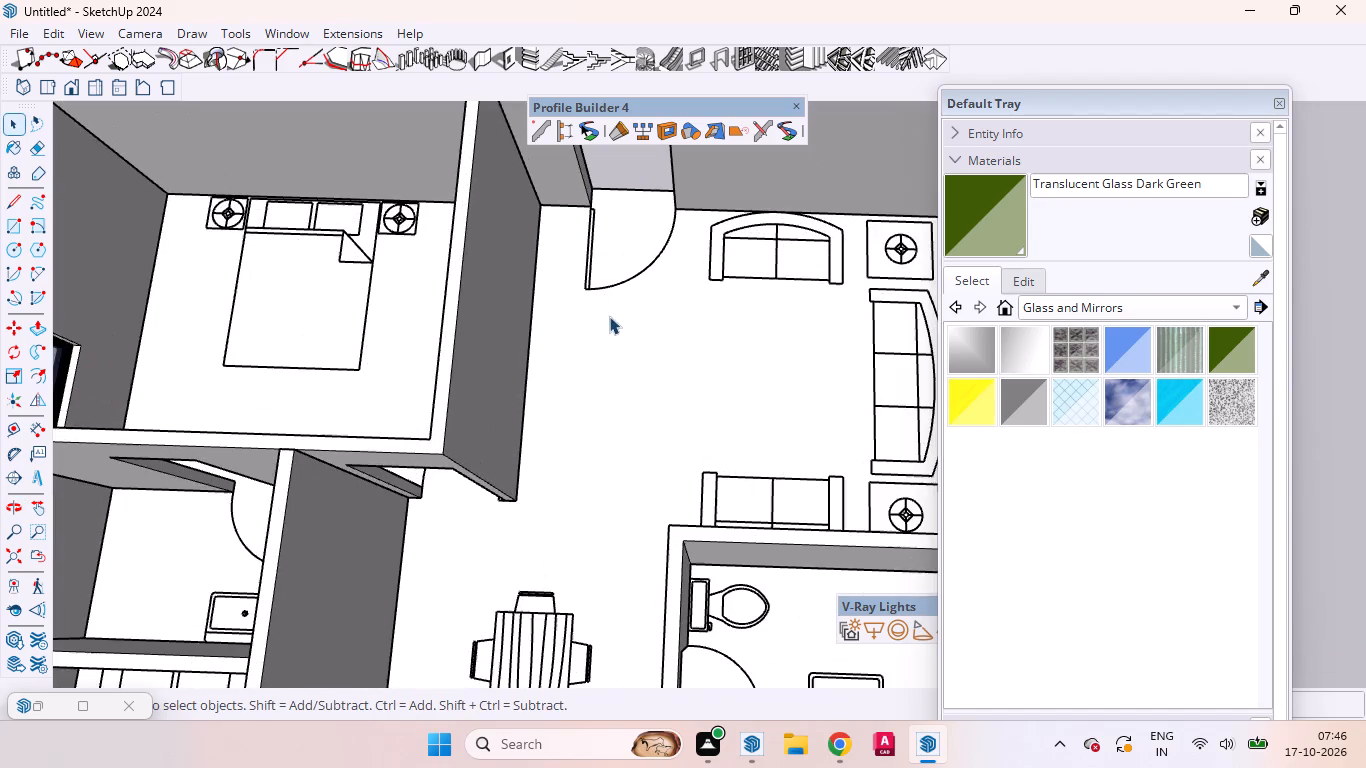
scroll(606, 303, down, 4)
click(541, 549)
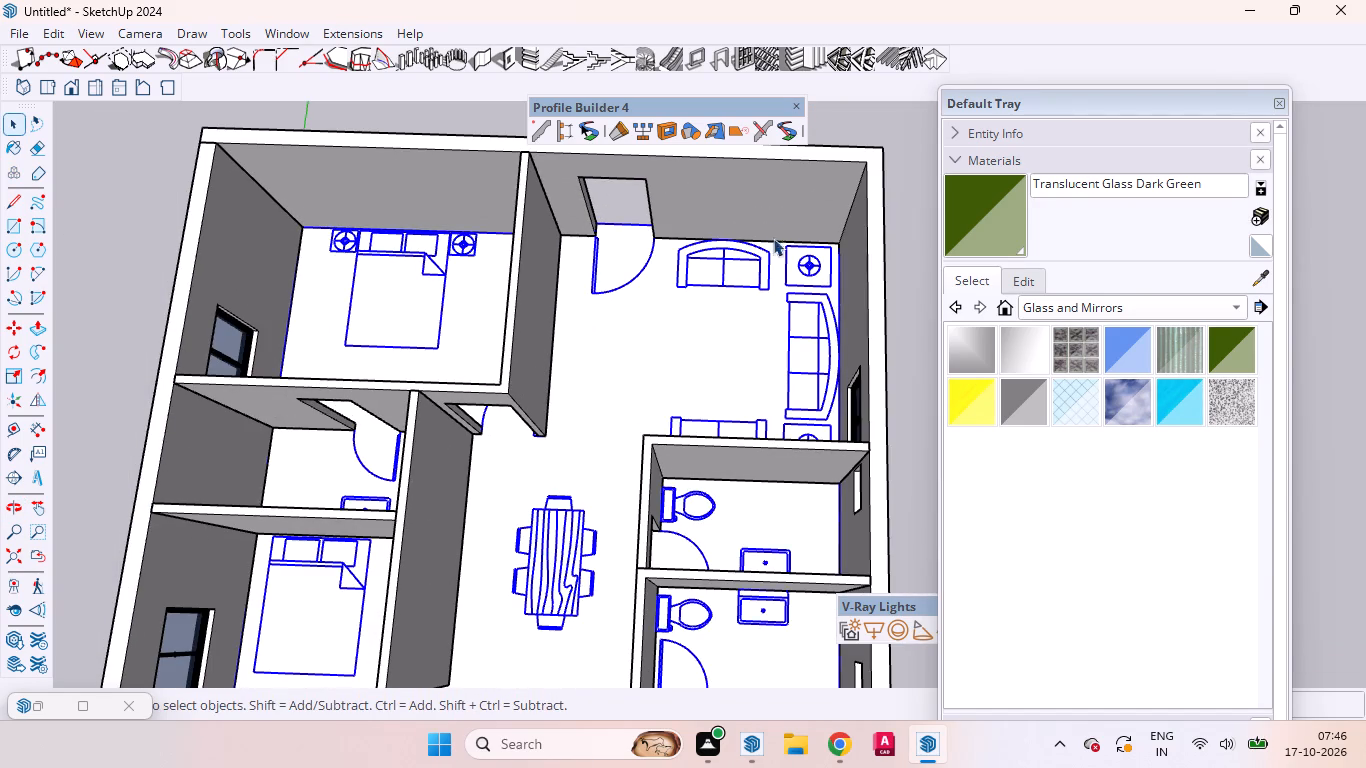
scroll(642, 229, down, 10)
click(854, 296)
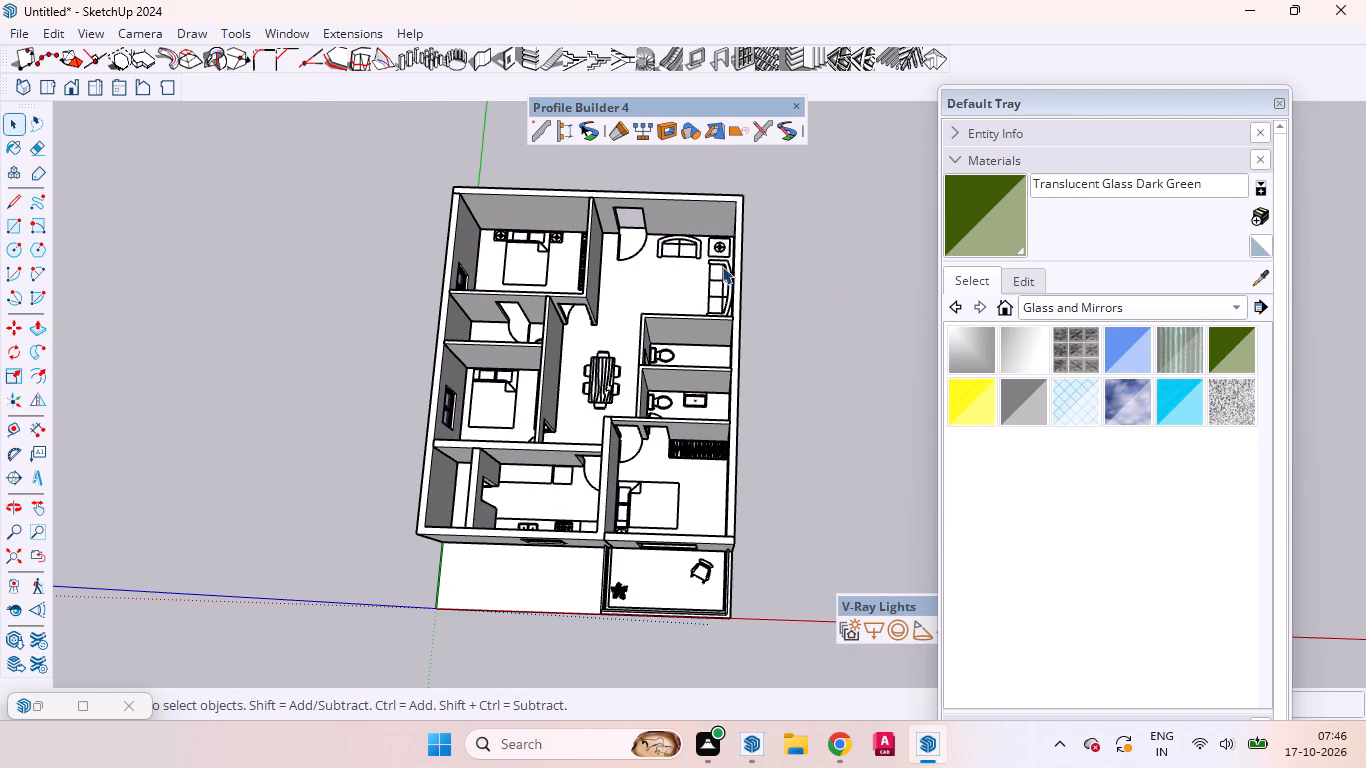
scroll(681, 256, up, 1)
scroll(683, 255, down, 4)
scroll(684, 254, up, 2)
scroll(686, 250, down, 3)
scroll(687, 249, up, 8)
middle_drag(539, 288, 599, 274)
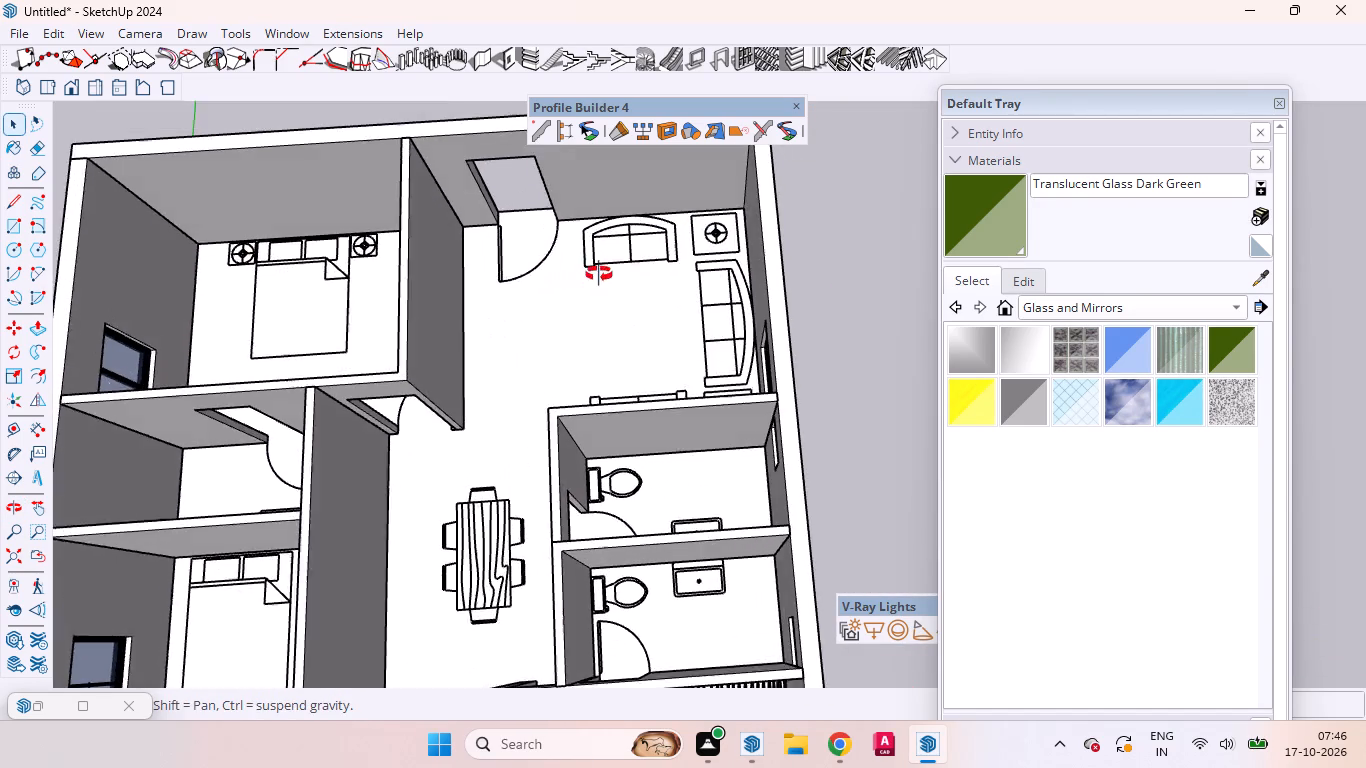
middle_drag(599, 274, 578, 213)
scroll(559, 186, up, 1)
Search 3D Warehouse for "doors".
click(287, 29)
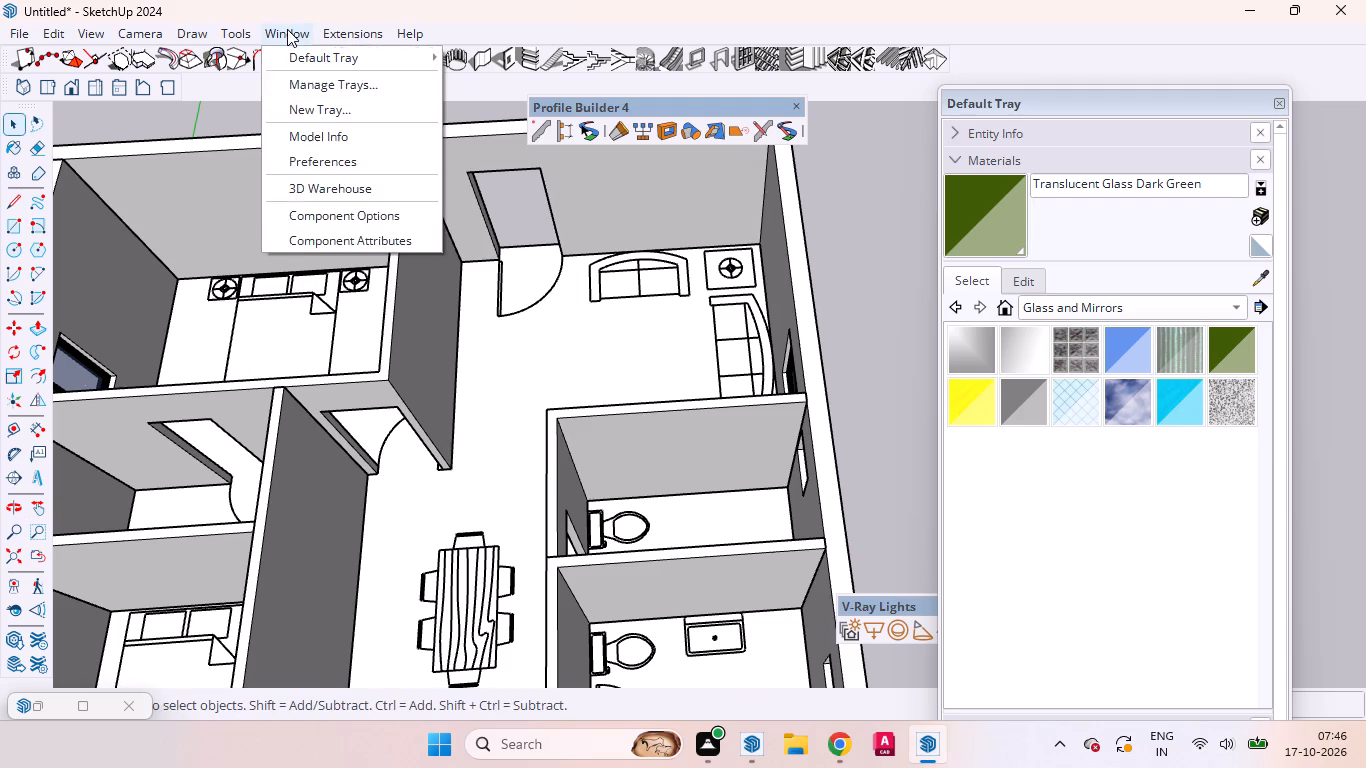
click(314, 185)
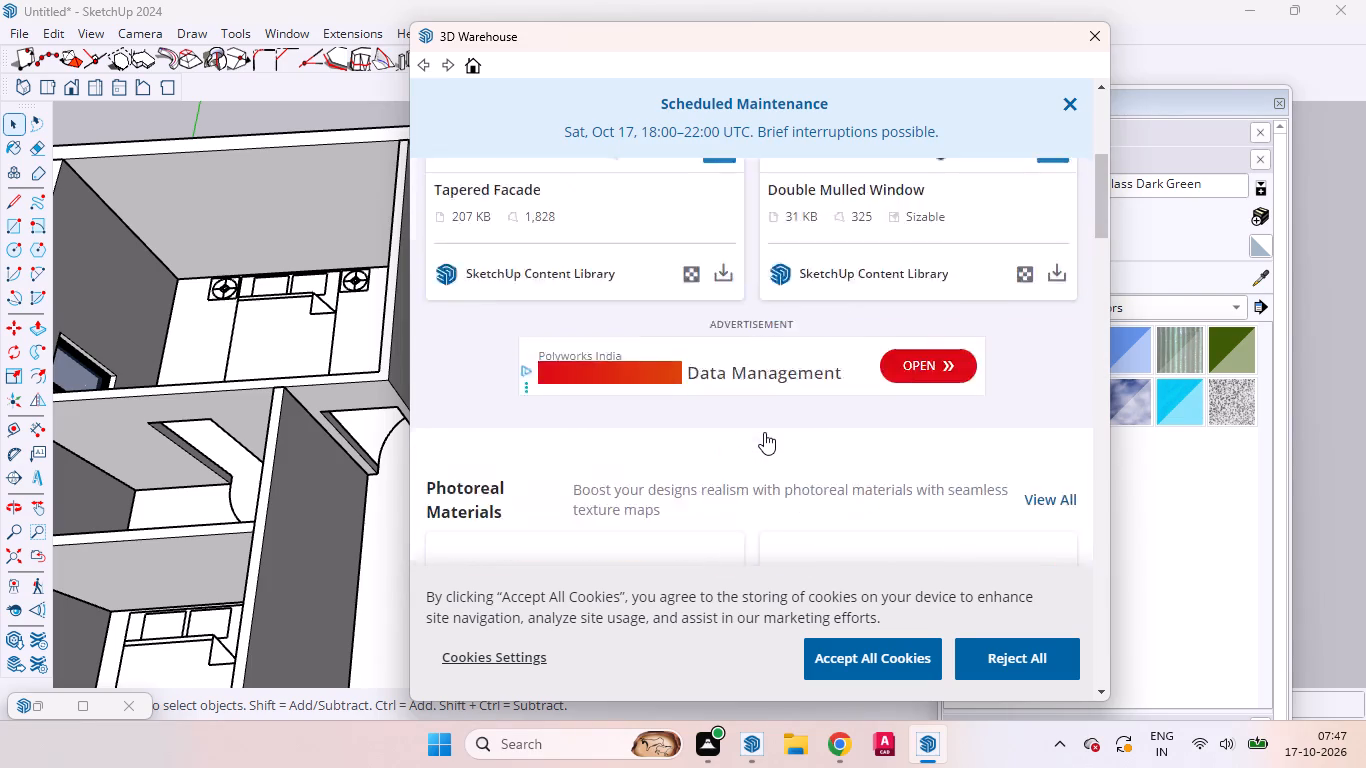
click(1067, 103)
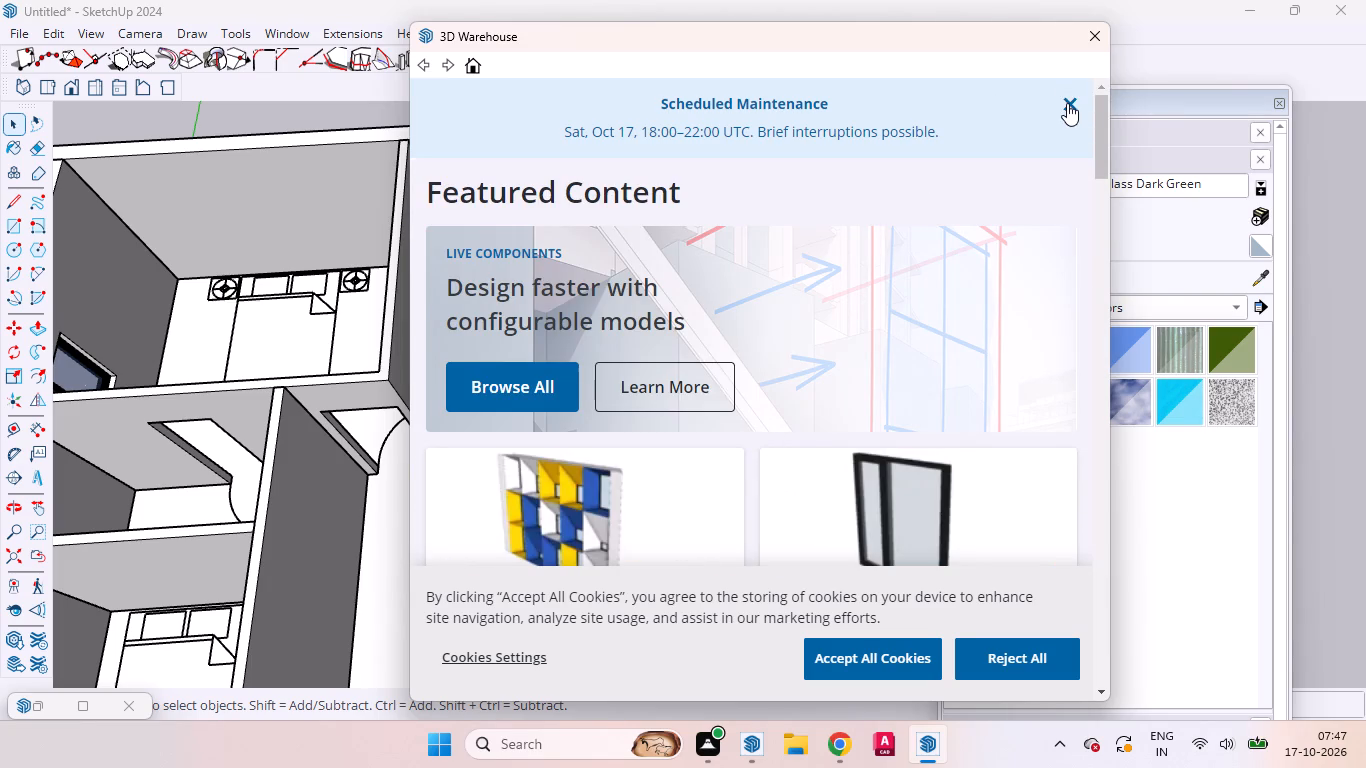
click(998, 113)
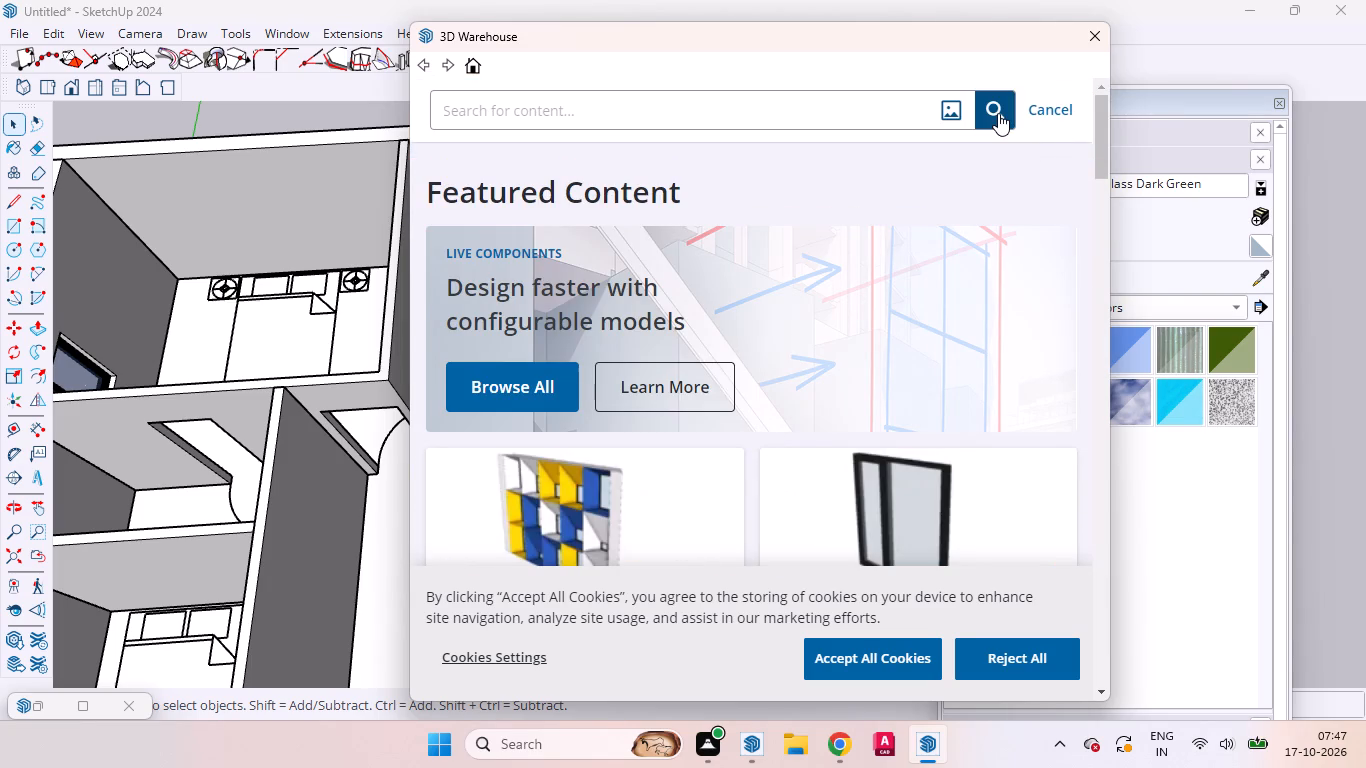
click(772, 114)
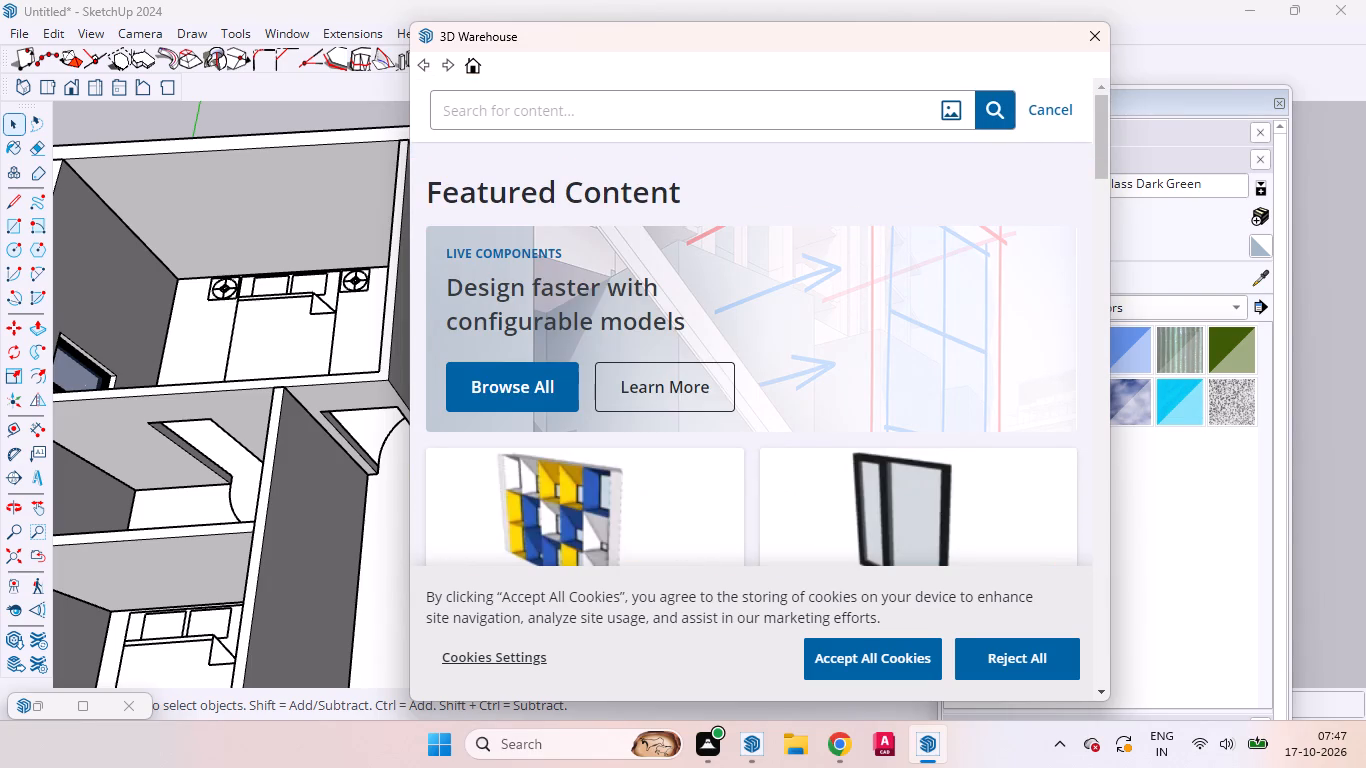
text(doors)
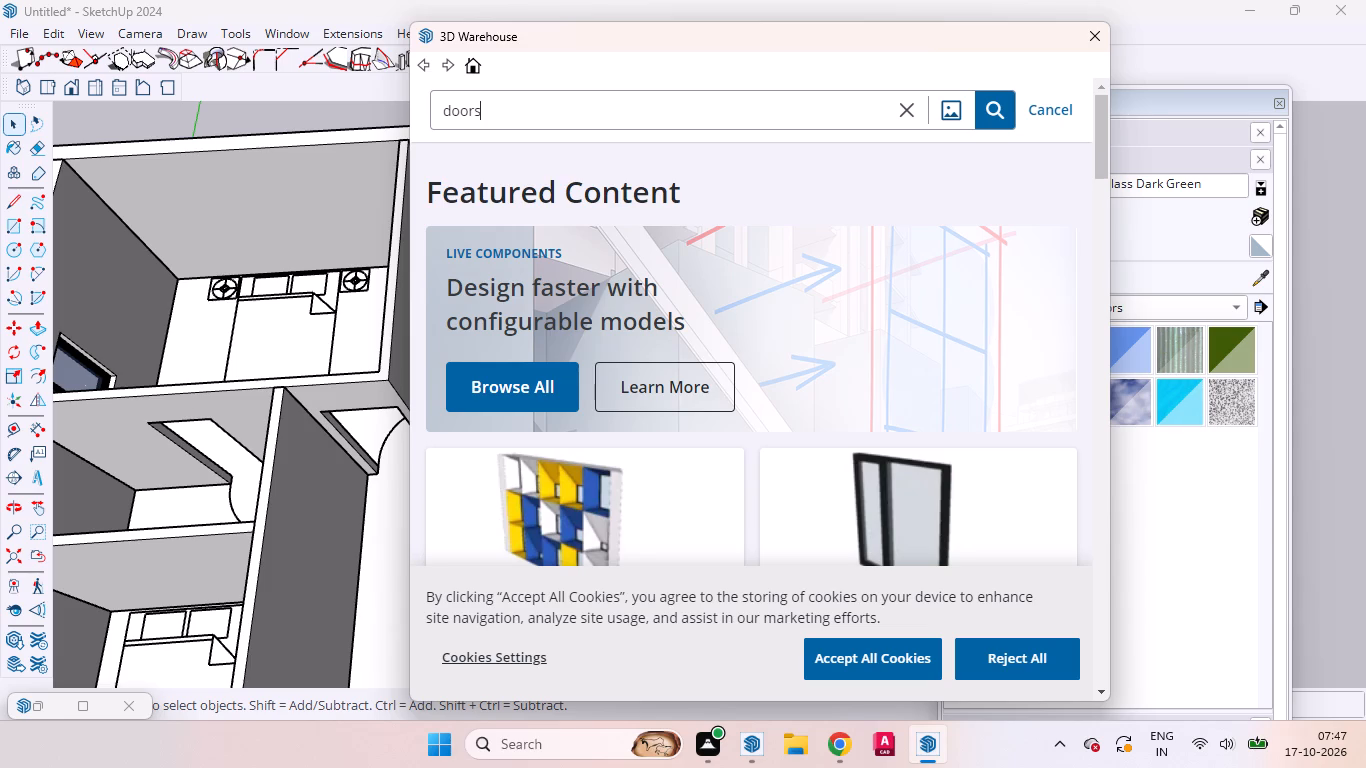
key(Return)
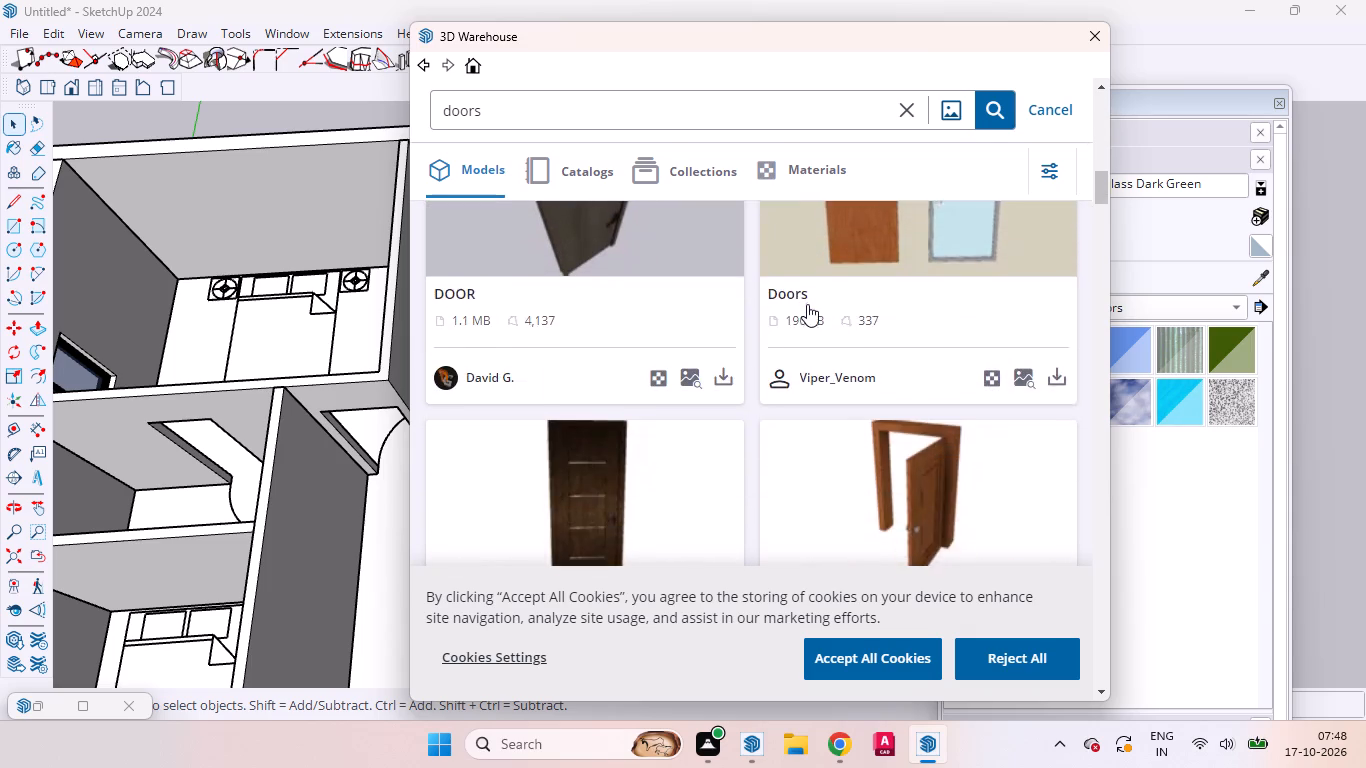
Load the 2.3 MB Doors model with the row of different doors into the model and place it beside the house.
click(807, 304)
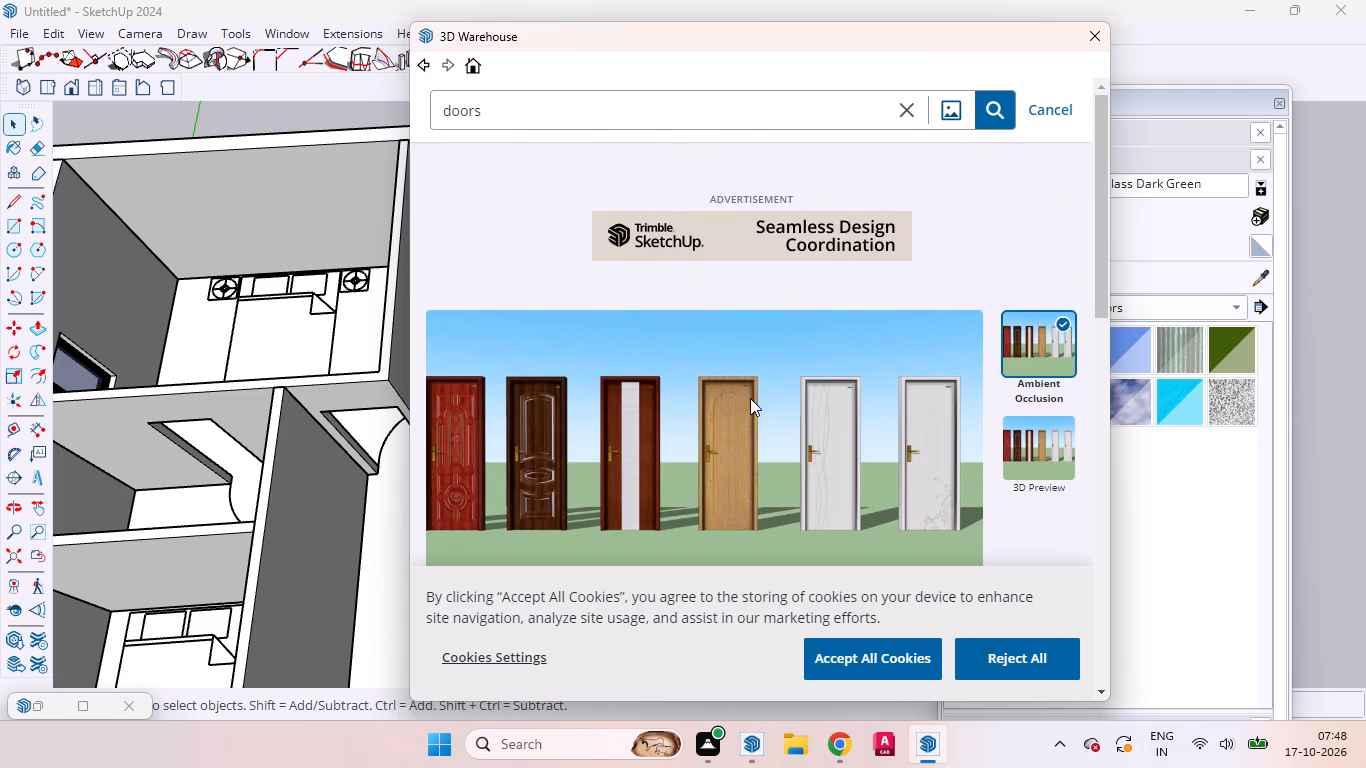
click(1023, 474)
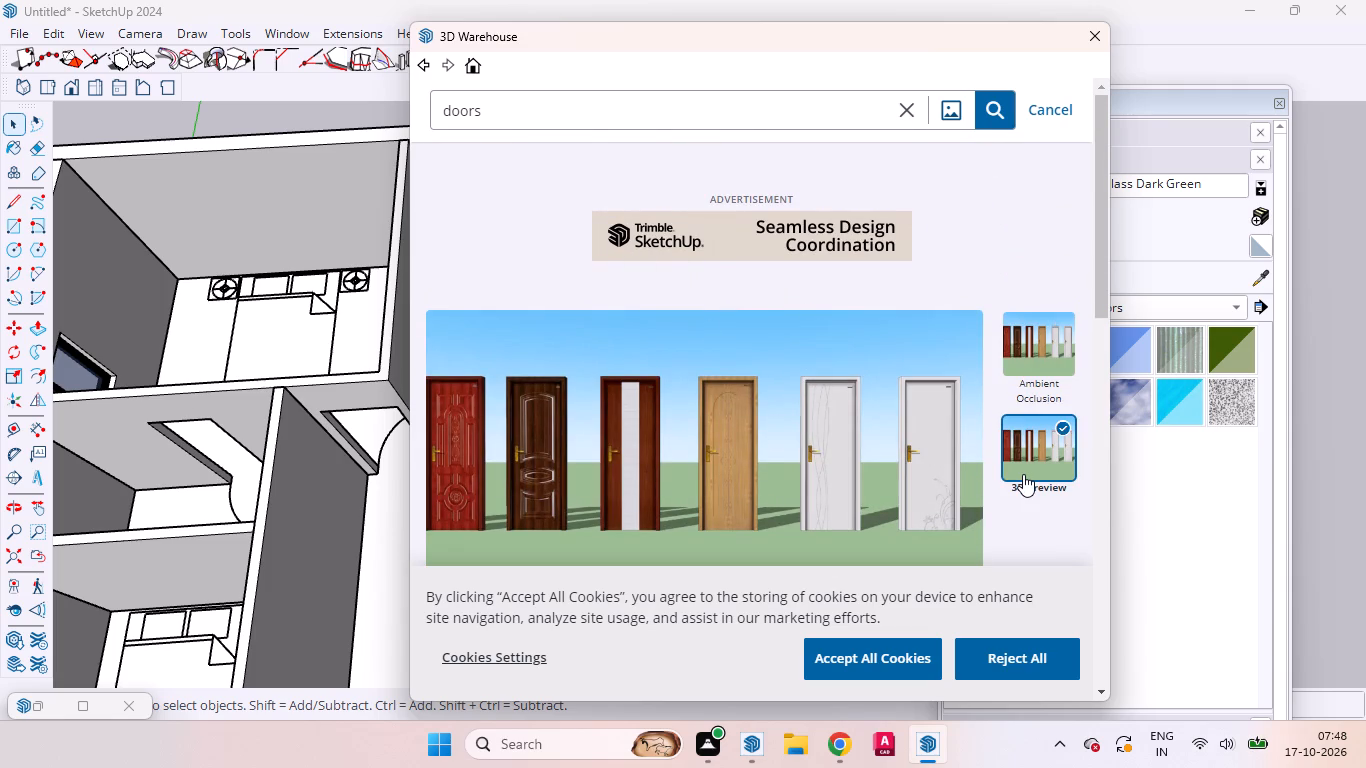
click(424, 69)
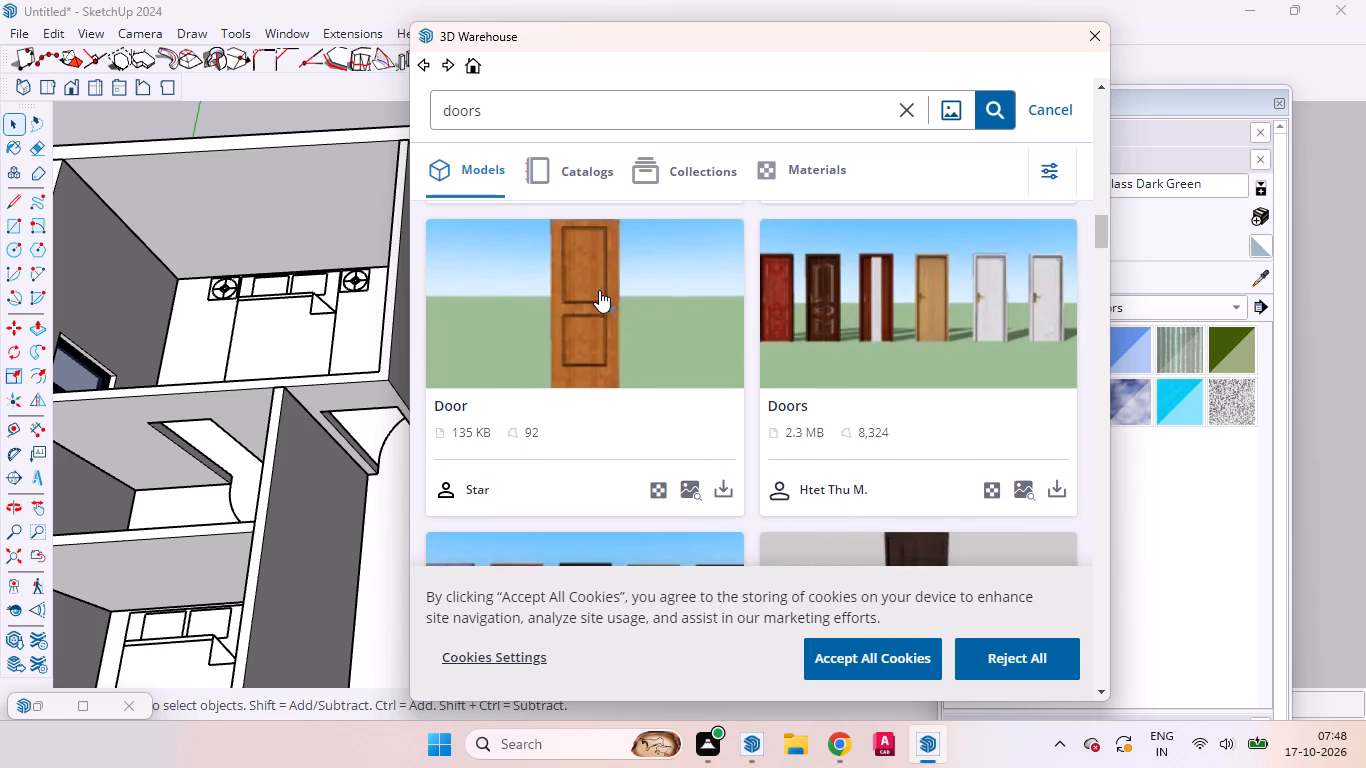
click(1058, 484)
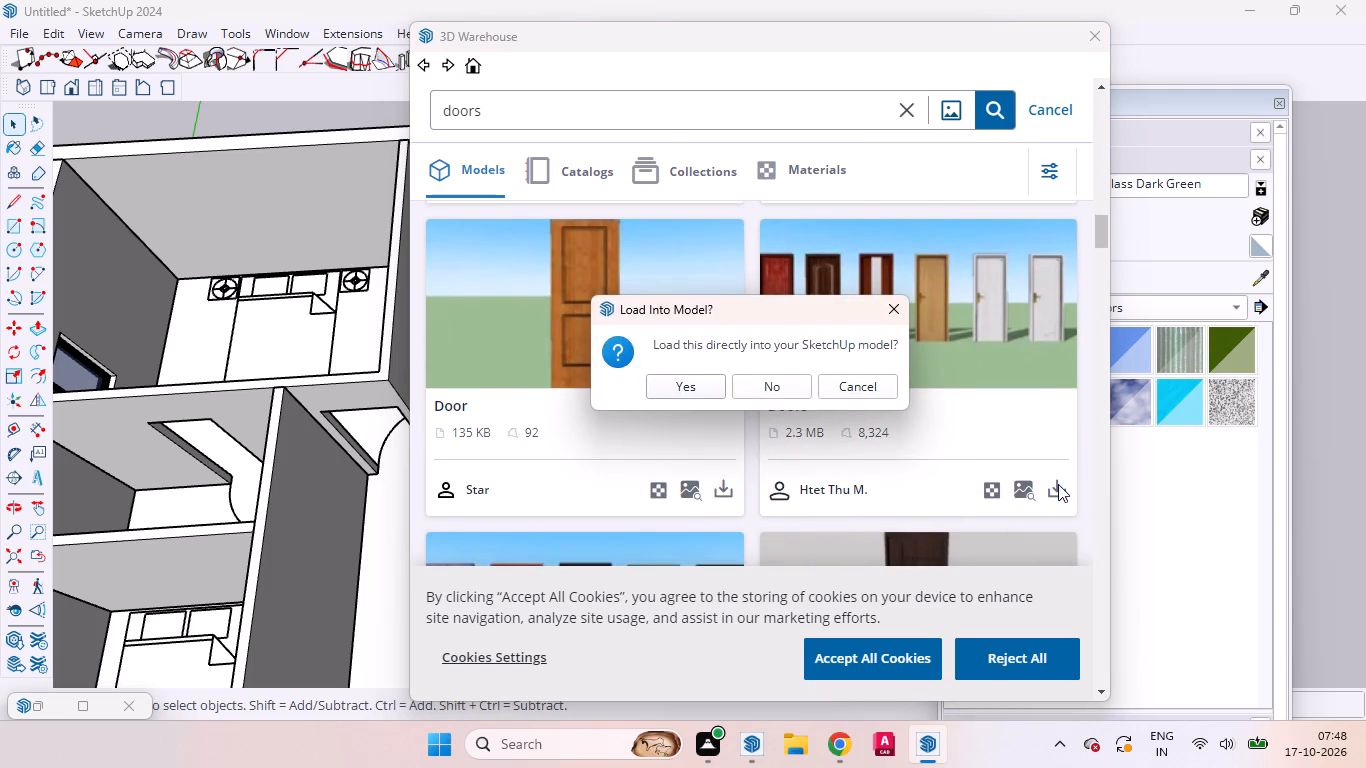
click(685, 388)
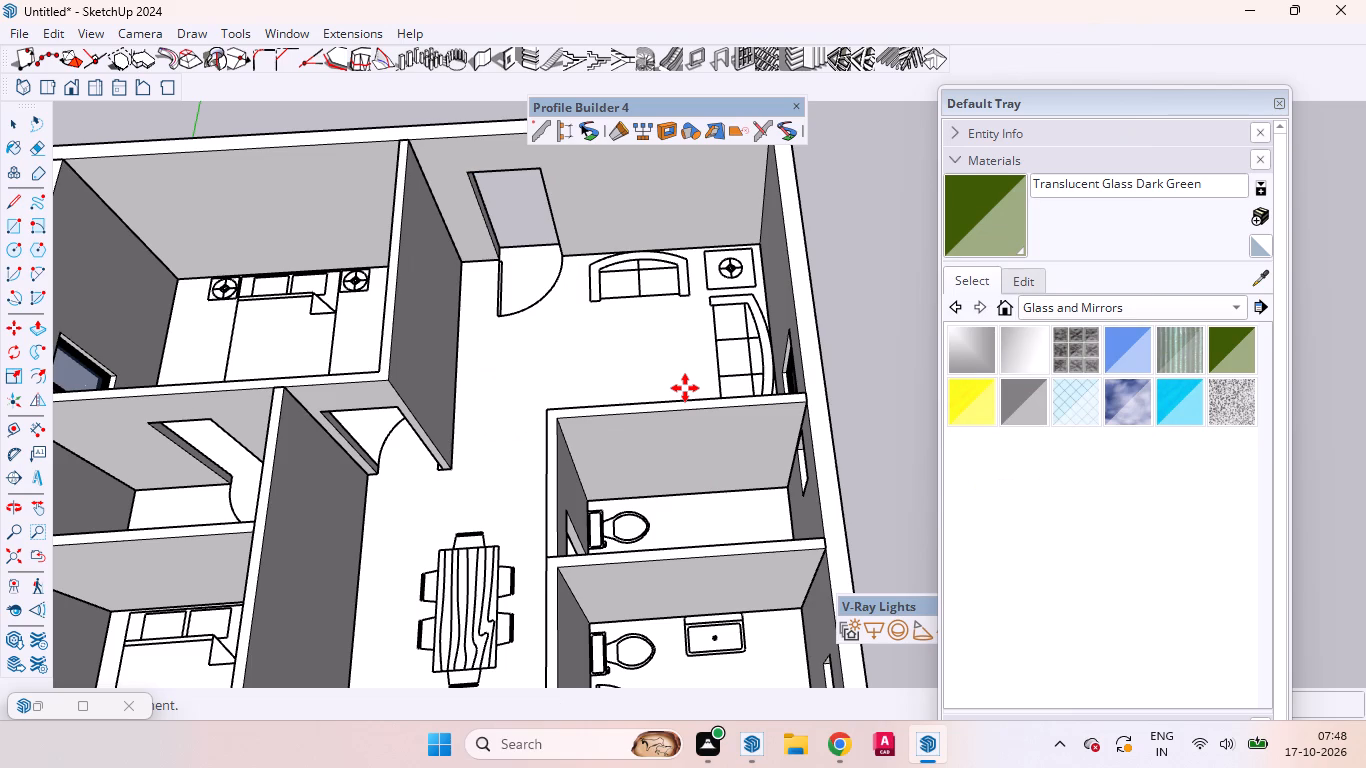
scroll(516, 373, down, 4)
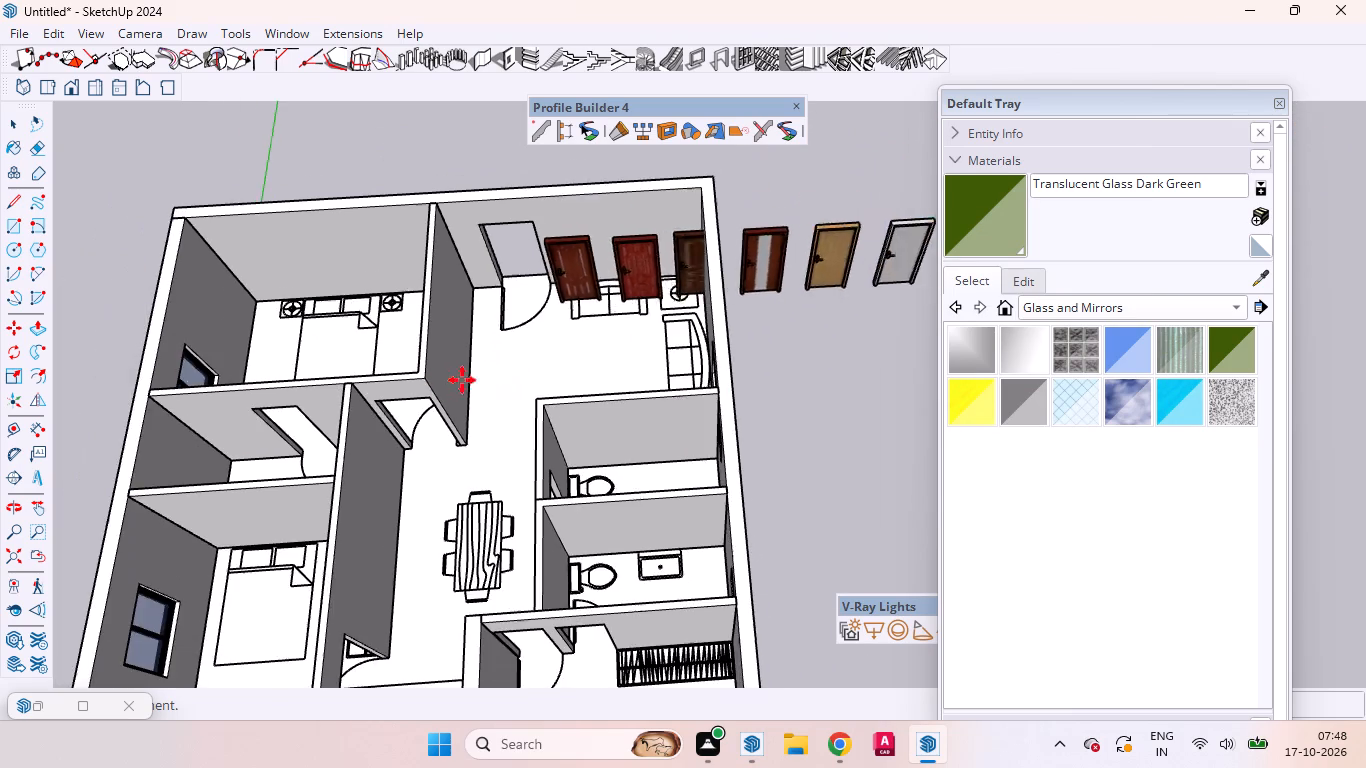
scroll(391, 381, down, 13)
click(577, 332)
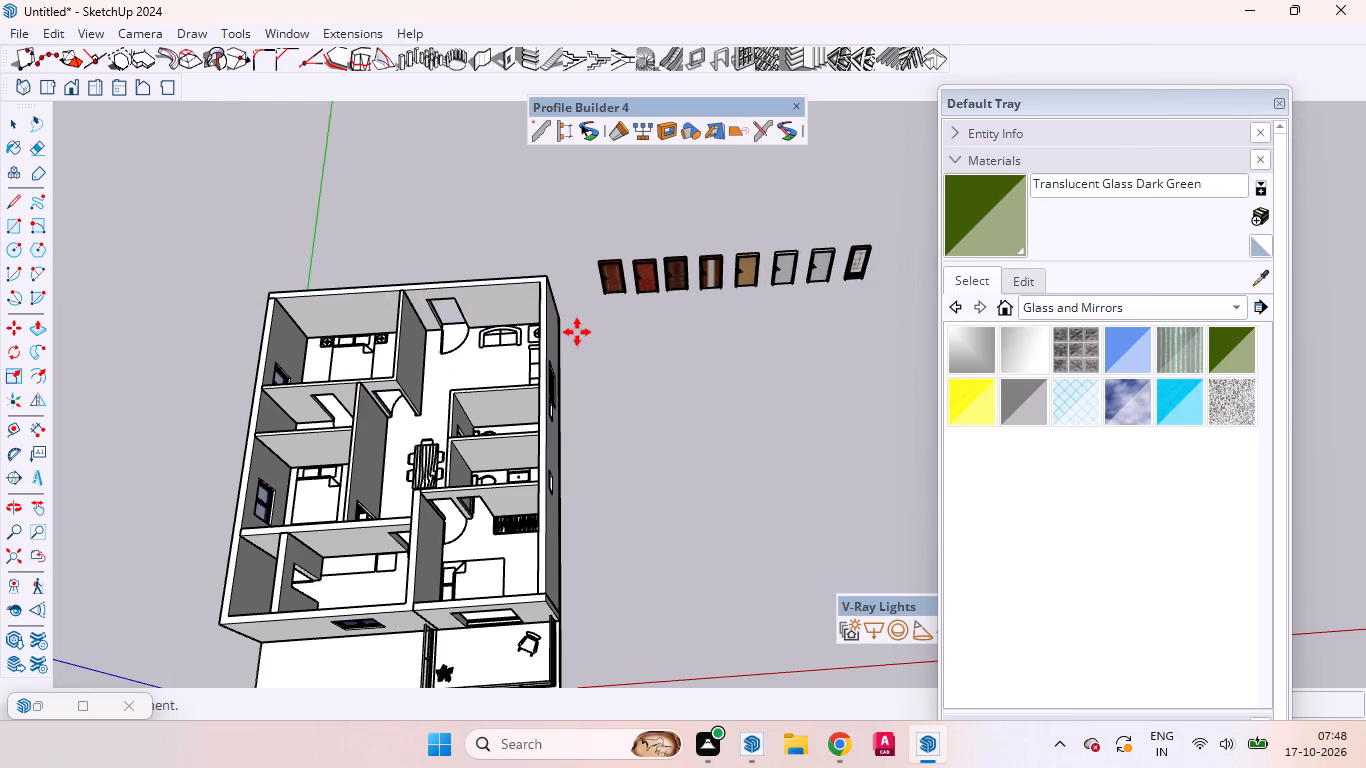
drag(778, 341, 762, 340)
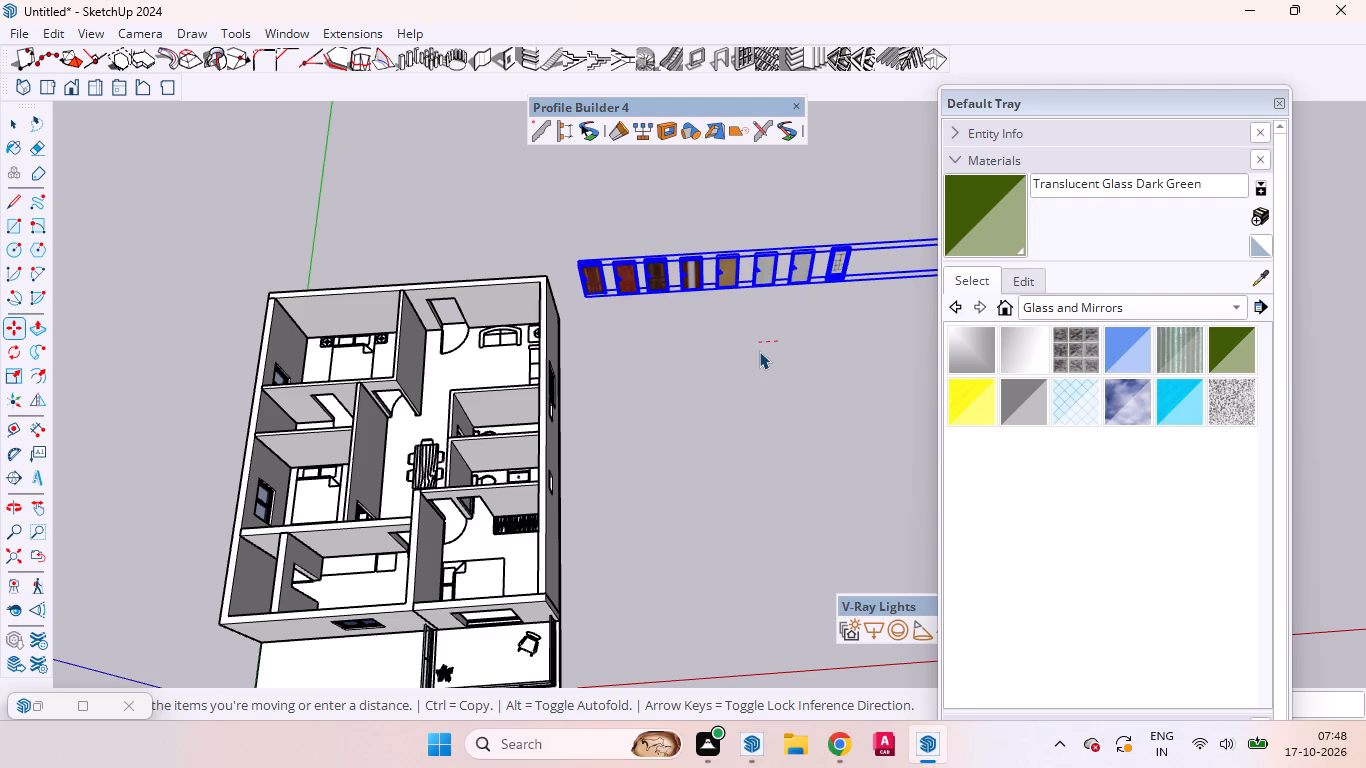
key(space)
click(753, 348)
Examine the house's door openings and the imported row of doors up close, comparing the door designs.
middle_drag(664, 308, 649, 144)
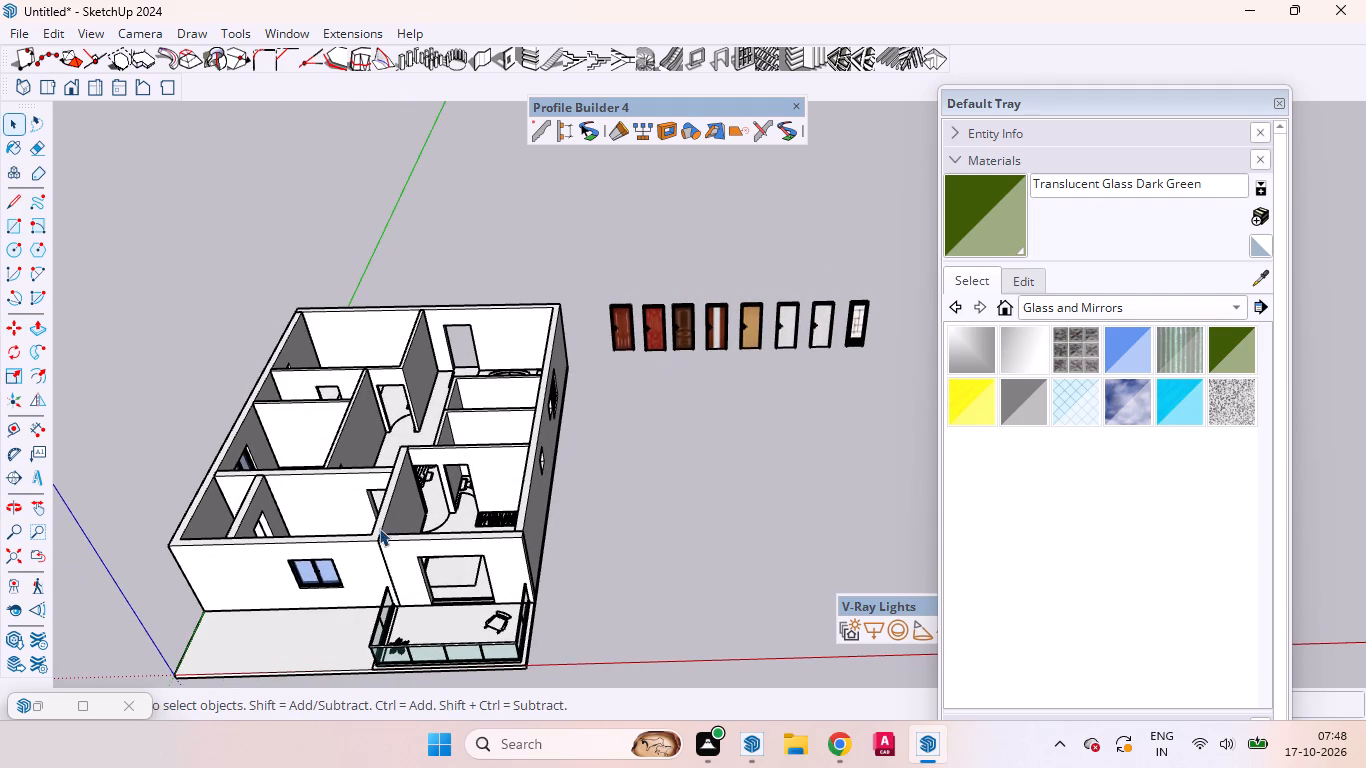
scroll(440, 485, up, 4)
scroll(443, 484, down, 1)
scroll(444, 484, up, 1)
scroll(444, 484, down, 3)
scroll(446, 484, up, 6)
scroll(515, 425, up, 1)
middle_drag(515, 430, 95, 509)
scroll(214, 460, down, 3)
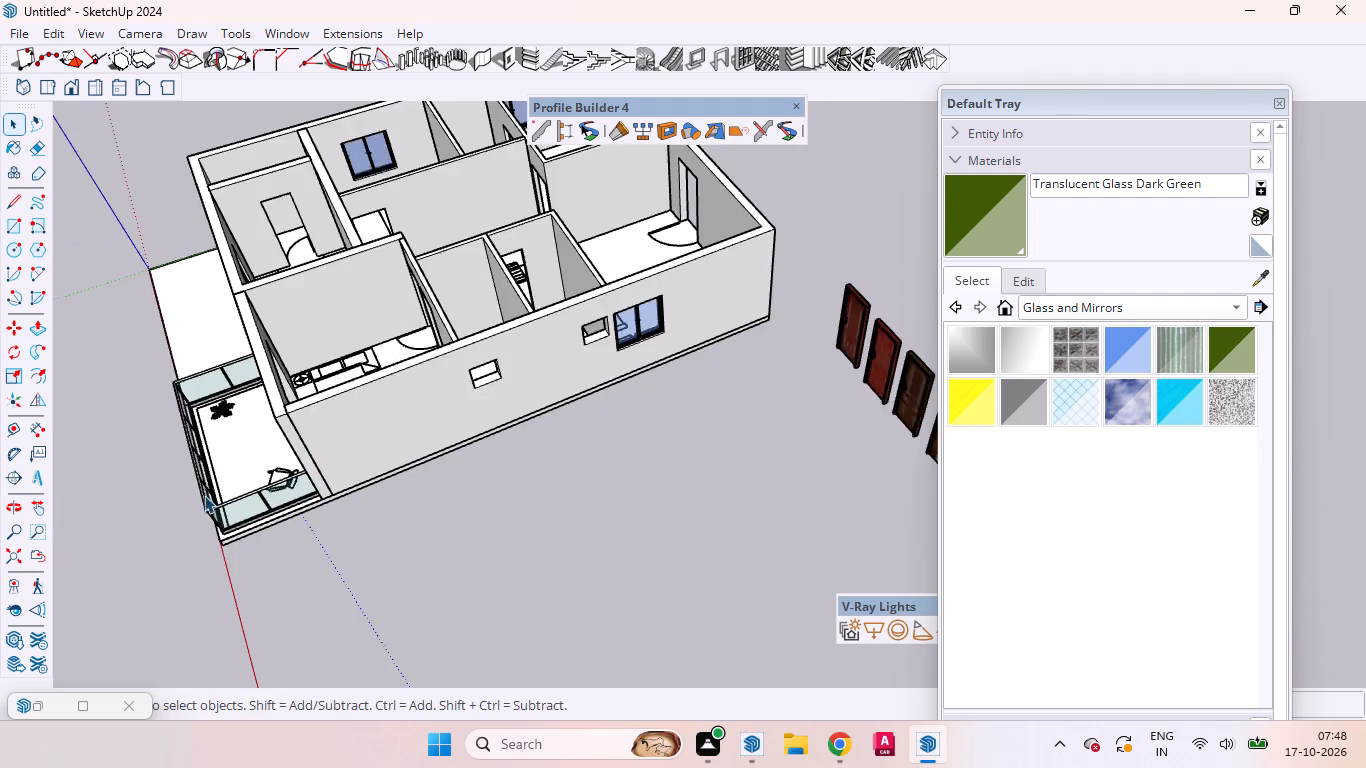
scroll(204, 495, down, 4)
scroll(209, 513, up, 2)
scroll(214, 520, down, 1)
middle_drag(687, 333, 117, 322)
scroll(672, 341, up, 1)
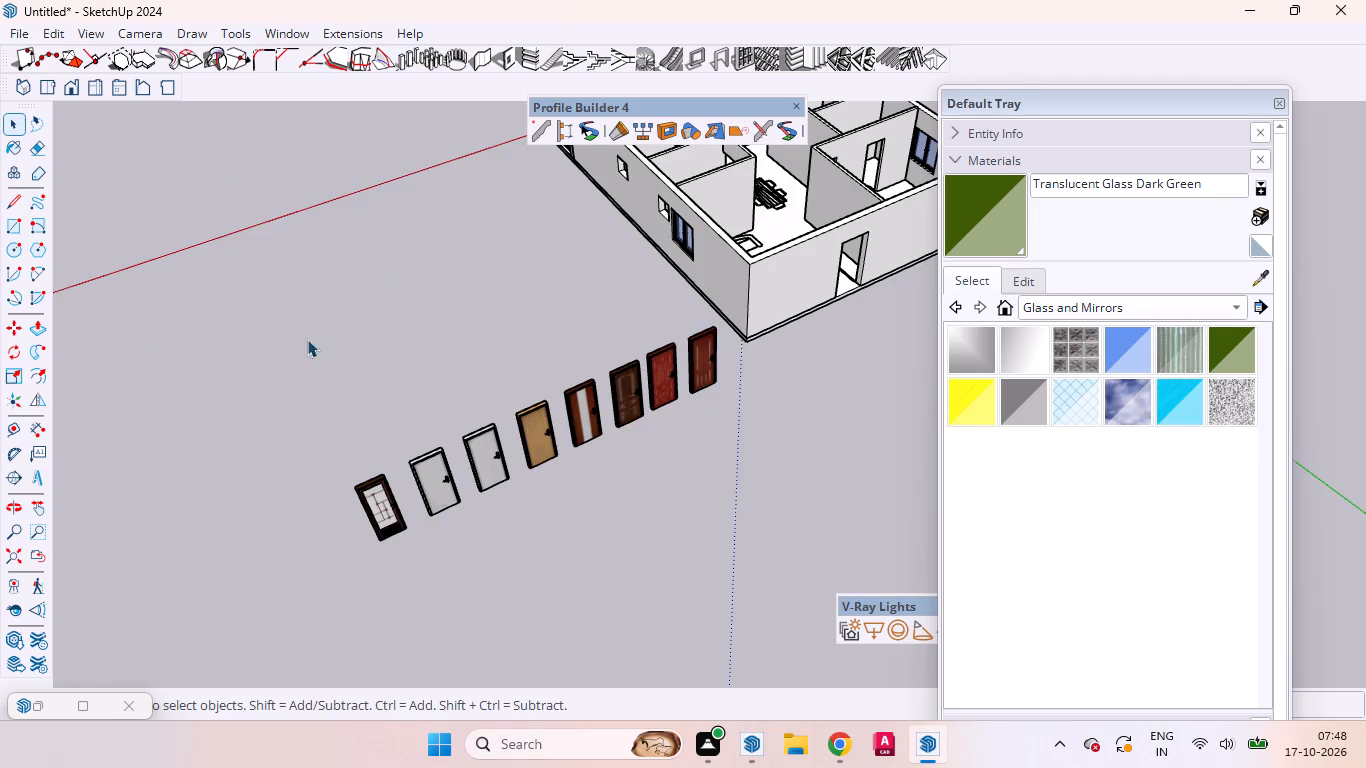
scroll(199, 363, down, 5)
scroll(462, 391, up, 12)
scroll(580, 383, down, 1)
scroll(581, 383, up, 4)
middle_drag(423, 420, 404, 380)
scroll(441, 315, down, 4)
scroll(424, 315, up, 4)
scroll(423, 315, down, 1)
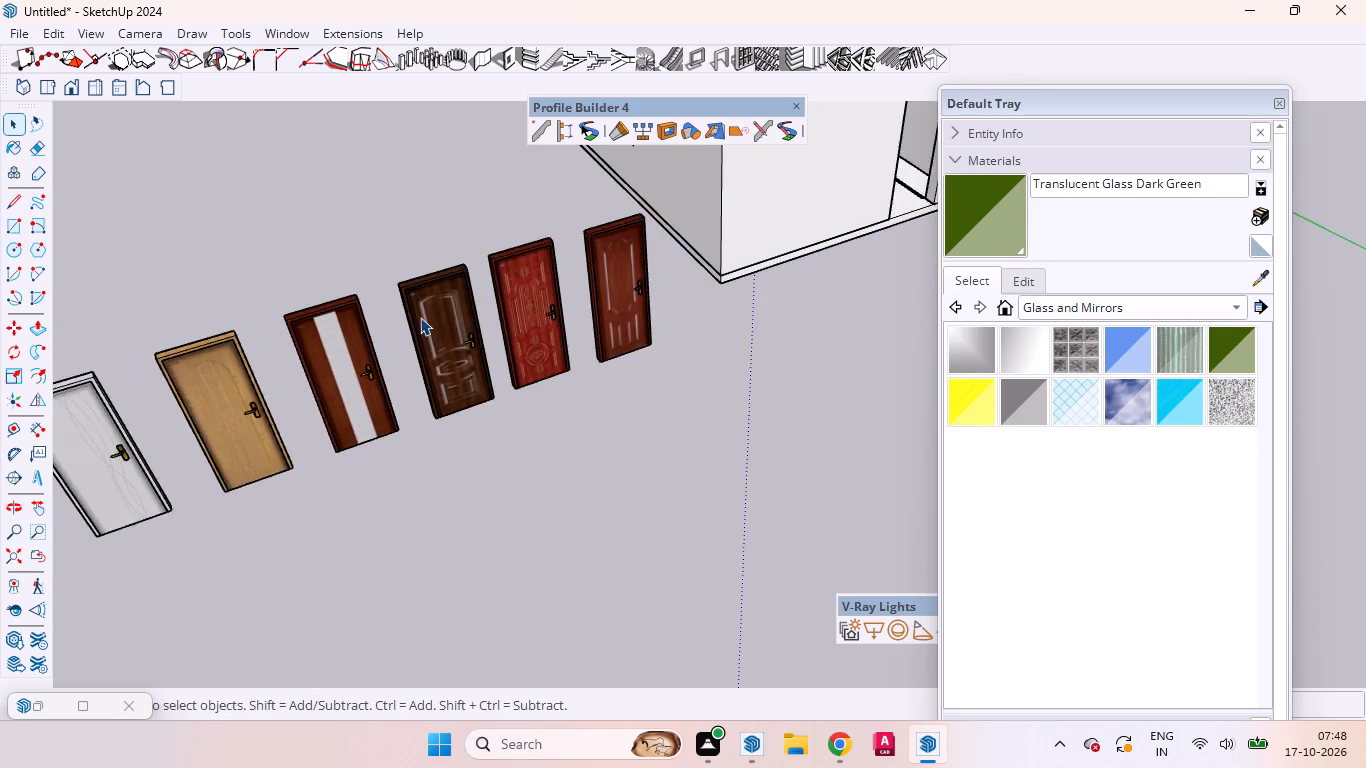
middle_drag(468, 347, 411, 318)
scroll(503, 297, up, 7)
scroll(693, 291, down, 6)
scroll(748, 299, up, 5)
scroll(750, 300, down, 3)
scroll(759, 307, up, 2)
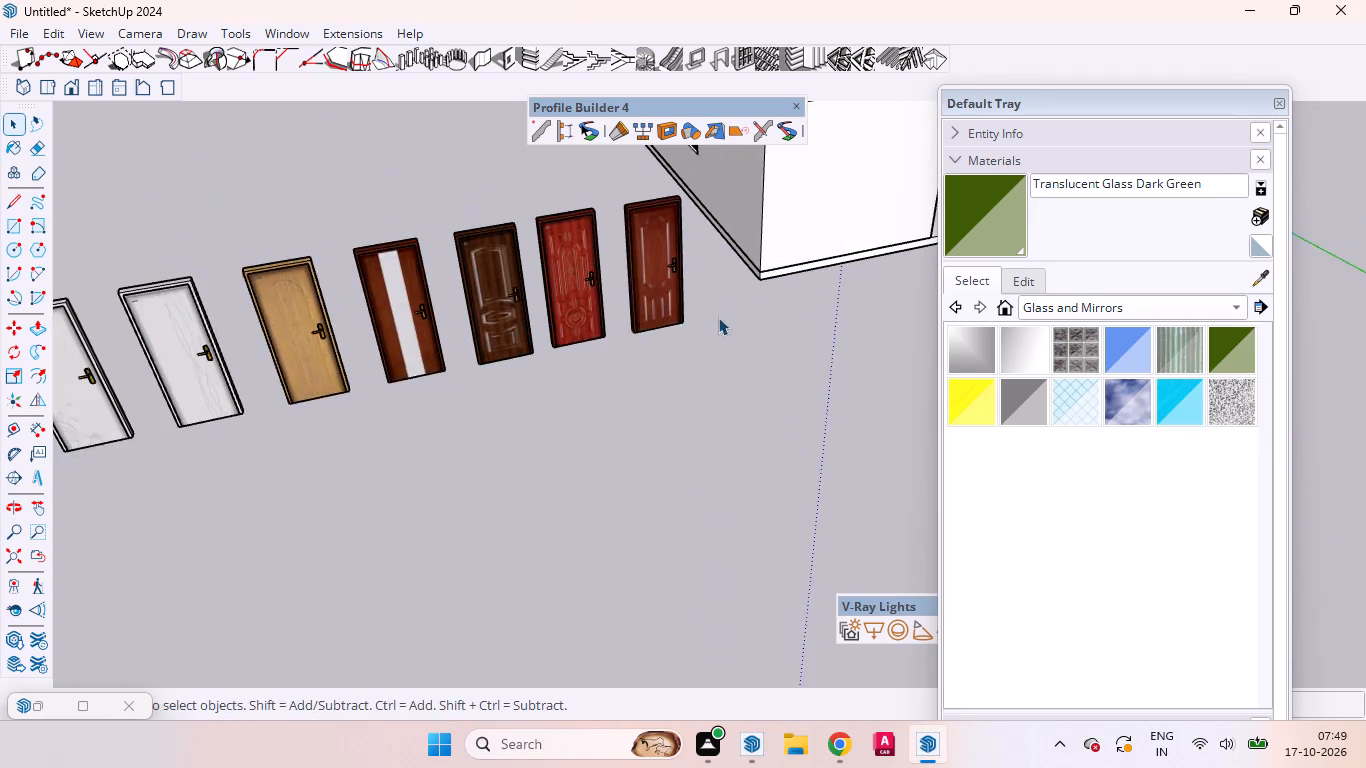
scroll(718, 317, up, 3)
scroll(447, 331, down, 4)
scroll(450, 328, up, 10)
scroll(462, 317, down, 9)
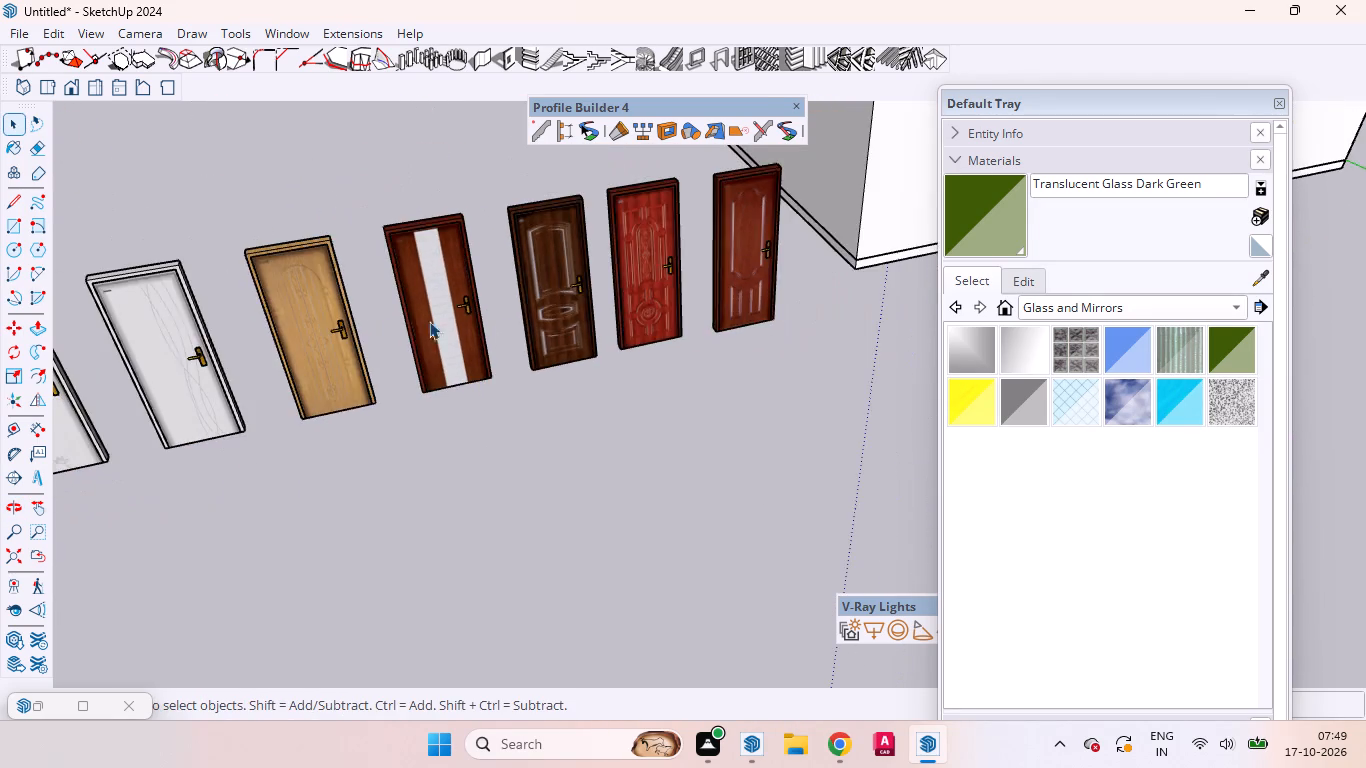
scroll(360, 316, down, 3)
scroll(377, 315, up, 1)
scroll(380, 315, down, 13)
scroll(376, 315, up, 4)
scroll(381, 313, down, 1)
scroll(381, 313, up, 1)
scroll(381, 313, down, 1)
scroll(459, 313, up, 2)
scroll(459, 313, down, 1)
scroll(460, 313, up, 7)
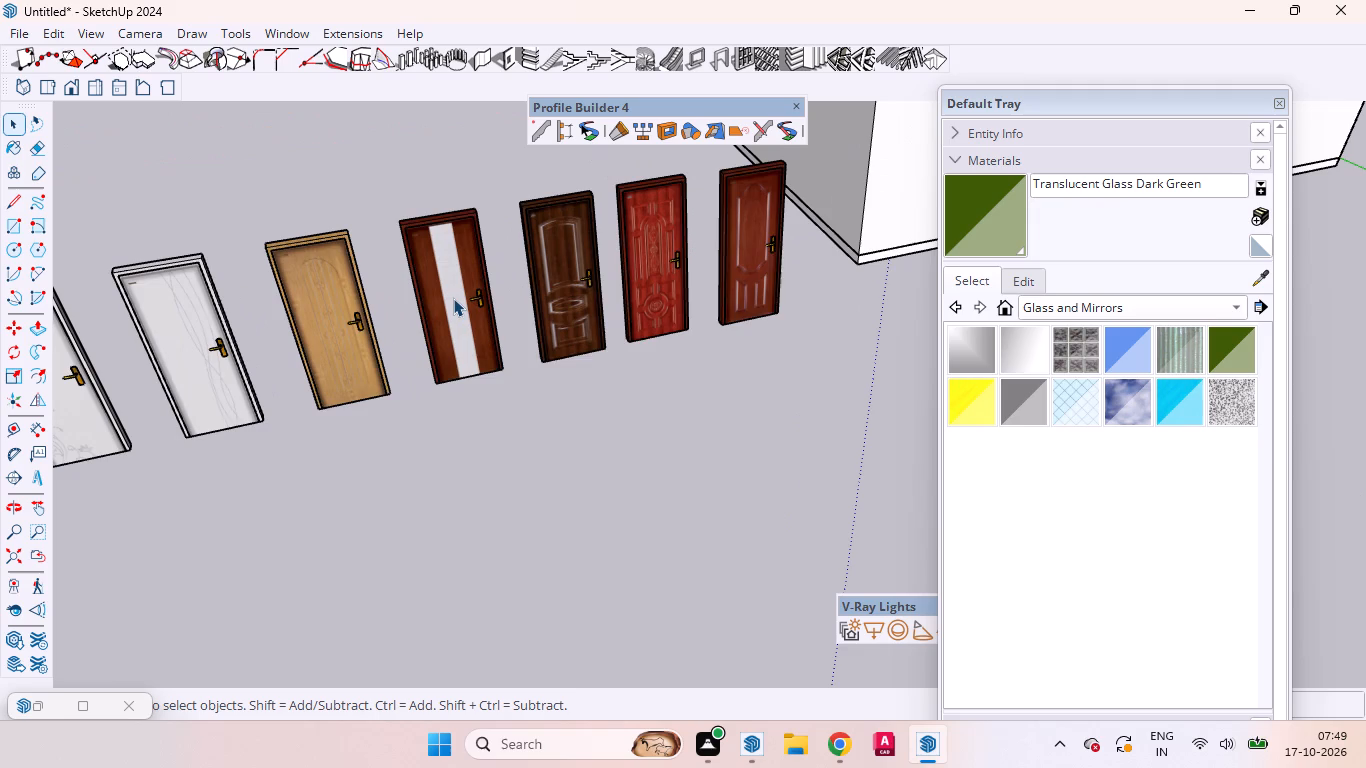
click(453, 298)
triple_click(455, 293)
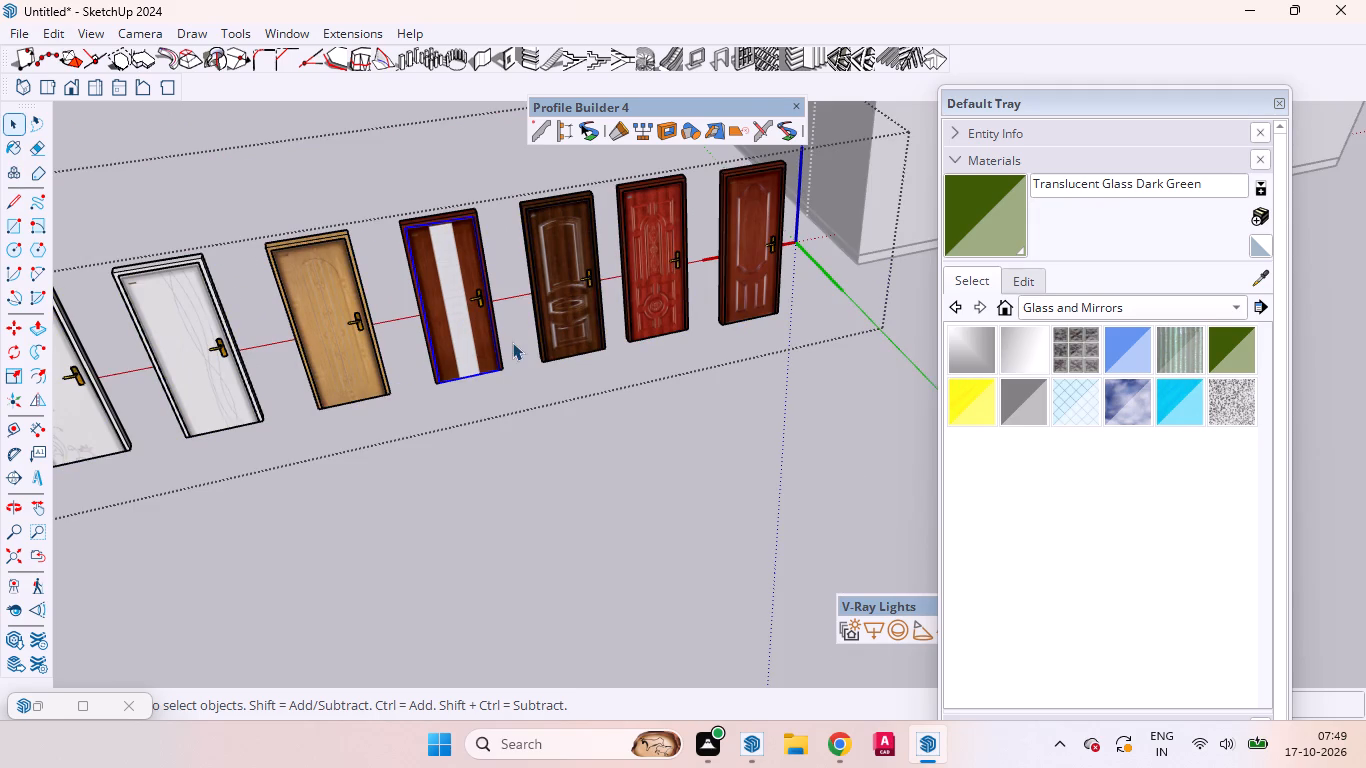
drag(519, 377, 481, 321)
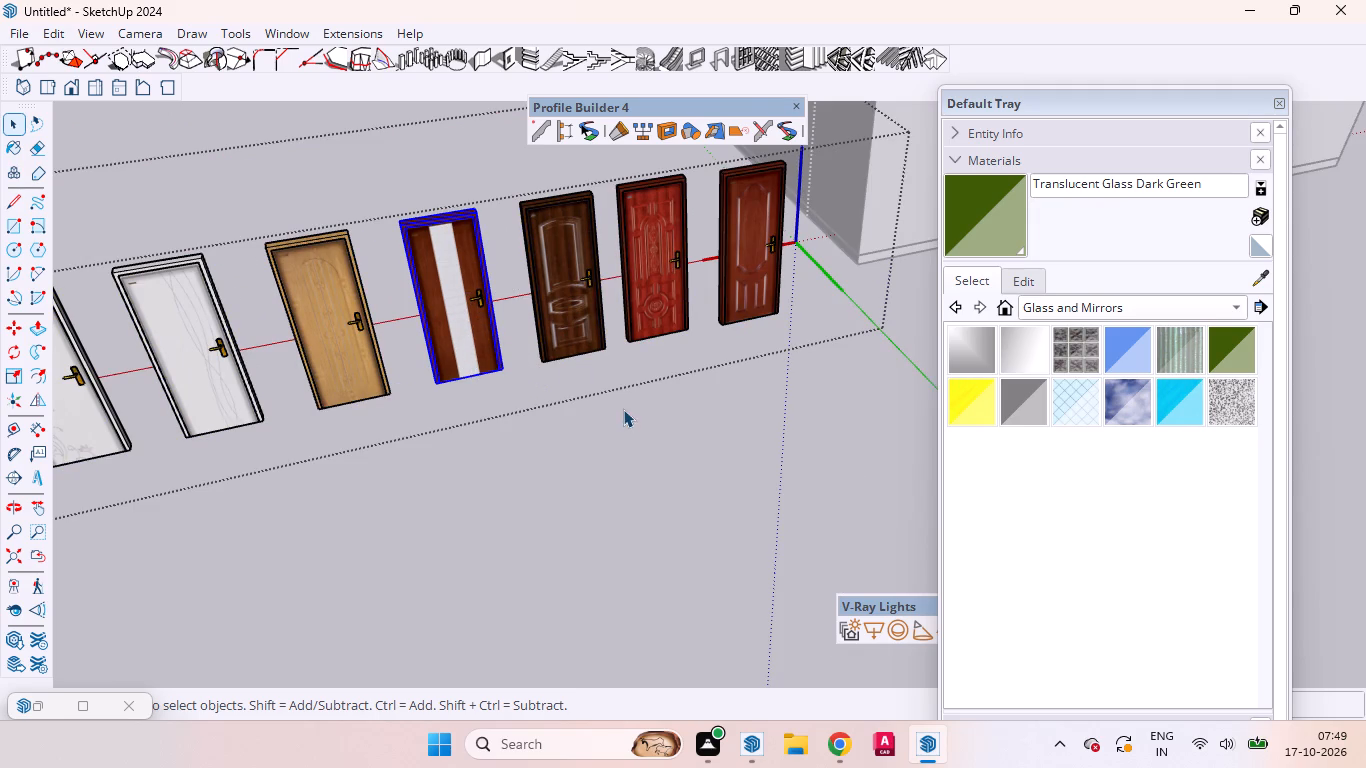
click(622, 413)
Explode the imported doors component into separate doors.
right_click(575, 315)
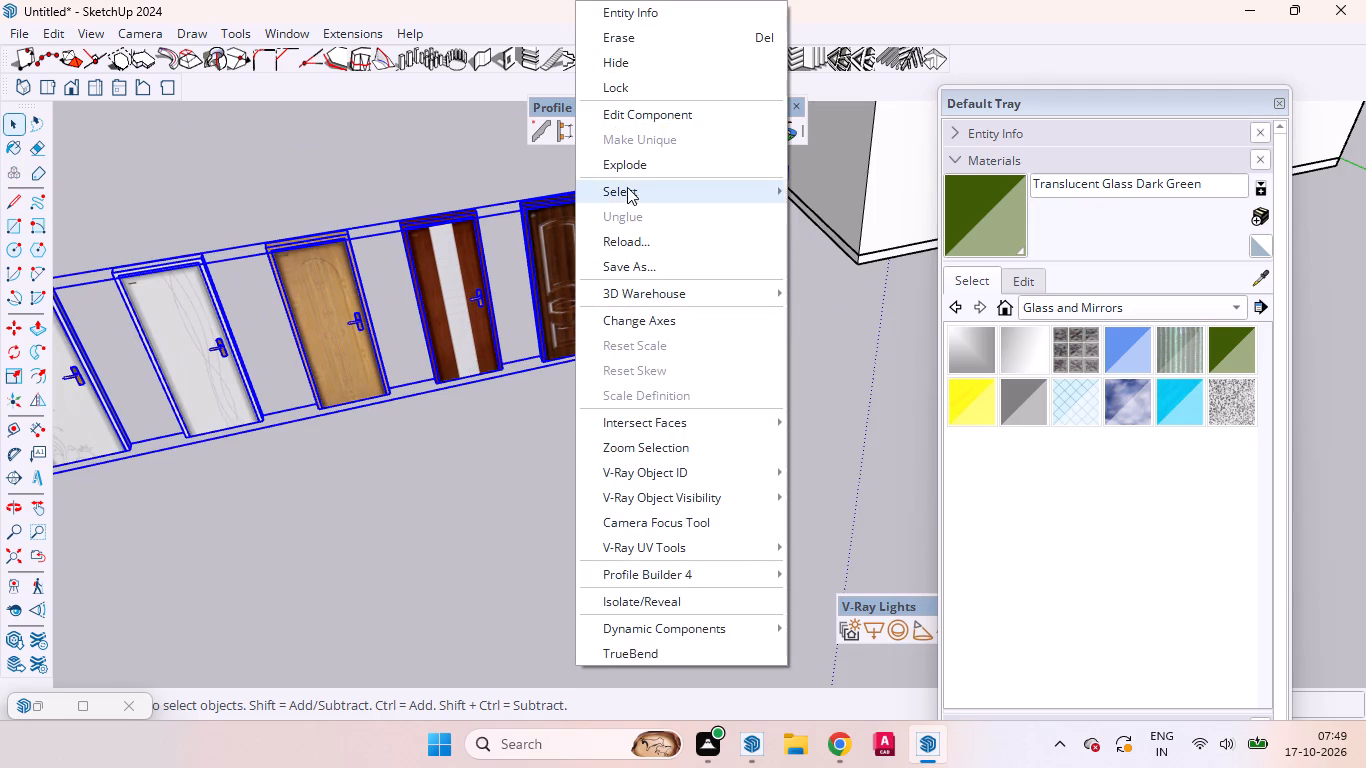
click(625, 163)
click(500, 382)
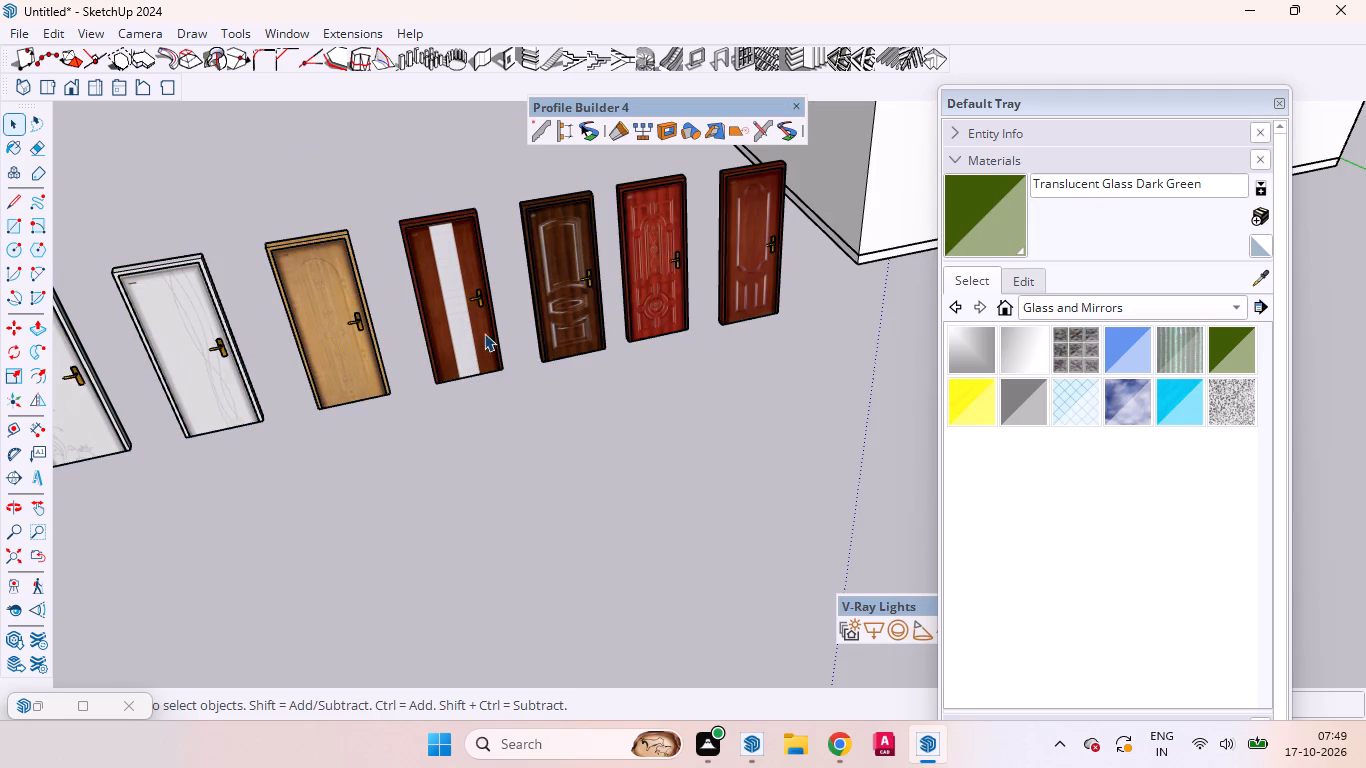
Select the whole reddish-brown door with the white centre stripe, including its frame and handle.
drag(523, 388, 483, 364)
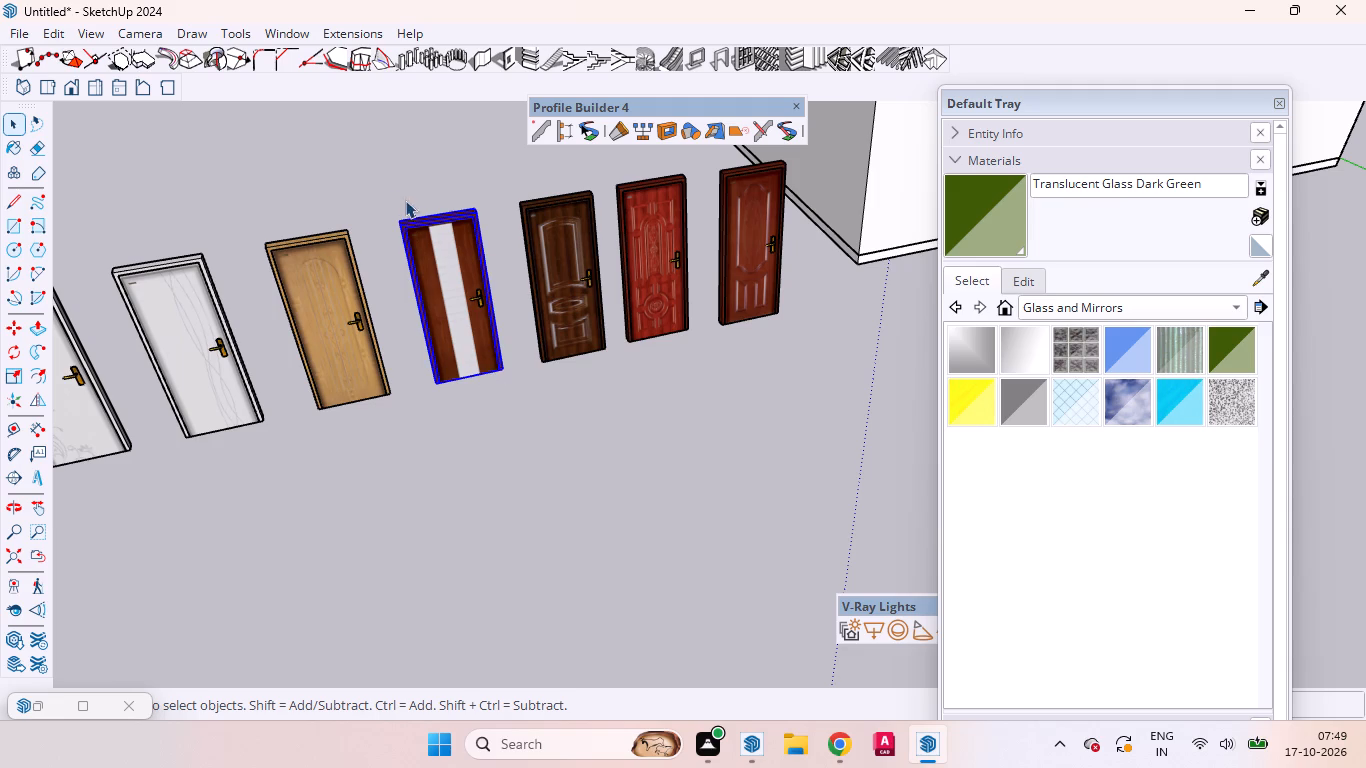
drag(382, 191, 476, 305)
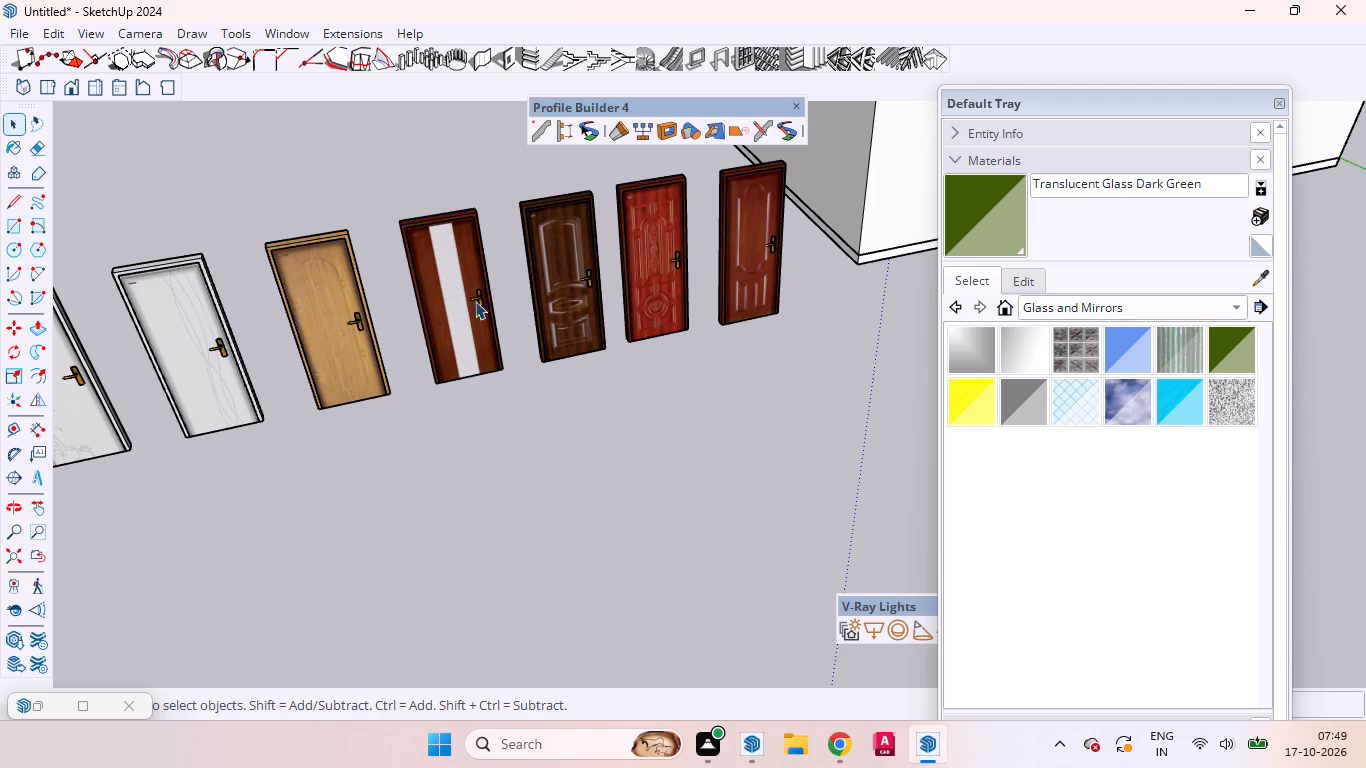
Move the reddish-brown door with the white centre stripe, including its frame and handle, forward out of the door row.
middle_drag(495, 390, 470, 382)
click(465, 329)
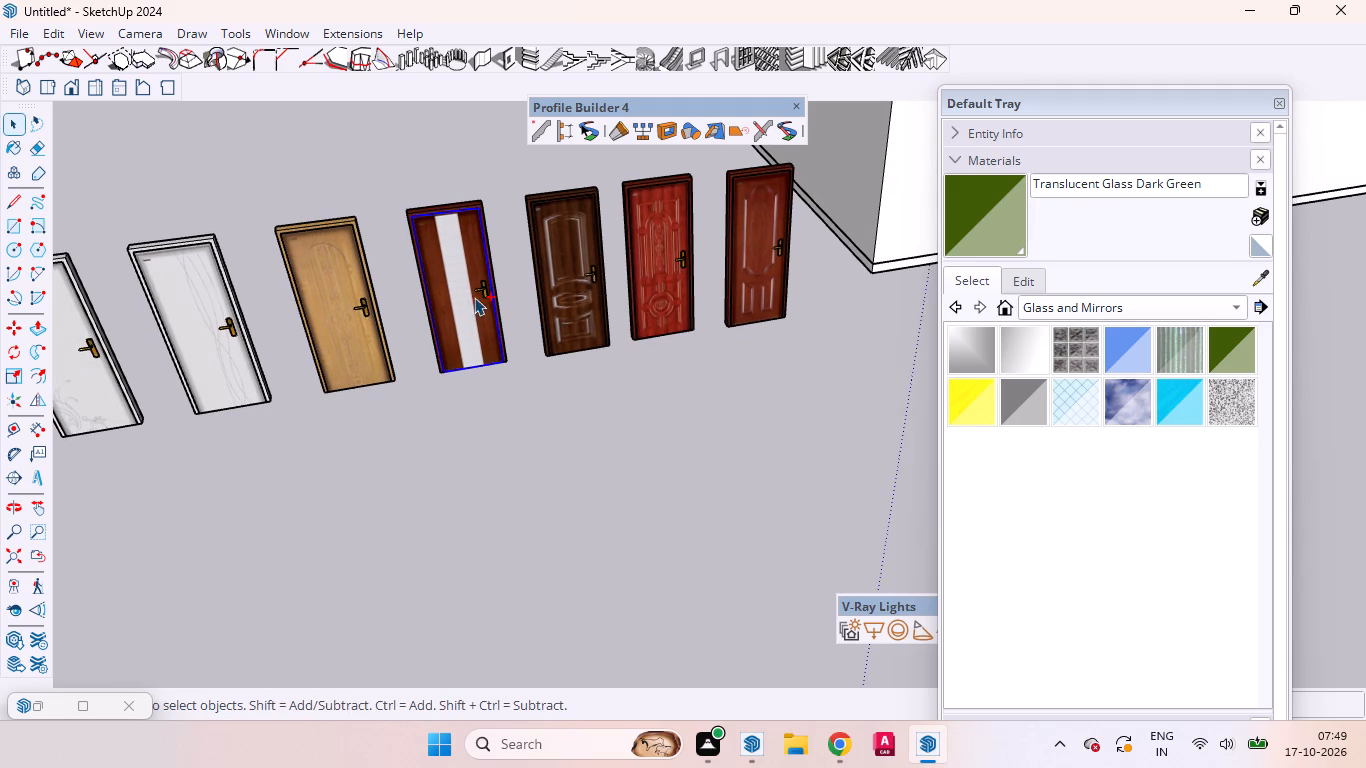
ctrl+drag(513, 385, 459, 317)
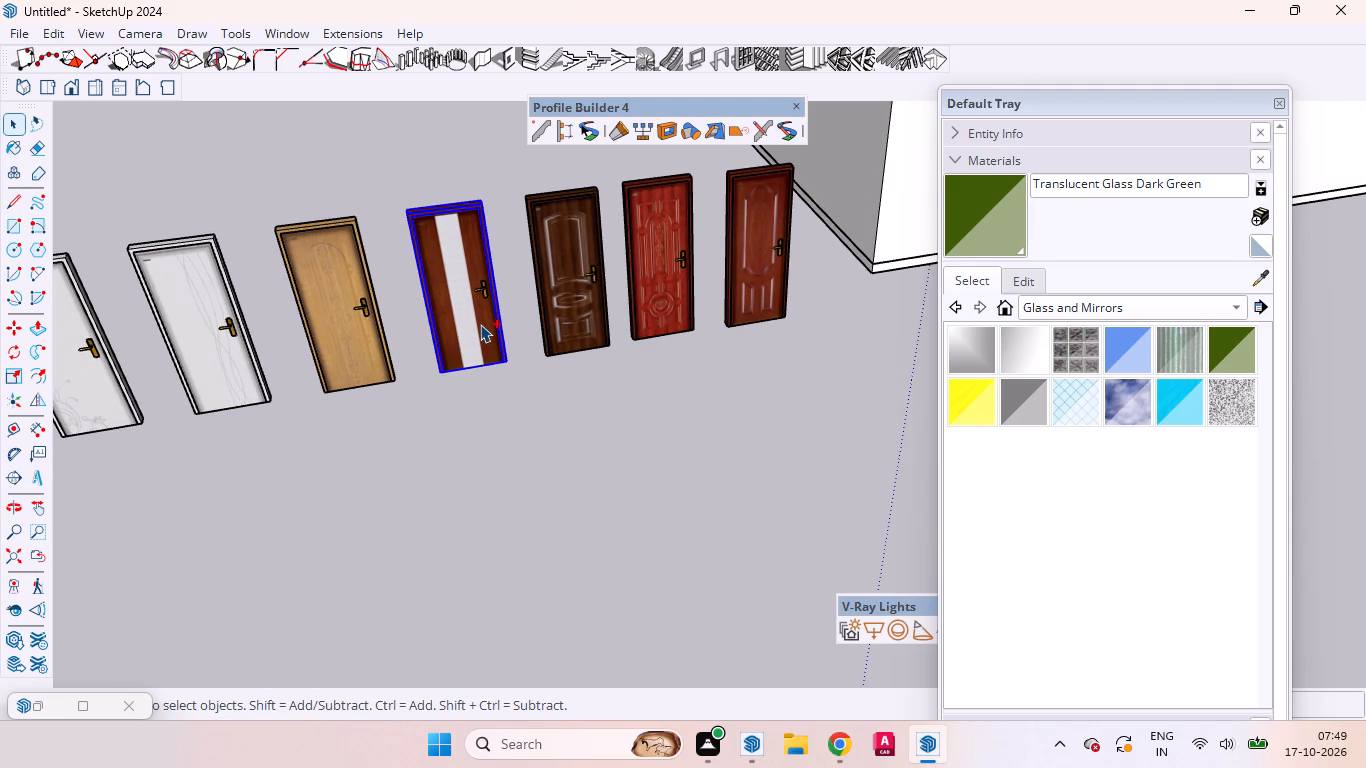
ctrl+drag(482, 366, 454, 290)
ctrl+drag(486, 315, 445, 236)
middle_drag(406, 232, 986, 262)
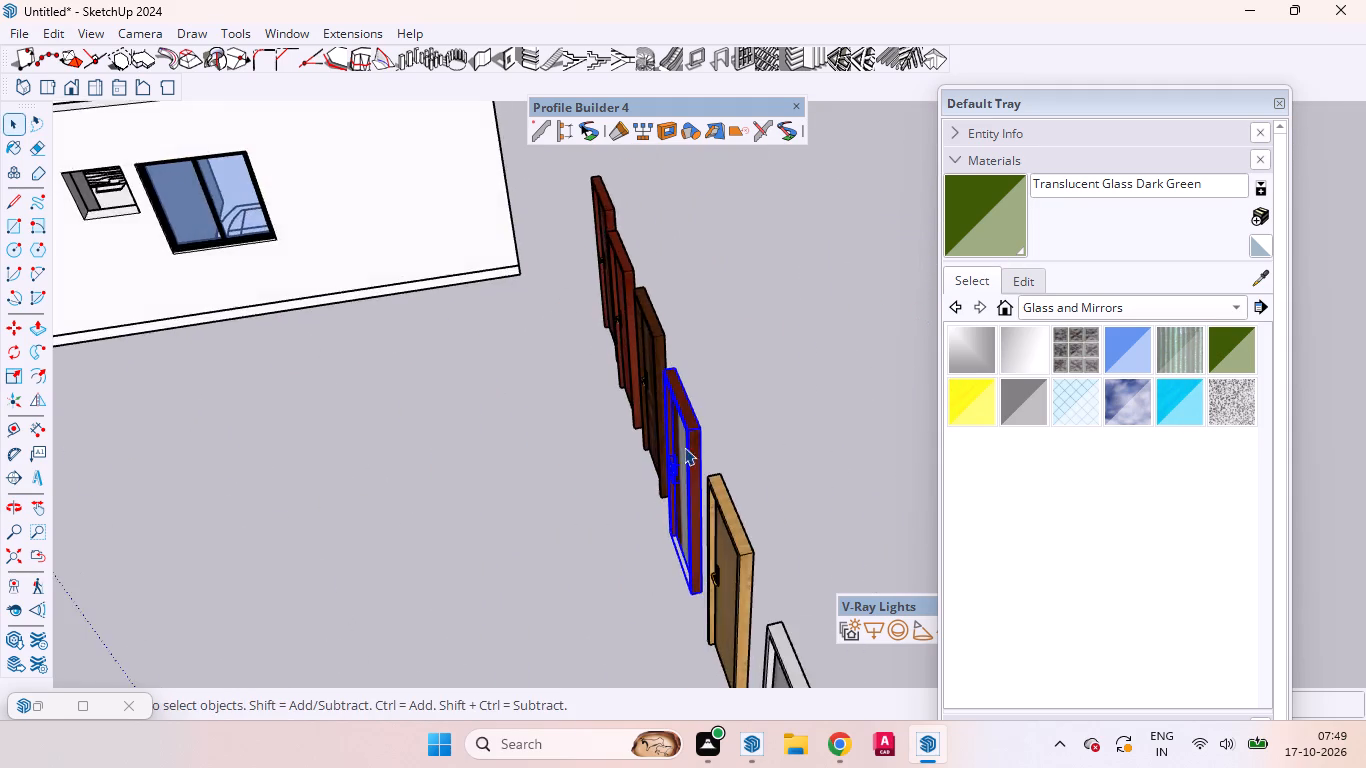
scroll(684, 447, up, 6)
middle_drag(643, 485, 192, 442)
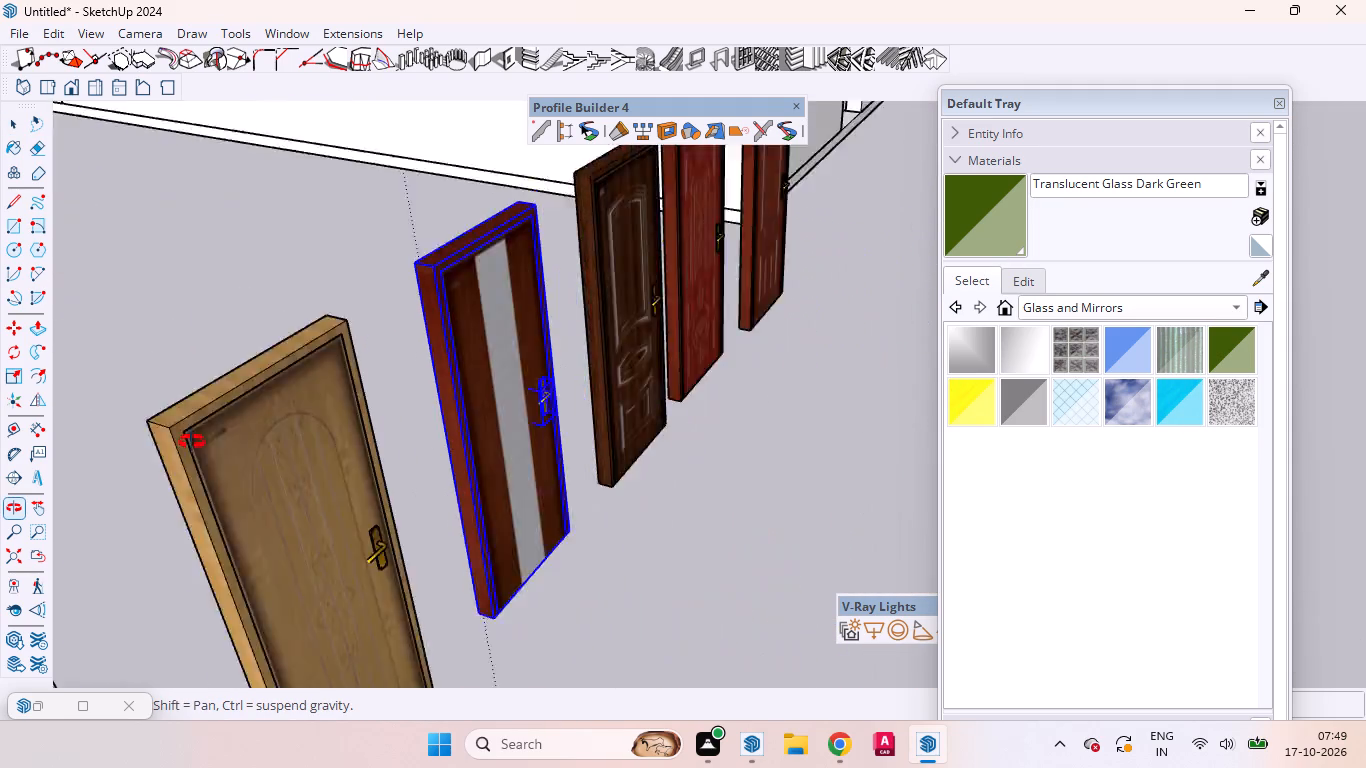
middle_drag(192, 442, 126, 446)
scroll(122, 418, up, 1)
click(476, 313)
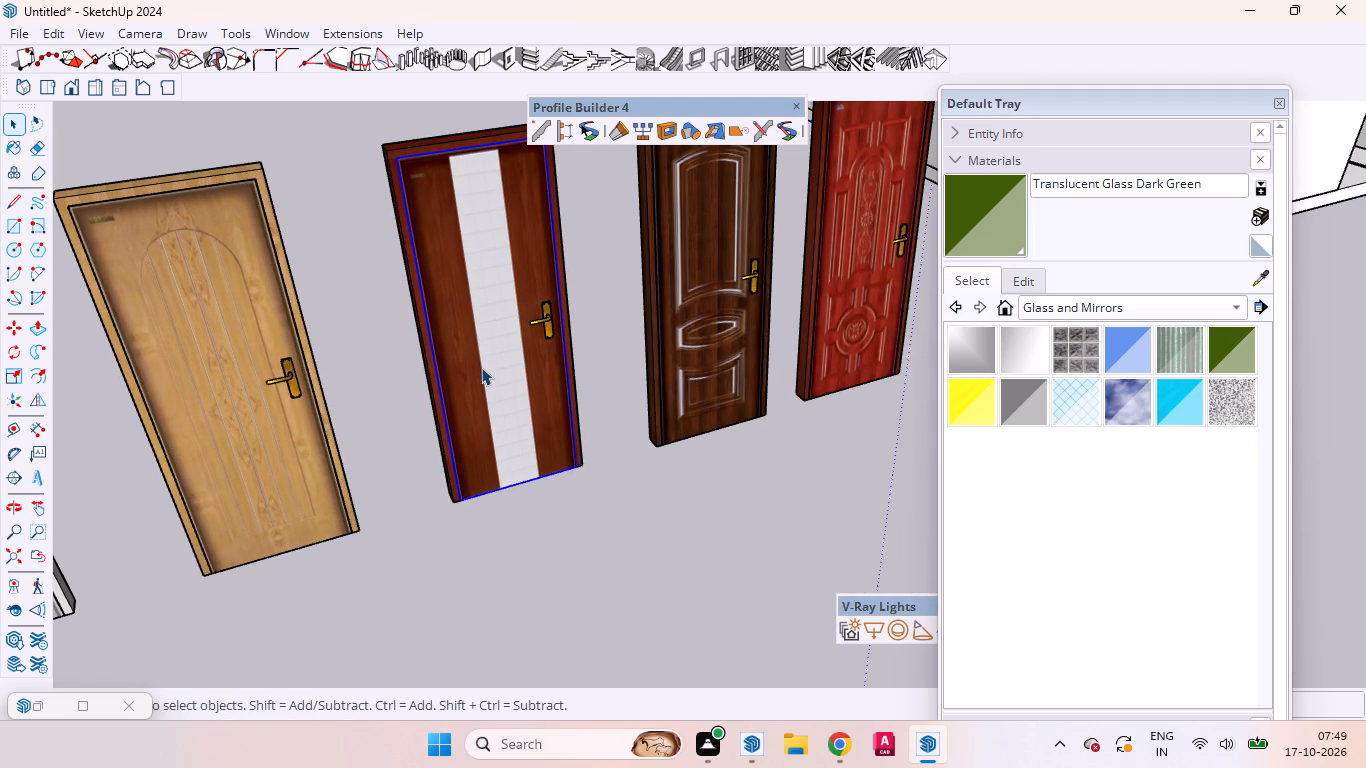
drag(577, 503, 494, 391)
ctrl+drag(533, 427, 489, 238)
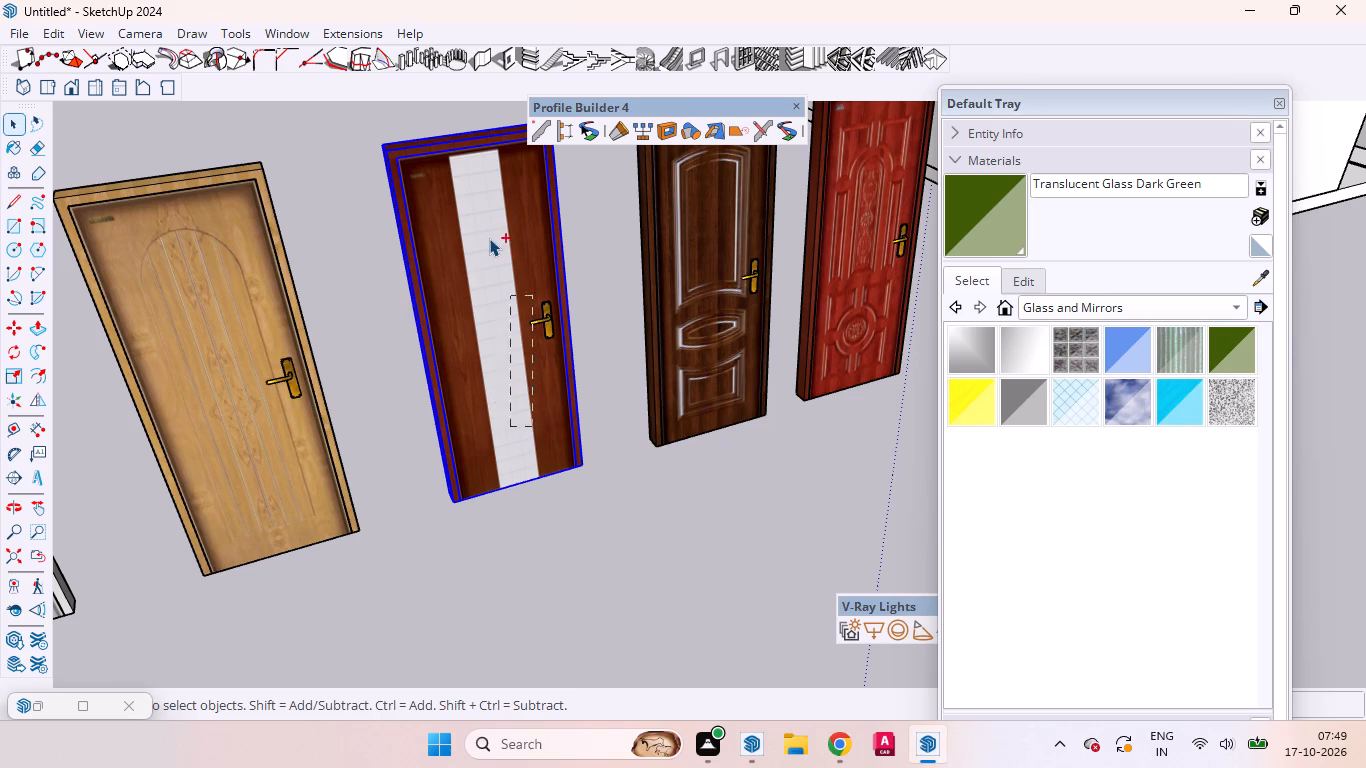
ctrl+drag(489, 238, 490, 238)
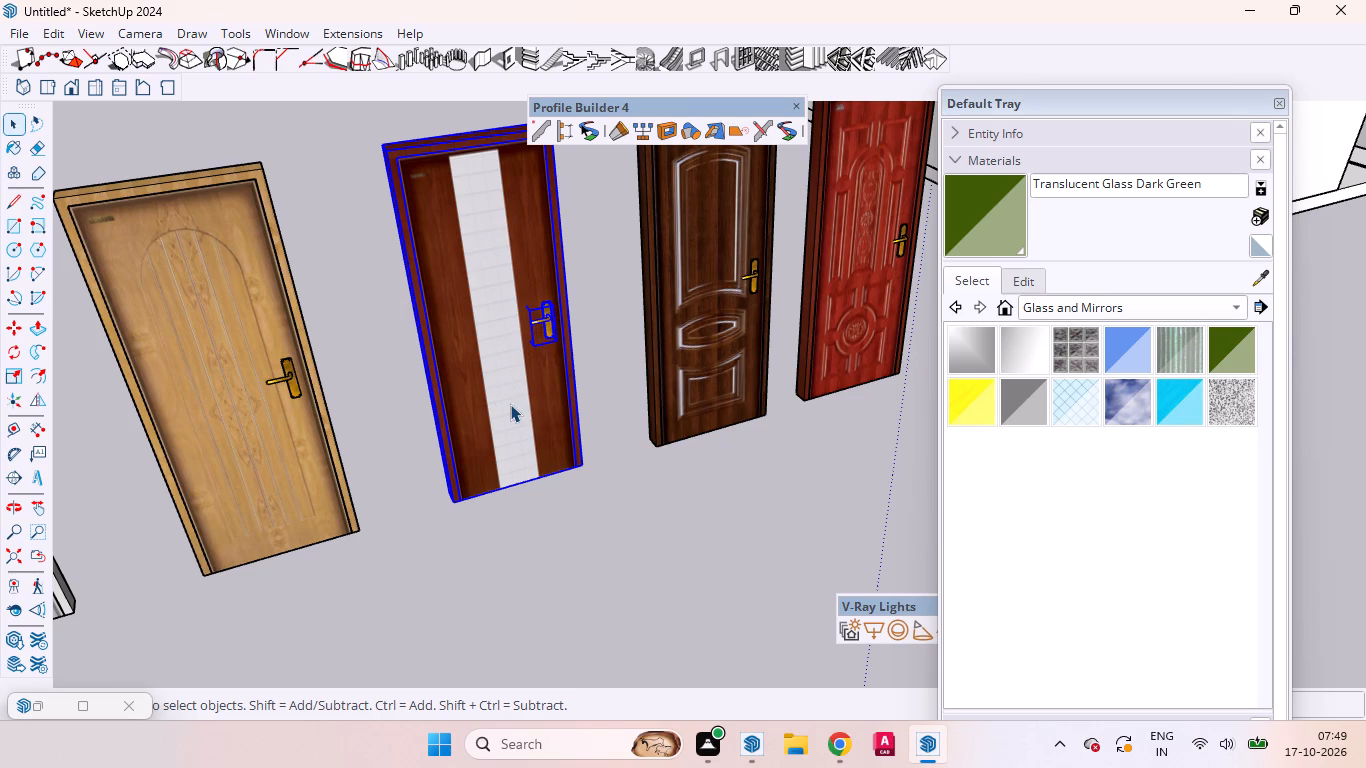
key(m)
click(587, 472)
scroll(499, 469, down, 1)
scroll(495, 468, up, 2)
scroll(492, 467, down, 3)
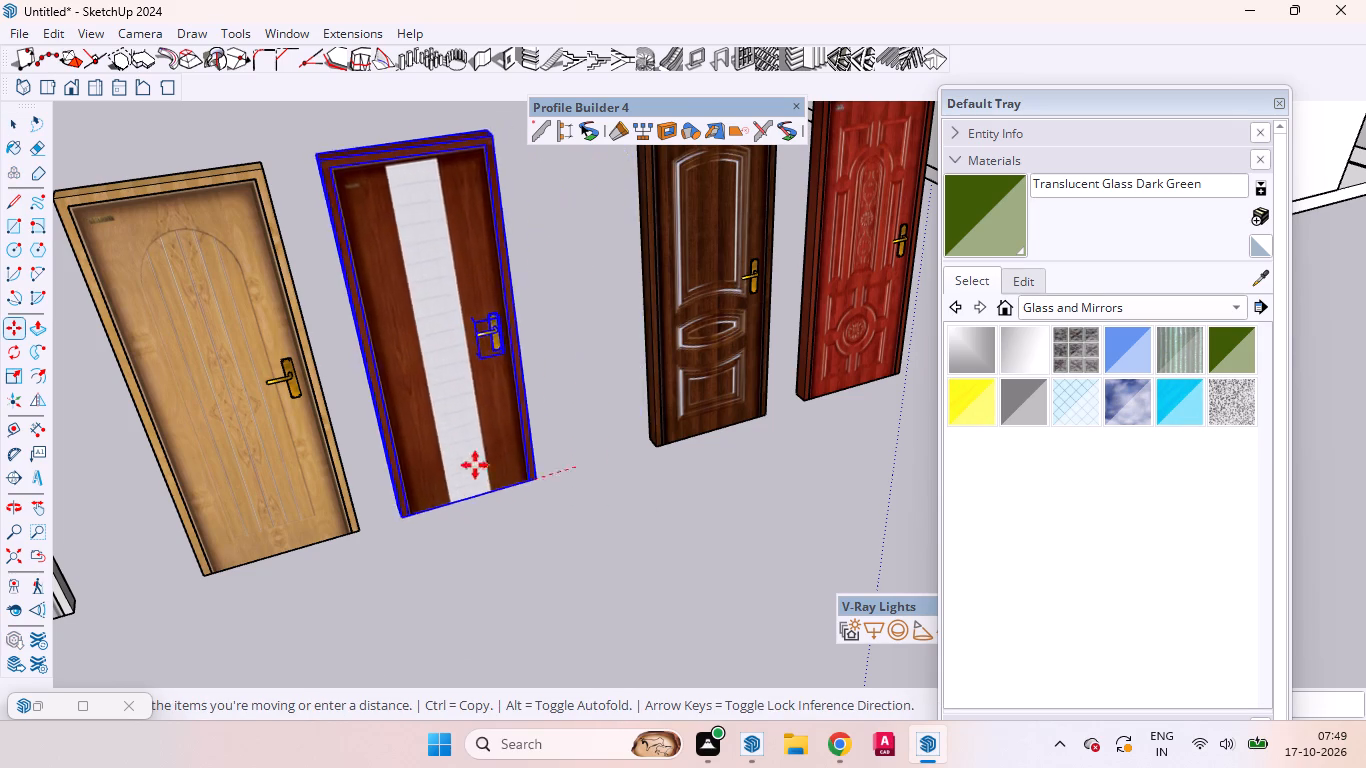
scroll(475, 465, down, 7)
click(601, 552)
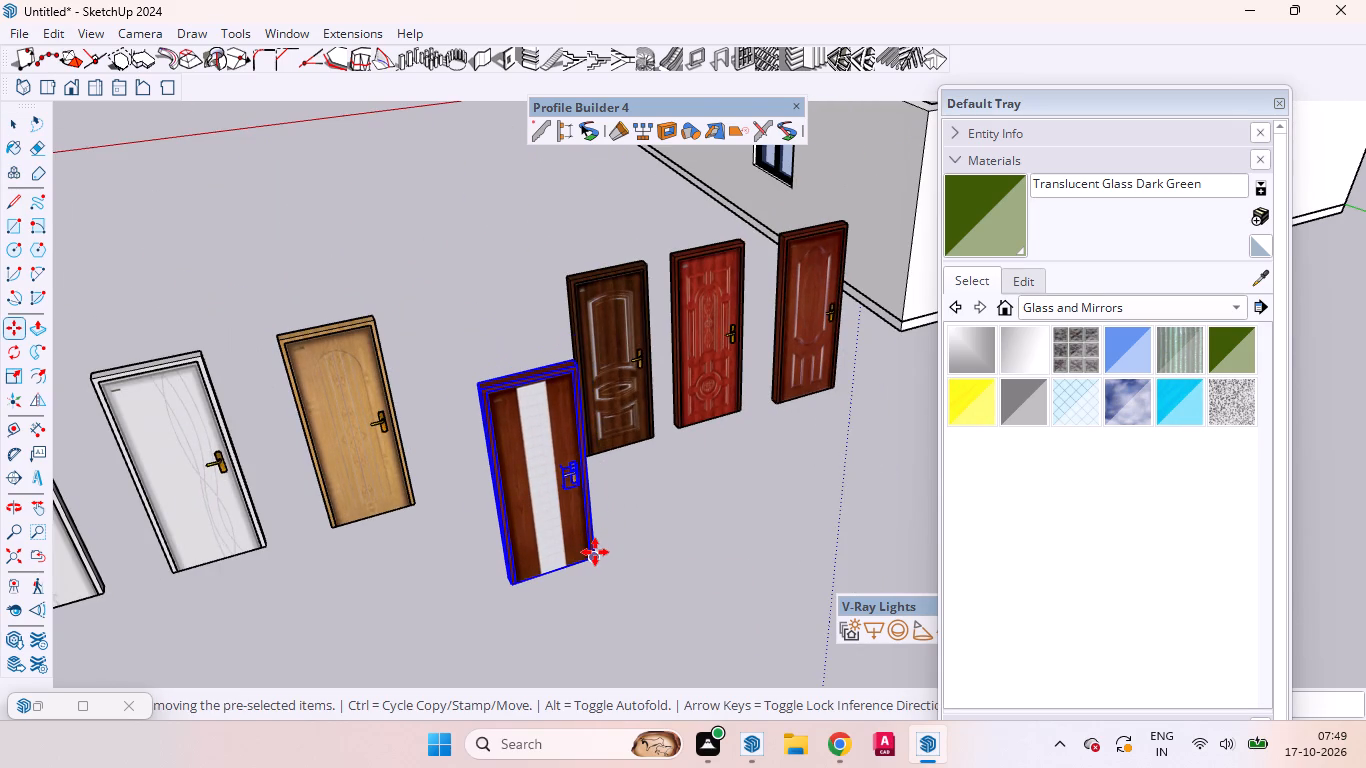
key(space)
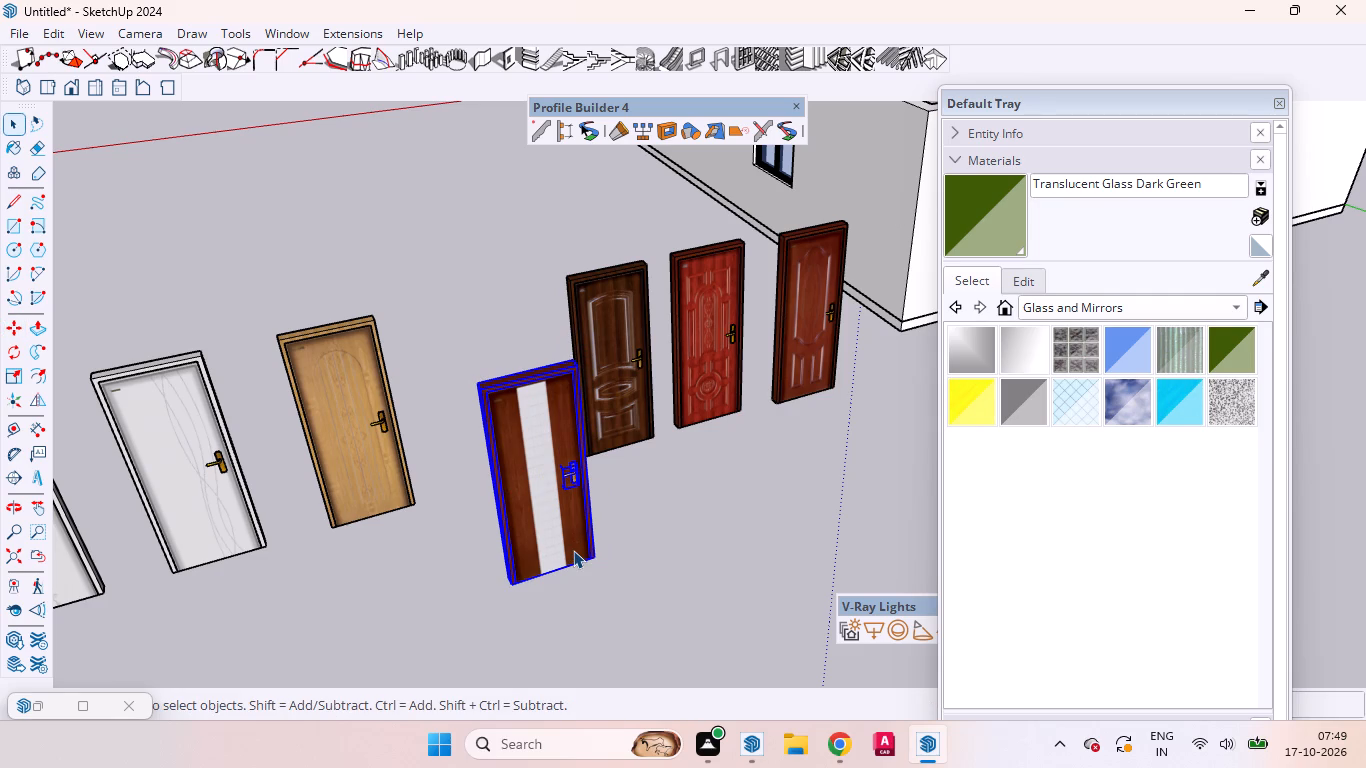
Make the striped door's leaf, frame and handle into one group.
right_click(579, 544)
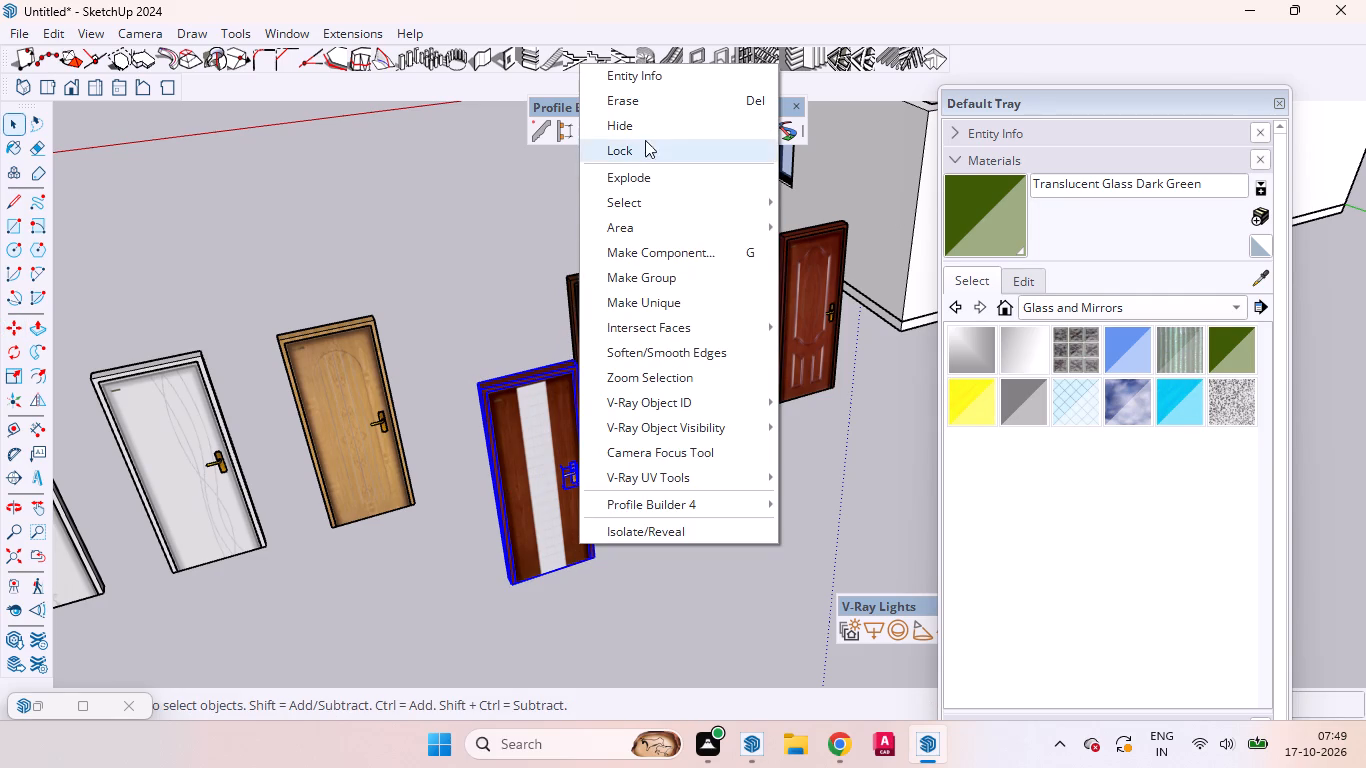
click(641, 283)
click(690, 449)
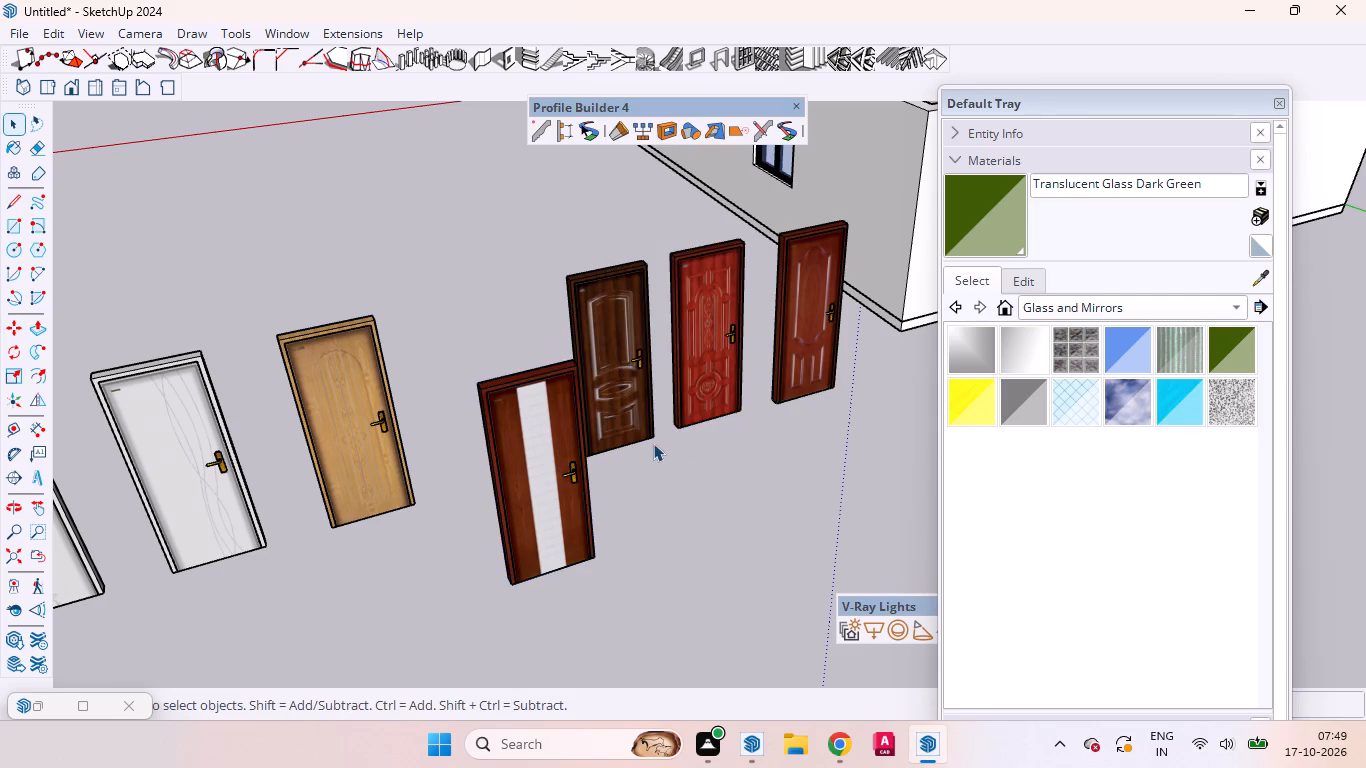
Move the grouped striped door by its bottom corner into the door opening of the outer wall, against one jamb.
scroll(471, 417, down, 8)
scroll(571, 455, up, 4)
middle_drag(562, 457, 514, 447)
scroll(512, 446, down, 1)
click(431, 432)
drag(527, 555, 605, 502)
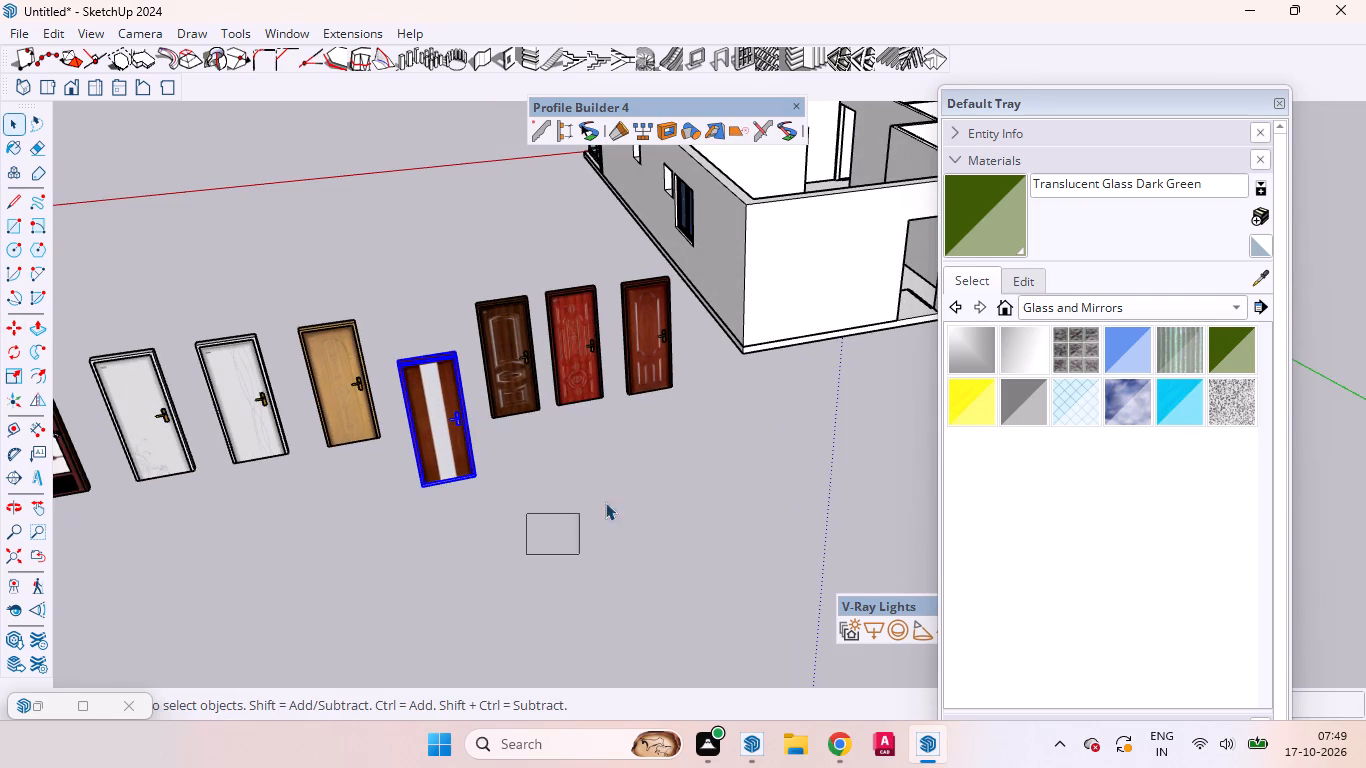
drag(605, 502, 547, 514)
key(m)
scroll(337, 478, up, 12)
scroll(506, 489, down, 1)
scroll(507, 489, up, 1)
scroll(508, 490, down, 2)
scroll(509, 490, up, 10)
scroll(576, 488, down, 4)
scroll(589, 481, up, 1)
scroll(589, 481, down, 2)
middle_drag(589, 481, 399, 537)
scroll(402, 442, up, 16)
scroll(479, 440, down, 2)
scroll(479, 440, up, 2)
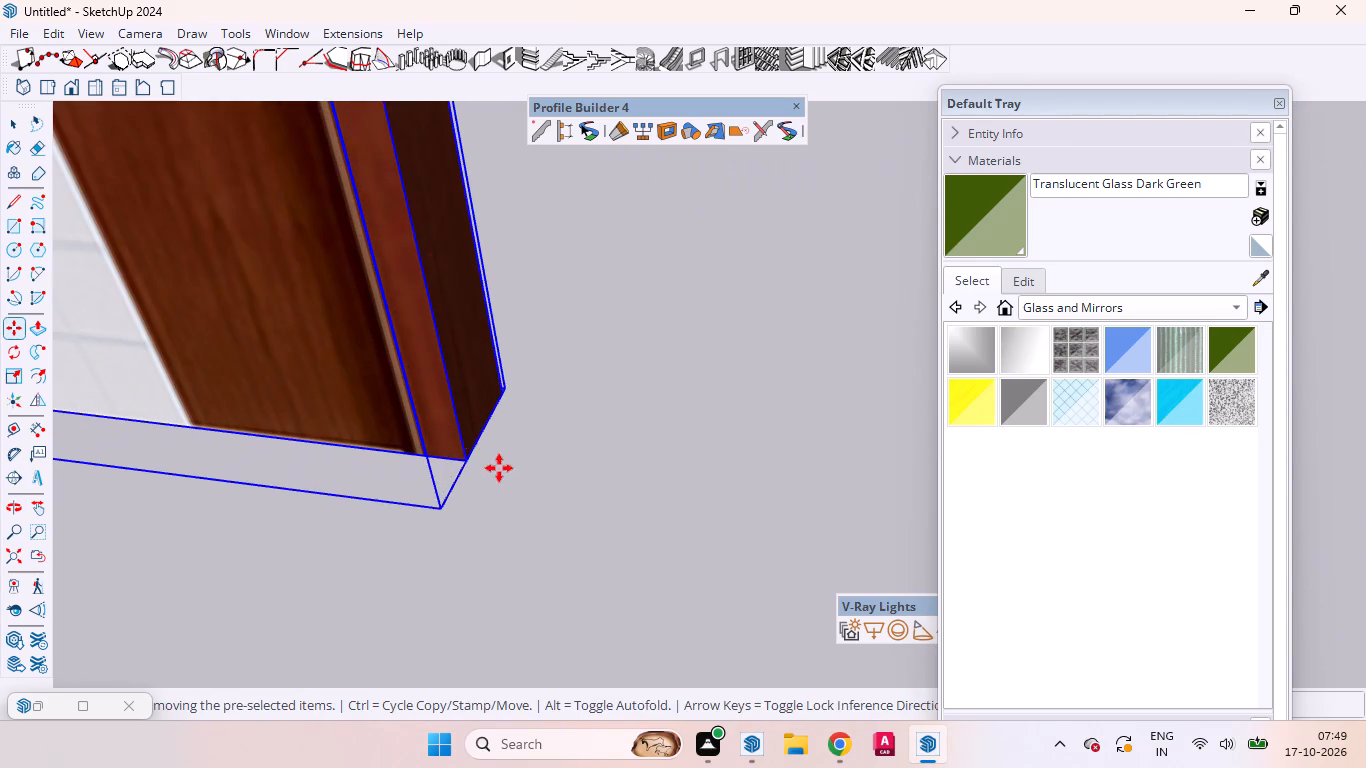
click(465, 457)
scroll(484, 422, down, 5)
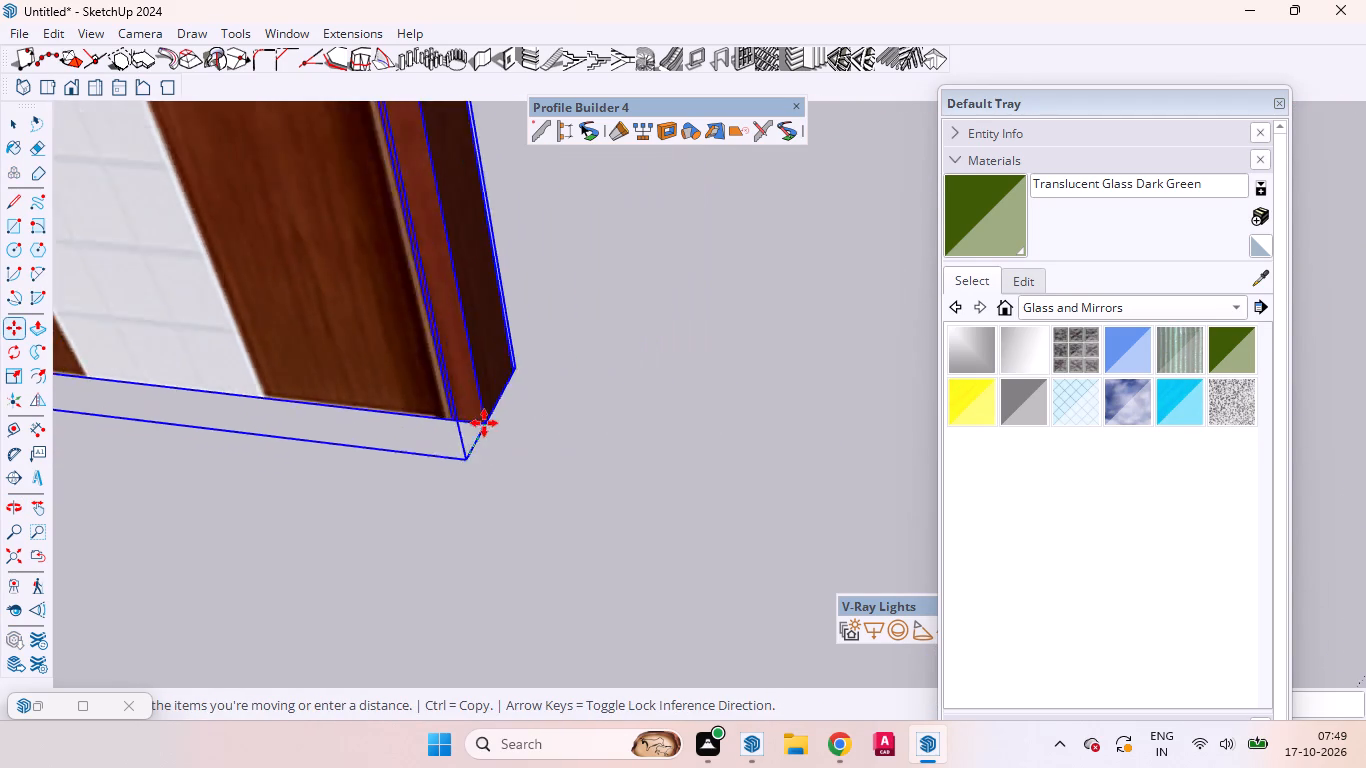
scroll(484, 423, down, 20)
scroll(484, 423, down, 10)
scroll(546, 451, up, 4)
scroll(546, 451, down, 12)
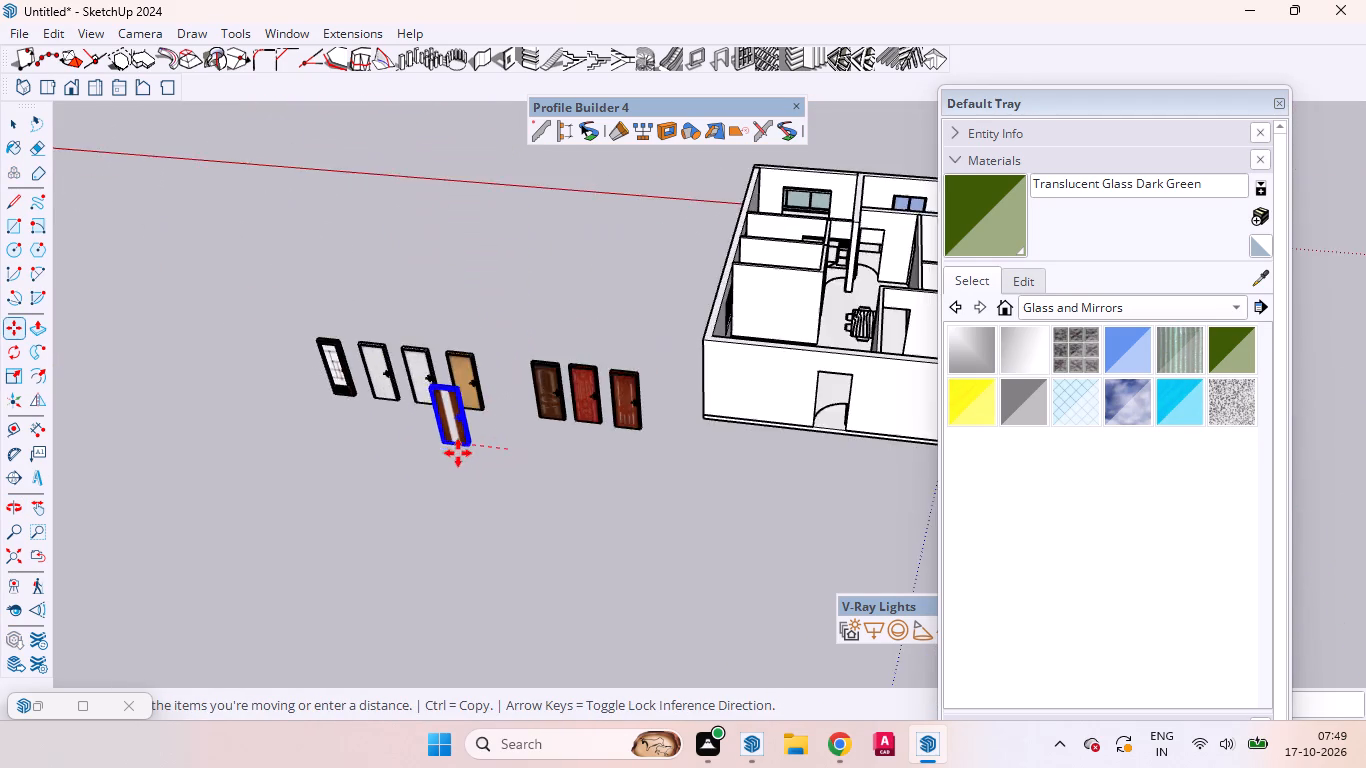
scroll(458, 453, down, 3)
scroll(447, 449, up, 2)
scroll(447, 450, down, 2)
scroll(447, 450, up, 1)
scroll(447, 451, down, 1)
scroll(753, 433, up, 1)
scroll(768, 431, down, 3)
scroll(771, 431, up, 15)
scroll(752, 432, down, 3)
scroll(752, 432, up, 1)
scroll(735, 437, down, 1)
scroll(733, 438, up, 8)
scroll(720, 442, down, 1)
scroll(720, 442, up, 2)
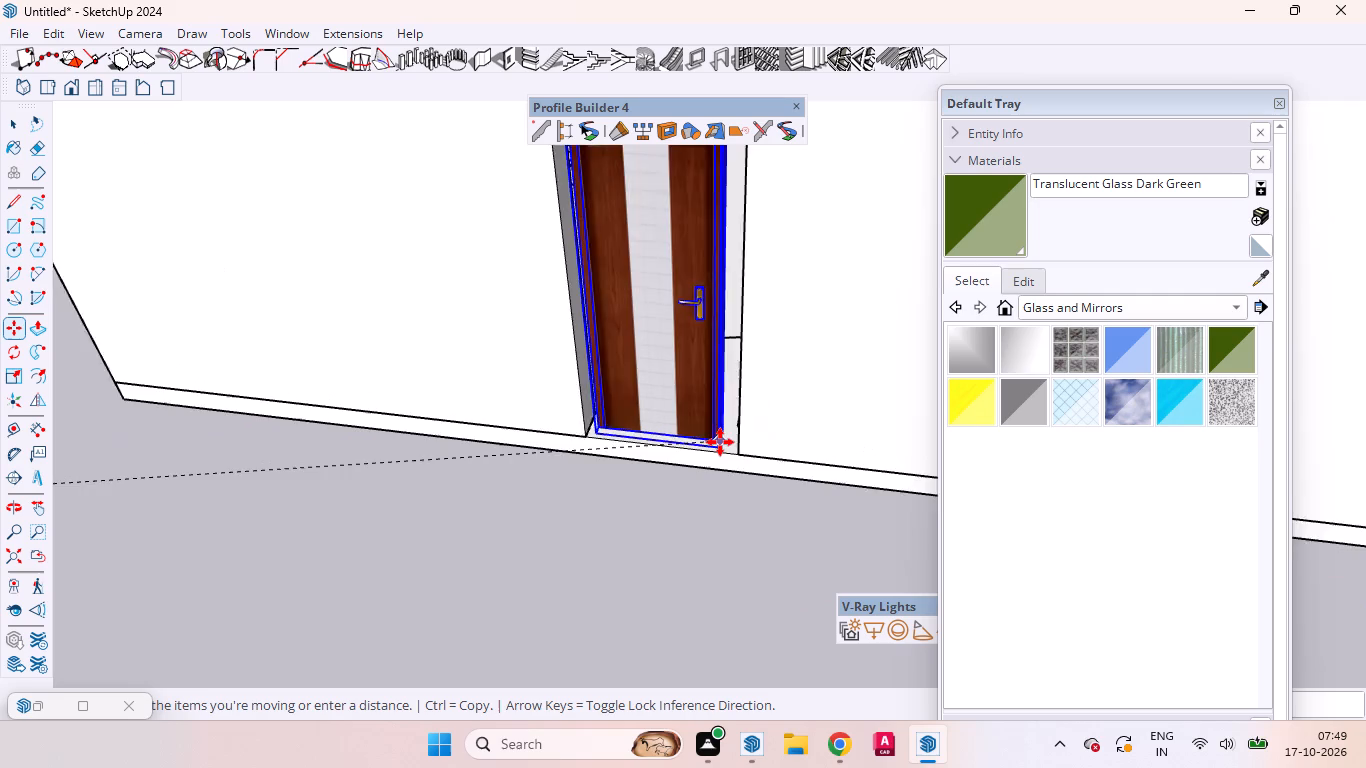
scroll(720, 442, up, 11)
middle_drag(724, 434, 880, 499)
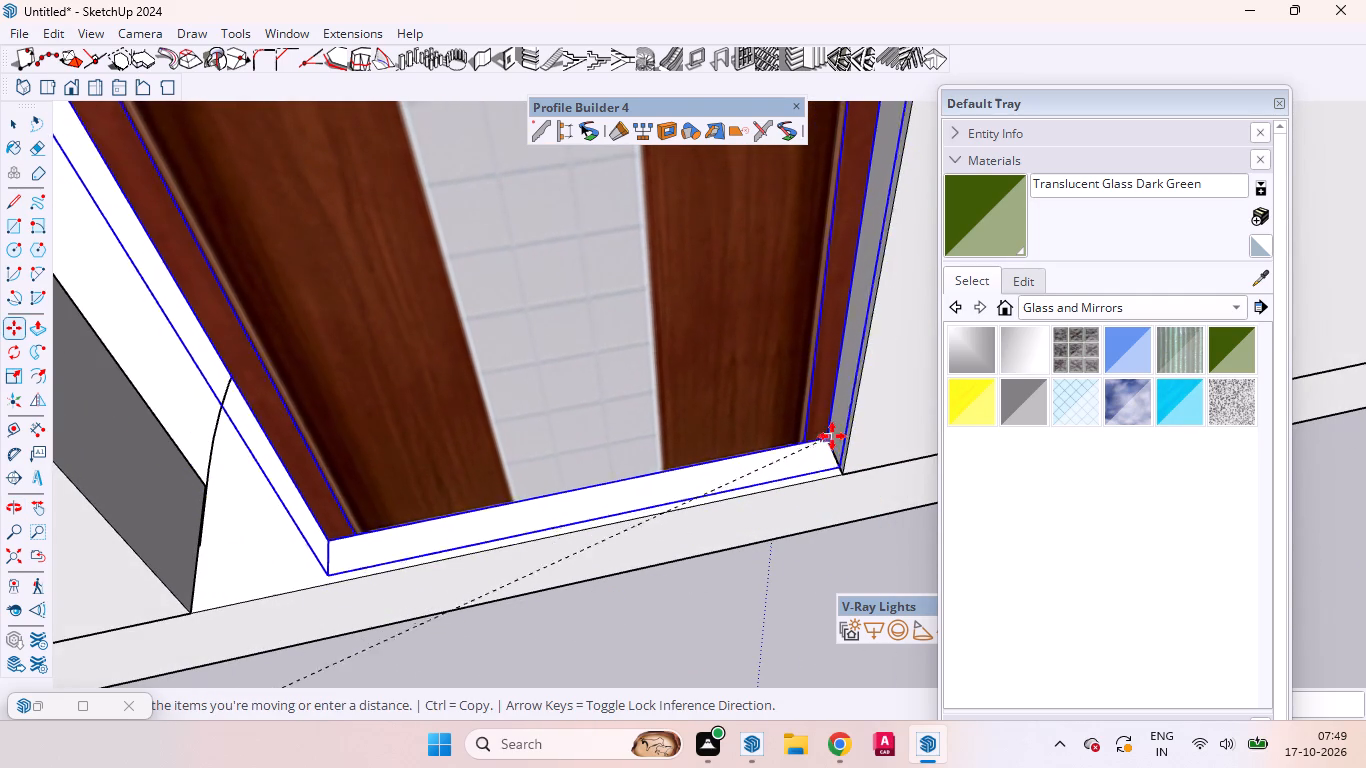
click(837, 444)
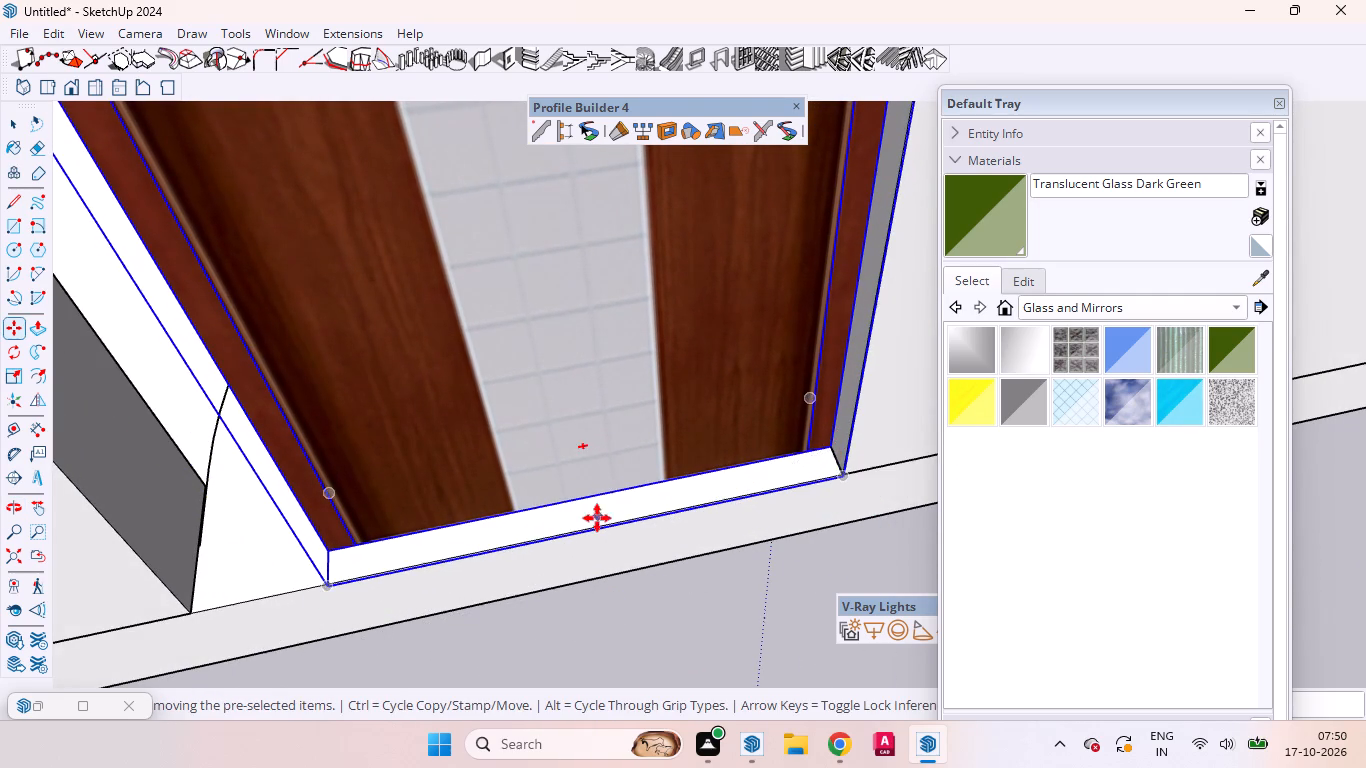
Scale the striped door's width along the red axis so it reaches the opposite jamb of the opening.
scroll(602, 518, down, 12)
scroll(612, 529, up, 2)
scroll(612, 530, down, 2)
middle_drag(614, 533, 585, 450)
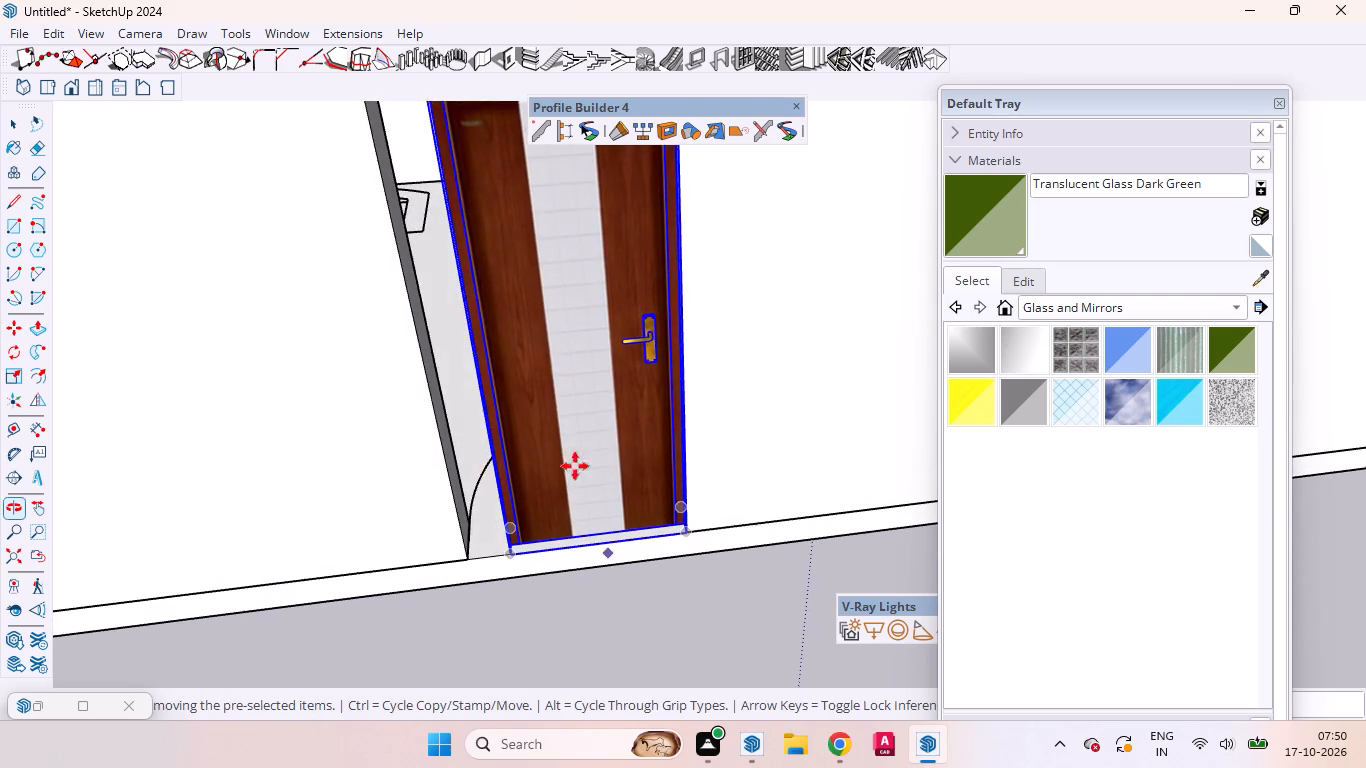
scroll(578, 523, down, 5)
scroll(589, 532, up, 1)
scroll(589, 532, down, 5)
middle_drag(586, 483, 566, 324)
scroll(567, 319, up, 1)
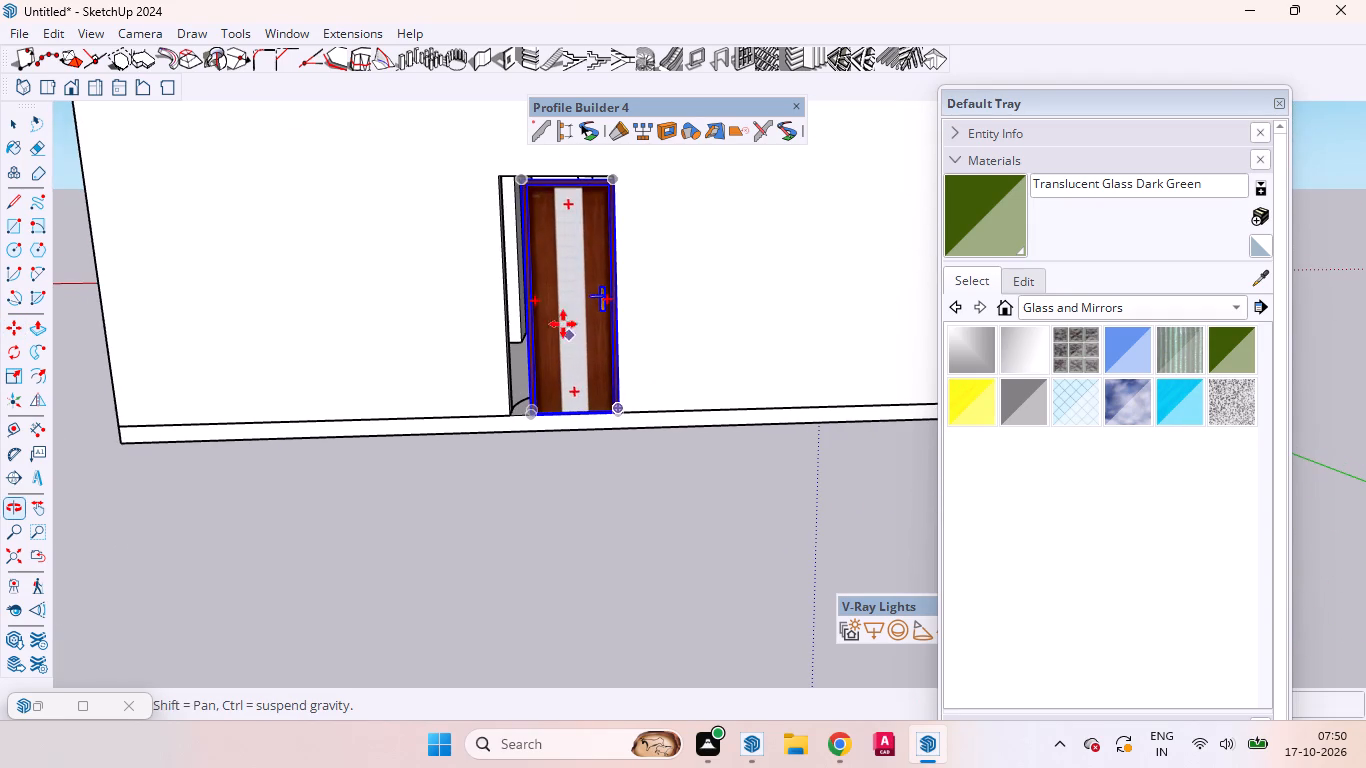
key(space)
key(s)
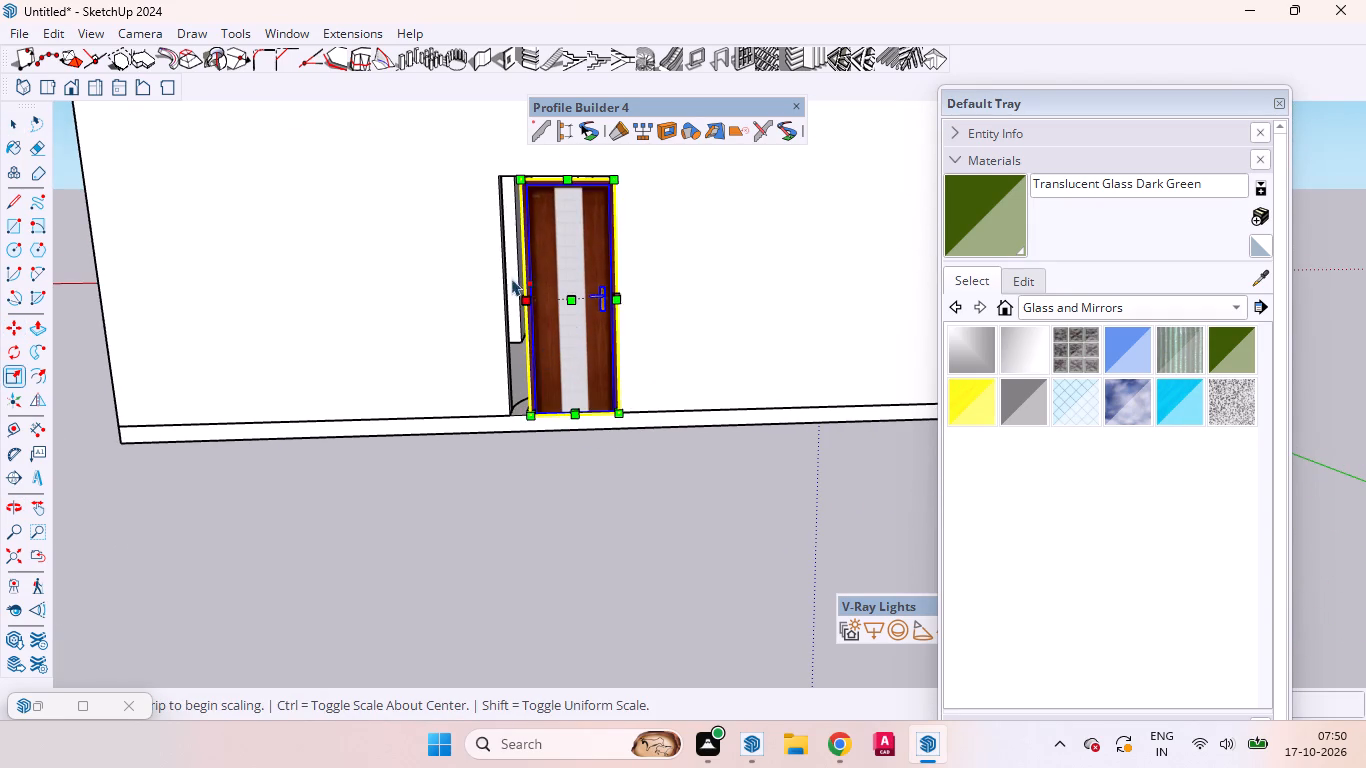
scroll(512, 277, up, 4)
scroll(512, 277, down, 1)
scroll(512, 277, up, 5)
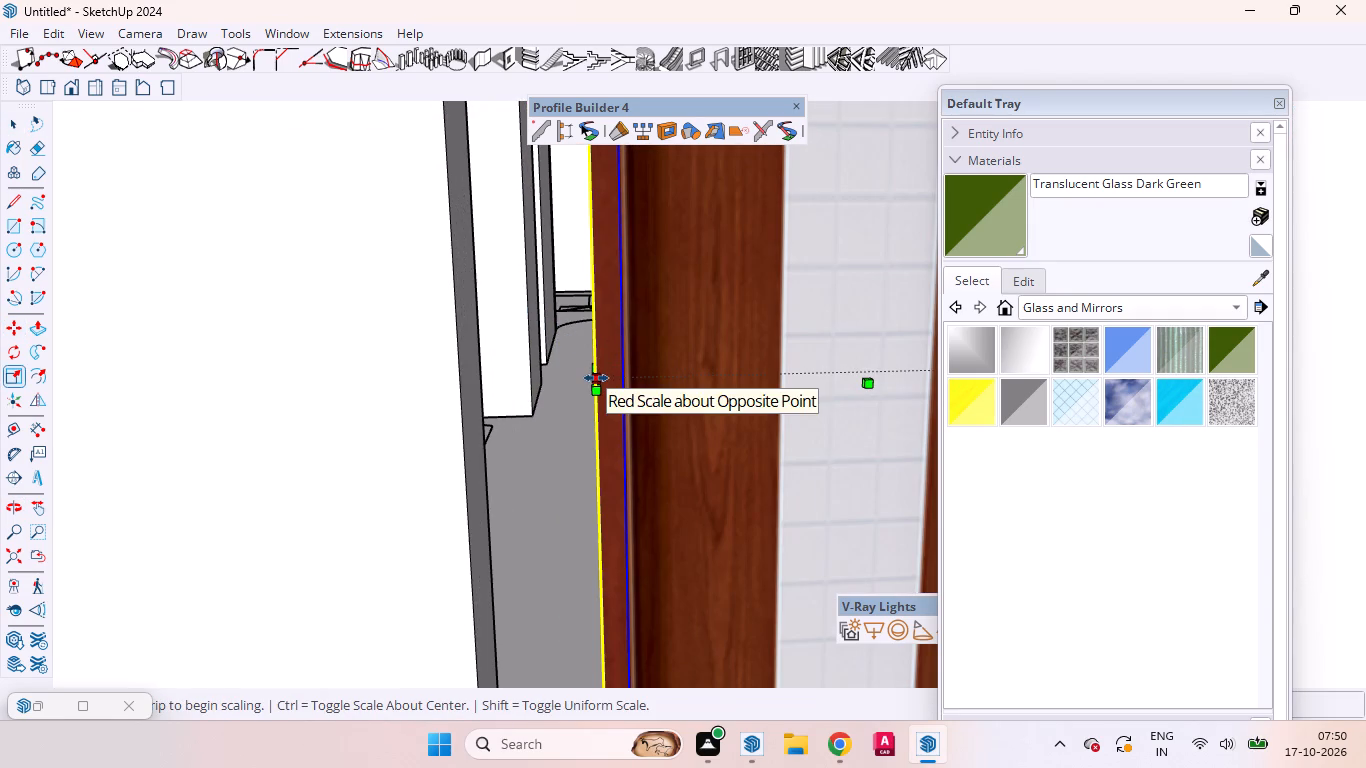
click(596, 378)
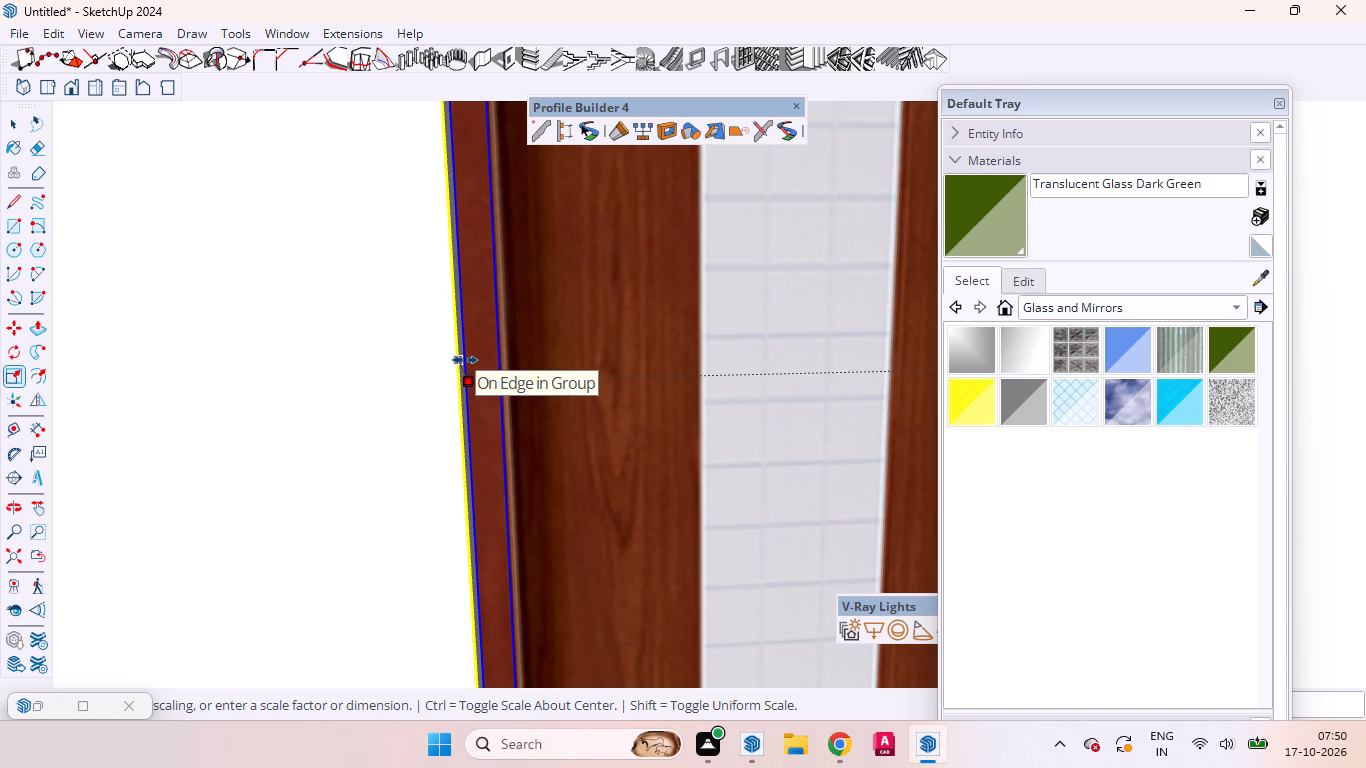
click(465, 360)
Scale the striped door's height up to the top edge of the wall opening.
scroll(596, 415, down, 6)
scroll(601, 427, up, 1)
scroll(601, 427, down, 9)
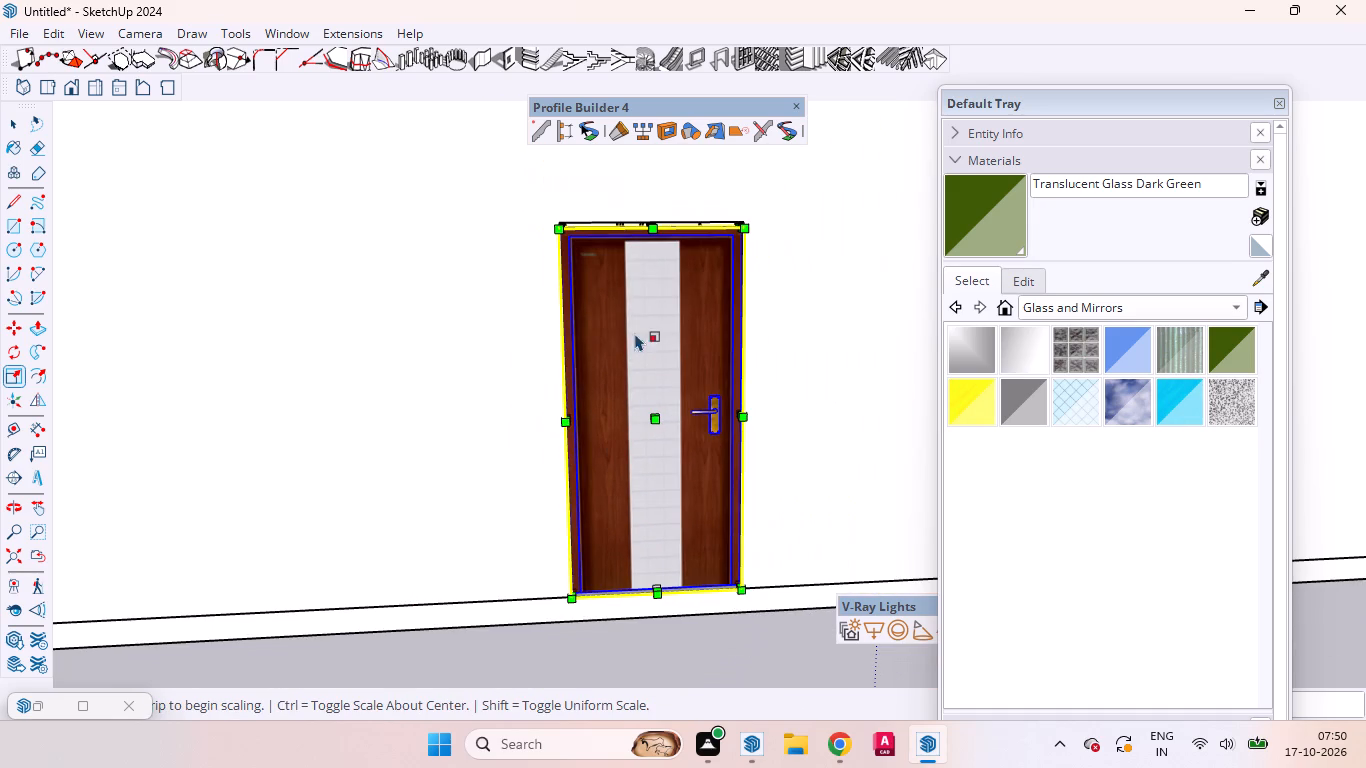
scroll(631, 192, up, 12)
scroll(649, 225, down, 4)
scroll(649, 225, up, 8)
scroll(650, 227, down, 2)
scroll(657, 234, up, 2)
scroll(658, 236, down, 1)
scroll(658, 236, up, 2)
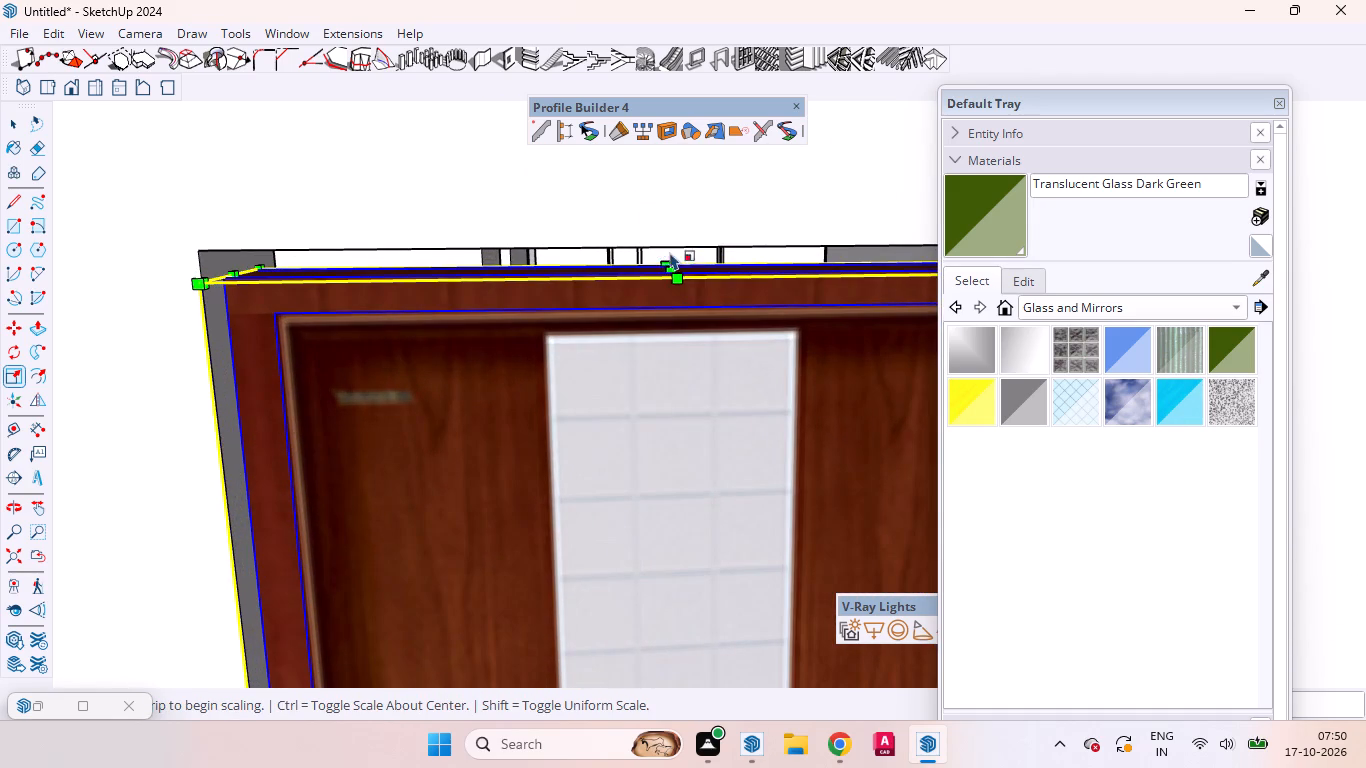
click(673, 268)
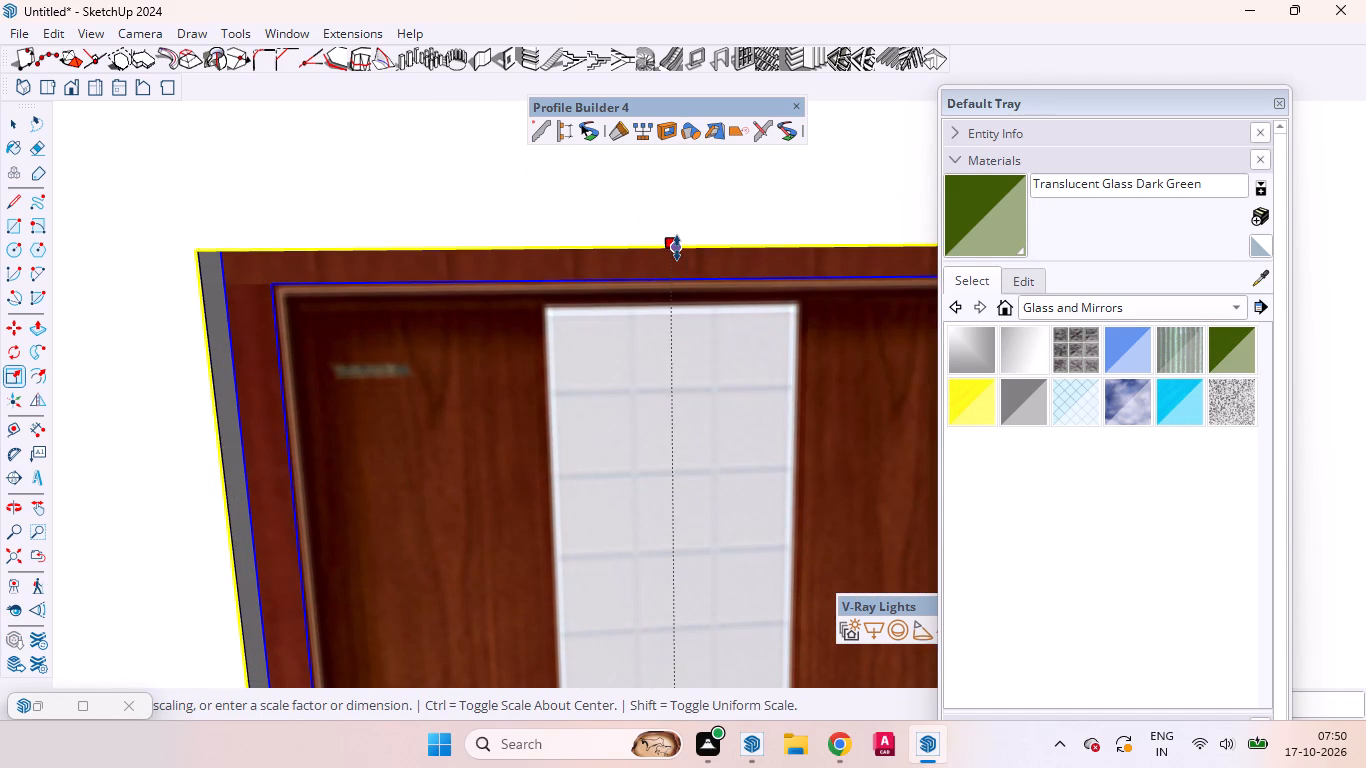
click(677, 248)
key(space)
Examine the fitted striped door from several angles, along with the house interior and the remaining doors.
scroll(641, 316, down, 7)
scroll(639, 316, up, 2)
scroll(638, 316, down, 6)
scroll(648, 313, up, 1)
middle_drag(648, 313, 646, 310)
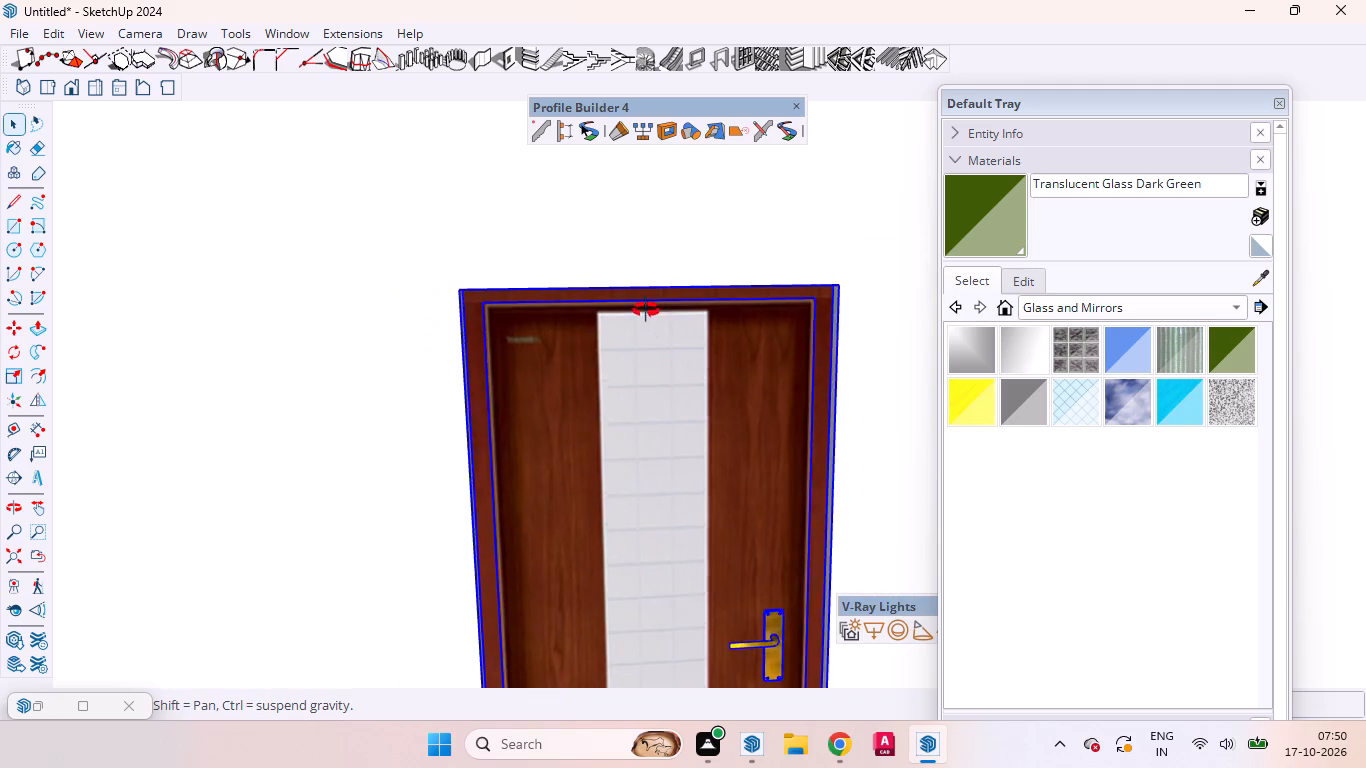
middle_drag(646, 310, 264, 486)
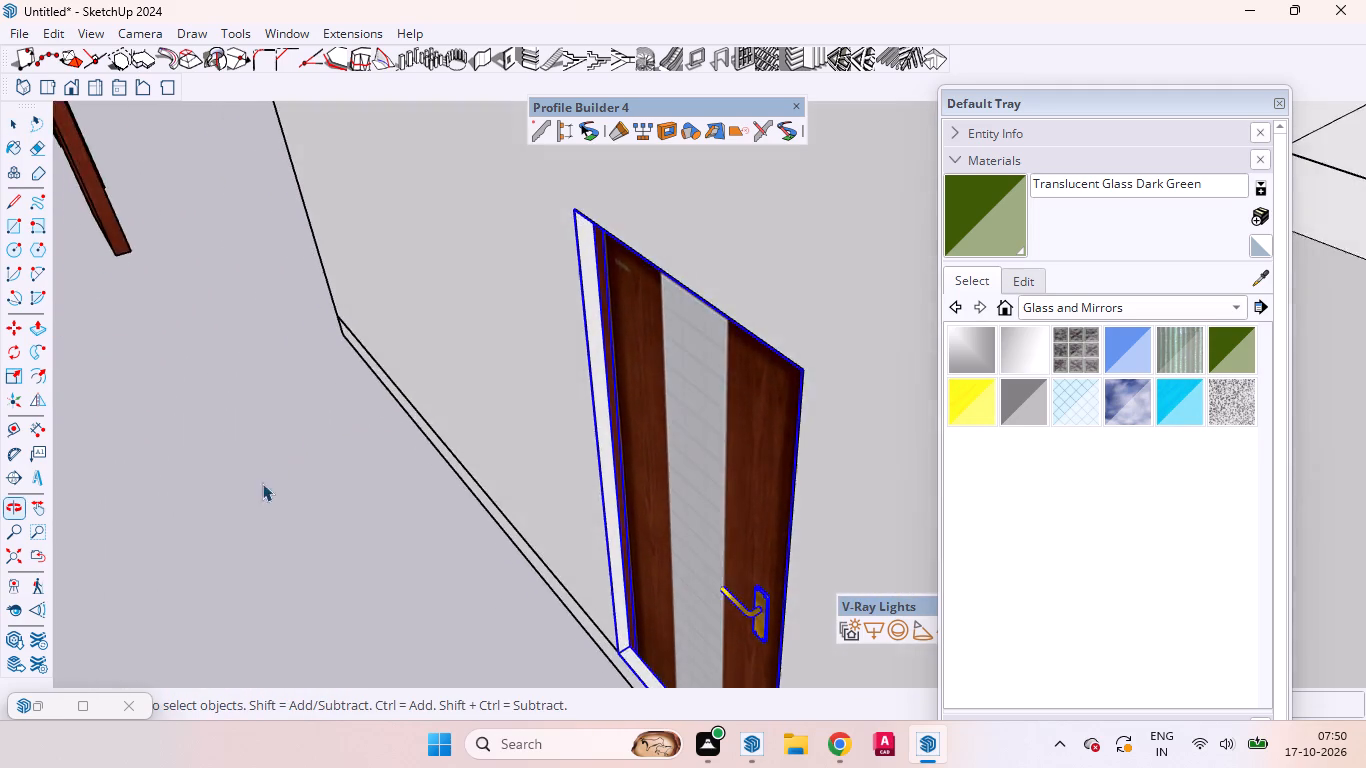
scroll(409, 420, down, 1)
scroll(409, 421, up, 1)
scroll(409, 421, down, 9)
scroll(473, 327, up, 6)
middle_drag(618, 324, 591, 347)
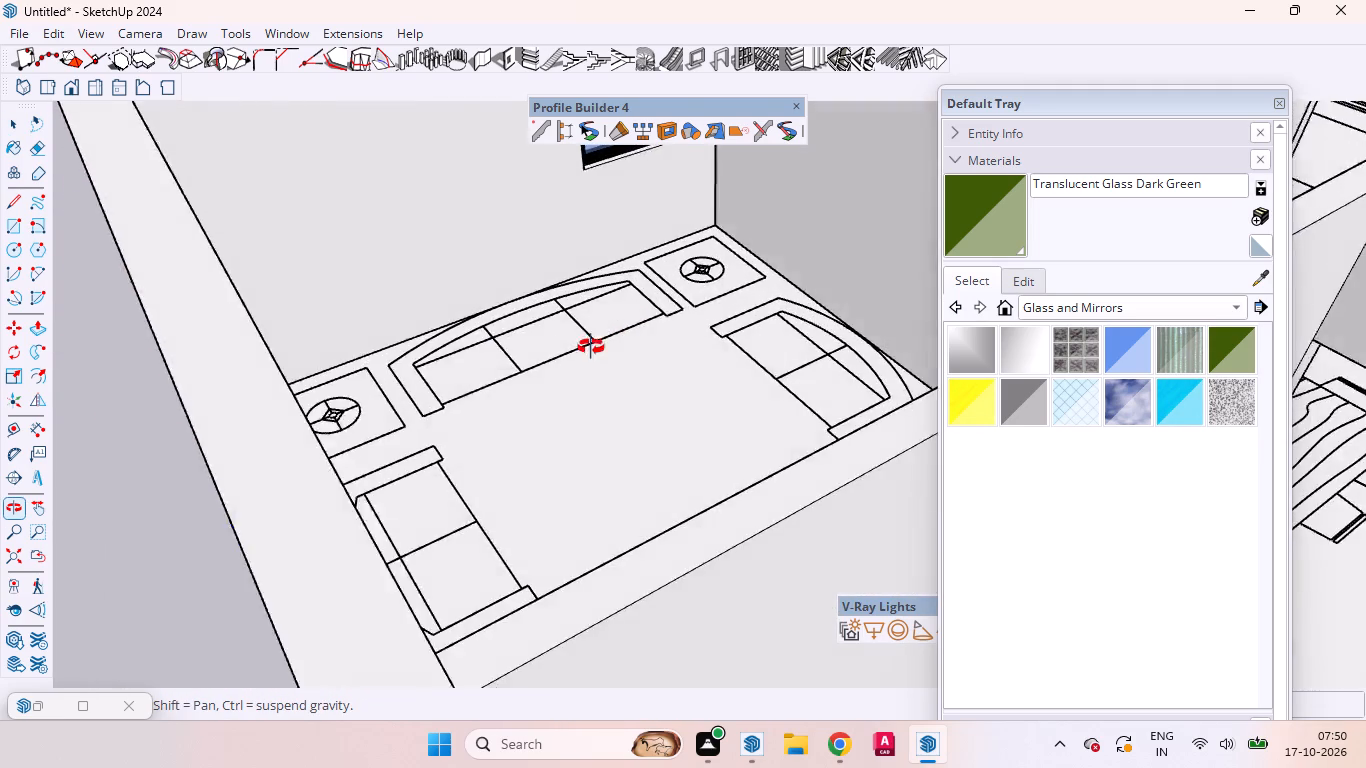
middle_drag(591, 347, 518, 306)
scroll(670, 268, down, 9)
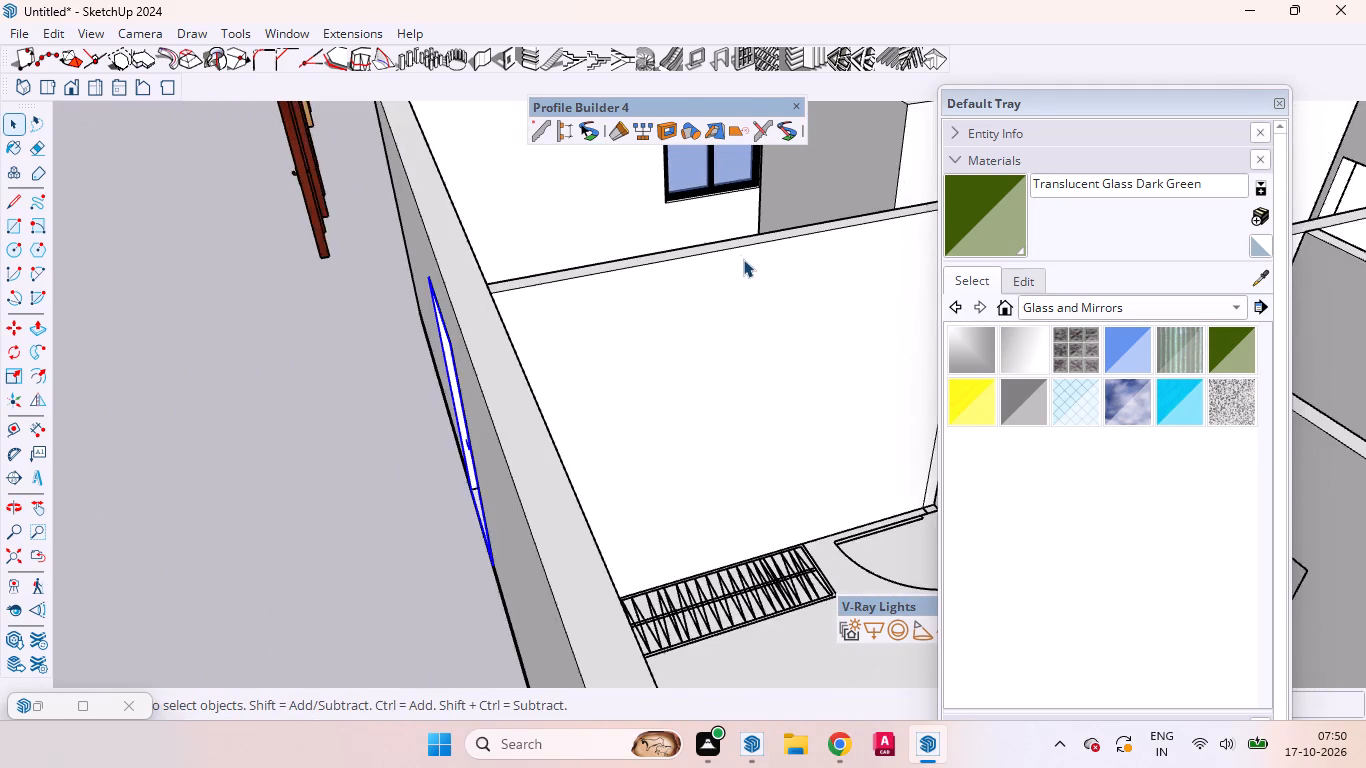
scroll(743, 259, down, 3)
scroll(733, 265, up, 4)
scroll(731, 270, down, 4)
click(401, 411)
middle_drag(506, 373, 590, 354)
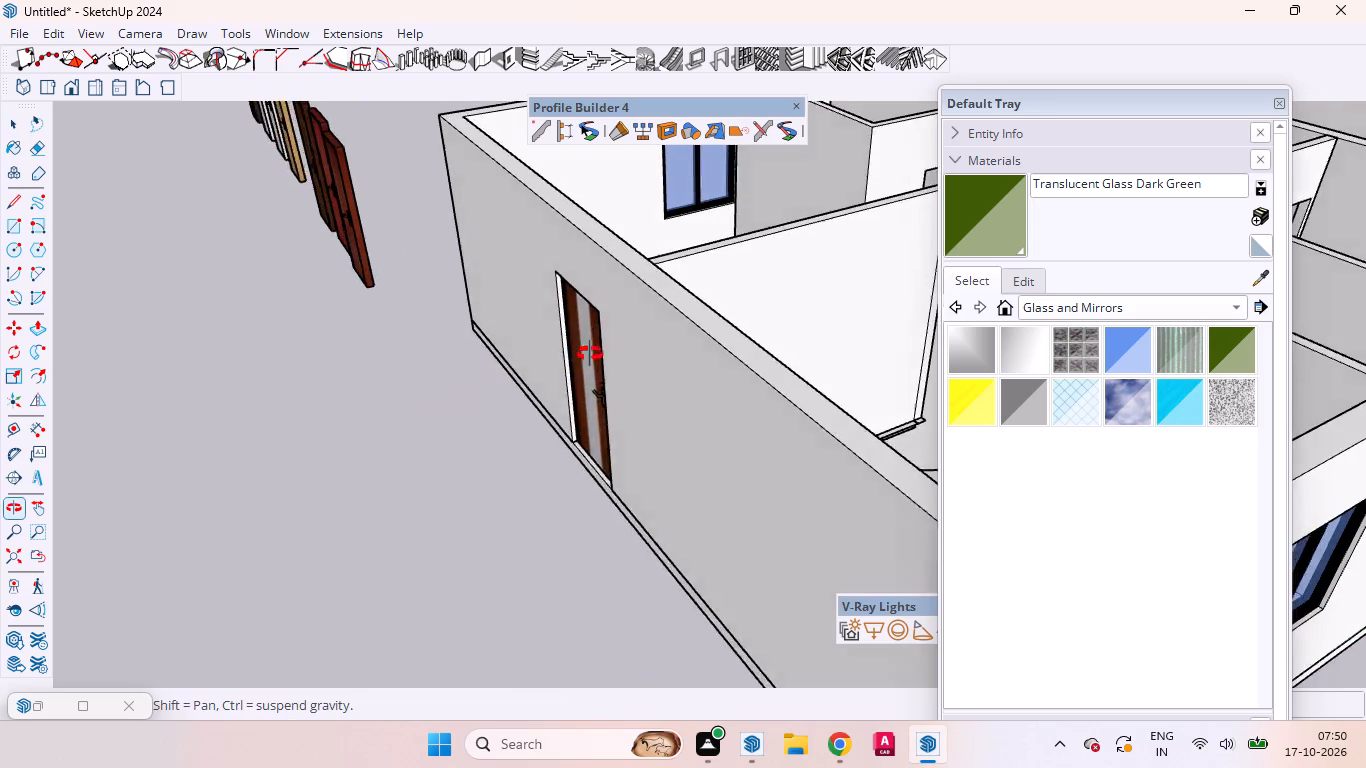
middle_drag(590, 354, 830, 300)
scroll(827, 300, up, 1)
scroll(414, 381, down, 9)
middle_drag(497, 392, 734, 476)
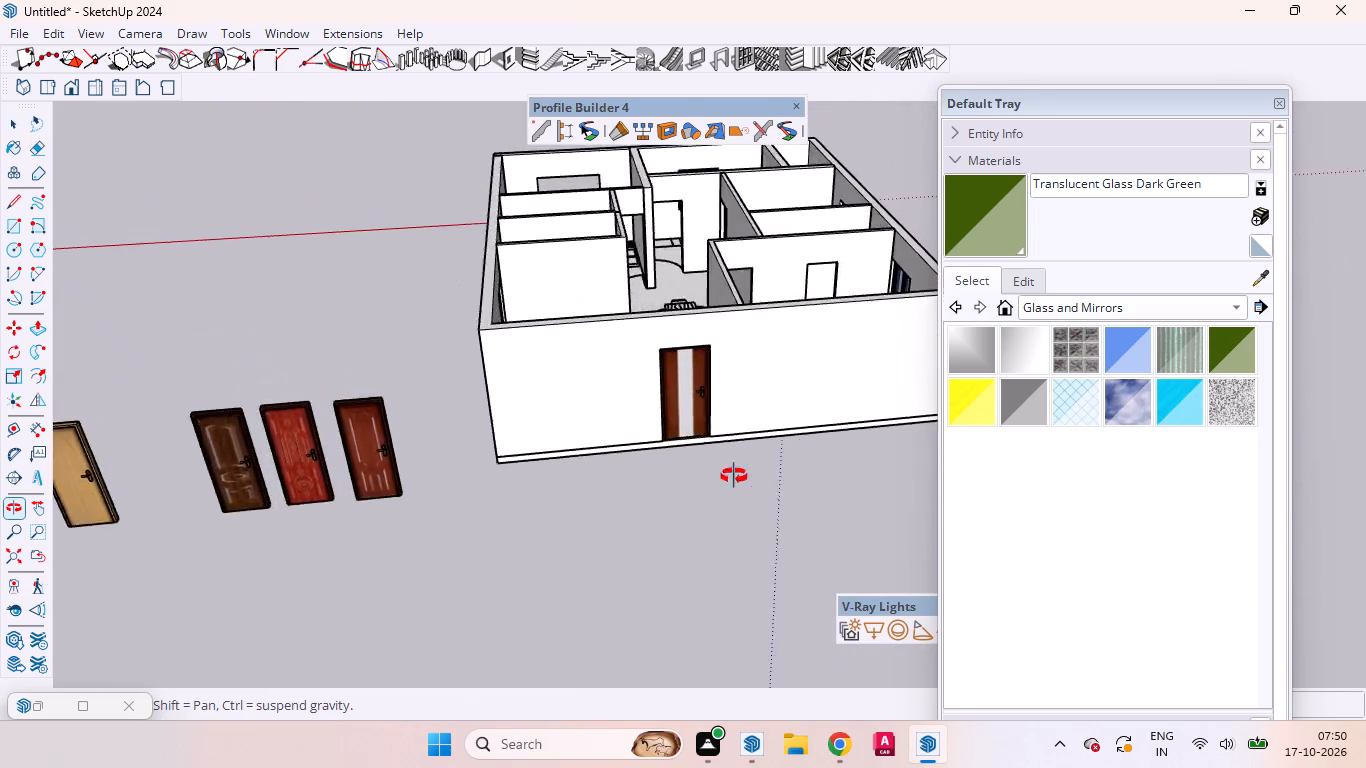
middle_drag(734, 476, 849, 479)
scroll(855, 475, up, 1)
scroll(541, 388, down, 6)
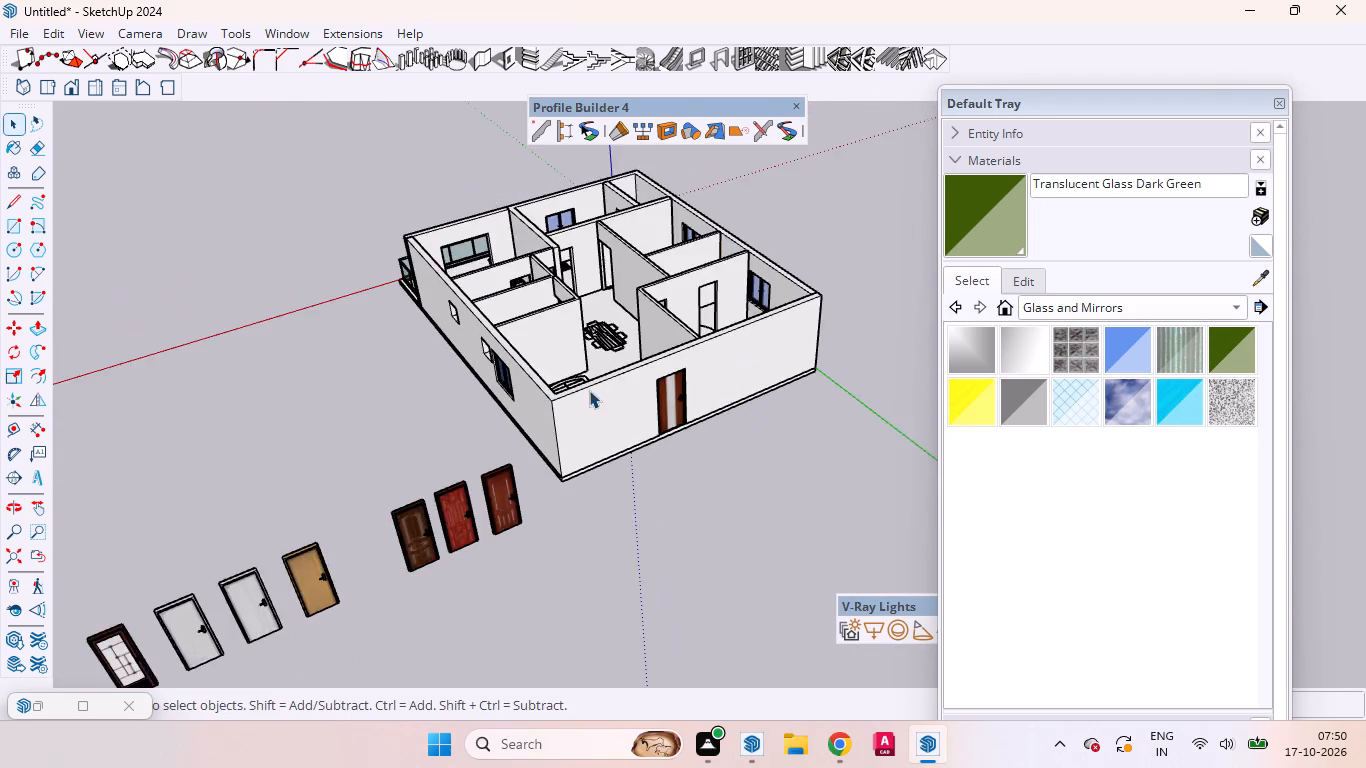
Examine the house interior, the fitted striped door and the row of remaining doors from several angles.
scroll(589, 390, up, 3)
scroll(590, 390, down, 1)
scroll(590, 390, up, 8)
middle_drag(686, 410, 258, 363)
scroll(436, 360, up, 1)
scroll(558, 399, down, 5)
scroll(610, 410, up, 1)
scroll(610, 410, down, 1)
scroll(383, 394, up, 8)
middle_drag(206, 357, 399, 286)
scroll(400, 286, up, 4)
scroll(495, 292, down, 5)
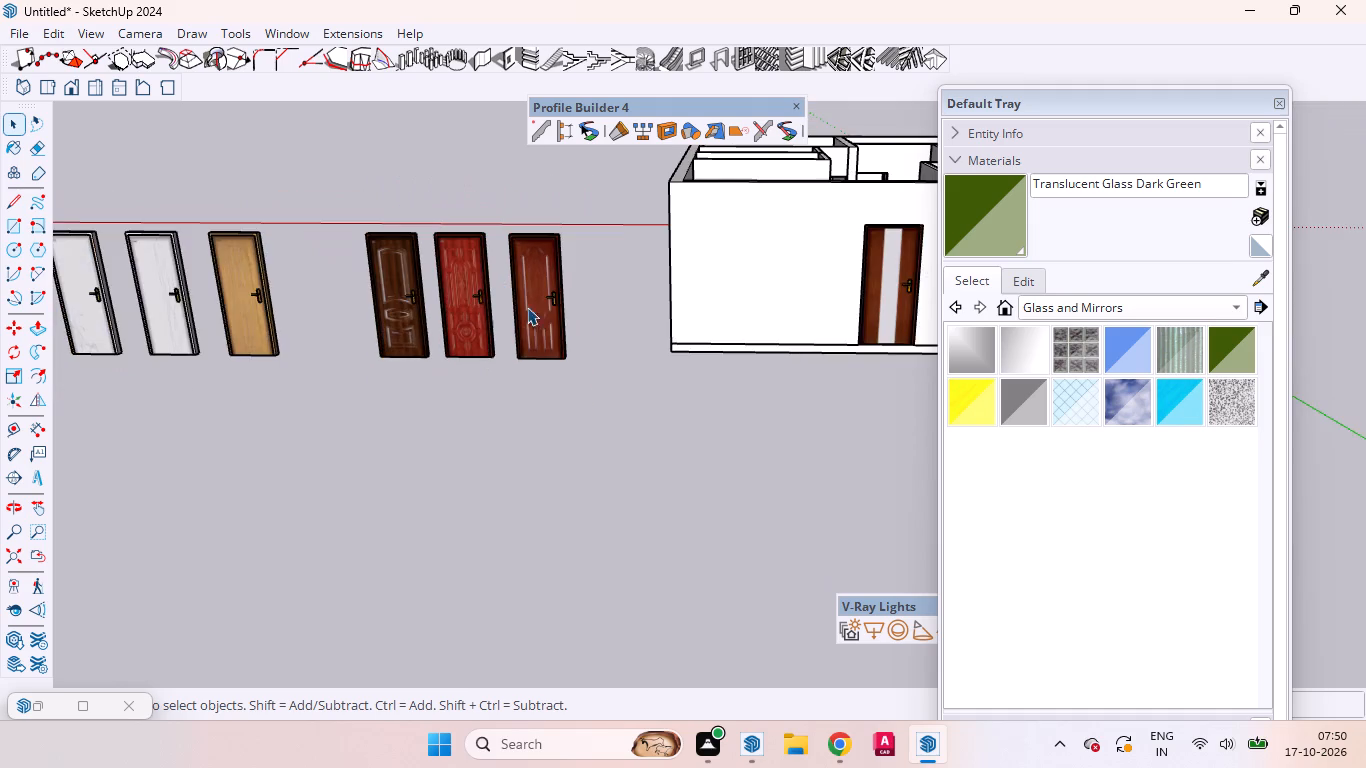
scroll(739, 286, up, 1)
scroll(682, 326, down, 11)
middle_drag(863, 229, 745, 439)
scroll(822, 350, up, 1)
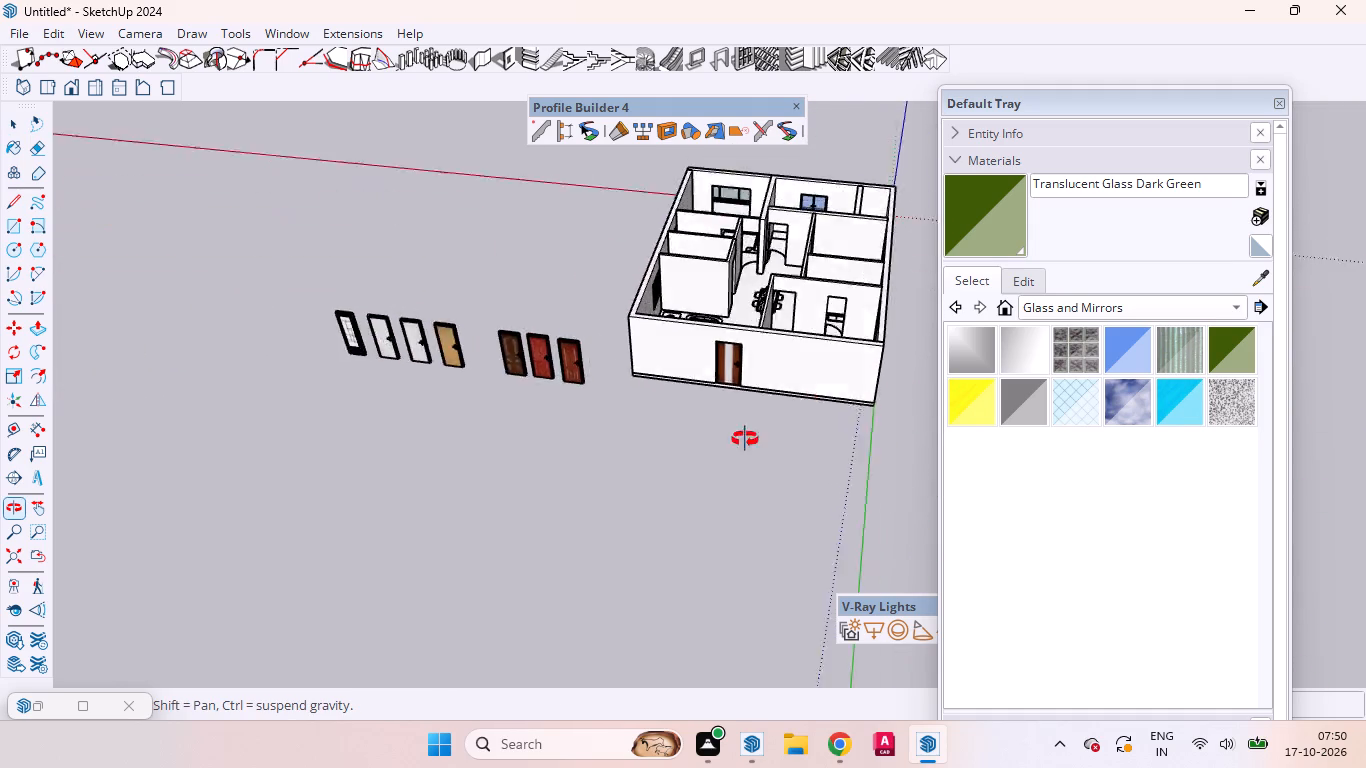
middle_drag(745, 439, 409, 458)
scroll(405, 437, up, 1)
scroll(448, 409, down, 5)
scroll(568, 385, up, 5)
middle_drag(791, 363, 184, 348)
scroll(598, 351, up, 1)
scroll(670, 406, up, 1)
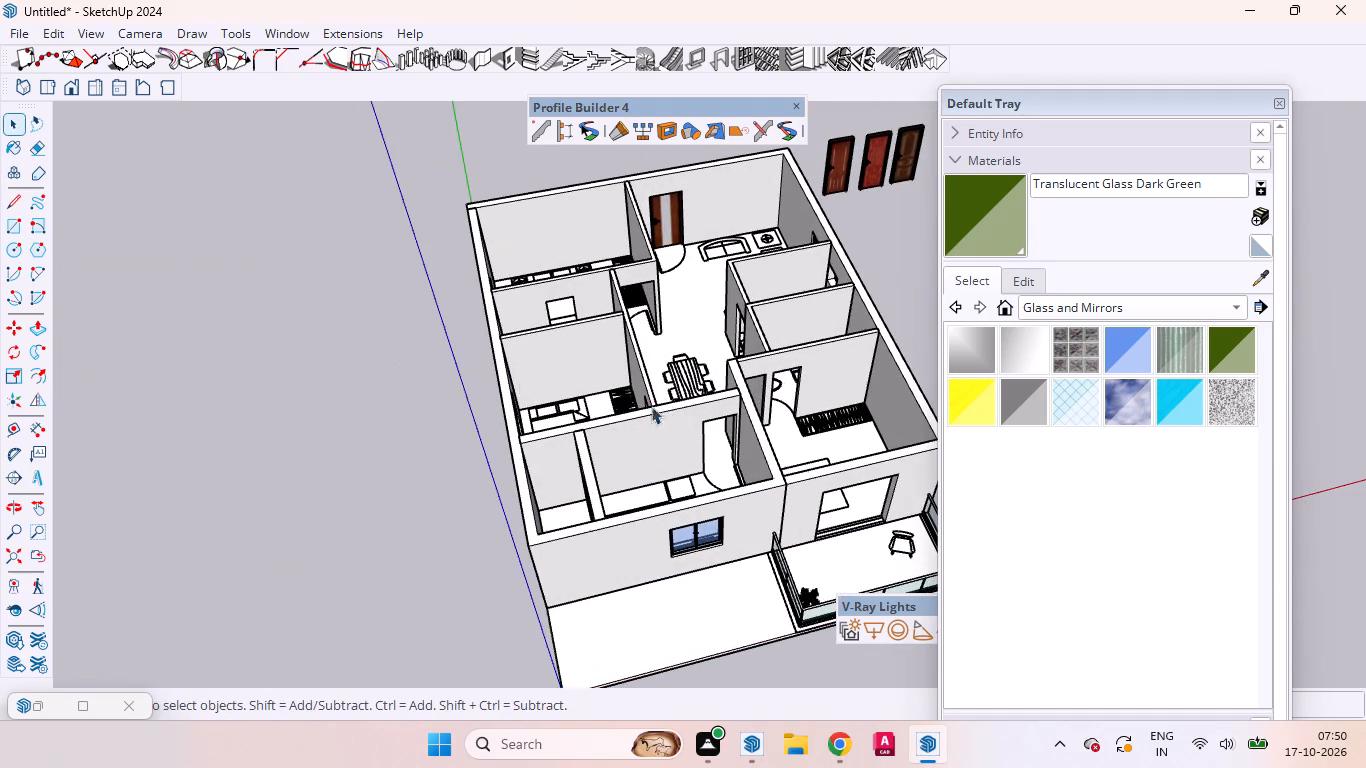
scroll(458, 344, down, 5)
middle_drag(331, 393, 1157, 250)
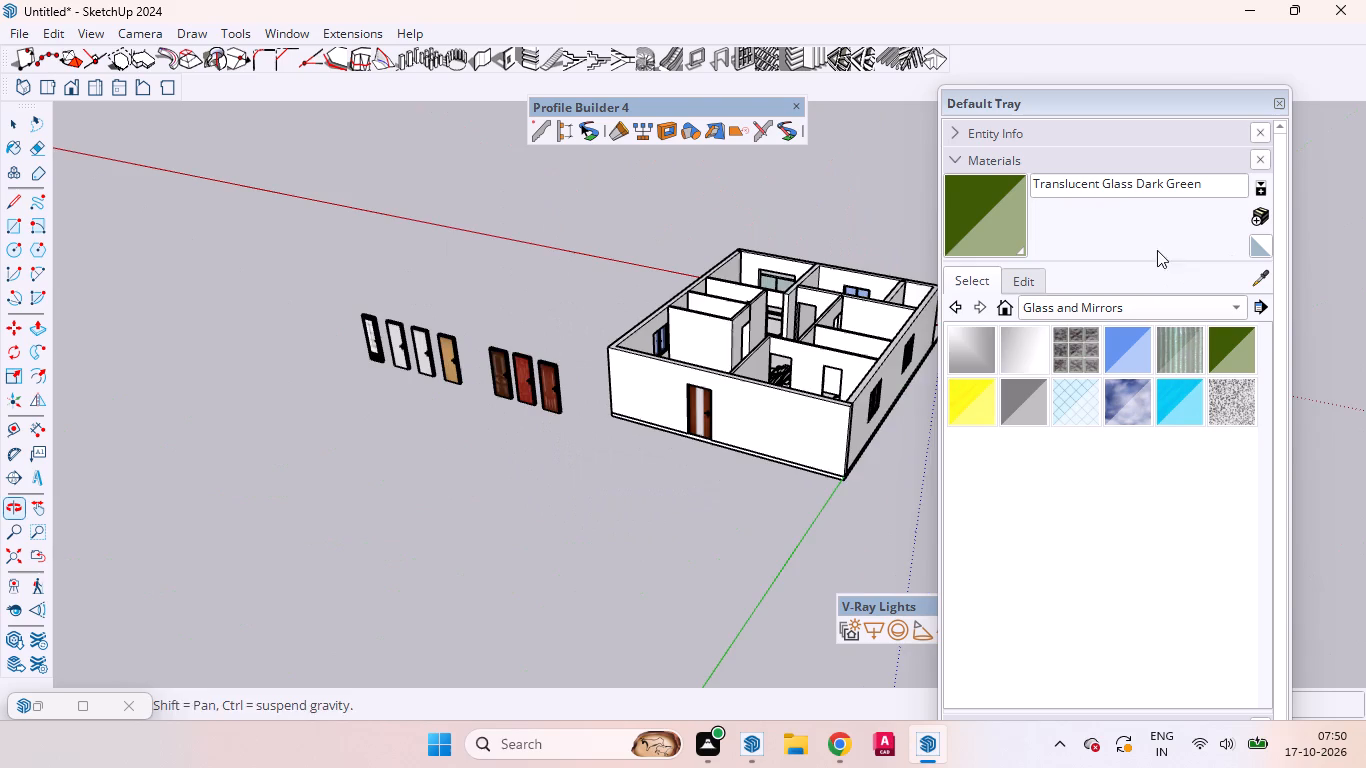
middle_drag(1157, 250, 1253, 257)
Group all the parts of the light-wood door with the arched panel in the row of imported doors.
scroll(309, 374, up, 10)
scroll(439, 366, down, 3)
scroll(459, 357, up, 5)
scroll(567, 343, down, 3)
scroll(516, 355, up, 9)
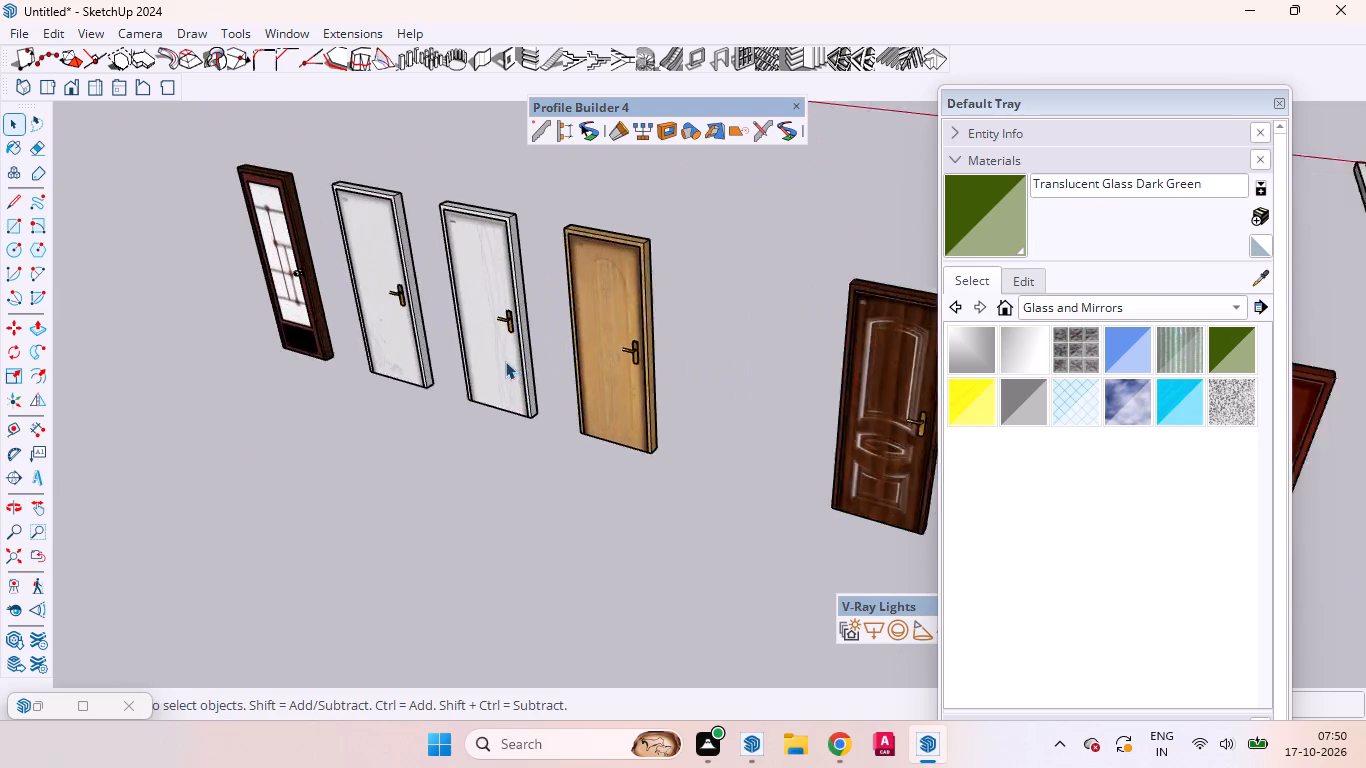
scroll(505, 361, up, 2)
middle_drag(525, 364, 676, 331)
ctrl+drag(659, 502, 591, 311)
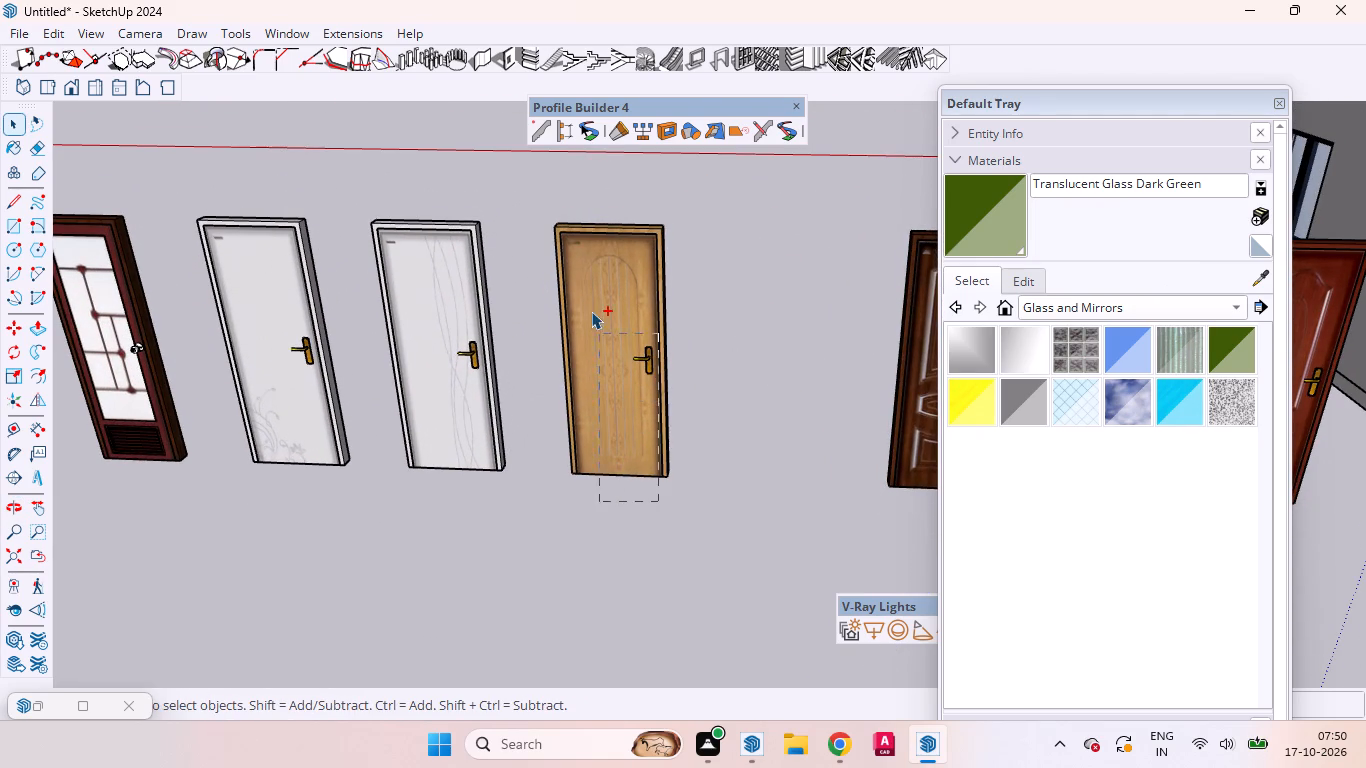
ctrl+drag(591, 311, 586, 267)
ctrl+drag(645, 405, 600, 256)
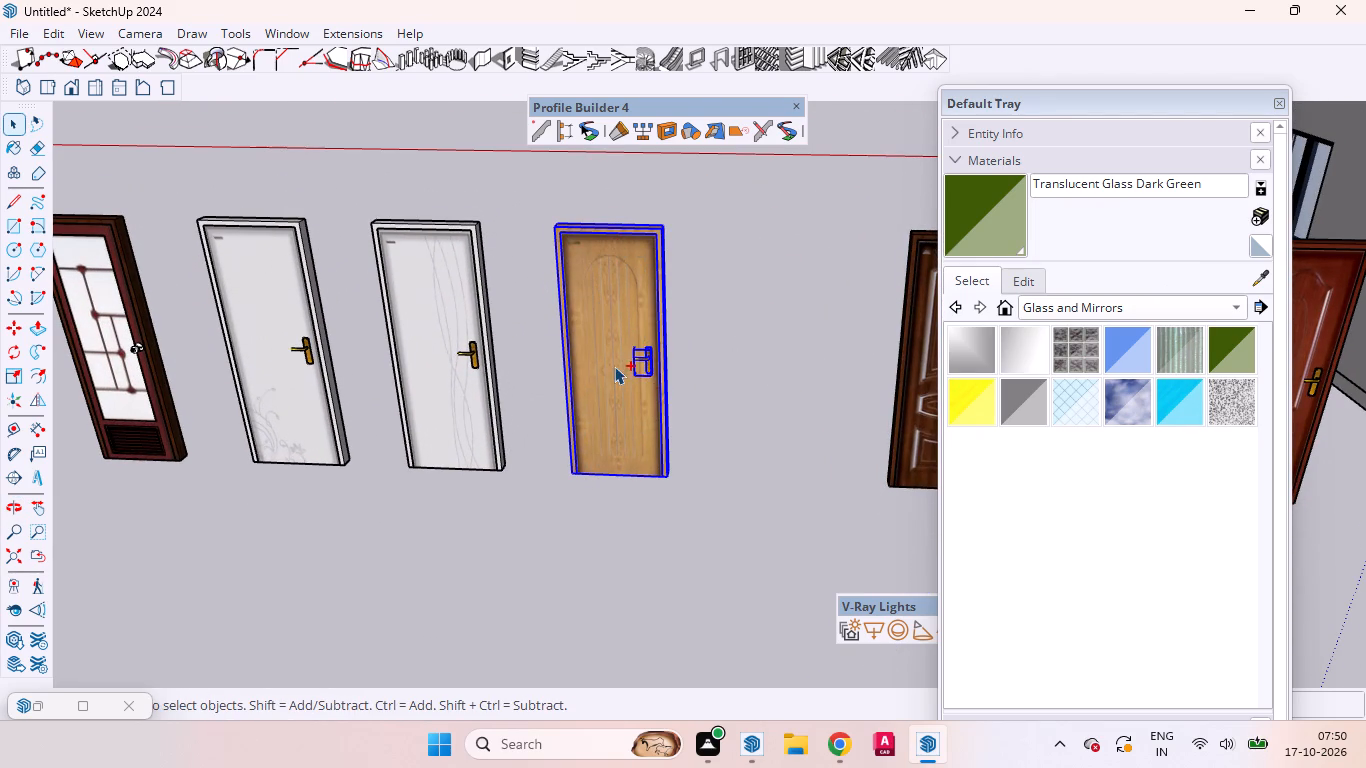
ctrl+right_click(614, 366)
ctrl+click(658, 216)
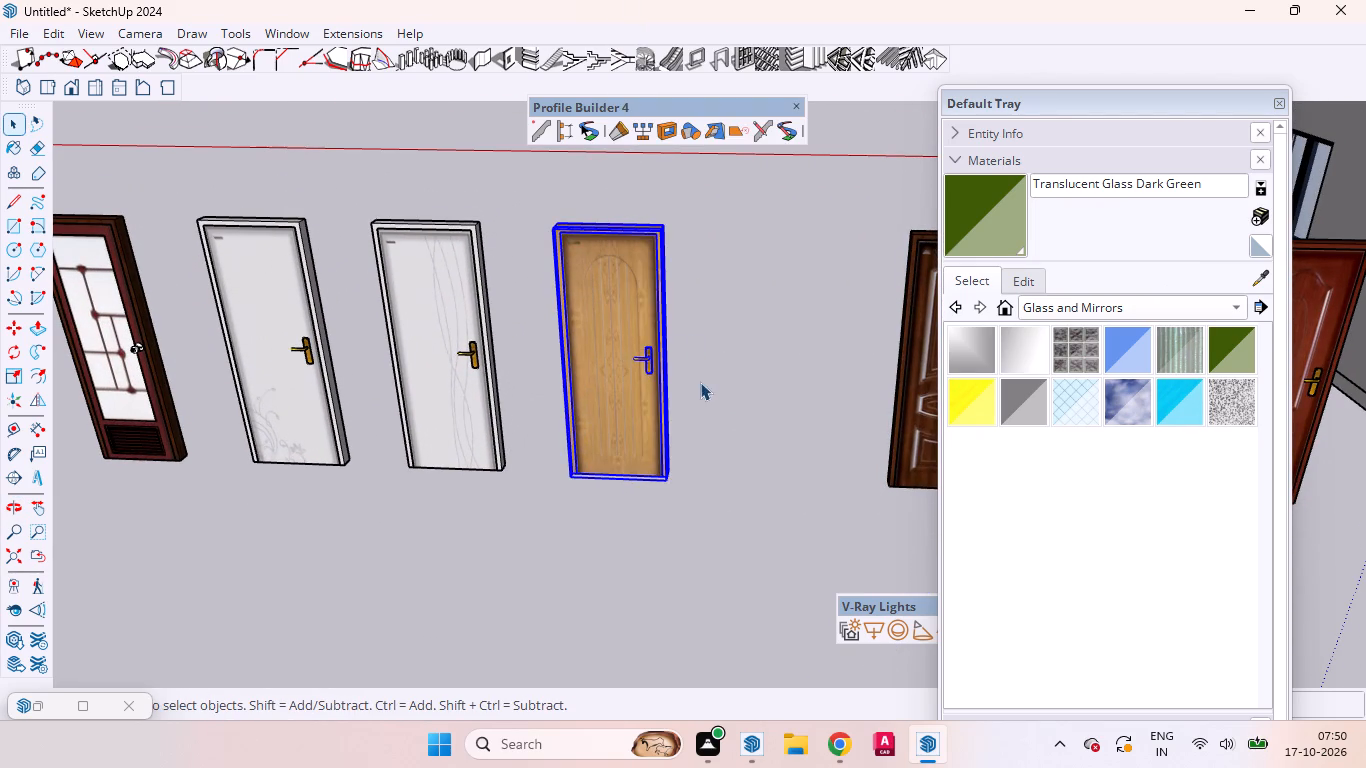
click(700, 382)
Move the grouped light-wood door by its bottom corner from the row into the interior doorway near the dining table.
key(m)
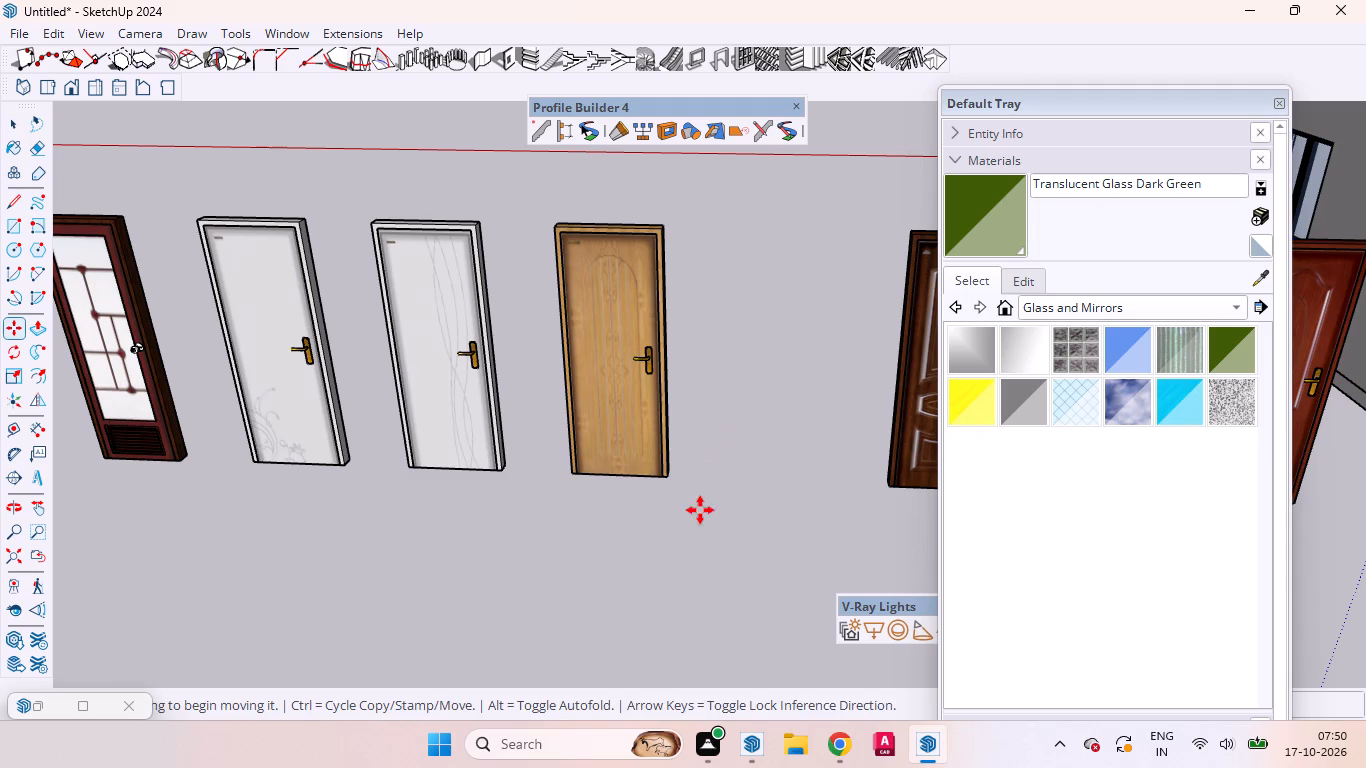
click(667, 472)
scroll(580, 432, down, 7)
scroll(582, 432, up, 1)
scroll(582, 432, down, 9)
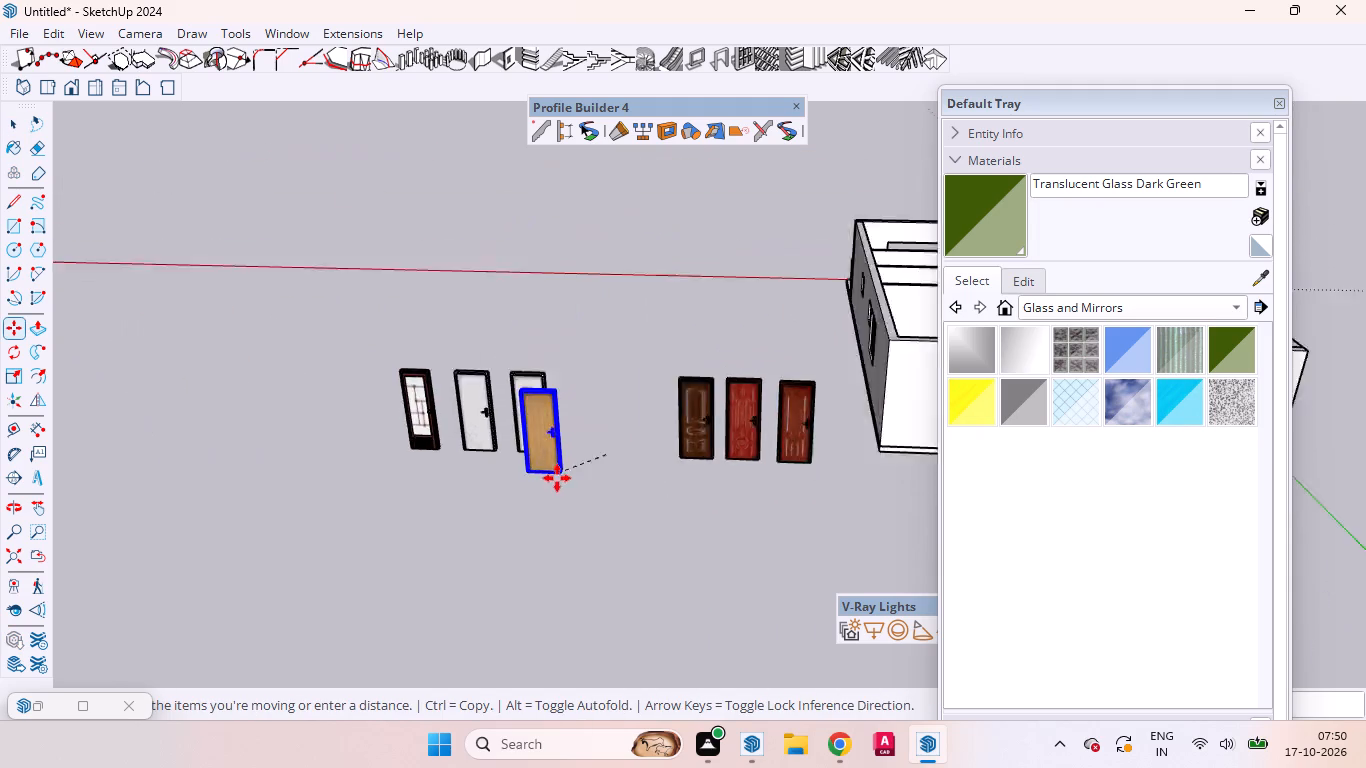
scroll(557, 478, down, 5)
scroll(583, 492, up, 1)
scroll(625, 492, down, 1)
scroll(884, 303, up, 3)
scroll(805, 312, down, 1)
scroll(791, 314, up, 2)
scroll(627, 318, down, 4)
scroll(475, 338, up, 6)
scroll(474, 338, down, 7)
scroll(843, 307, up, 7)
scroll(690, 374, down, 1)
scroll(687, 377, up, 7)
scroll(627, 412, down, 1)
scroll(626, 415, up, 11)
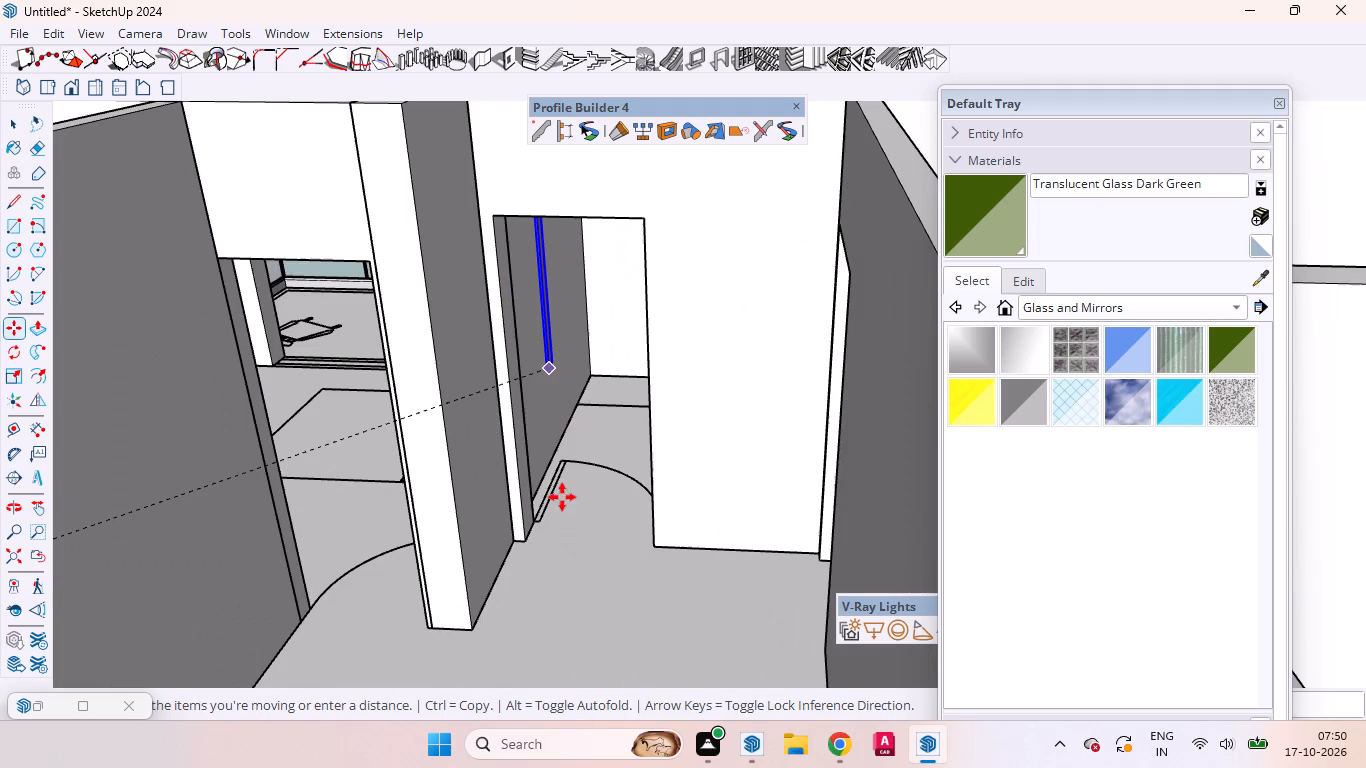
scroll(566, 505, down, 1)
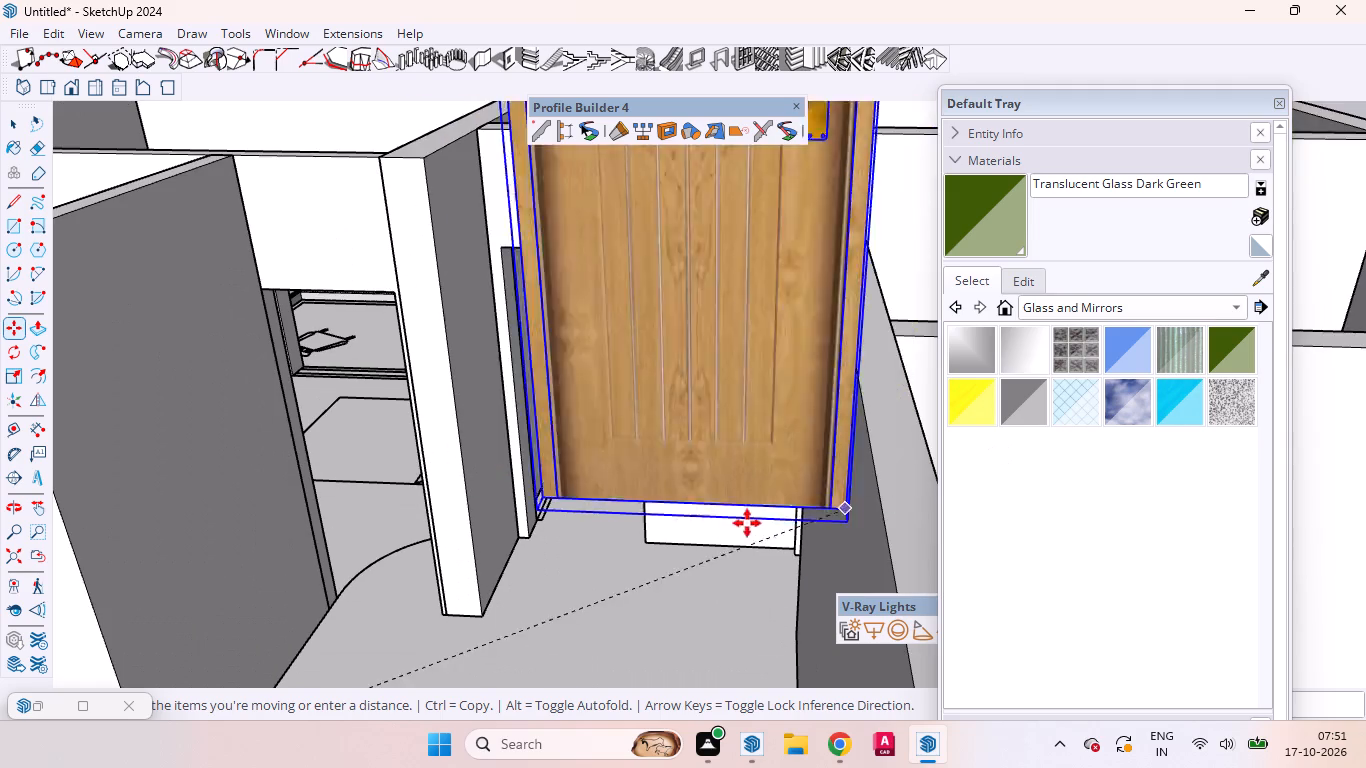
scroll(727, 515, down, 10)
scroll(722, 496, up, 4)
scroll(722, 496, down, 2)
middle_drag(621, 571, 716, 767)
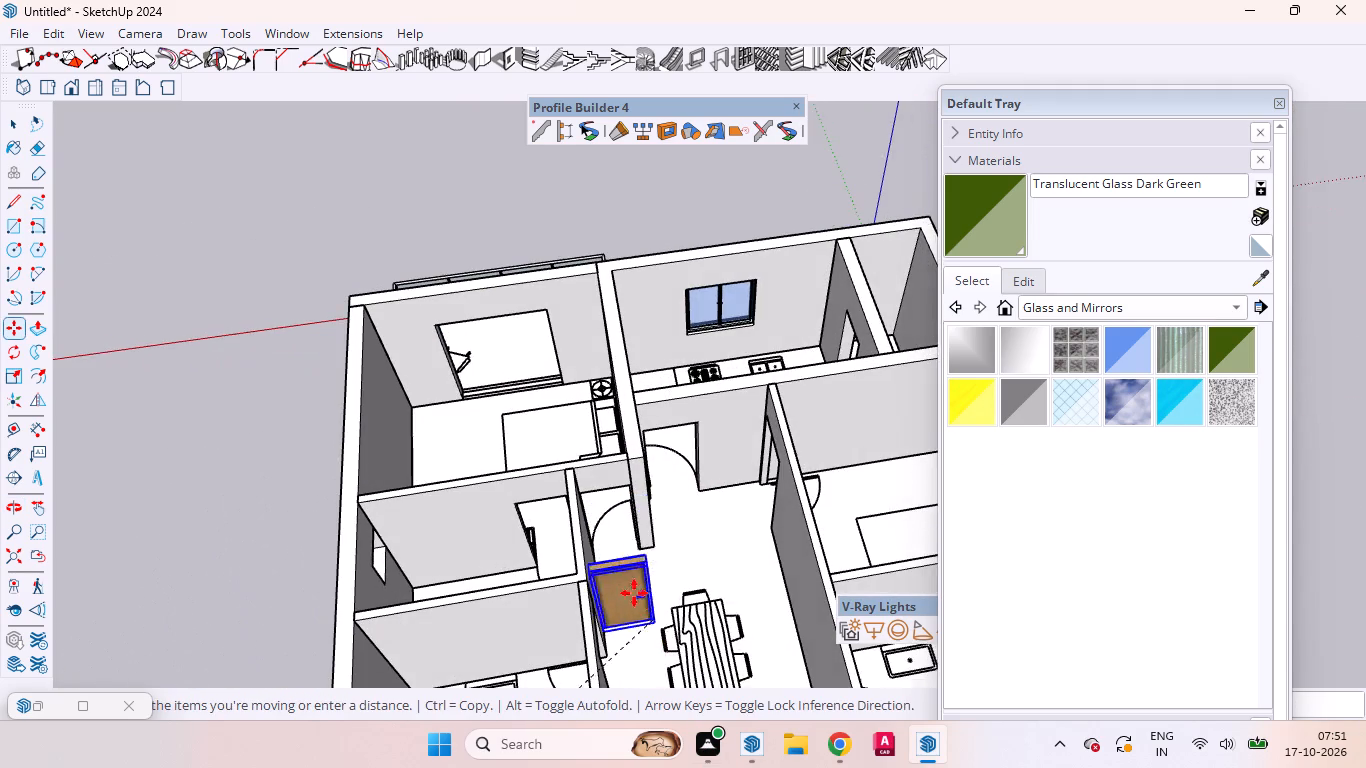
scroll(633, 592, up, 5)
scroll(630, 577, down, 1)
scroll(629, 537, up, 6)
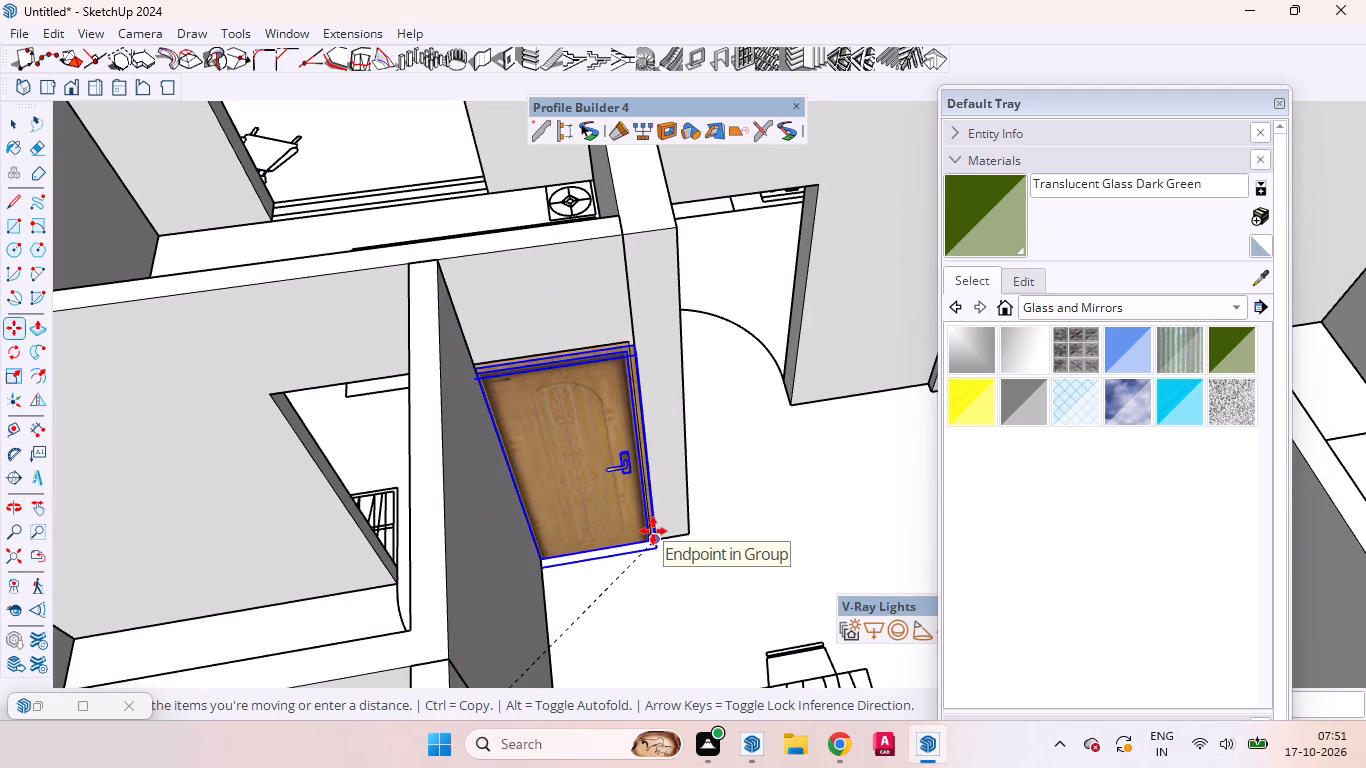
scroll(647, 530, up, 8)
scroll(643, 539, down, 1)
scroll(643, 539, up, 8)
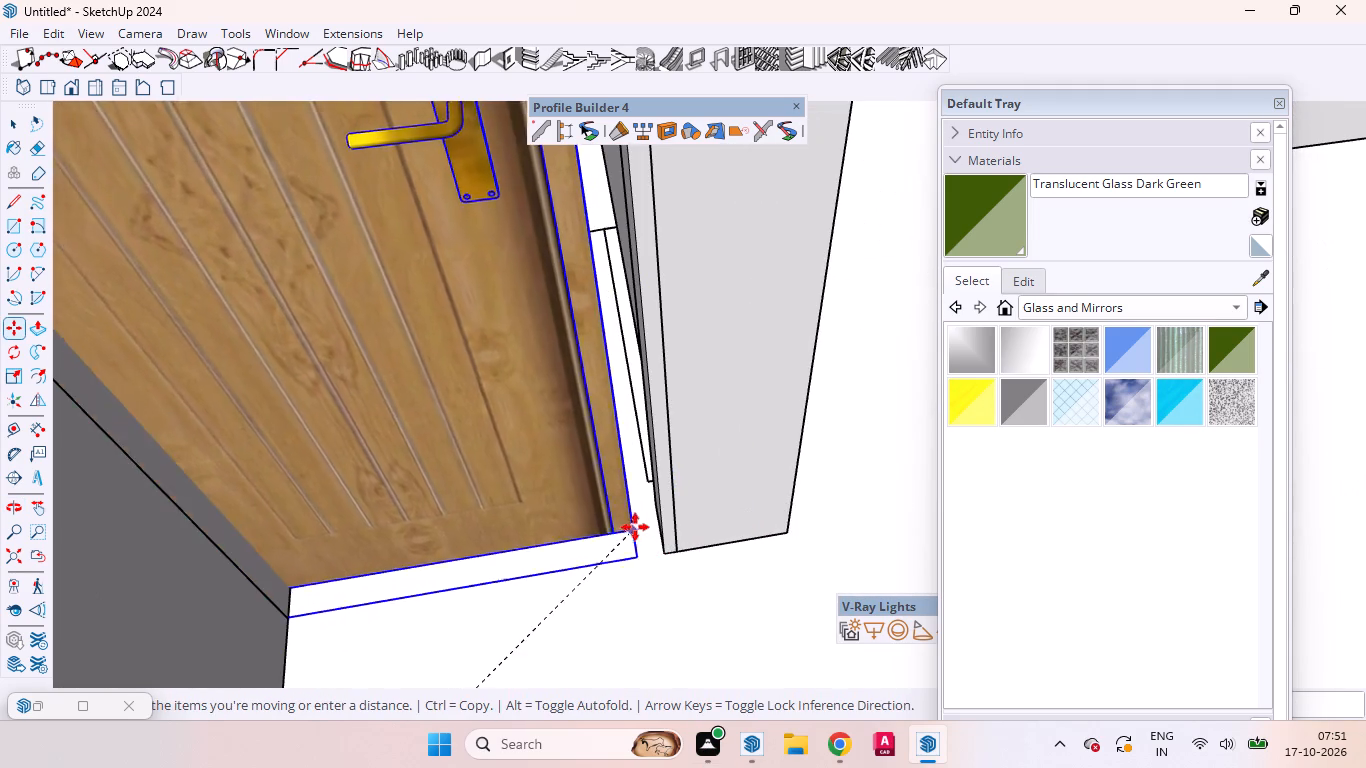
scroll(635, 530, up, 3)
scroll(635, 530, down, 4)
click(641, 530)
Move the light-wood door by its bottom corner onto the bottom corner of the doorway's jamb.
scroll(649, 540, up, 1)
scroll(649, 540, down, 5)
scroll(649, 540, up, 2)
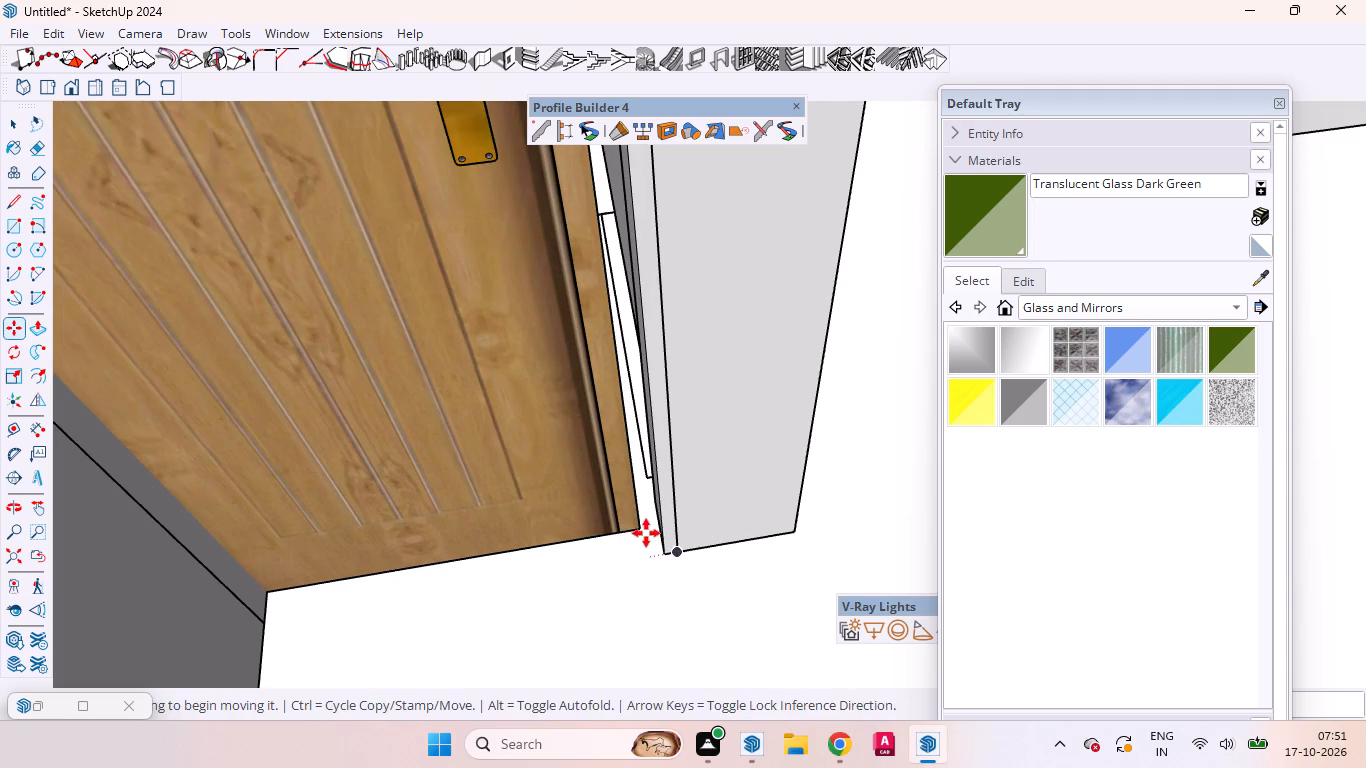
click(639, 528)
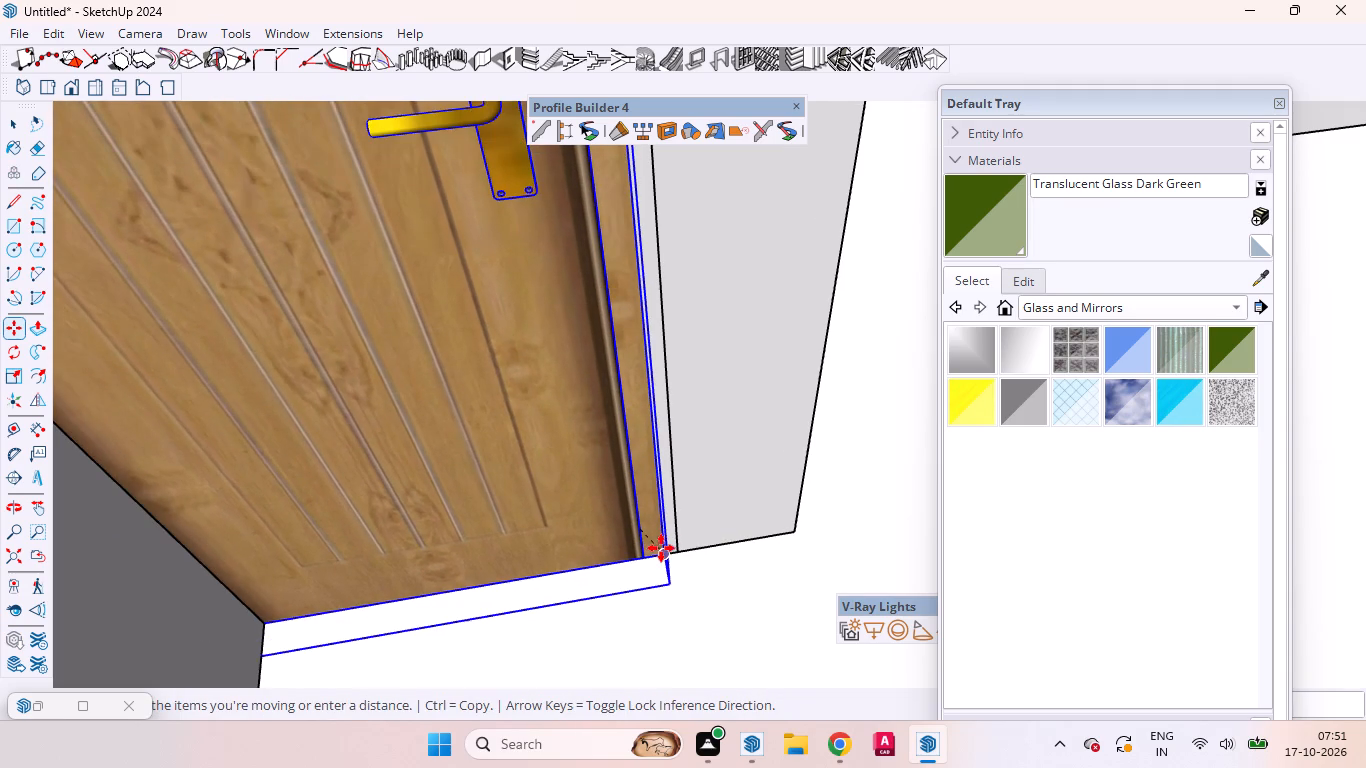
click(664, 550)
scroll(889, 525, down, 12)
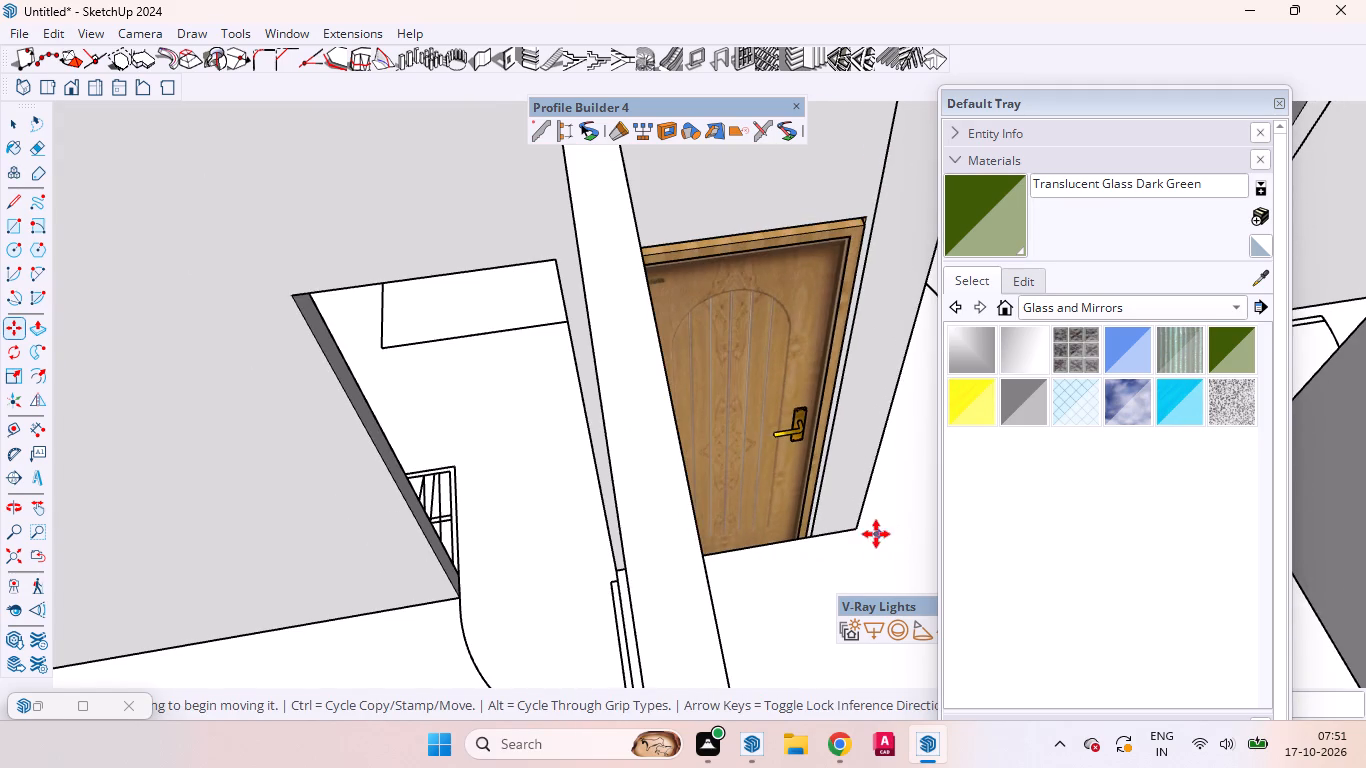
Scale the light-wood door's width so its far side meets the adjoining wall face.
key(space)
click(737, 434)
middle_drag(753, 452, 593, 408)
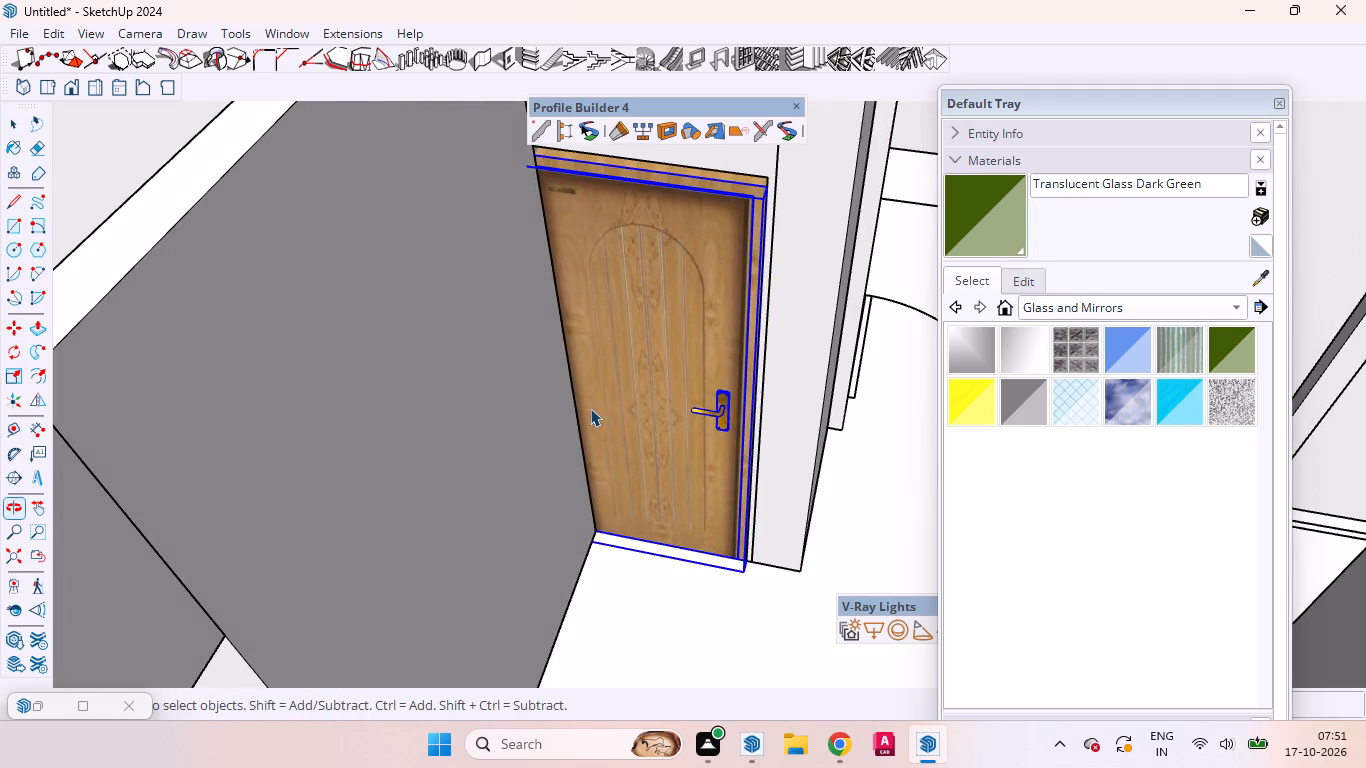
key(s)
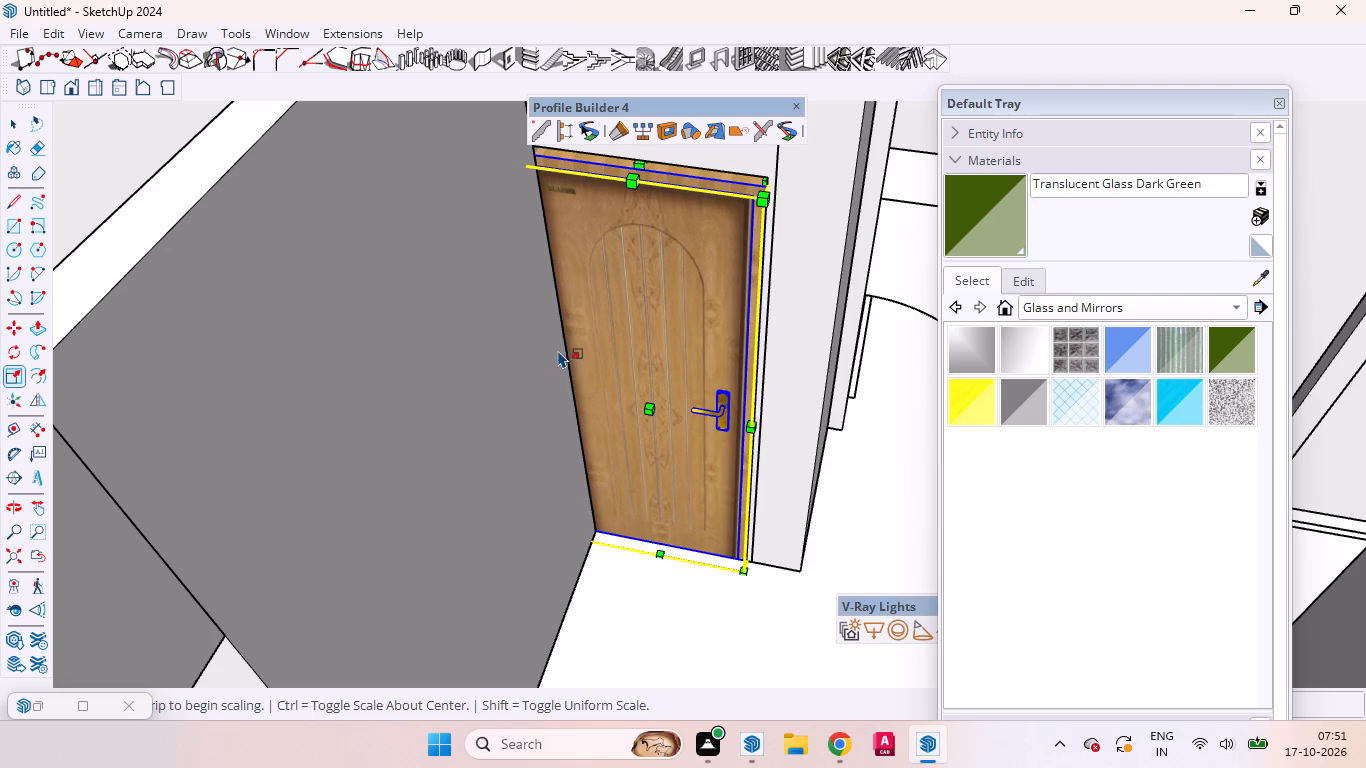
click(553, 373)
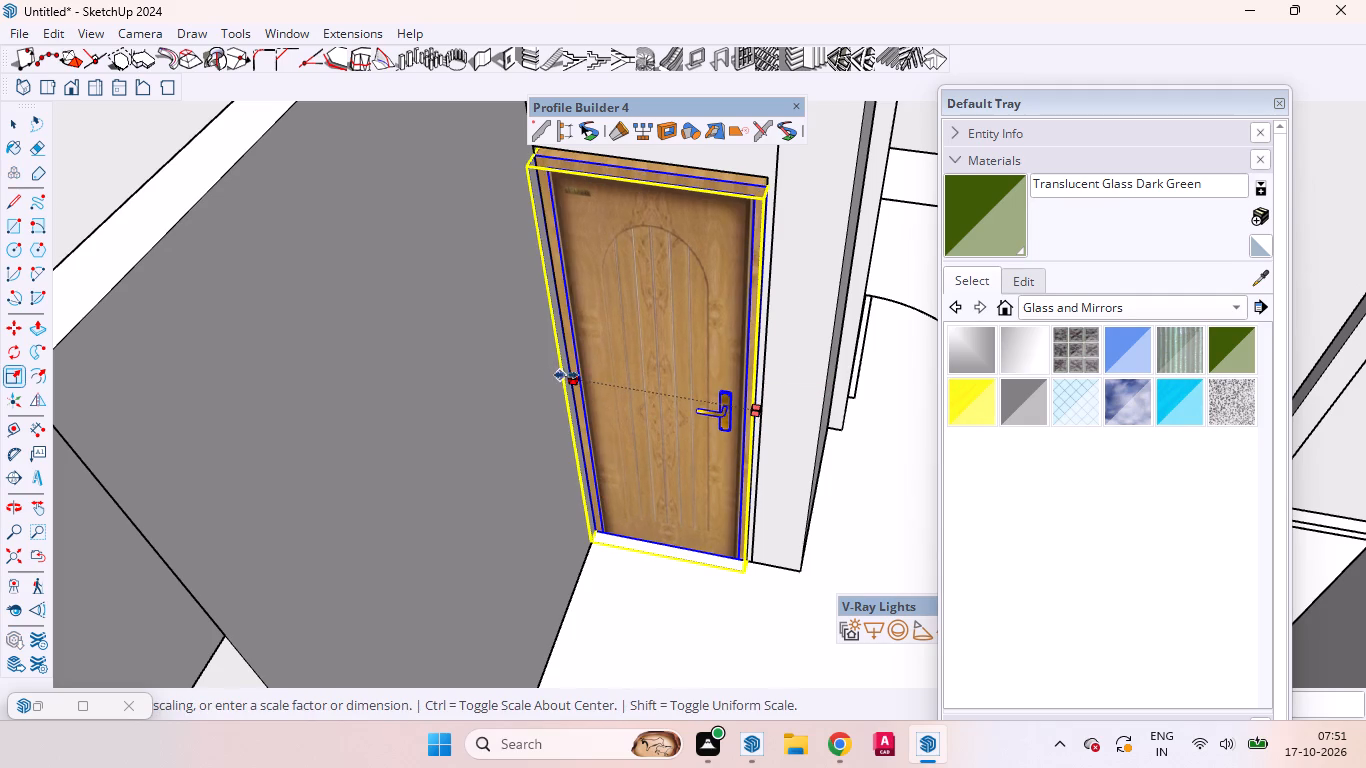
click(576, 377)
Scale the light-wood door's height to the top edge of the interior opening.
scroll(702, 479, down, 5)
scroll(713, 504, up, 1)
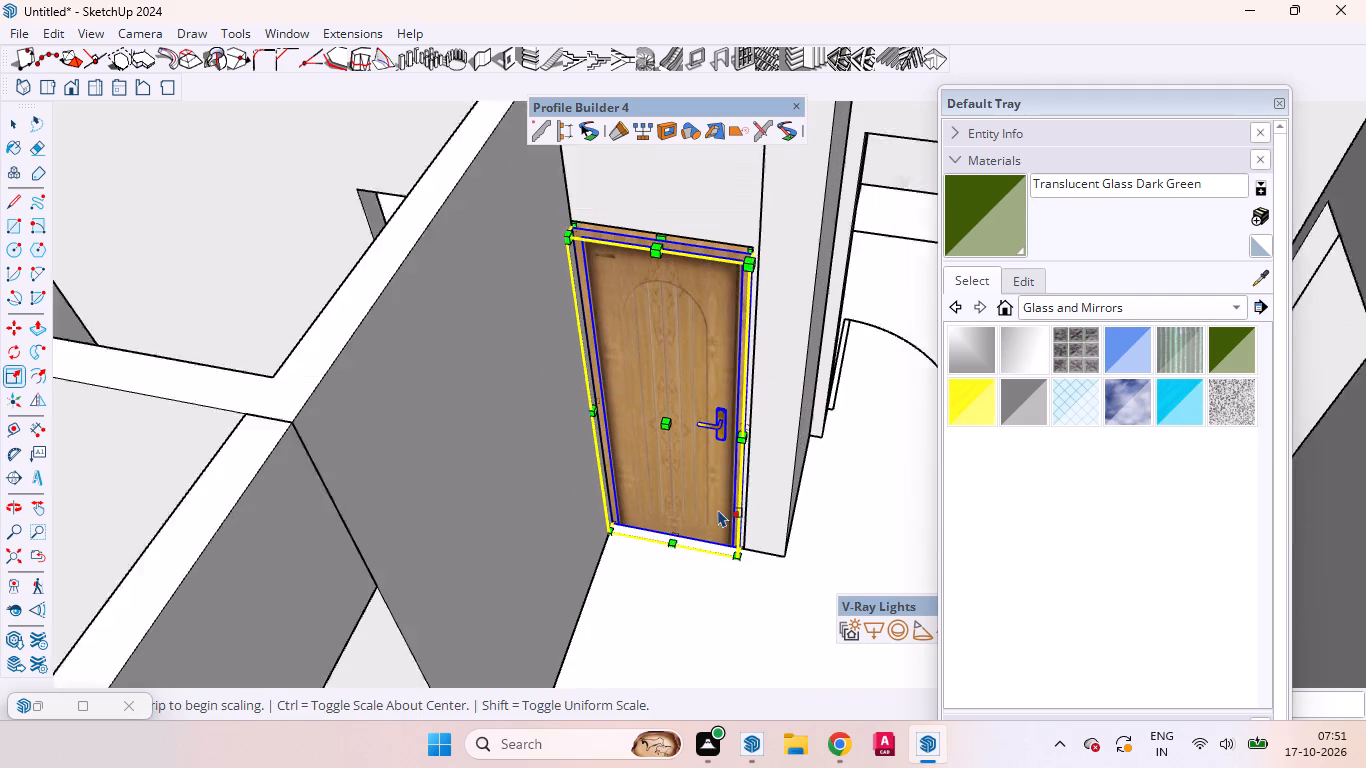
scroll(760, 443, down, 4)
middle_drag(704, 316, 720, 196)
scroll(689, 197, up, 13)
click(719, 250)
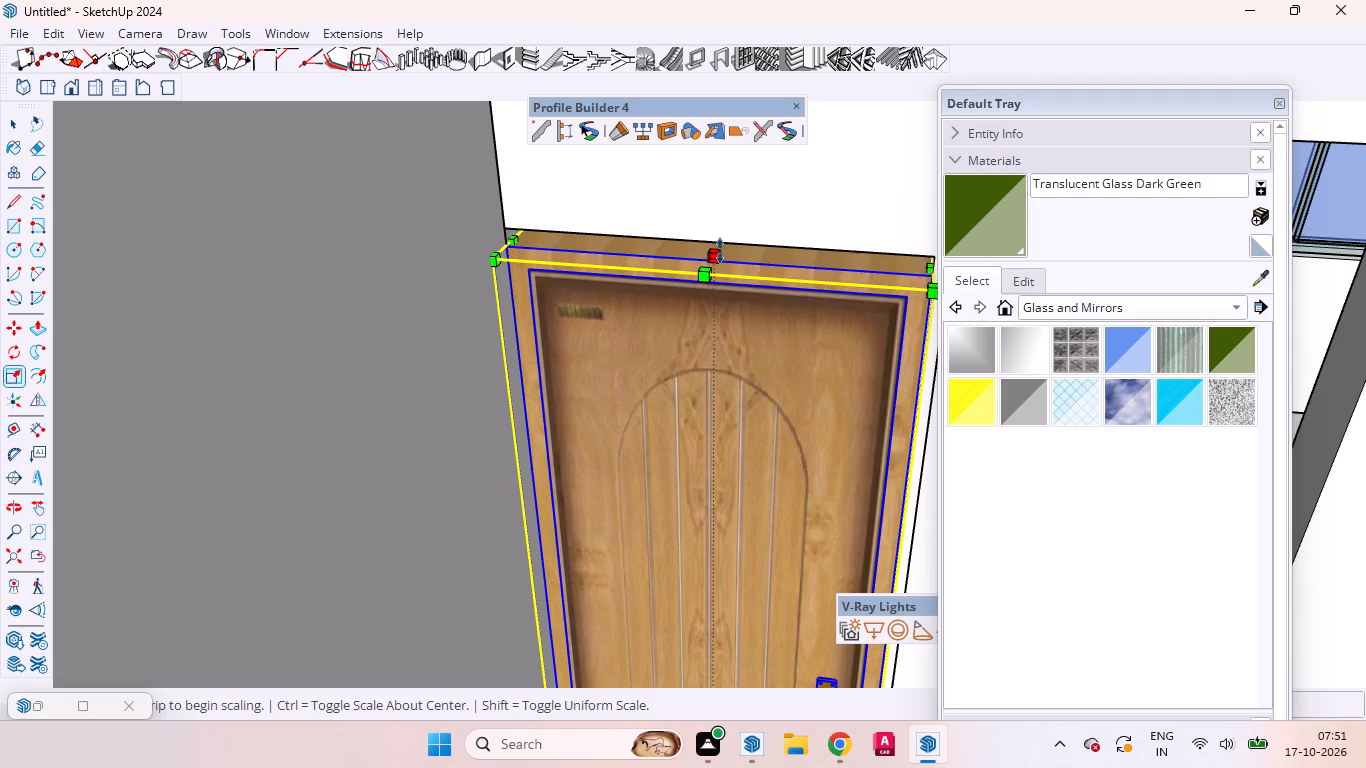
click(718, 244)
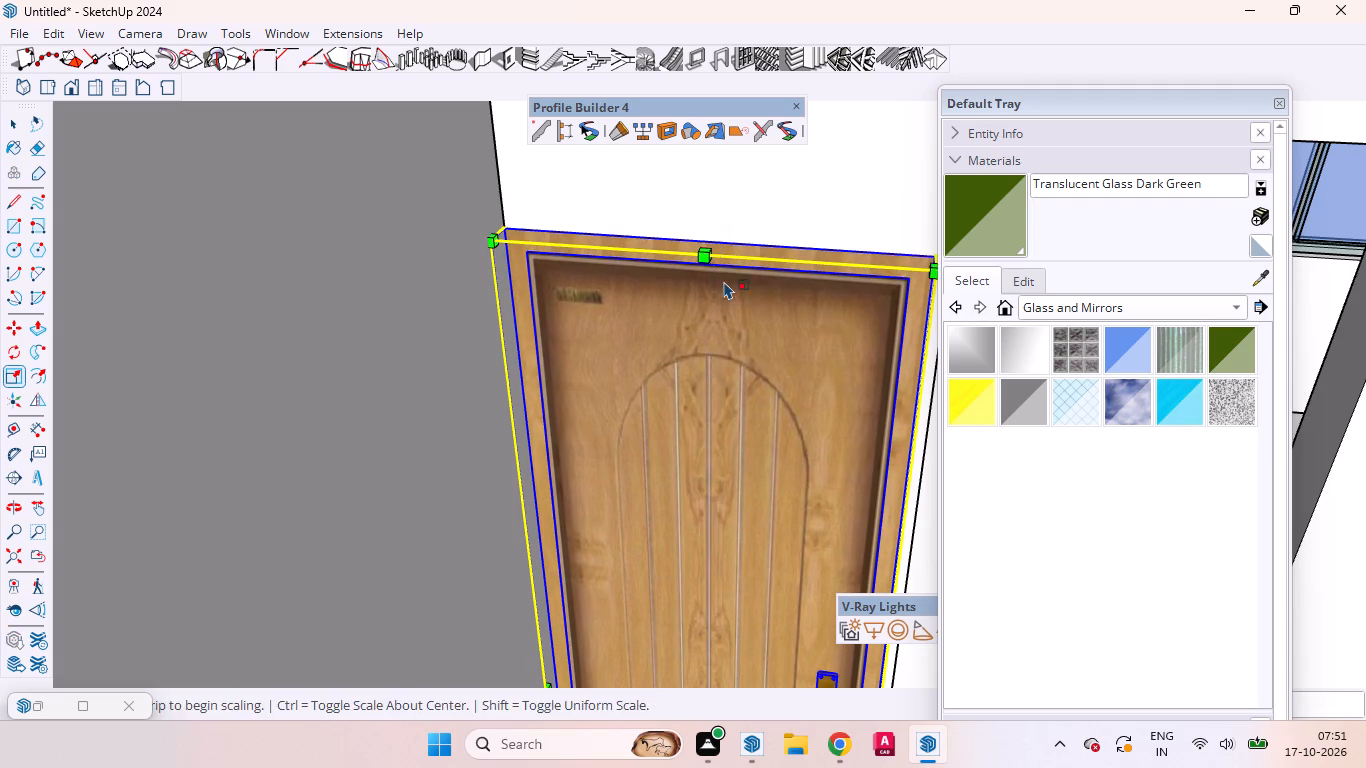
Move the light-wood door by its rear bottom frame corner onto the jamb corner where the door-swing arc begins.
scroll(743, 313, up, 1)
middle_drag(743, 313, 421, 481)
scroll(649, 495, down, 6)
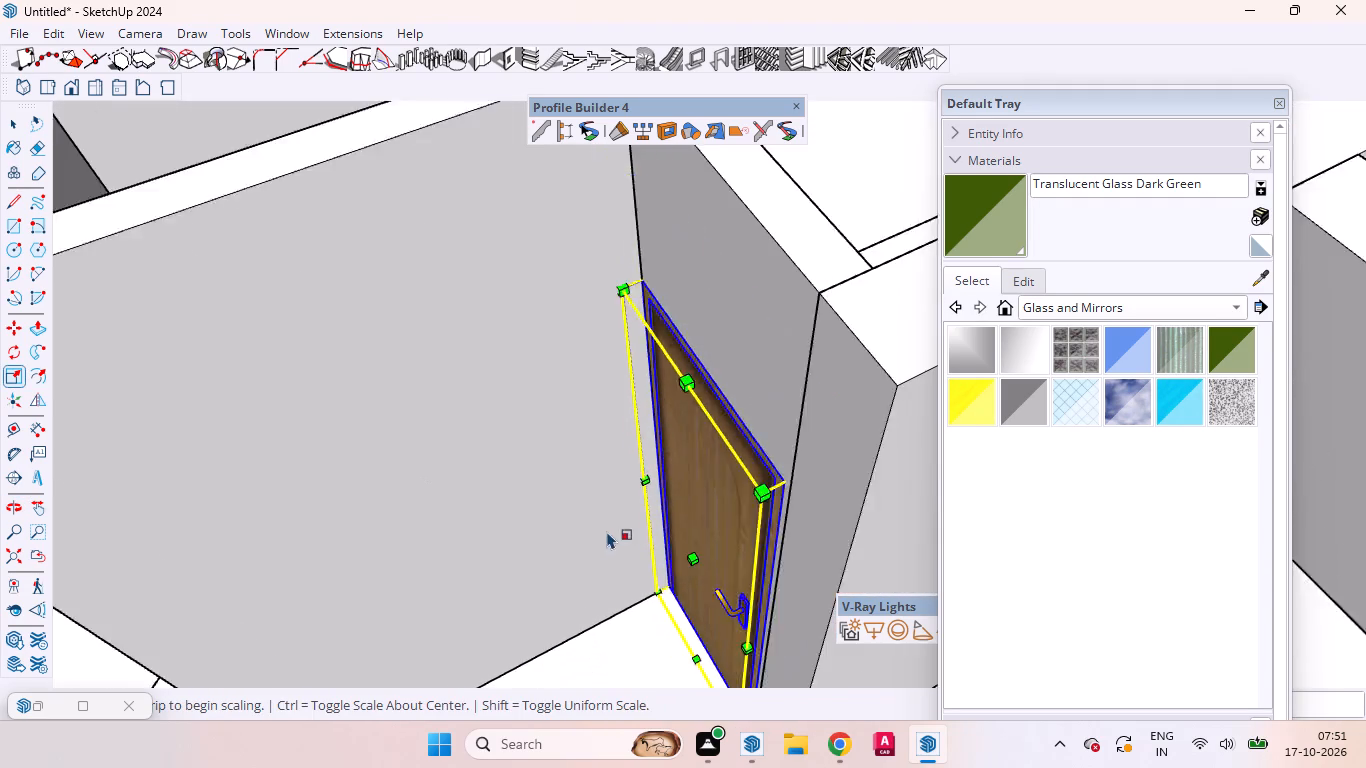
scroll(603, 530, down, 1)
scroll(604, 530, up, 2)
scroll(604, 530, down, 3)
middle_drag(749, 435, 260, 585)
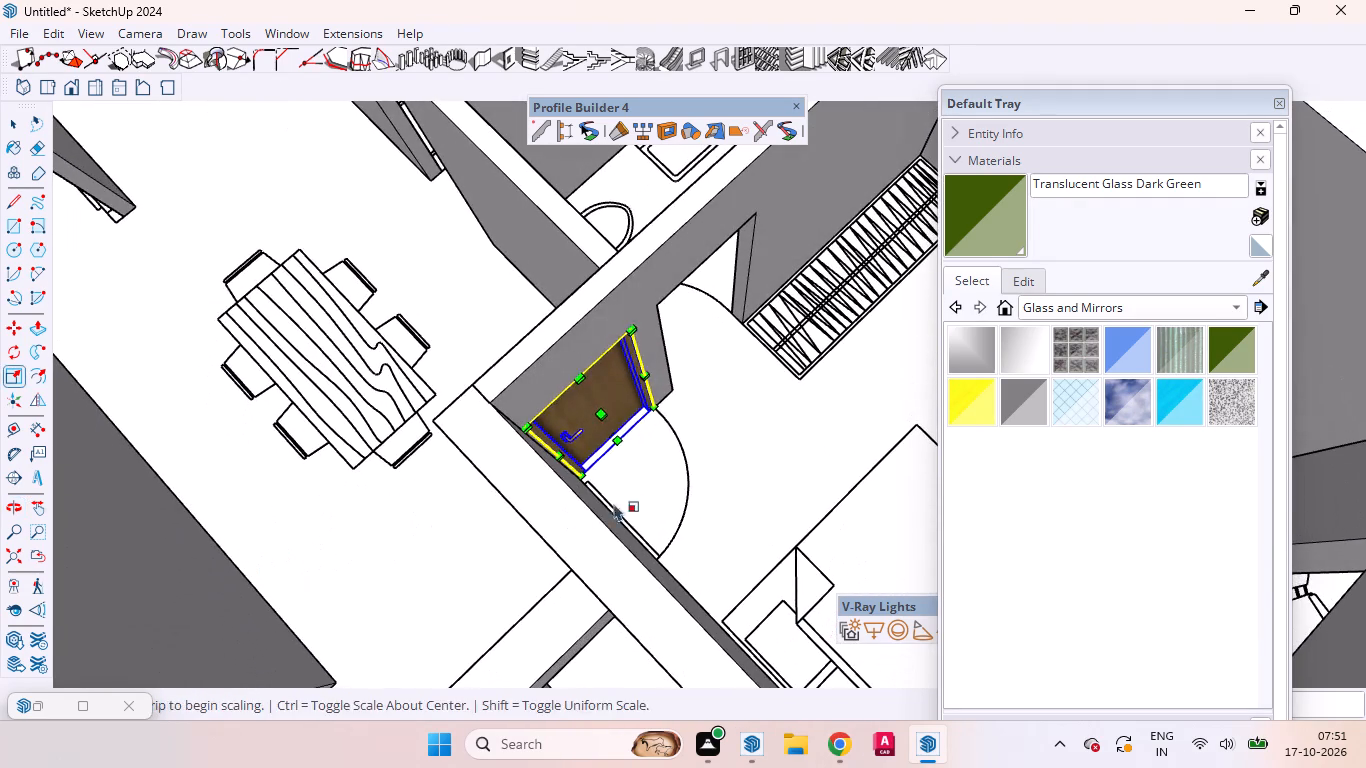
key(space)
scroll(666, 425, up, 1)
scroll(666, 425, down, 1)
scroll(666, 425, up, 17)
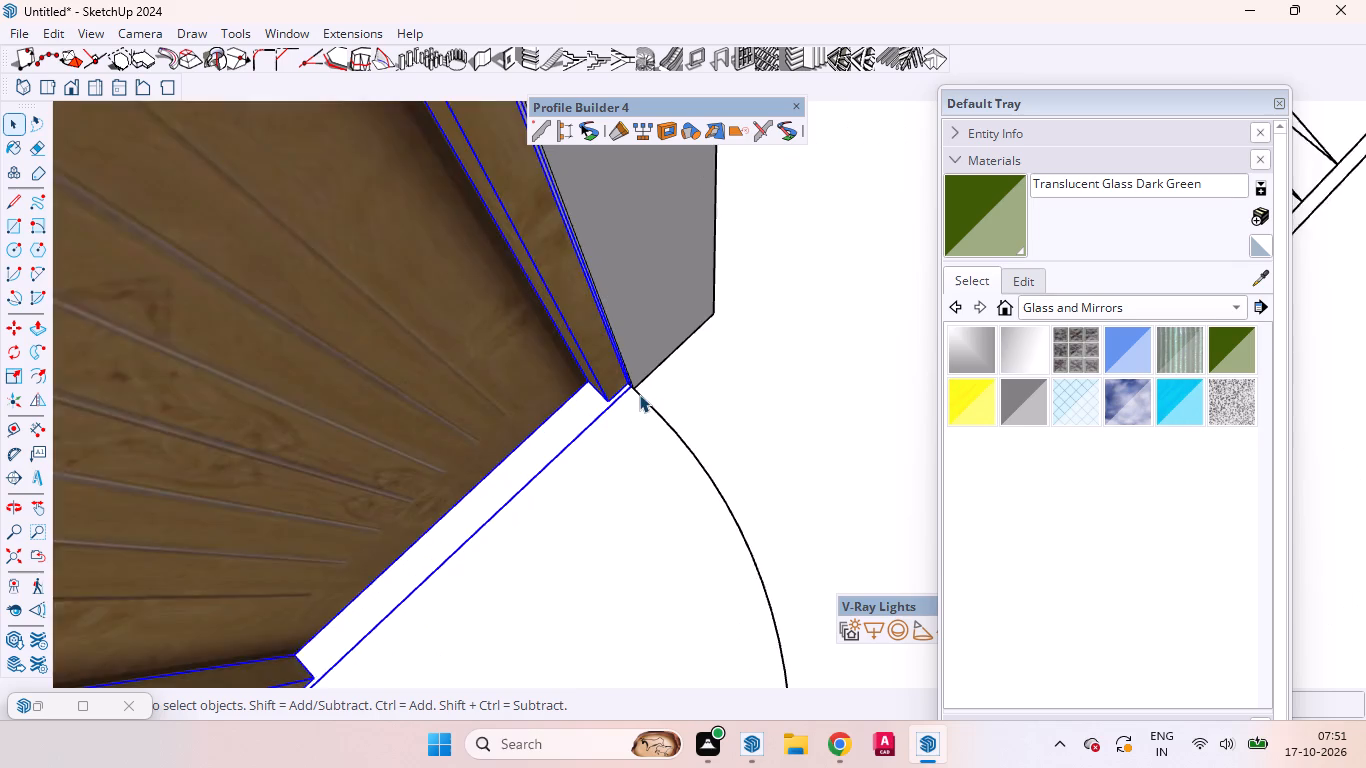
scroll(639, 394, up, 6)
scroll(624, 398, down, 1)
scroll(624, 398, up, 1)
scroll(624, 398, down, 1)
scroll(624, 398, up, 19)
drag(612, 412, 617, 397)
middle_drag(610, 413, 641, 268)
key(m)
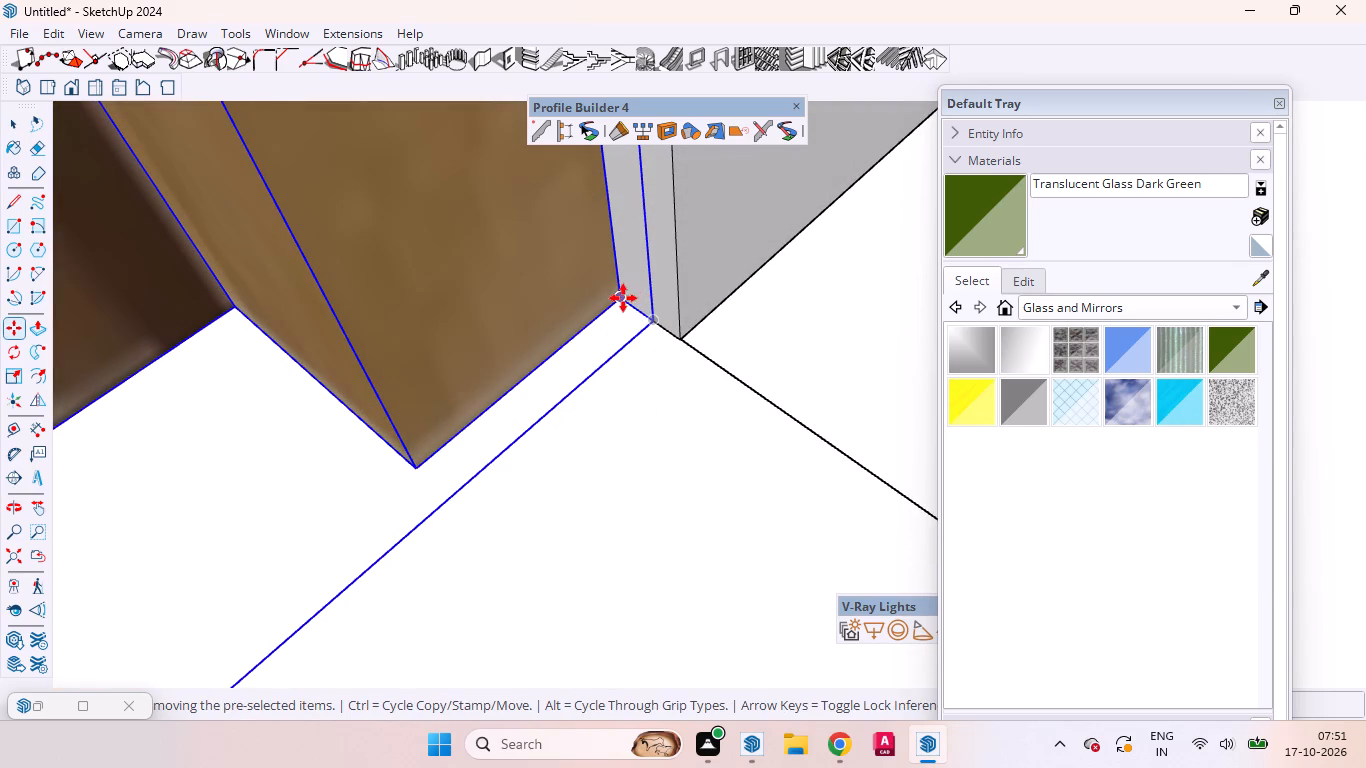
click(623, 298)
click(676, 338)
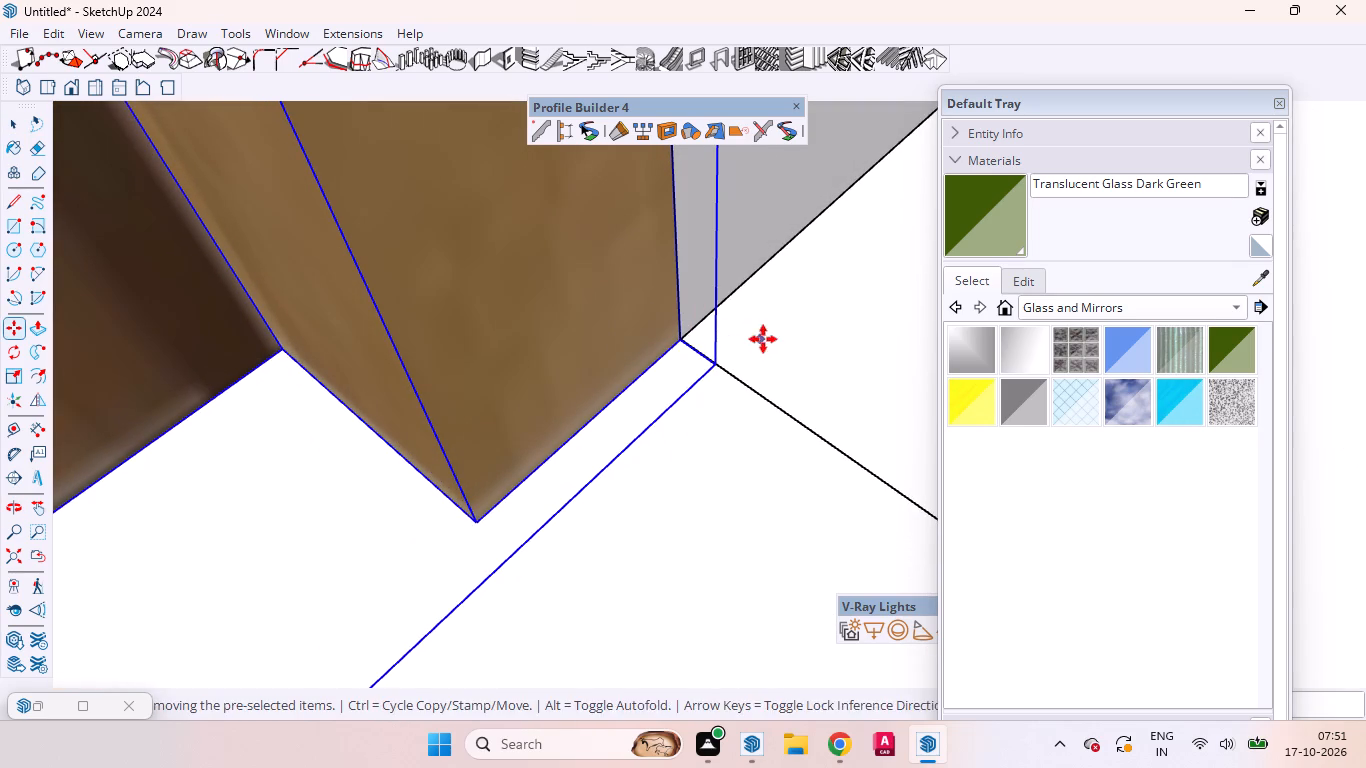
key(space)
Examine the light-wood door's fit from both sides of the opening and the neighbouring interior doorways.
scroll(712, 382, down, 3)
scroll(712, 388, up, 3)
scroll(712, 389, down, 20)
scroll(712, 389, down, 5)
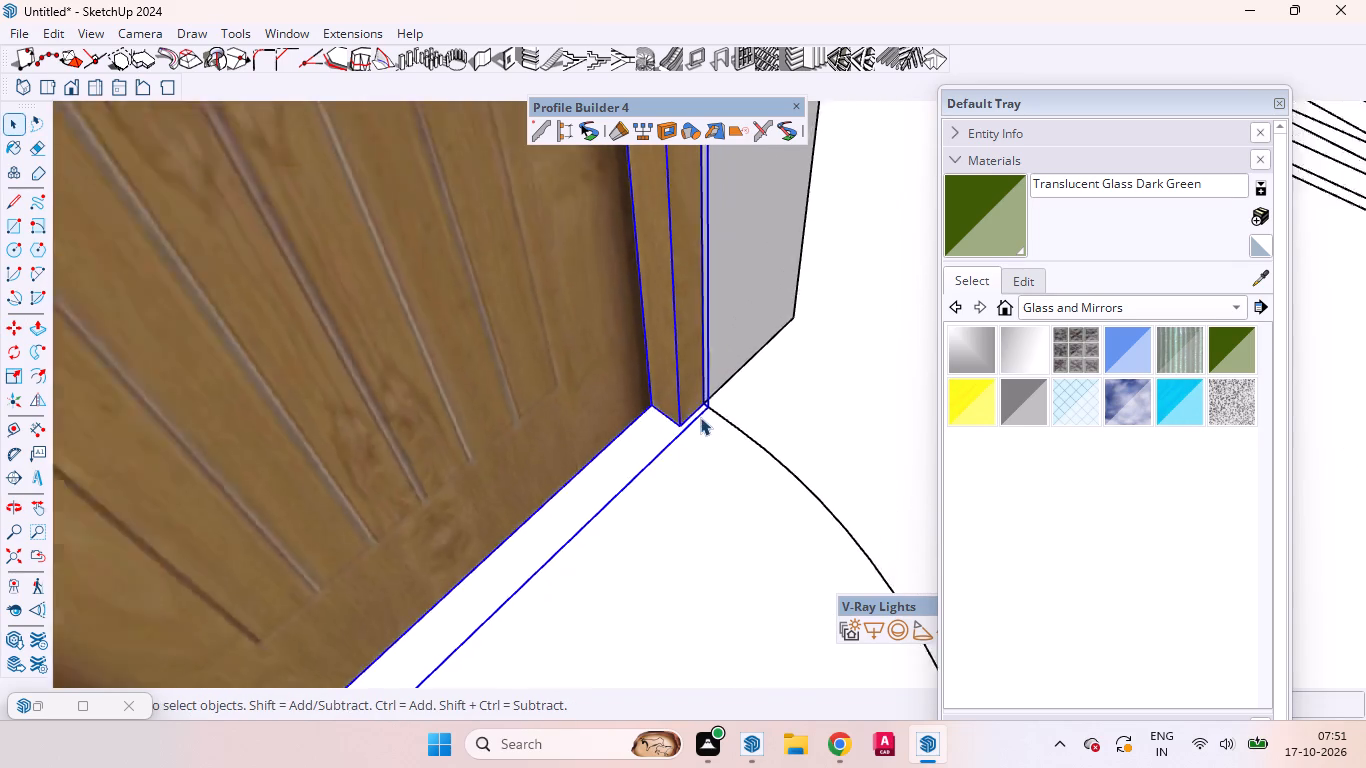
scroll(700, 417, down, 4)
scroll(700, 425, up, 2)
scroll(700, 425, down, 5)
scroll(700, 425, up, 1)
scroll(700, 425, down, 3)
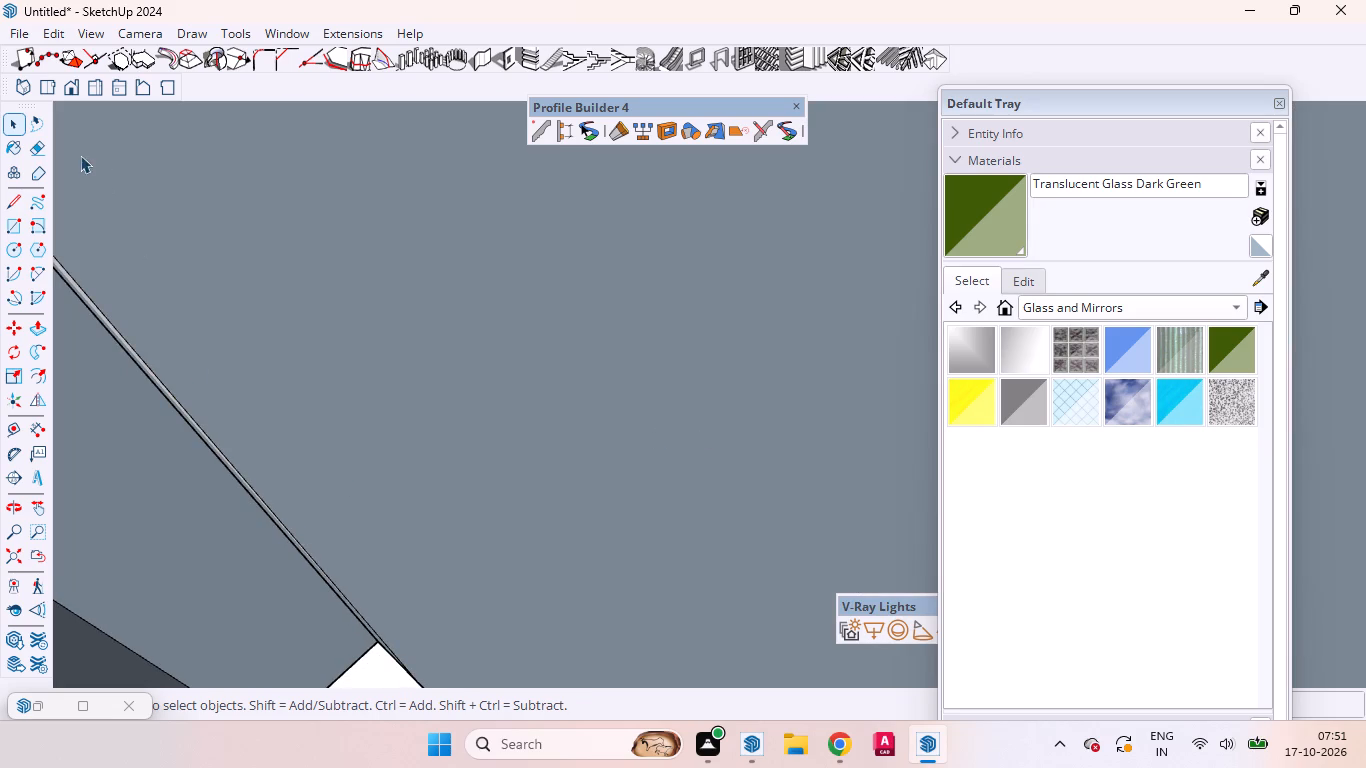
click(34, 544)
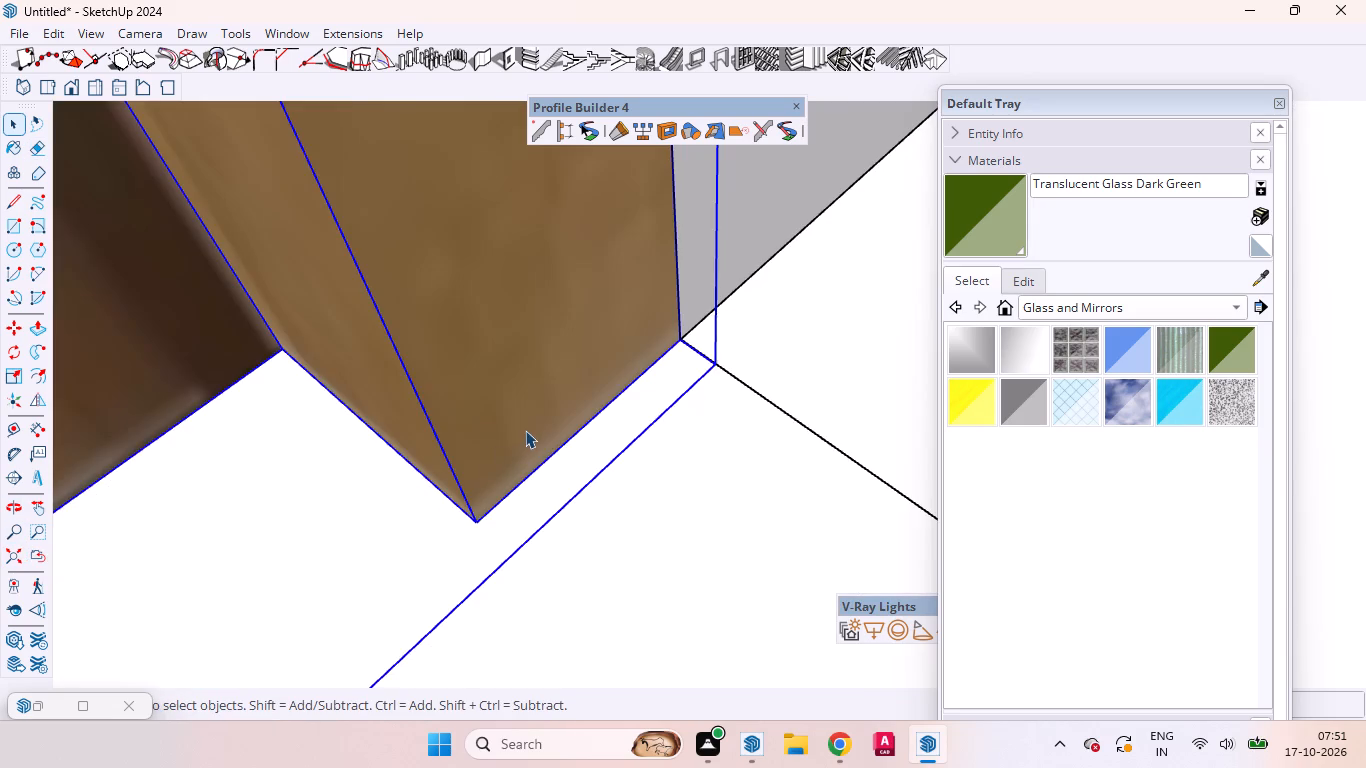
scroll(546, 446, down, 7)
scroll(541, 551, up, 1)
scroll(536, 558, down, 3)
middle_drag(568, 521, 318, 515)
scroll(464, 533, down, 10)
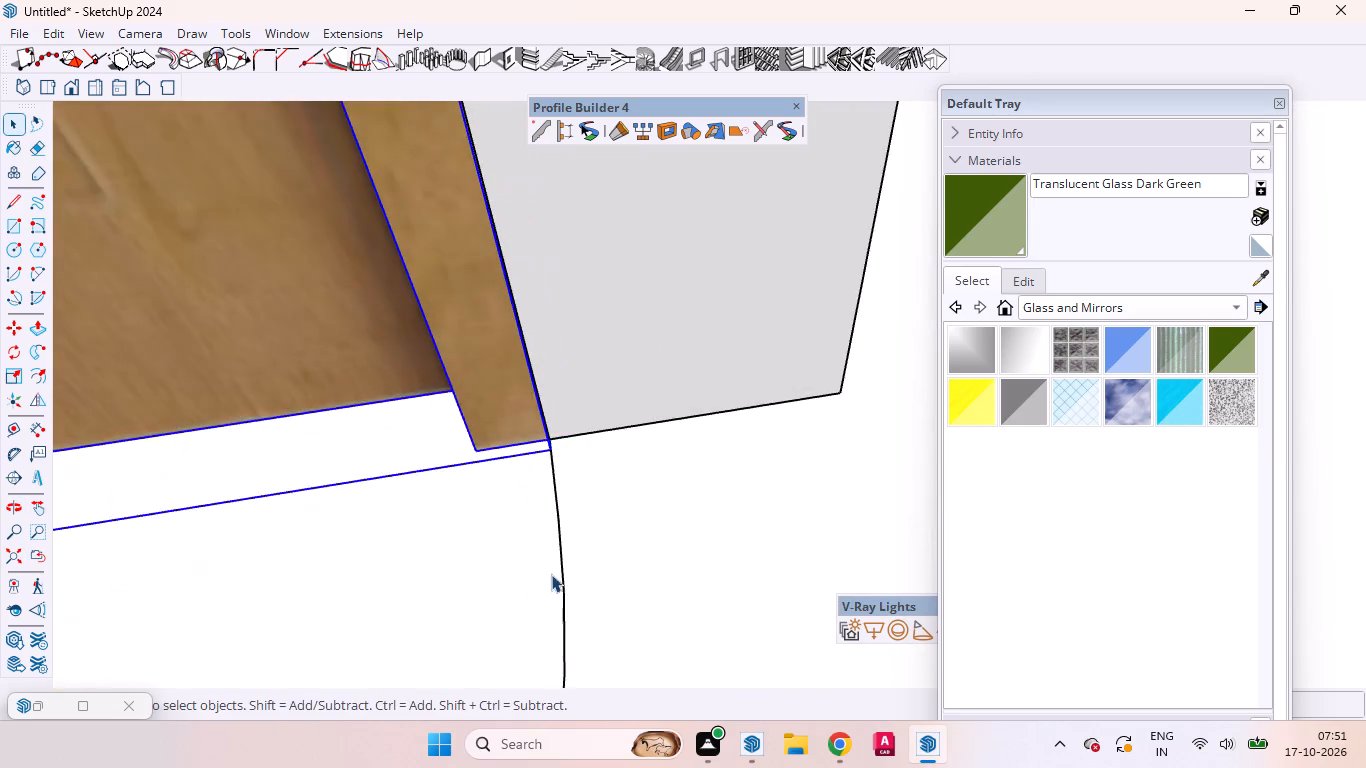
scroll(551, 574, down, 3)
scroll(604, 569, up, 2)
scroll(609, 569, down, 5)
scroll(652, 566, up, 3)
scroll(655, 568, down, 13)
scroll(692, 566, up, 1)
scroll(693, 567, down, 6)
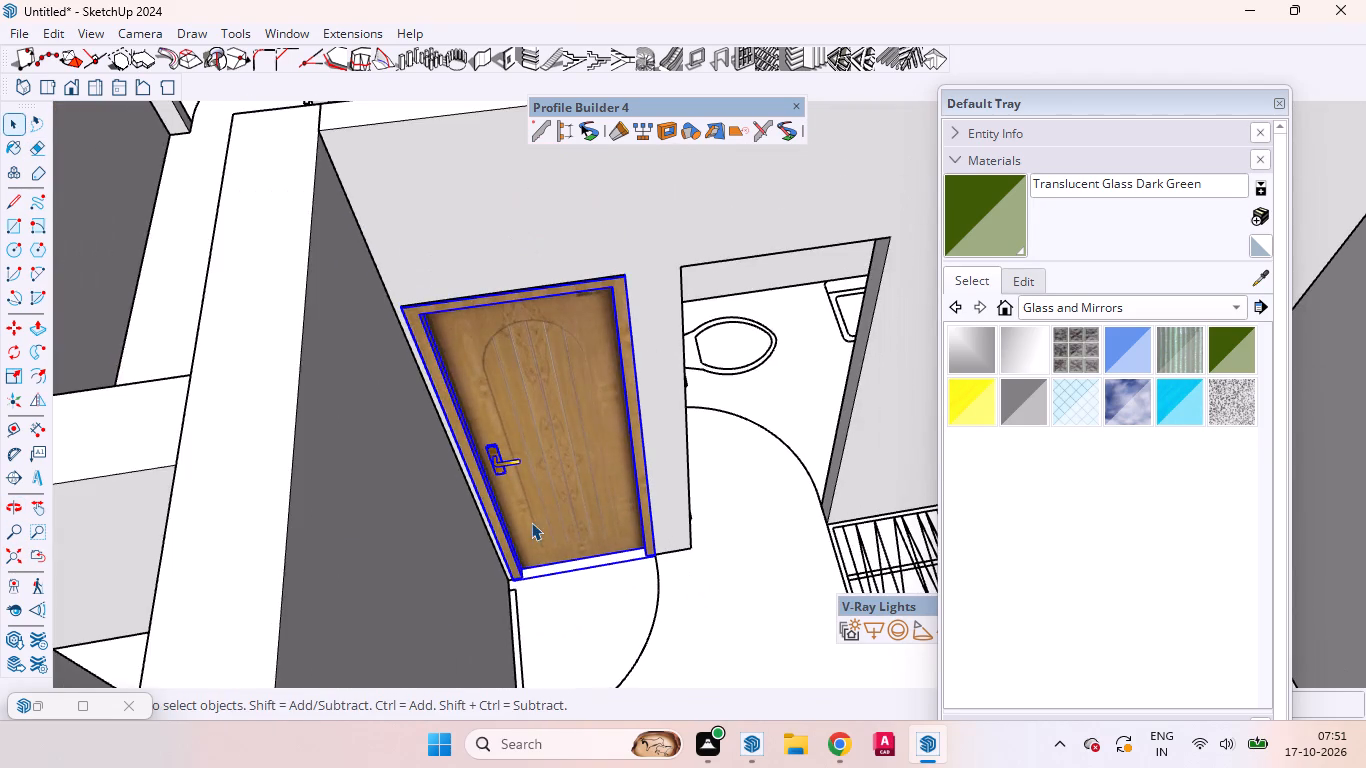
middle_drag(531, 522, 1236, 575)
scroll(528, 490, down, 7)
scroll(524, 512, up, 2)
scroll(524, 518, down, 3)
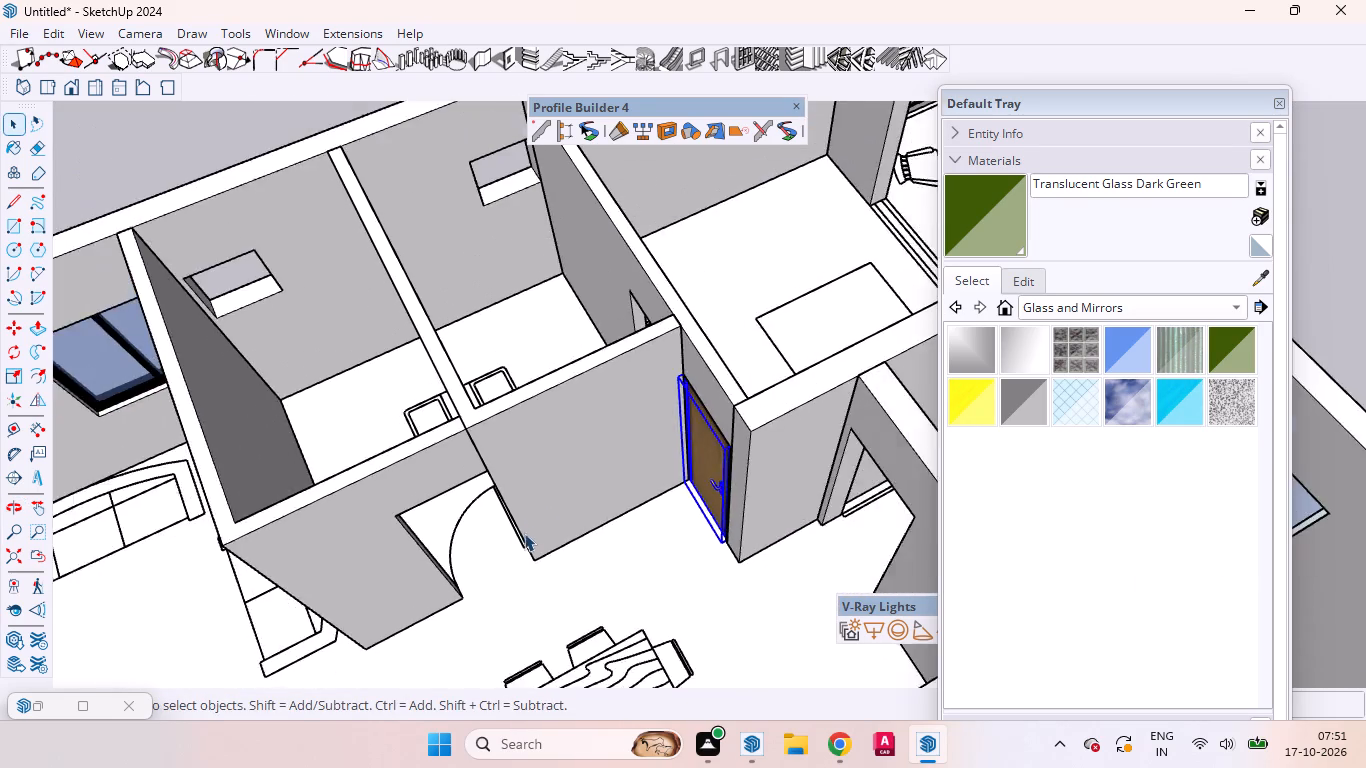
Examine the fitted light-wood door up close and the remaining interior doorways around the dining area.
scroll(524, 533, down, 5)
click(347, 175)
scroll(595, 516, up, 10)
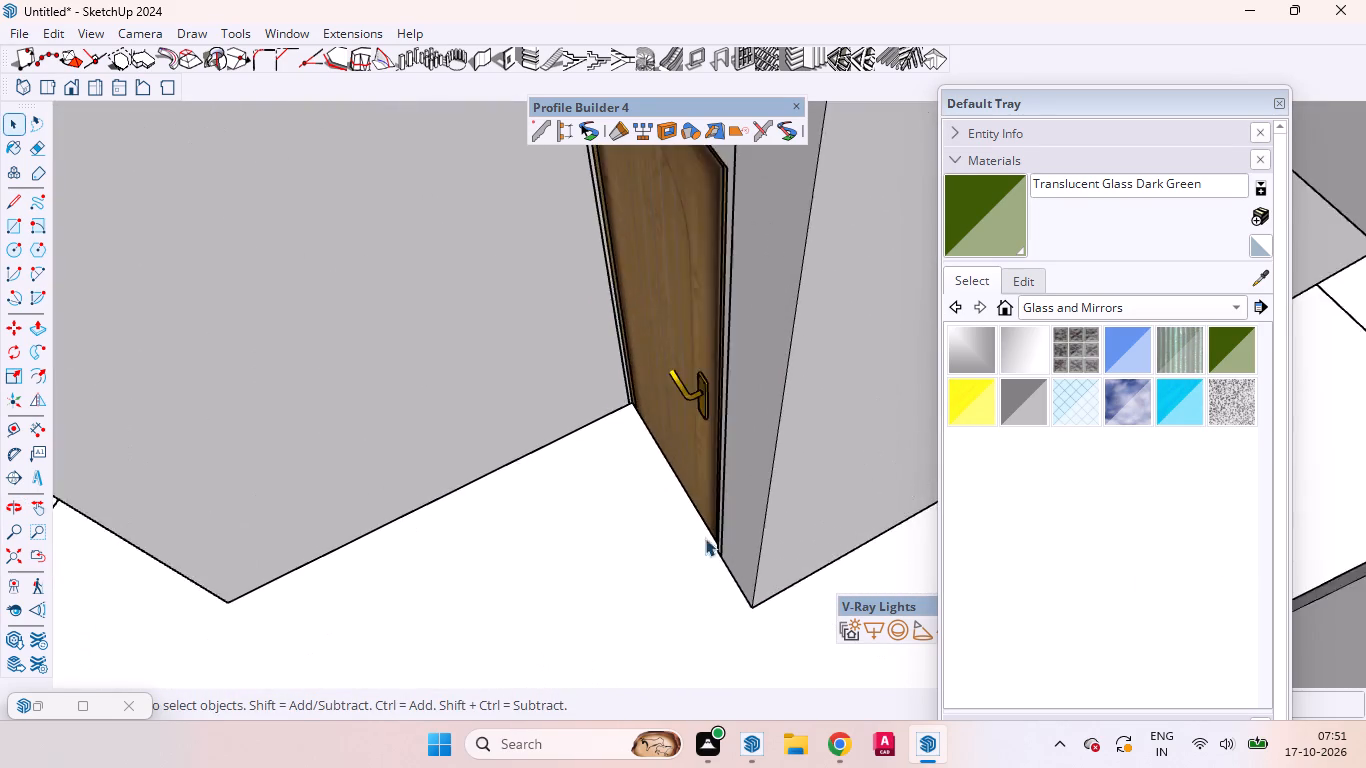
scroll(705, 538, up, 9)
middle_drag(693, 543, 939, 424)
scroll(536, 511, down, 8)
scroll(527, 522, up, 1)
scroll(528, 523, down, 1)
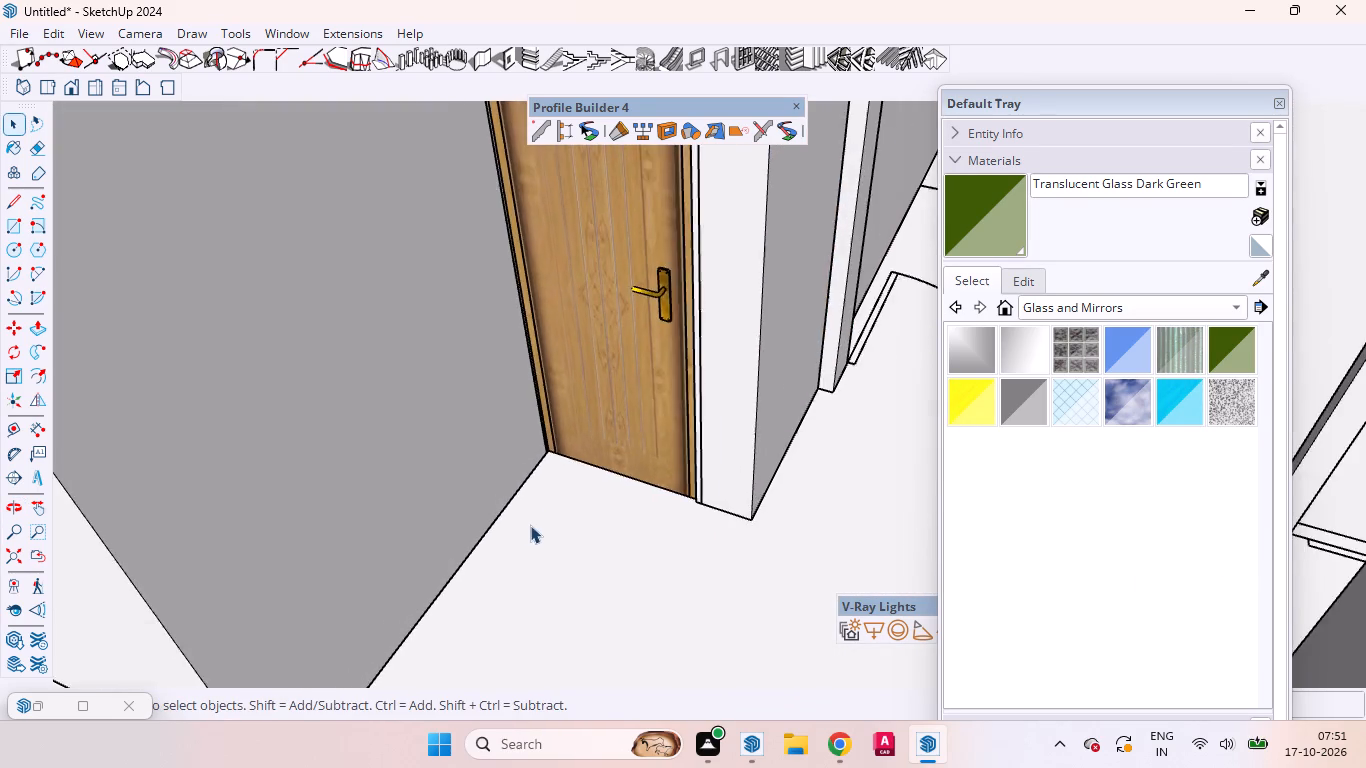
scroll(530, 525, down, 12)
middle_drag(540, 515, 672, 510)
scroll(672, 510, up, 1)
scroll(600, 511, down, 3)
scroll(600, 509, up, 1)
scroll(600, 508, down, 5)
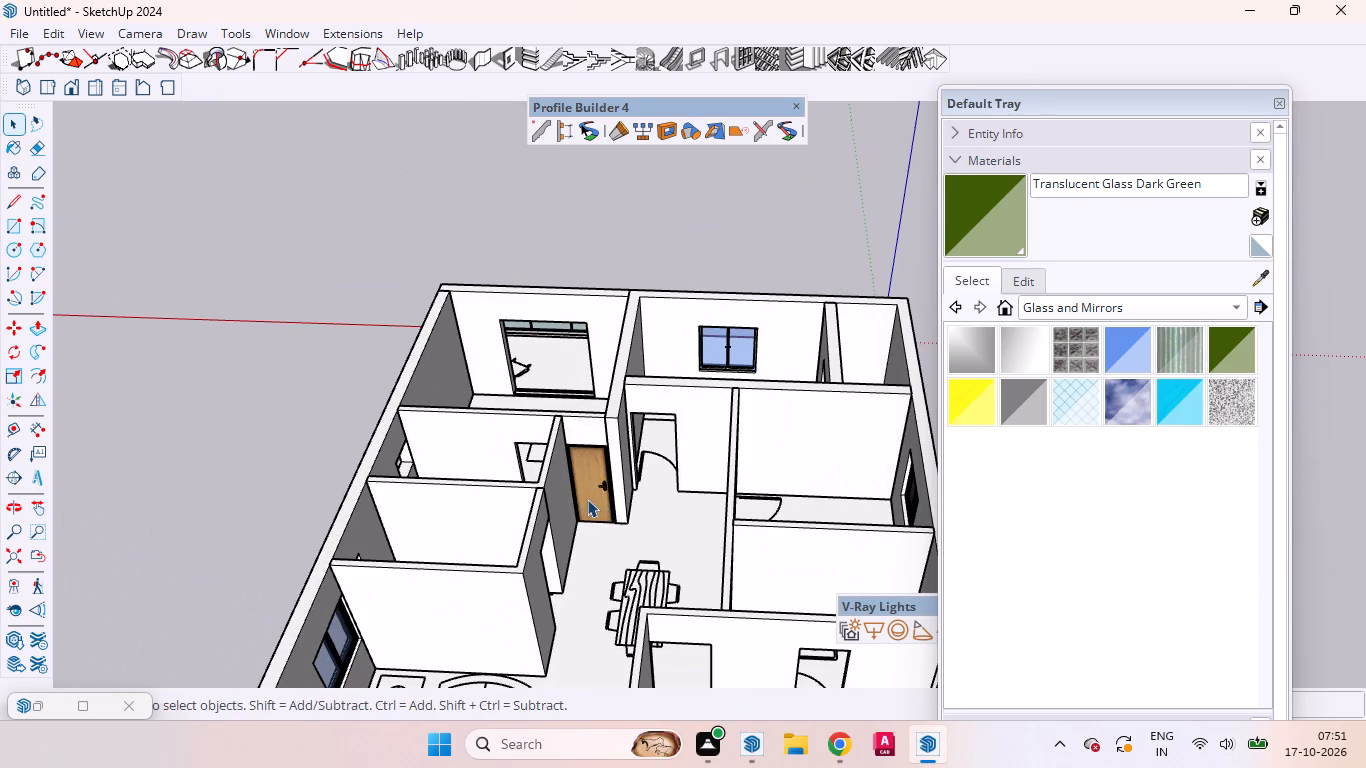
middle_drag(608, 515, 825, 553)
scroll(620, 521, up, 1)
scroll(643, 533, down, 3)
scroll(643, 533, up, 3)
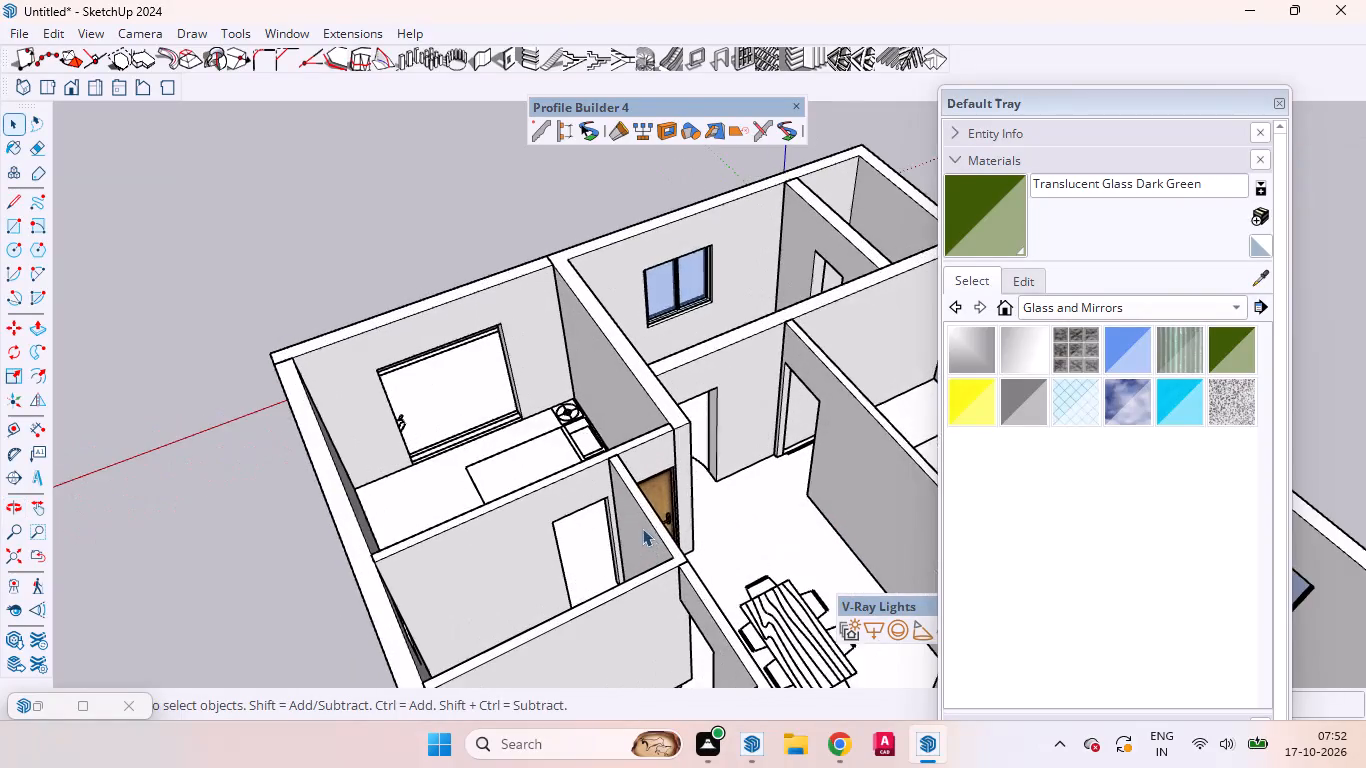
Copy the fitted light-wood door out of its opening into the open floor area beside the dining table.
scroll(642, 528, up, 8)
middle_drag(679, 520, 575, 498)
scroll(575, 497, up, 1)
click(577, 484)
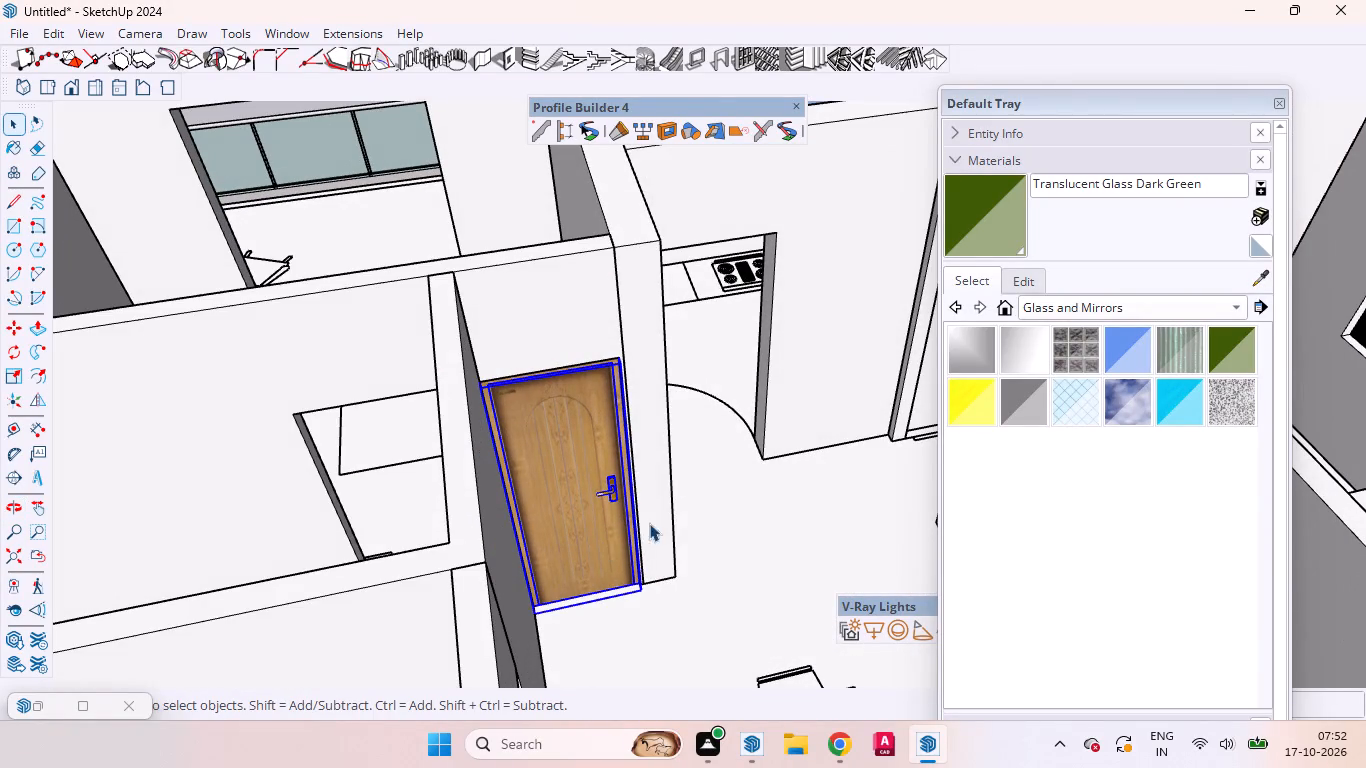
key(m)
scroll(754, 451, left, 3)
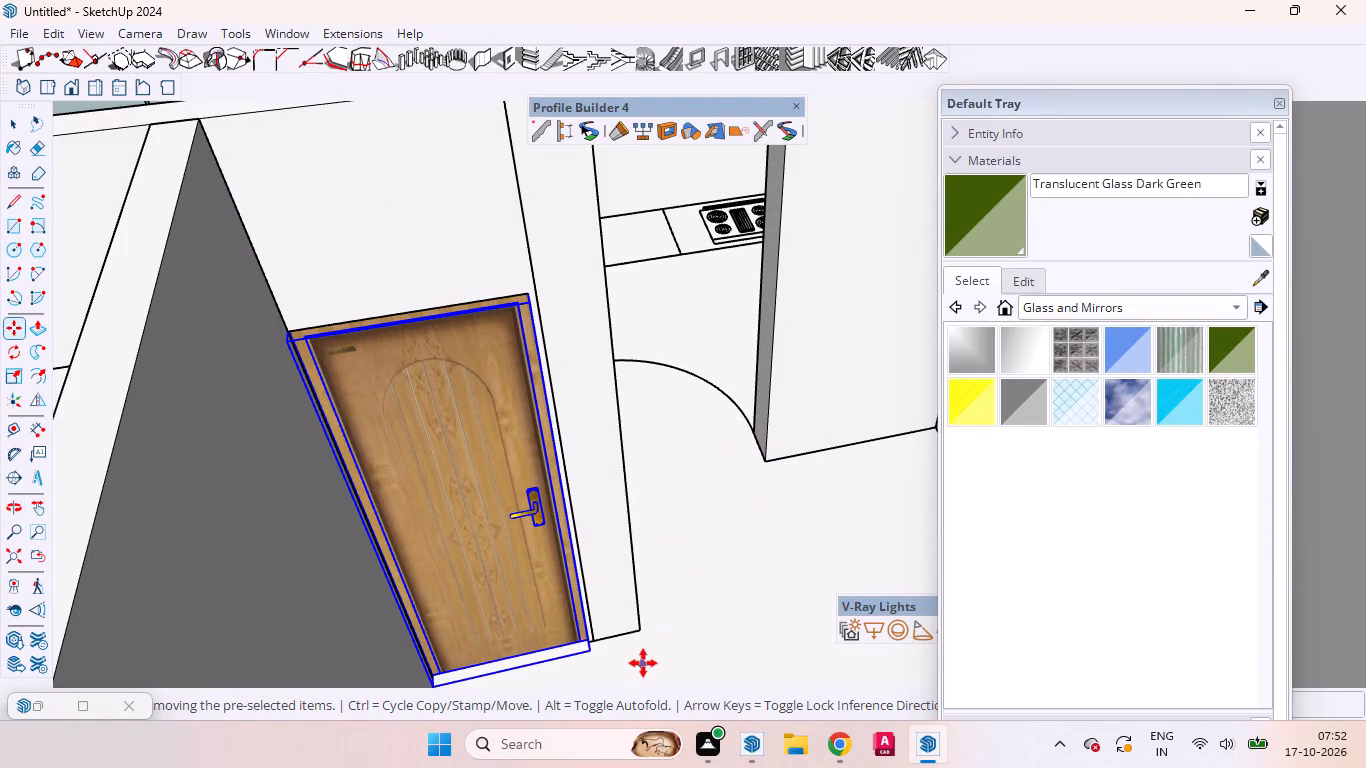
click(632, 663)
scroll(772, 552, down, 11)
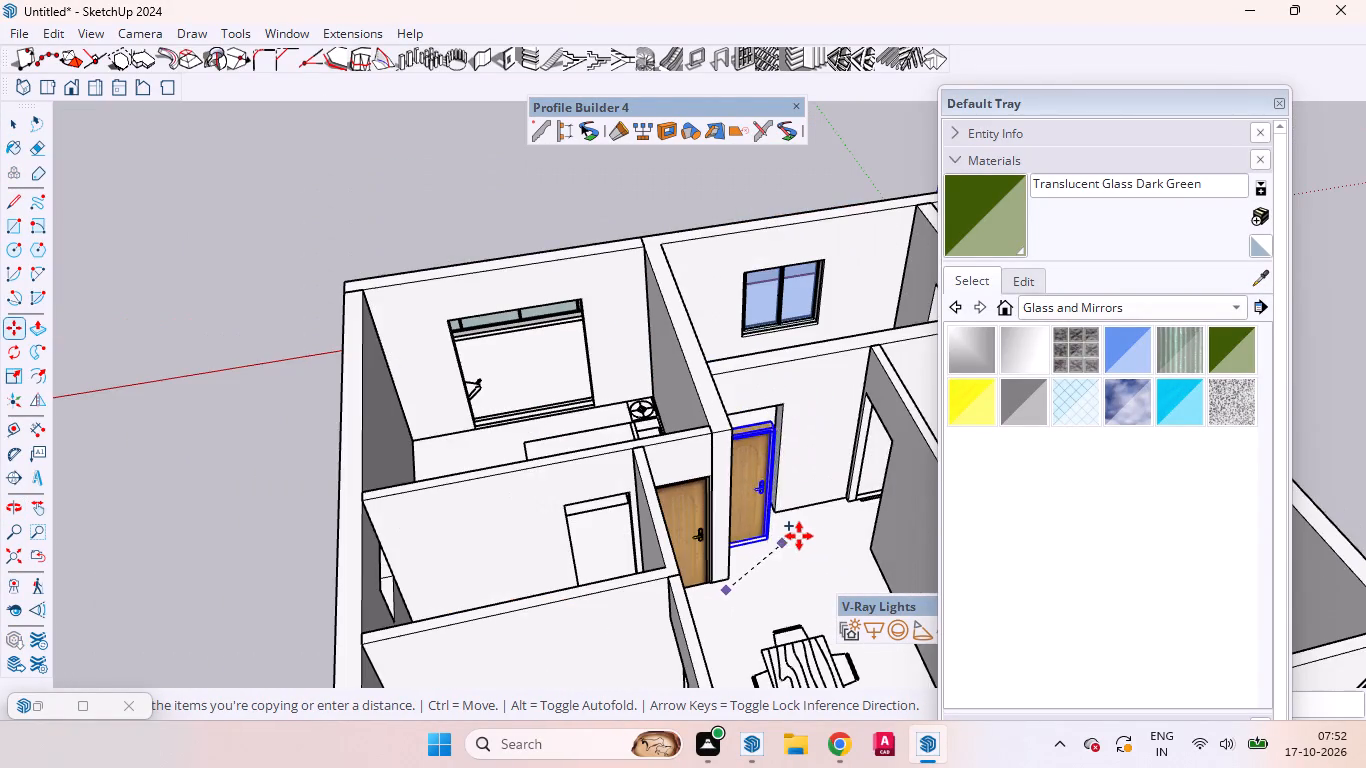
scroll(810, 538, down, 15)
scroll(811, 527, up, 2)
scroll(803, 510, down, 4)
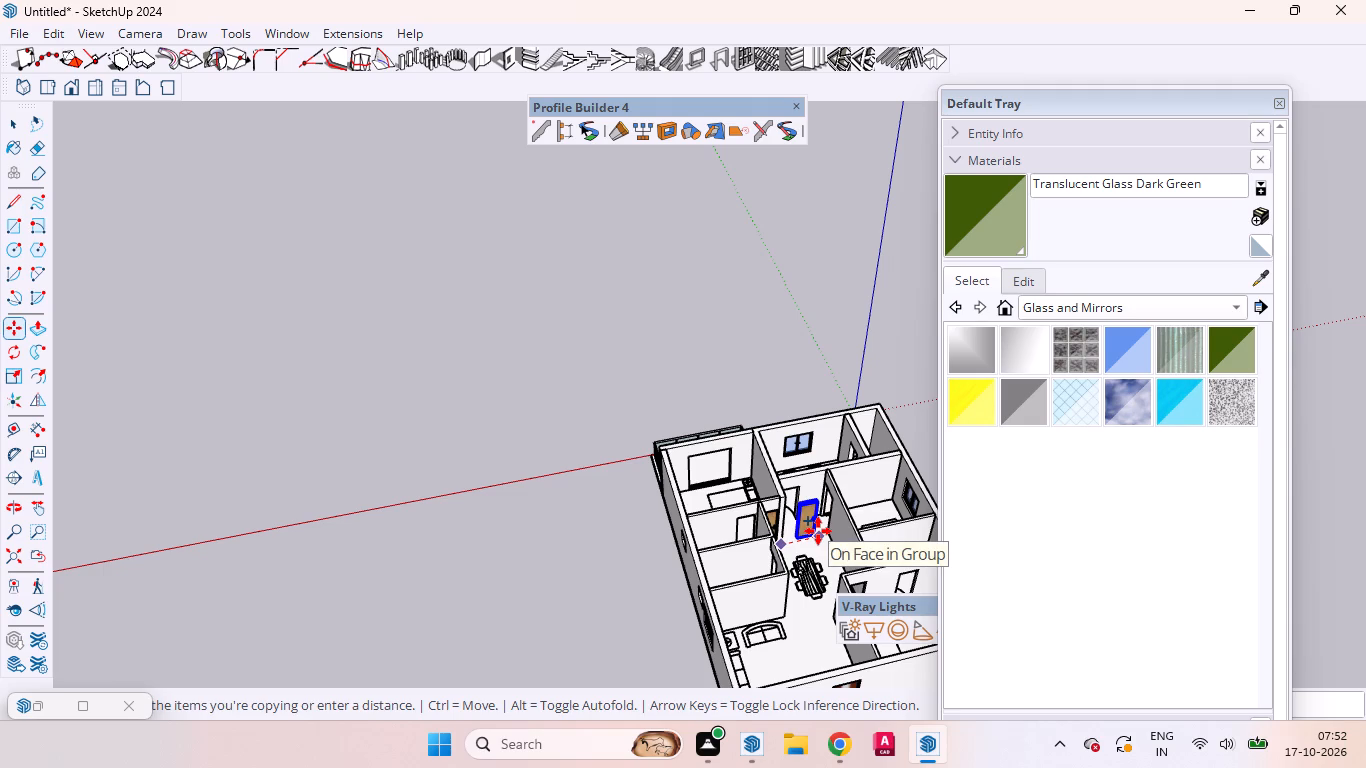
click(818, 531)
Rotate the copied light-wood door 90 degrees about a centre point on the dining-area floor.
key(q)
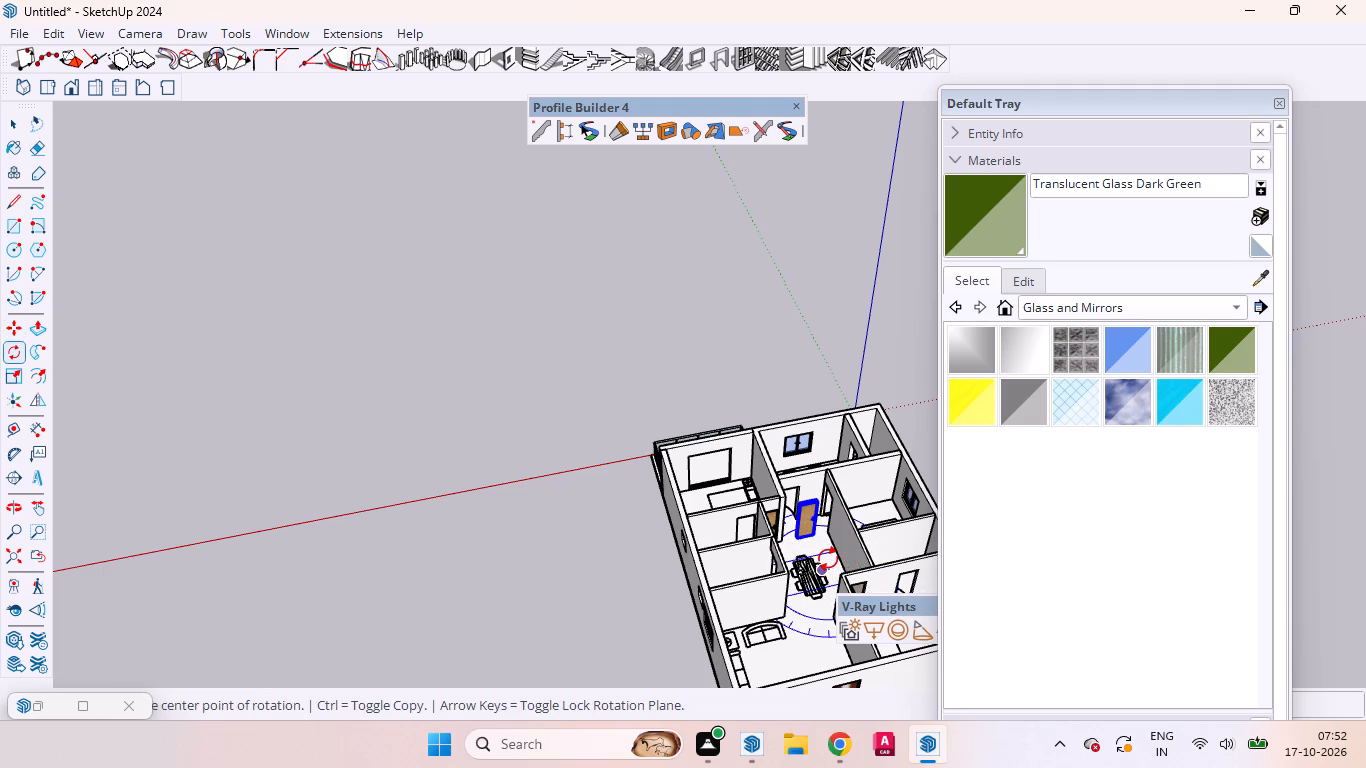
click(828, 561)
click(792, 573)
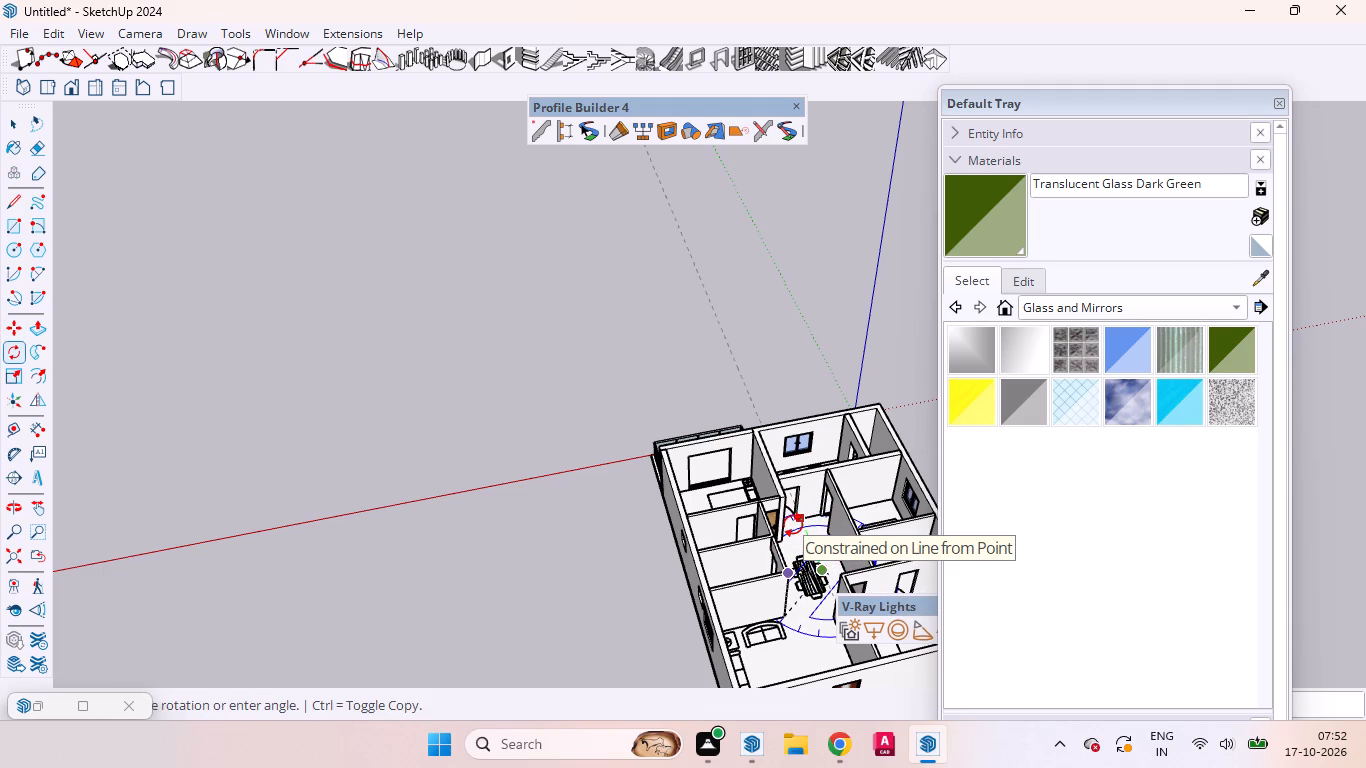
text(90)
key(Return)
key(space)
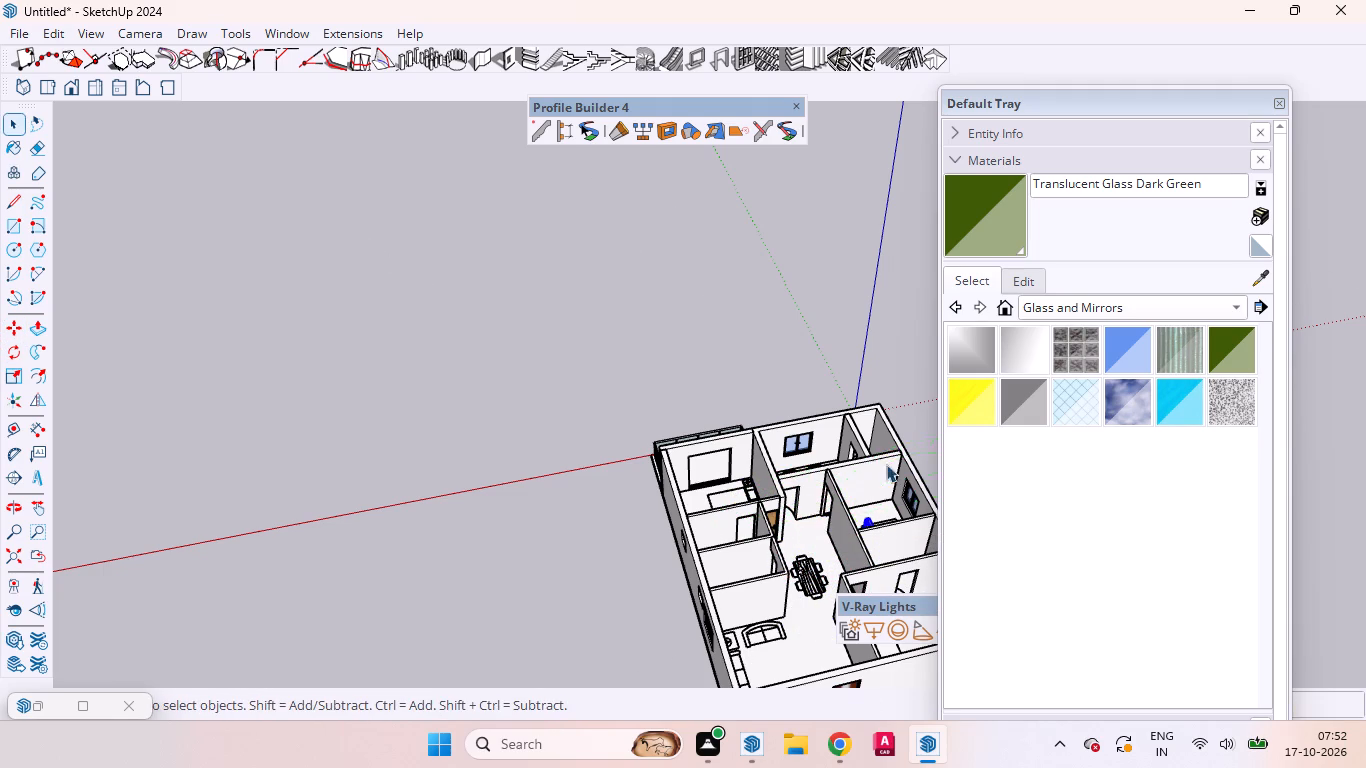
Move the copied door by its bottom frame corner onto the jamb base of the next interior doorway off the dining area.
middle_drag(803, 479, 1053, 589)
scroll(387, 527, down, 5)
scroll(771, 375, up, 8)
scroll(719, 483, down, 7)
scroll(719, 483, up, 13)
scroll(720, 553, down, 1)
scroll(720, 553, up, 2)
scroll(721, 552, down, 2)
scroll(721, 552, up, 1)
scroll(697, 543, down, 3)
scroll(699, 543, up, 11)
middle_drag(650, 548, 907, 637)
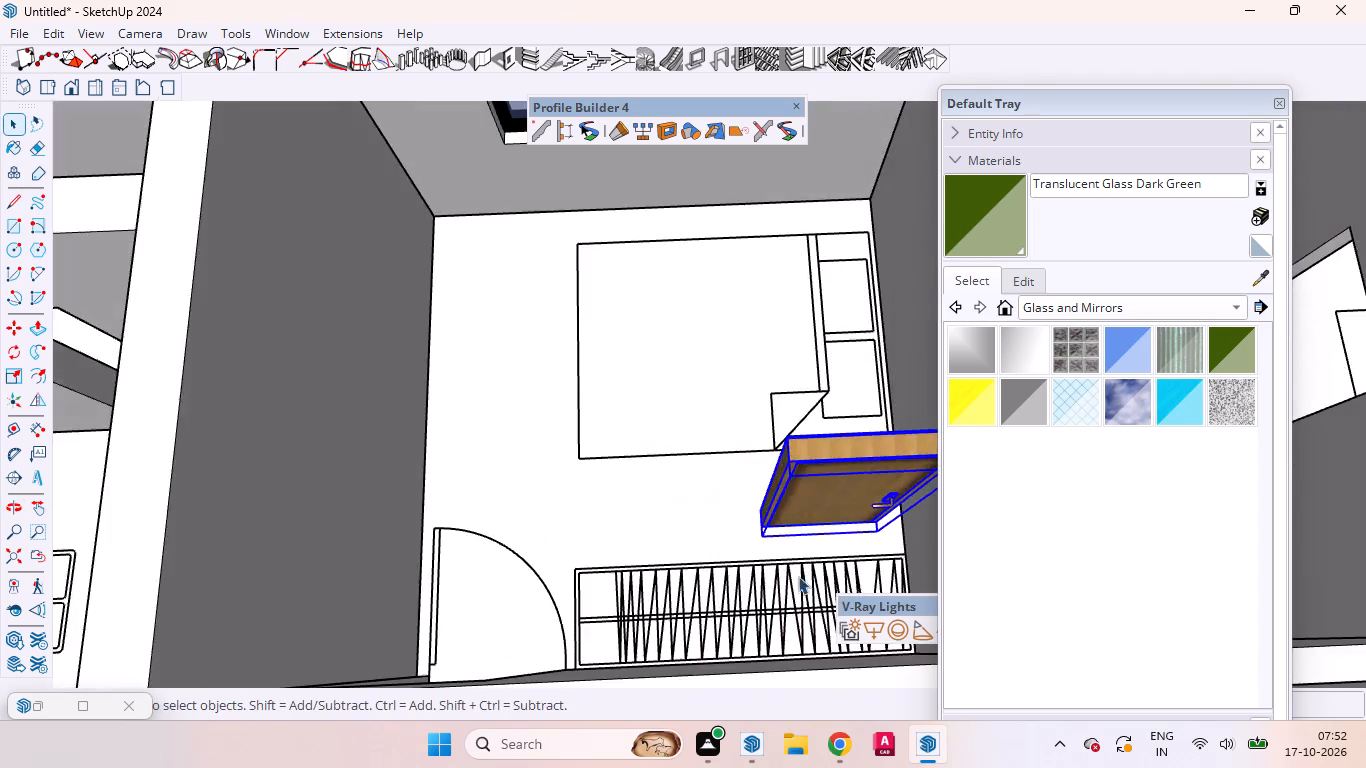
scroll(798, 576, up, 11)
scroll(760, 523, down, 4)
scroll(759, 514, up, 14)
middle_drag(743, 505, 664, 452)
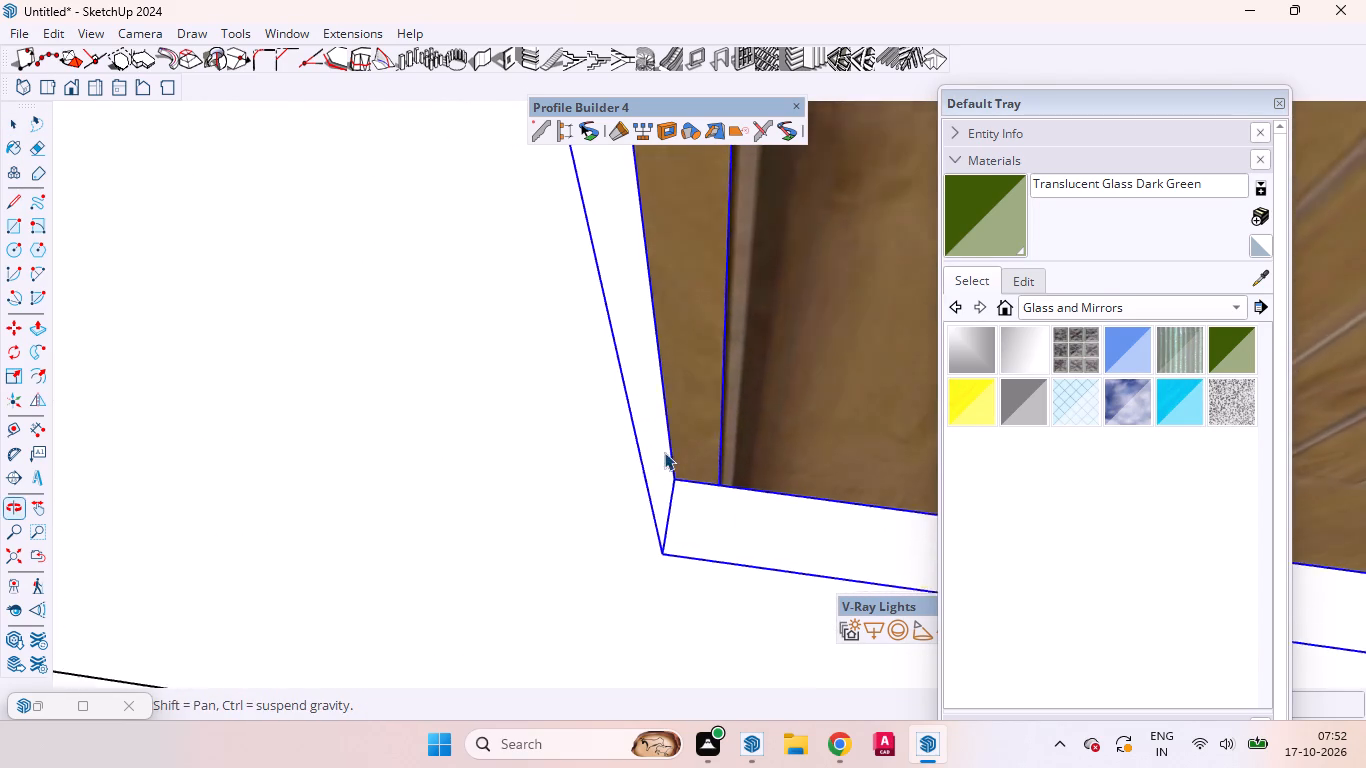
middle_drag(664, 452, 666, 453)
key(m)
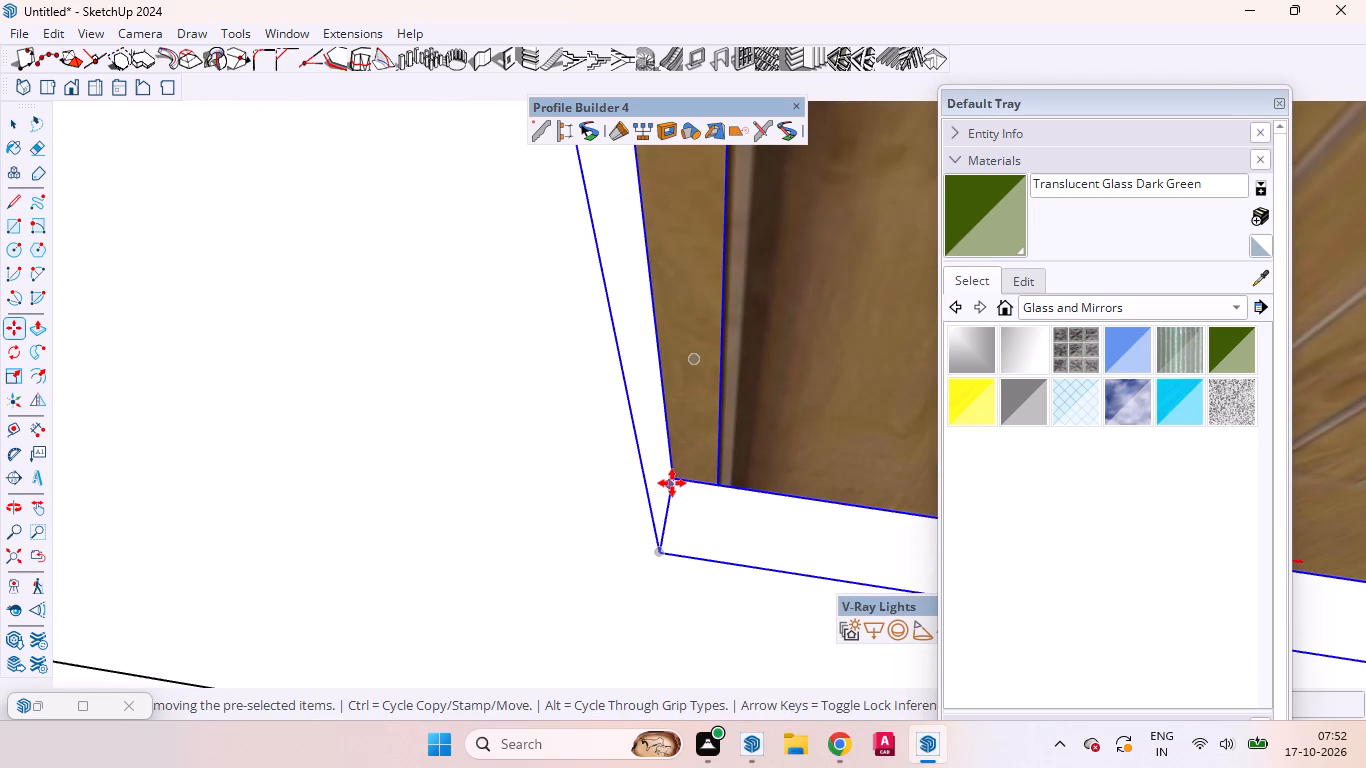
click(674, 480)
scroll(597, 528, down, 13)
scroll(640, 469, up, 7)
scroll(641, 469, down, 2)
scroll(643, 467, up, 6)
scroll(647, 463, down, 4)
scroll(649, 463, up, 1)
scroll(658, 461, down, 2)
scroll(659, 461, up, 1)
scroll(659, 461, down, 3)
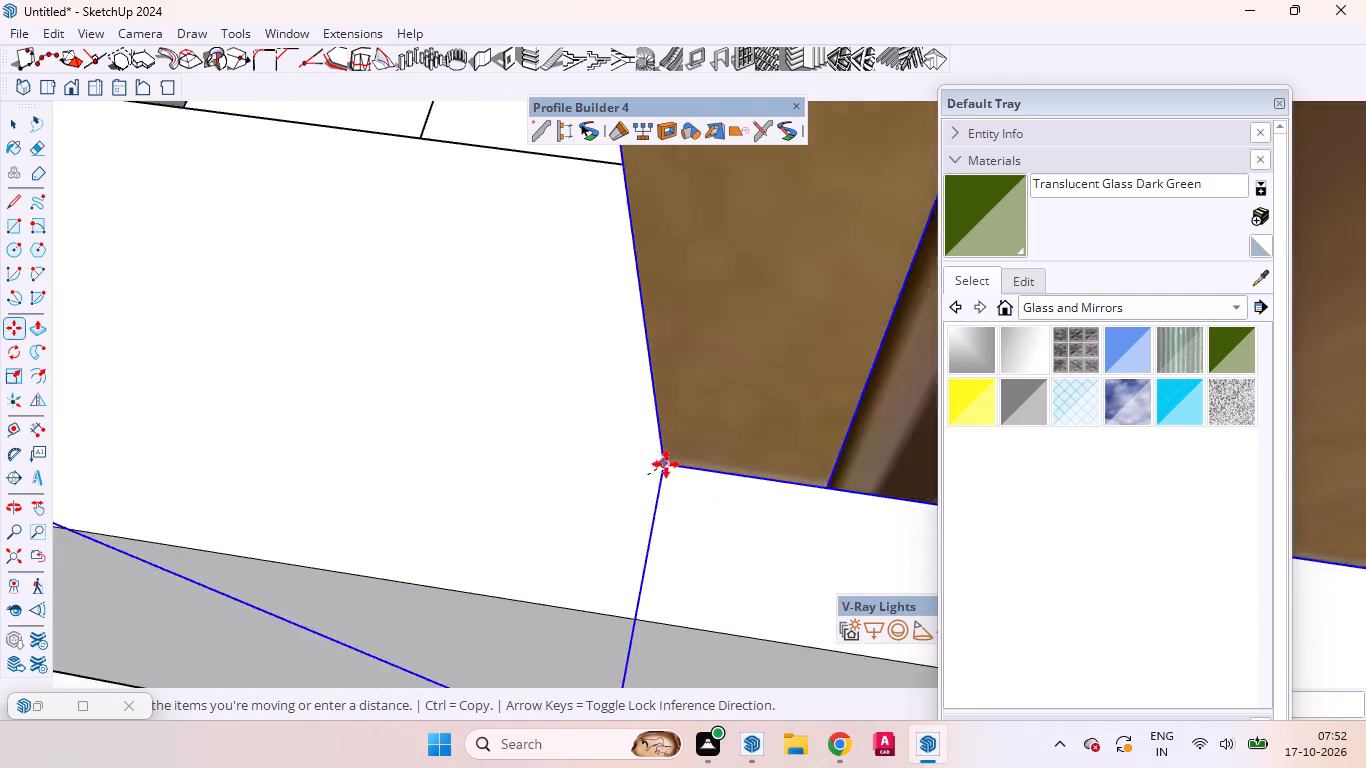
scroll(666, 464, down, 14)
scroll(687, 458, up, 3)
scroll(688, 458, down, 15)
scroll(703, 403, up, 3)
scroll(703, 403, down, 11)
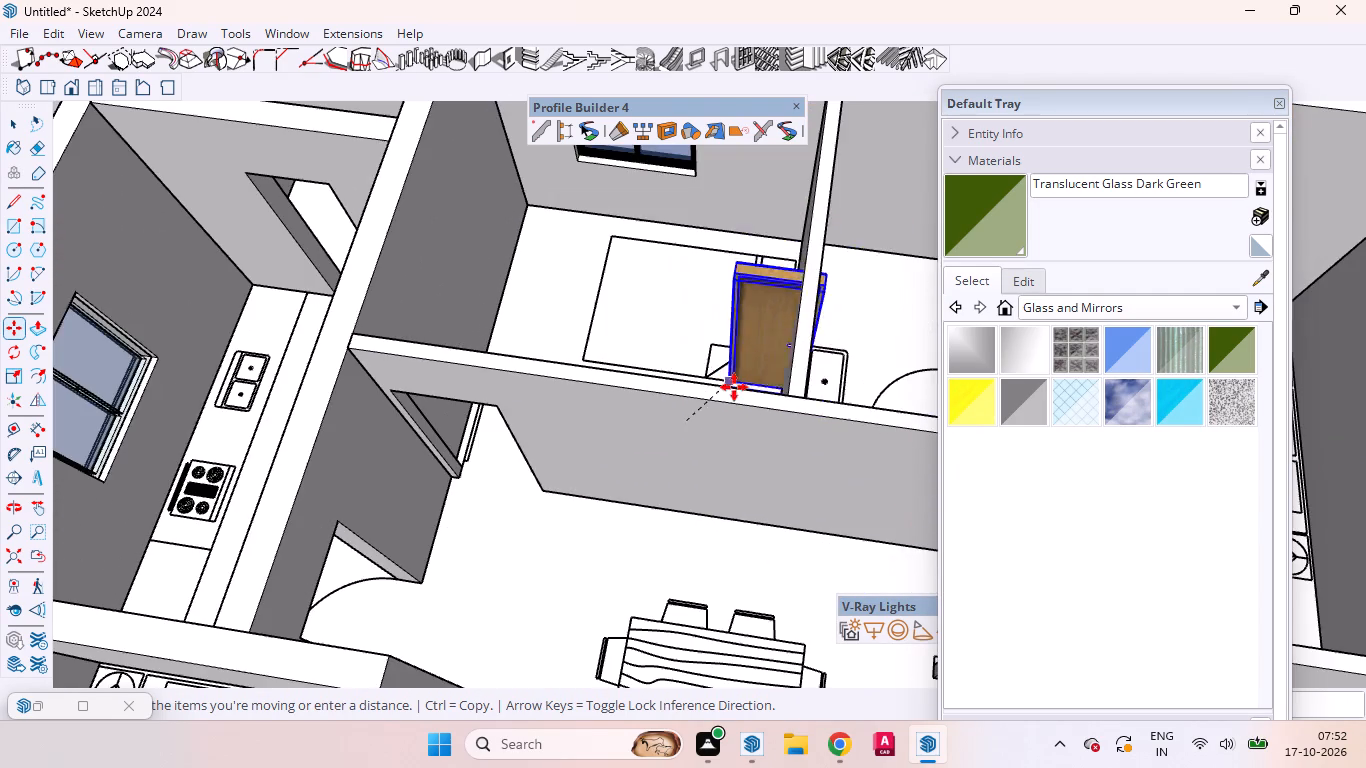
scroll(525, 507, up, 10)
scroll(463, 472, down, 1)
scroll(463, 471, up, 11)
scroll(420, 450, down, 3)
scroll(420, 450, up, 1)
scroll(420, 450, down, 1)
scroll(420, 450, up, 3)
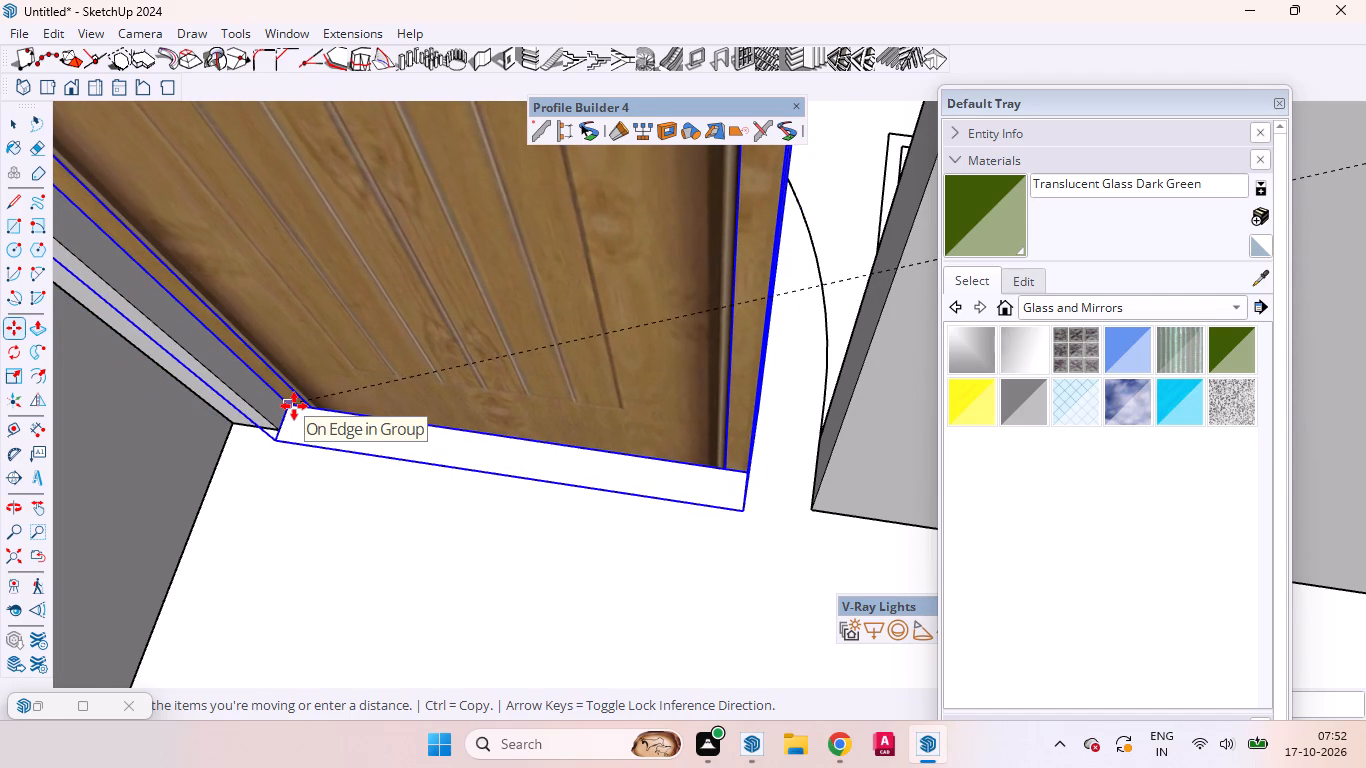
click(289, 417)
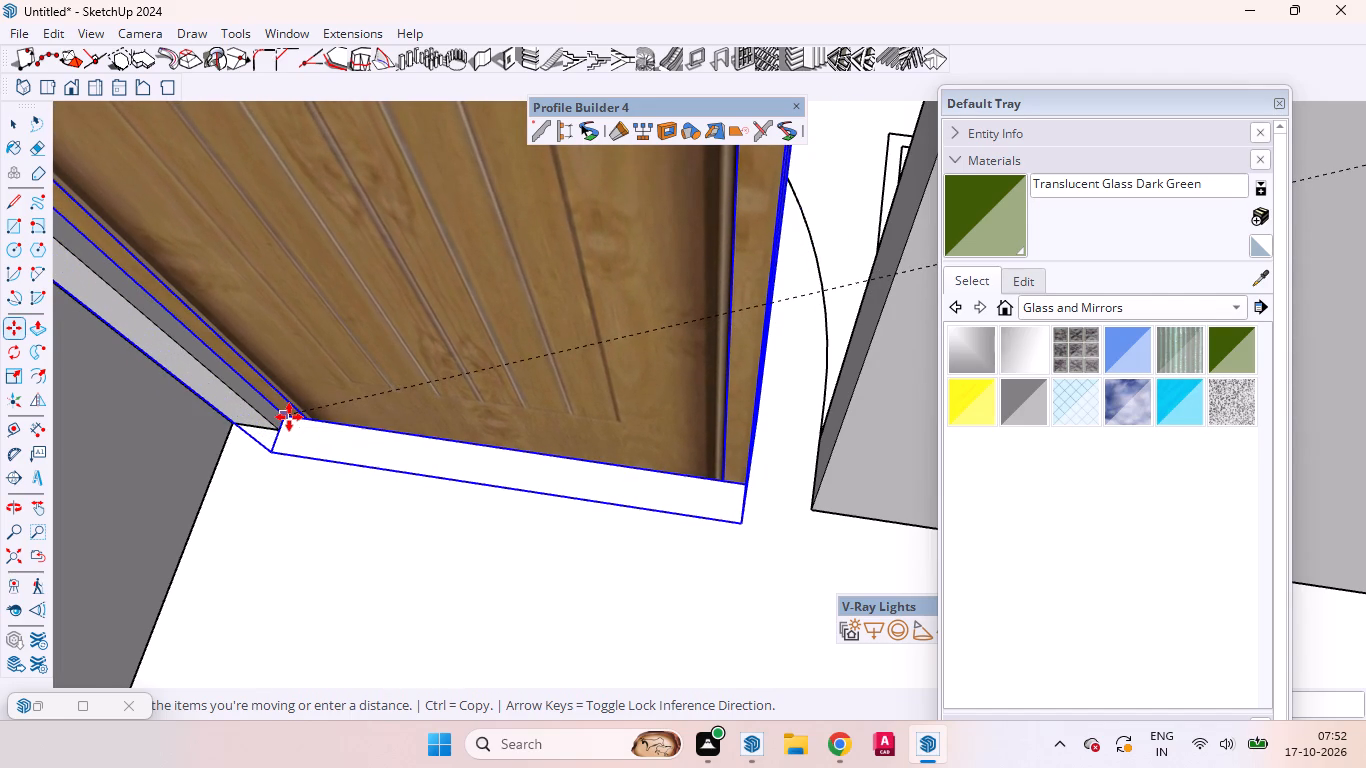
Scale the copied door's width so its handle side reaches the far jamb of the doorway.
scroll(616, 491, down, 3)
scroll(620, 491, up, 6)
scroll(640, 517, down, 8)
scroll(674, 541, up, 2)
scroll(674, 542, down, 17)
scroll(696, 565, up, 4)
scroll(696, 566, down, 3)
scroll(746, 588, up, 2)
scroll(746, 588, down, 4)
scroll(664, 593, up, 1)
middle_drag(676, 545, 685, 442)
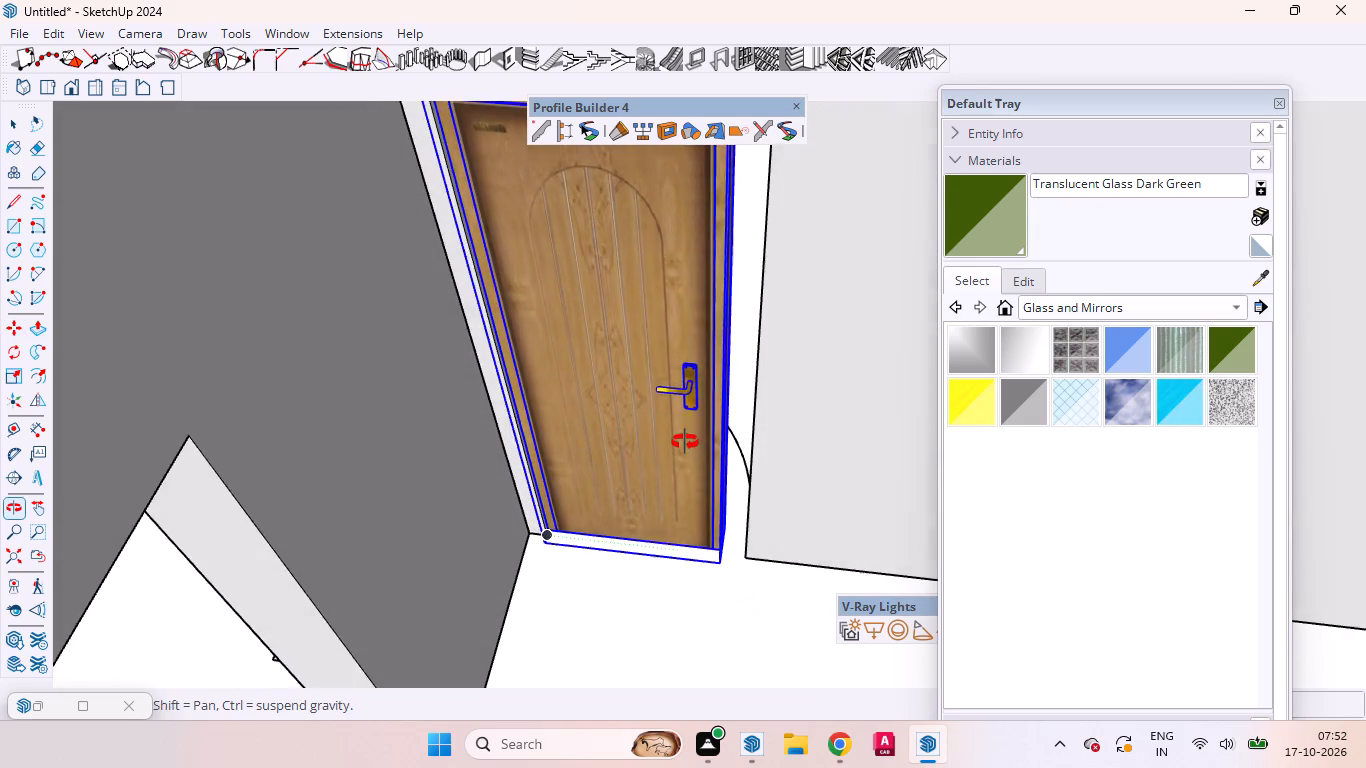
middle_drag(685, 442, 684, 440)
scroll(656, 581, down, 6)
scroll(627, 353, down, 3)
scroll(628, 351, up, 2)
scroll(631, 345, down, 1)
scroll(632, 343, up, 11)
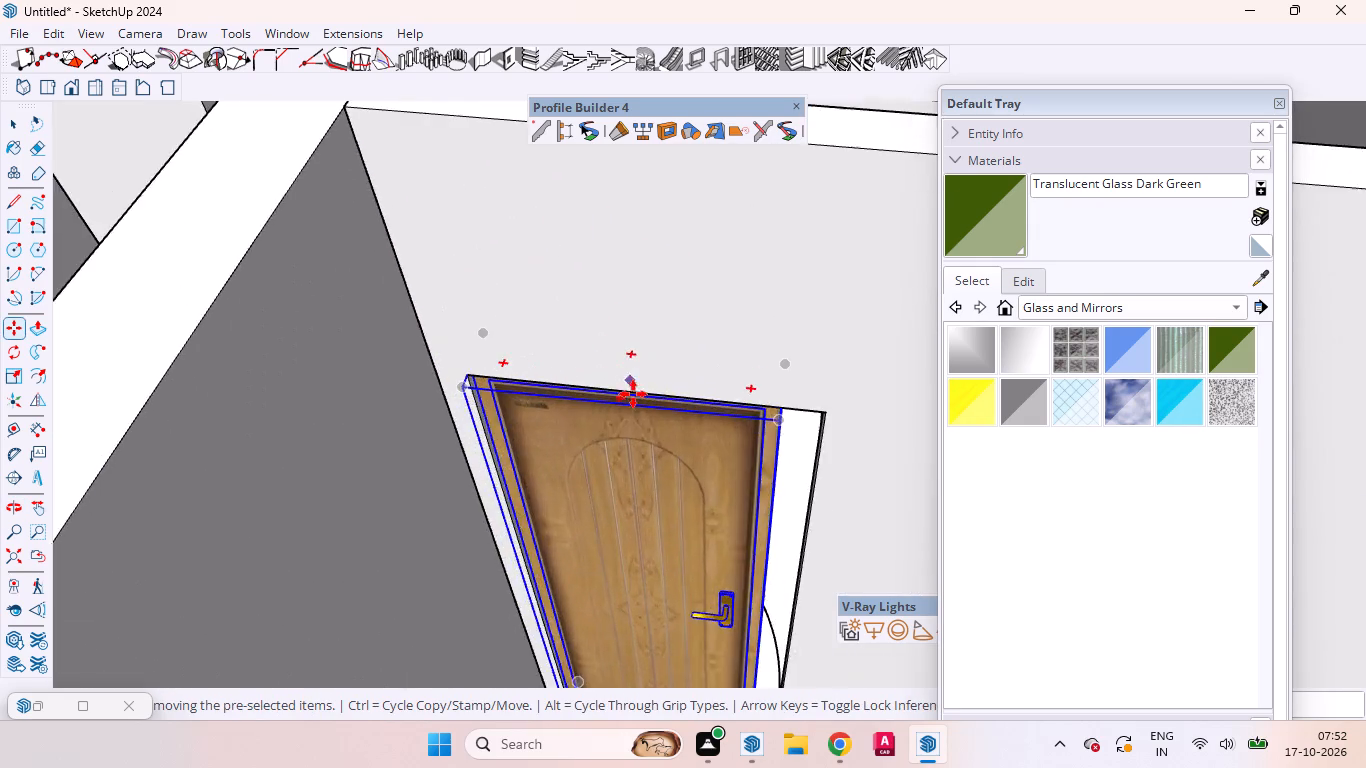
scroll(633, 394, up, 8)
middle_drag(624, 418, 671, 160)
scroll(549, 442, down, 2)
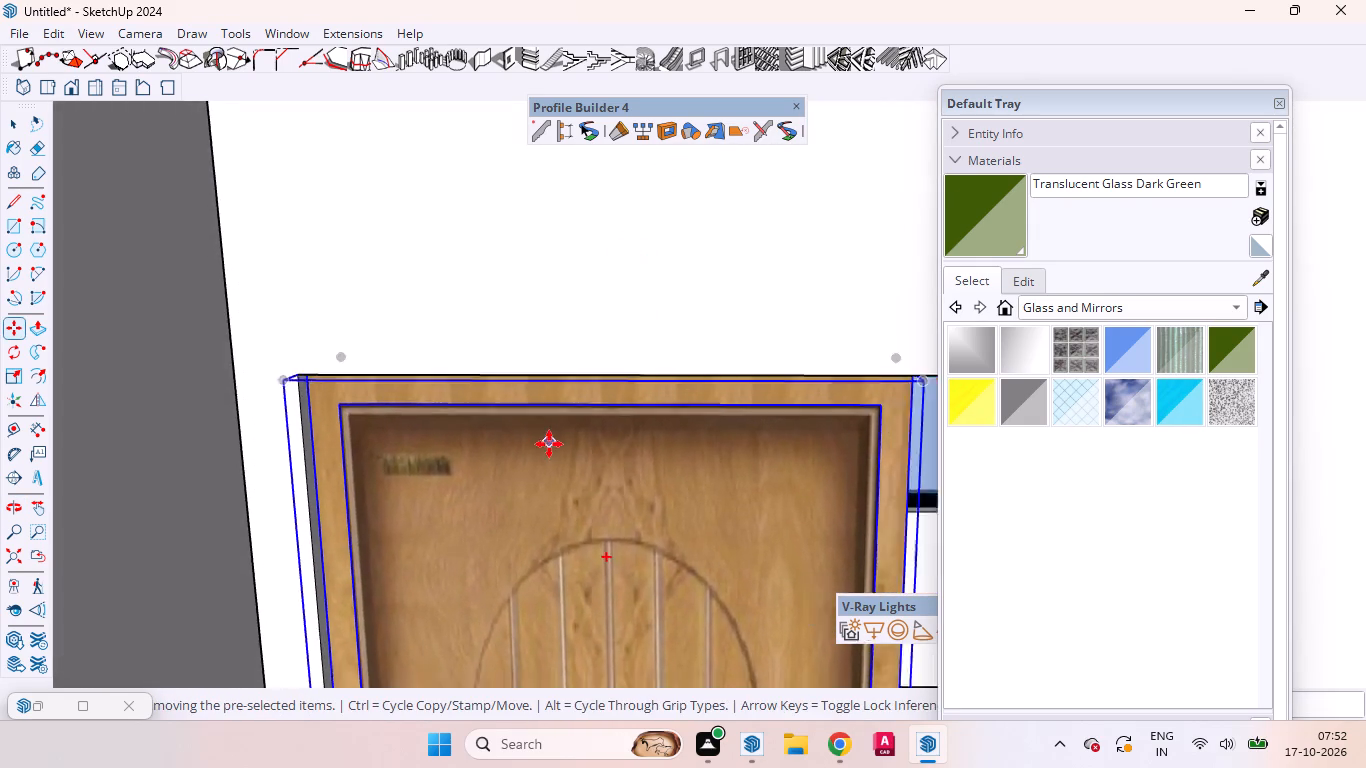
scroll(549, 444, down, 2)
middle_drag(589, 547, 599, 427)
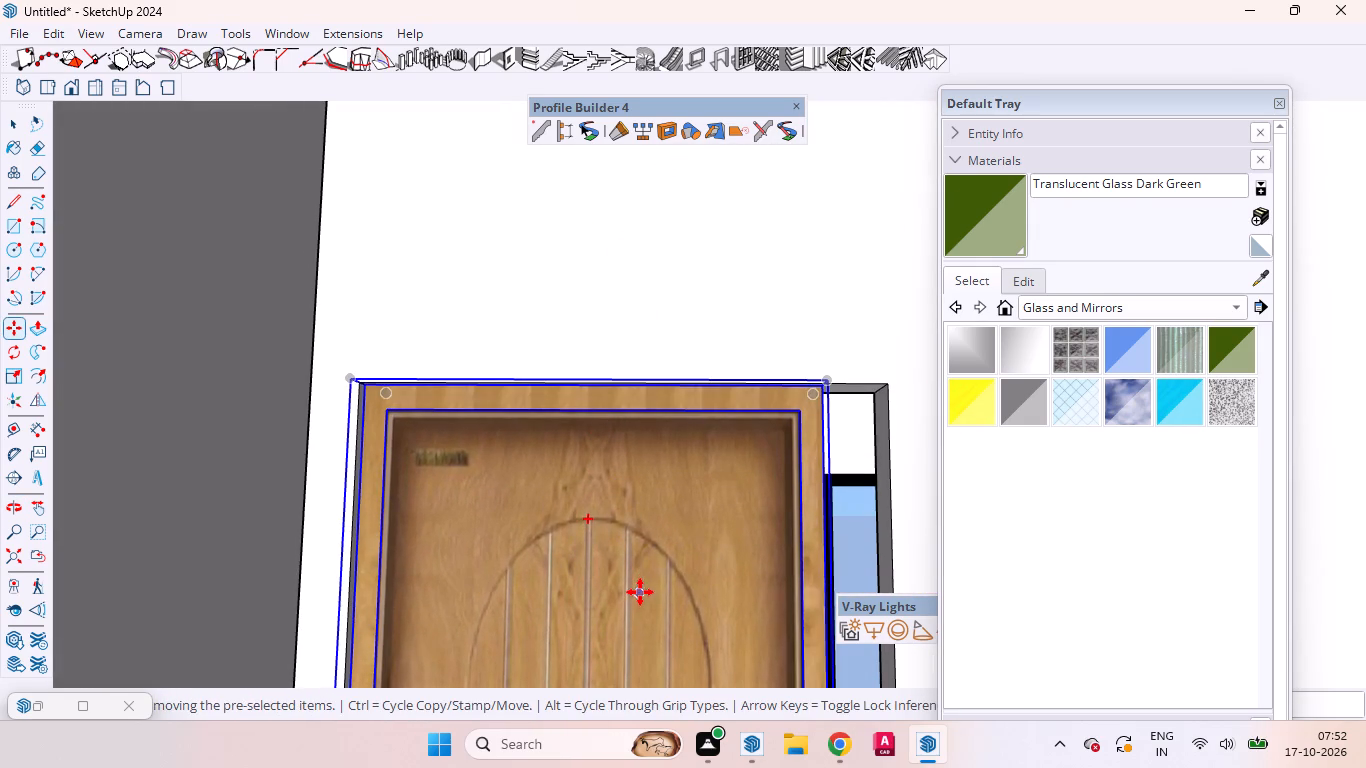
key(s)
scroll(603, 533, down, 8)
scroll(603, 529, up, 1)
scroll(603, 529, down, 5)
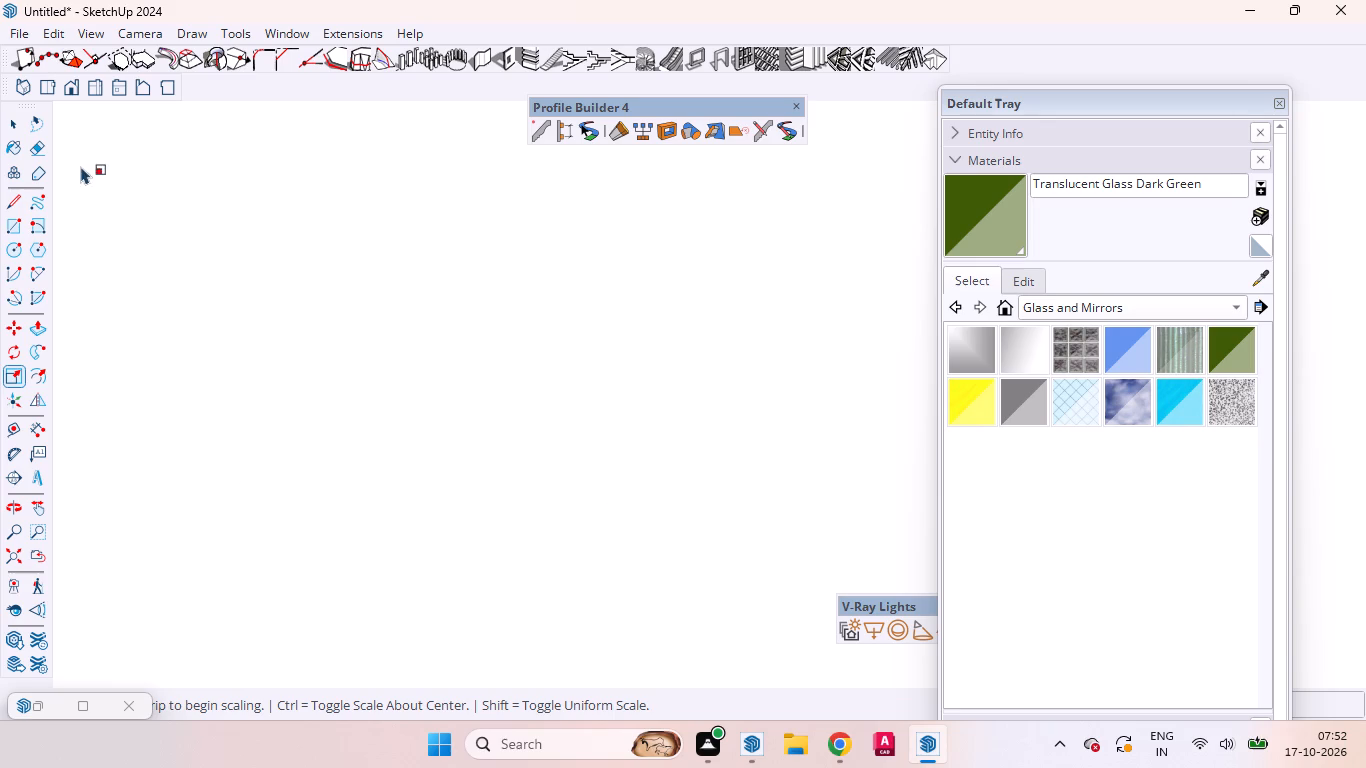
click(30, 546)
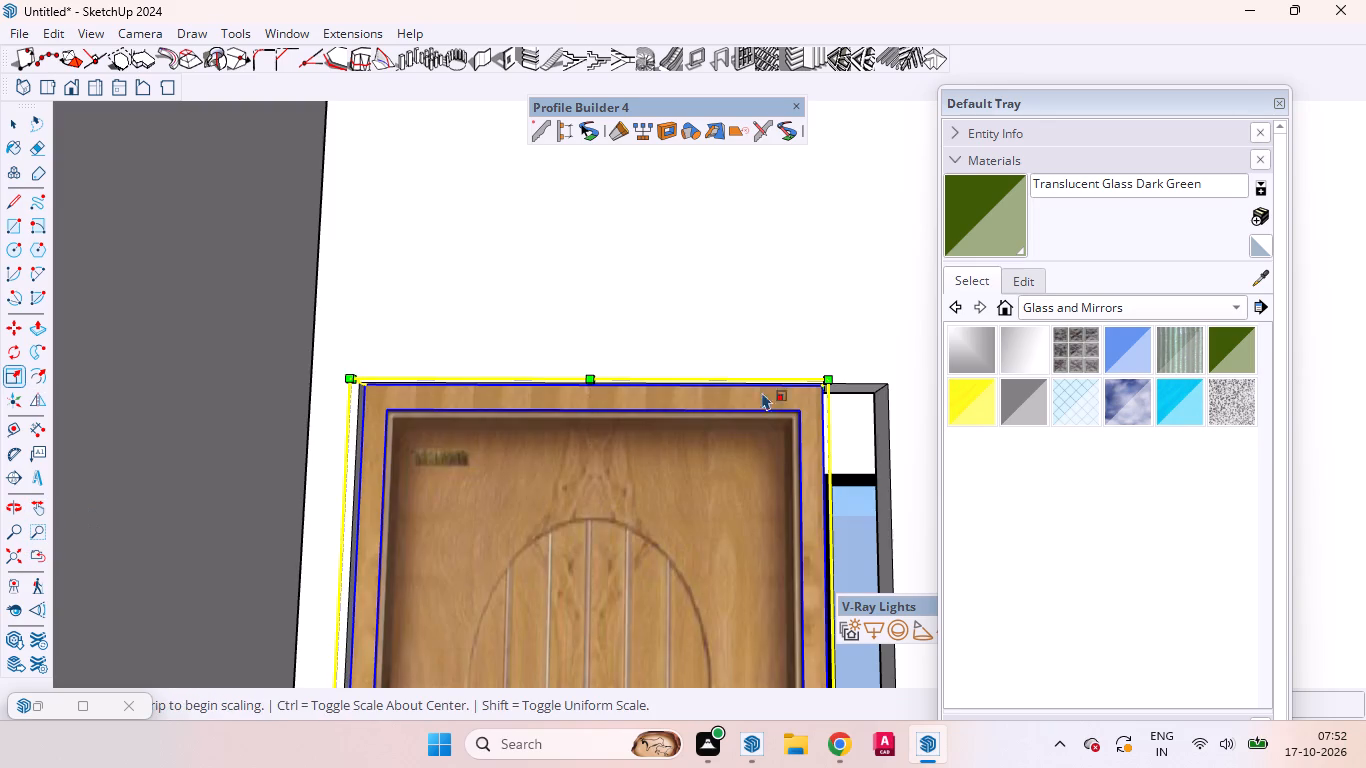
scroll(577, 398, down, 2)
scroll(574, 398, up, 1)
scroll(569, 400, down, 5)
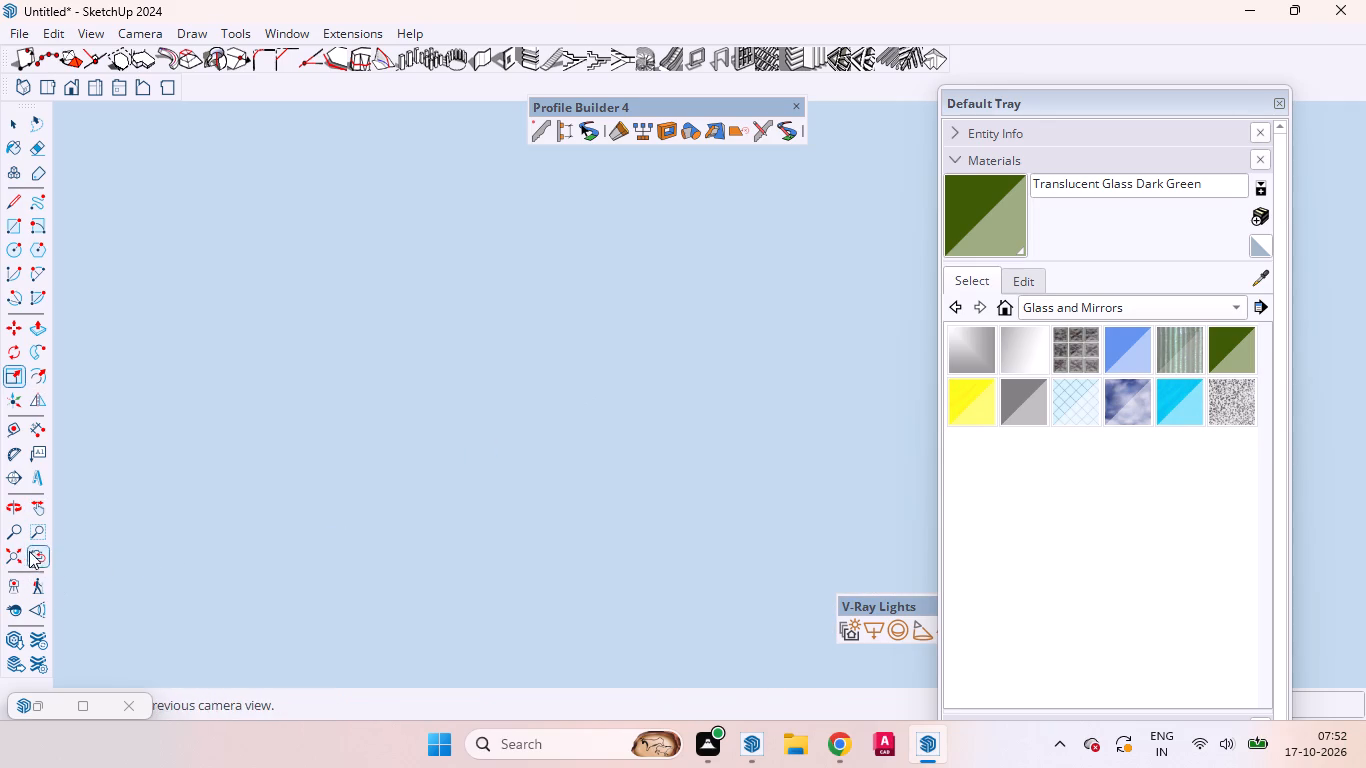
click(34, 549)
middle_drag(762, 391, 744, 627)
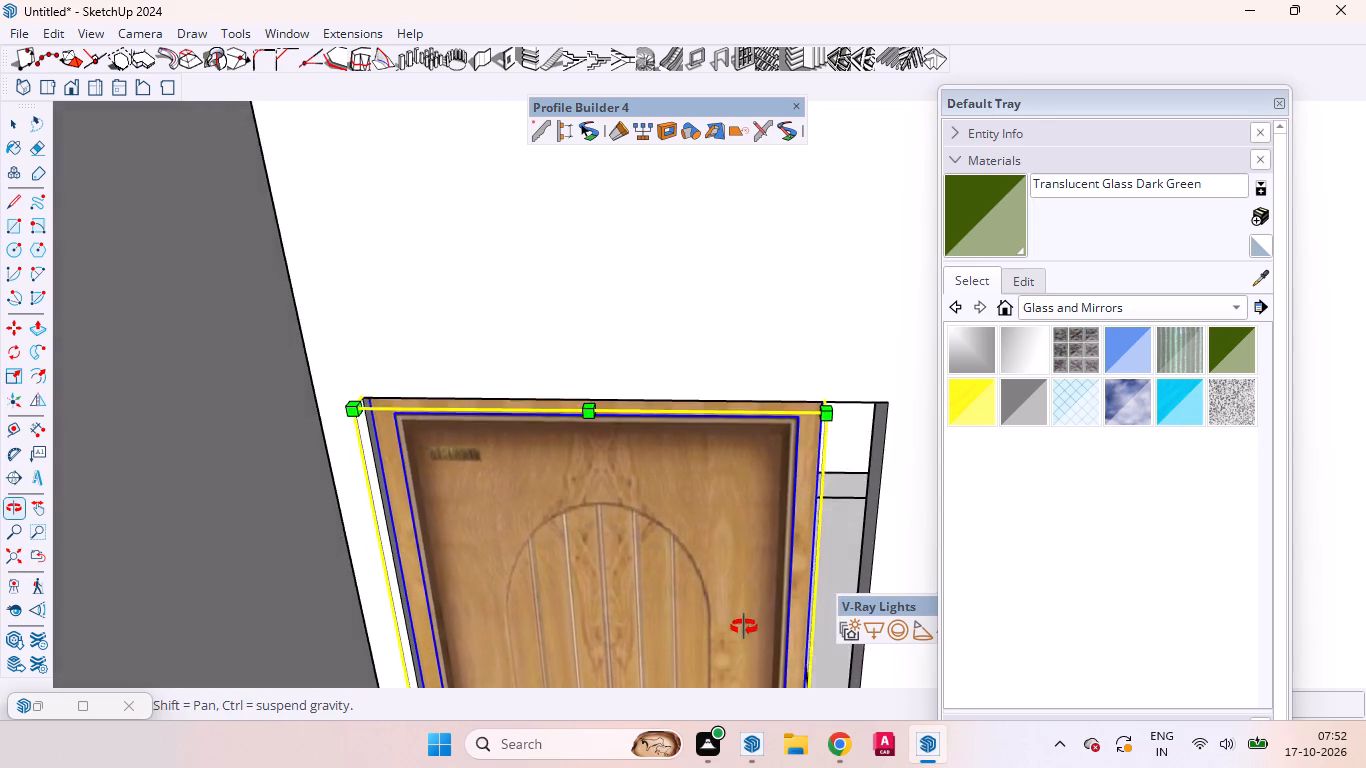
middle_drag(744, 627, 722, 767)
scroll(688, 502, down, 5)
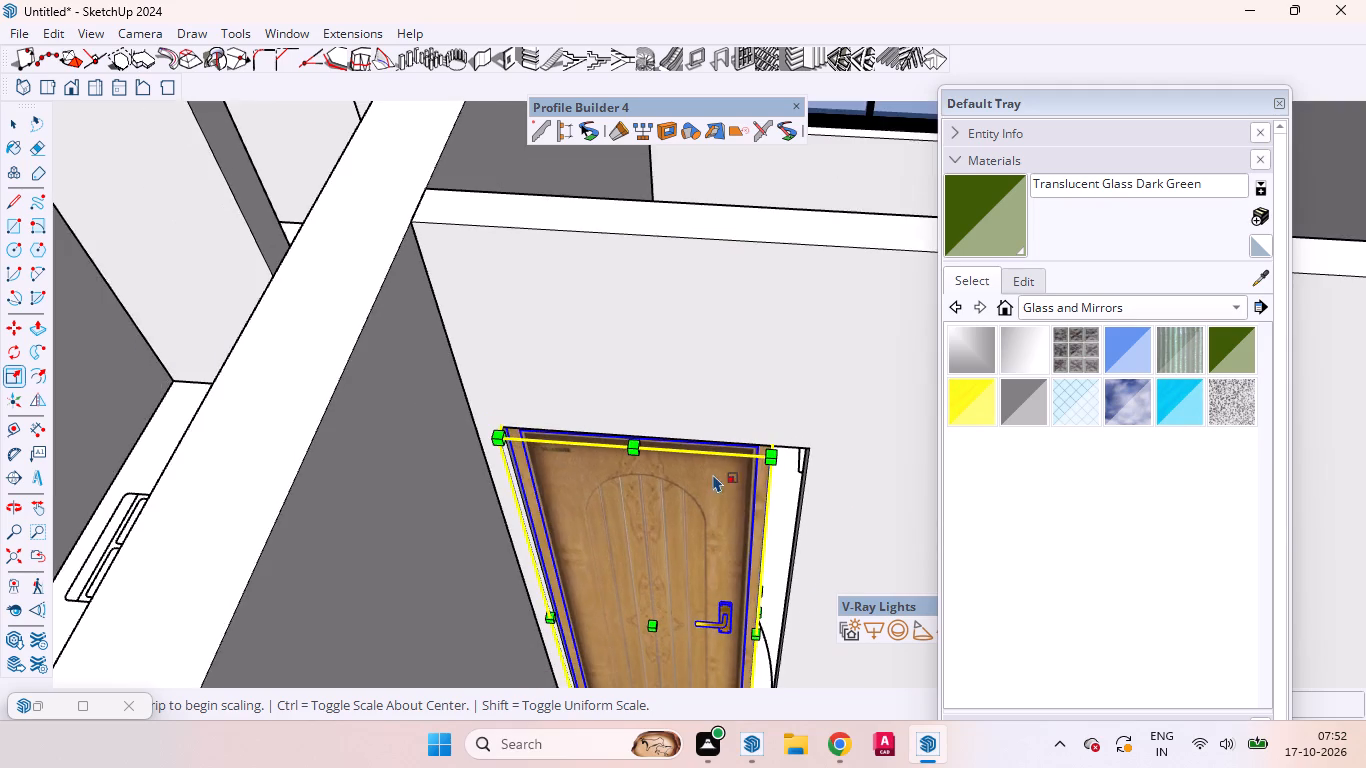
scroll(778, 641, up, 5)
scroll(778, 642, down, 4)
scroll(778, 642, up, 4)
click(751, 600)
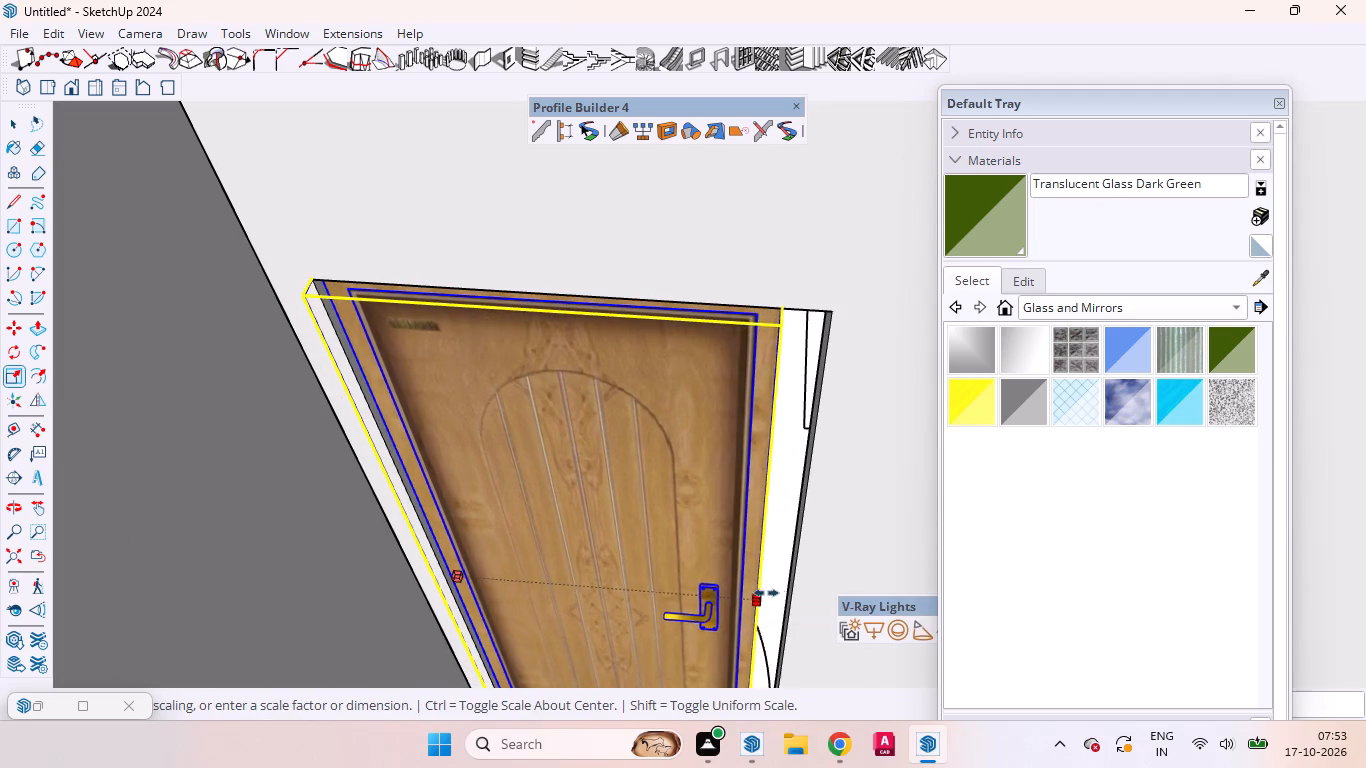
click(792, 592)
Scale the copied door's height to the top edge of the doorway.
scroll(560, 306, up, 5)
scroll(569, 298, down, 1)
scroll(569, 298, up, 1)
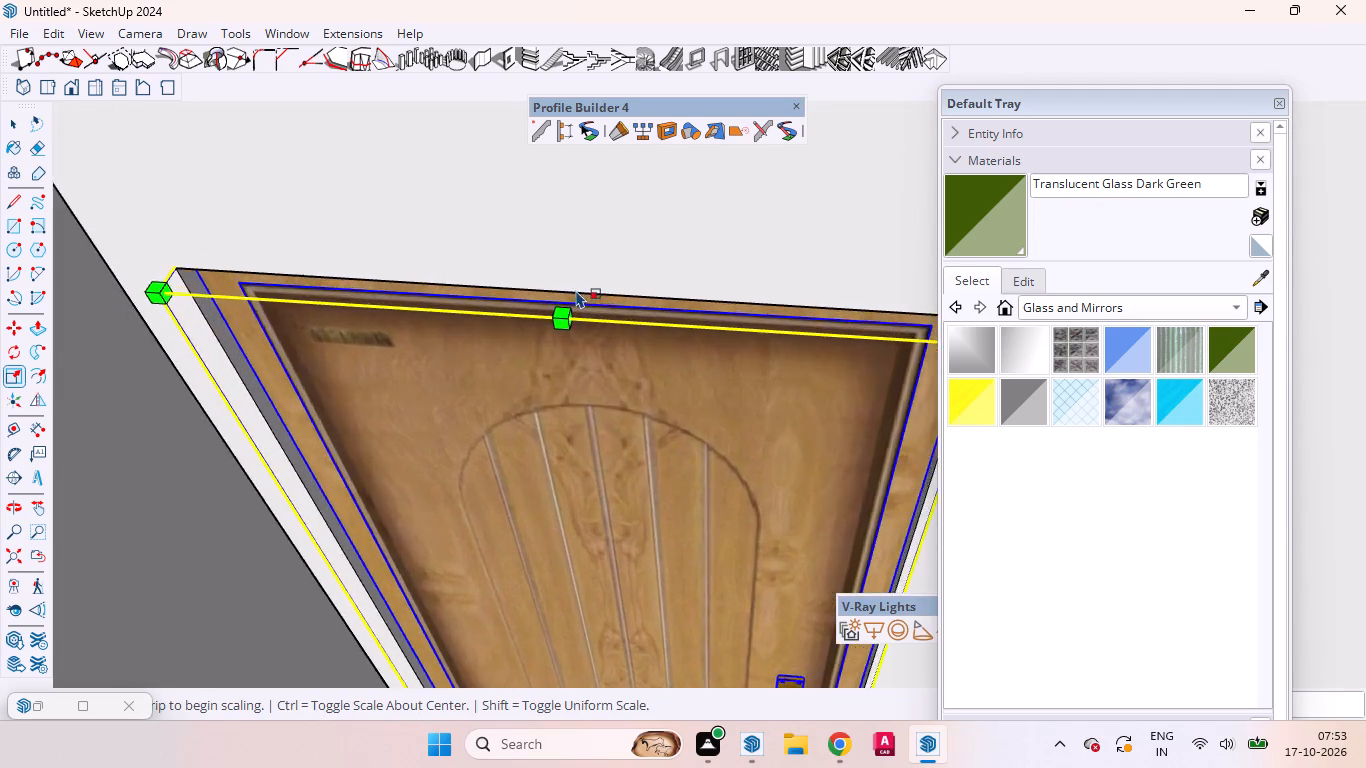
scroll(577, 289, down, 7)
scroll(576, 290, up, 5)
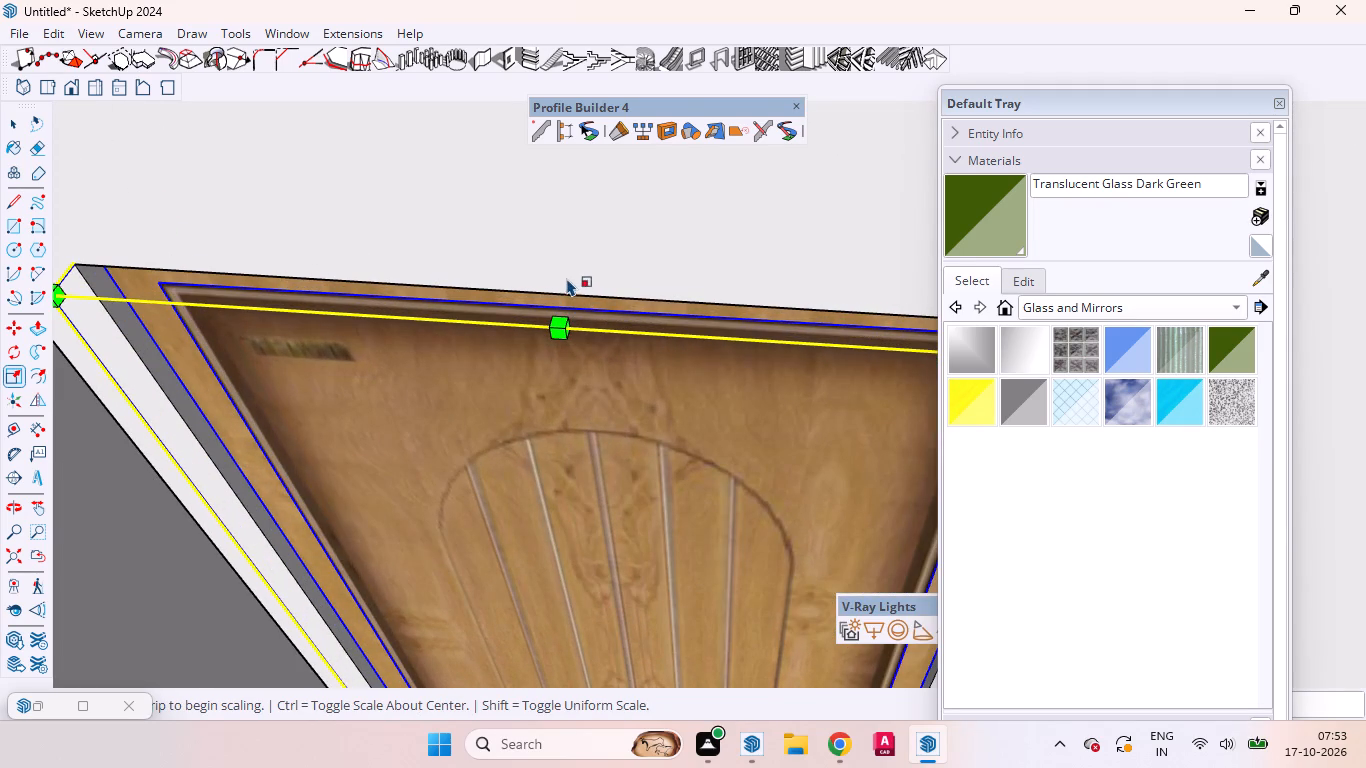
scroll(571, 303, up, 5)
middle_drag(549, 334, 543, 137)
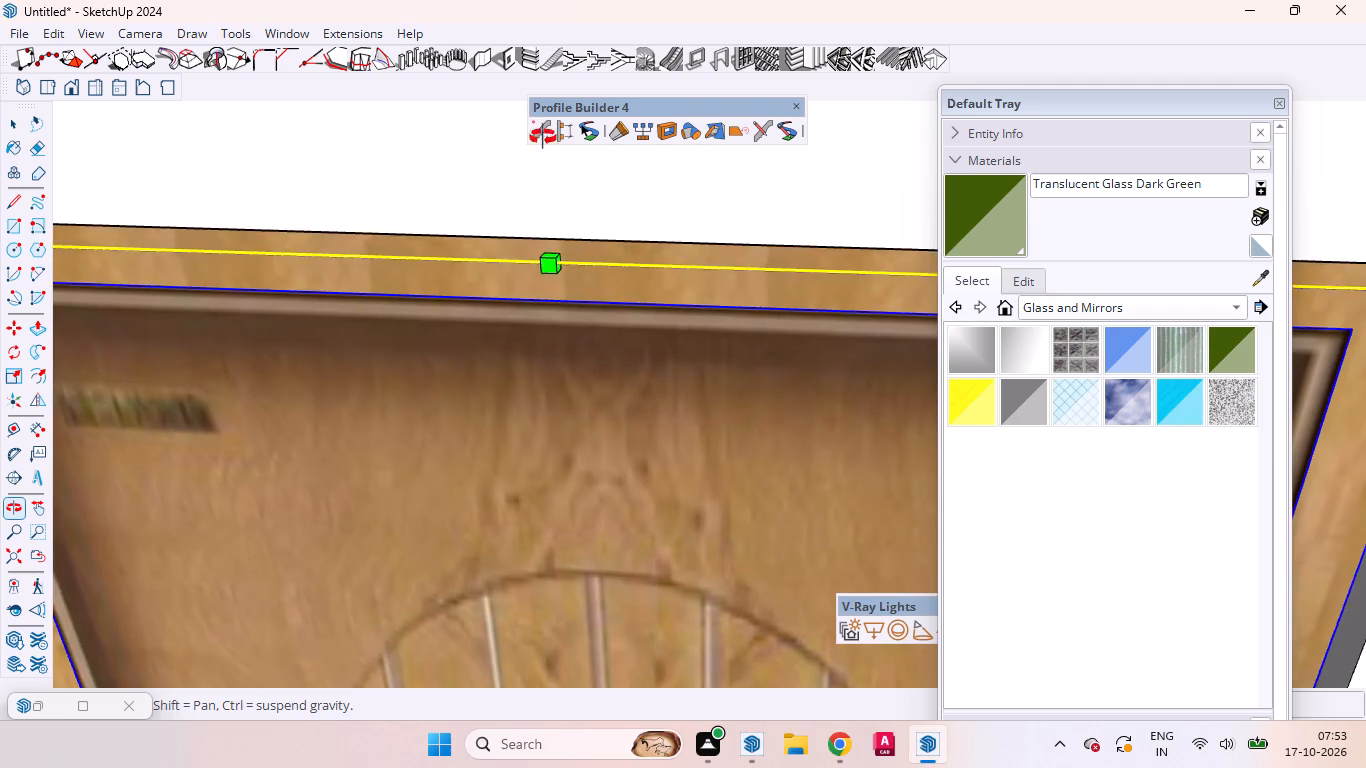
middle_drag(543, 137, 542, 121)
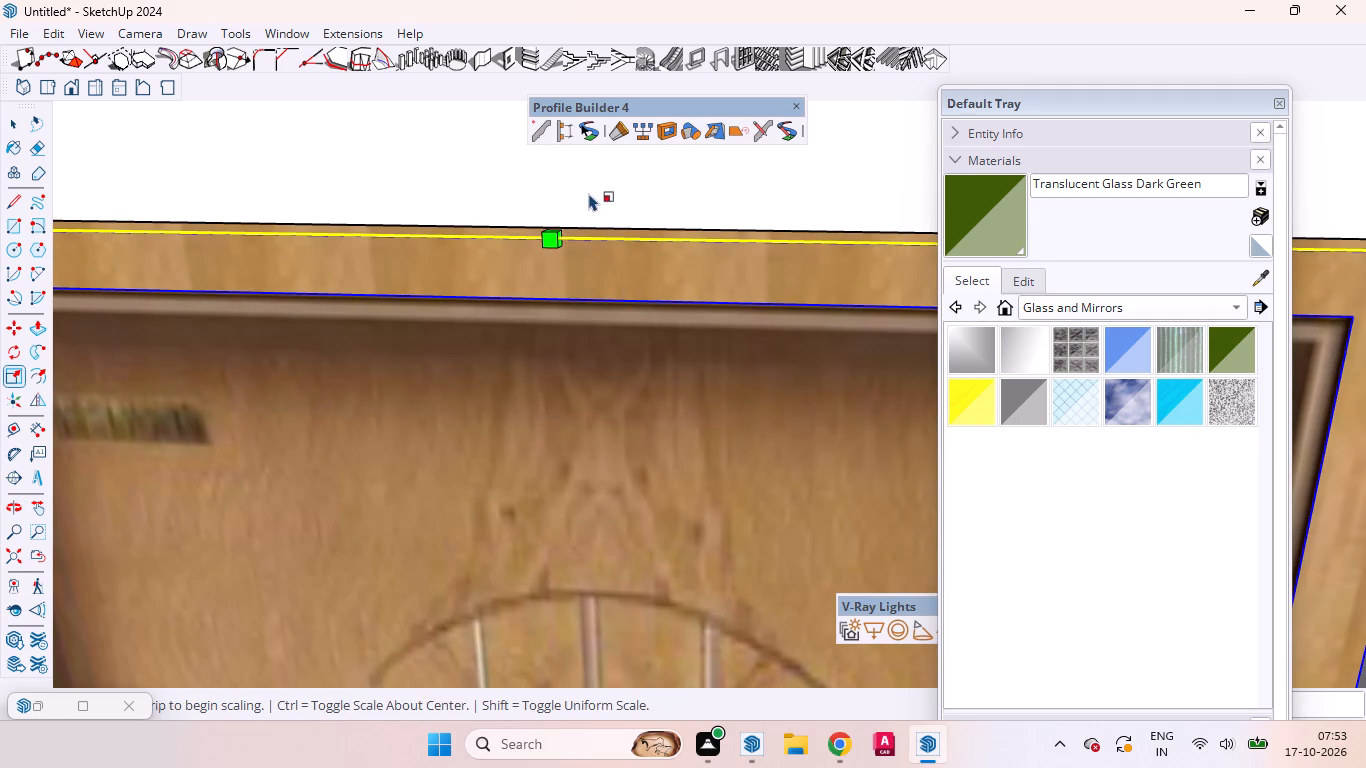
click(590, 213)
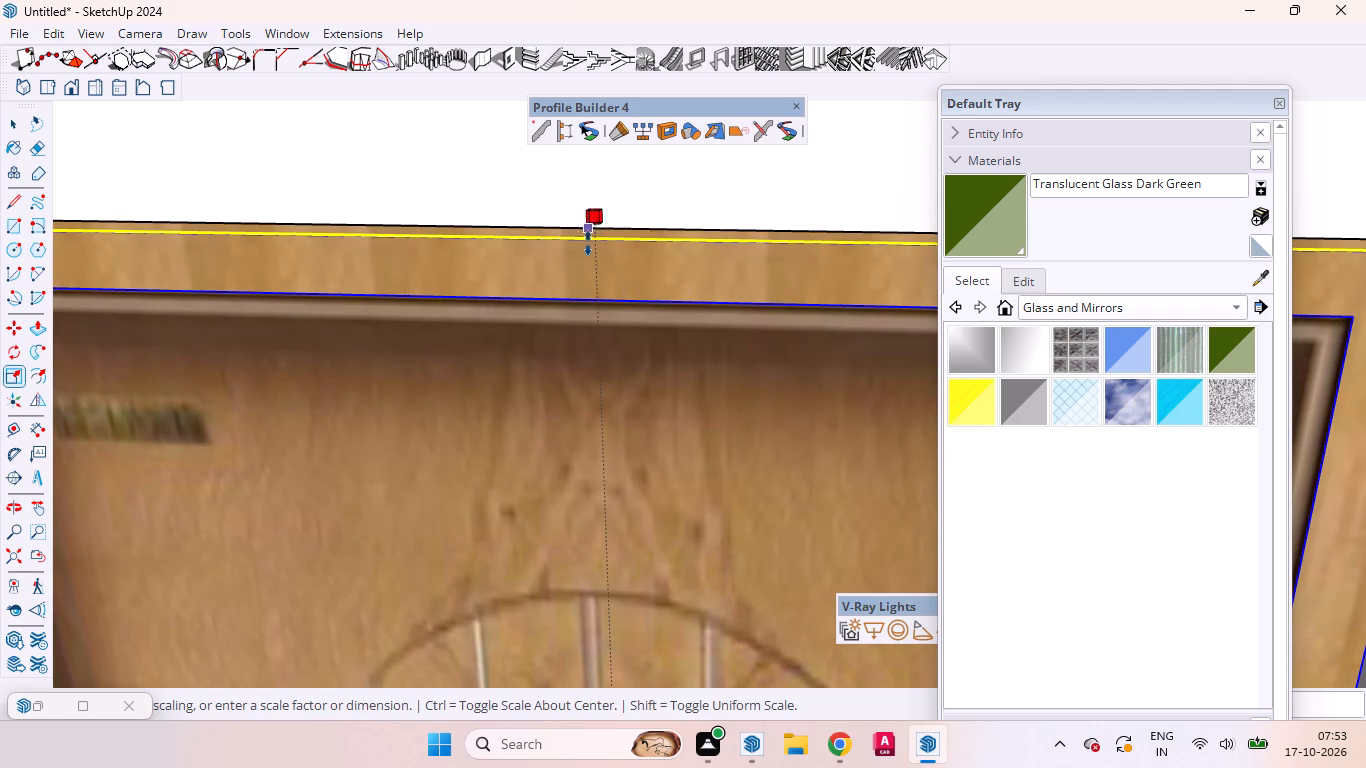
click(598, 230)
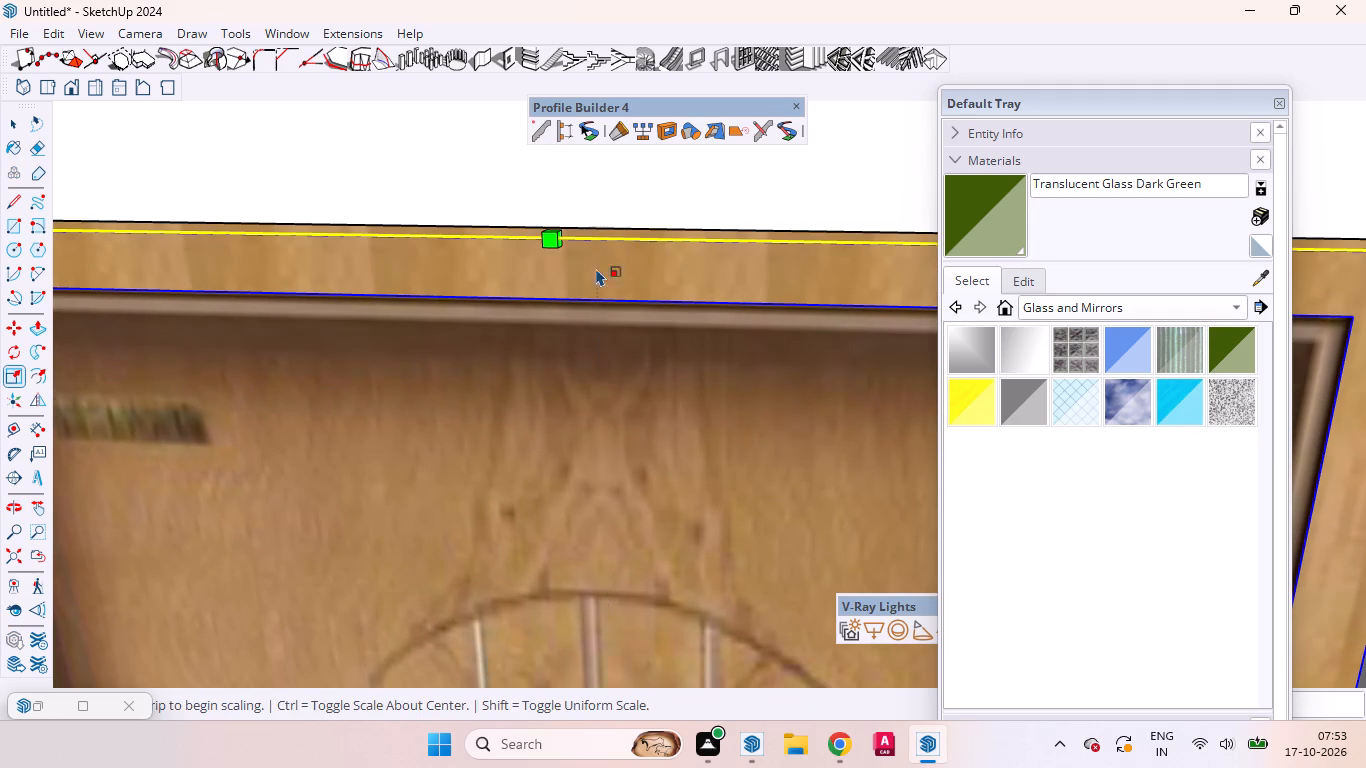
Examine the whole house from several sides to check which interior doorways still need a door.
scroll(620, 336, down, 15)
scroll(647, 321, up, 5)
scroll(647, 321, down, 12)
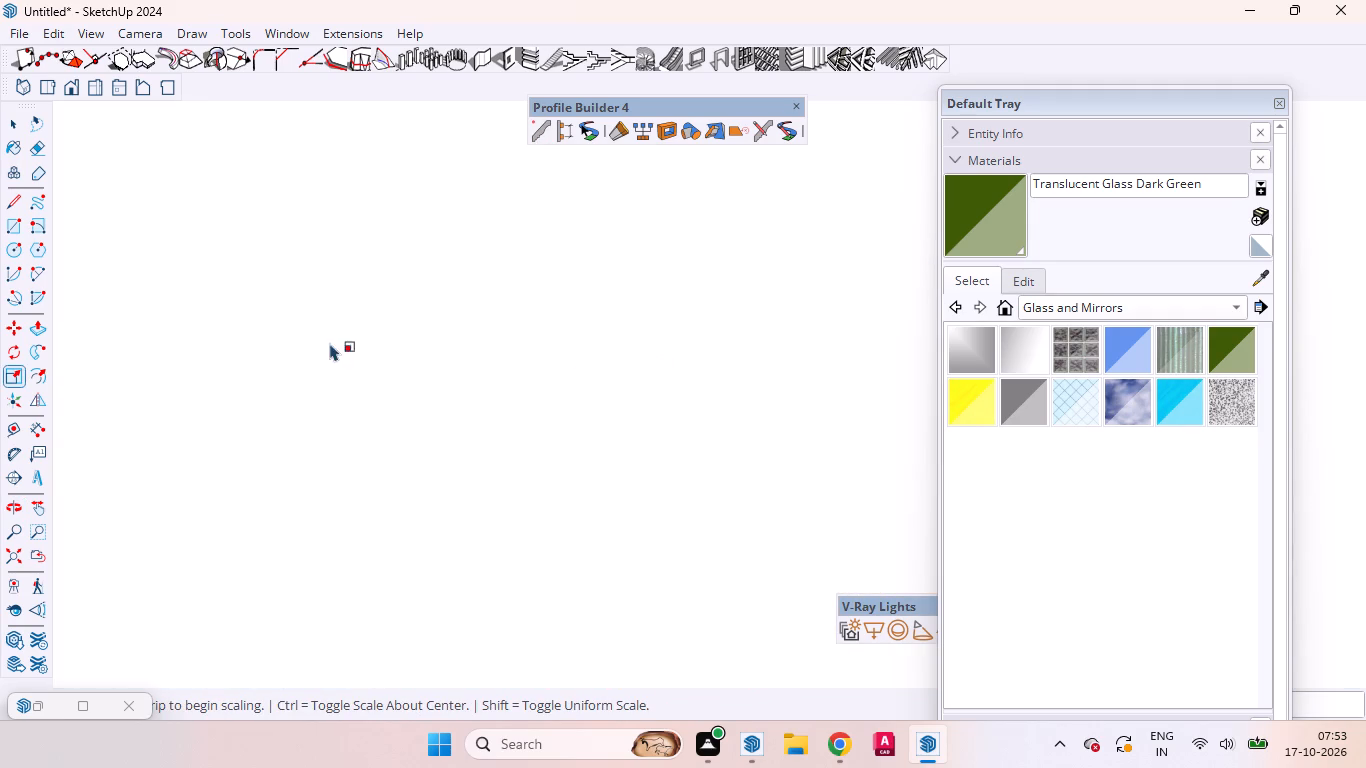
key(space)
click(15, 553)
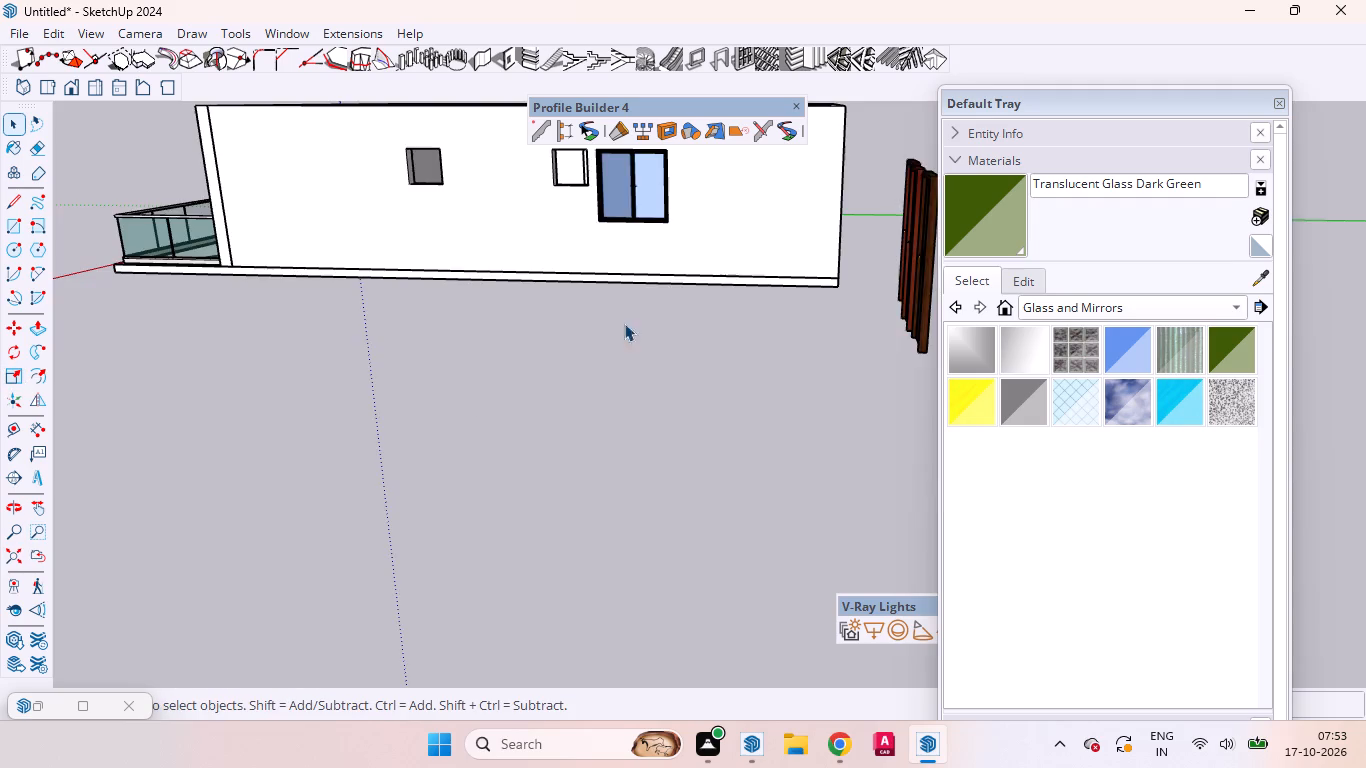
scroll(645, 300, down, 7)
middle_drag(612, 321, 737, 546)
scroll(736, 545, up, 1)
click(671, 496)
scroll(686, 526, down, 3)
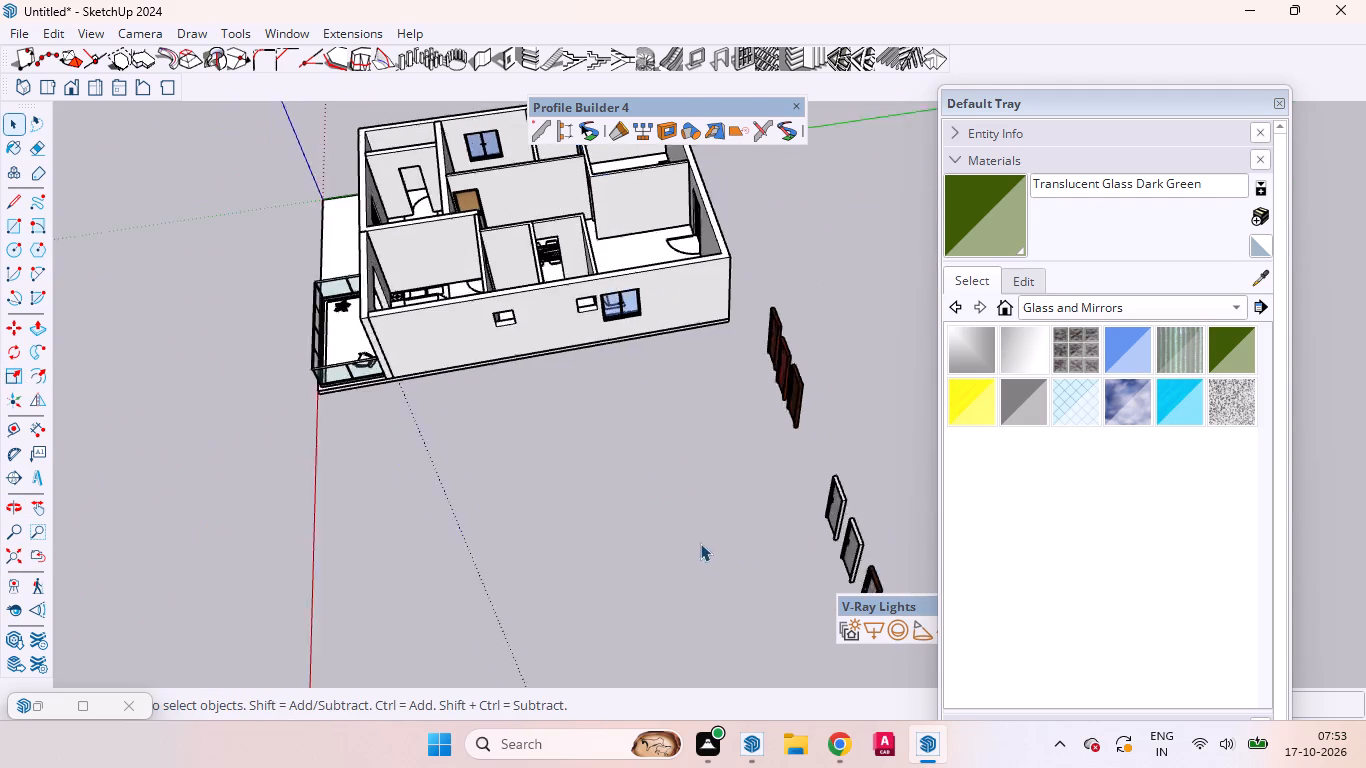
scroll(700, 543, down, 2)
scroll(597, 322, up, 7)
middle_drag(613, 331, 483, 480)
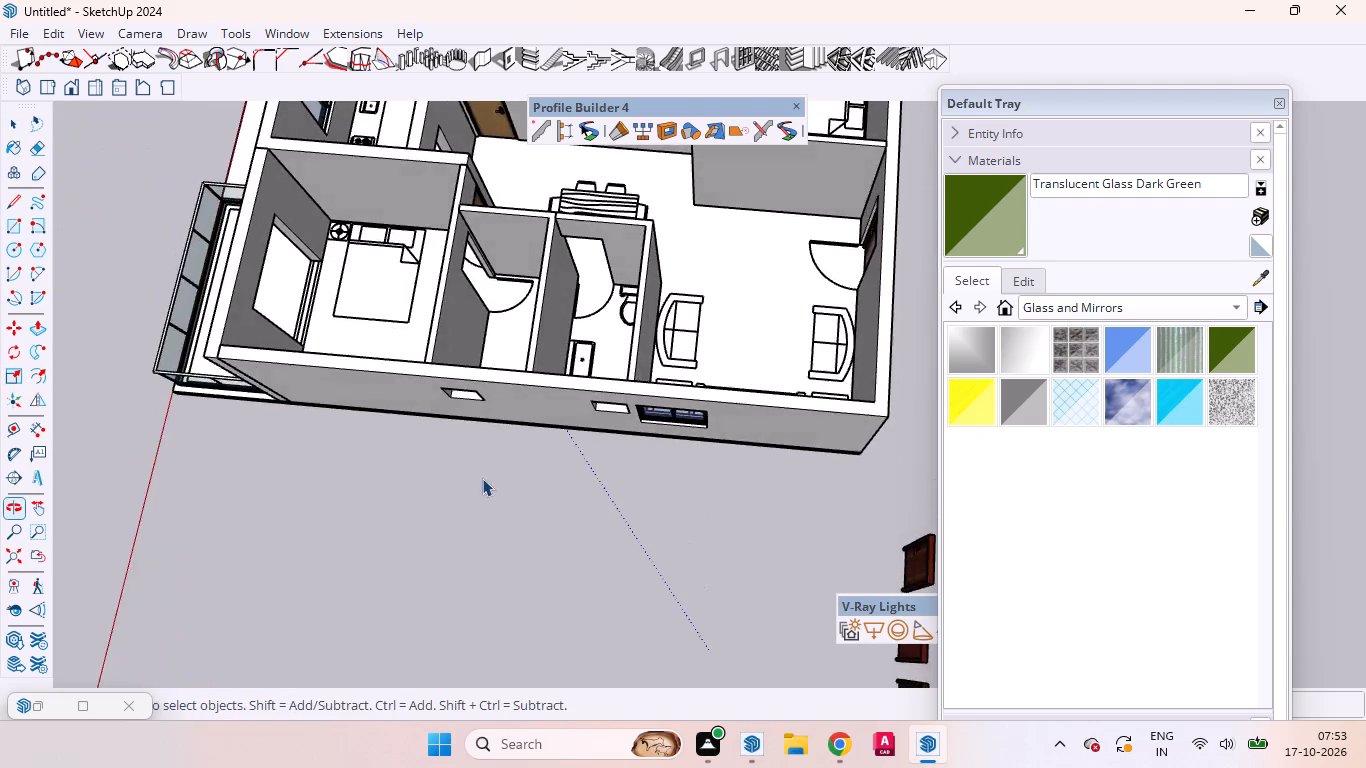
scroll(523, 504, down, 5)
scroll(473, 334, up, 14)
middle_drag(460, 427, 526, 427)
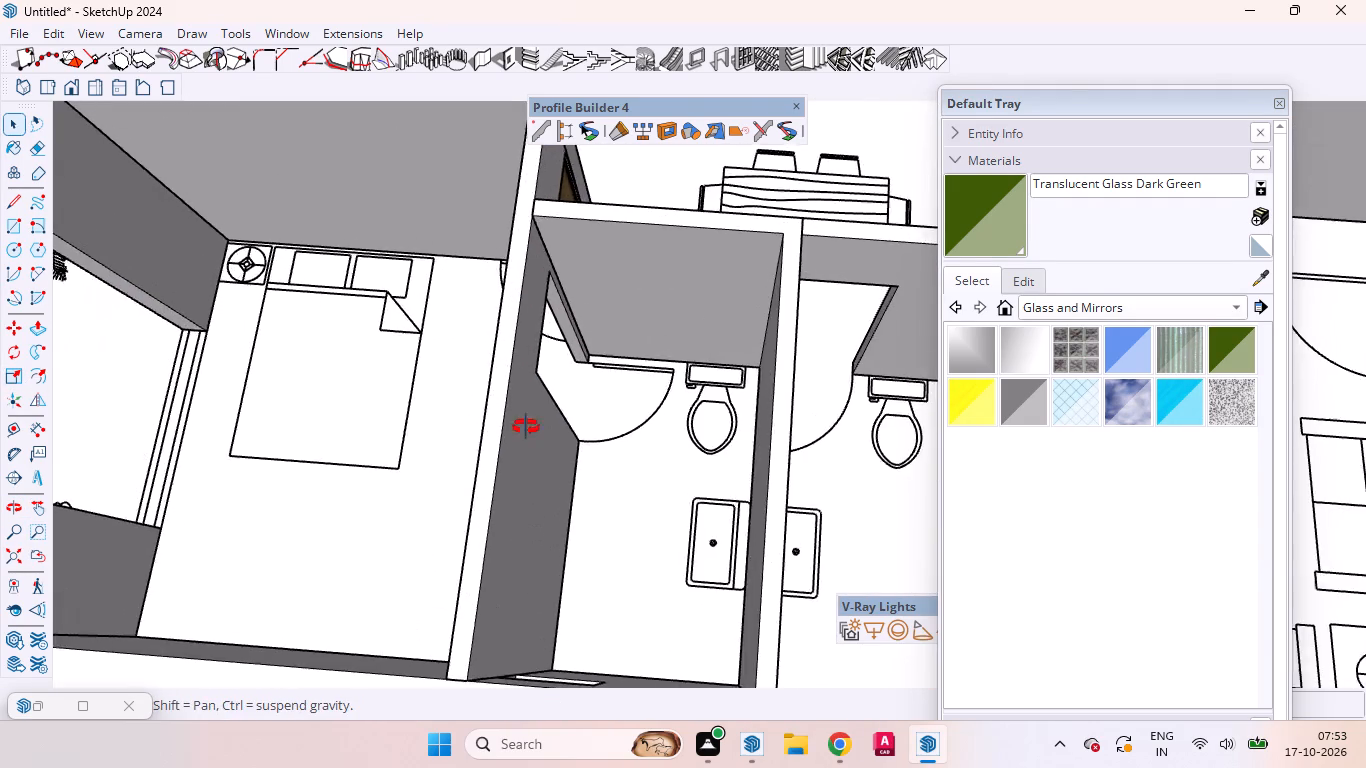
middle_drag(526, 427, 1041, 181)
scroll(711, 382, down, 9)
scroll(654, 422, up, 4)
scroll(650, 432, down, 2)
scroll(650, 432, up, 1)
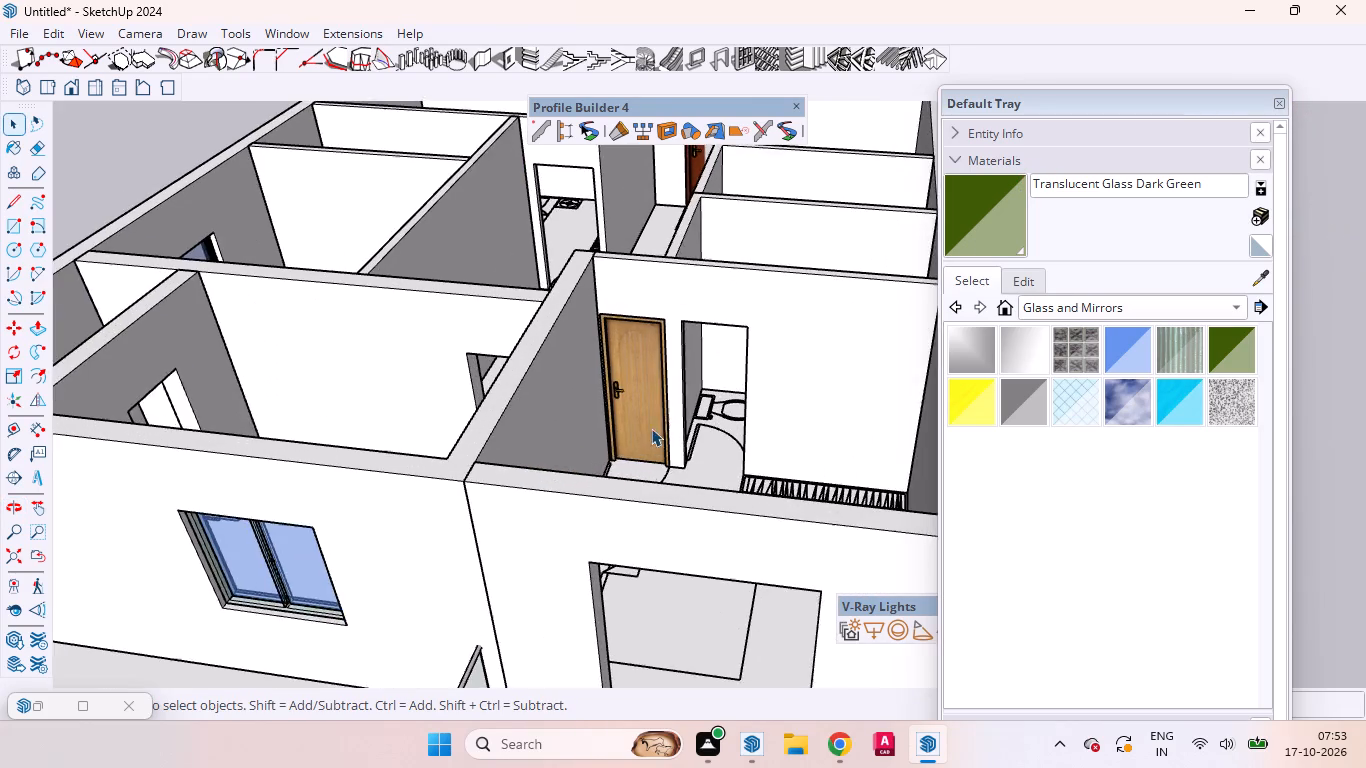
scroll(675, 399, down, 2)
scroll(676, 399, up, 6)
scroll(649, 395, down, 1)
scroll(650, 395, up, 5)
scroll(661, 450, down, 5)
scroll(664, 455, up, 3)
scroll(665, 455, down, 6)
scroll(670, 457, up, 1)
scroll(671, 457, down, 1)
scroll(683, 460, up, 5)
scroll(686, 463, down, 7)
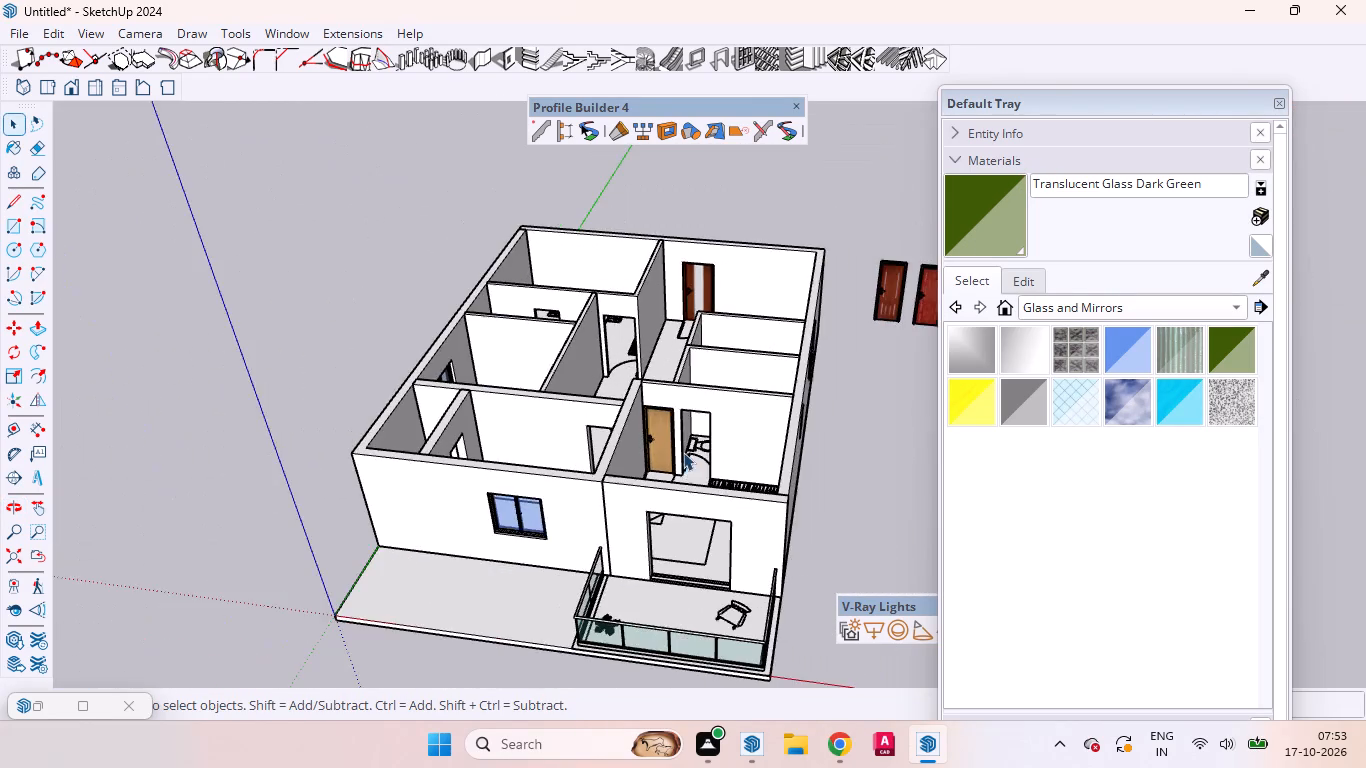
Copy the light-wood door in the long dining-area wall onto the open floor beside it.
middle_drag(669, 377, 771, 704)
scroll(629, 482, up, 7)
middle_drag(670, 532, 597, 450)
scroll(670, 532, up, 1)
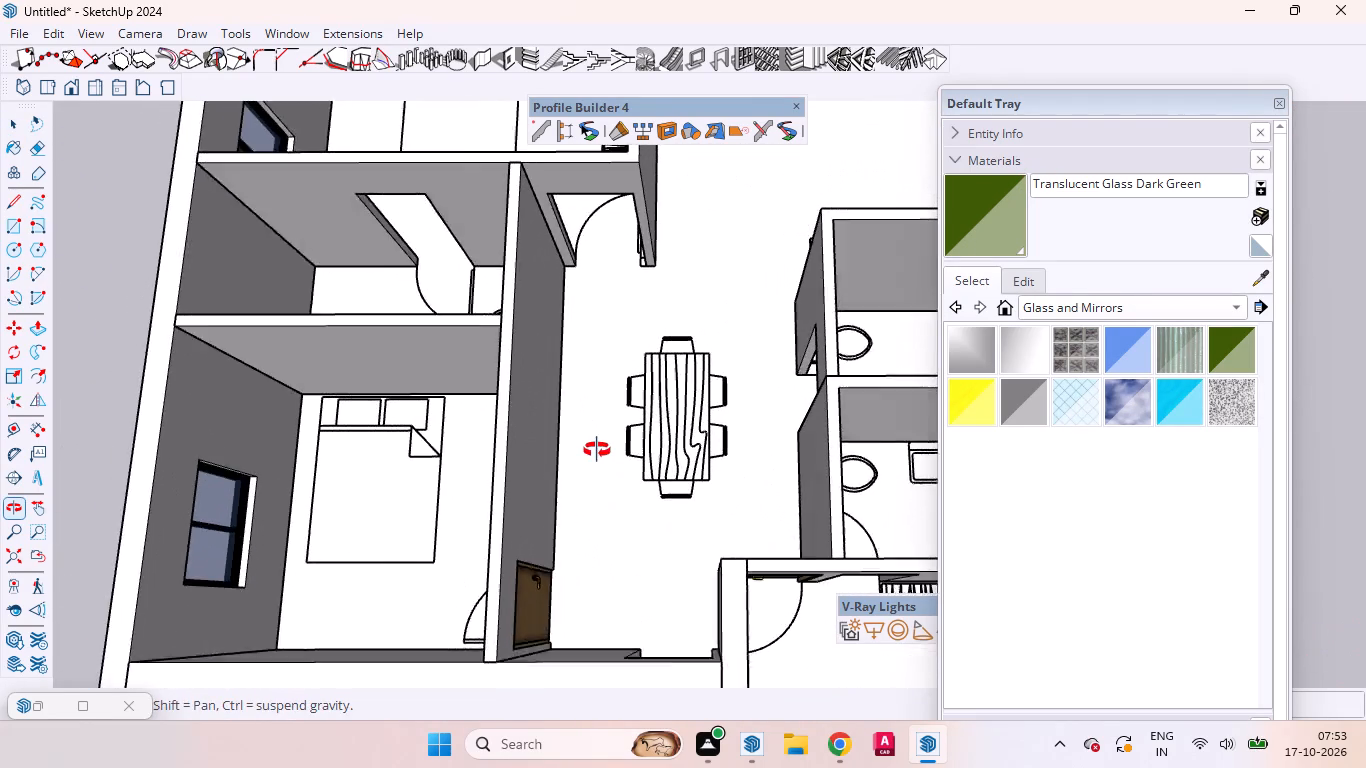
middle_drag(597, 450, 604, 443)
scroll(764, 575, up, 3)
click(443, 618)
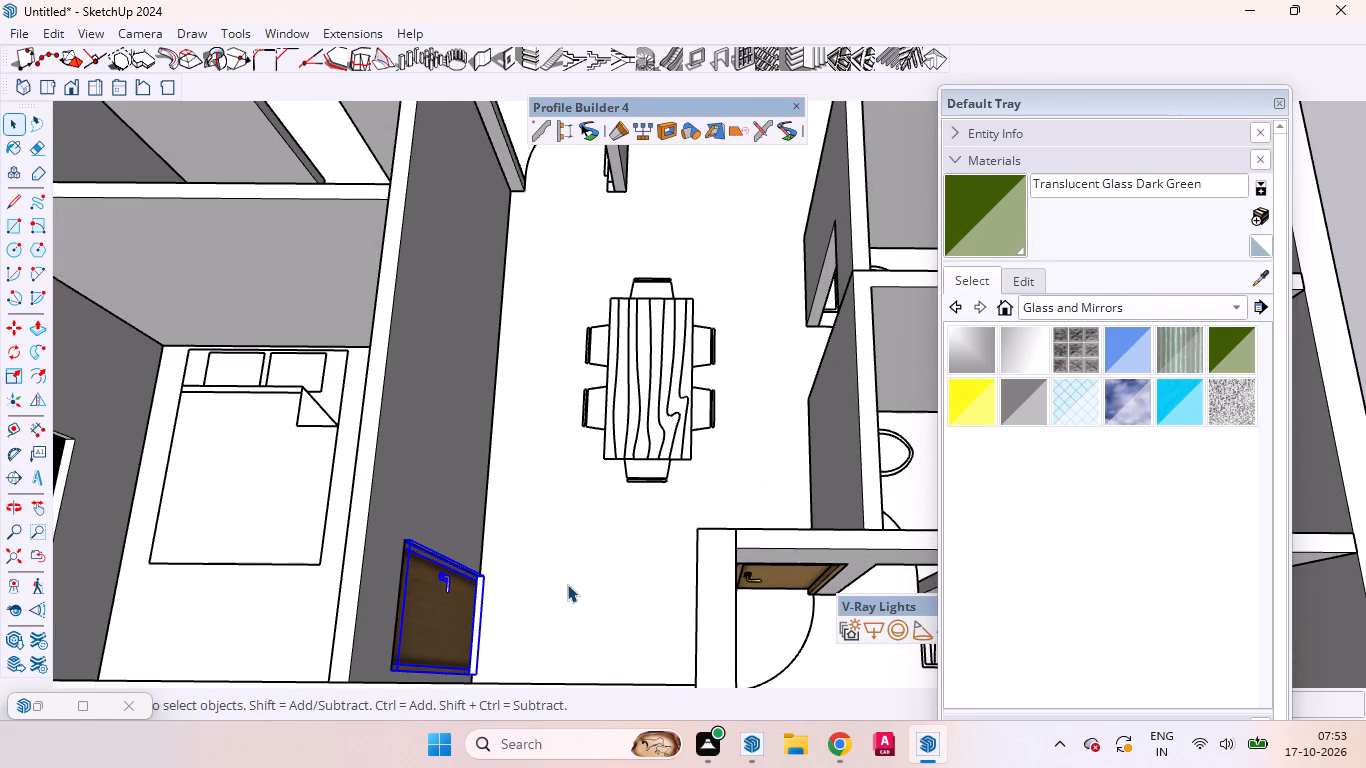
key(m)
click(538, 594)
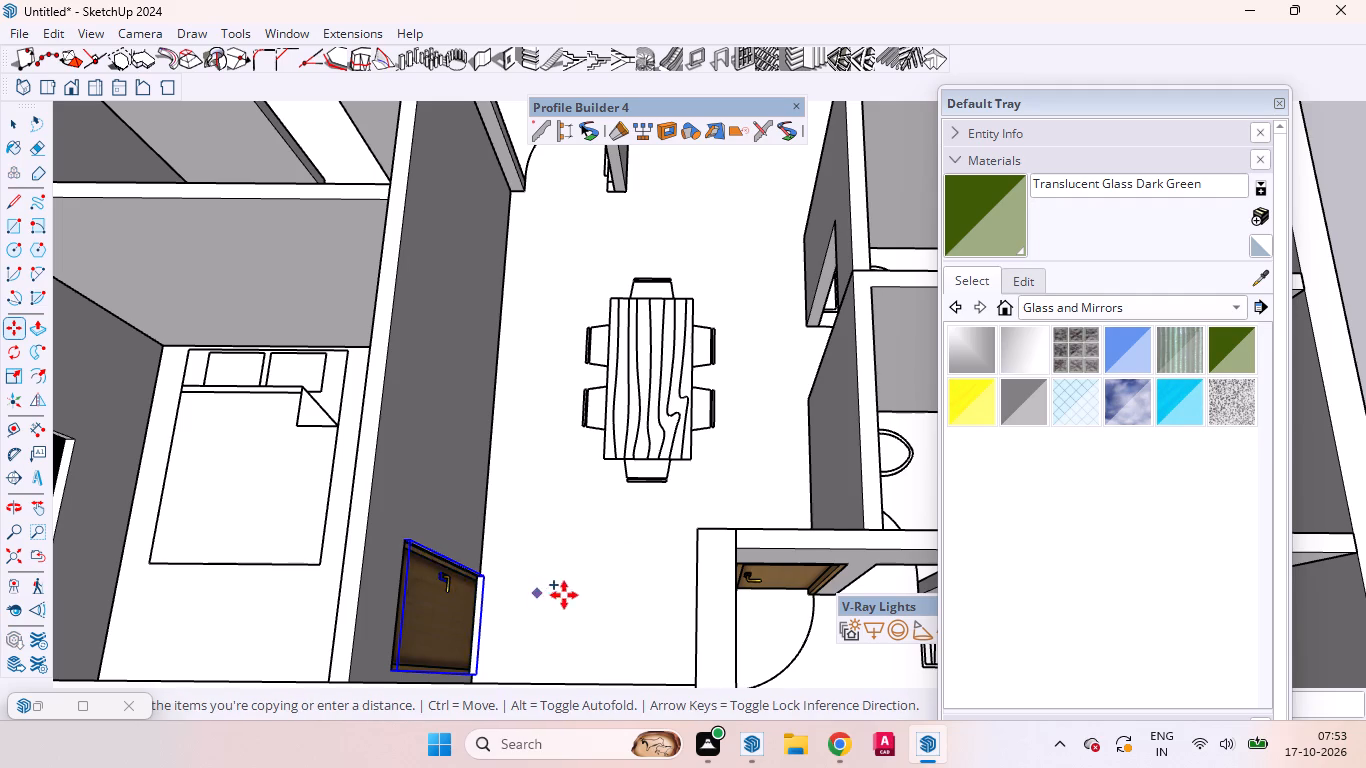
click(627, 588)
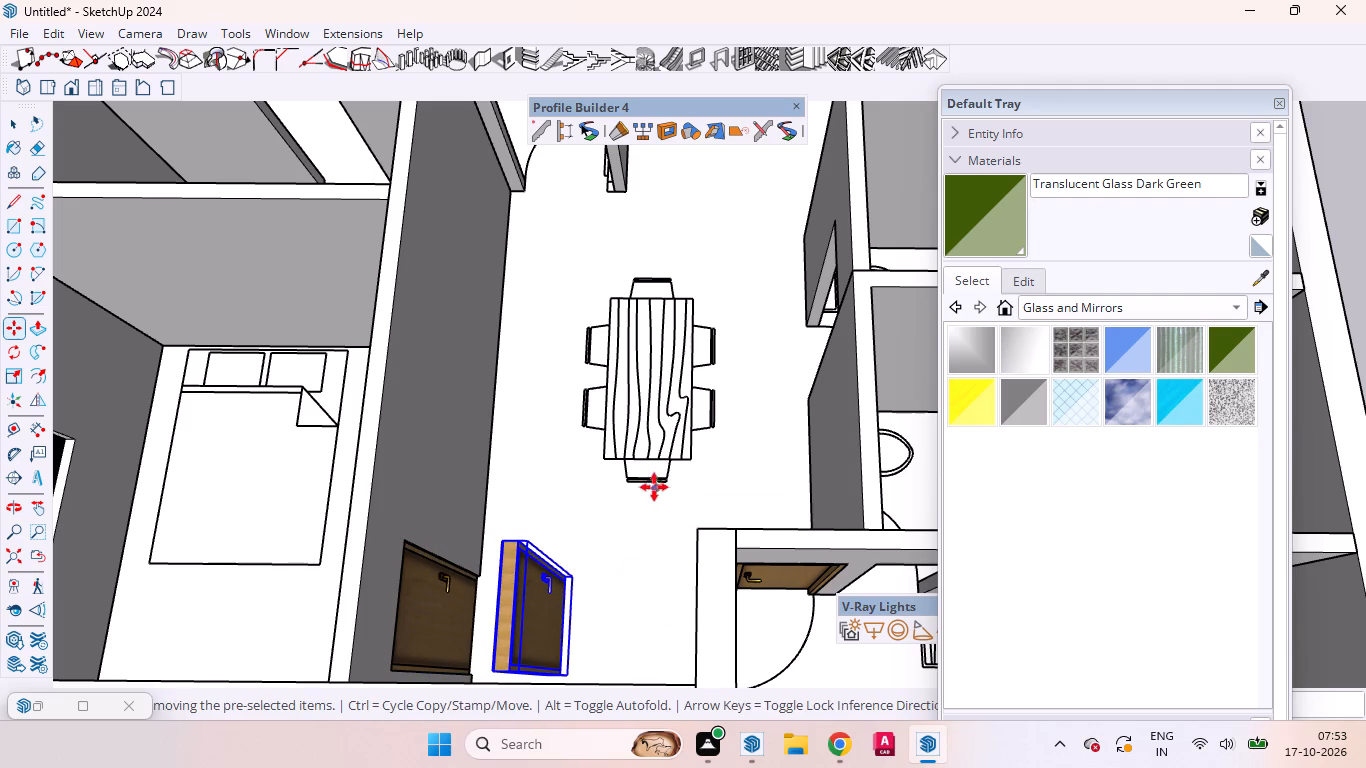
Rotate the copied door 90 degrees about a point on the floor near the end of the dining table.
key(q)
click(645, 506)
click(583, 507)
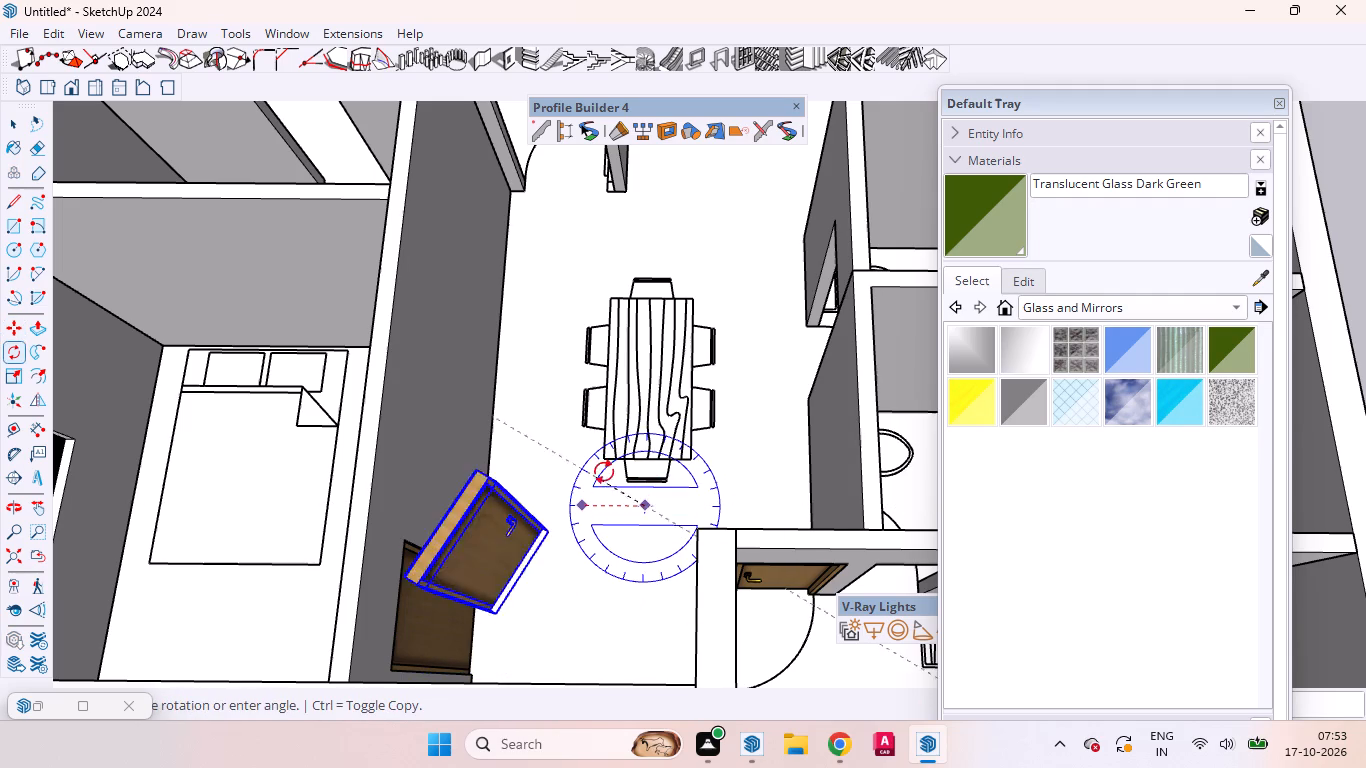
text(90)
key(Return)
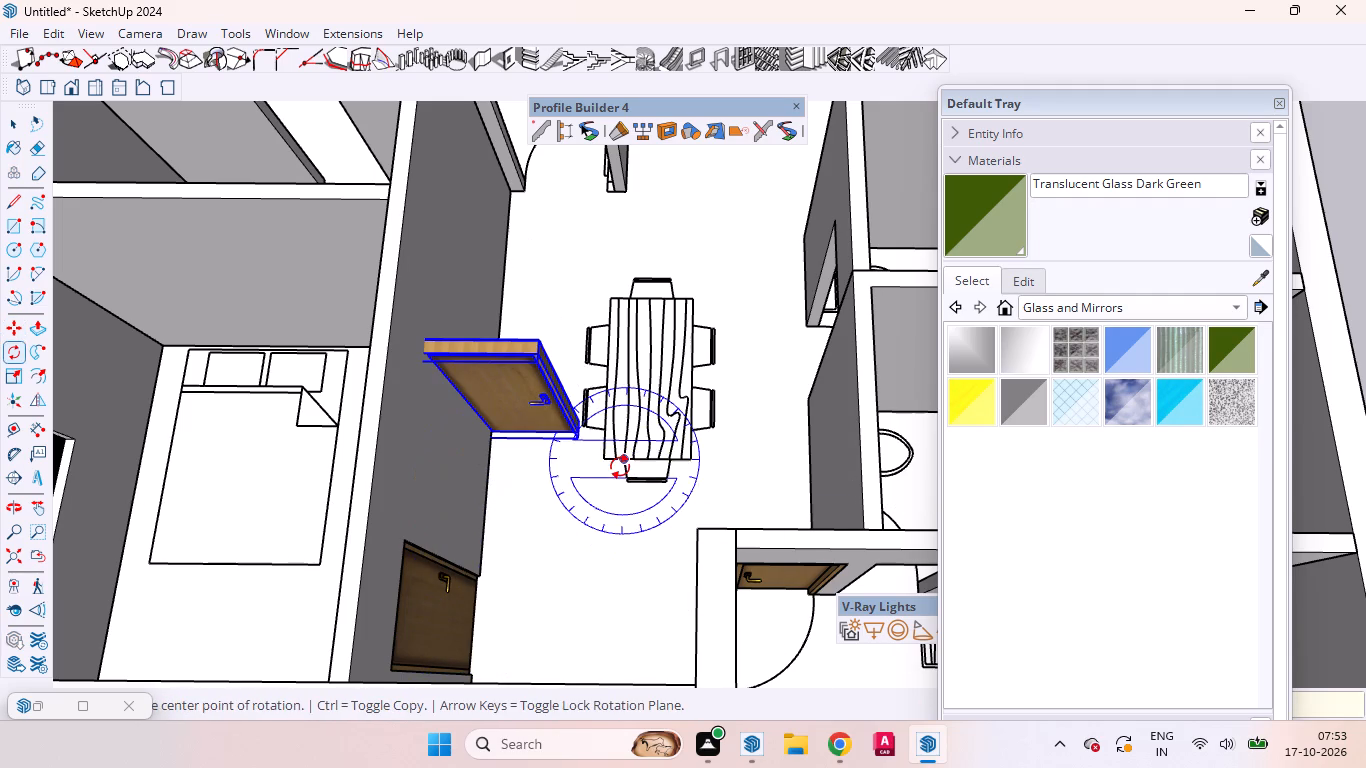
key(space)
Move the copied door by its bottom frame corner onto the jamb base of the doorway in the short wall beyond the dining table.
scroll(579, 433, up, 4)
scroll(579, 428, down, 3)
scroll(579, 428, up, 1)
scroll(579, 427, down, 1)
scroll(580, 407, up, 1)
scroll(580, 407, down, 5)
scroll(583, 407, up, 8)
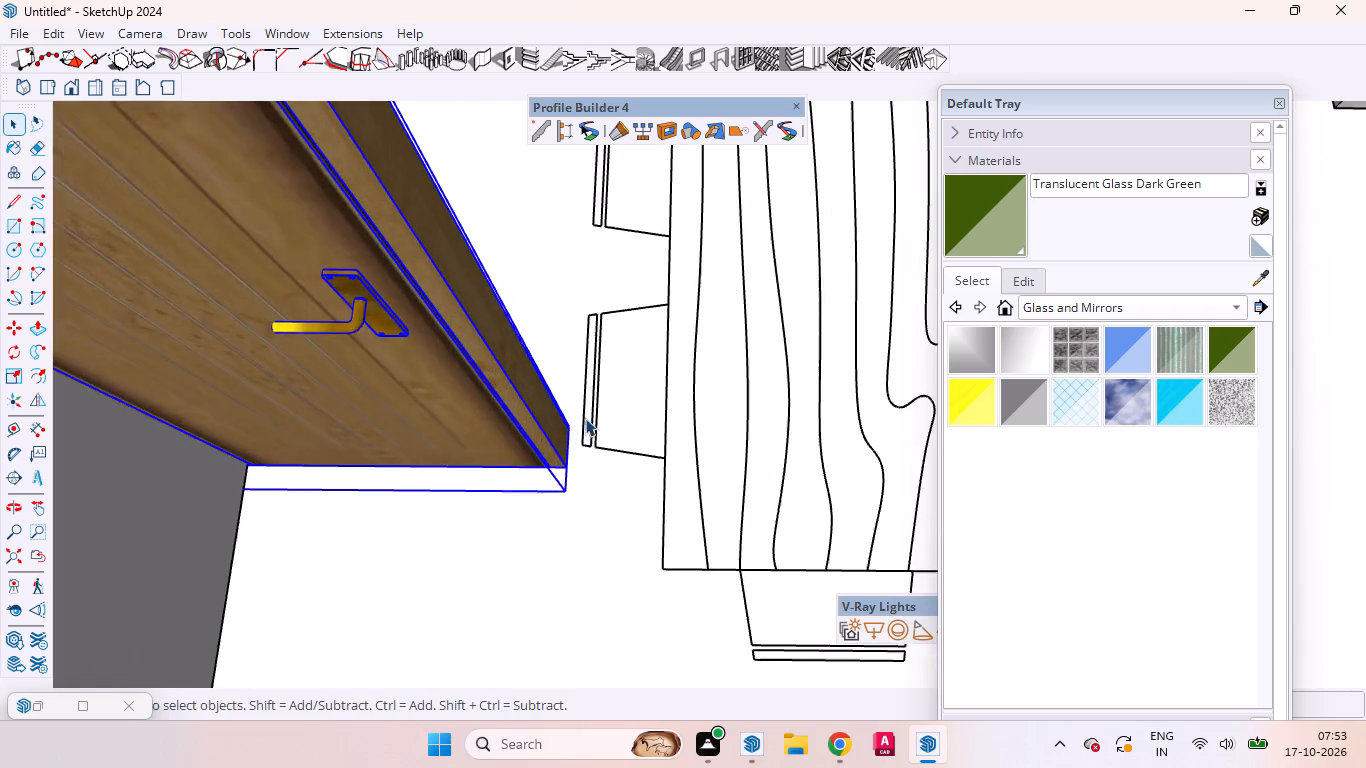
scroll(585, 418, up, 4)
scroll(574, 438, down, 2)
scroll(574, 439, up, 1)
scroll(574, 439, down, 2)
scroll(574, 439, up, 3)
middle_drag(579, 470, 493, 440)
drag(544, 487, 550, 497)
key(m)
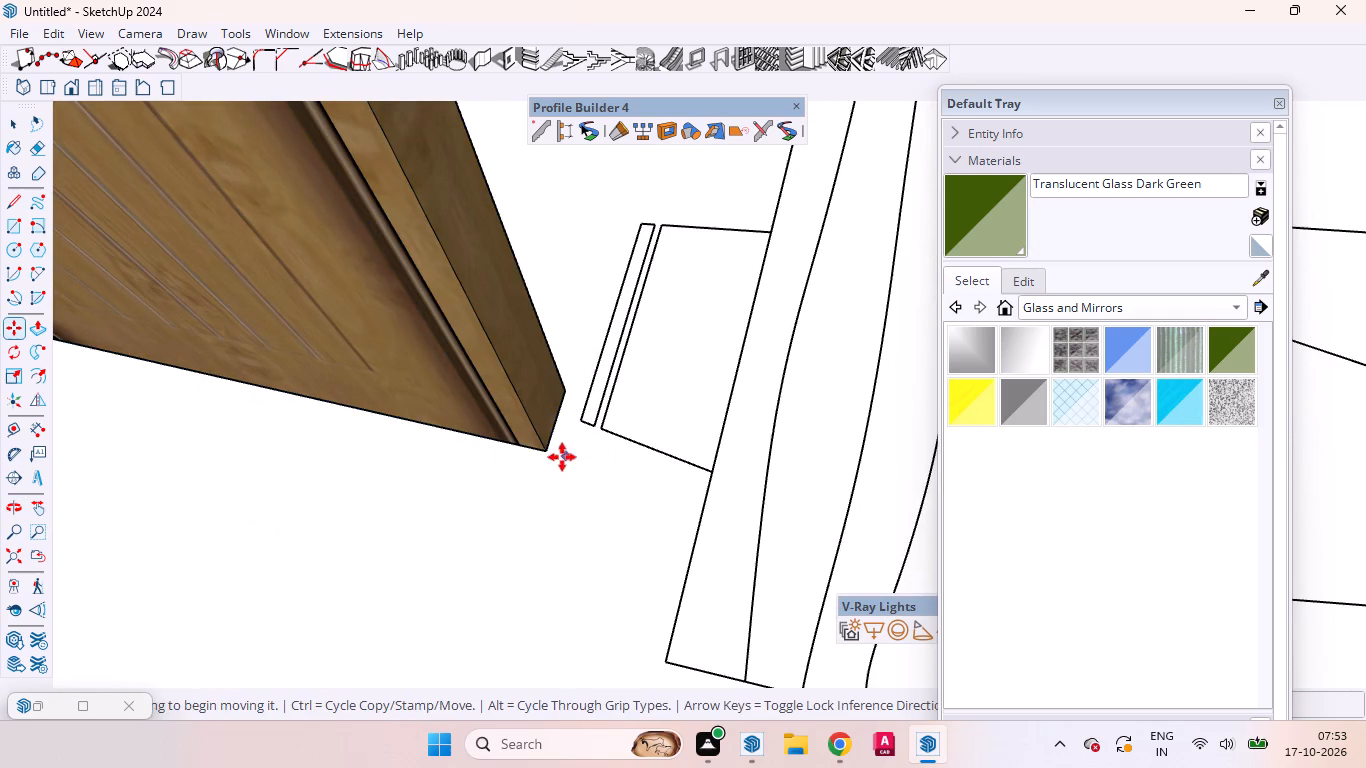
click(546, 449)
scroll(672, 398, down, 6)
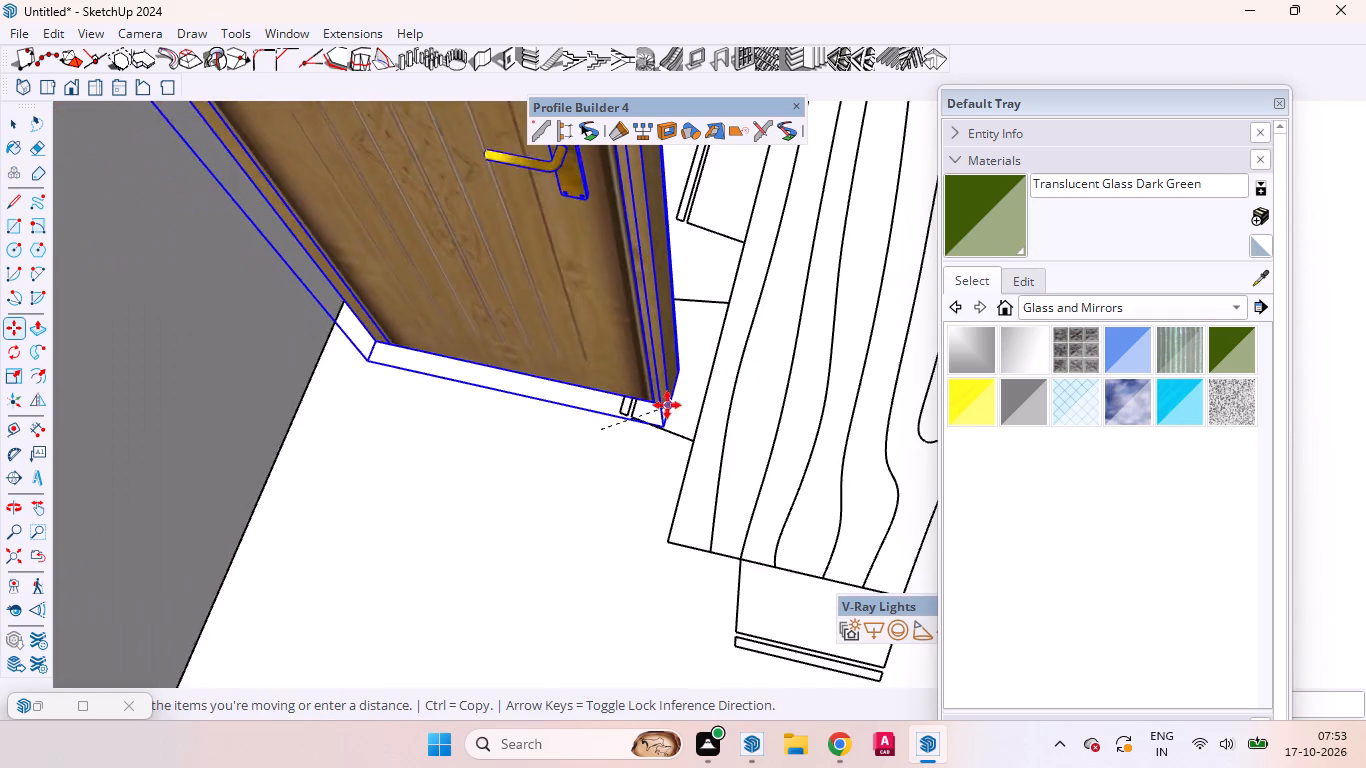
scroll(667, 405, down, 13)
scroll(666, 446, up, 2)
scroll(666, 449, down, 2)
scroll(666, 450, up, 1)
scroll(666, 451, down, 5)
scroll(657, 462, up, 2)
scroll(657, 462, down, 3)
scroll(658, 464, up, 1)
scroll(658, 464, down, 1)
scroll(695, 348, up, 2)
scroll(695, 348, down, 1)
scroll(695, 347, up, 7)
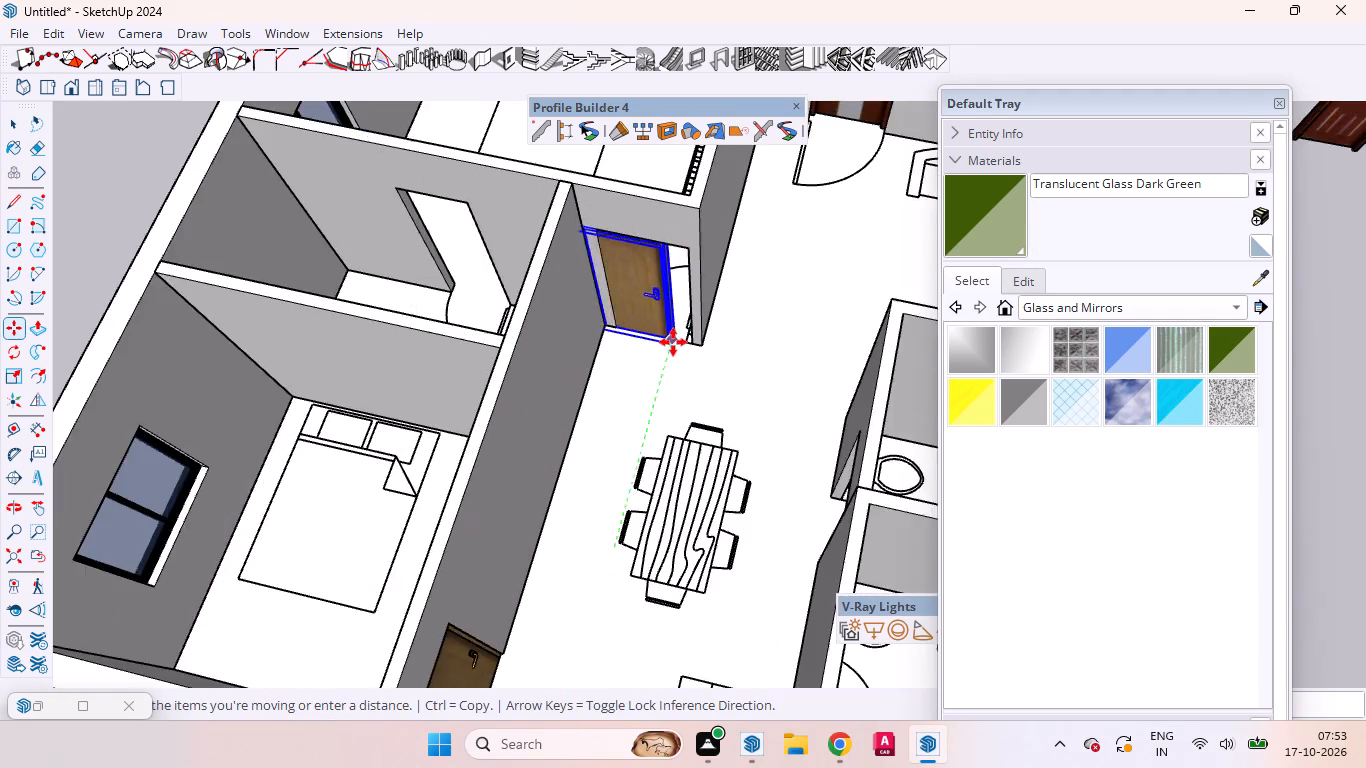
scroll(673, 342, up, 2)
scroll(673, 342, down, 1)
scroll(673, 345, up, 12)
scroll(683, 344, down, 11)
scroll(683, 344, up, 17)
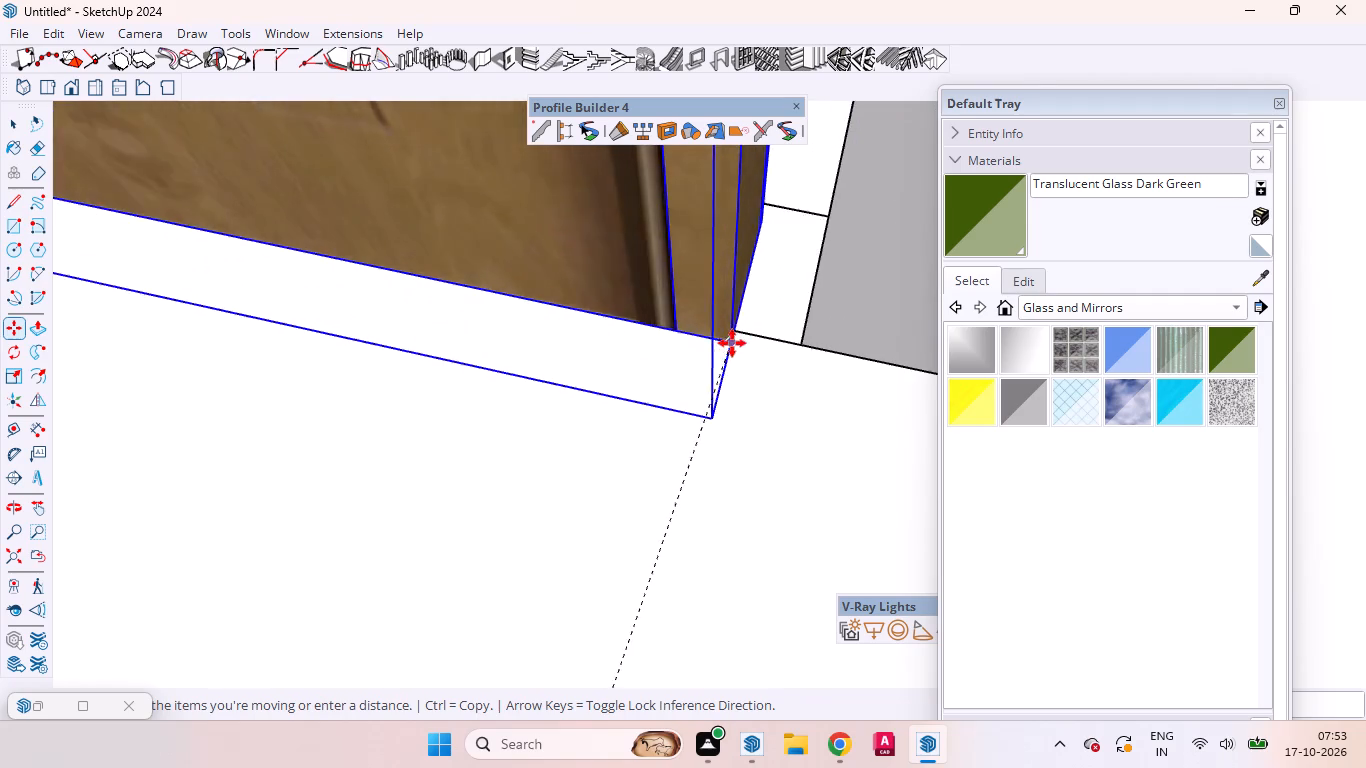
scroll(732, 343, up, 6)
click(849, 343)
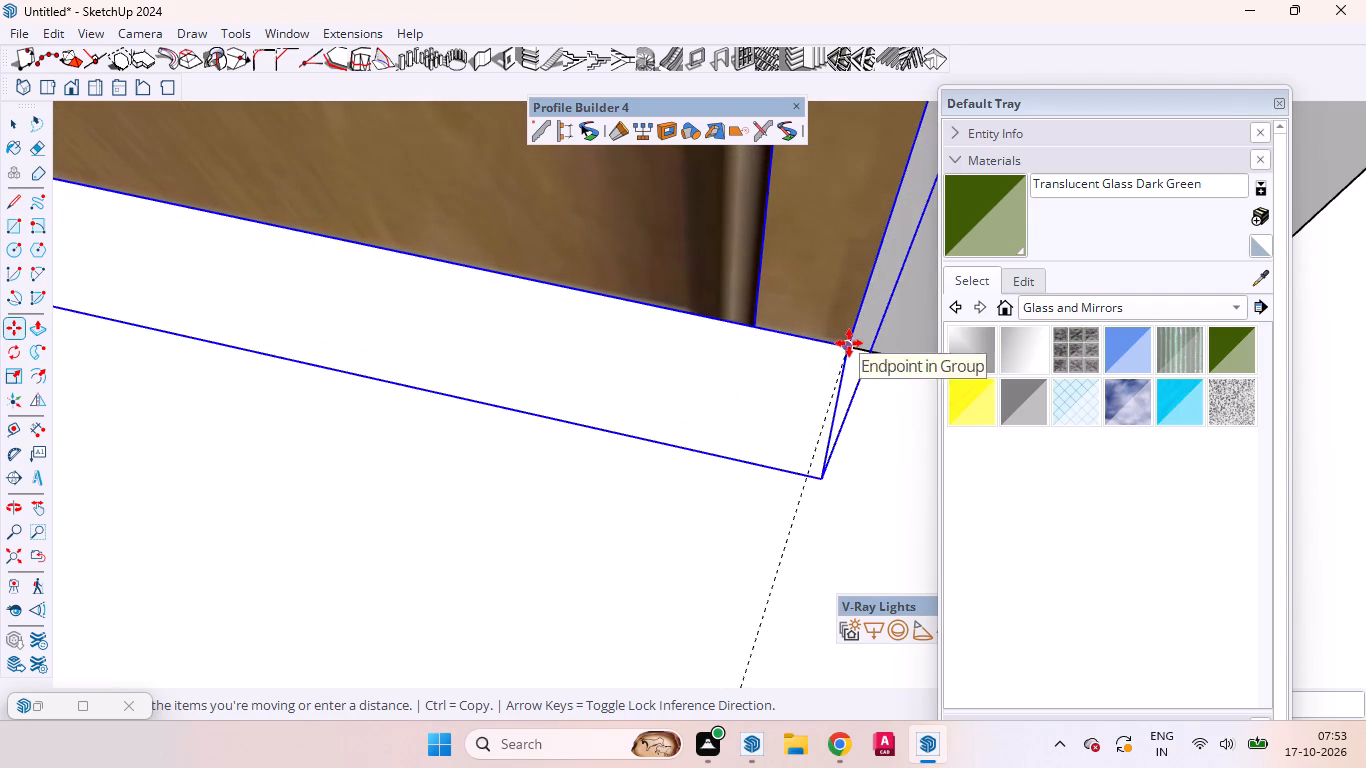
Scale the placed door's width so its hinge side reaches the far jamb of the doorway.
scroll(616, 387, down, 11)
scroll(627, 420, up, 1)
scroll(629, 423, down, 9)
scroll(647, 423, up, 1)
scroll(650, 423, down, 1)
scroll(653, 424, up, 1)
scroll(653, 424, down, 6)
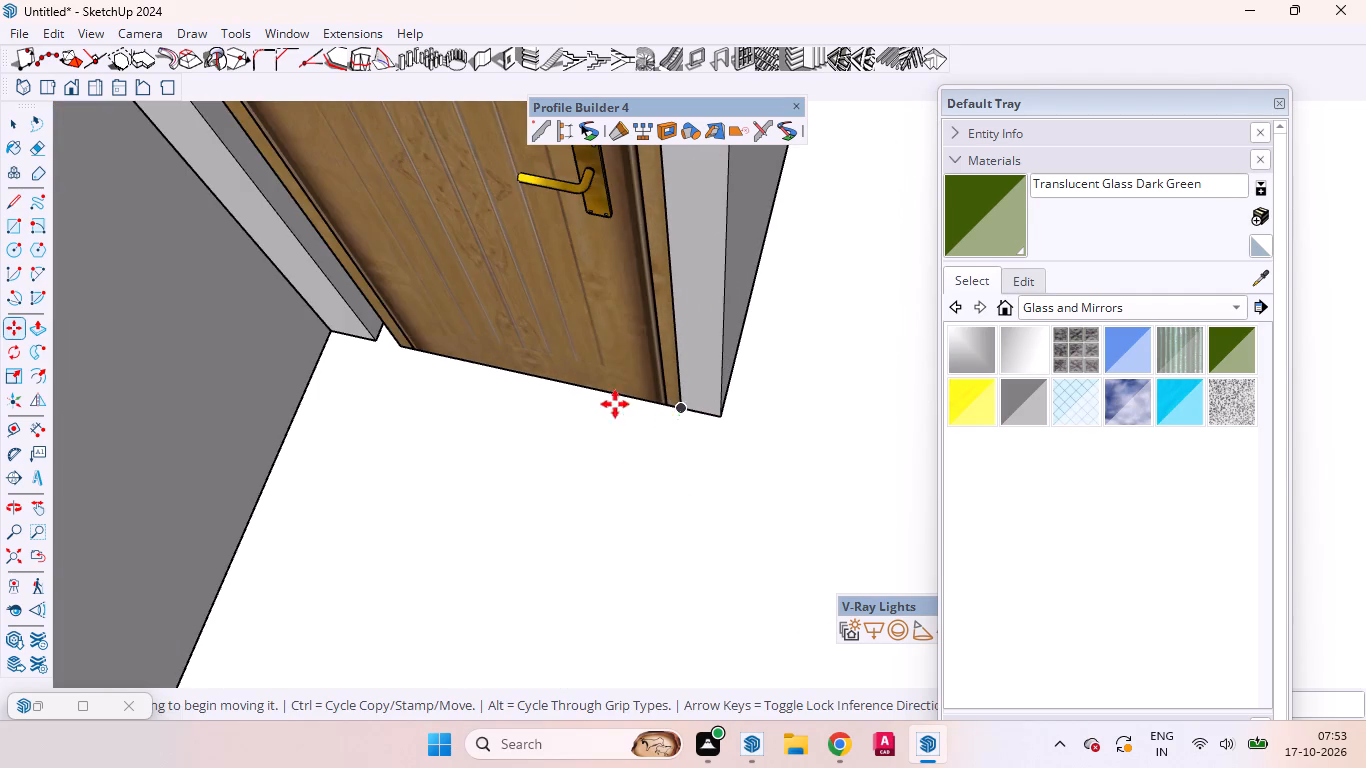
middle_drag(559, 403, 712, 269)
scroll(547, 398, down, 9)
scroll(549, 439, up, 2)
scroll(549, 439, down, 3)
scroll(550, 442, up, 2)
scroll(551, 442, down, 2)
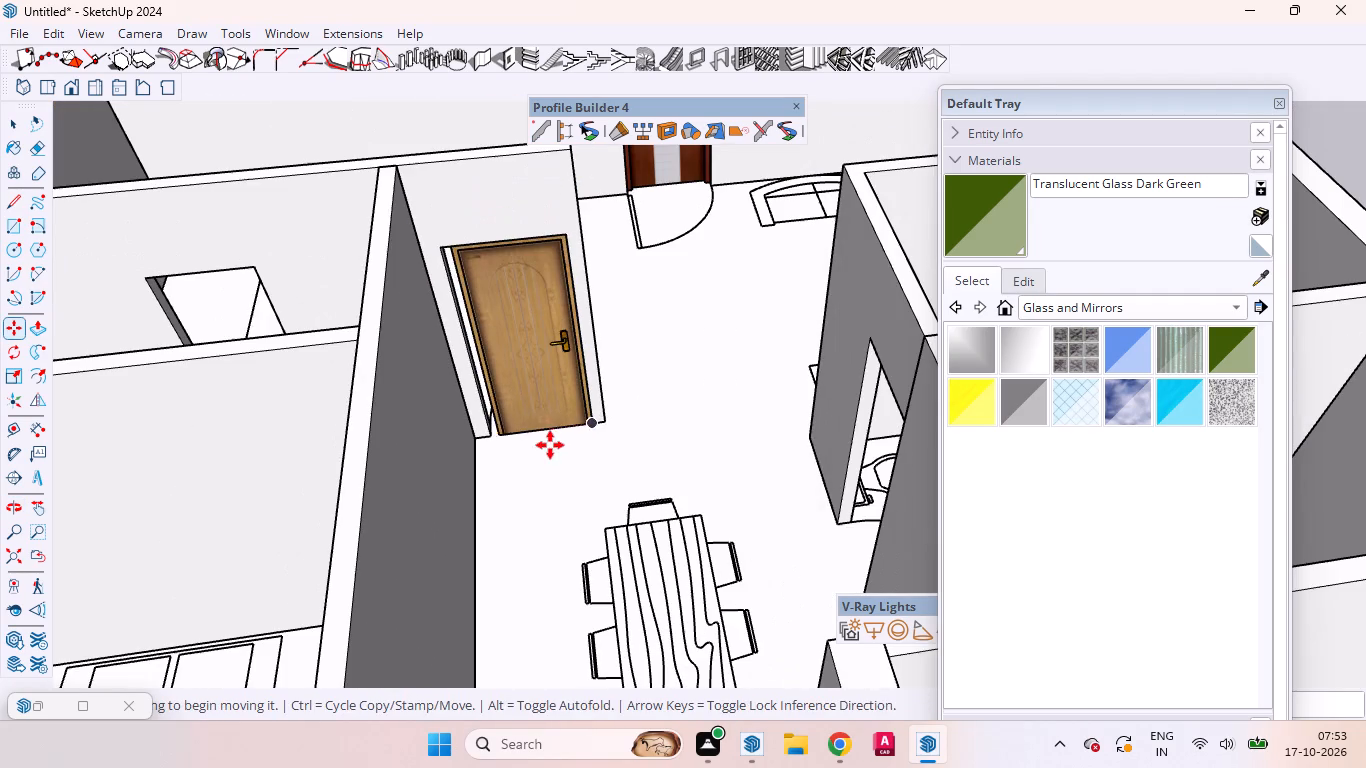
key(space)
click(530, 359)
key(s)
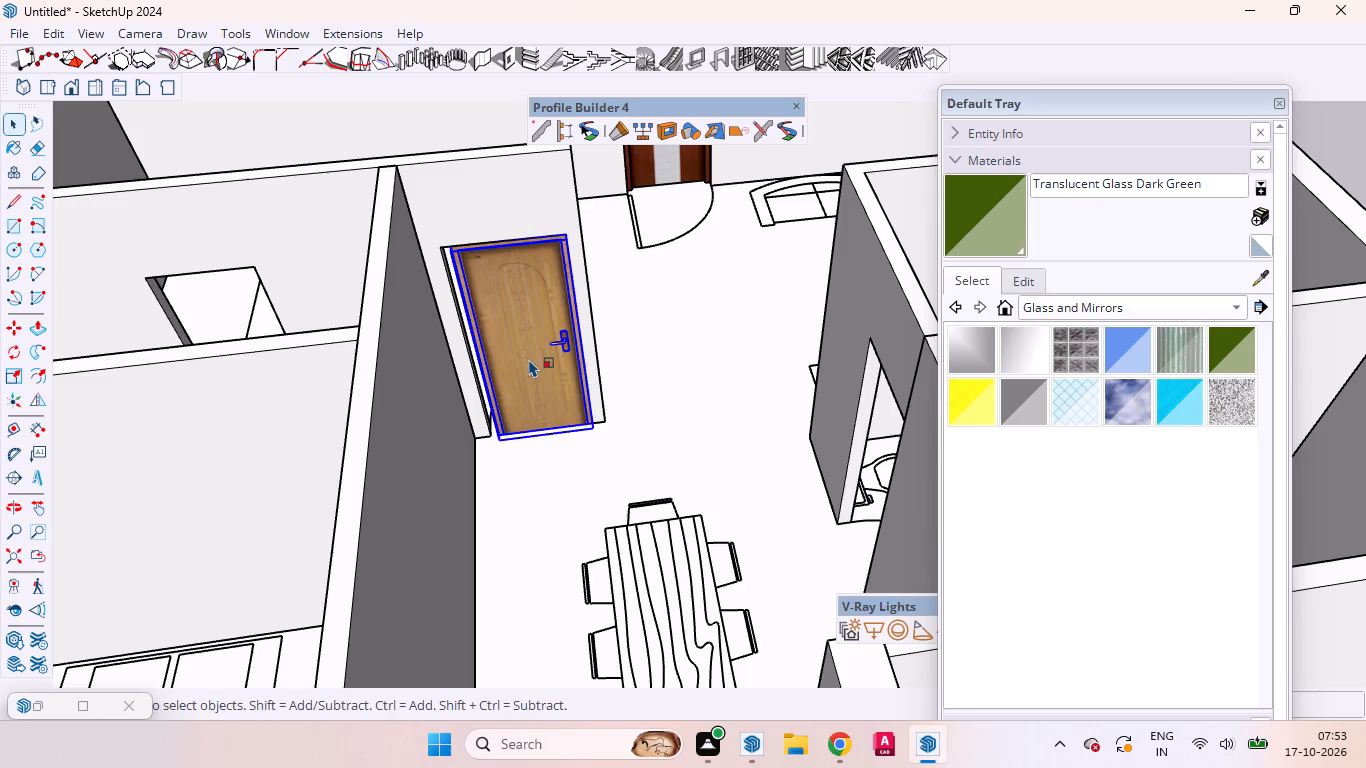
scroll(456, 317, up, 2)
scroll(456, 317, down, 1)
scroll(456, 317, up, 1)
scroll(456, 317, down, 2)
scroll(456, 317, up, 16)
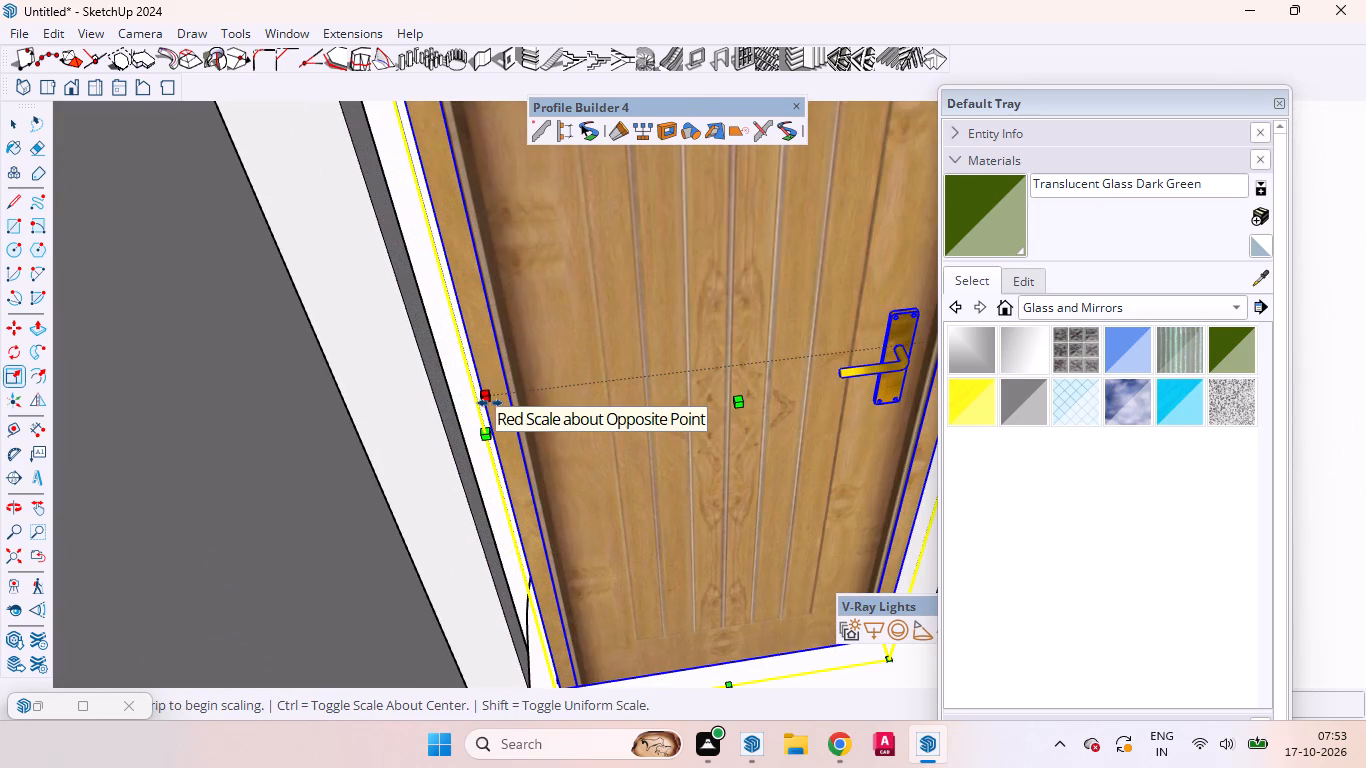
click(490, 402)
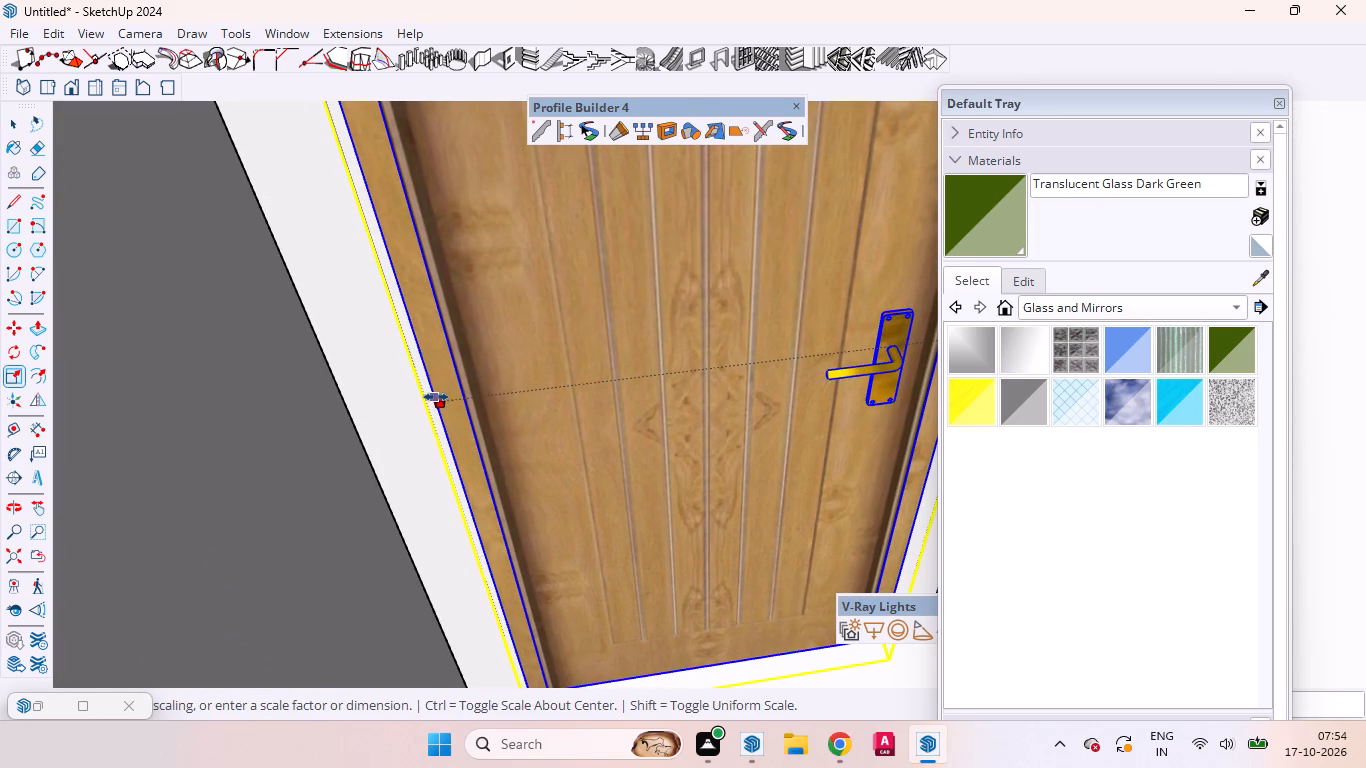
click(436, 397)
Scale the door's height to the top edge of the doorway.
scroll(526, 444, down, 11)
scroll(588, 251, up, 3)
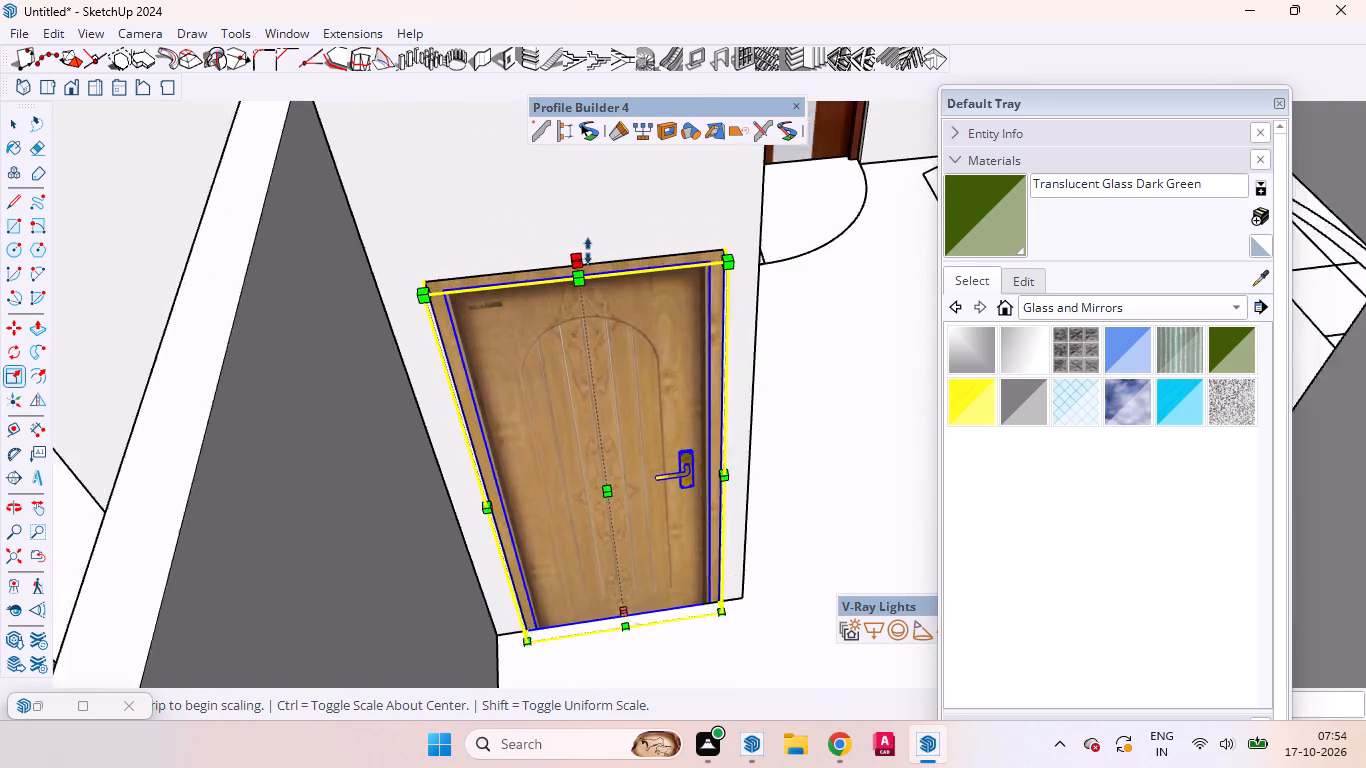
scroll(588, 251, up, 8)
middle_drag(601, 310, 580, 191)
scroll(601, 310, up, 1)
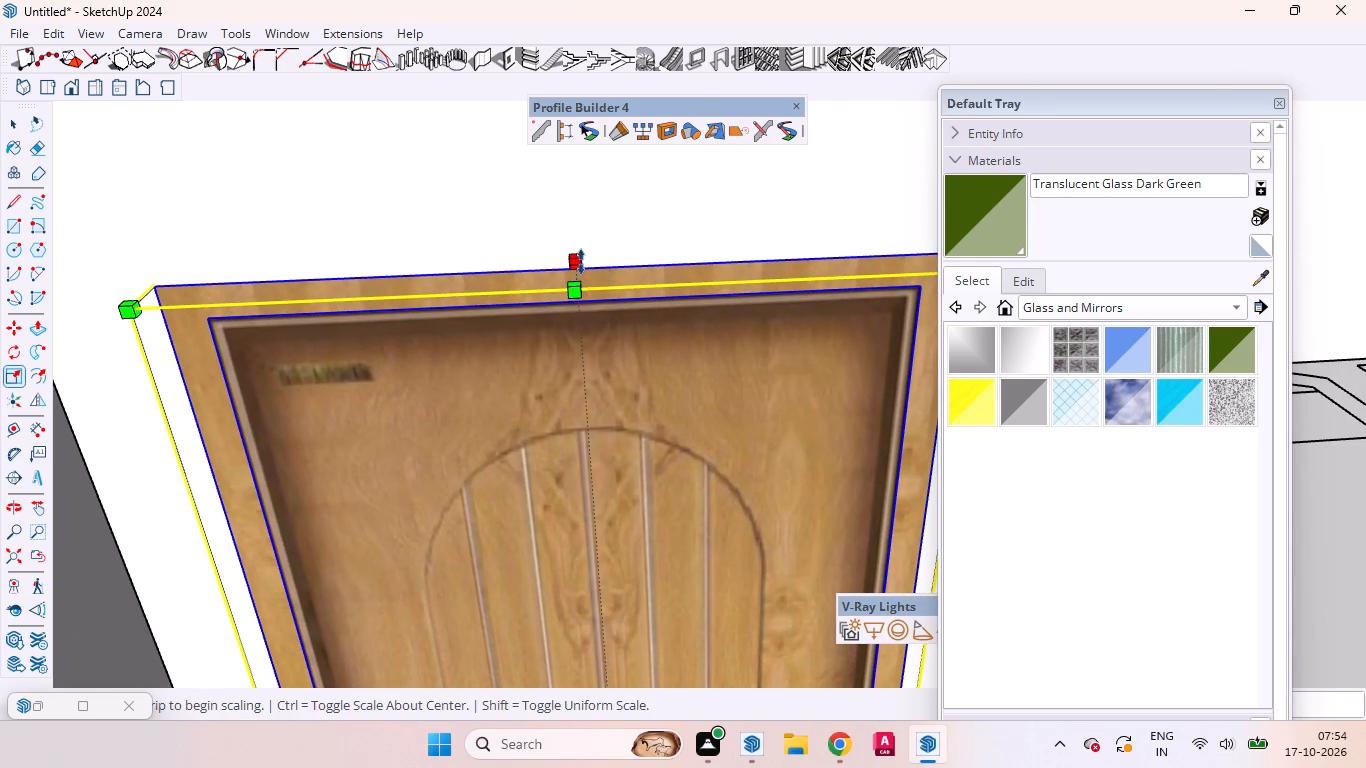
click(581, 262)
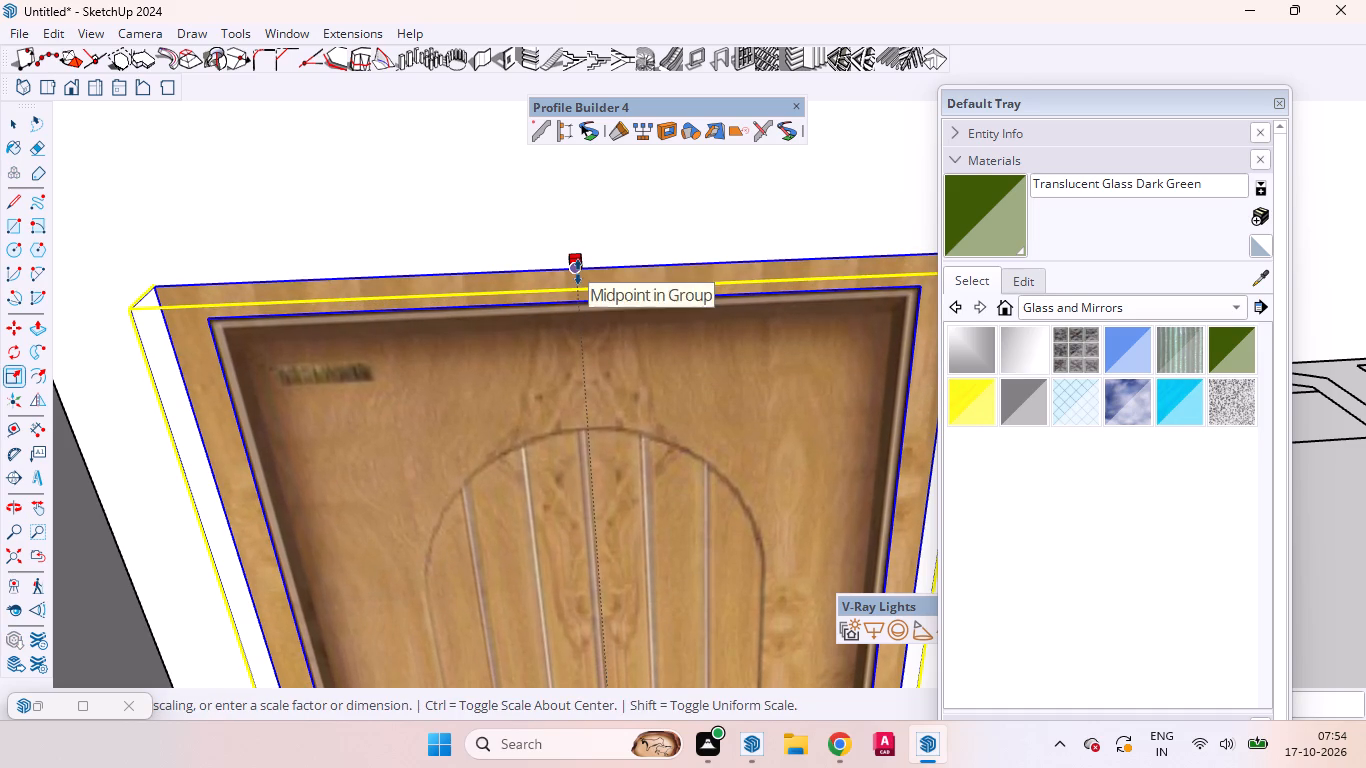
click(578, 272)
scroll(536, 455, down, 10)
key(space)
Move the fitted door slightly back from the wall face, deeper into the doorway.
scroll(533, 394, down, 4)
scroll(534, 396, up, 1)
scroll(535, 396, down, 3)
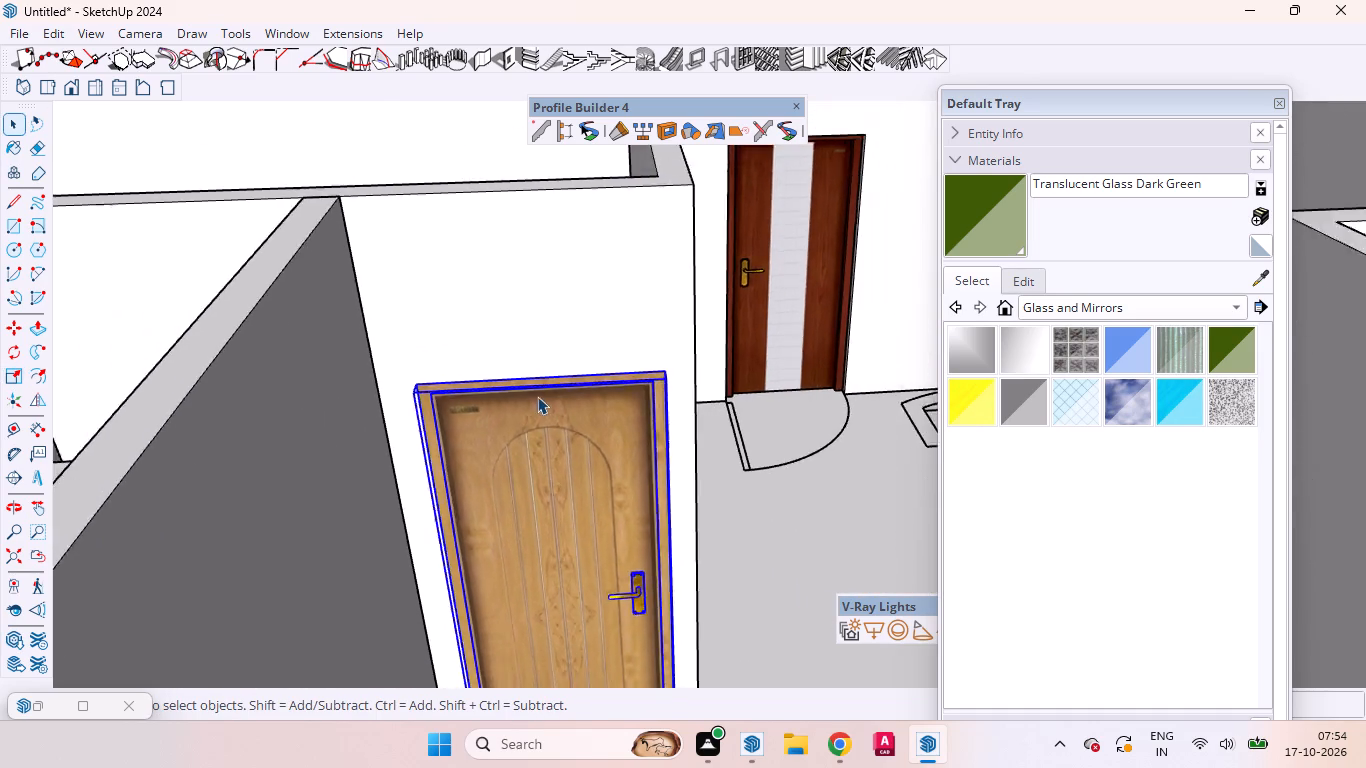
scroll(537, 396, down, 7)
scroll(544, 375, up, 1)
scroll(544, 374, down, 12)
scroll(628, 545, up, 6)
scroll(632, 559, down, 1)
scroll(623, 553, up, 2)
scroll(613, 546, down, 1)
scroll(601, 538, up, 14)
scroll(549, 456, down, 3)
scroll(549, 456, up, 1)
scroll(549, 455, down, 1)
scroll(549, 455, up, 4)
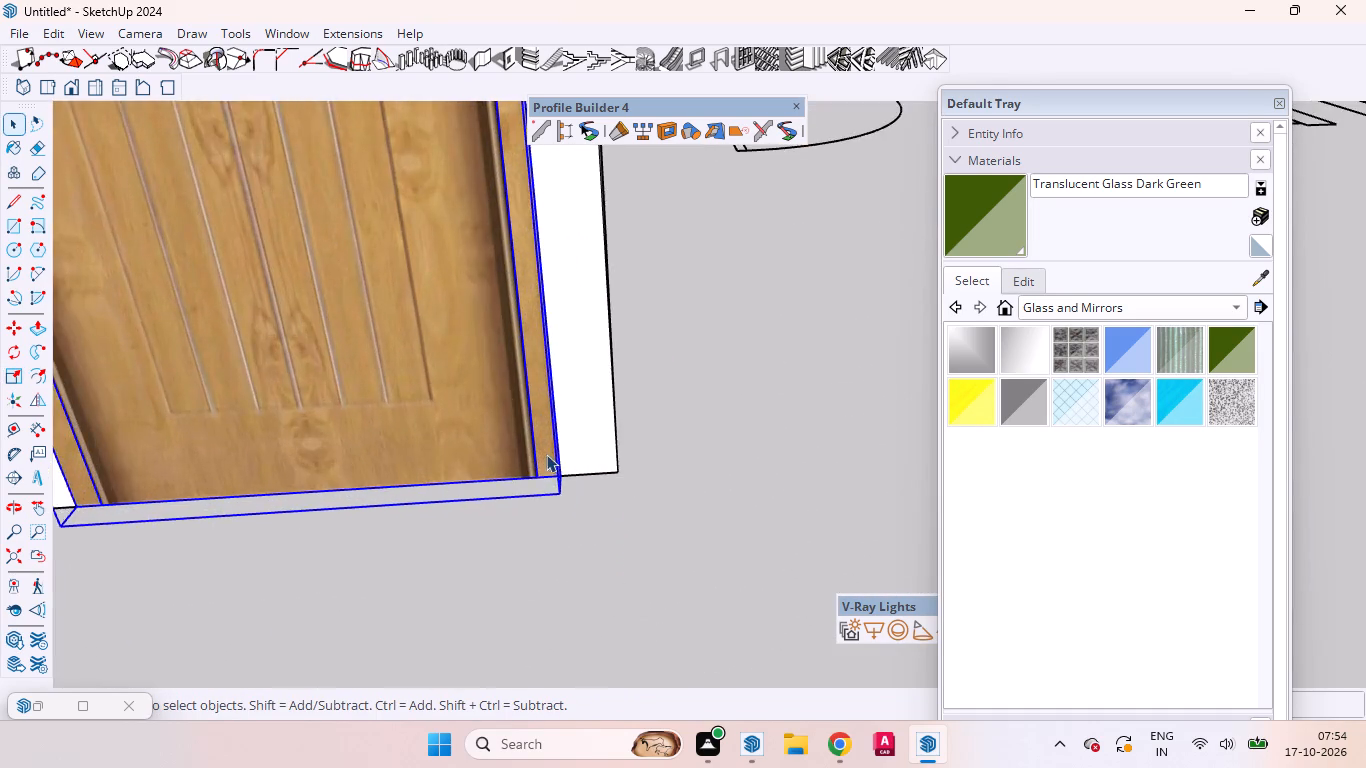
scroll(546, 454, up, 2)
scroll(544, 472, down, 2)
scroll(544, 472, up, 1)
scroll(544, 473, down, 3)
scroll(544, 473, up, 7)
middle_drag(547, 487, 655, 526)
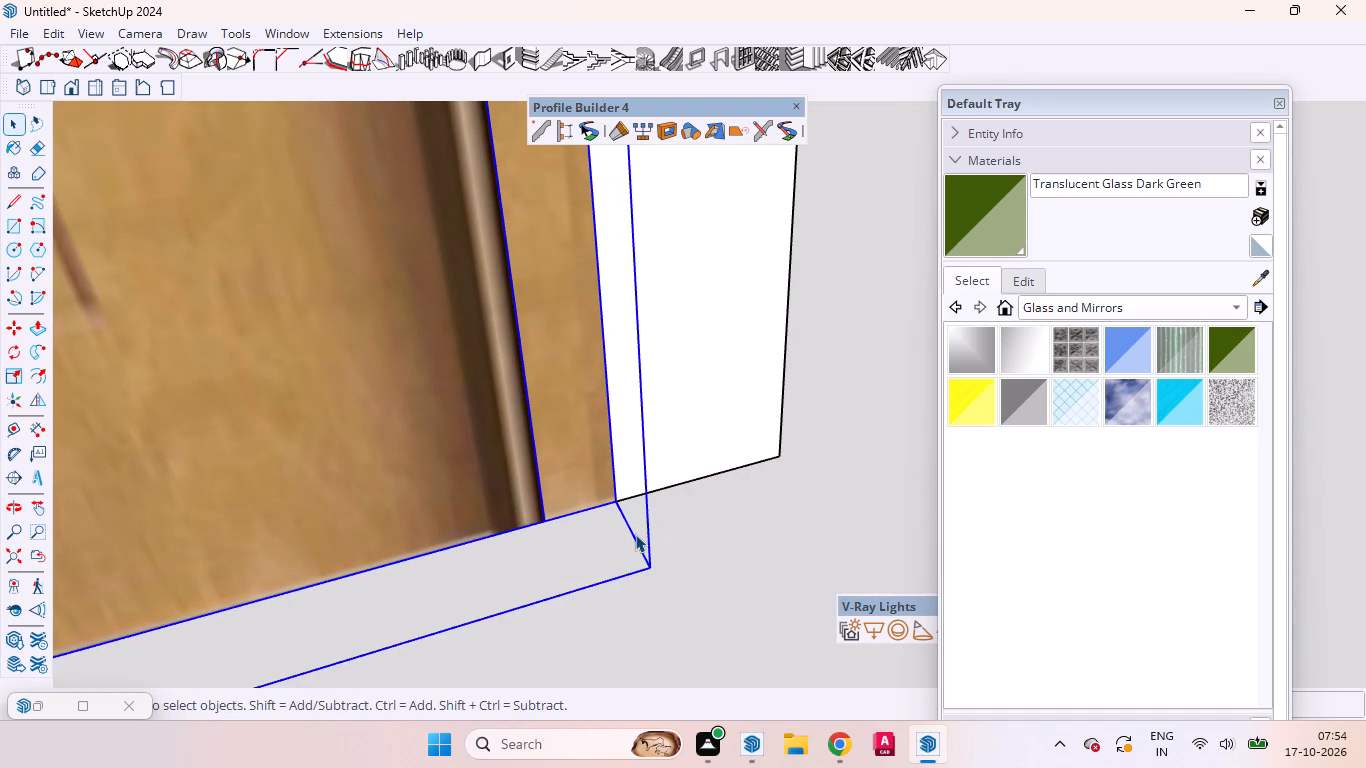
key(m)
click(656, 615)
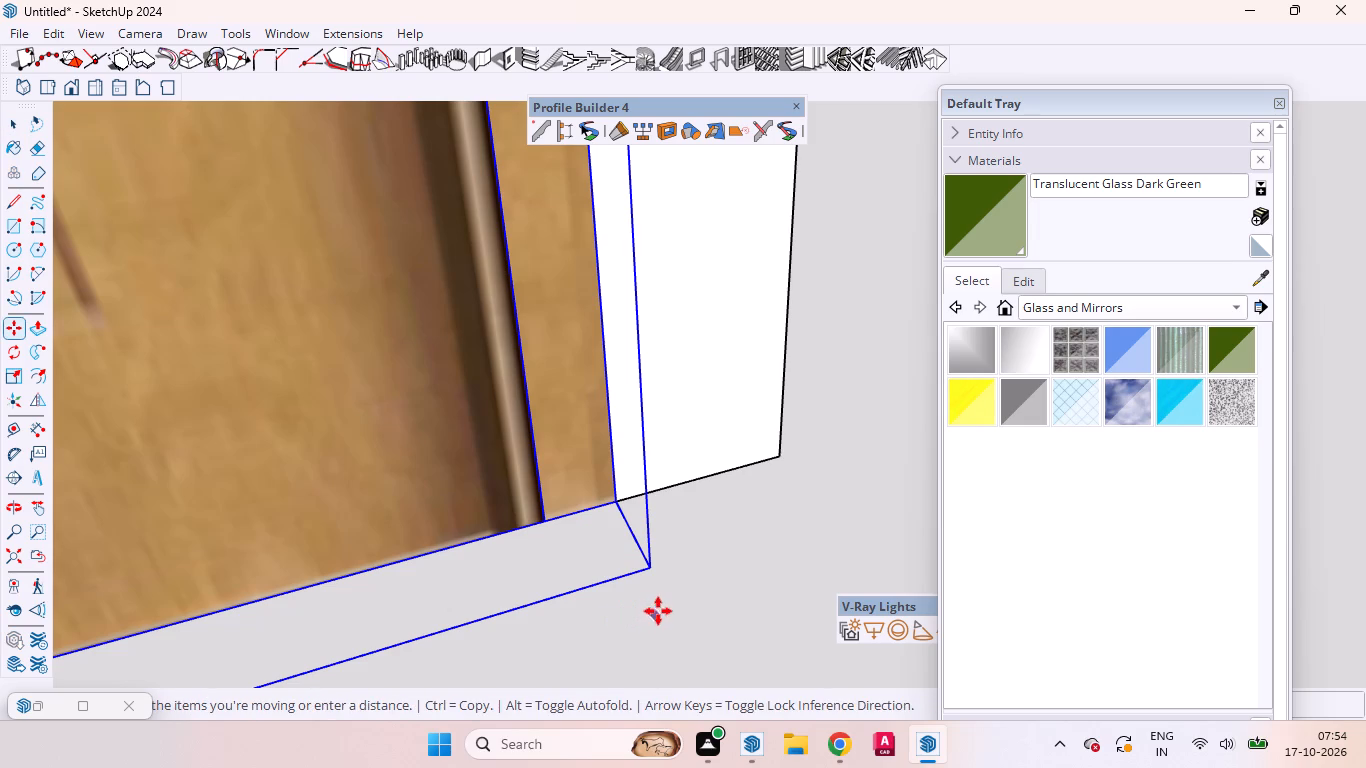
click(650, 600)
key(space)
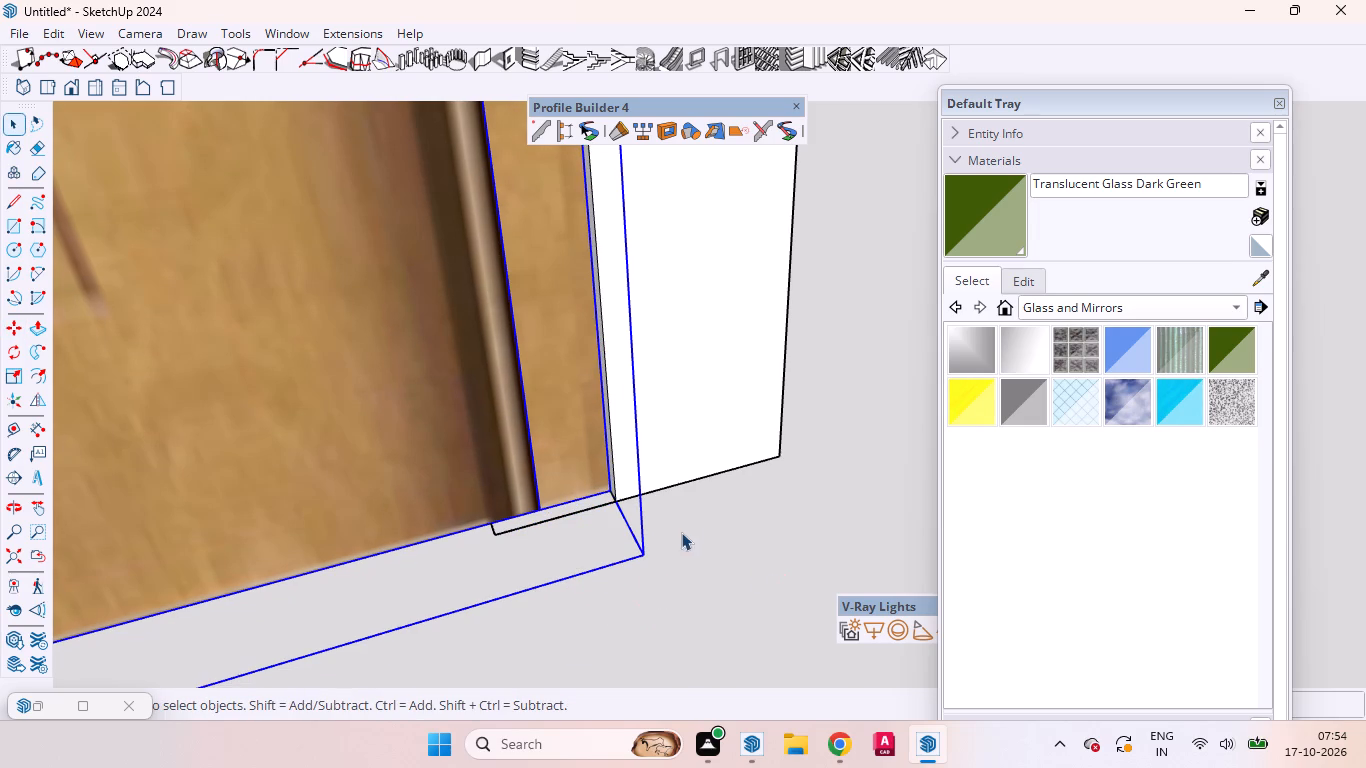
Flip the wooden door of the bedroom next to the living room front to back about its own face plane.
scroll(686, 520, down, 9)
scroll(645, 562, up, 1)
scroll(643, 565, down, 6)
scroll(606, 533, up, 2)
scroll(605, 533, down, 1)
scroll(605, 533, up, 2)
scroll(606, 533, down, 20)
scroll(606, 533, down, 13)
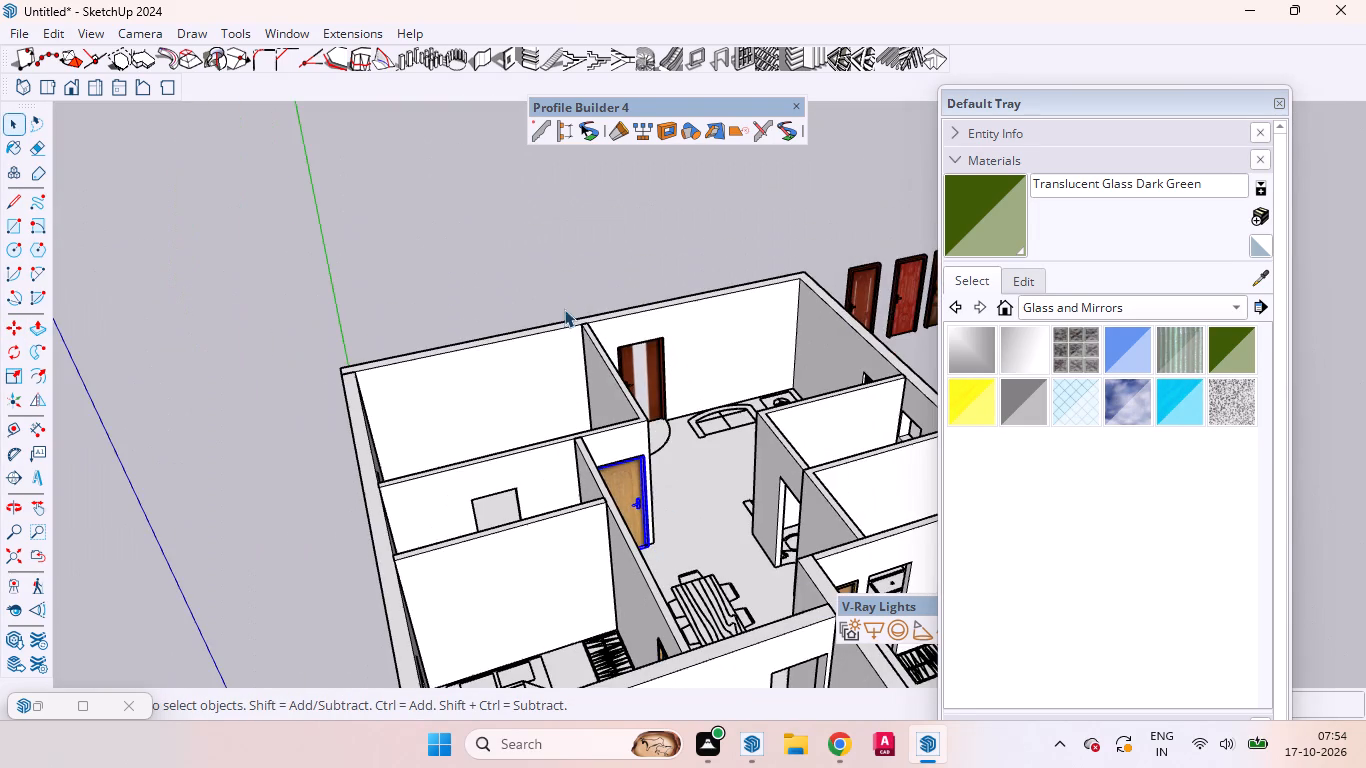
click(483, 230)
middle_drag(385, 323, 853, 482)
scroll(344, 347, down, 6)
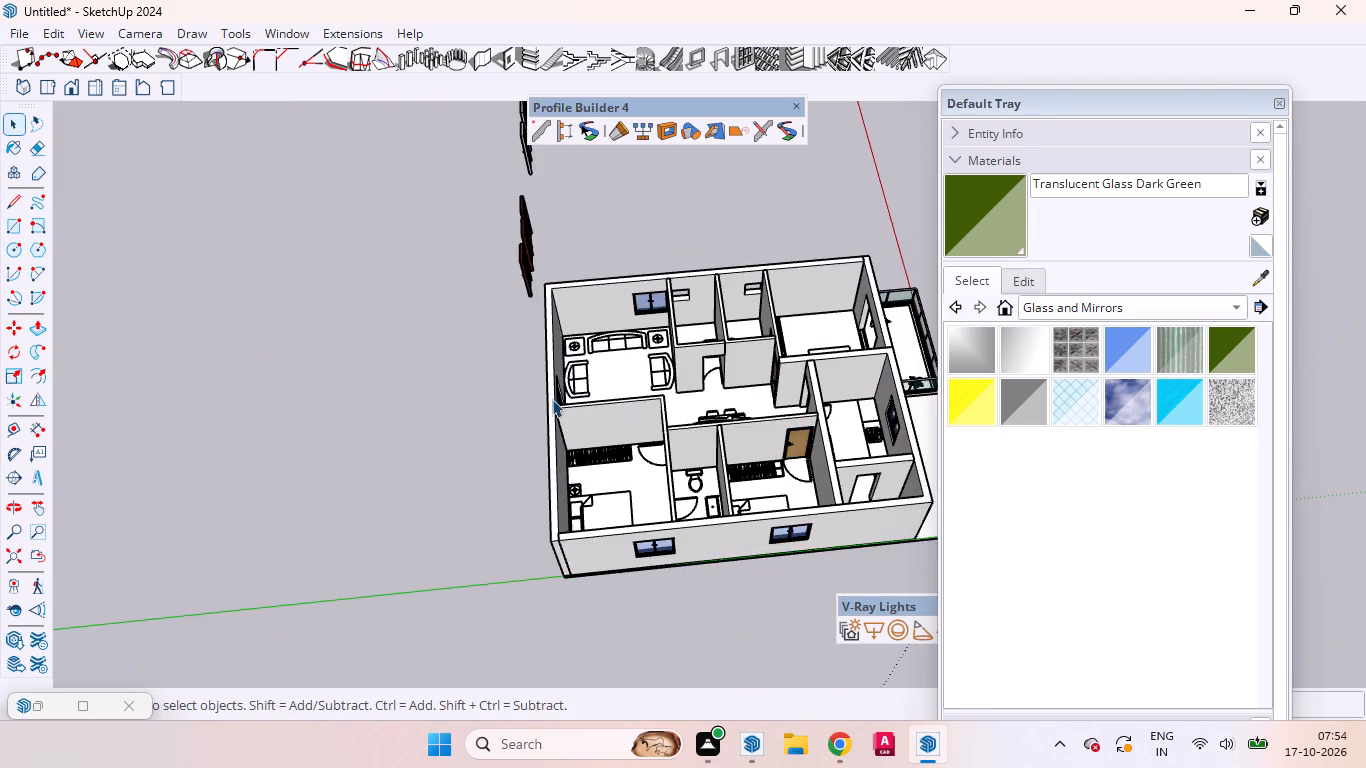
scroll(595, 411, up, 11)
scroll(682, 438, down, 2)
scroll(682, 438, up, 17)
middle_drag(699, 510, 924, 509)
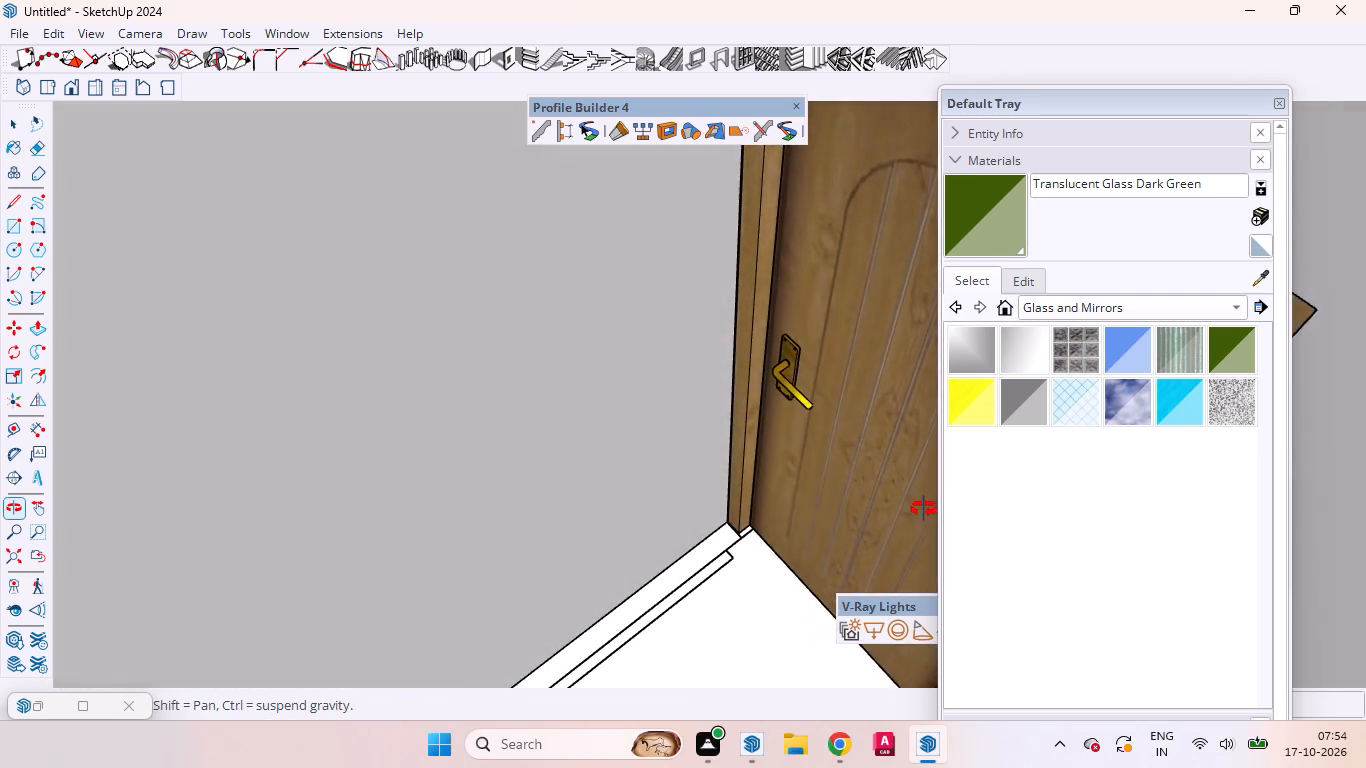
middle_drag(924, 509, 921, 498)
scroll(876, 476, up, 1)
scroll(484, 407, down, 6)
scroll(505, 278, down, 4)
scroll(513, 277, up, 1)
scroll(514, 277, down, 1)
scroll(649, 423, up, 1)
scroll(650, 423, down, 1)
scroll(655, 425, up, 3)
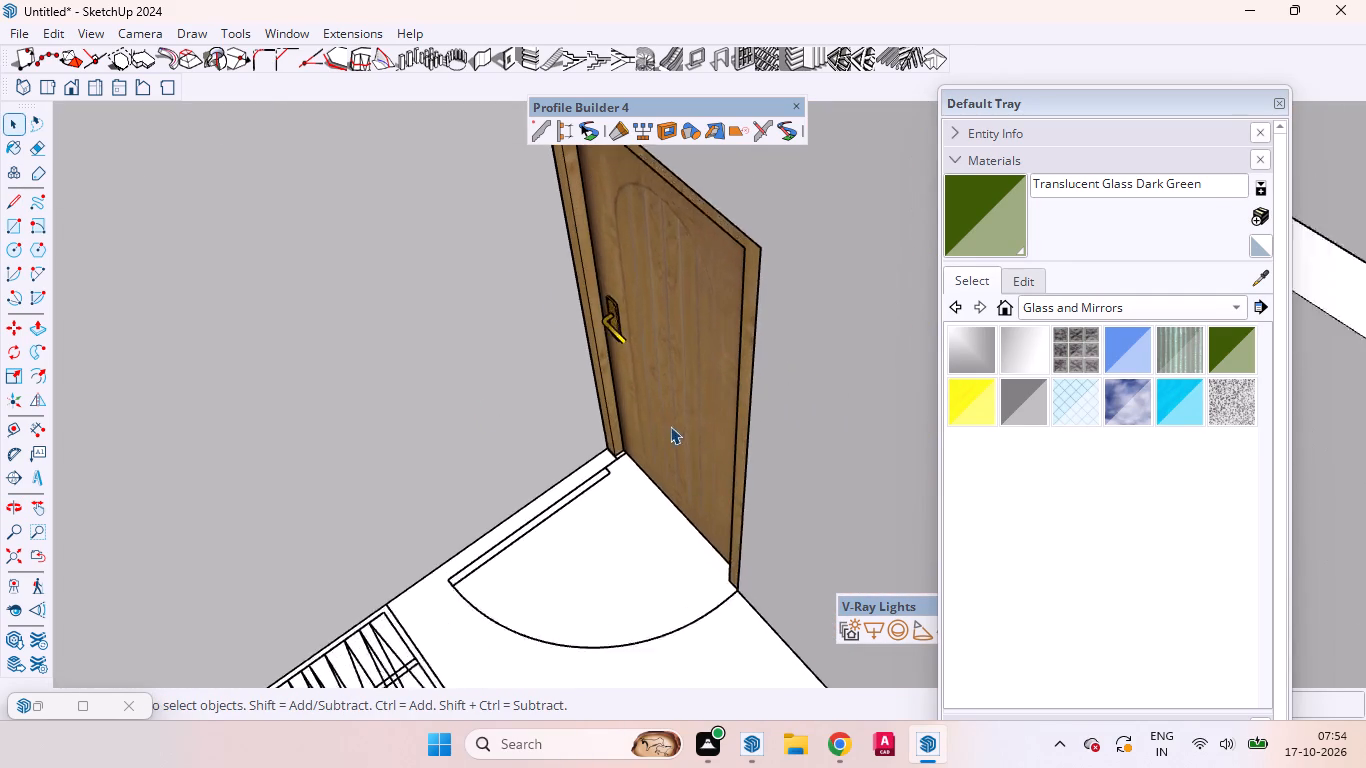
scroll(670, 426, up, 2)
middle_drag(630, 429, 811, 403)
click(781, 296)
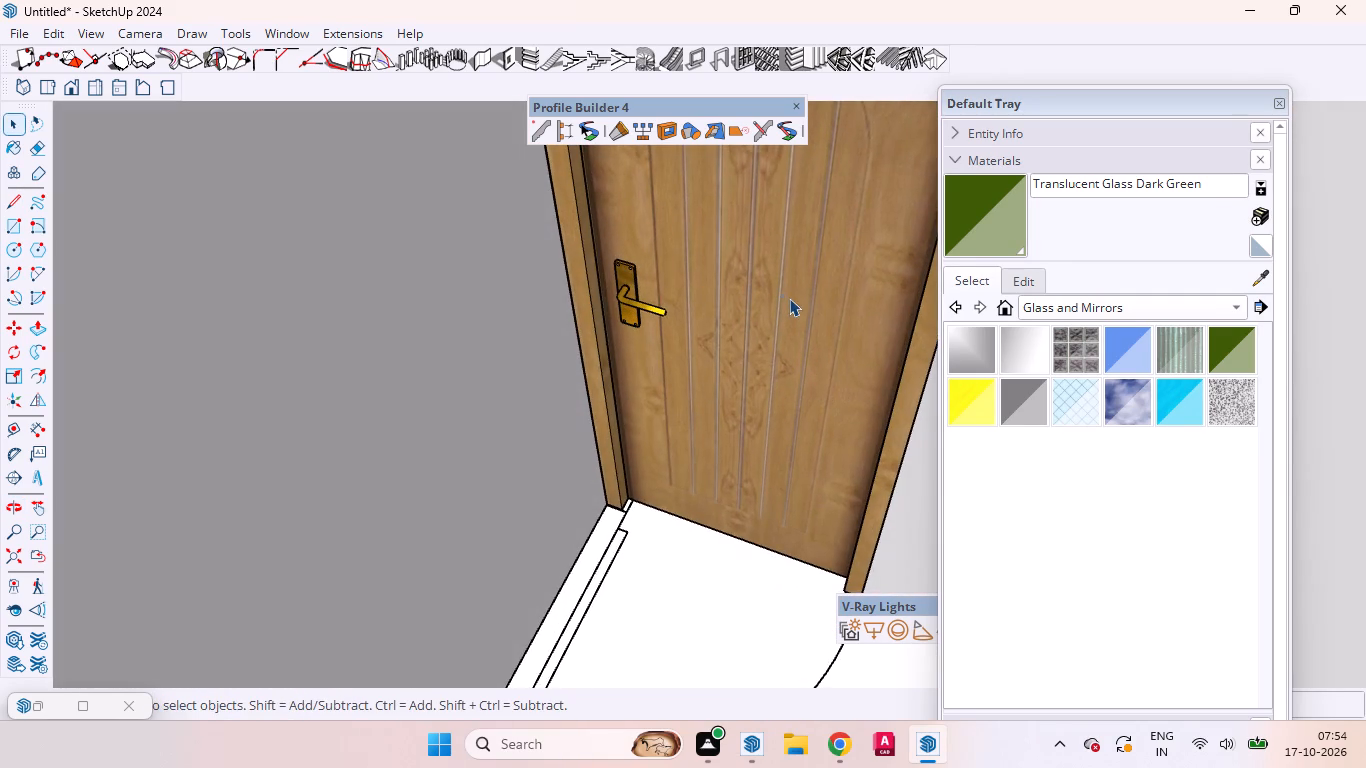
click(42, 405)
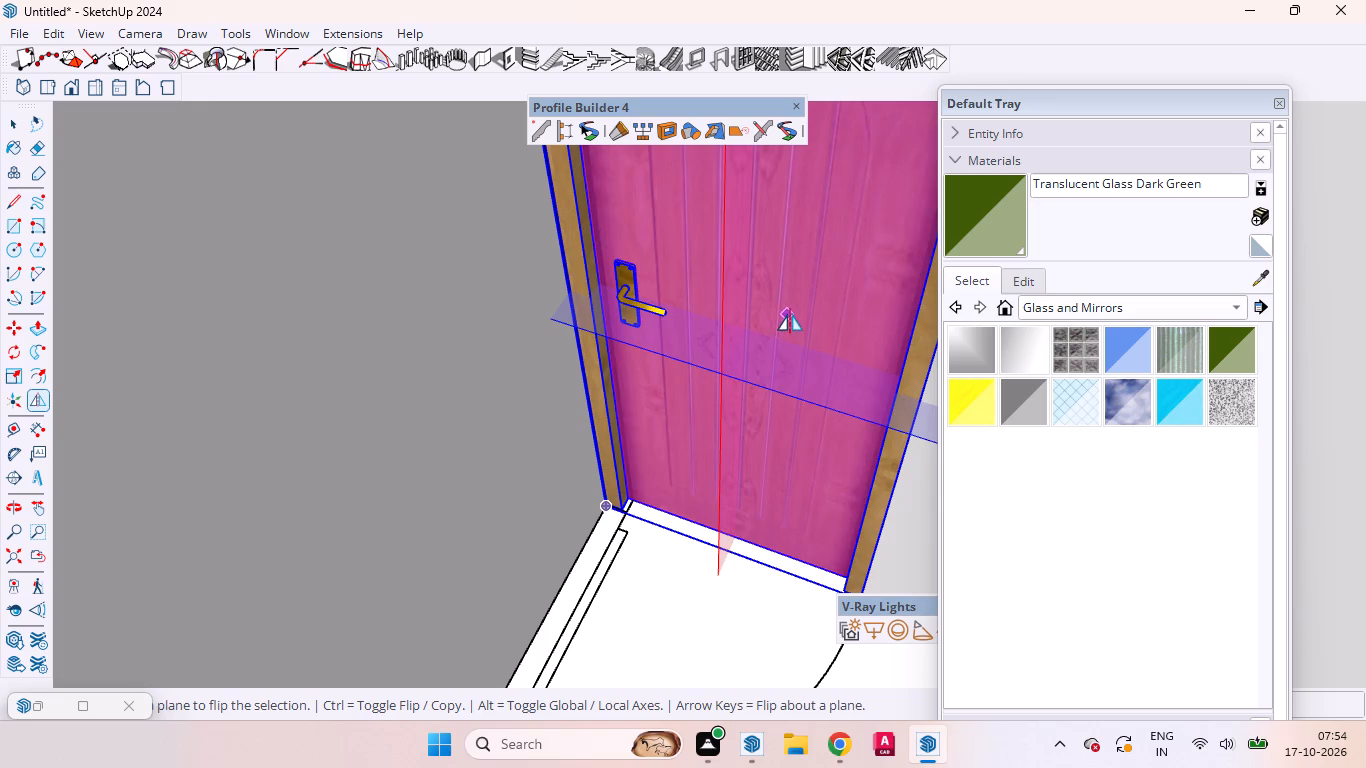
click(793, 311)
scroll(543, 526, down, 9)
middle_drag(593, 526, 351, 560)
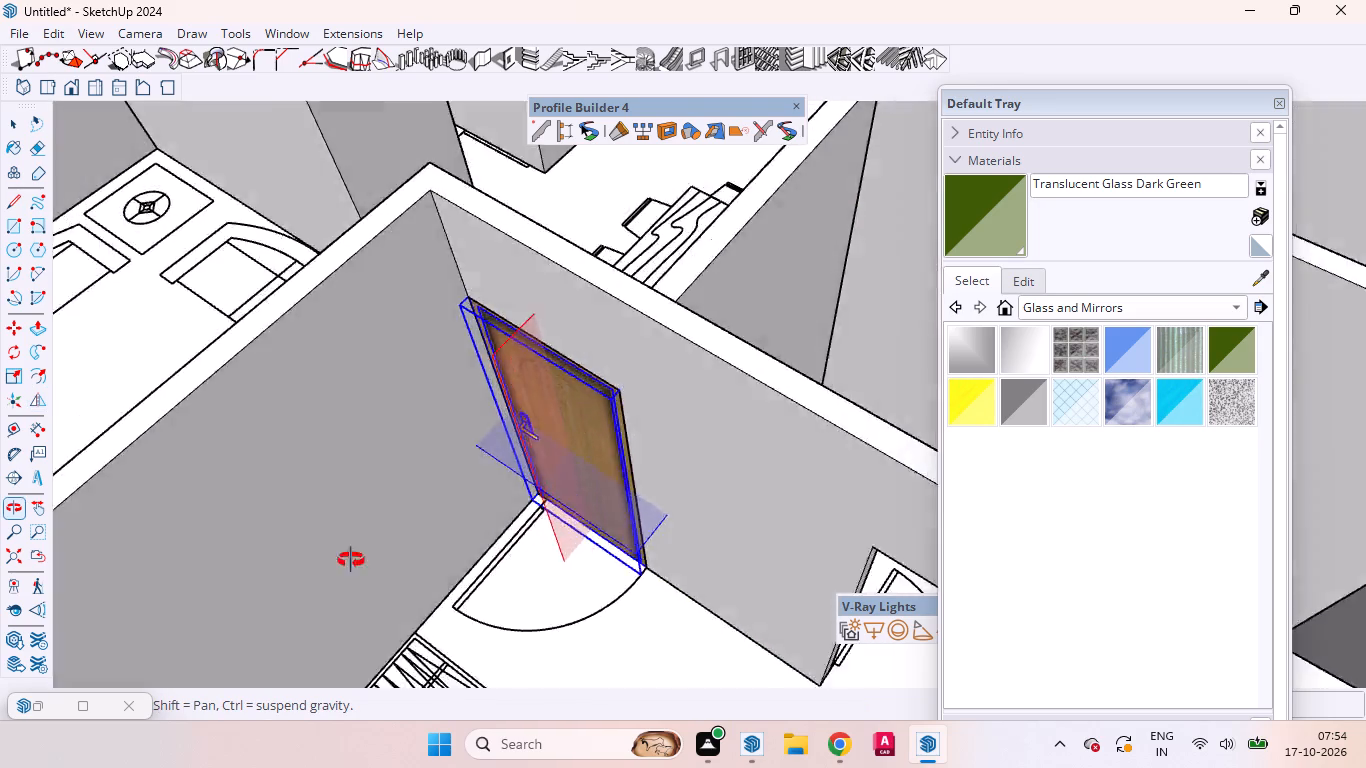
middle_drag(351, 560, 0, 729)
scroll(557, 506, down, 12)
scroll(630, 514, up, 1)
scroll(630, 514, down, 1)
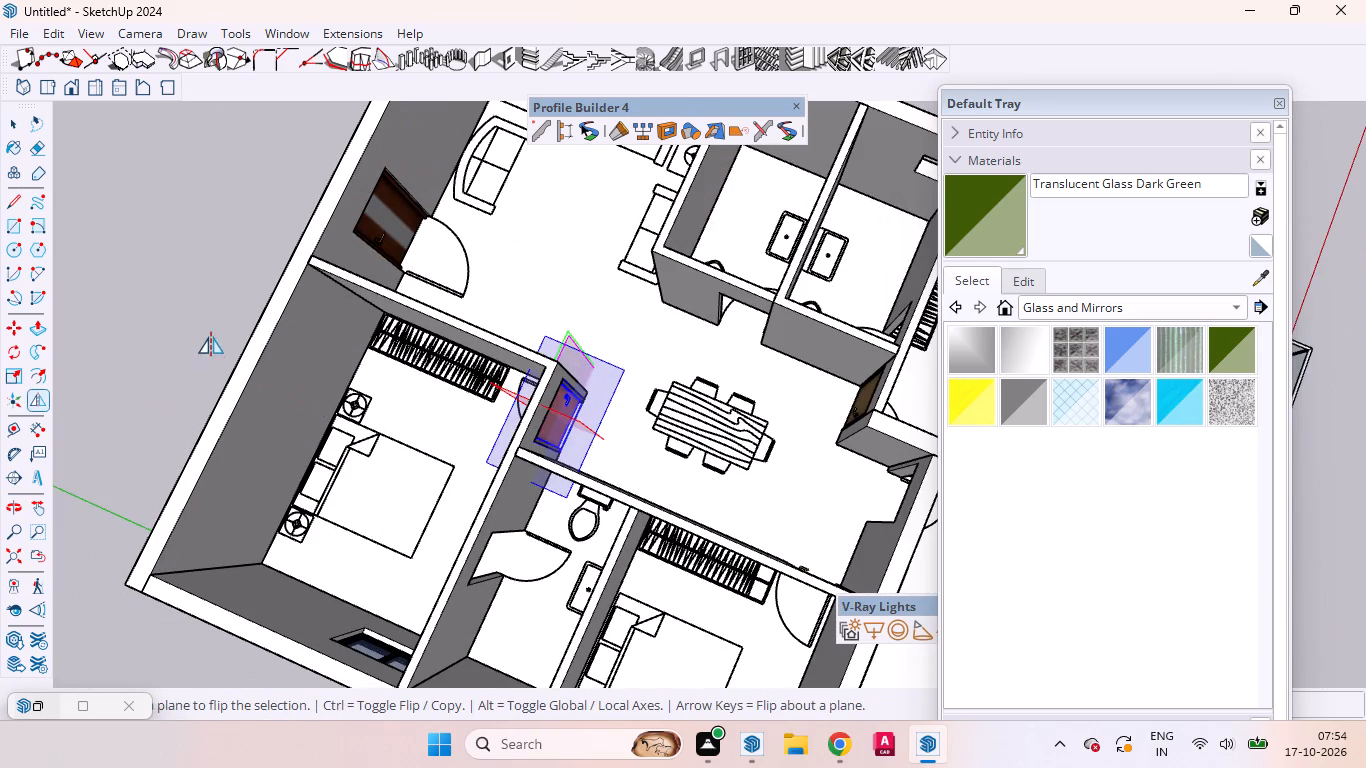
key(space)
click(199, 325)
Flip the wooden door beside the toilet doorway in the balcony-side bedroom front to back about its face plane.
middle_drag(483, 433, 0, 246)
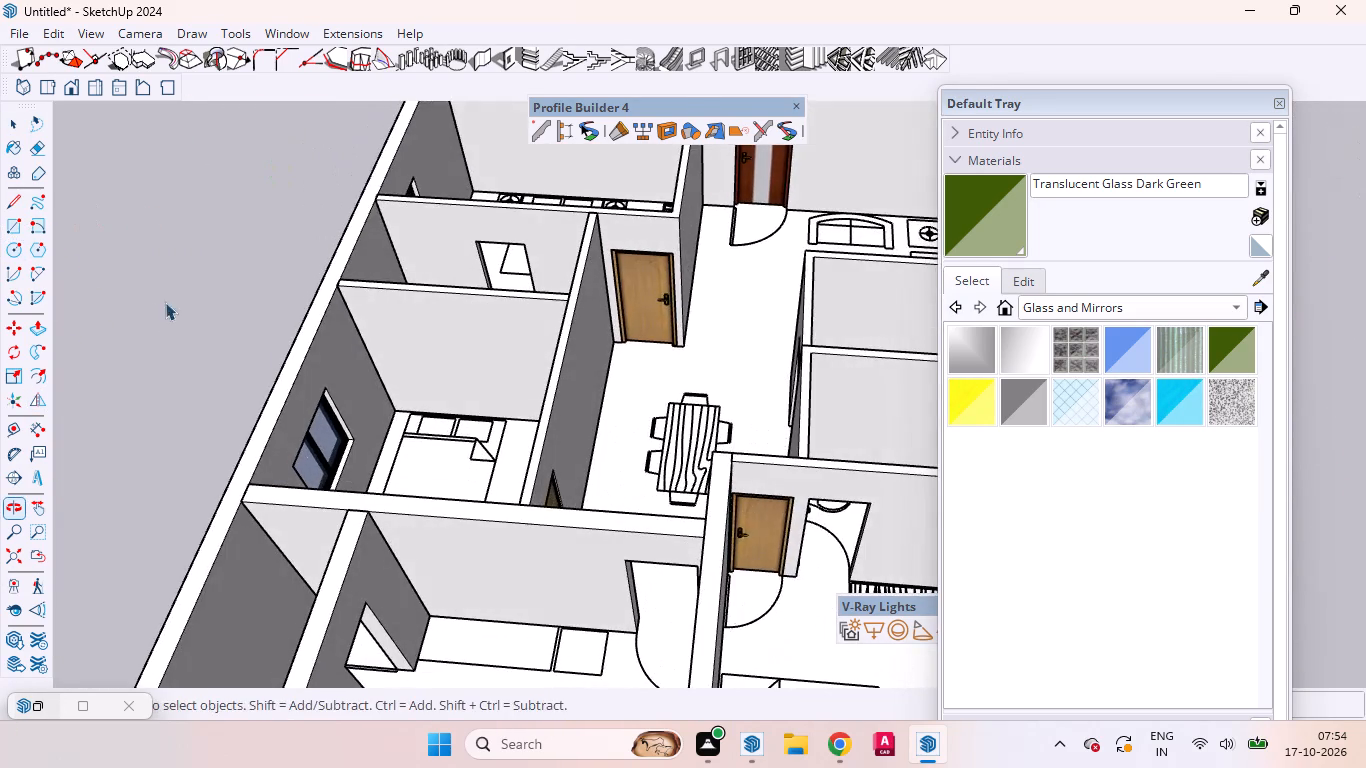
scroll(510, 429, up, 3)
scroll(766, 498, down, 2)
scroll(790, 510, up, 4)
scroll(242, 268, down, 4)
scroll(162, 192, up, 1)
scroll(159, 190, down, 3)
scroll(605, 455, up, 9)
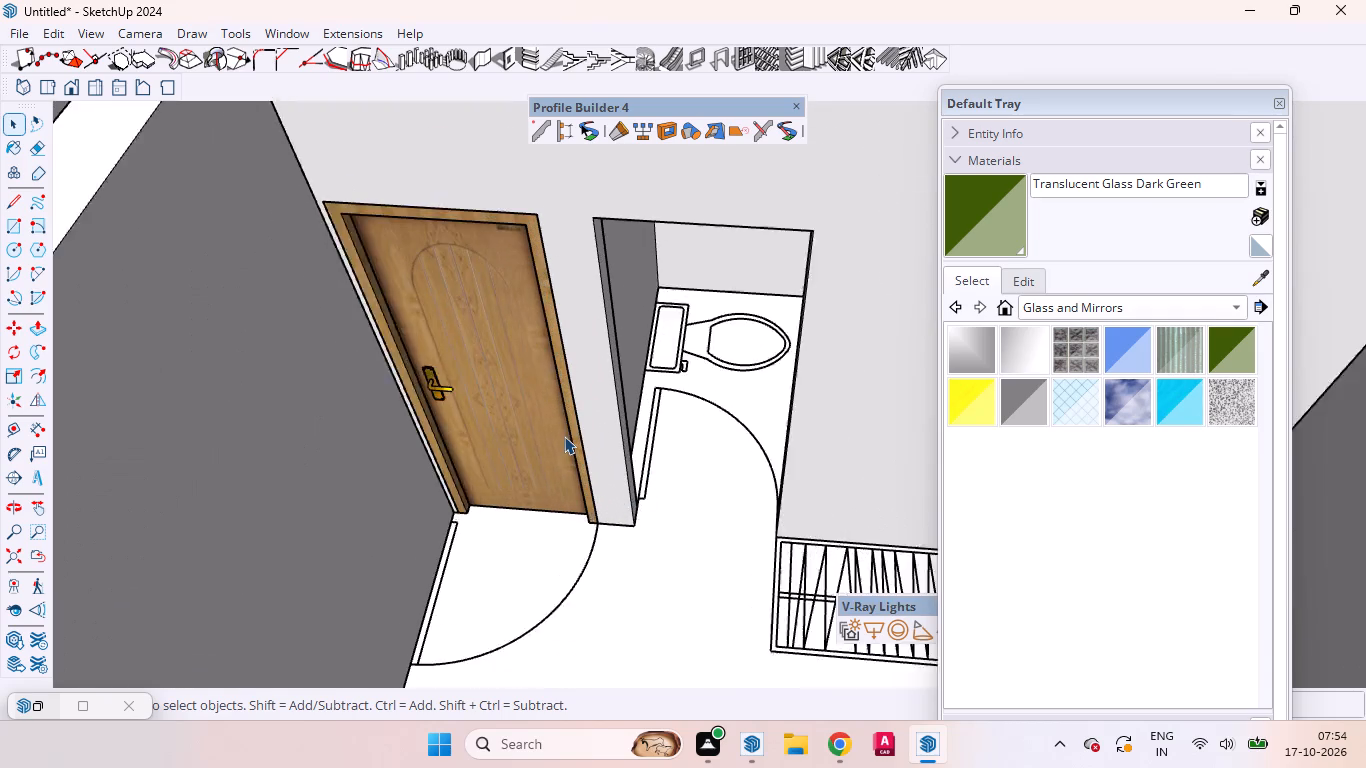
scroll(564, 436, up, 2)
click(484, 381)
right_click(484, 385)
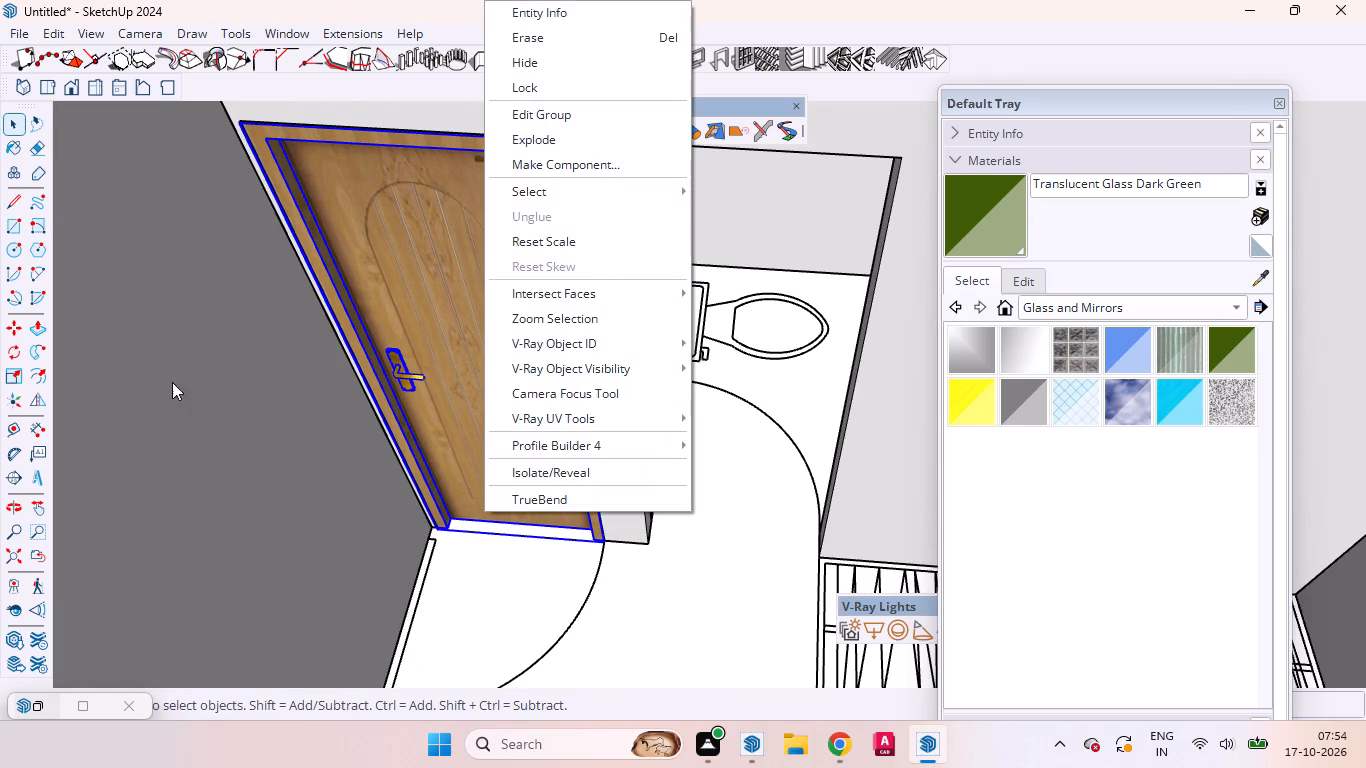
click(34, 399)
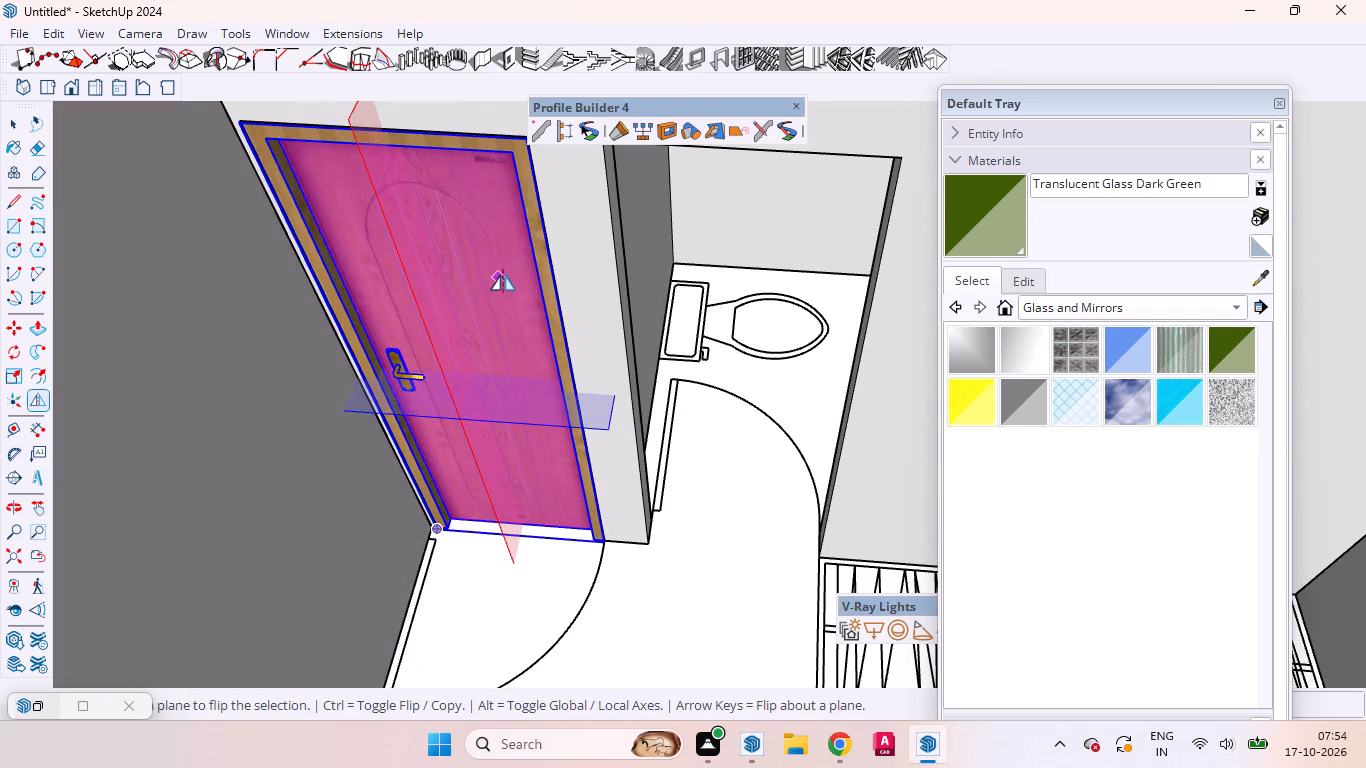
click(503, 273)
key(space)
Flip the wooden door beside the wardrobe in the middle bedroom front to back, then deselect it.
scroll(484, 373, down, 6)
middle_drag(478, 339, 1189, 427)
scroll(573, 486, down, 3)
scroll(565, 467, up, 2)
scroll(564, 424, down, 2)
scroll(614, 254, down, 4)
scroll(617, 355, down, 2)
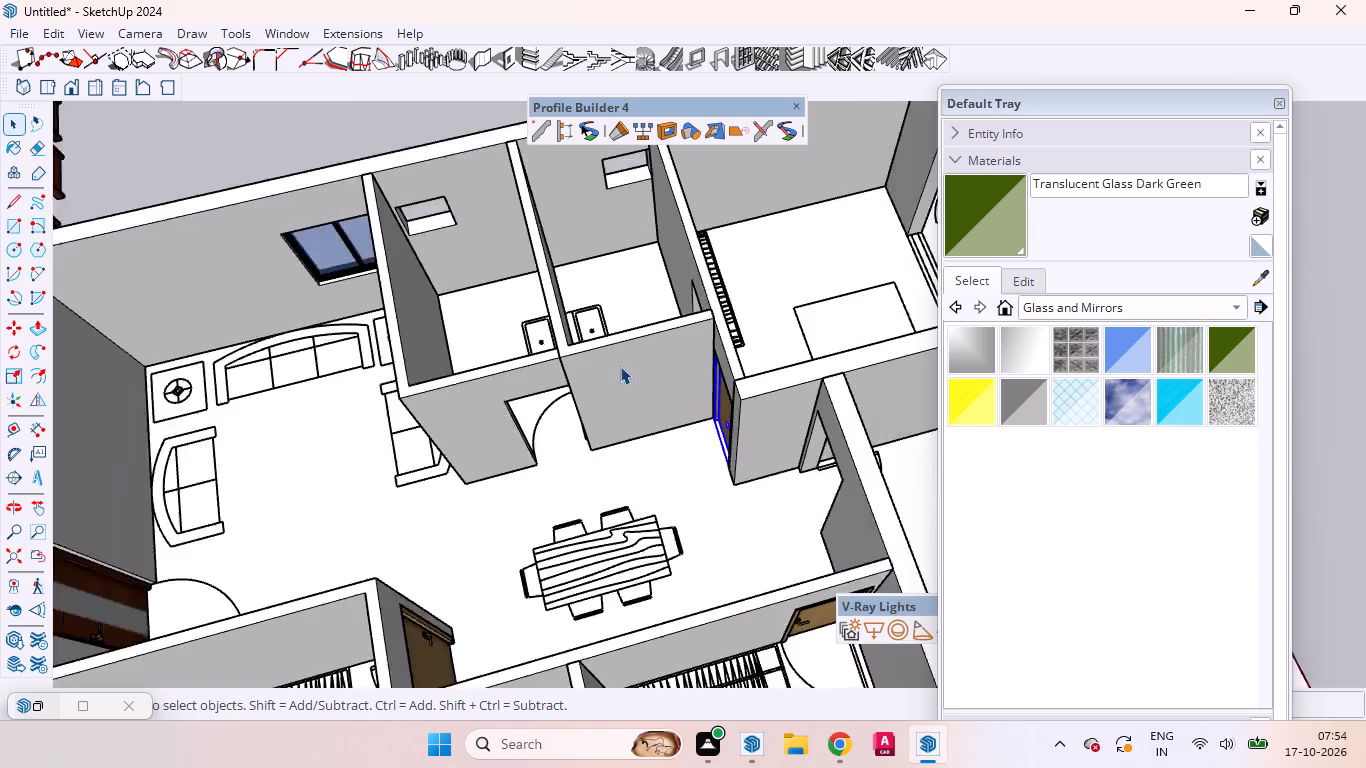
scroll(620, 366, down, 3)
scroll(633, 394, up, 1)
scroll(633, 394, down, 11)
scroll(782, 557, up, 1)
scroll(785, 563, down, 4)
scroll(785, 563, up, 20)
scroll(785, 563, up, 6)
scroll(703, 480, down, 2)
scroll(703, 480, up, 1)
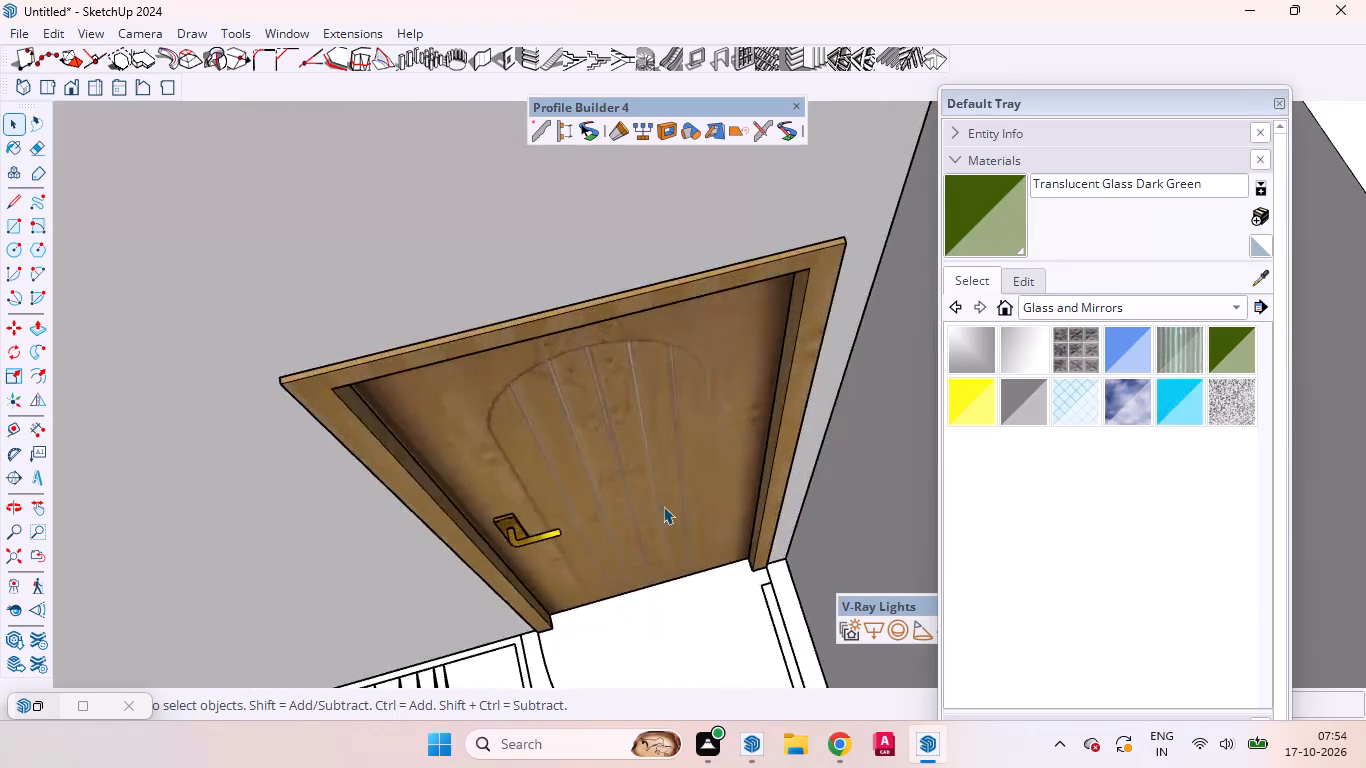
middle_drag(663, 506, 636, 349)
click(625, 350)
right_click(632, 355)
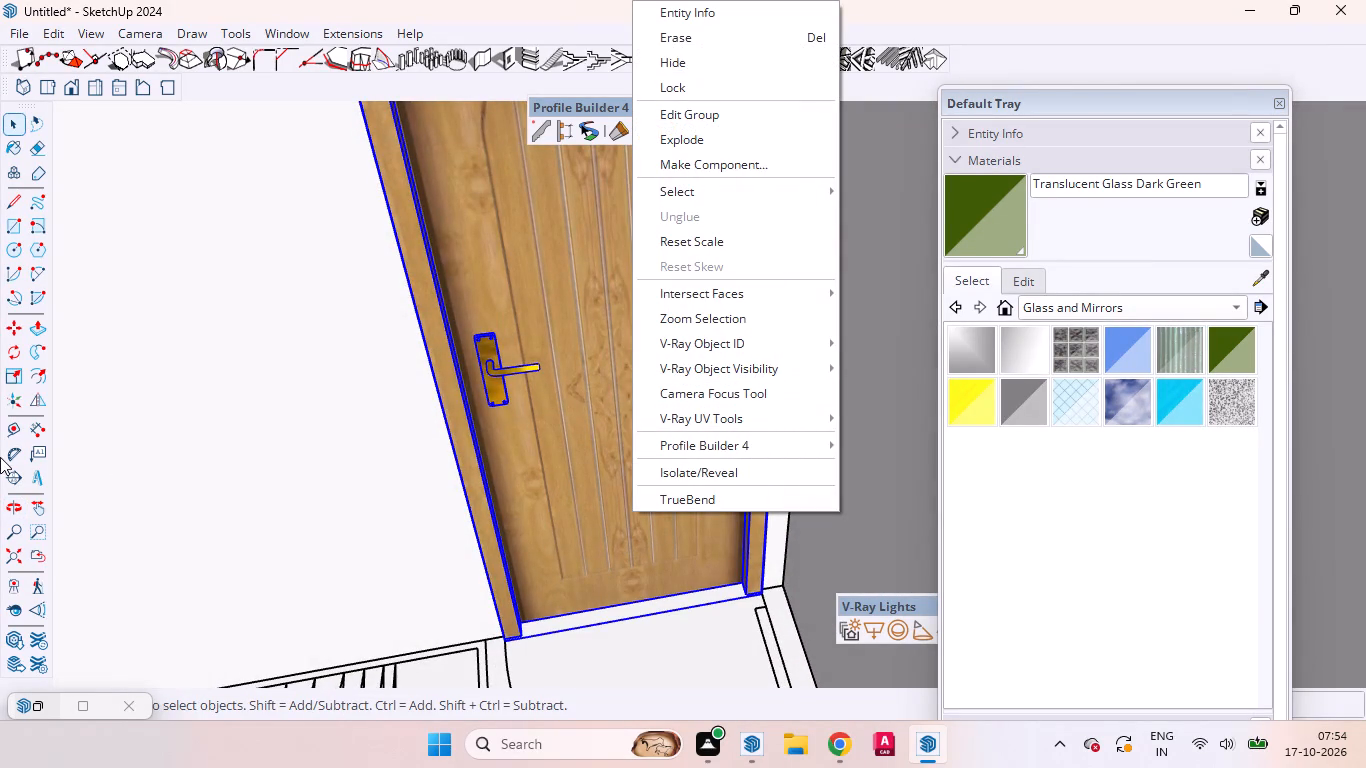
click(38, 399)
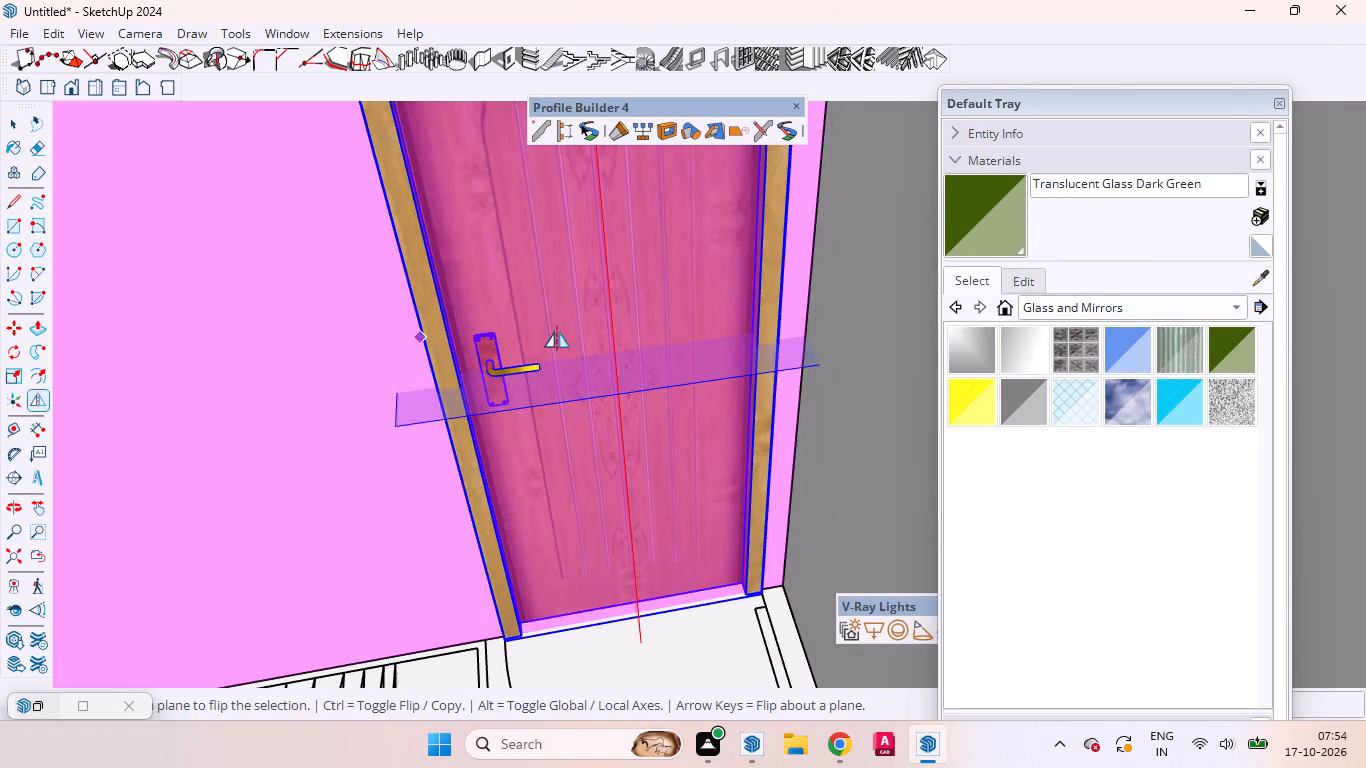
click(701, 302)
scroll(532, 443, down, 1)
scroll(540, 443, up, 2)
scroll(544, 443, down, 9)
scroll(648, 470, up, 1)
scroll(648, 470, down, 7)
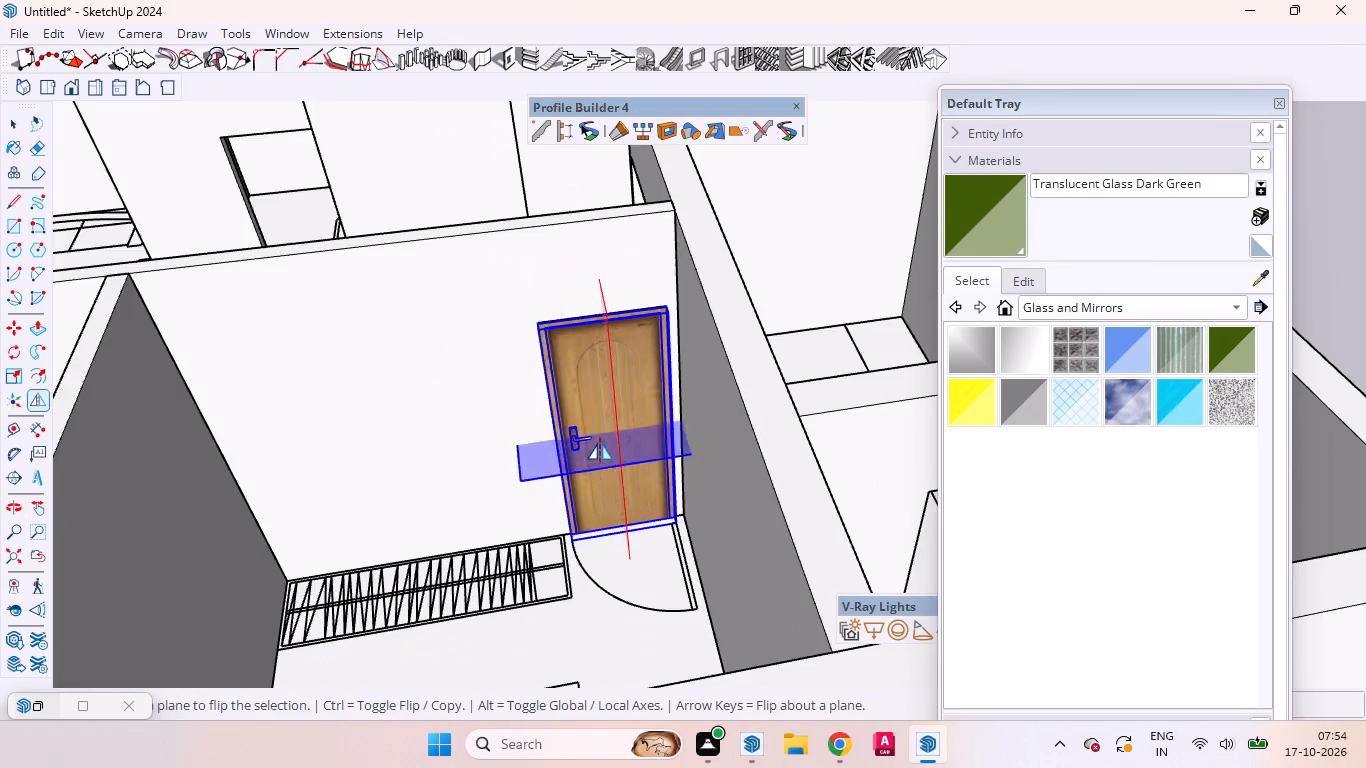
scroll(600, 443, down, 8)
scroll(665, 448, up, 1)
scroll(666, 448, down, 2)
key(space)
click(870, 257)
Make the white spare door with the wavy line pattern outside the house into a group.
middle_drag(476, 456, 700, 451)
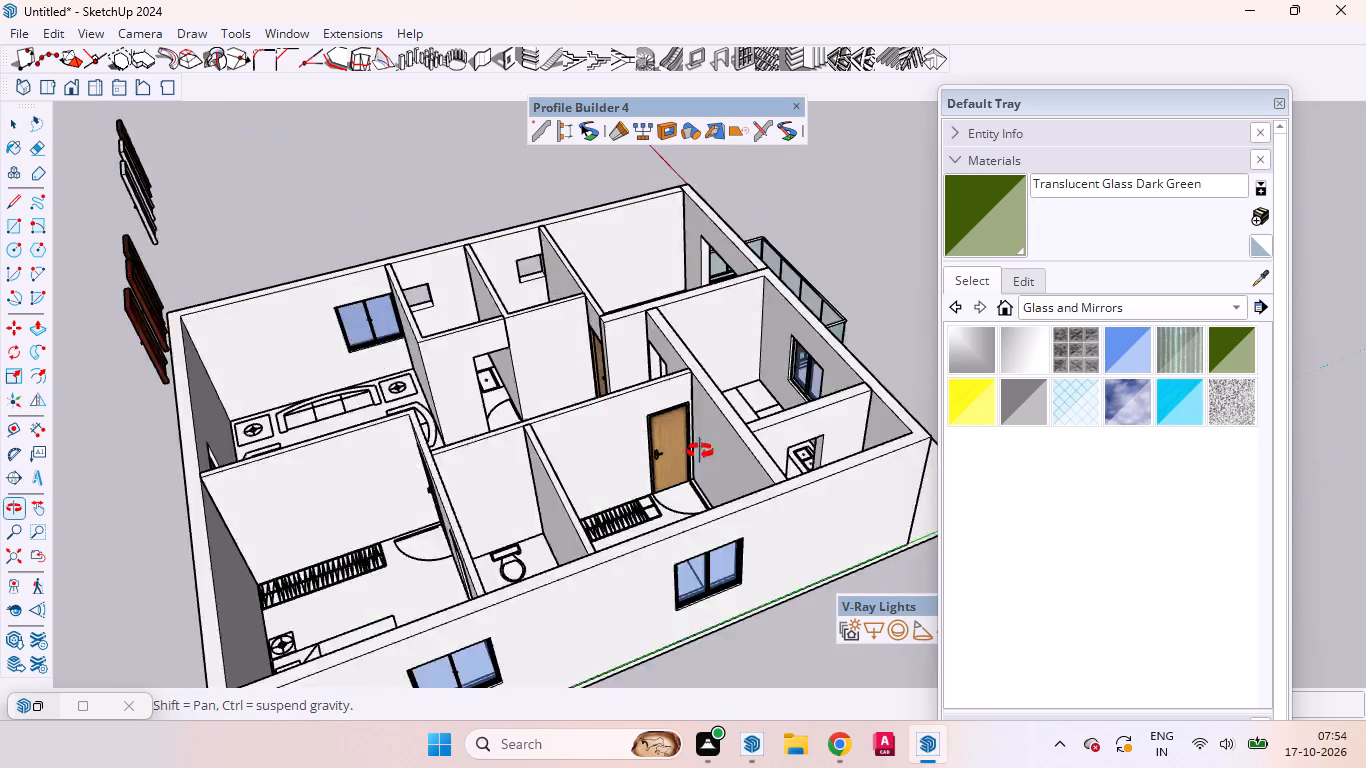
middle_drag(700, 451, 918, 441)
scroll(916, 439, up, 1)
scroll(567, 366, down, 6)
scroll(647, 462, up, 12)
middle_drag(614, 424, 667, 559)
scroll(621, 526, down, 6)
scroll(687, 347, up, 2)
scroll(687, 347, down, 1)
scroll(684, 347, up, 5)
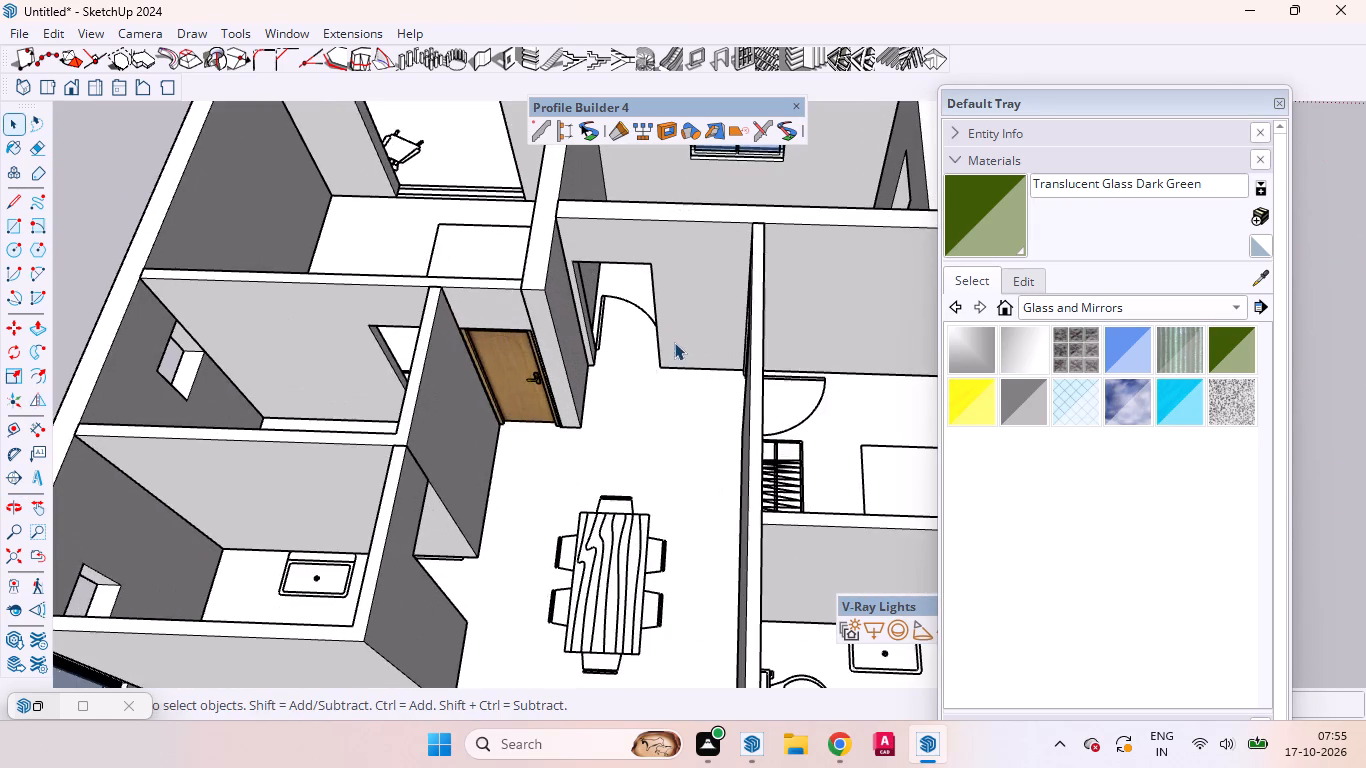
scroll(647, 359, down, 5)
scroll(663, 372, up, 3)
scroll(665, 374, down, 3)
scroll(685, 391, up, 3)
scroll(690, 395, down, 16)
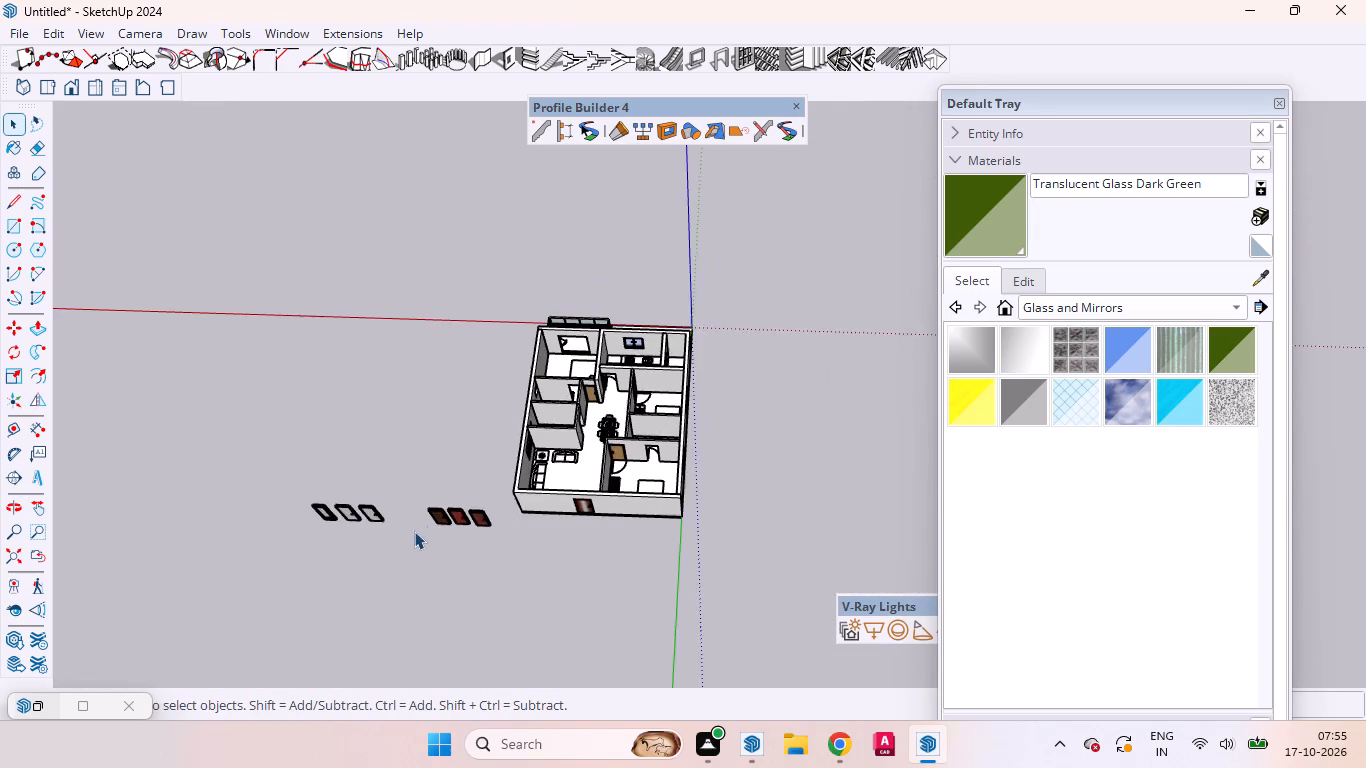
scroll(402, 546, up, 16)
scroll(318, 491, down, 3)
scroll(318, 488, up, 1)
scroll(318, 488, down, 2)
scroll(307, 491, up, 1)
middle_drag(307, 492, 359, 255)
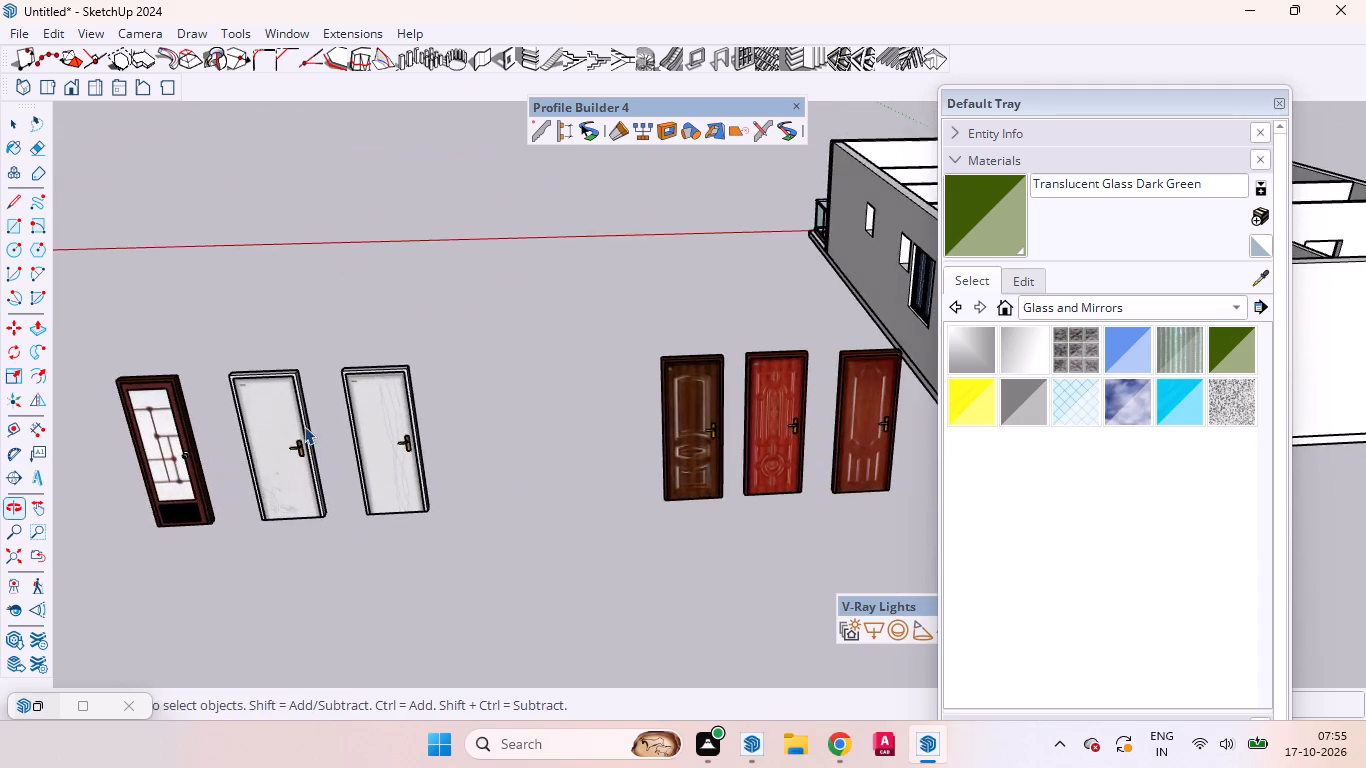
scroll(277, 491, up, 6)
drag(467, 448, 477, 448)
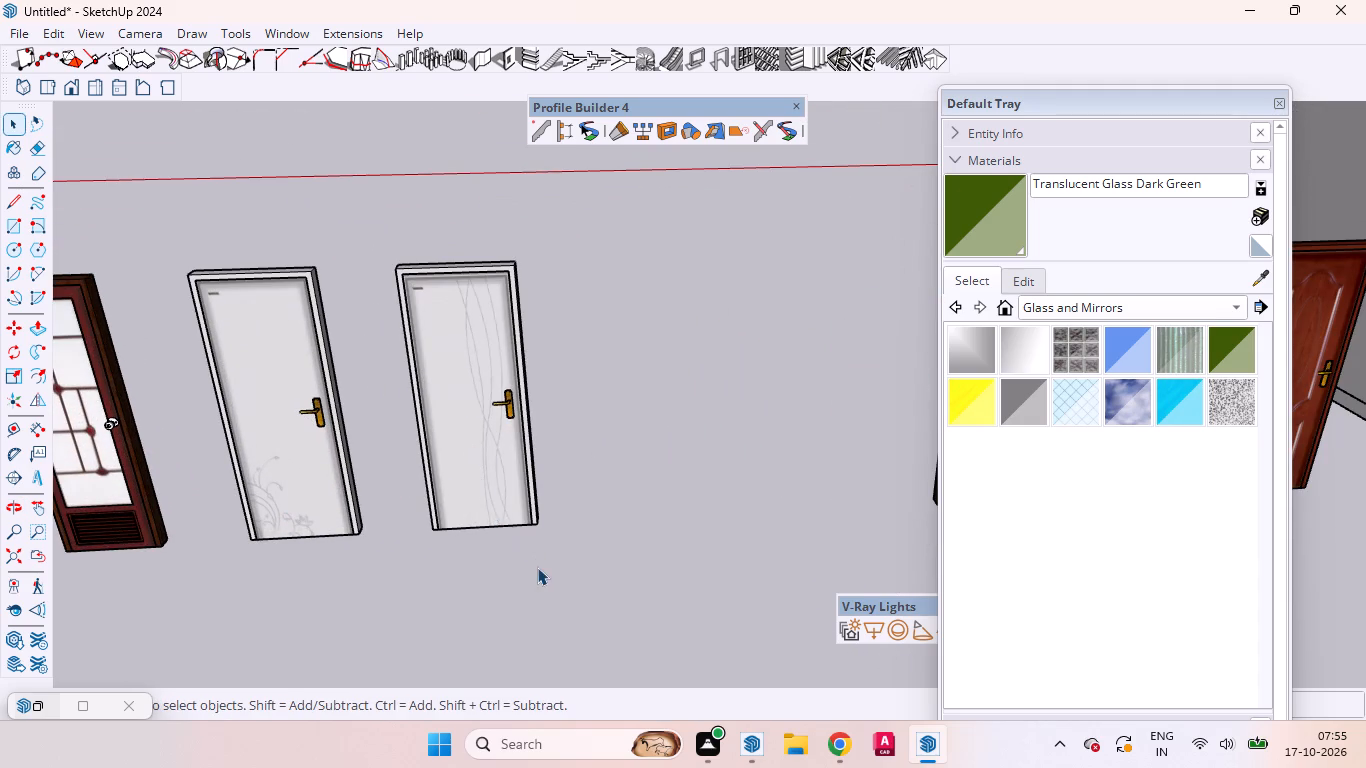
drag(537, 570, 385, 222)
right_click(494, 442)
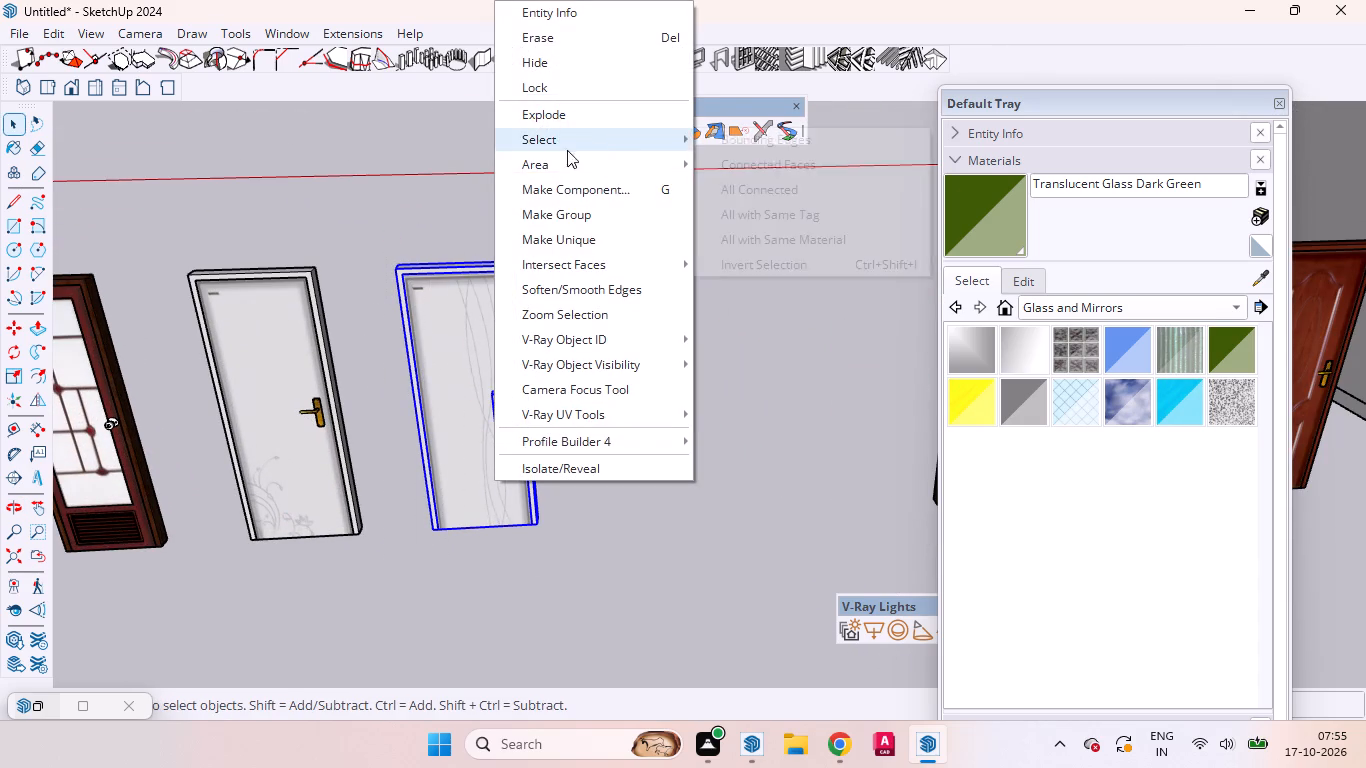
click(563, 205)
scroll(507, 542, up, 5)
drag(677, 517, 690, 516)
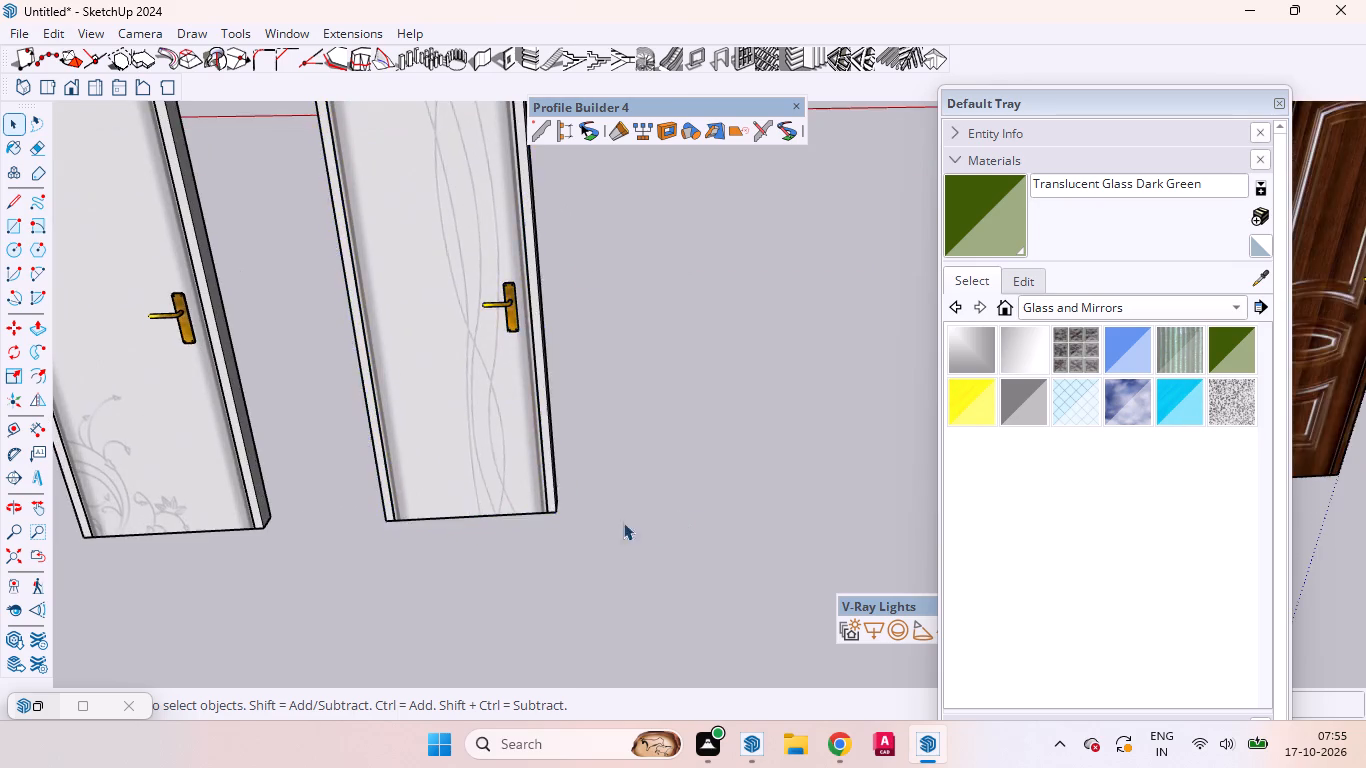
Move the grouped white door by its bottom frame corner onto the jamb base of the bathroom doorway in the living-room-side bedroom.
scroll(586, 542, up, 1)
middle_drag(583, 546, 485, 622)
scroll(559, 376, down, 4)
scroll(417, 542, up, 6)
scroll(418, 553, down, 1)
scroll(421, 553, up, 1)
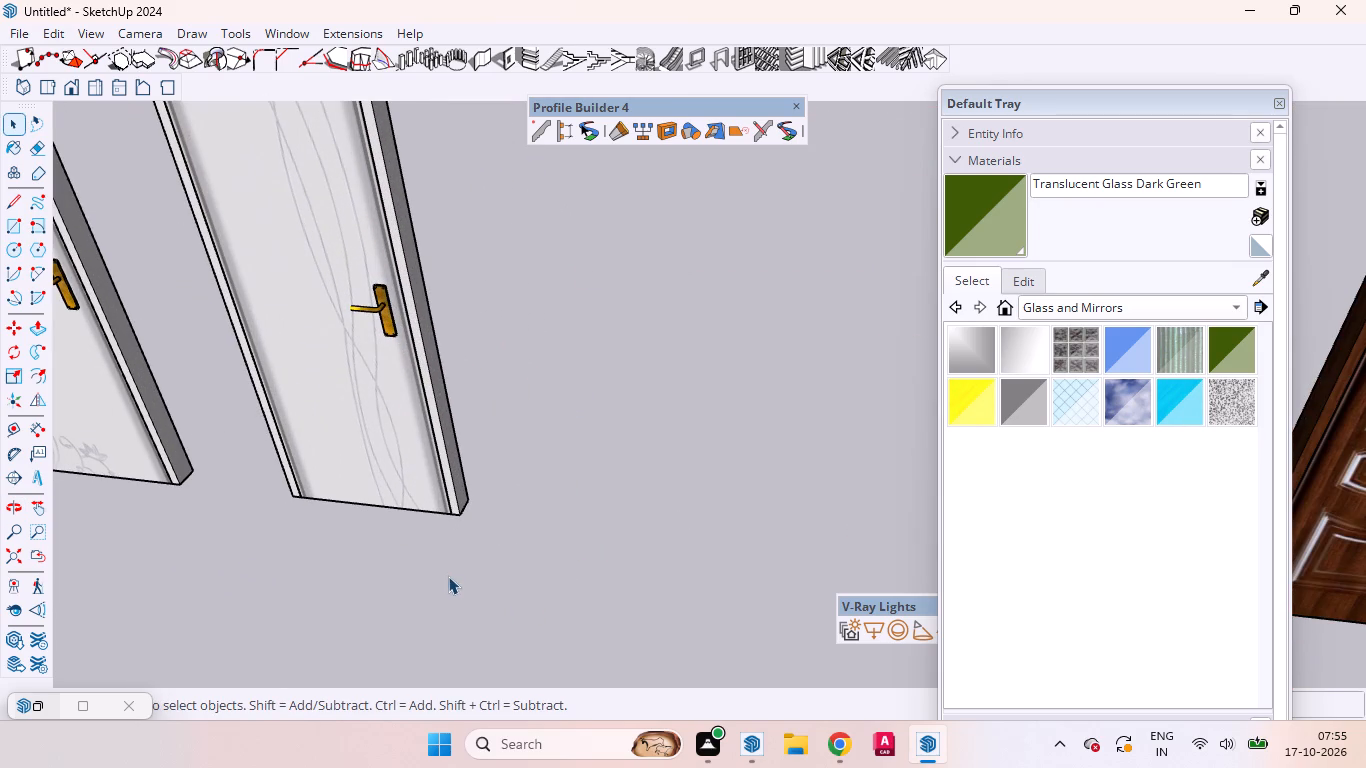
key(m)
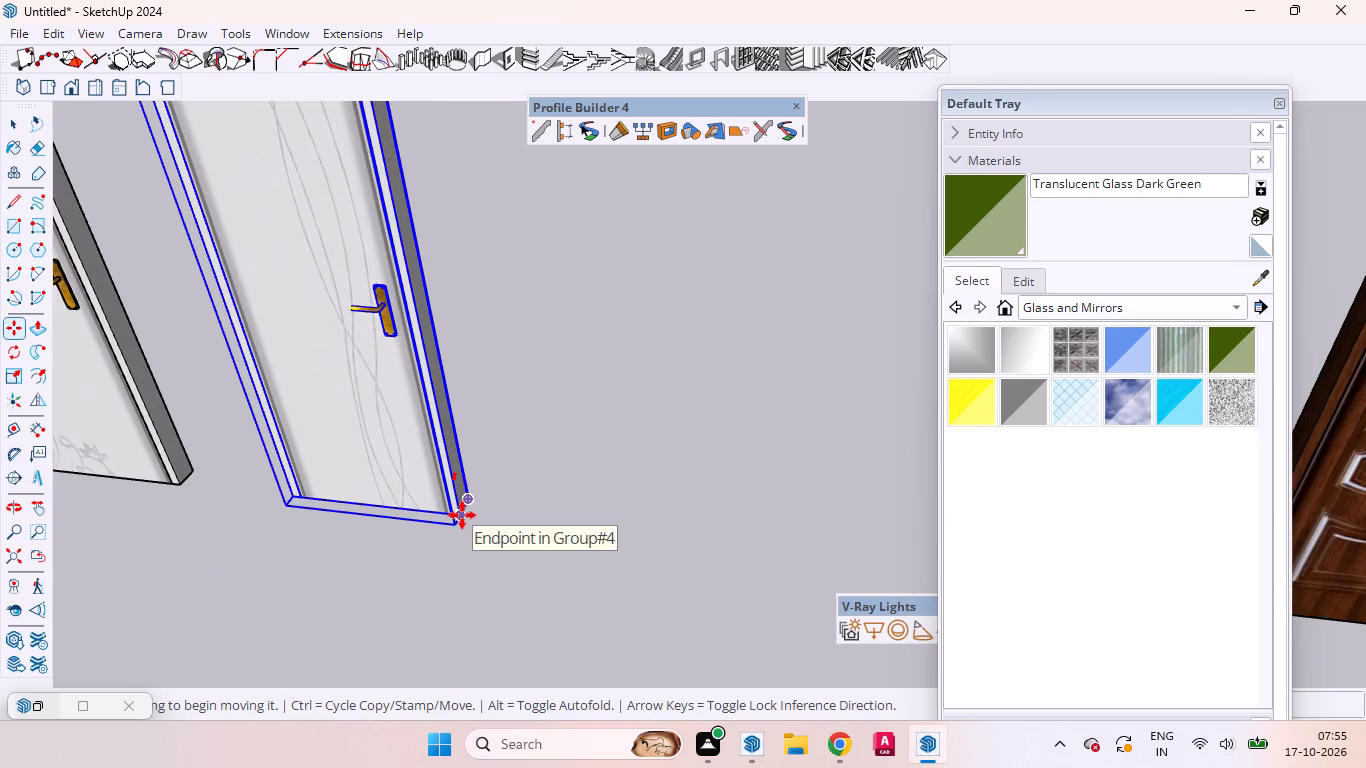
click(462, 515)
scroll(505, 547, down, 17)
scroll(433, 544, up, 2)
scroll(433, 544, down, 8)
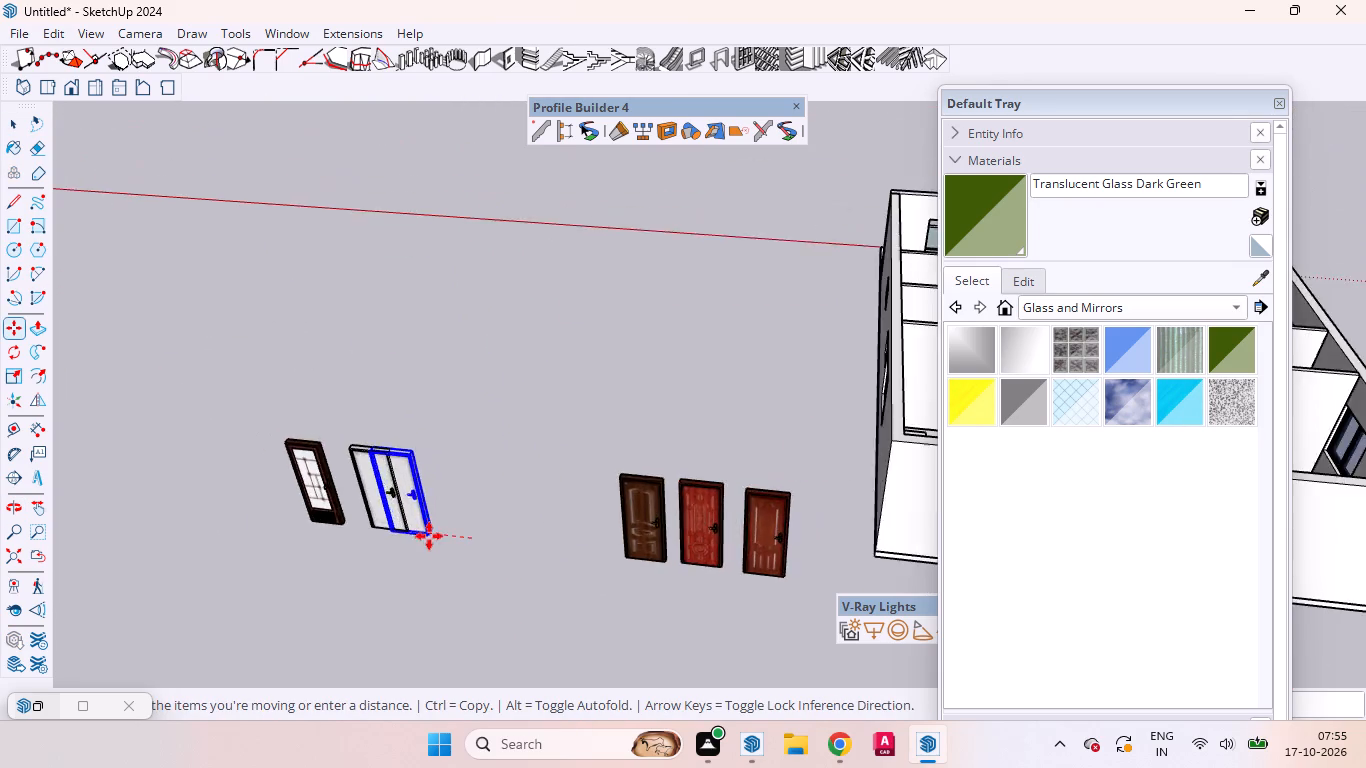
scroll(429, 536, down, 2)
scroll(429, 537, up, 1)
scroll(429, 537, down, 4)
scroll(429, 537, up, 1)
scroll(428, 527, down, 5)
scroll(767, 487, up, 12)
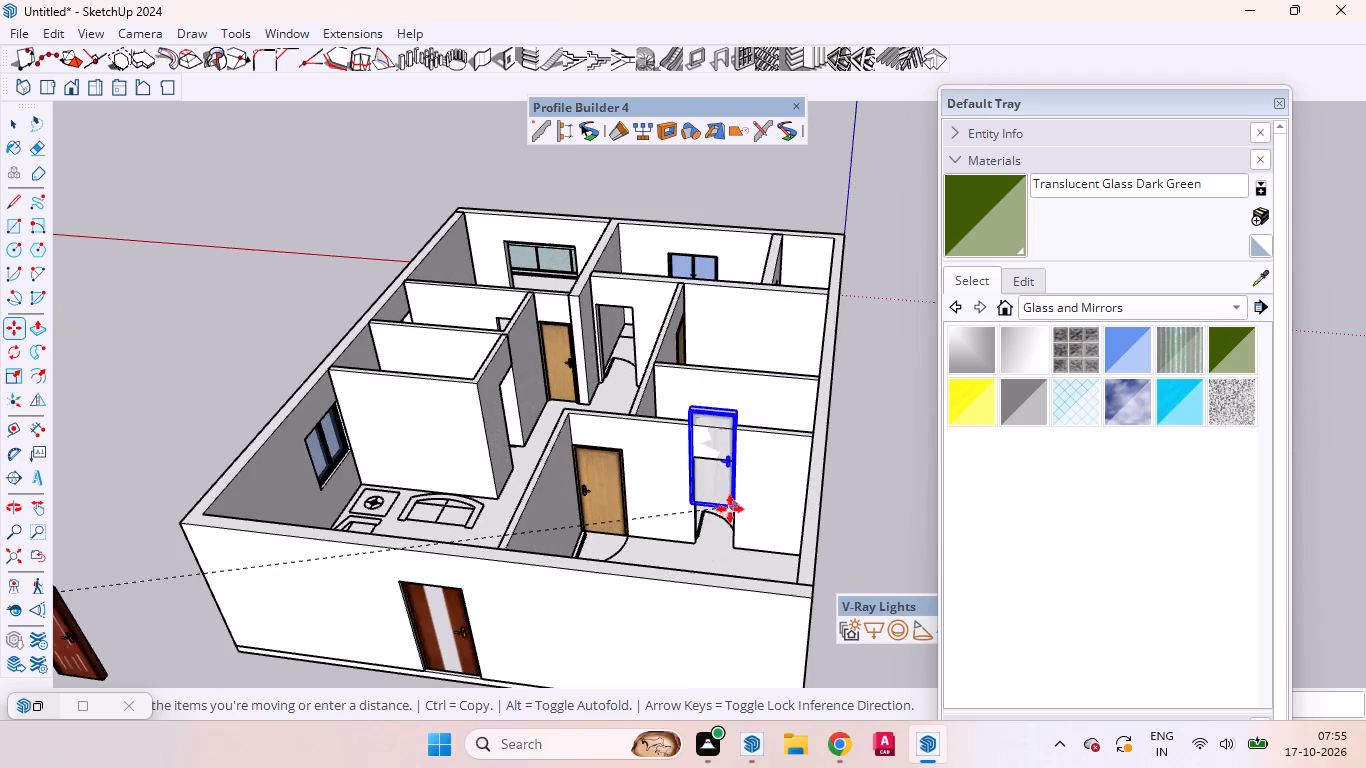
scroll(729, 511, down, 2)
scroll(729, 511, up, 1)
scroll(729, 511, down, 1)
scroll(729, 511, up, 7)
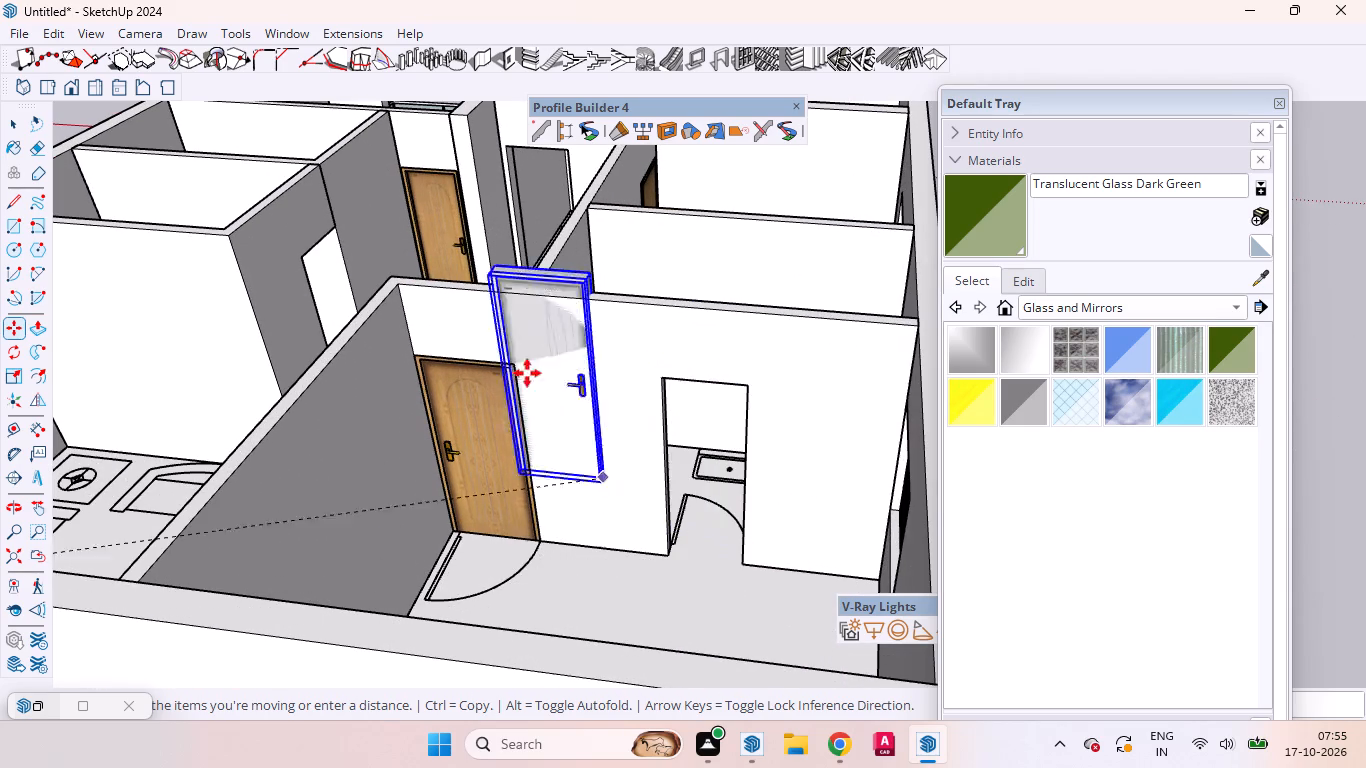
scroll(548, 276, up, 6)
scroll(555, 264, down, 1)
scroll(530, 257, up, 1)
scroll(530, 257, down, 1)
scroll(530, 257, up, 1)
scroll(570, 299, down, 6)
scroll(572, 278, up, 1)
scroll(572, 278, down, 4)
scroll(724, 561, up, 5)
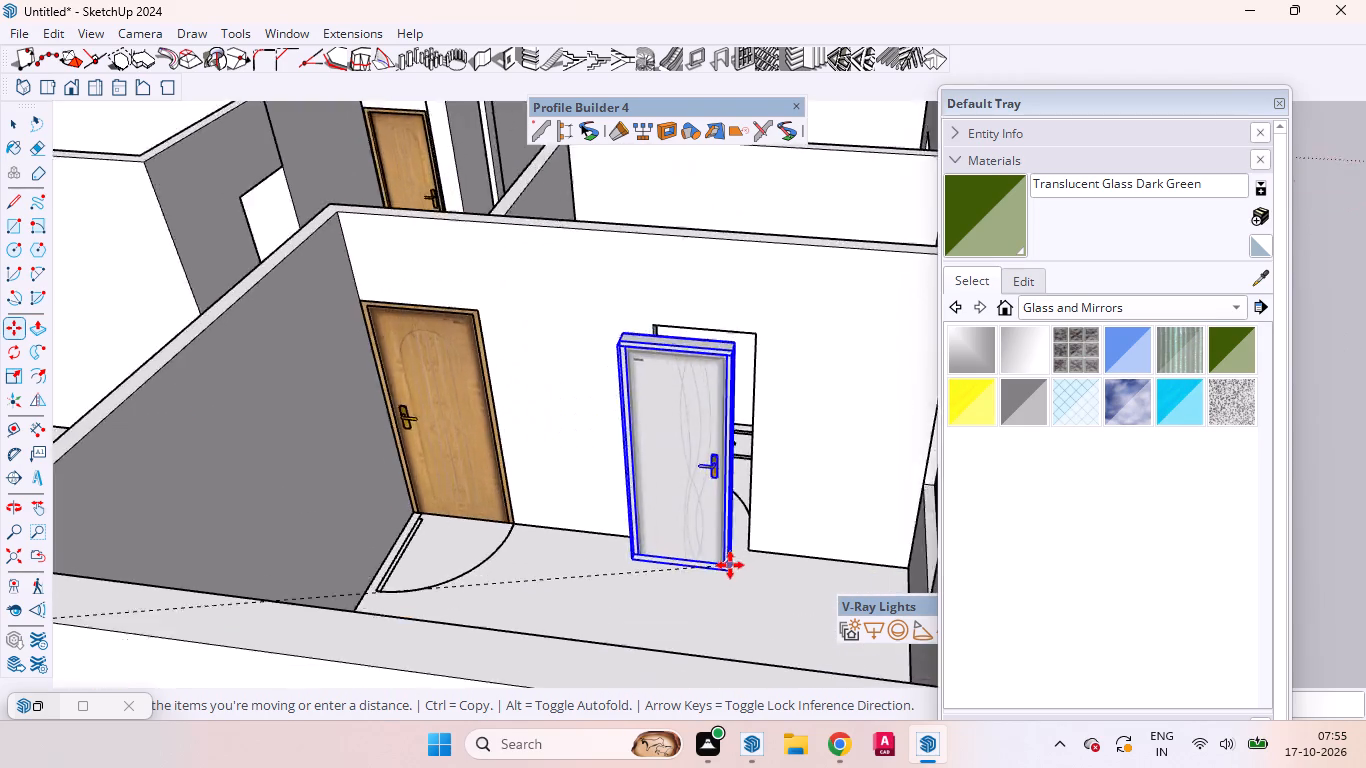
scroll(730, 565, up, 2)
scroll(730, 565, down, 2)
scroll(731, 561, up, 10)
scroll(736, 533, down, 1)
scroll(736, 533, up, 10)
middle_drag(737, 546, 869, 581)
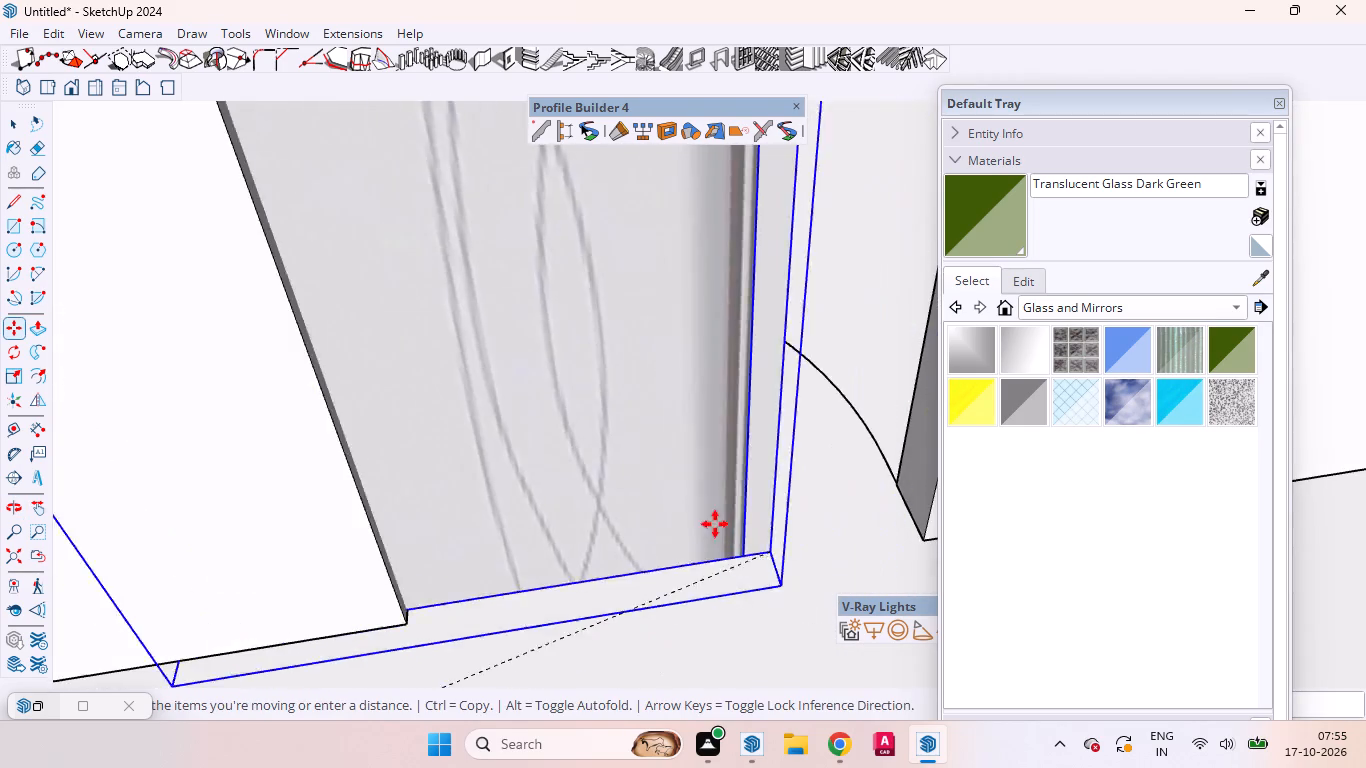
scroll(707, 521, down, 5)
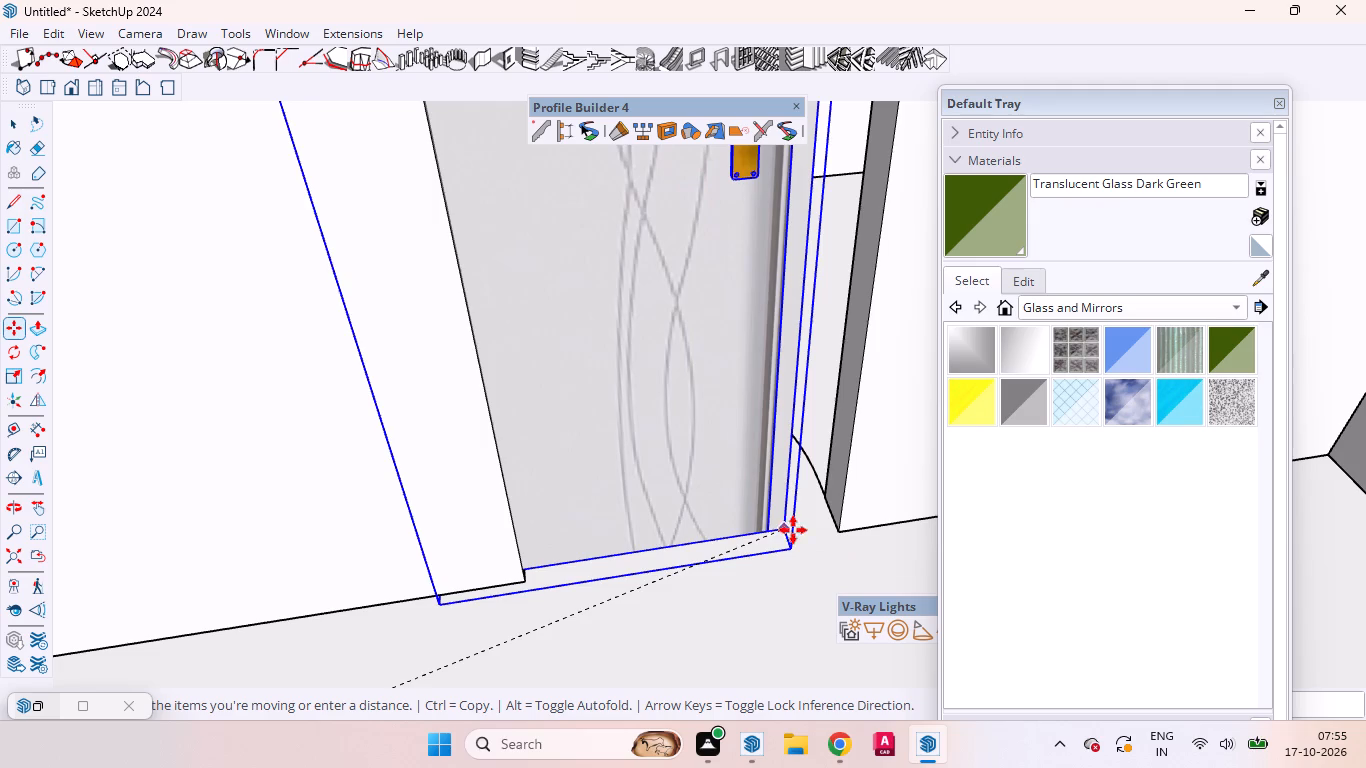
click(836, 524)
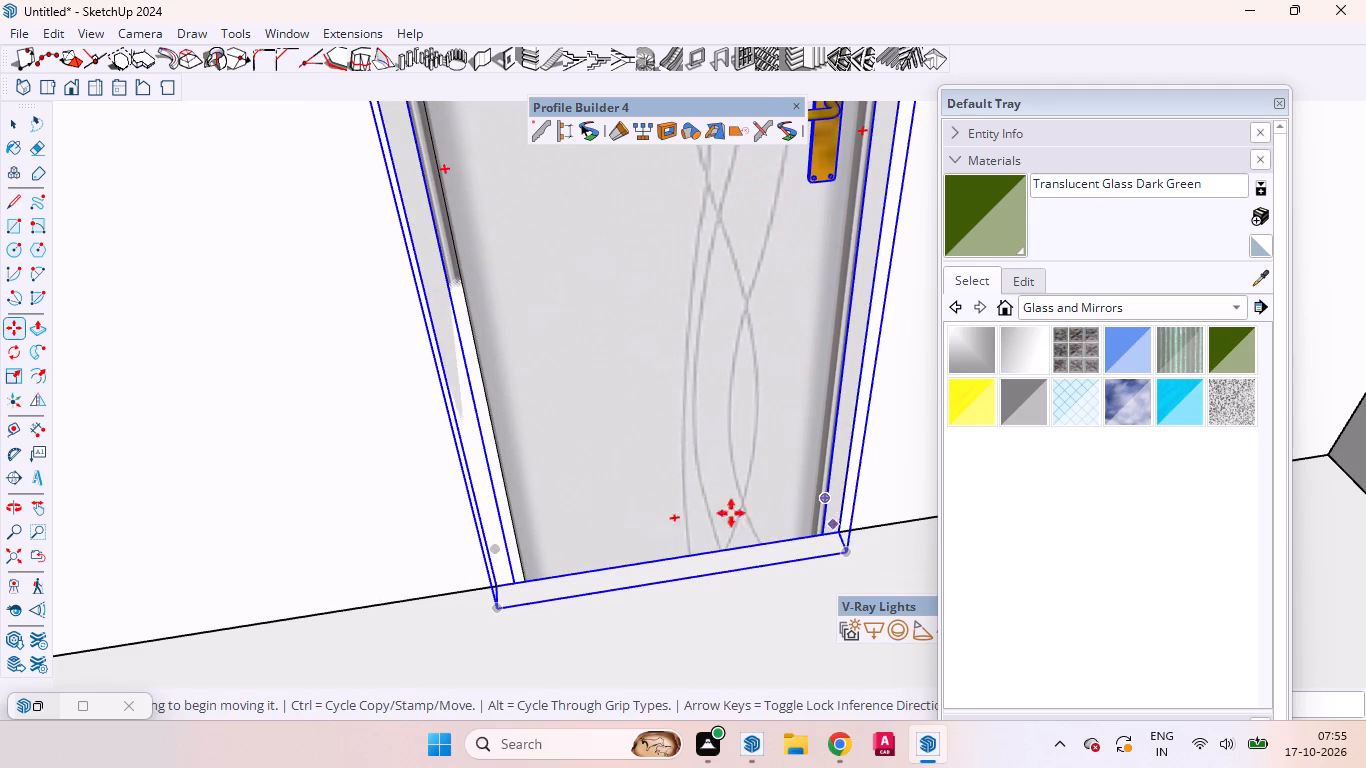
scroll(565, 528, down, 5)
scroll(560, 540, up, 1)
scroll(560, 541, down, 8)
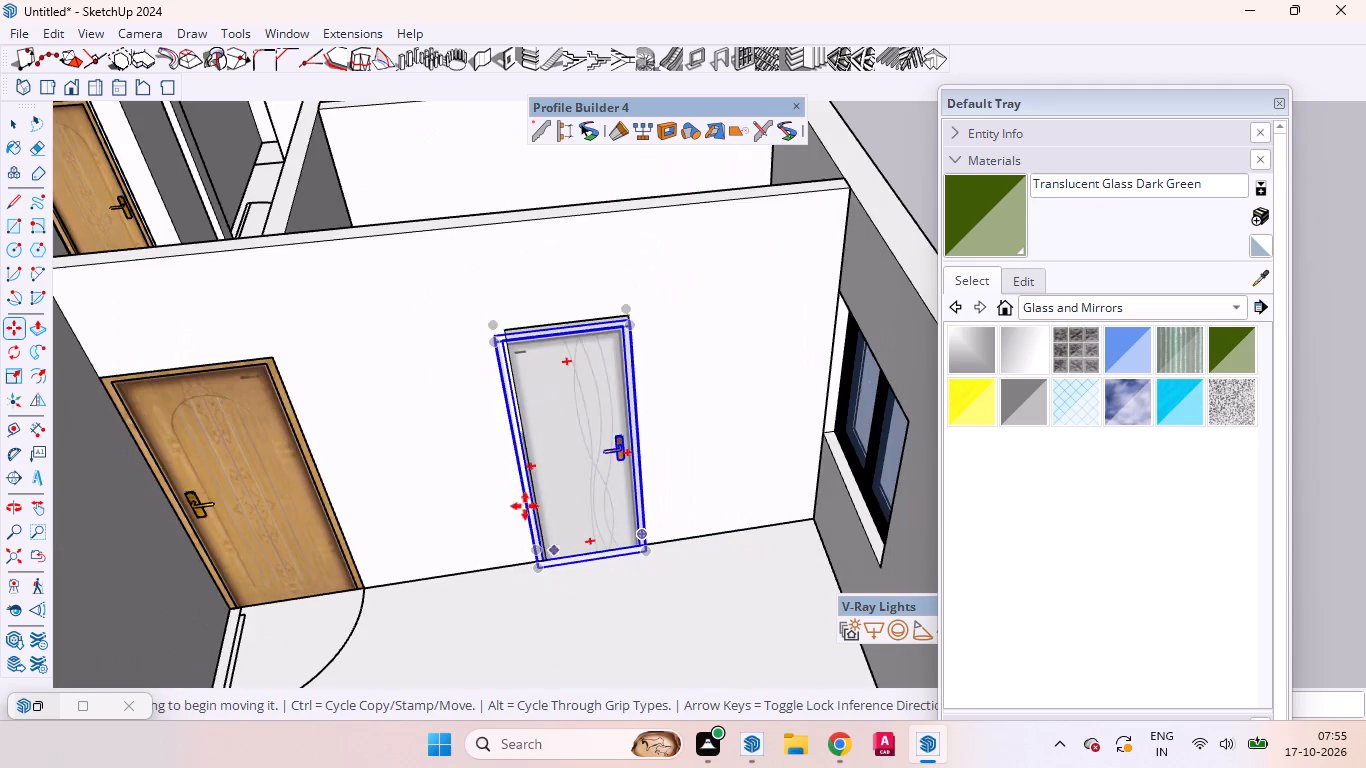
middle_drag(518, 486, 496, 409)
middle_drag(550, 386, 543, 509)
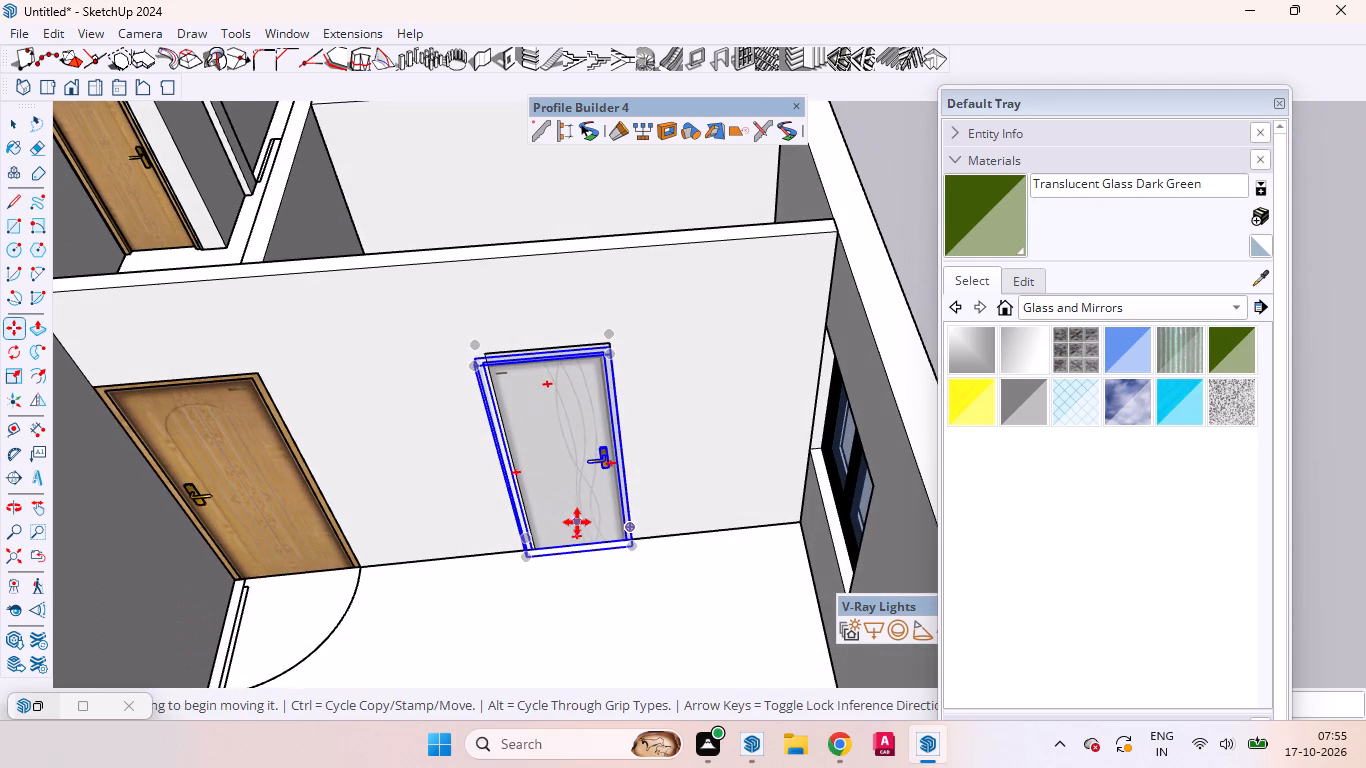
Scale the white door's width from its hinge side so the frame fits the bathroom doorway.
key(s)
key(space)
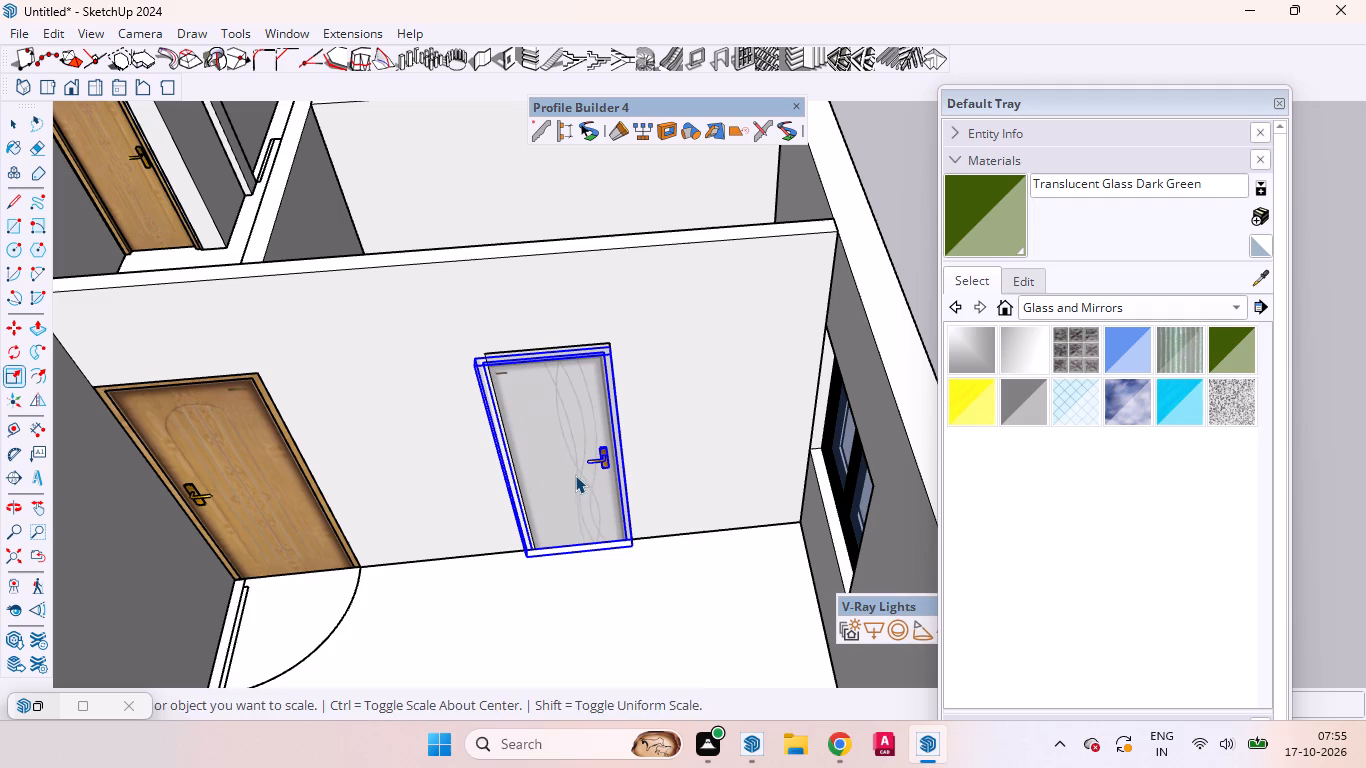
click(554, 460)
key(s)
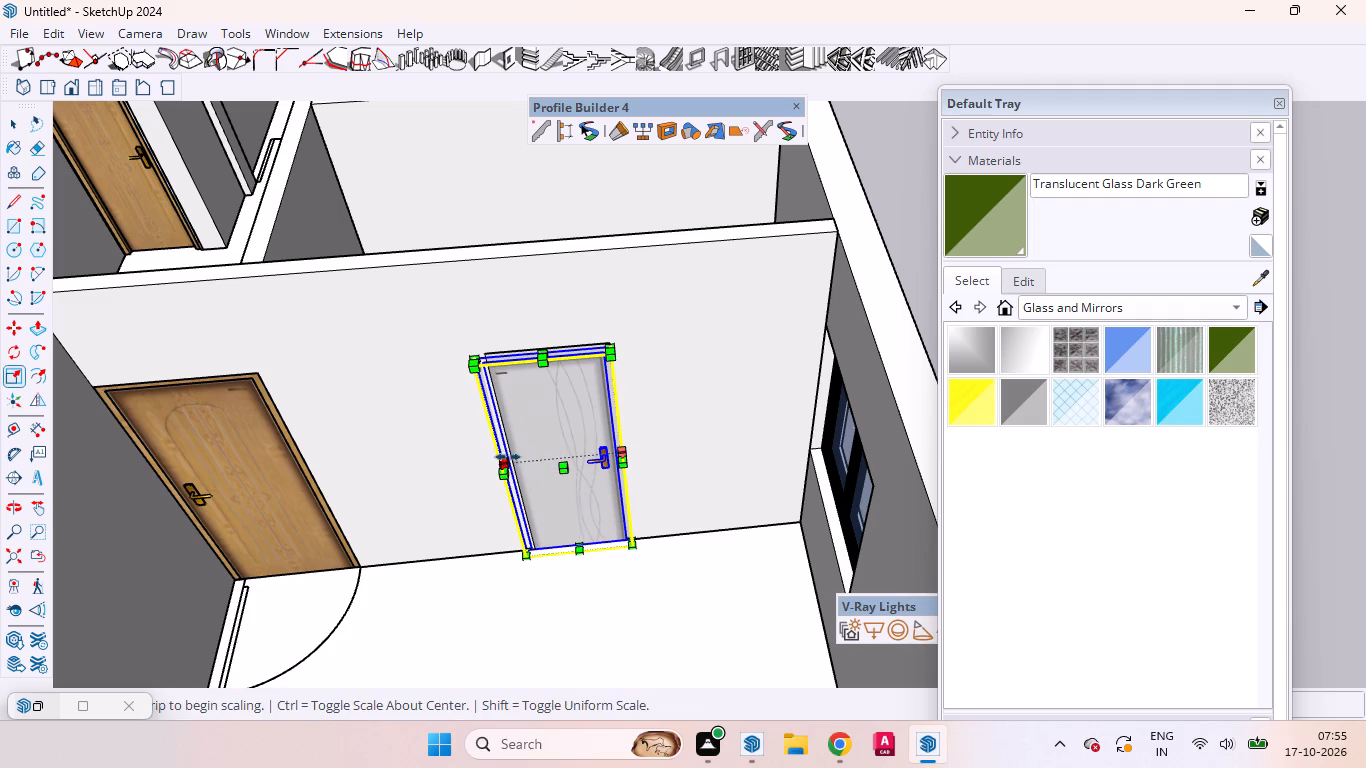
click(507, 459)
click(515, 454)
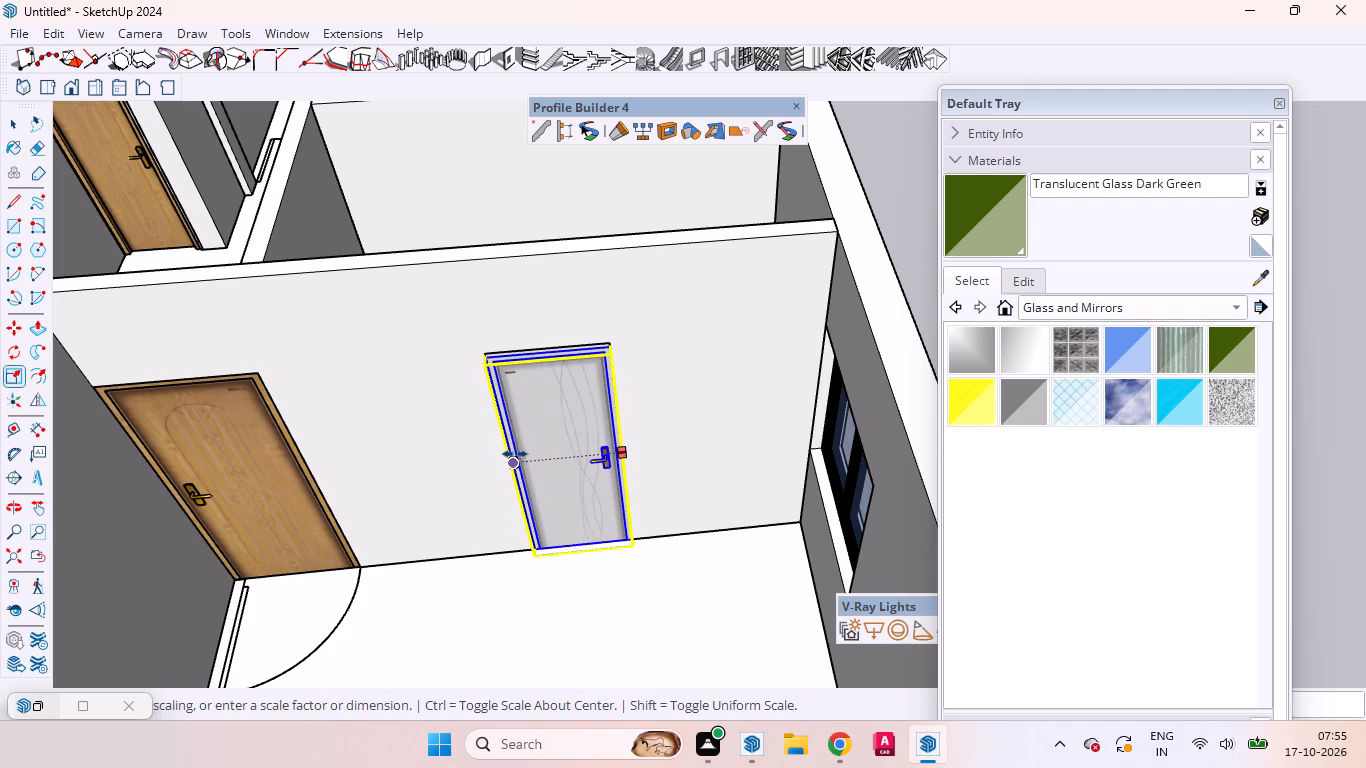
Scale the white door's height upward so its frame meets the top edge of the bathroom doorway.
scroll(545, 345, up, 6)
scroll(554, 336, down, 2)
scroll(554, 335, up, 3)
middle_drag(555, 385, 533, 267)
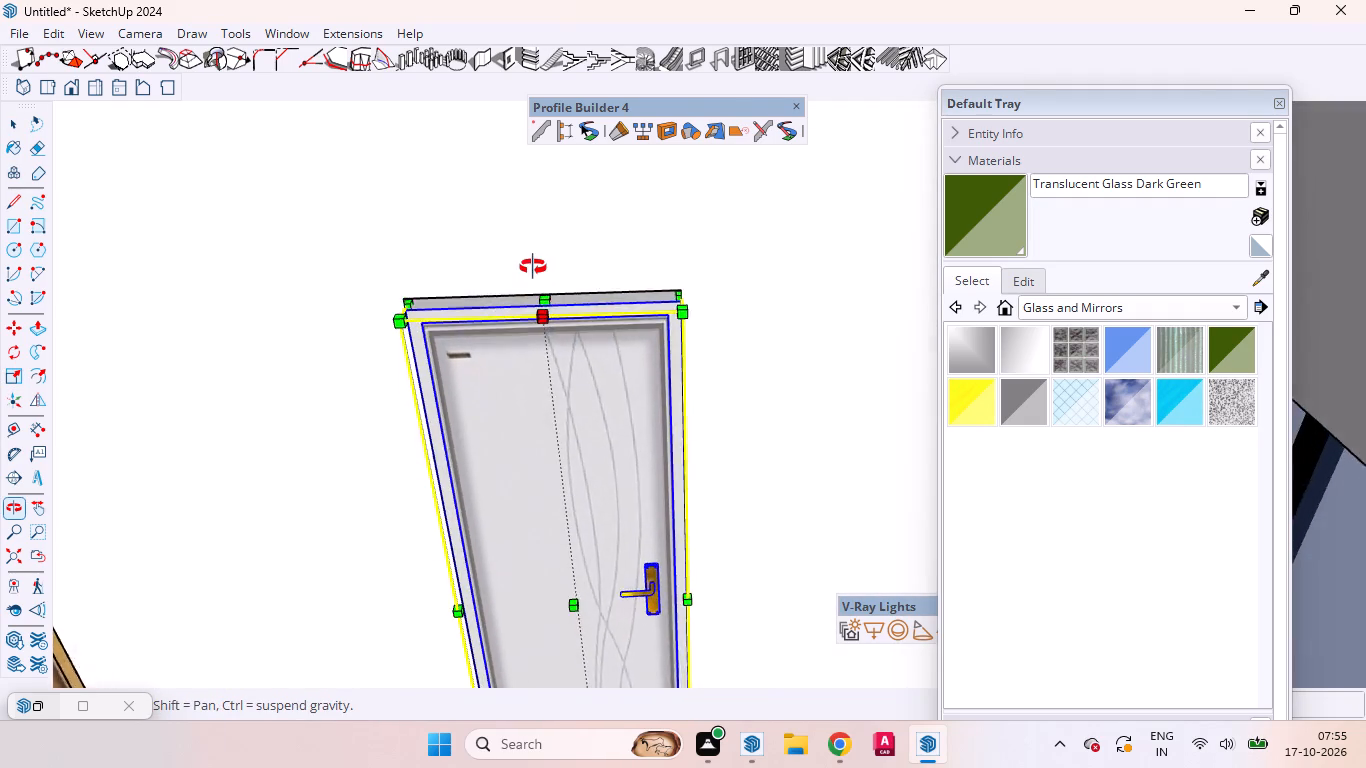
middle_drag(533, 267, 545, 167)
scroll(539, 210, up, 6)
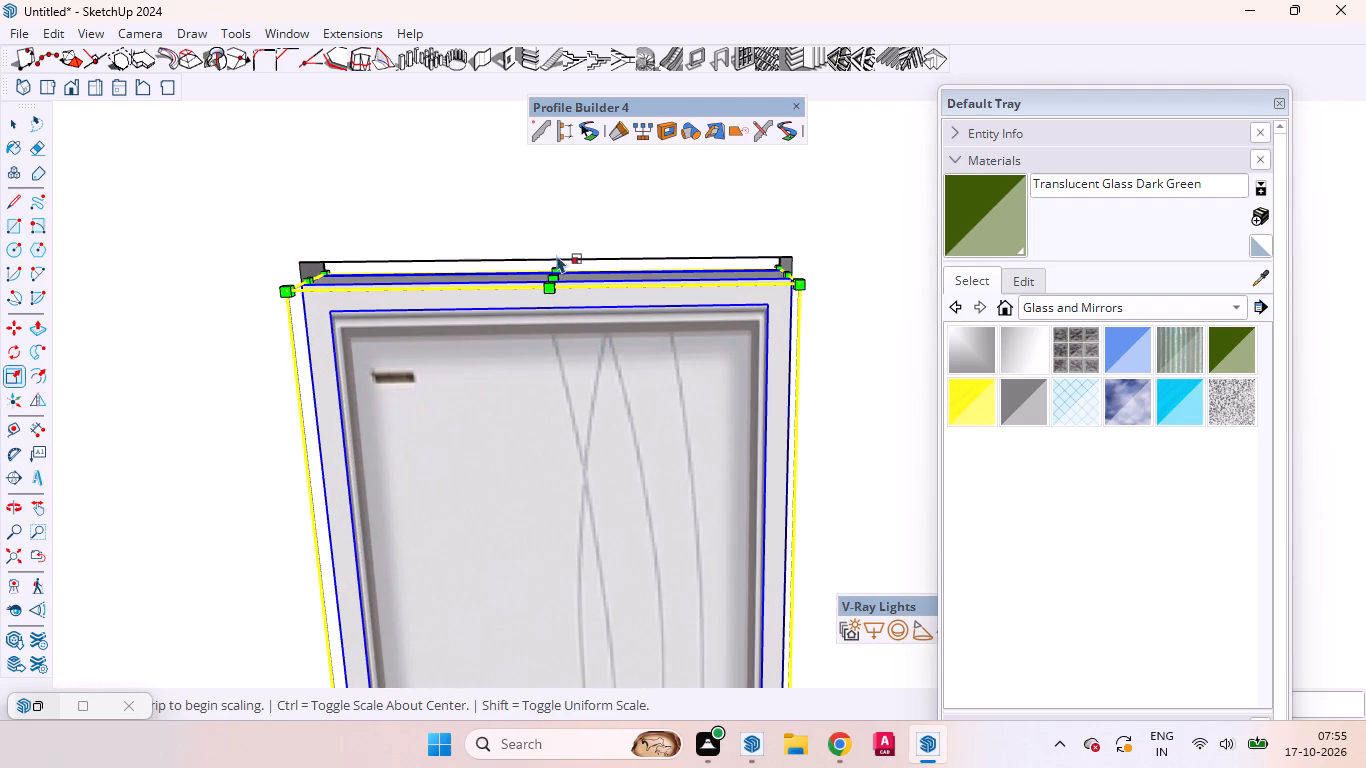
click(554, 270)
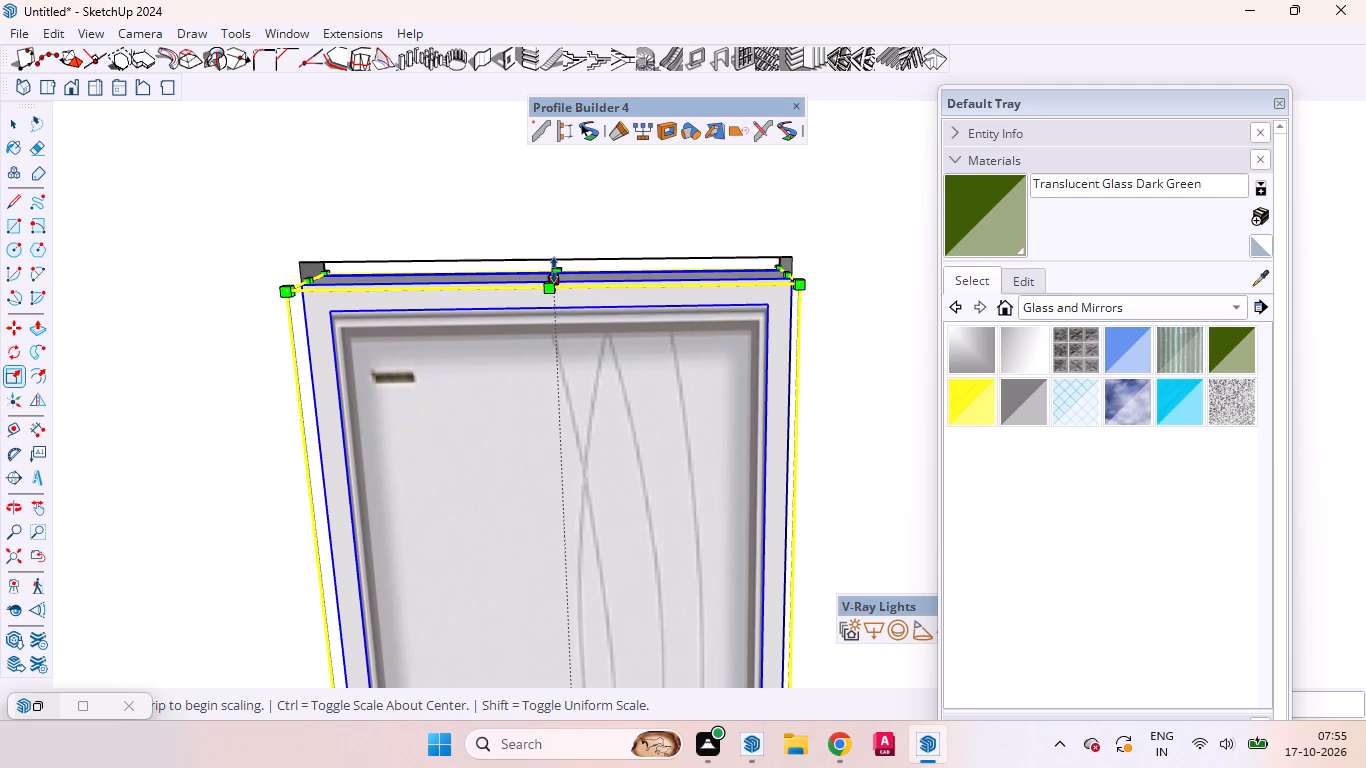
click(558, 259)
key(space)
Flip the white bathroom door front to back about its face plane, then deselect it.
scroll(510, 394, down, 2)
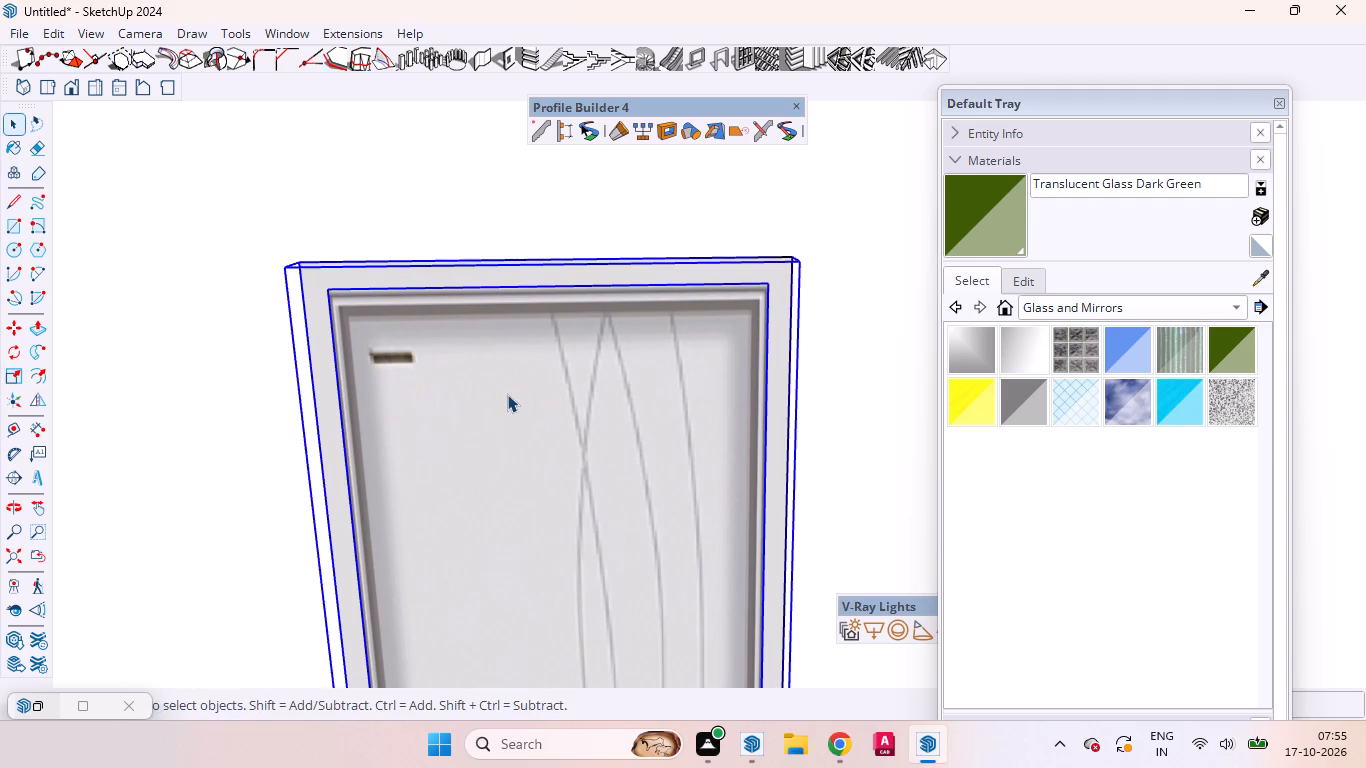
scroll(507, 394, down, 9)
scroll(538, 345, up, 1)
scroll(538, 345, down, 4)
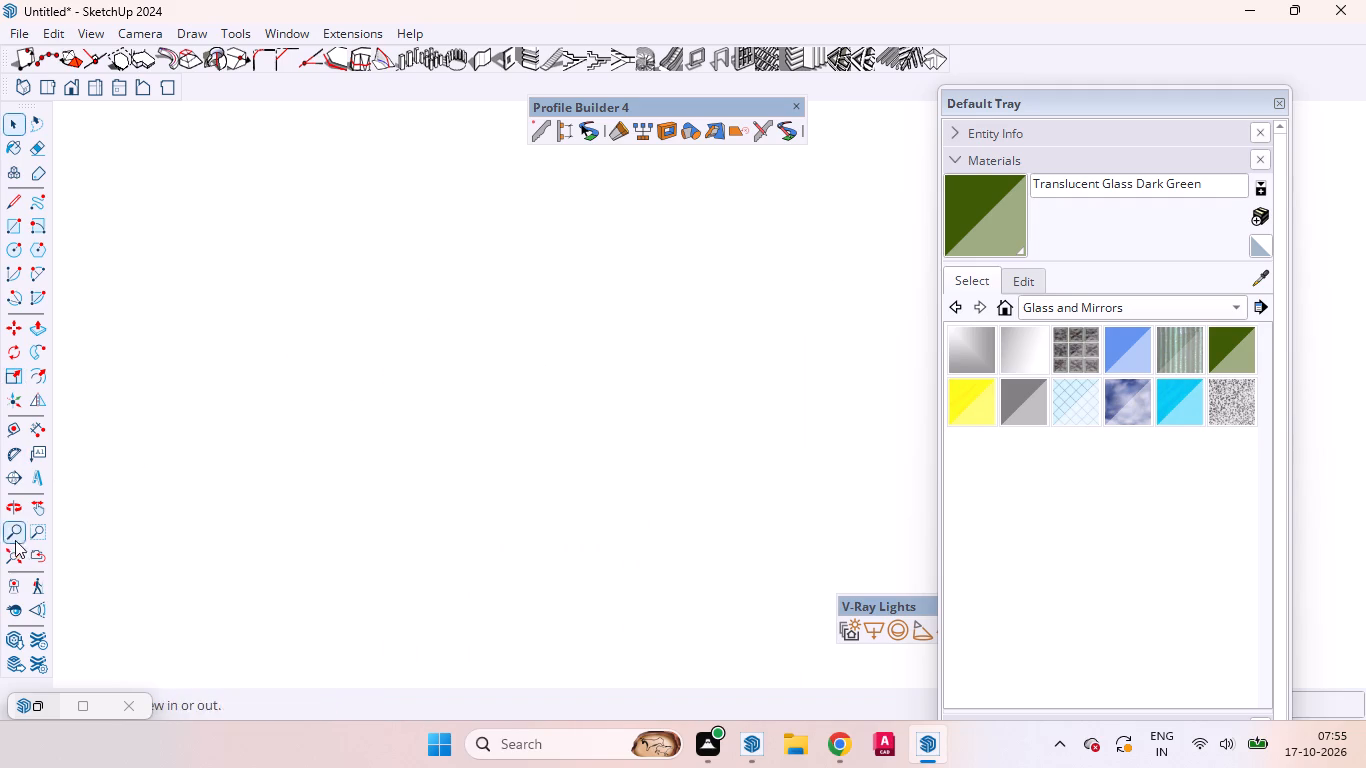
click(38, 548)
middle_drag(549, 351, 566, 725)
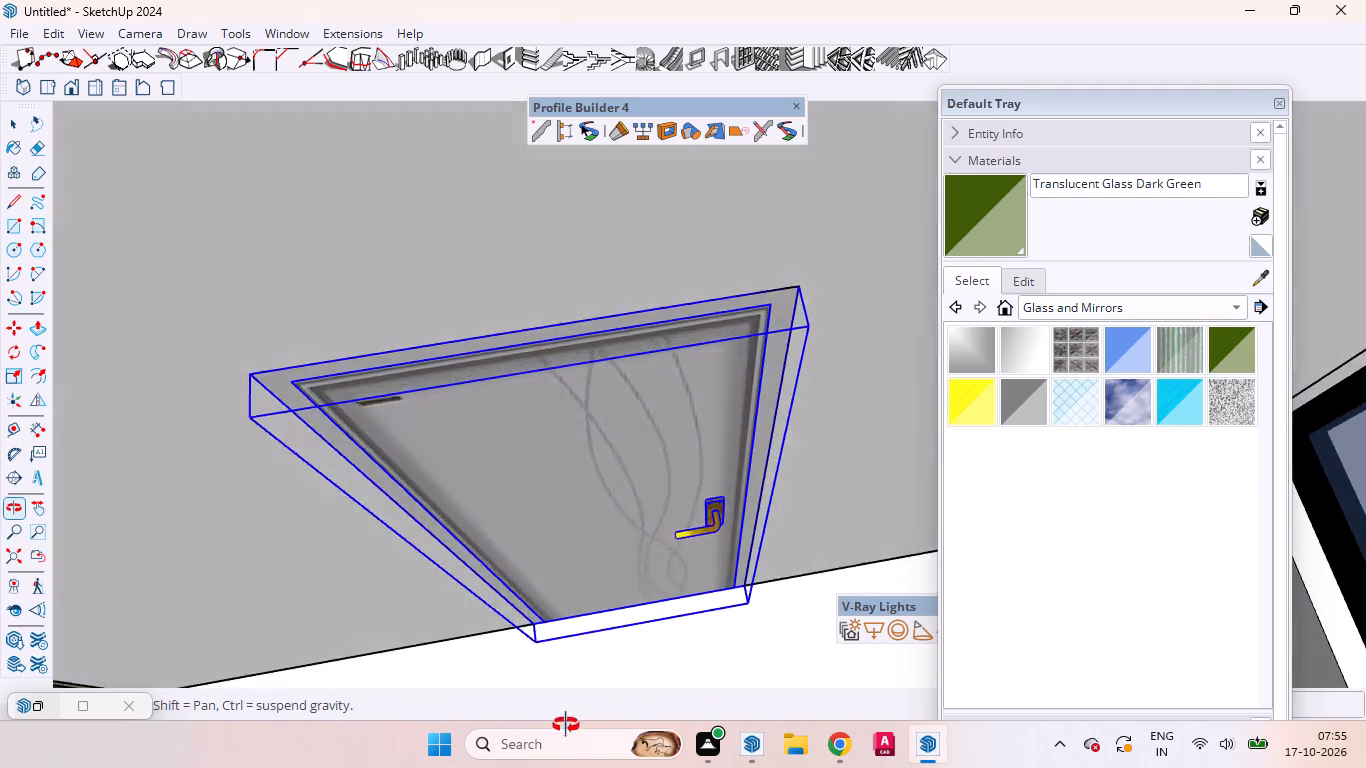
middle_drag(566, 725, 543, 767)
scroll(558, 534, down, 6)
scroll(557, 546, up, 3)
middle_drag(643, 397, 670, 504)
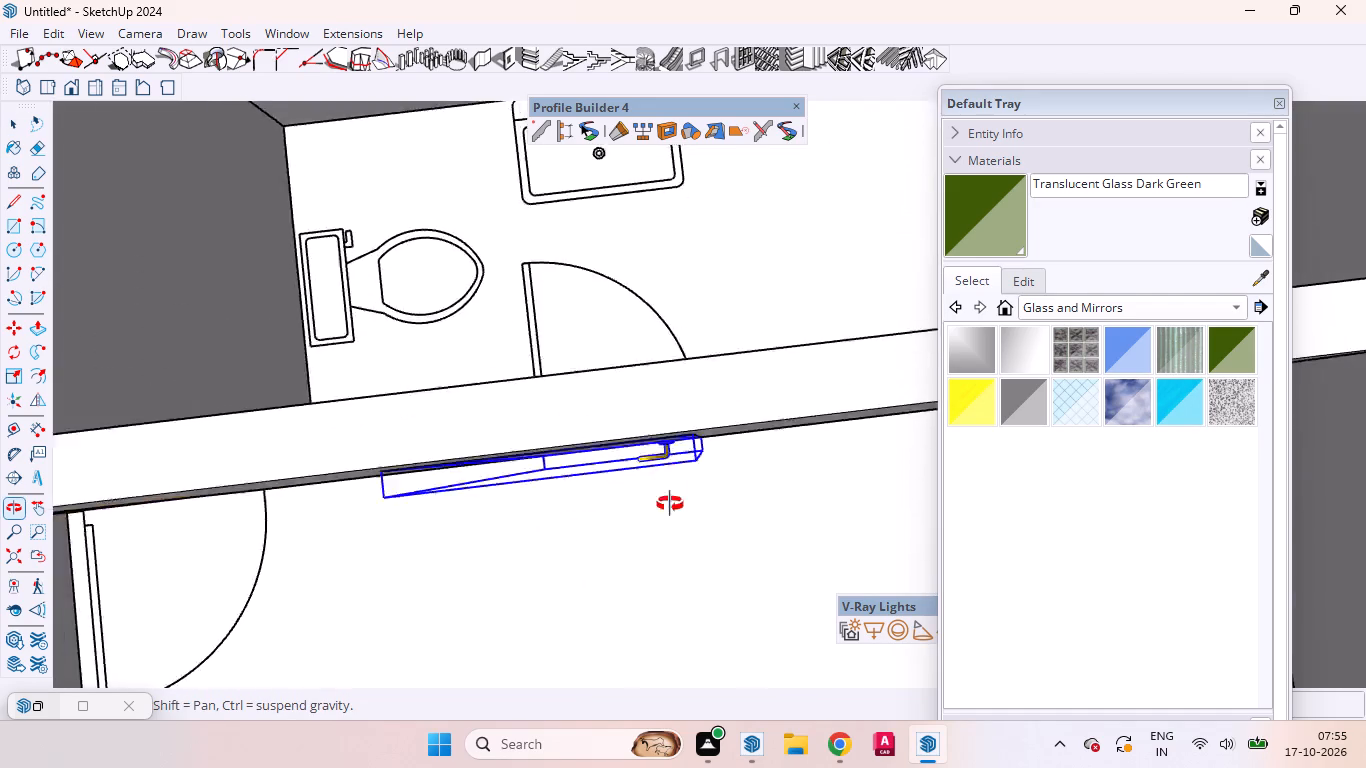
middle_drag(670, 504, 551, 130)
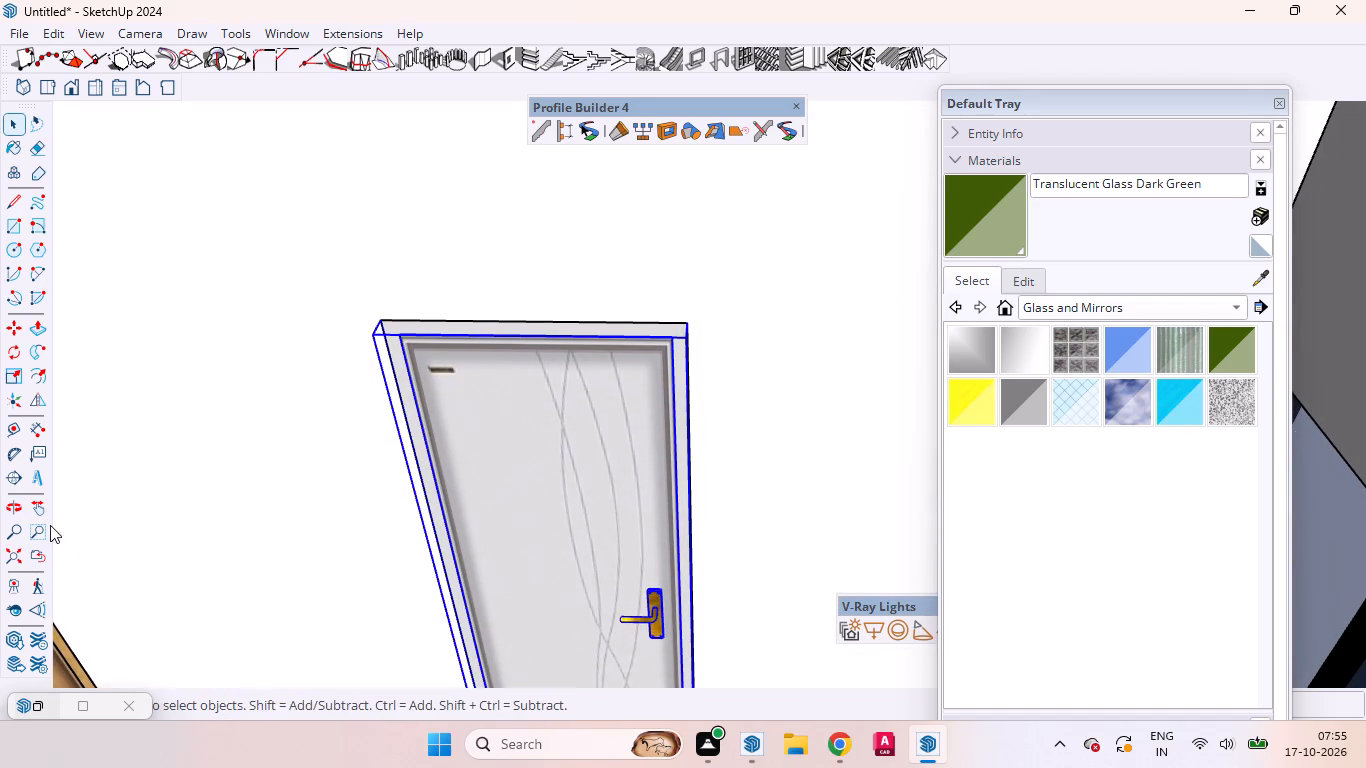
click(41, 403)
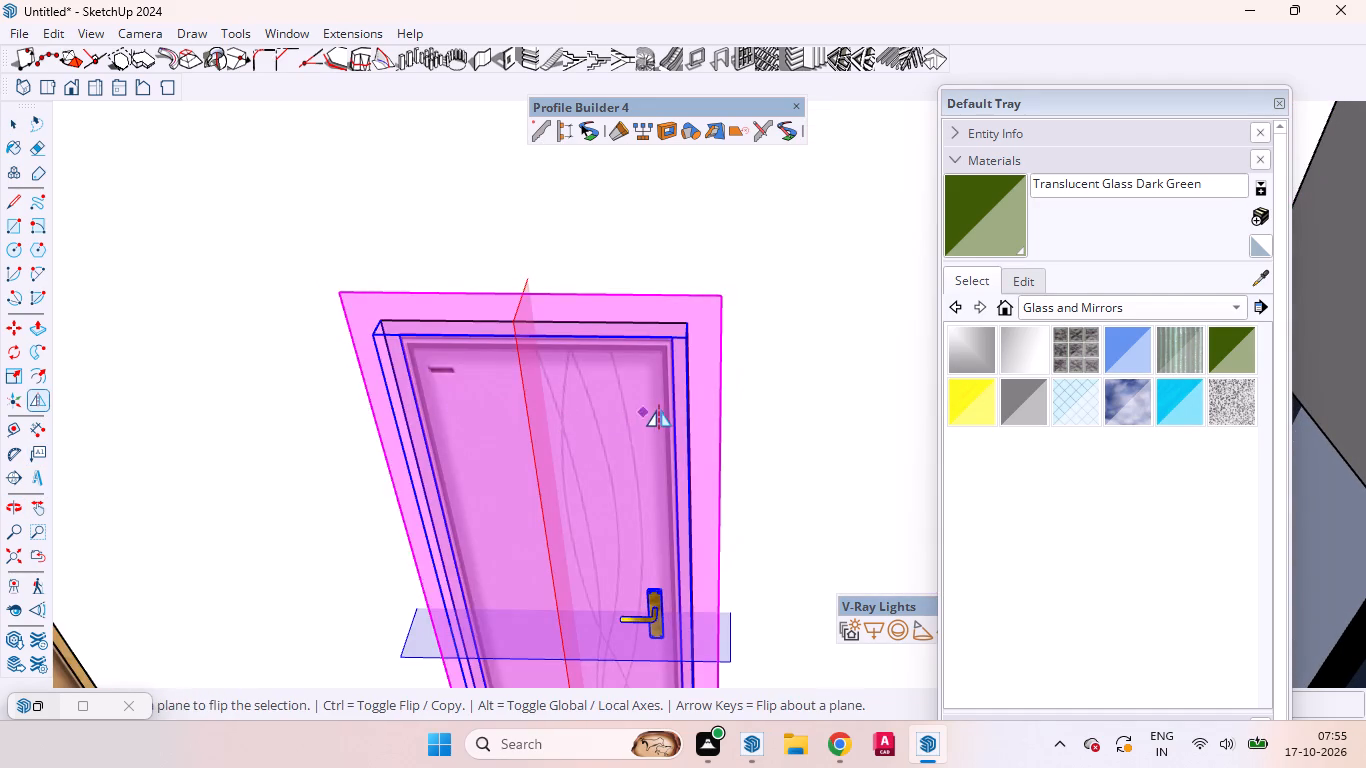
click(660, 410)
scroll(591, 384, down, 15)
scroll(593, 396, up, 3)
scroll(592, 400, down, 3)
scroll(592, 400, up, 2)
scroll(592, 405, down, 1)
key(space)
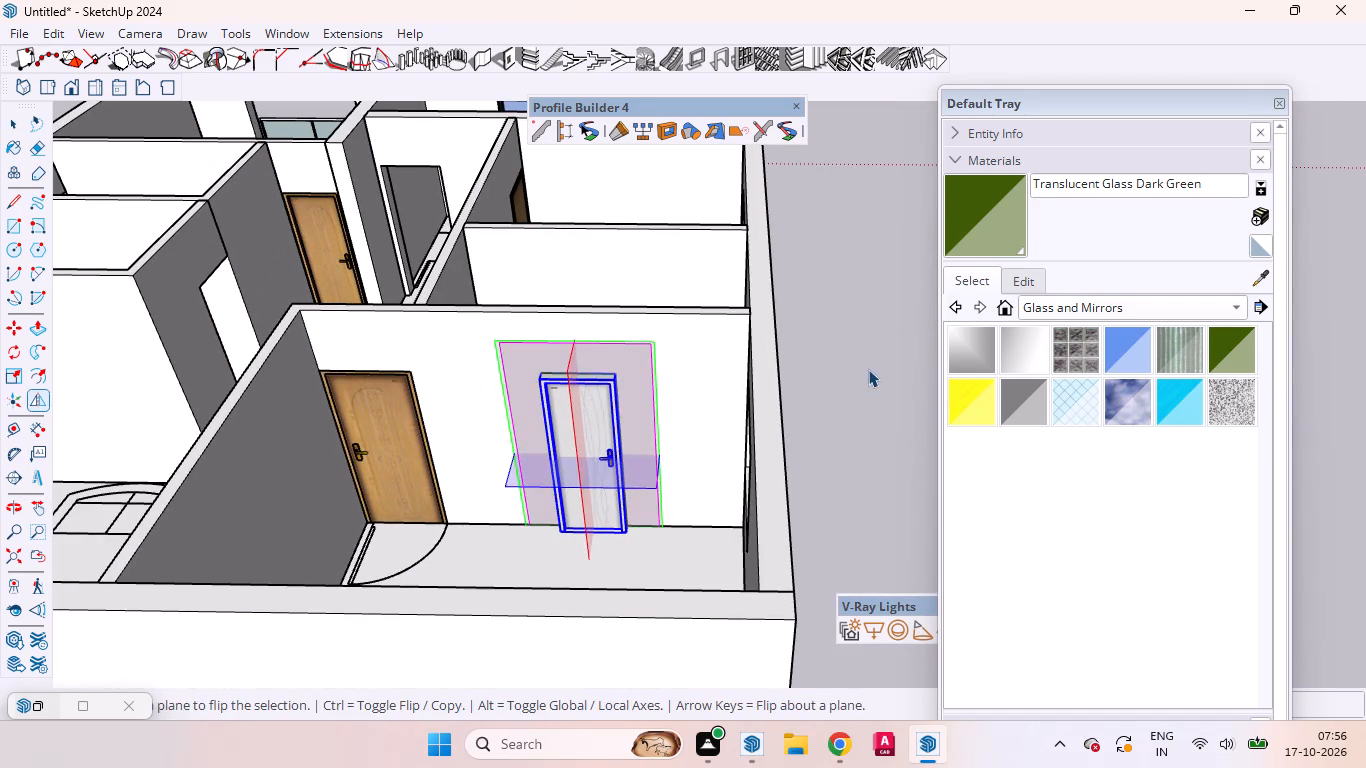
click(862, 365)
Move the white door by its top handle-side frame corner onto the matching corner of the bathroom doorway, then deselect it.
scroll(541, 410, down, 4)
scroll(541, 409, up, 4)
scroll(614, 370, up, 14)
middle_drag(620, 398, 559, 394)
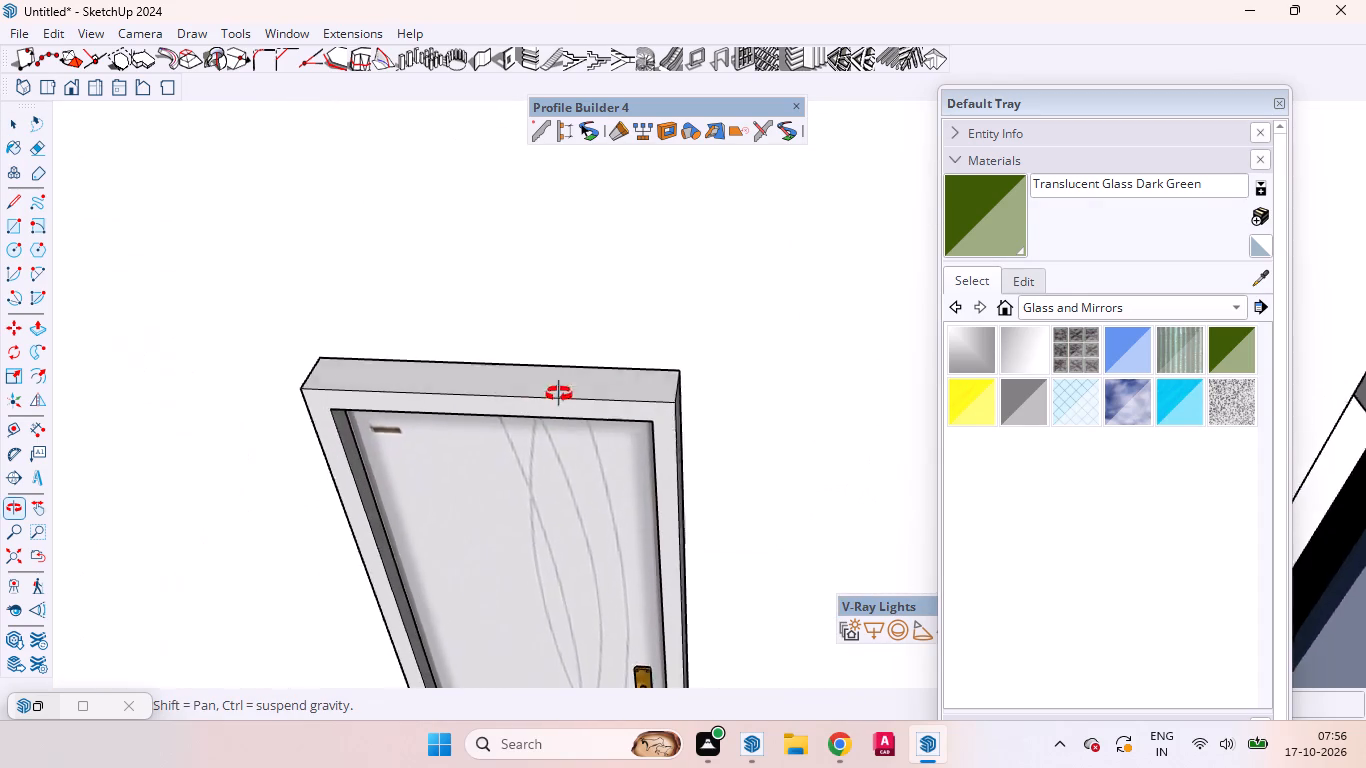
middle_drag(559, 394, 315, 234)
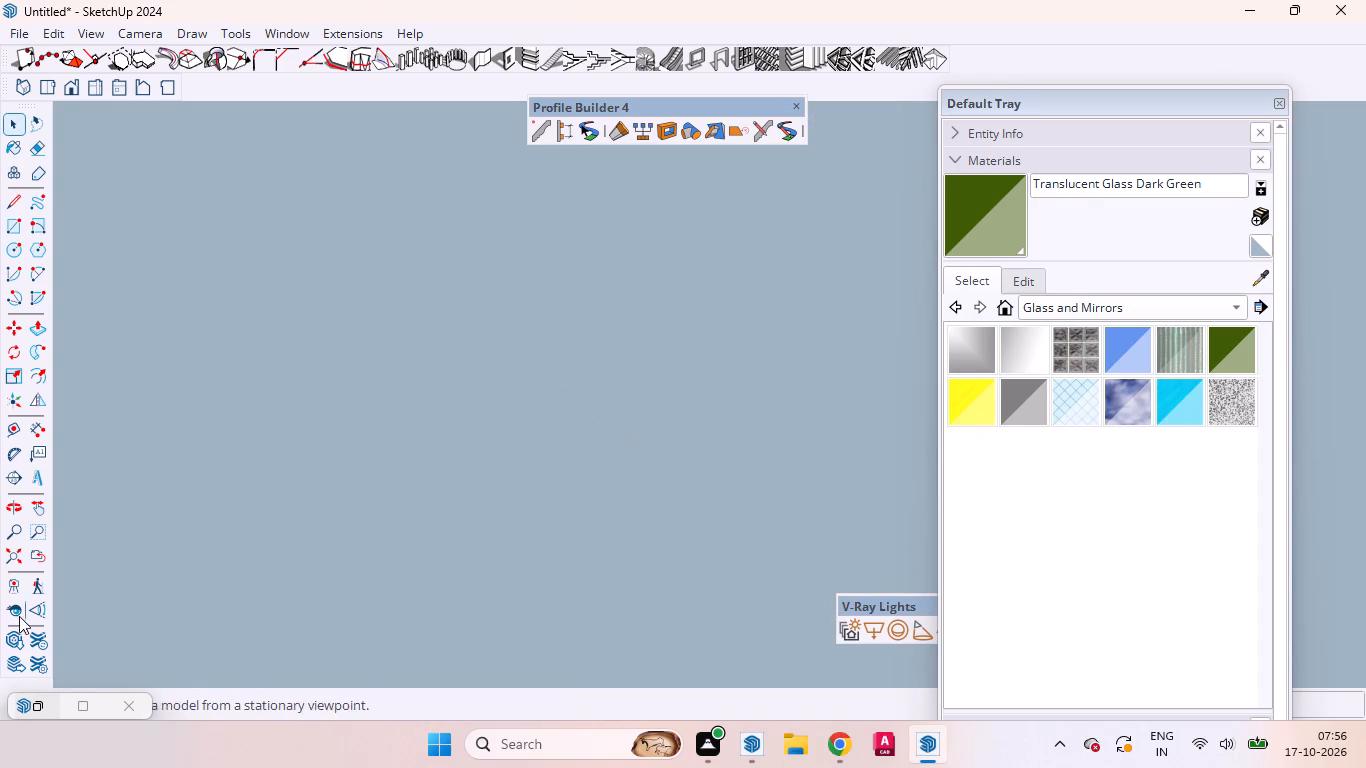
click(43, 545)
middle_drag(558, 417, 622, 525)
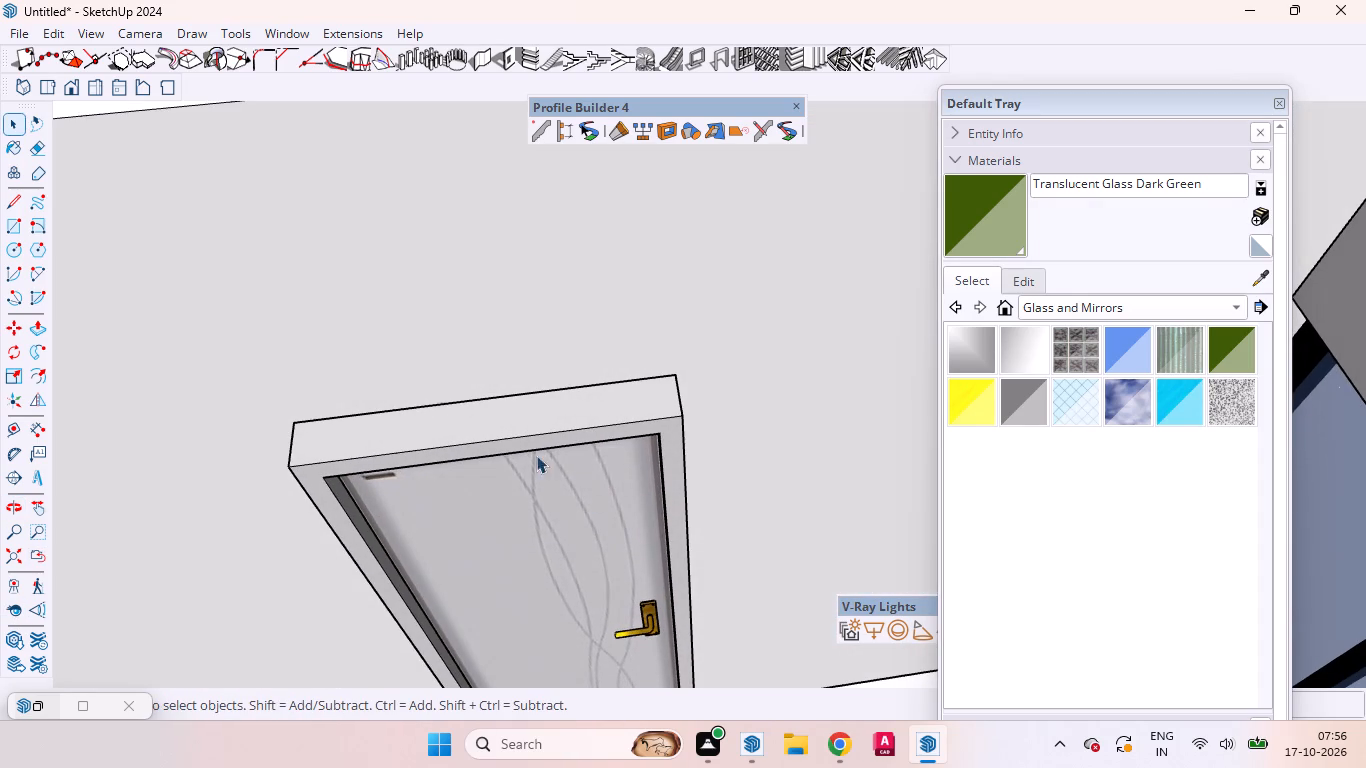
drag(536, 453, 546, 450)
click(502, 420)
key(m)
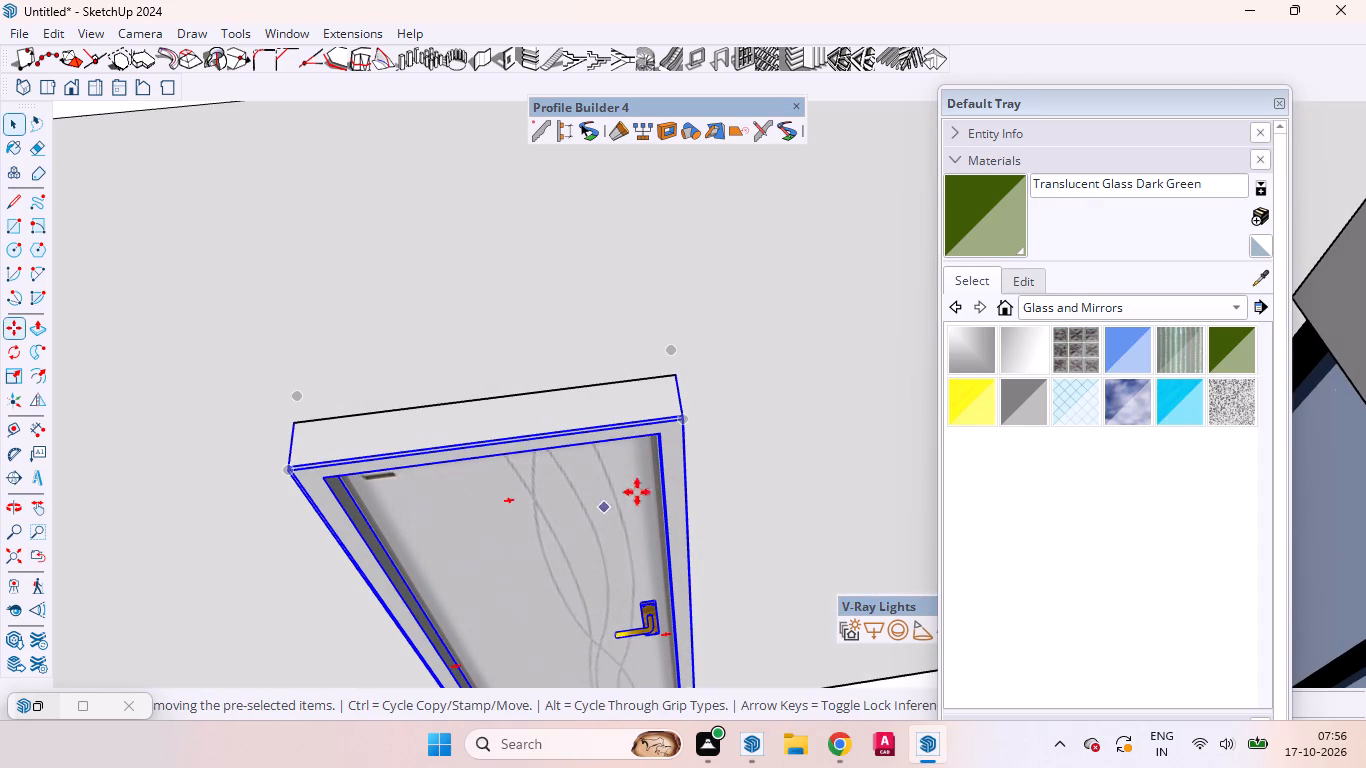
click(684, 424)
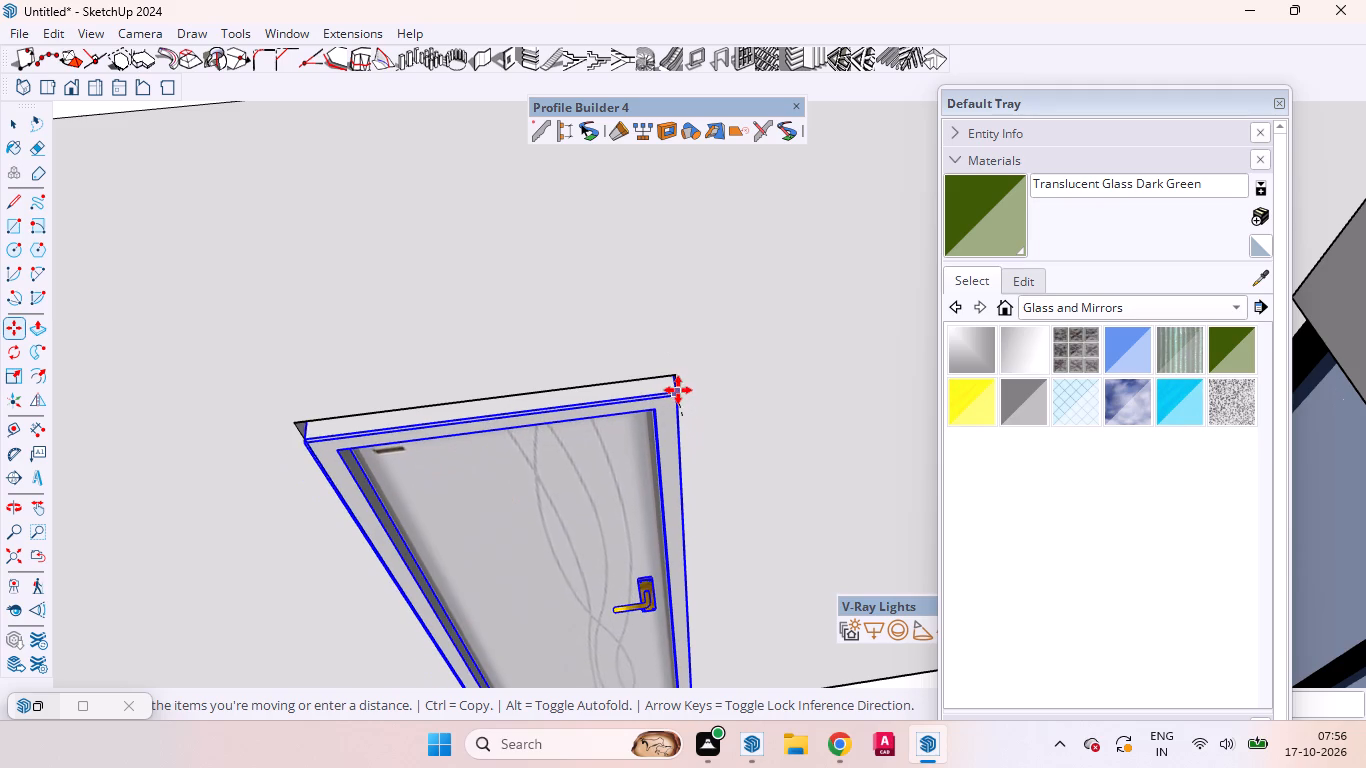
click(674, 380)
key(space)
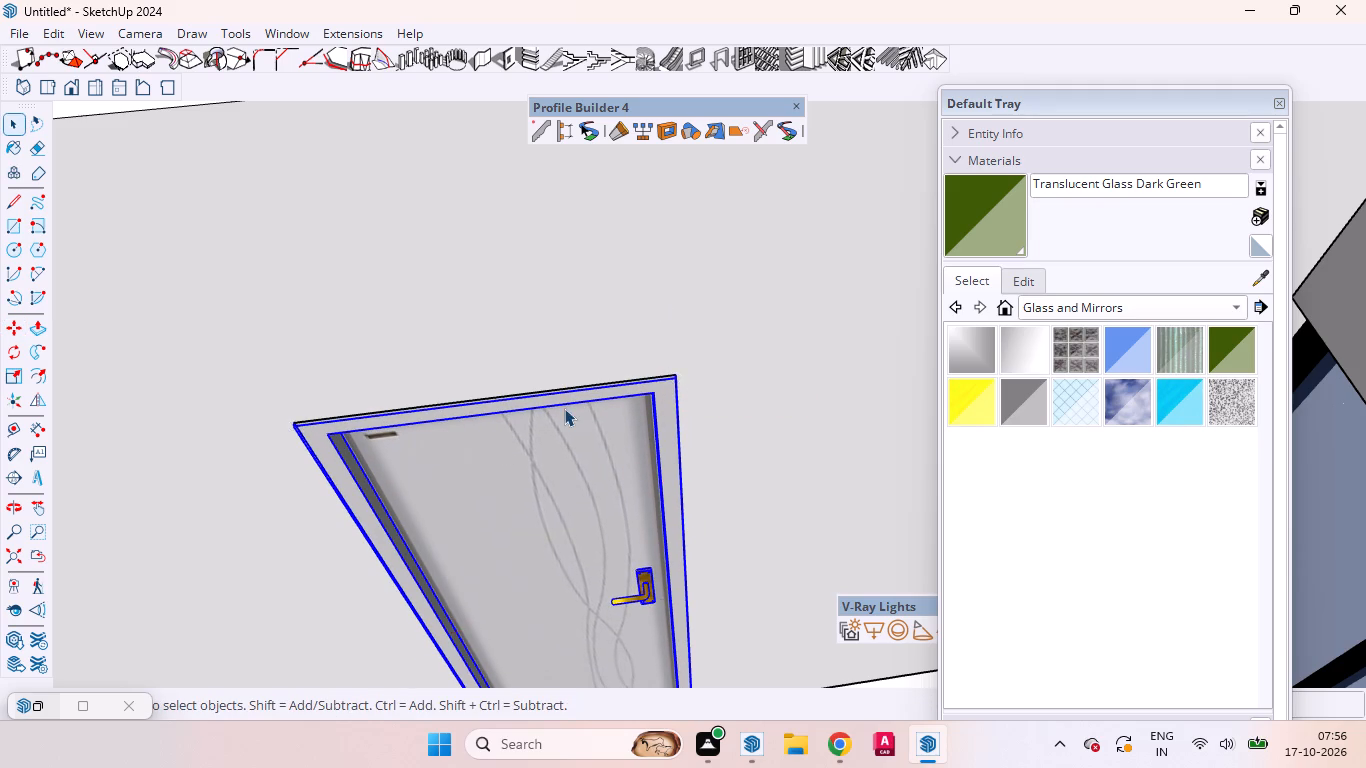
scroll(564, 408, down, 1)
scroll(564, 408, up, 4)
scroll(564, 408, down, 14)
scroll(559, 422, up, 3)
scroll(559, 422, down, 4)
scroll(558, 426, up, 3)
scroll(558, 427, down, 7)
scroll(551, 433, up, 2)
click(830, 372)
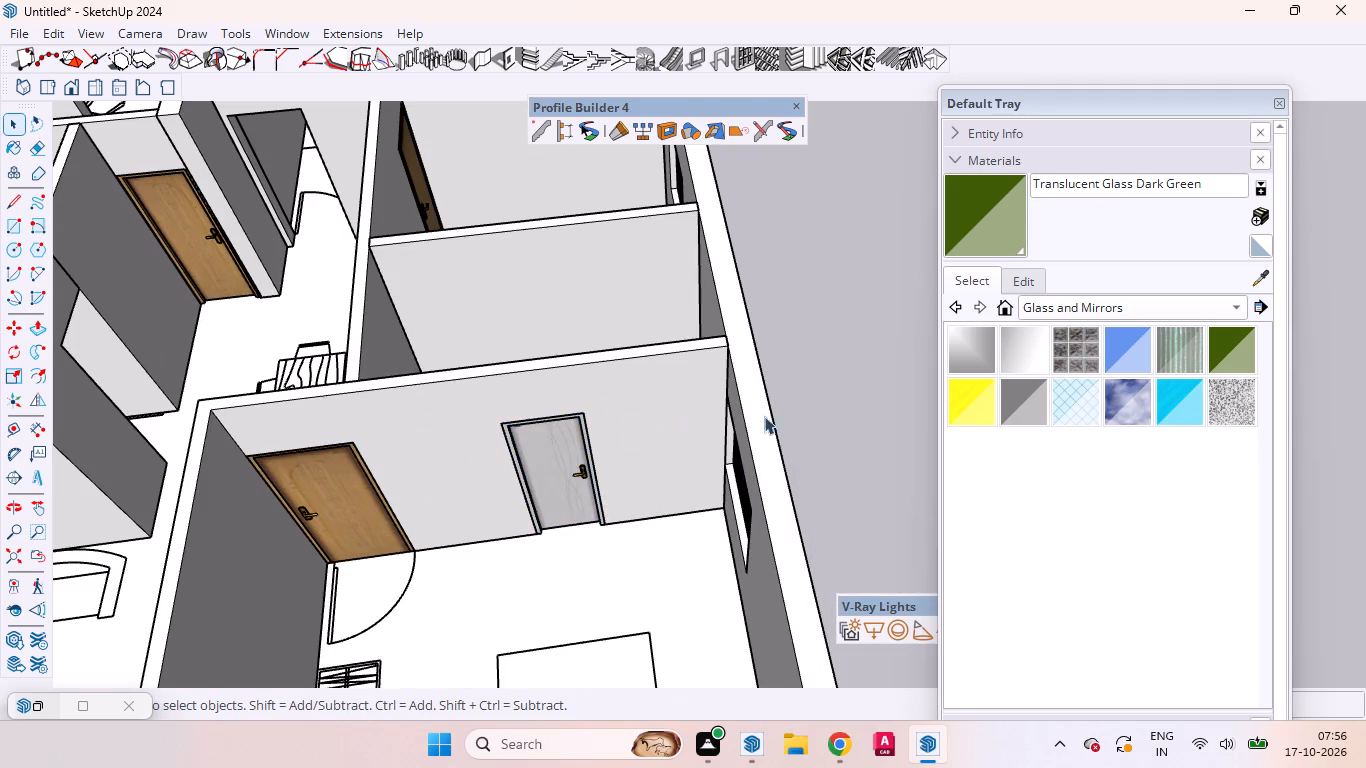
Examine the fitted white bathroom door and the doorways of the surrounding rooms from around the house.
middle_drag(679, 452, 300, 582)
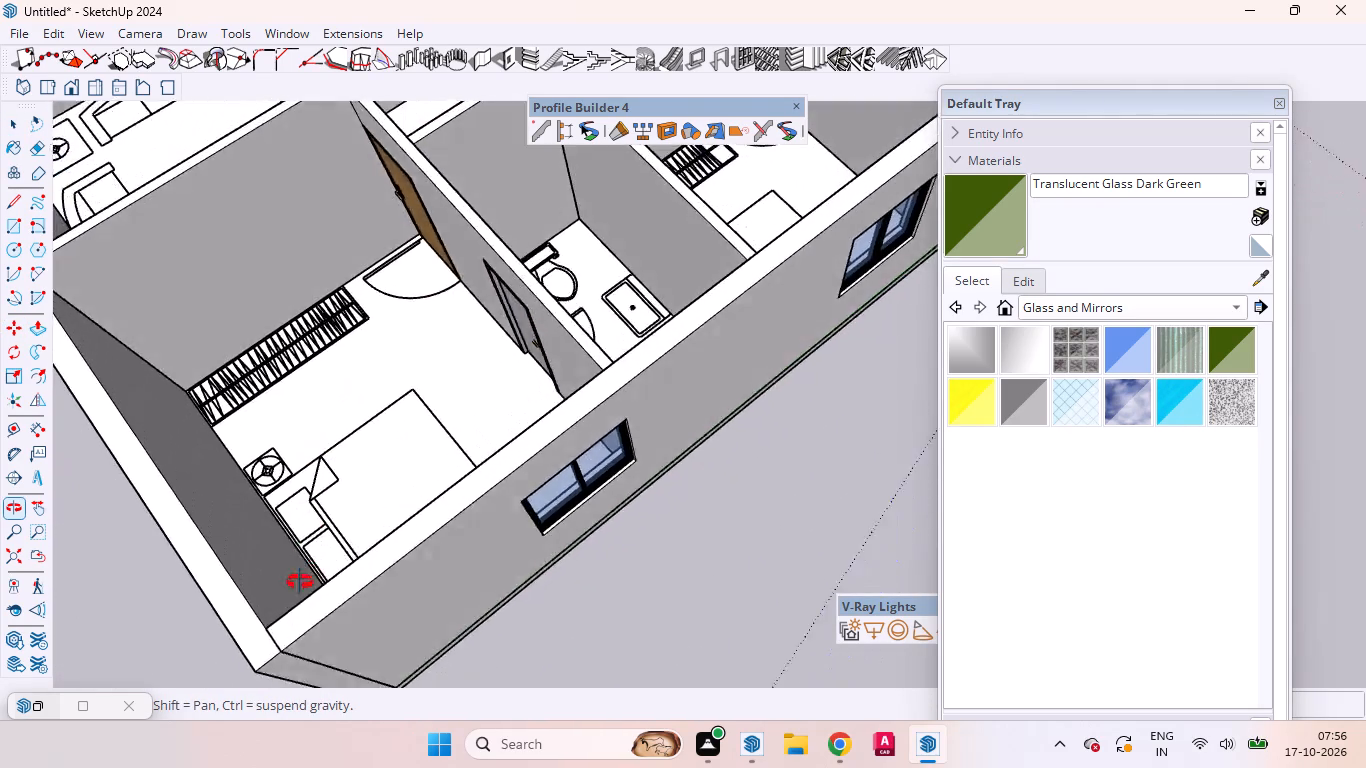
middle_drag(300, 582, 97, 638)
scroll(588, 541, down, 2)
scroll(575, 543, up, 1)
scroll(572, 544, down, 4)
scroll(609, 348, up, 7)
scroll(608, 343, down, 1)
scroll(608, 342, up, 2)
scroll(537, 374, down, 1)
scroll(537, 374, up, 2)
scroll(536, 375, down, 8)
middle_drag(620, 382, 875, 326)
scroll(648, 347, down, 10)
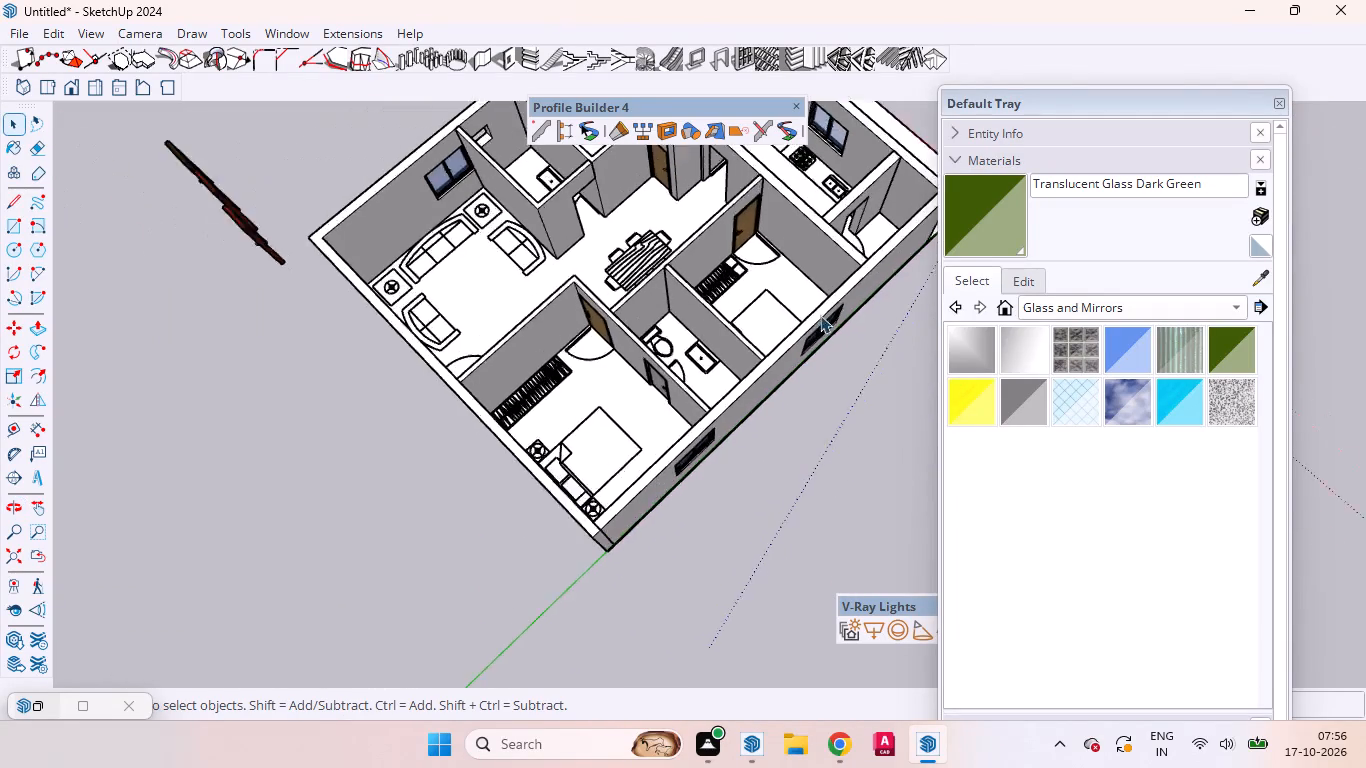
scroll(820, 315, down, 1)
scroll(657, 362, up, 1)
middle_drag(694, 352, 990, 223)
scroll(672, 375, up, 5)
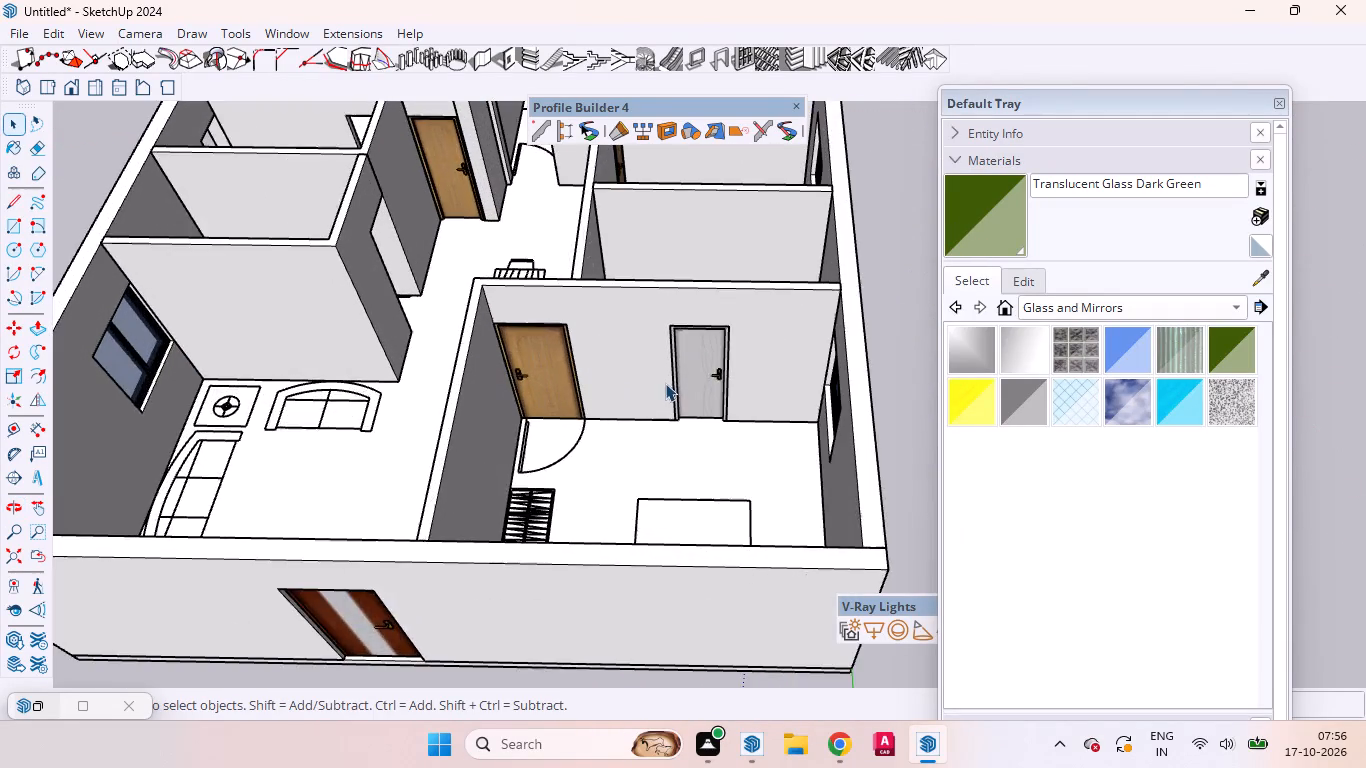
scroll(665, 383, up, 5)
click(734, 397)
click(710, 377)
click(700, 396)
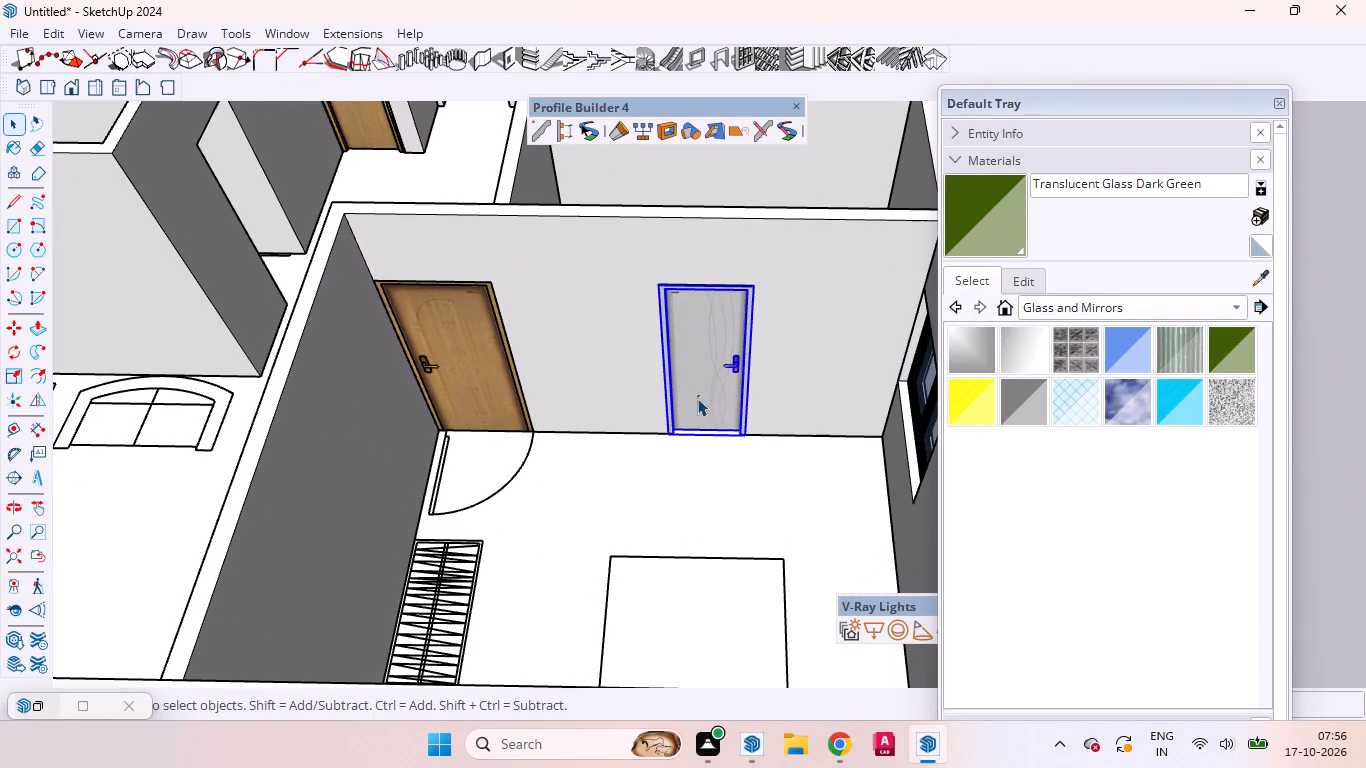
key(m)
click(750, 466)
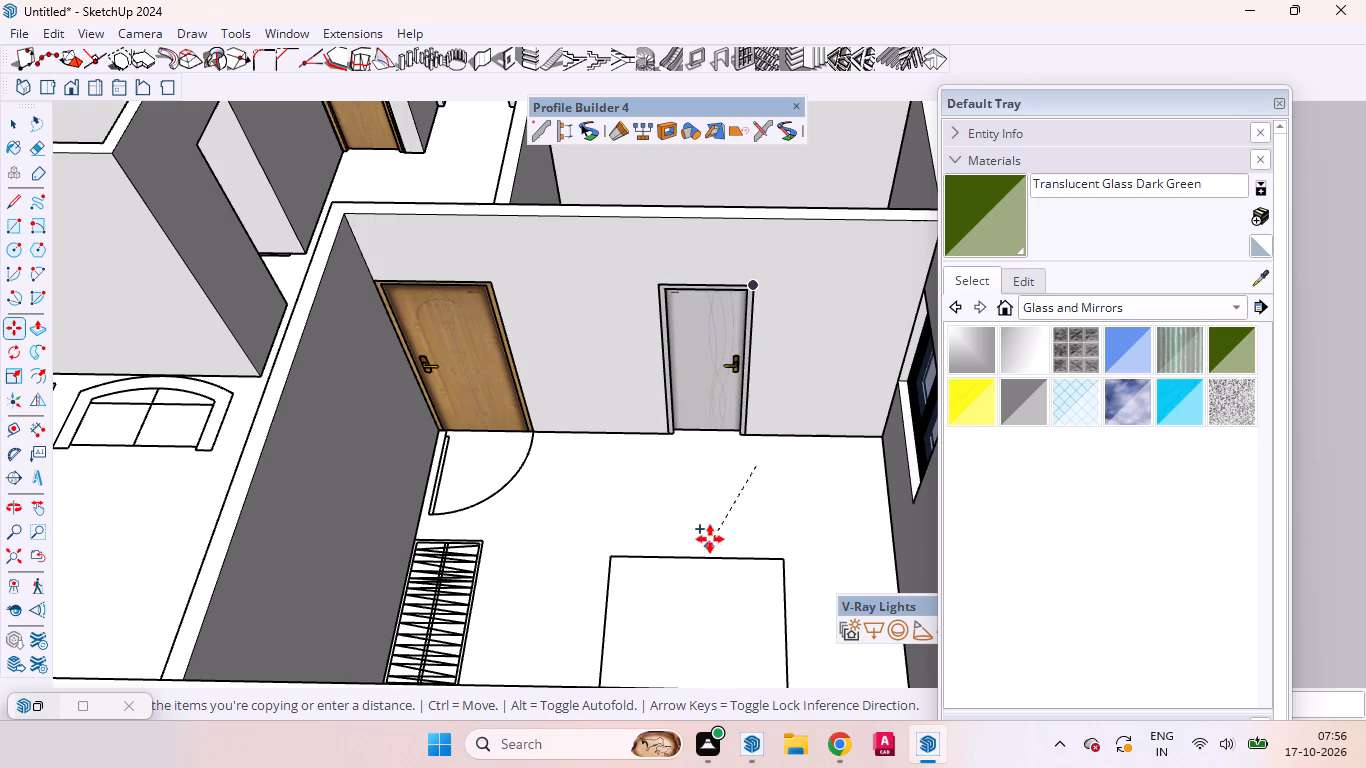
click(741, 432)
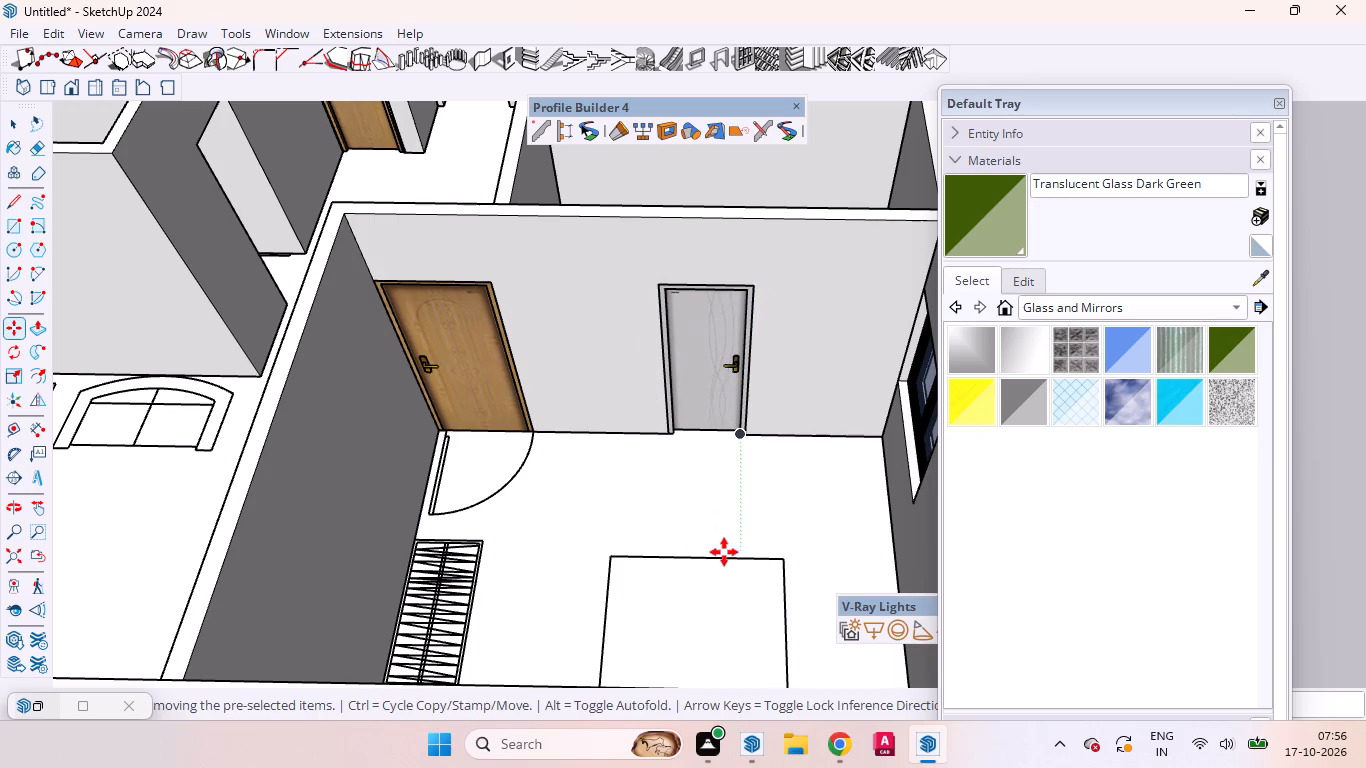
Copy the white bathroom door by its bottom handle-side corner onto the bedroom floor in front of the doorway.
key(space)
click(737, 411)
key(m)
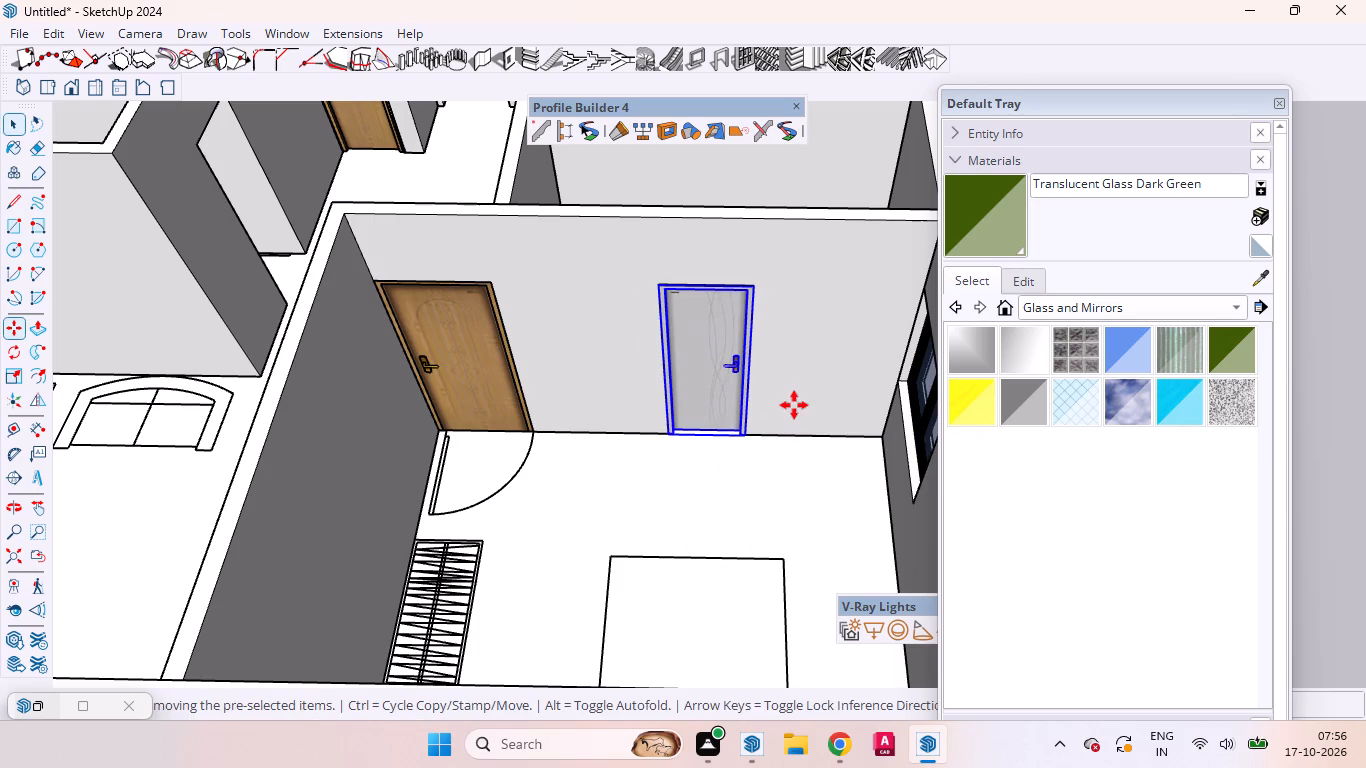
click(739, 443)
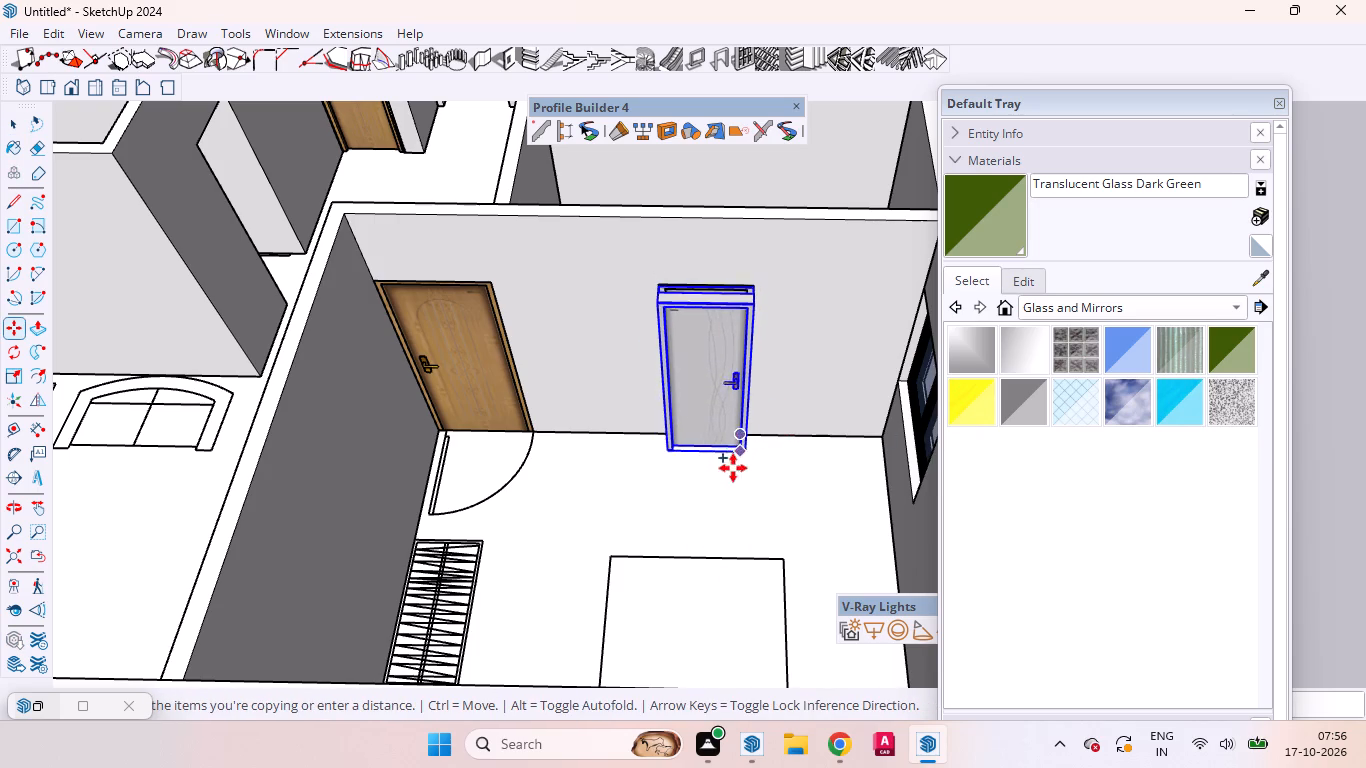
click(731, 501)
key(space)
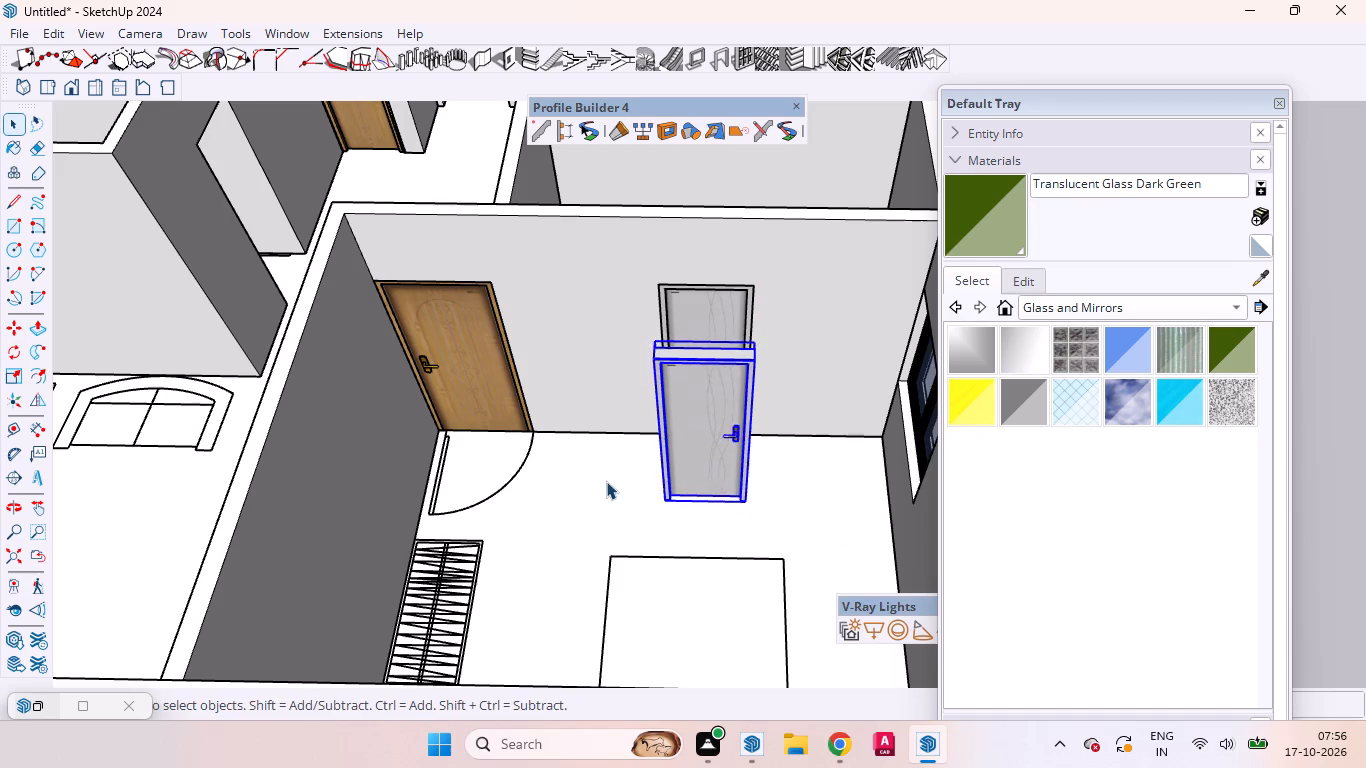
Rotate the copied white door 90 degrees about the bed outline's corner on the floor, then deselect it.
scroll(618, 480, down, 5)
middle_drag(690, 481, 577, 564)
scroll(575, 564, up, 1)
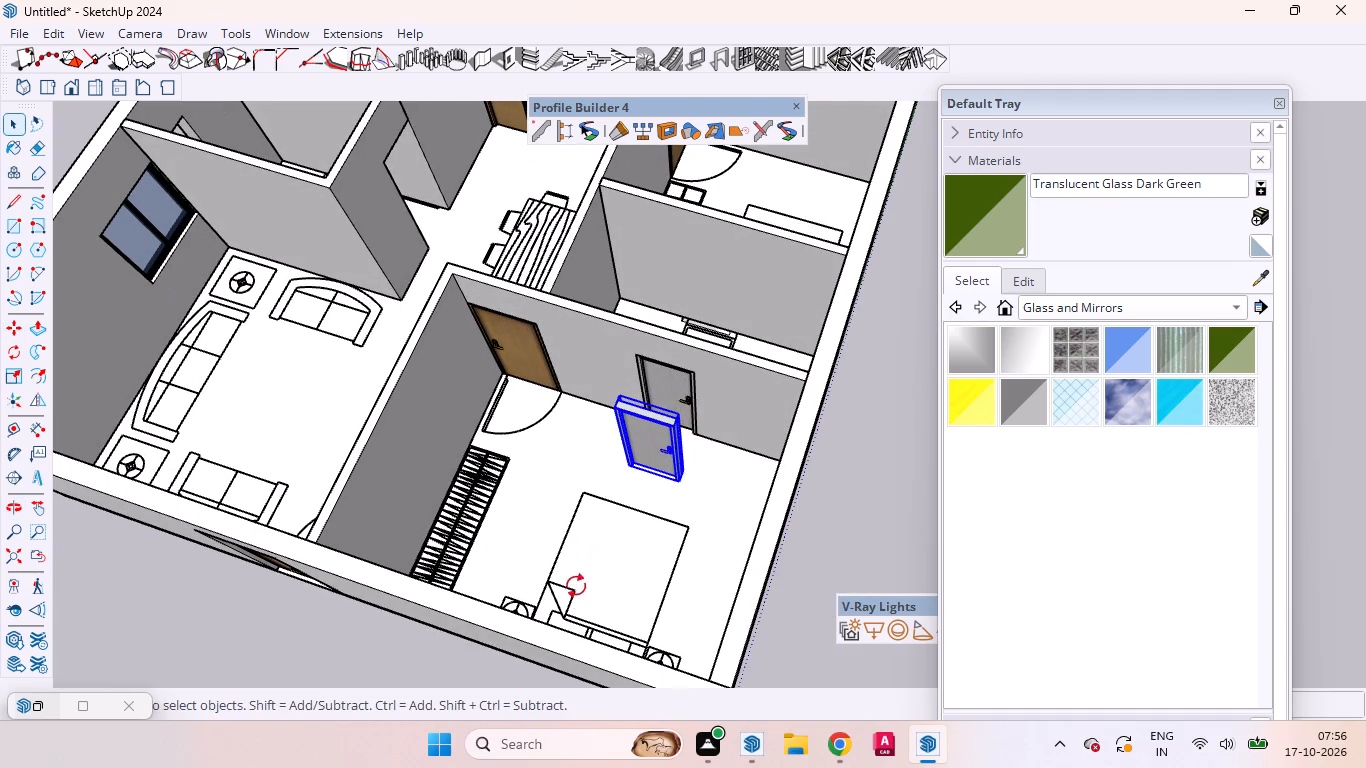
key(q)
click(689, 532)
click(584, 496)
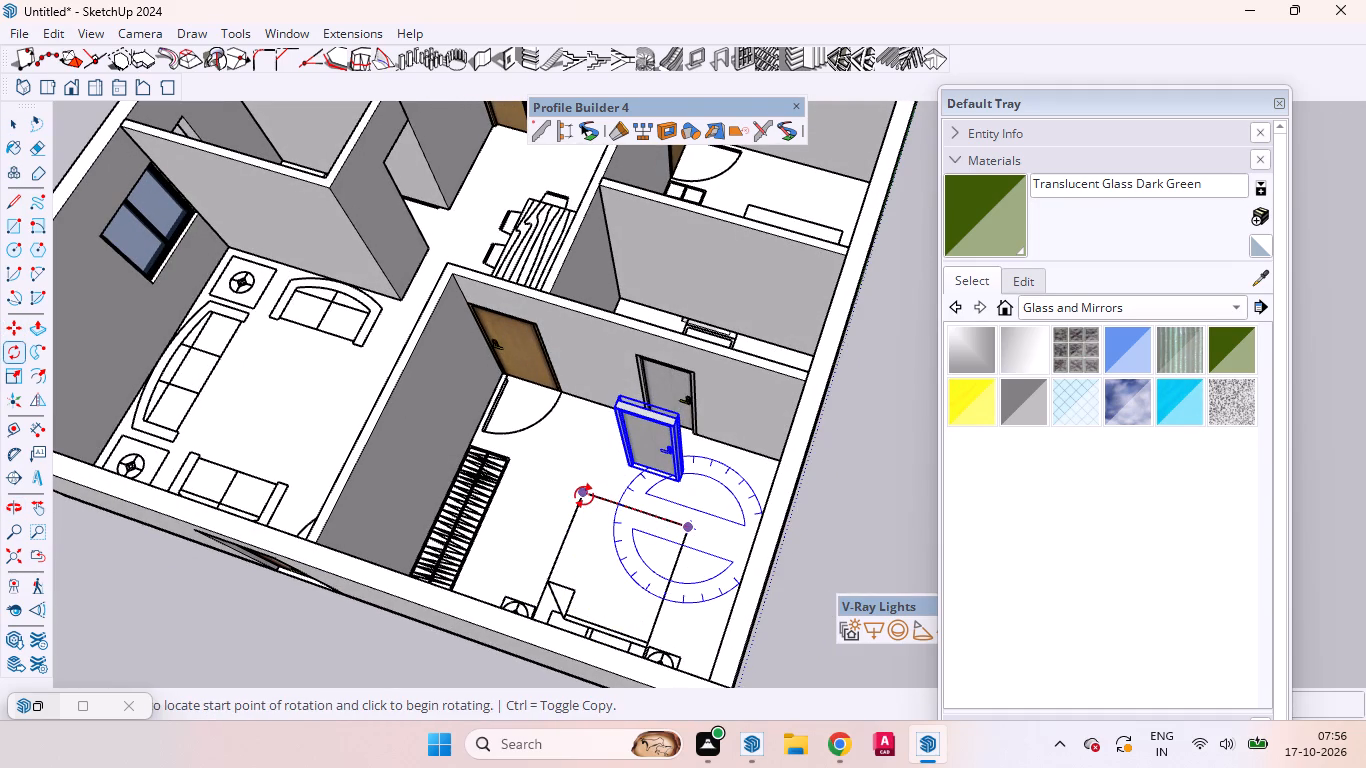
text(90)
key(Return)
key(space)
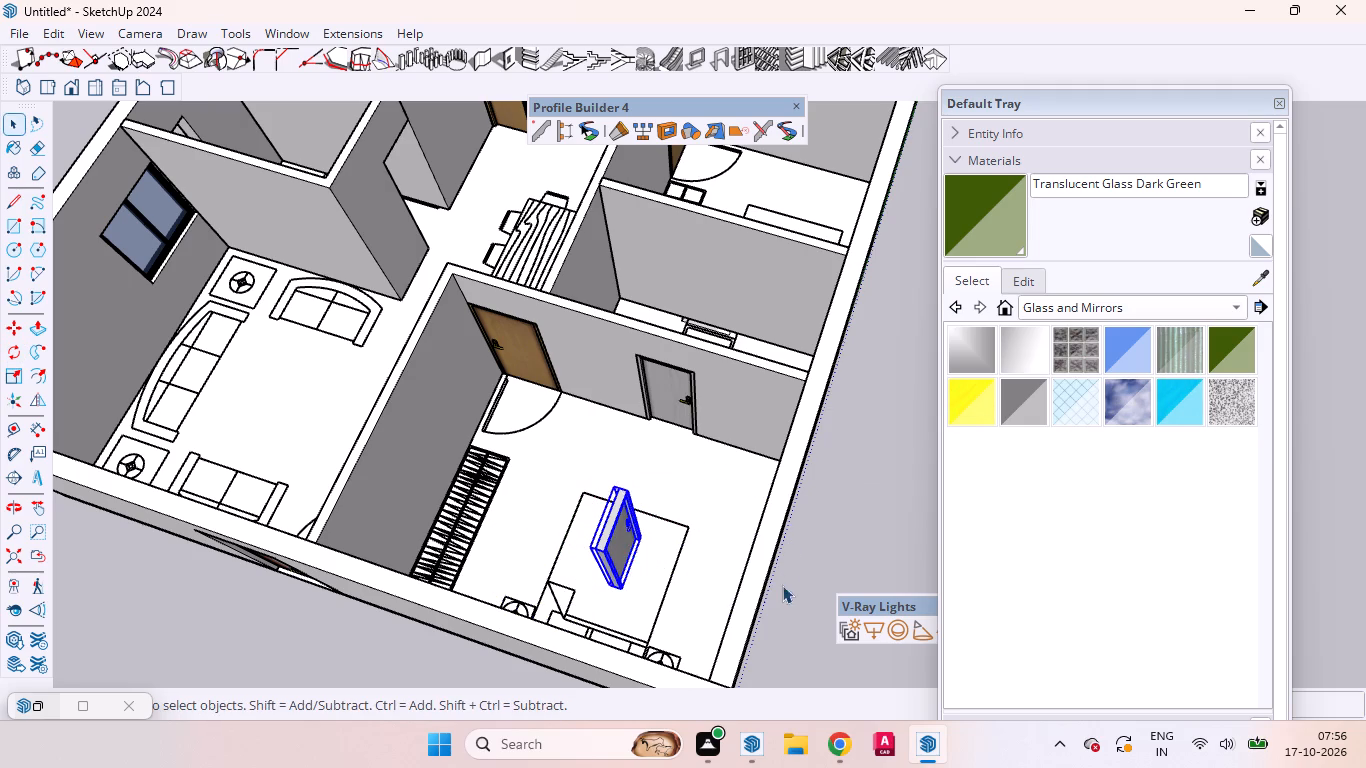
click(787, 586)
Move the rotated white door by its bottom handle-side corner onto the floor corner of the washbasin room doorway facing the dining table, then deselect it.
middle_drag(628, 564, 347, 456)
scroll(488, 392, up, 11)
scroll(538, 428, down, 1)
scroll(538, 428, up, 3)
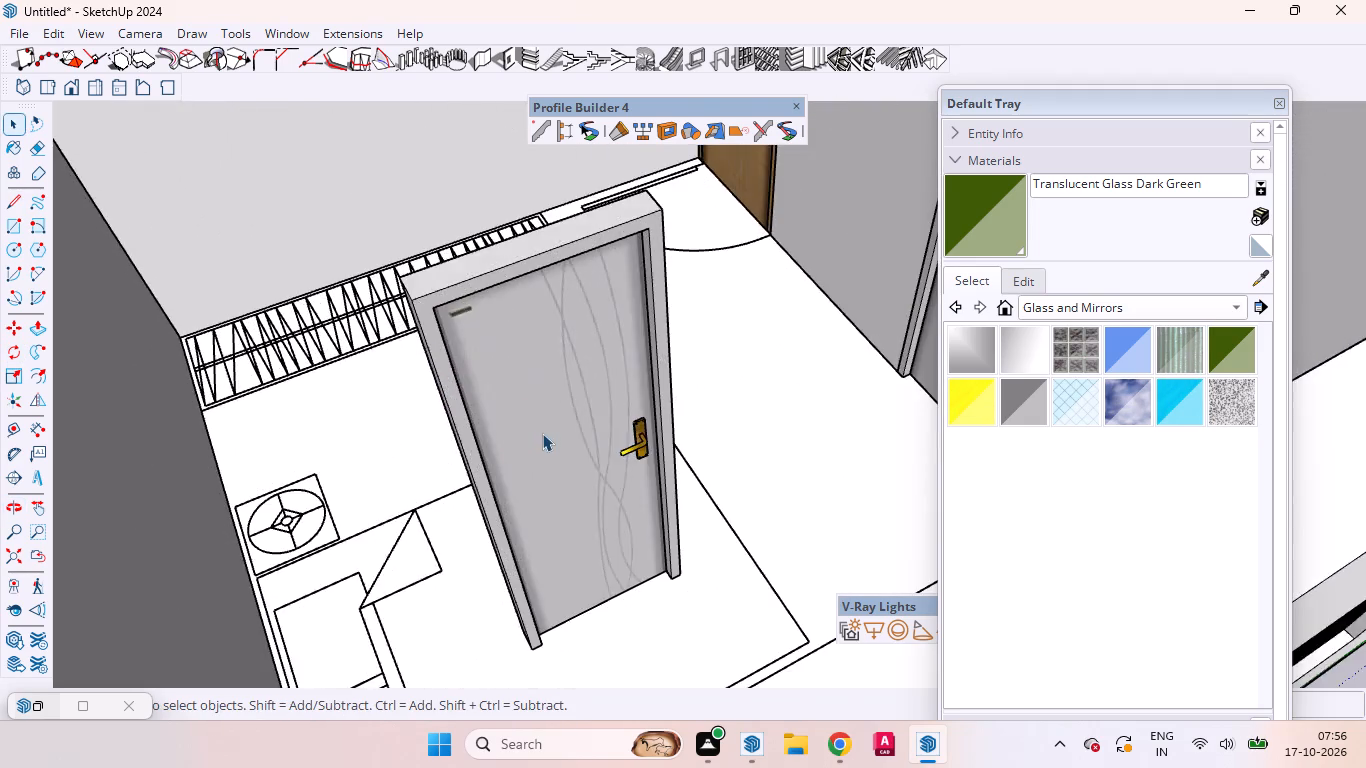
middle_drag(544, 436, 537, 502)
click(558, 533)
key(m)
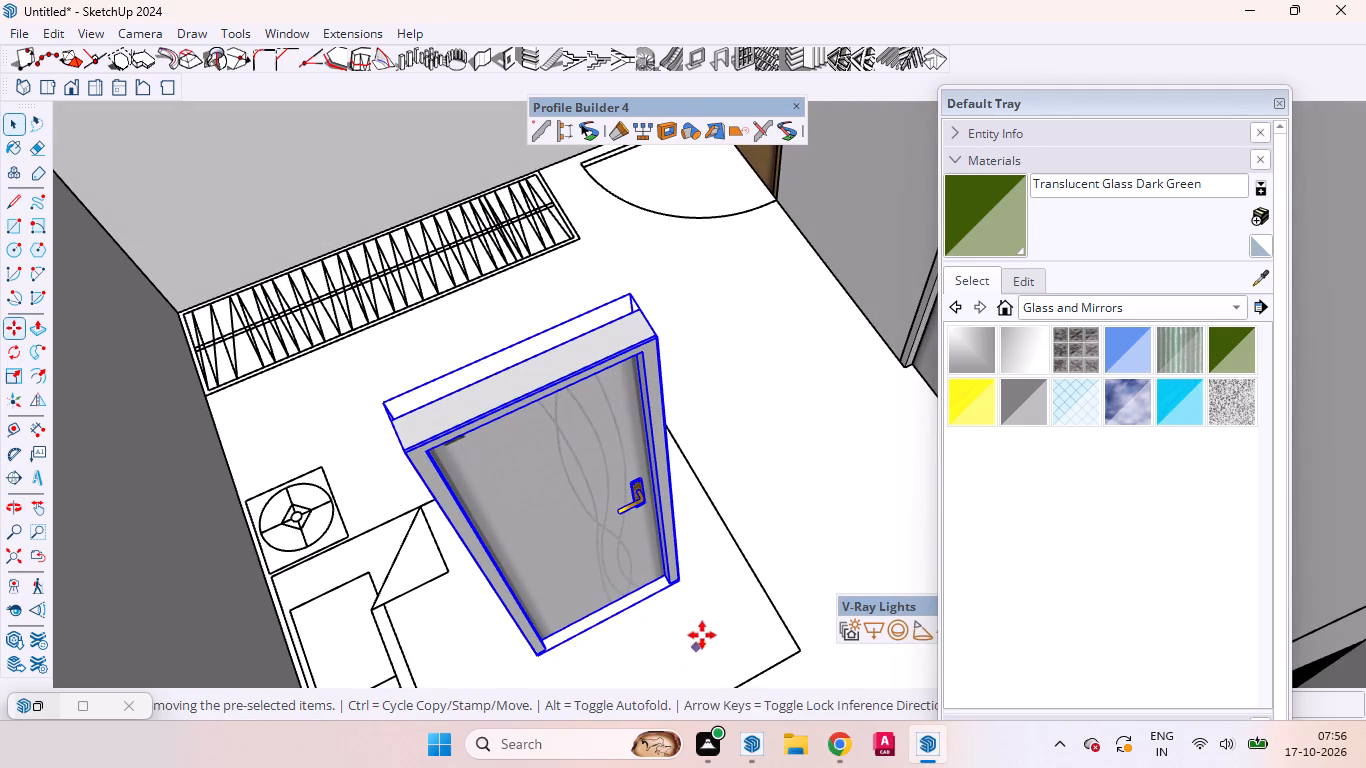
scroll(681, 589, up, 20)
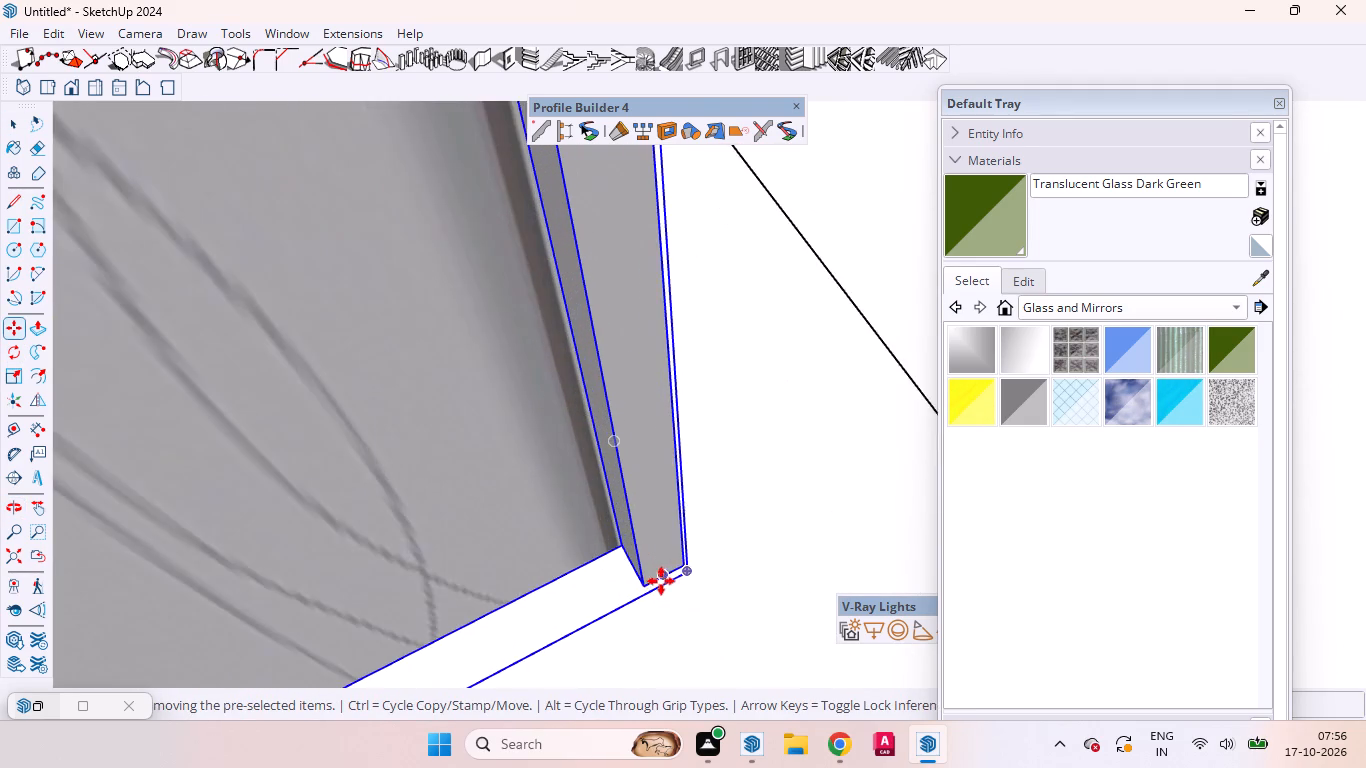
scroll(661, 581, up, 4)
scroll(668, 583, down, 2)
scroll(668, 583, up, 9)
scroll(688, 559, down, 5)
scroll(688, 559, up, 4)
scroll(688, 559, down, 2)
scroll(688, 559, up, 1)
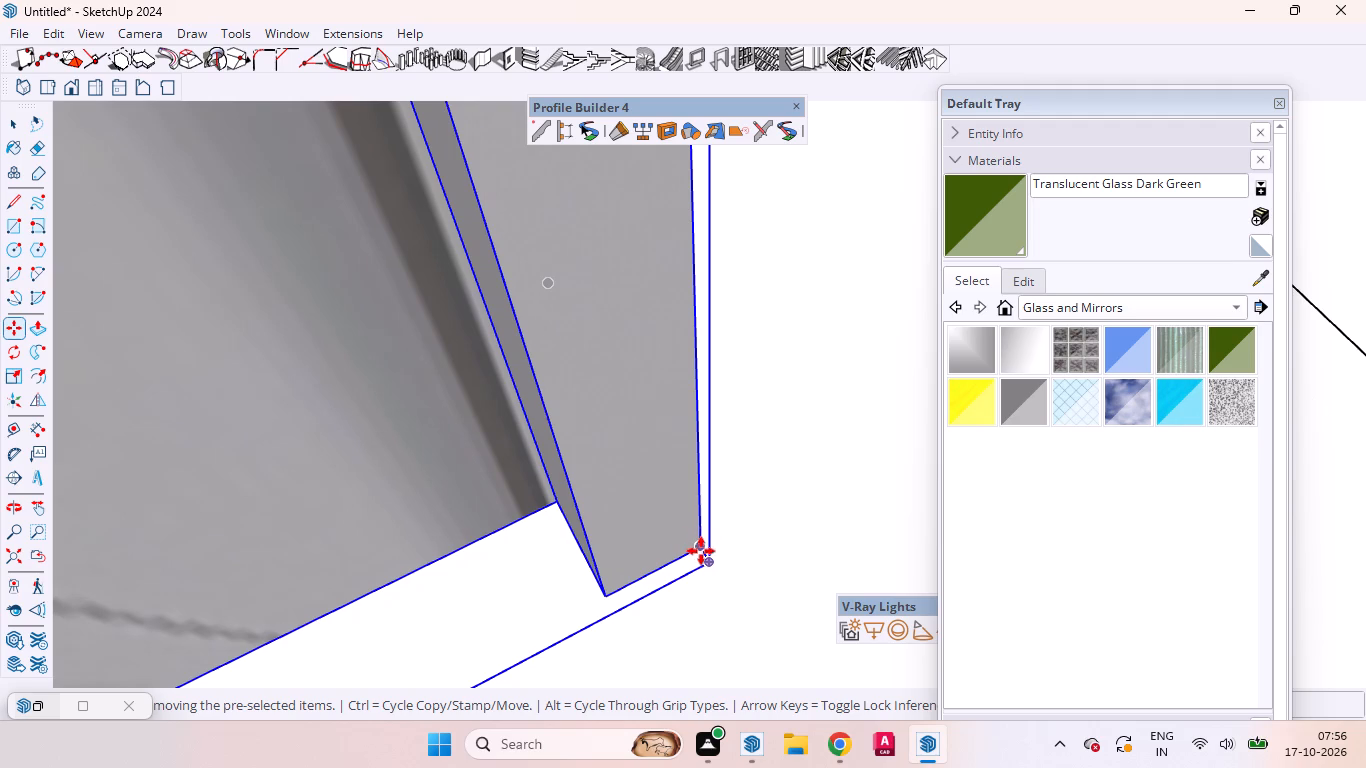
click(702, 548)
scroll(649, 540, down, 1)
scroll(649, 540, up, 3)
scroll(649, 540, down, 12)
scroll(619, 578, up, 4)
scroll(620, 579, down, 3)
scroll(620, 582, up, 1)
scroll(621, 582, down, 1)
scroll(652, 585, up, 1)
scroll(653, 585, down, 6)
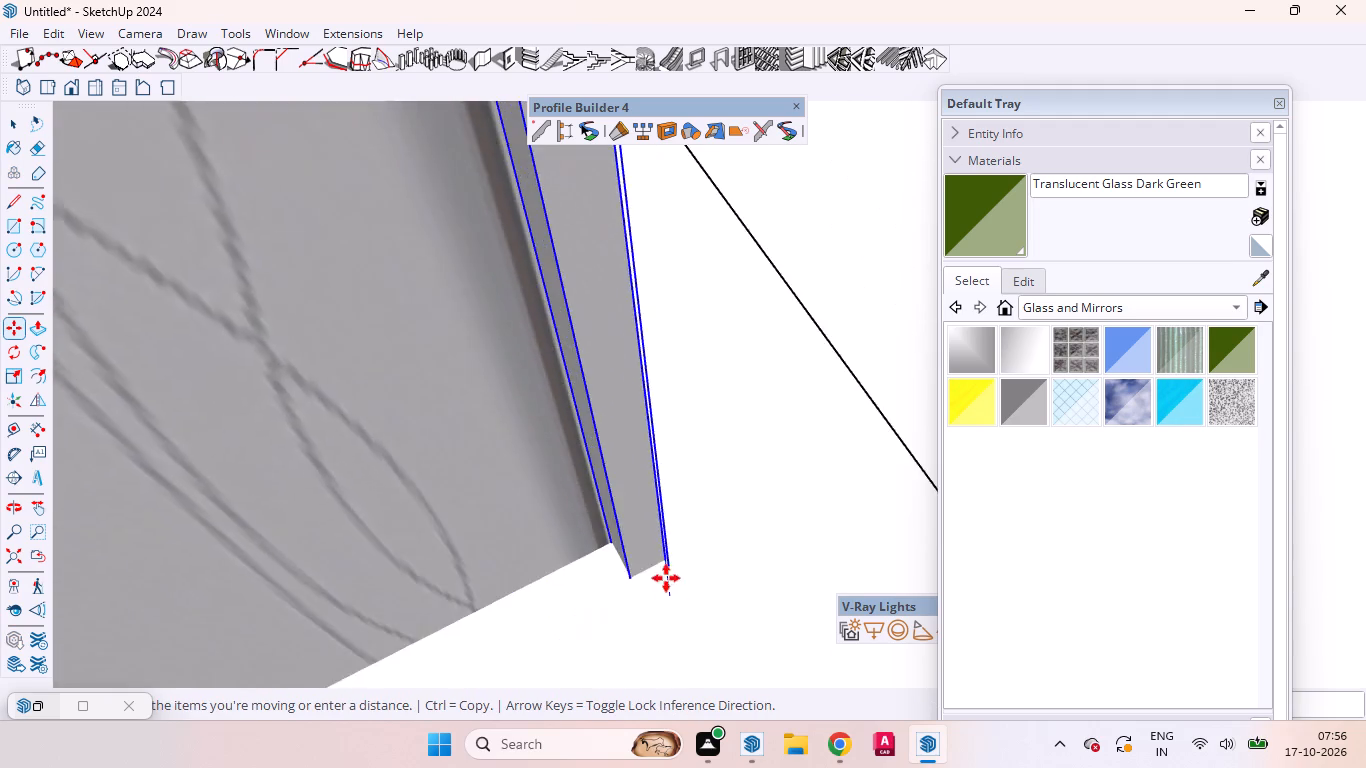
scroll(666, 578, down, 9)
scroll(649, 567, up, 1)
scroll(645, 571, down, 9)
scroll(608, 598, up, 1)
scroll(606, 599, down, 20)
scroll(606, 599, down, 2)
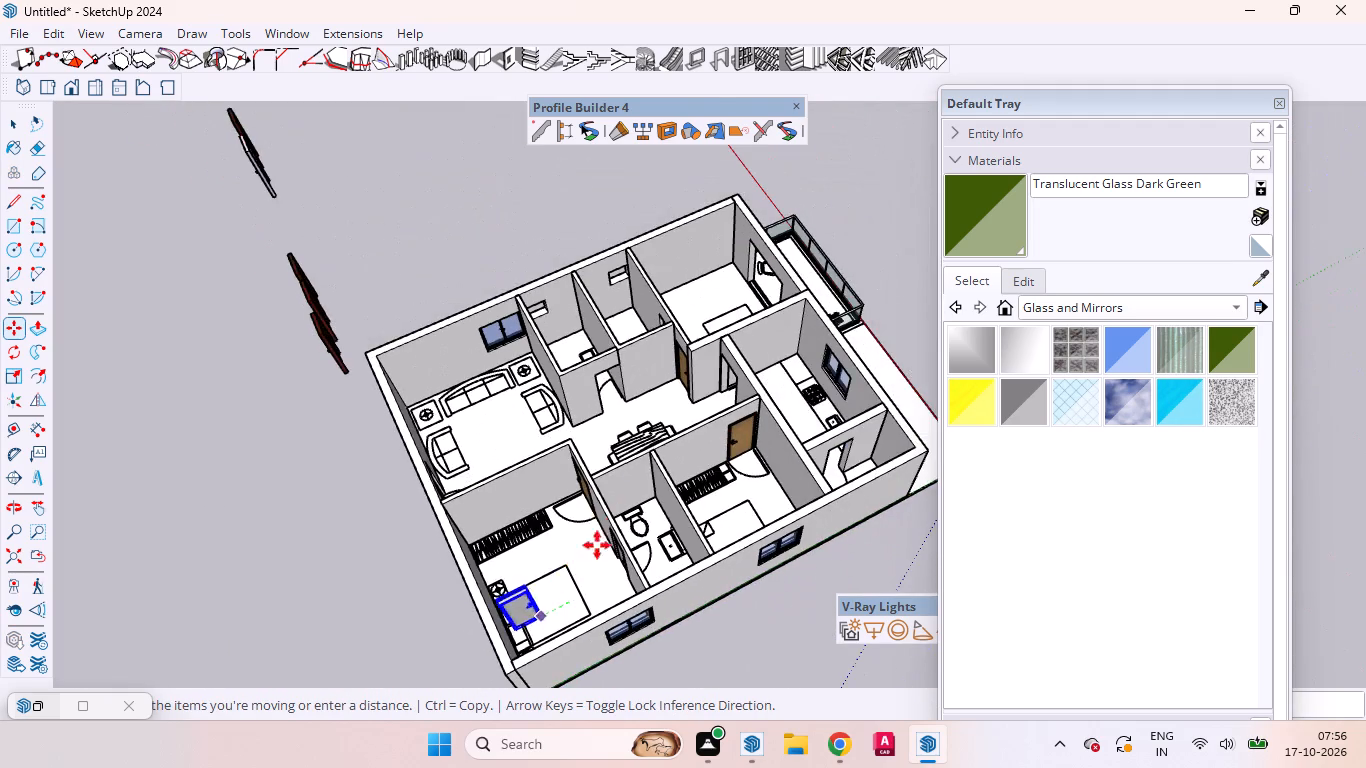
scroll(647, 426, up, 3)
scroll(646, 418, down, 1)
scroll(646, 417, up, 15)
scroll(600, 380, down, 1)
scroll(600, 380, up, 7)
scroll(585, 392, down, 8)
scroll(585, 392, up, 1)
scroll(585, 392, down, 1)
scroll(588, 402, up, 13)
scroll(598, 405, down, 1)
scroll(599, 405, up, 2)
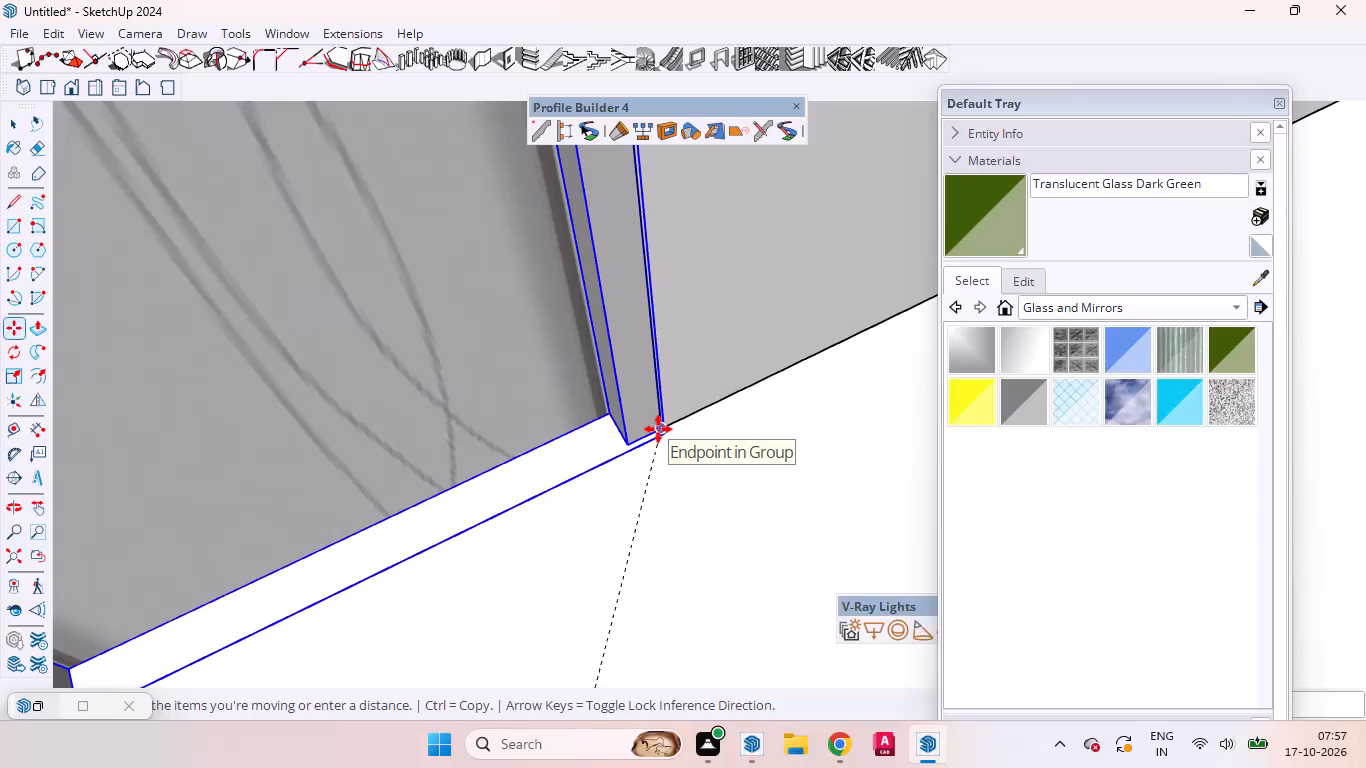
click(658, 429)
scroll(608, 490, down, 5)
scroll(611, 490, up, 2)
scroll(612, 490, down, 16)
scroll(617, 487, up, 5)
scroll(617, 492, down, 6)
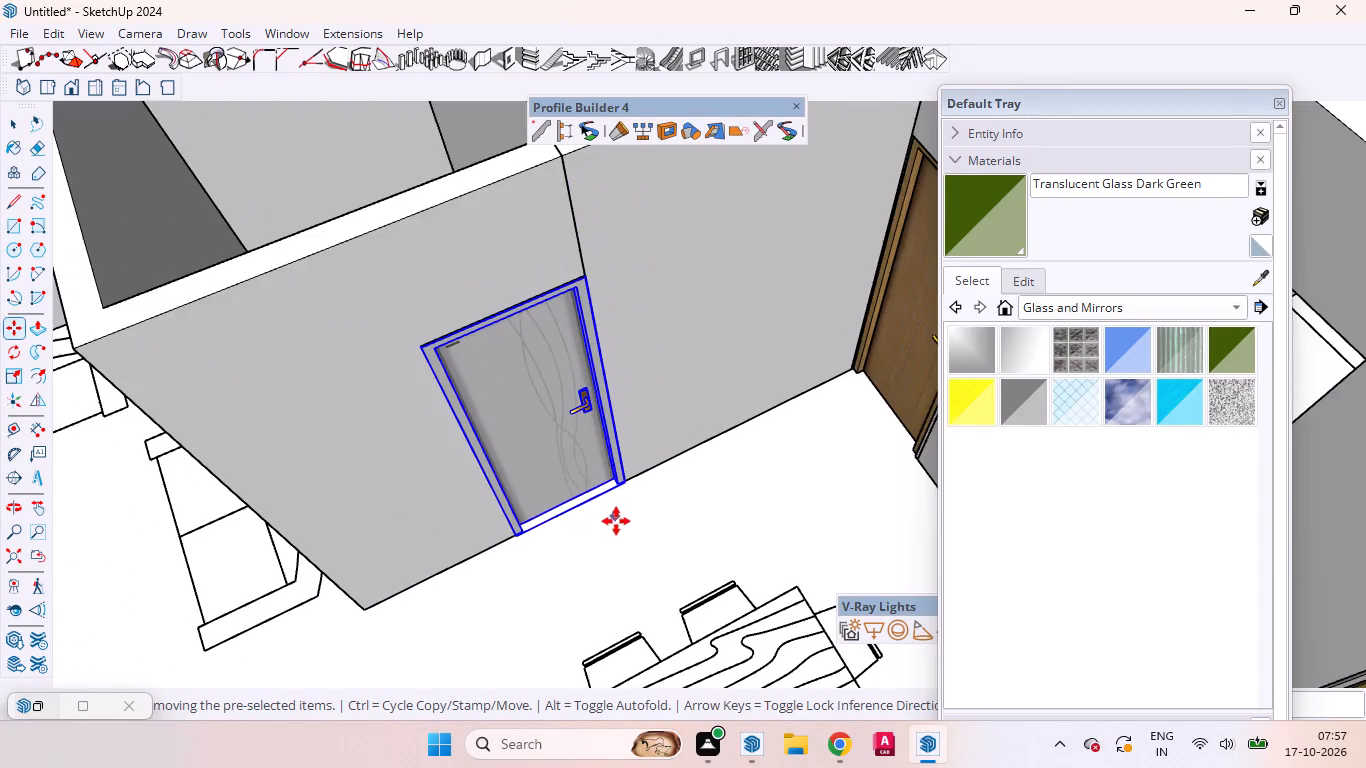
middle_drag(616, 523, 691, 509)
scroll(692, 509, up, 1)
scroll(678, 522, down, 6)
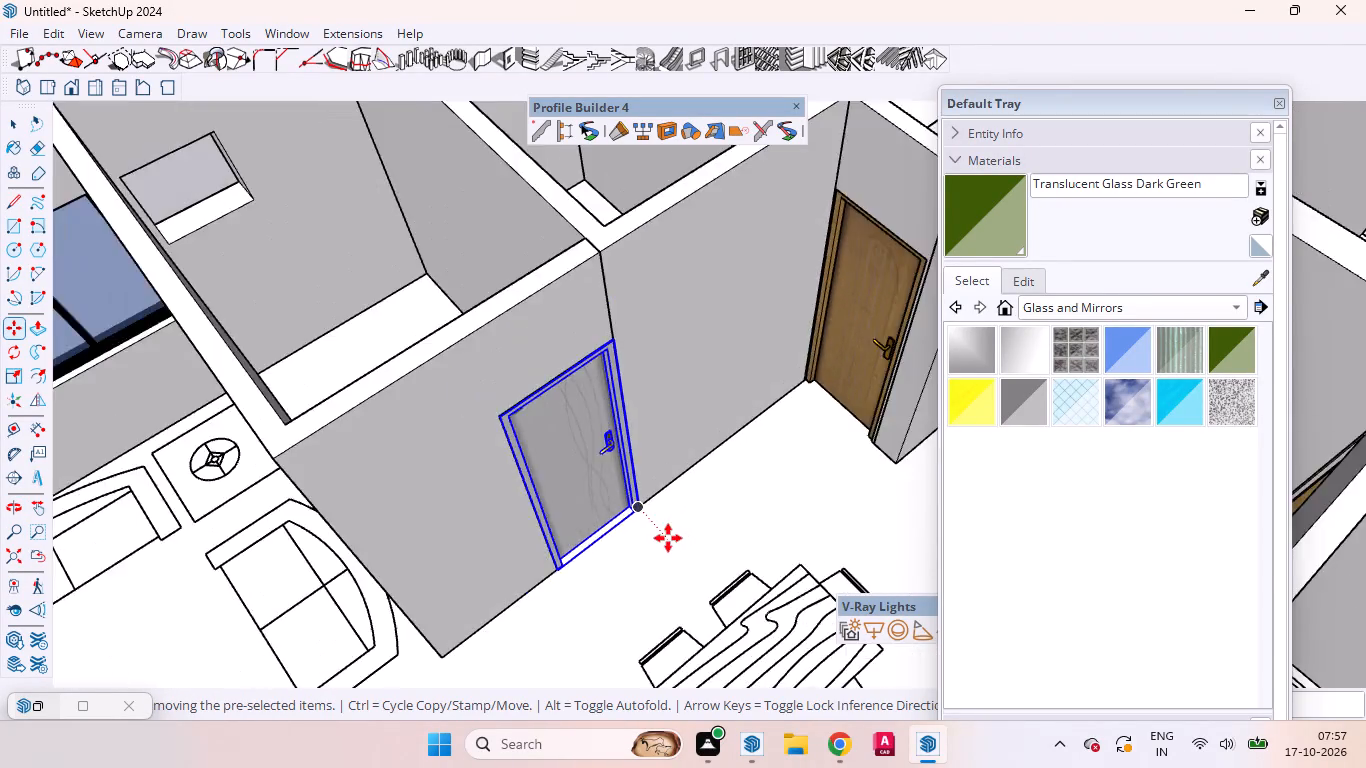
scroll(668, 538, down, 16)
scroll(649, 532, up, 1)
scroll(649, 532, down, 6)
key(space)
click(536, 372)
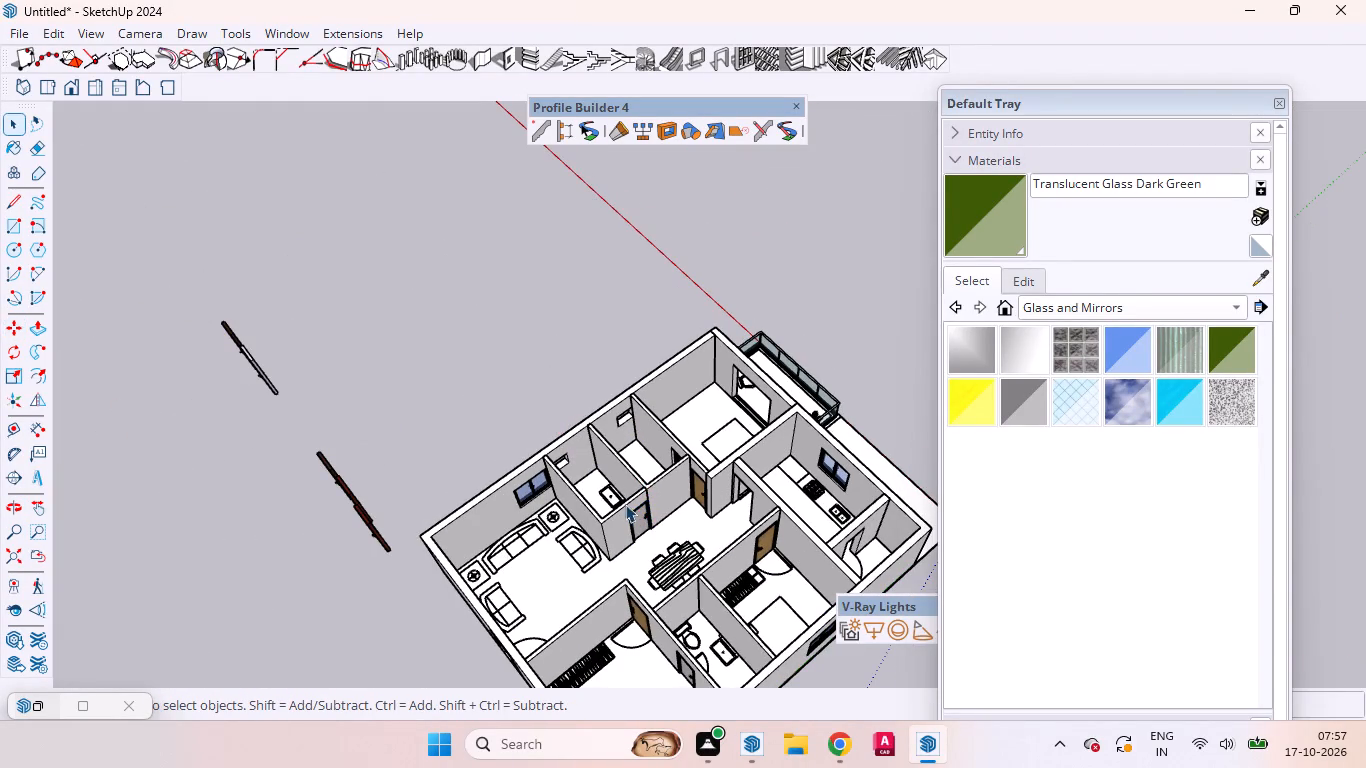
Examine the fitted white washbasin room door and the remaining doorways around the dining area.
scroll(630, 504, up, 5)
scroll(654, 513, down, 2)
scroll(658, 514, up, 3)
middle_drag(682, 550, 745, 576)
scroll(747, 569, up, 1)
scroll(534, 446, down, 5)
scroll(529, 411, up, 2)
scroll(528, 409, down, 2)
scroll(607, 504, up, 2)
scroll(619, 510, down, 1)
scroll(631, 511, up, 4)
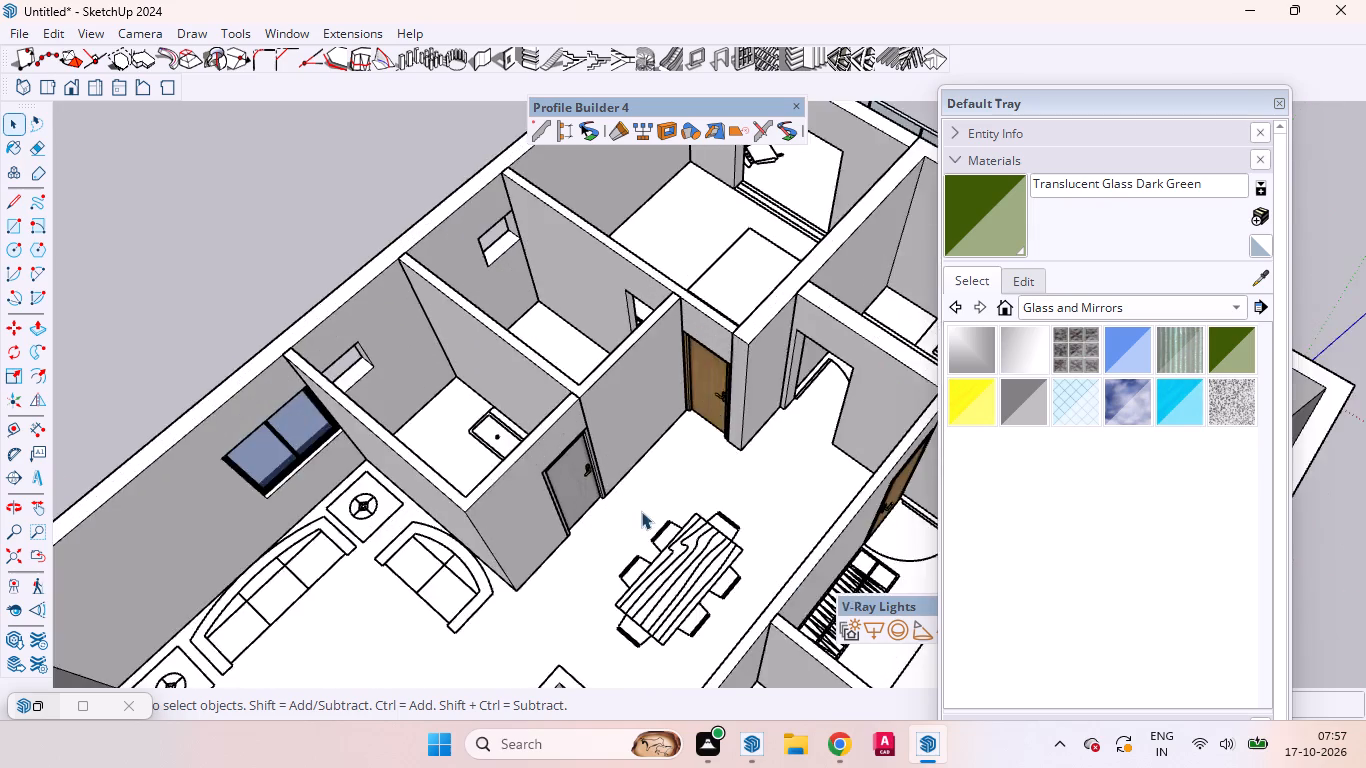
scroll(641, 511, up, 7)
middle_drag(576, 486, 555, 472)
scroll(573, 485, up, 1)
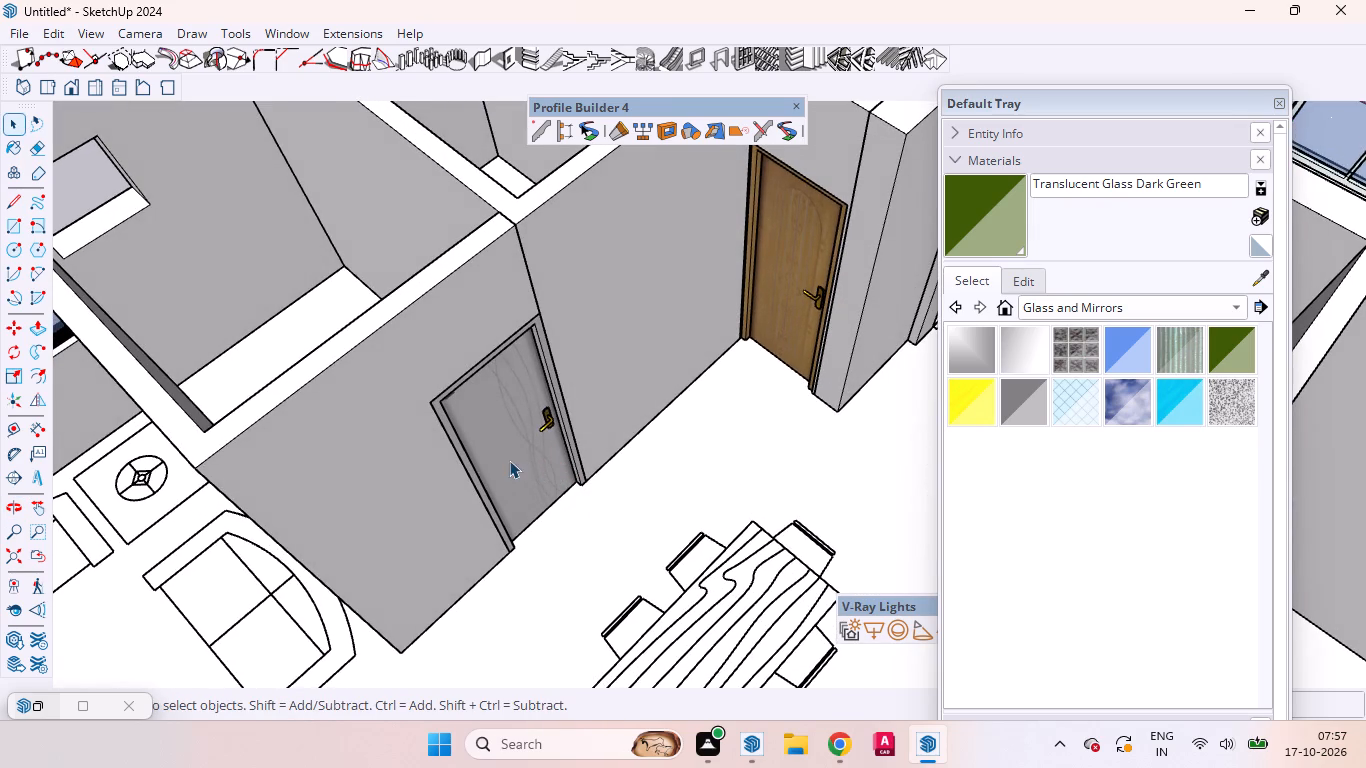
scroll(506, 459, down, 11)
scroll(505, 338, down, 4)
middle_drag(479, 481, 467, 502)
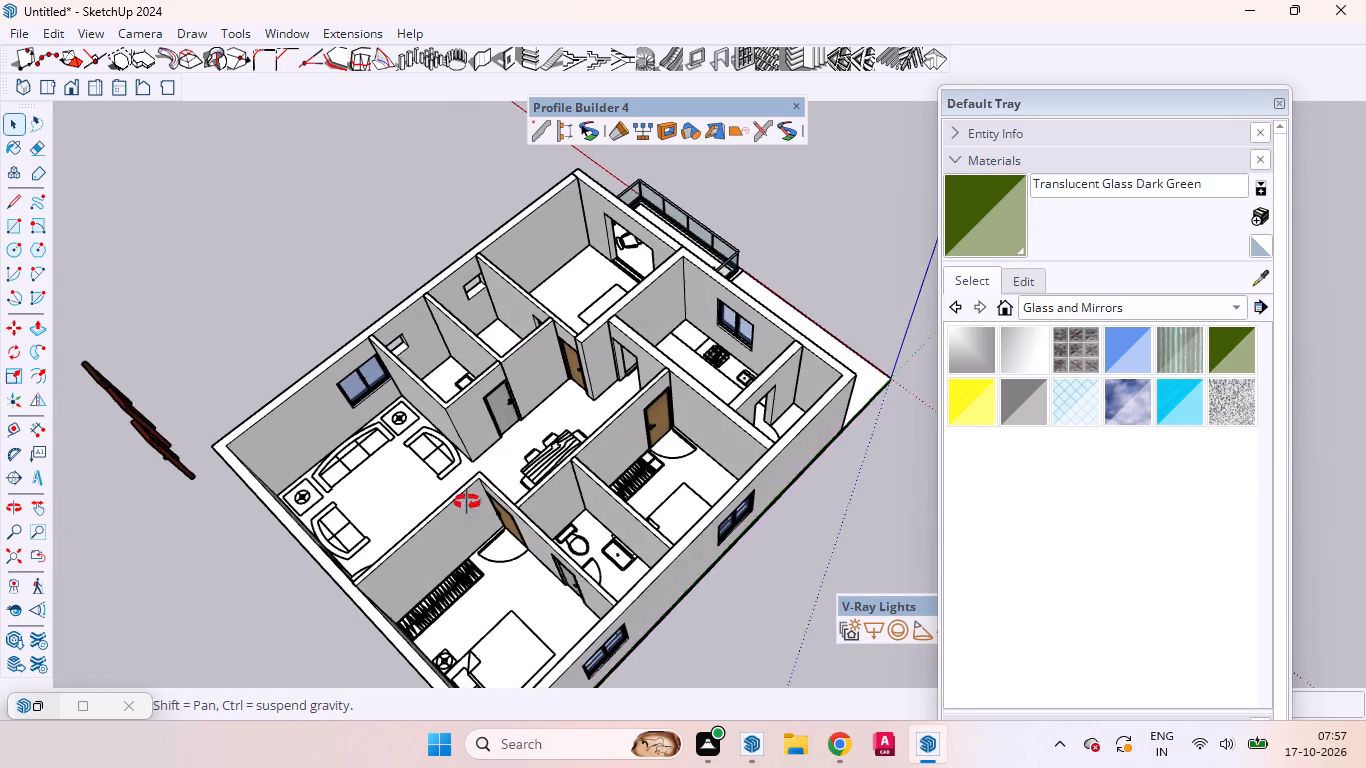
Copy the white washbasin room door by its bottom handle-side corner onto the open floor near the dining table.
middle_drag(467, 502, 343, 506)
scroll(525, 353, up, 4)
scroll(540, 344, down, 1)
scroll(543, 342, up, 10)
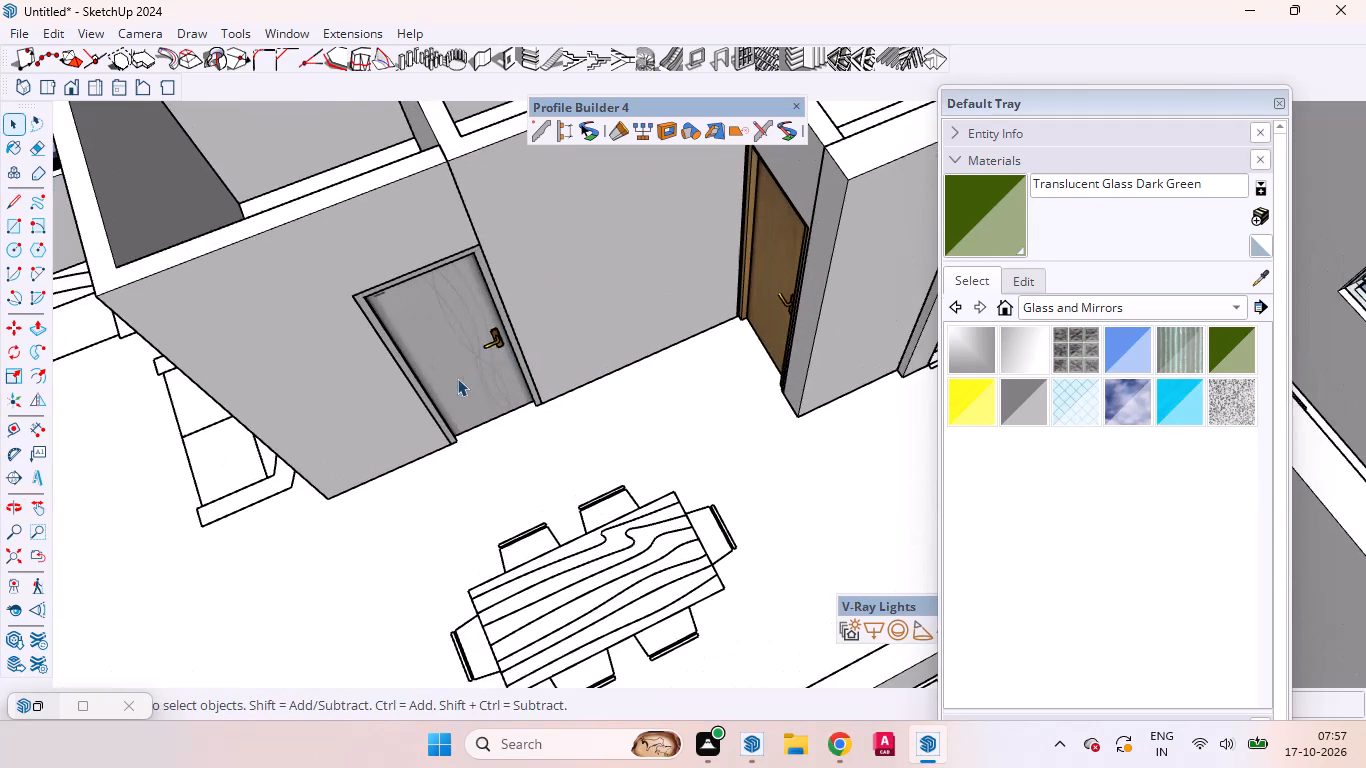
click(457, 378)
click(504, 437)
key(m)
click(544, 406)
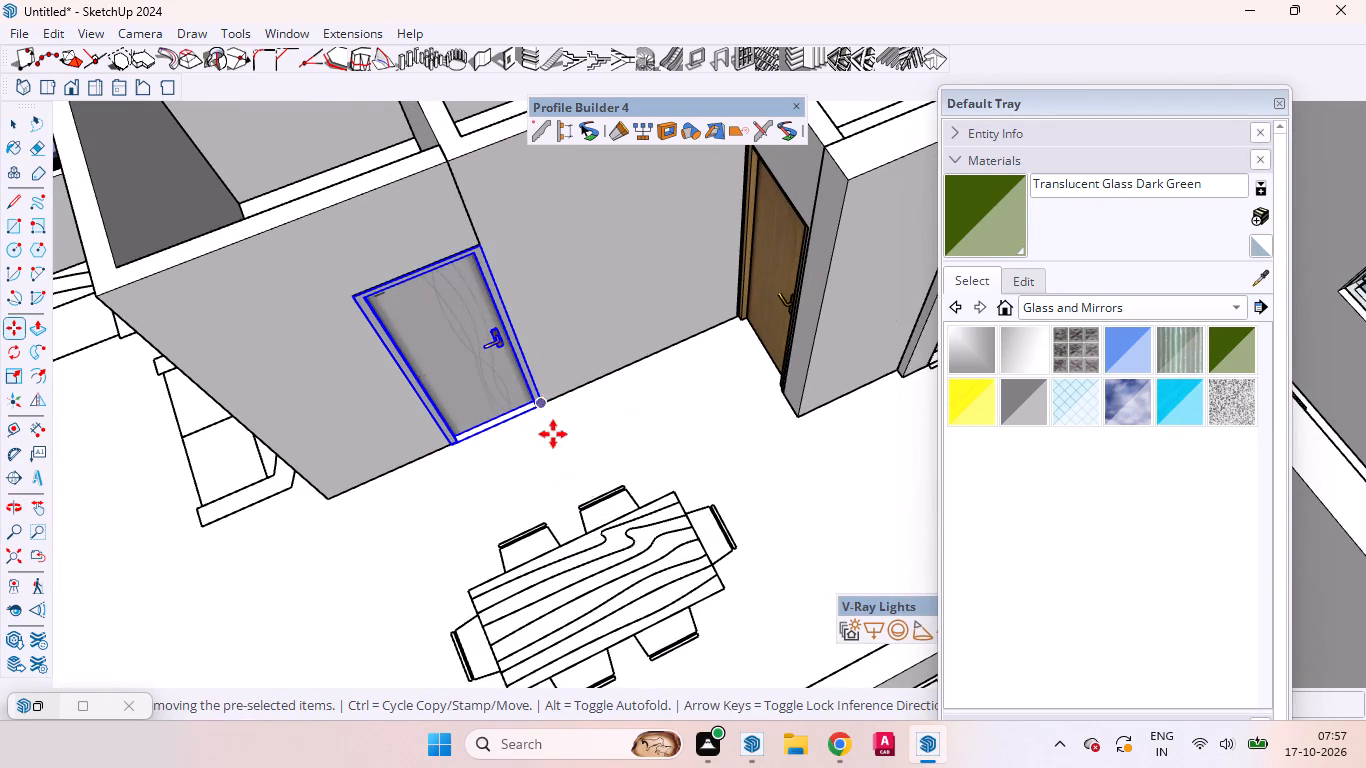
scroll(521, 471, down, 6)
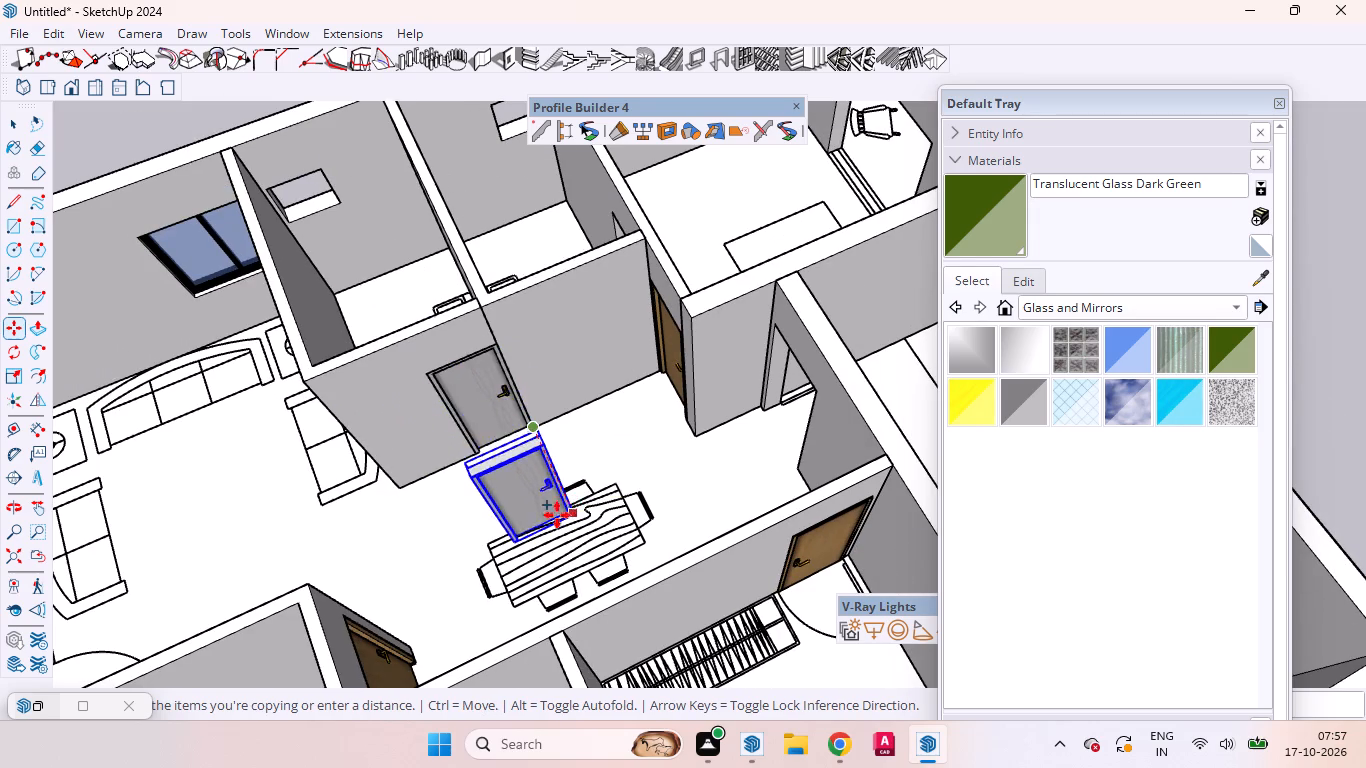
scroll(548, 515, down, 7)
click(480, 492)
Move the copied white door by its bottom handle-side corner to the doorway of the small utility room beside the kitchen.
scroll(480, 492, up, 1)
scroll(480, 492, down, 11)
scroll(654, 541, up, 7)
scroll(644, 521, down, 2)
scroll(644, 521, up, 4)
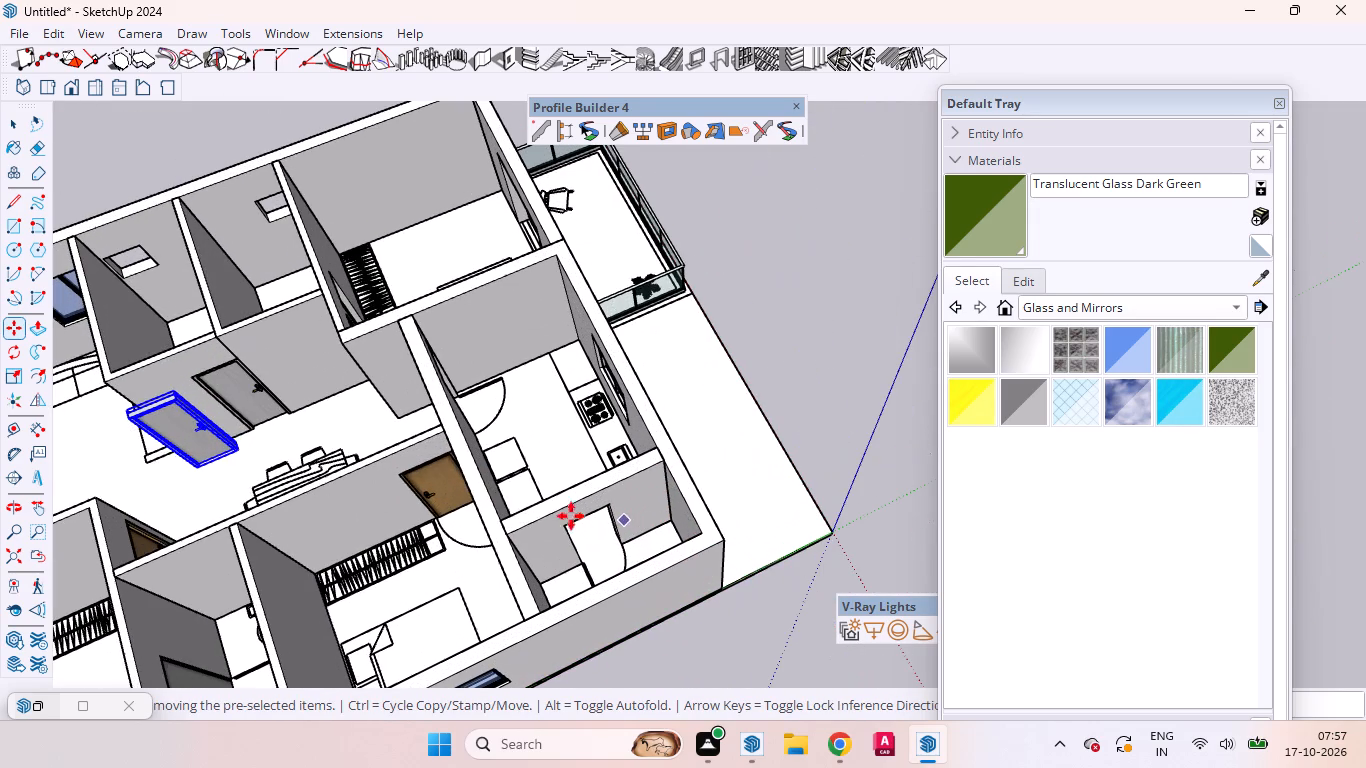
click(236, 452)
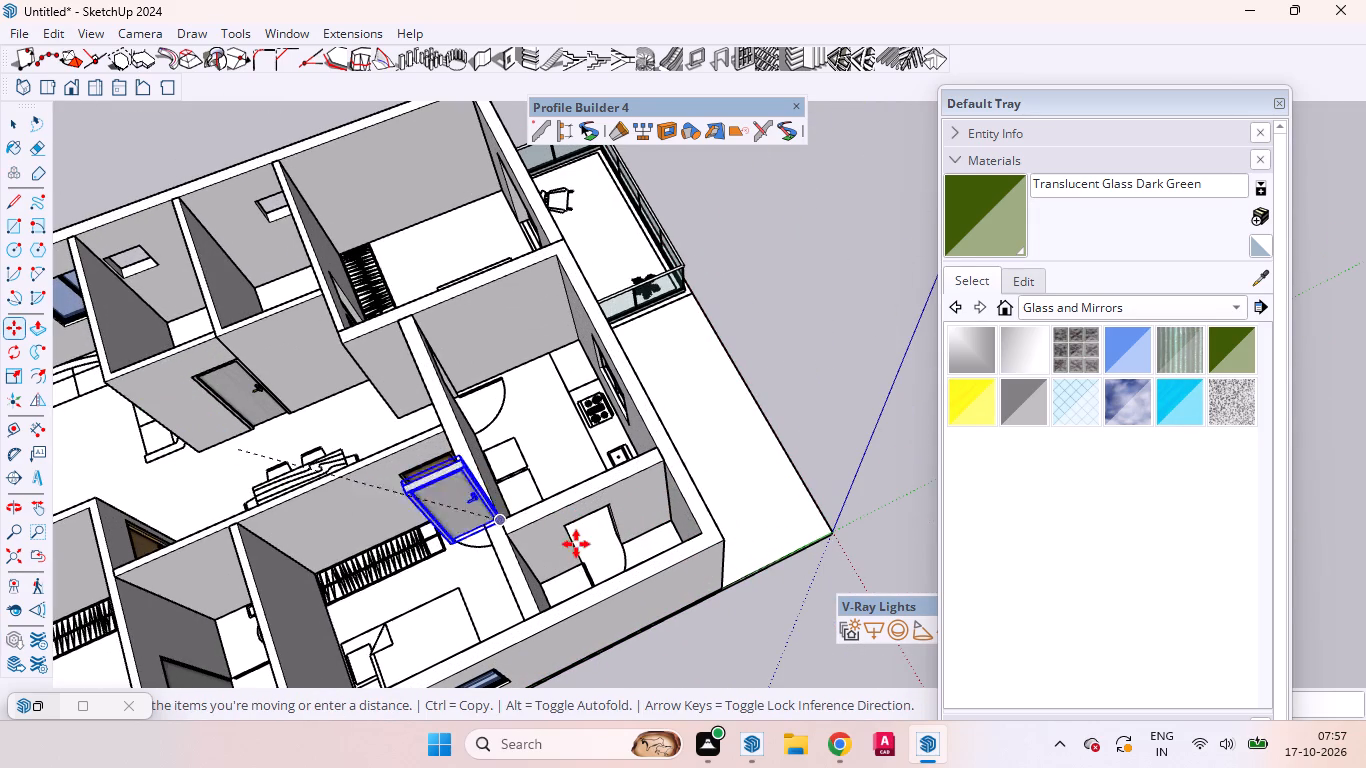
scroll(613, 533, up, 6)
scroll(621, 533, down, 2)
scroll(622, 533, up, 12)
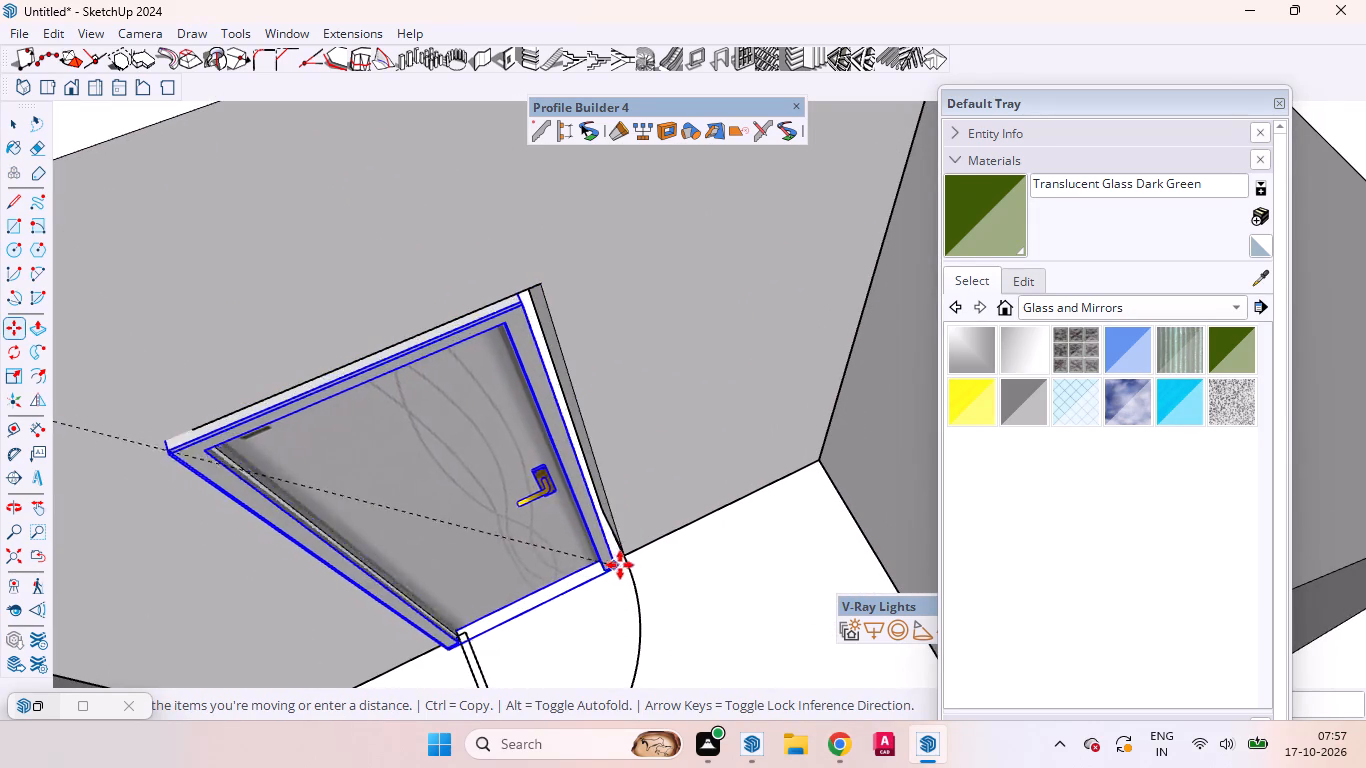
click(626, 562)
Align the white door with the utility room doorway by moving its bottom handle-side frame corner onto the opening's floor corner.
scroll(569, 610, up, 1)
middle_drag(569, 610, 561, 520)
scroll(576, 535, up, 1)
middle_drag(578, 538, 591, 566)
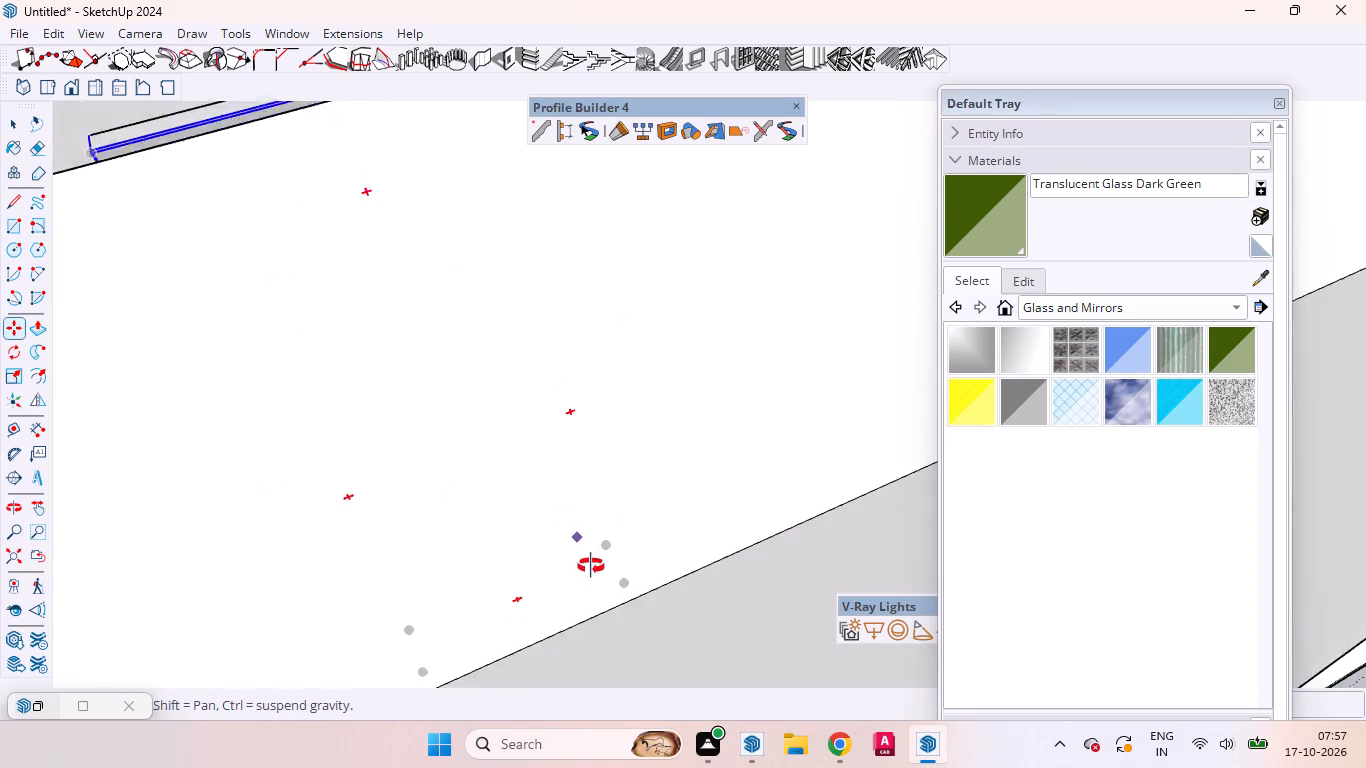
middle_drag(591, 566, 658, 667)
scroll(612, 625, down, 13)
scroll(657, 657, up, 2)
scroll(658, 659, down, 7)
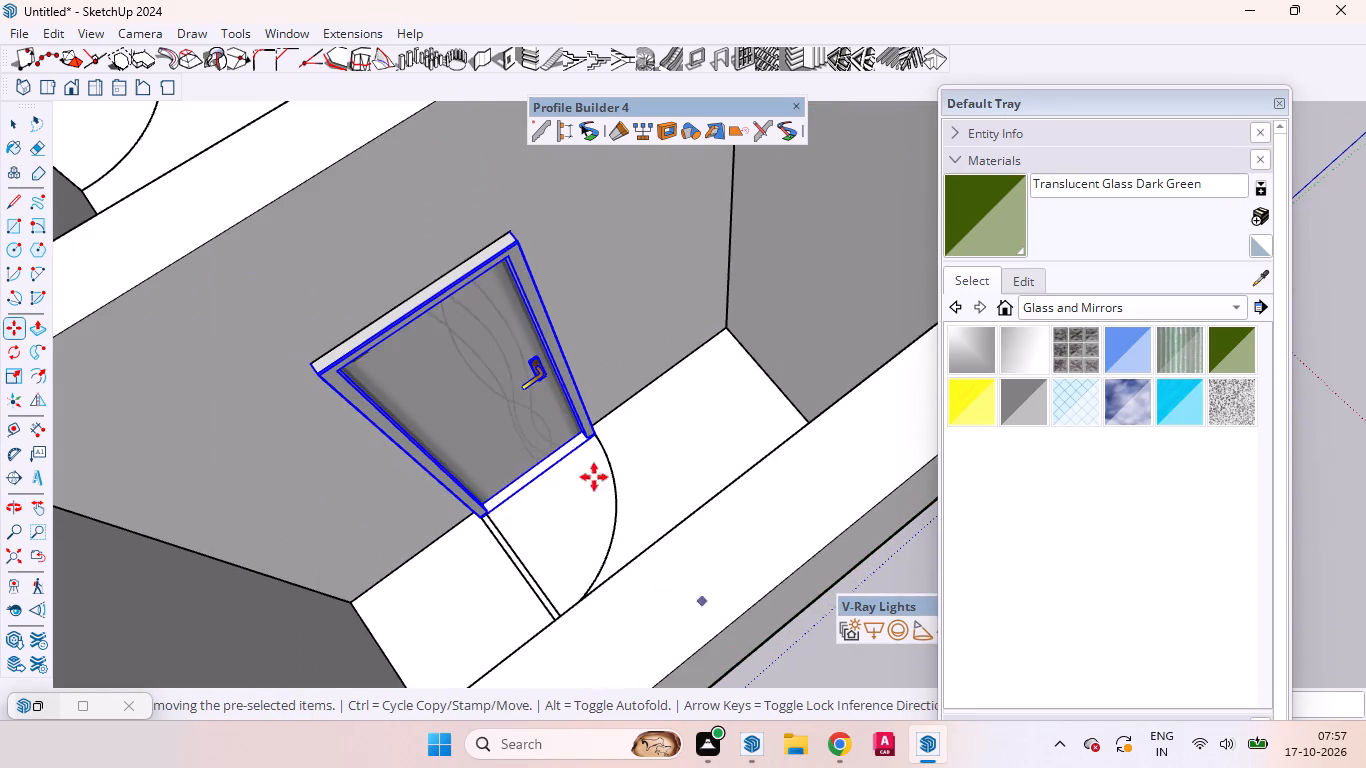
scroll(571, 414, up, 19)
scroll(628, 453, down, 3)
middle_drag(637, 490, 586, 439)
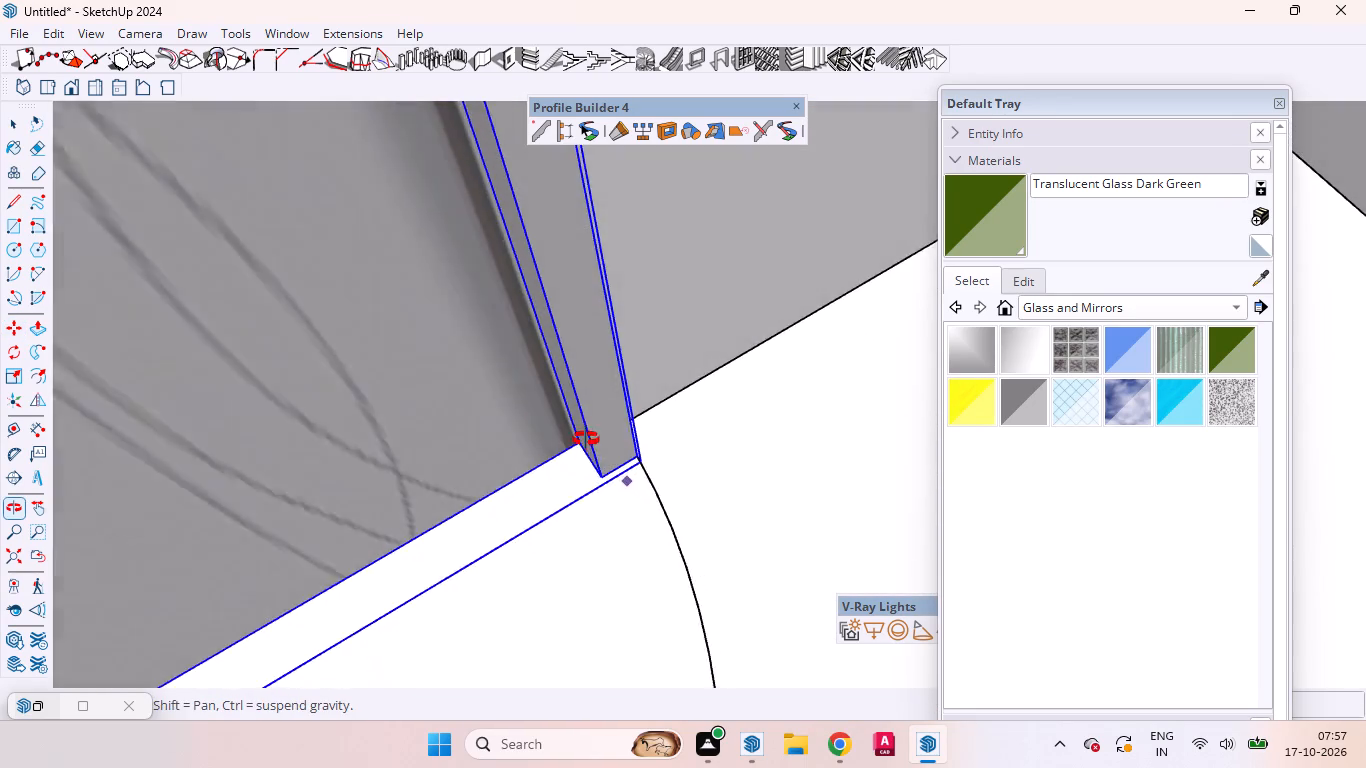
middle_drag(586, 439, 571, 429)
scroll(604, 435, up, 16)
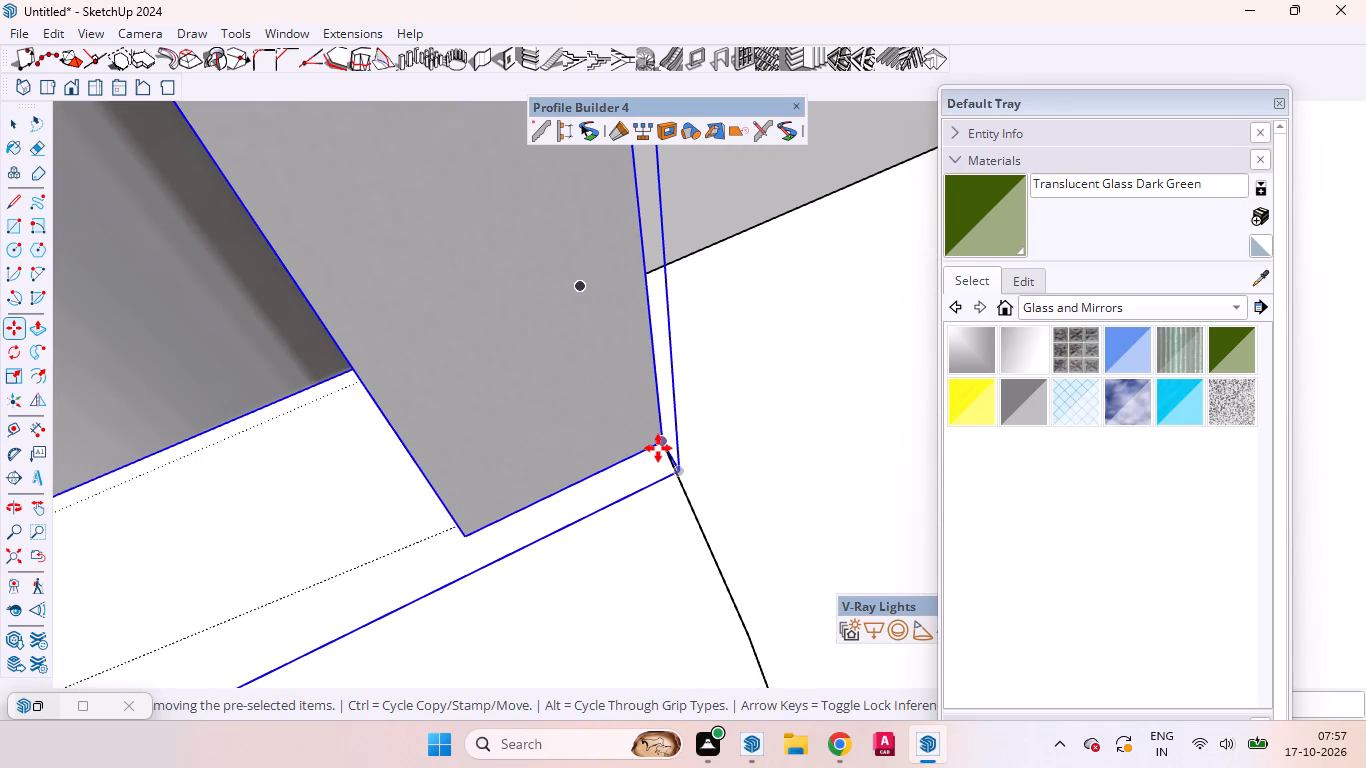
click(658, 448)
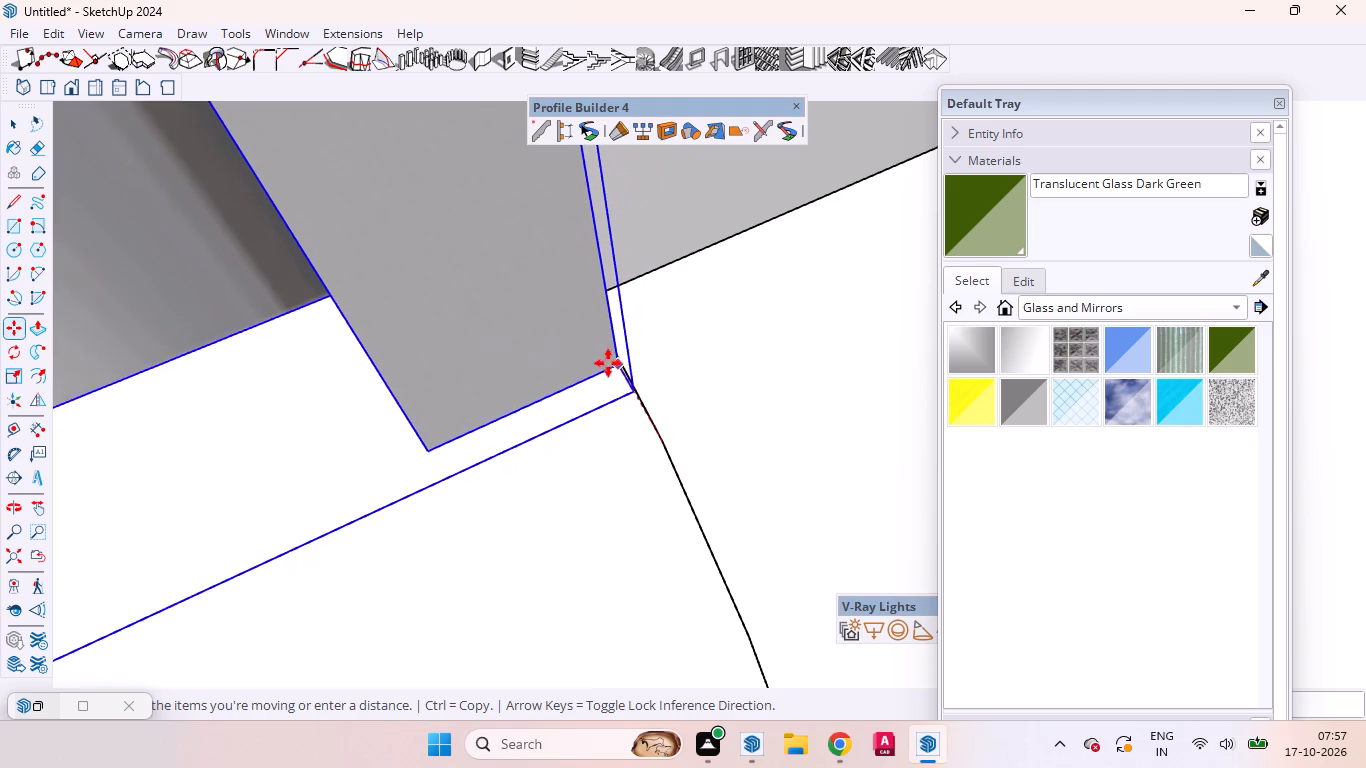
click(601, 286)
key(space)
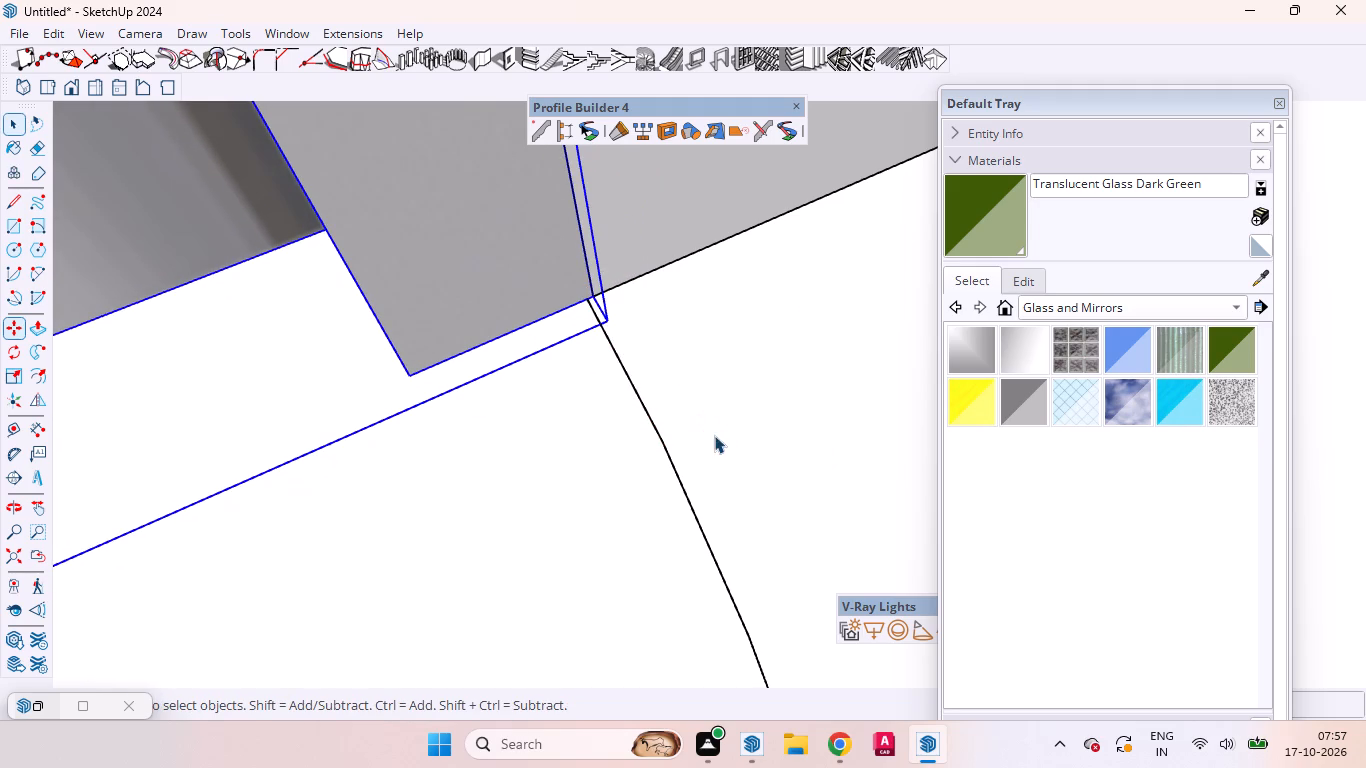
Flip the white utility room door front to back about the plane parallel to its wall, then deselect it.
scroll(619, 482, down, 8)
scroll(714, 520, up, 1)
scroll(714, 520, down, 13)
scroll(691, 512, up, 1)
scroll(691, 512, down, 7)
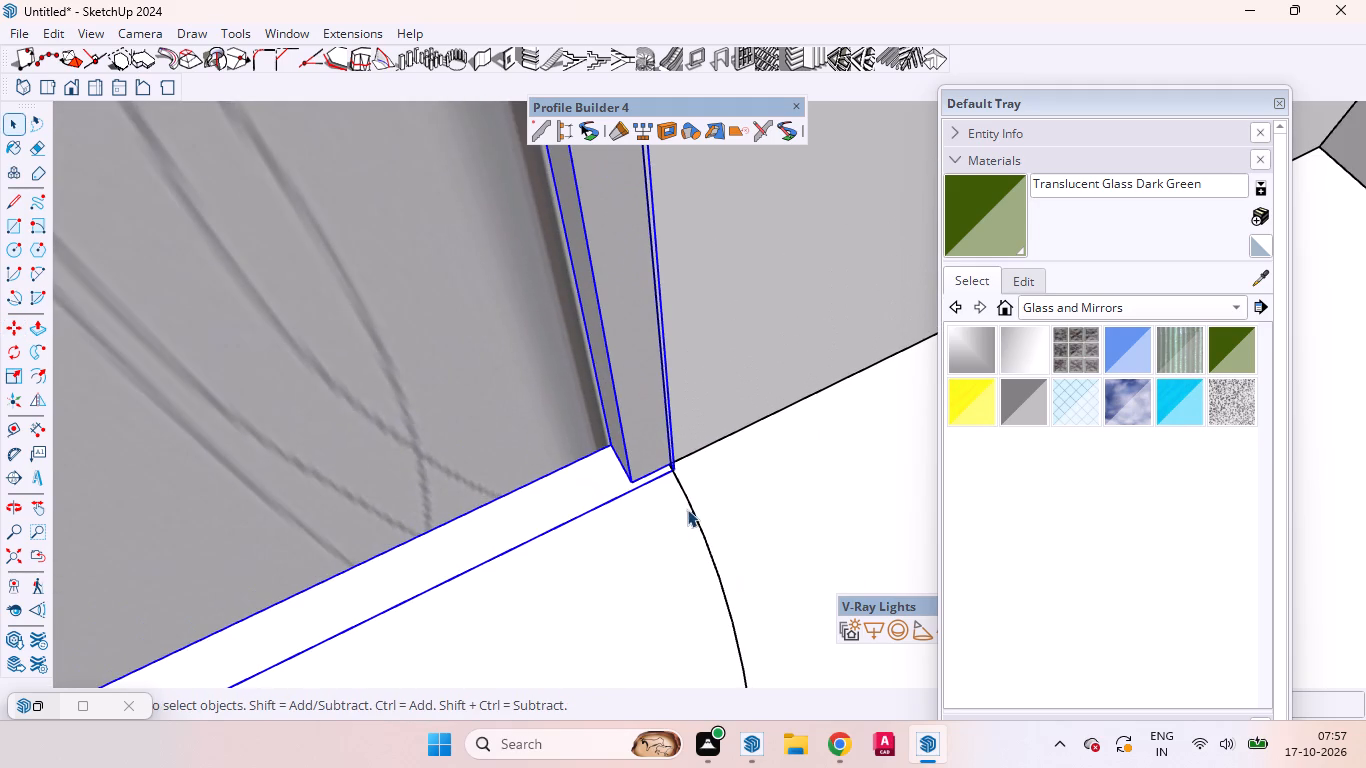
scroll(687, 509, down, 20)
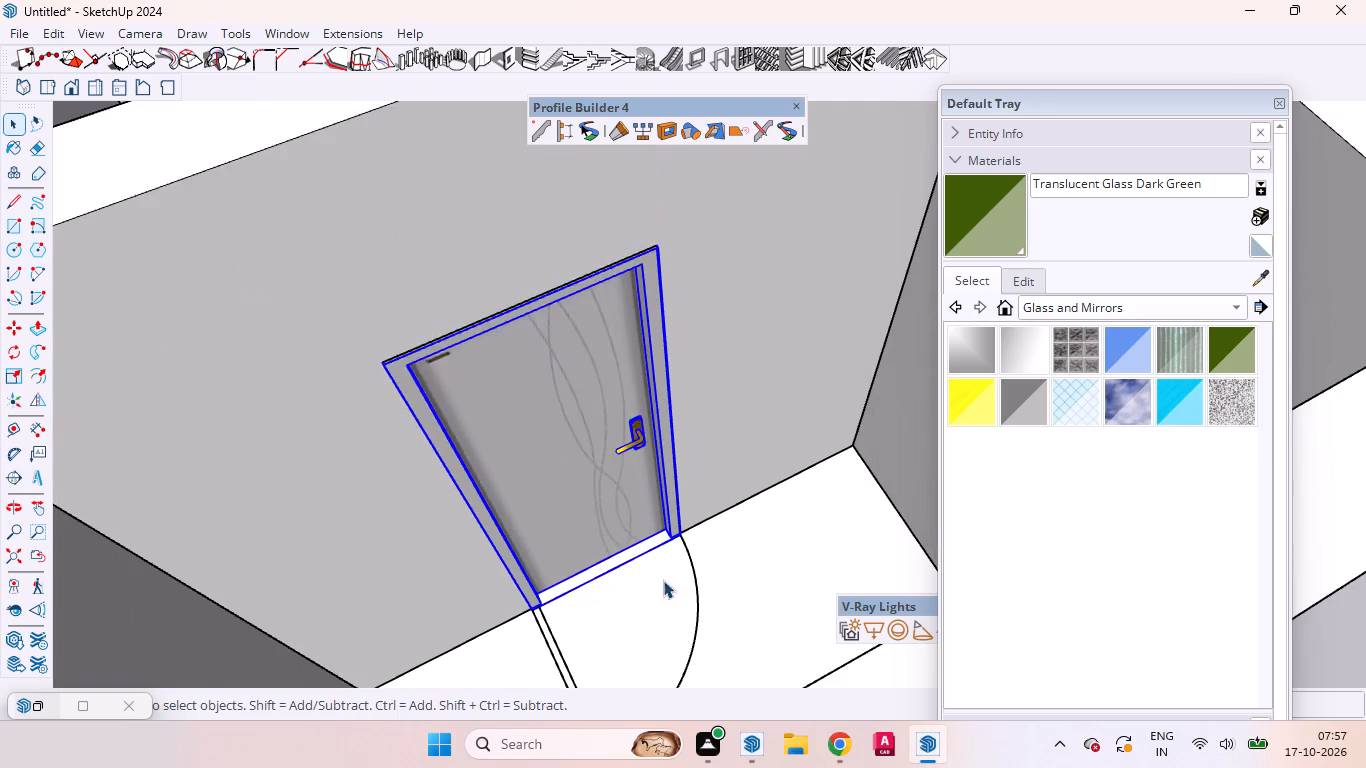
click(40, 399)
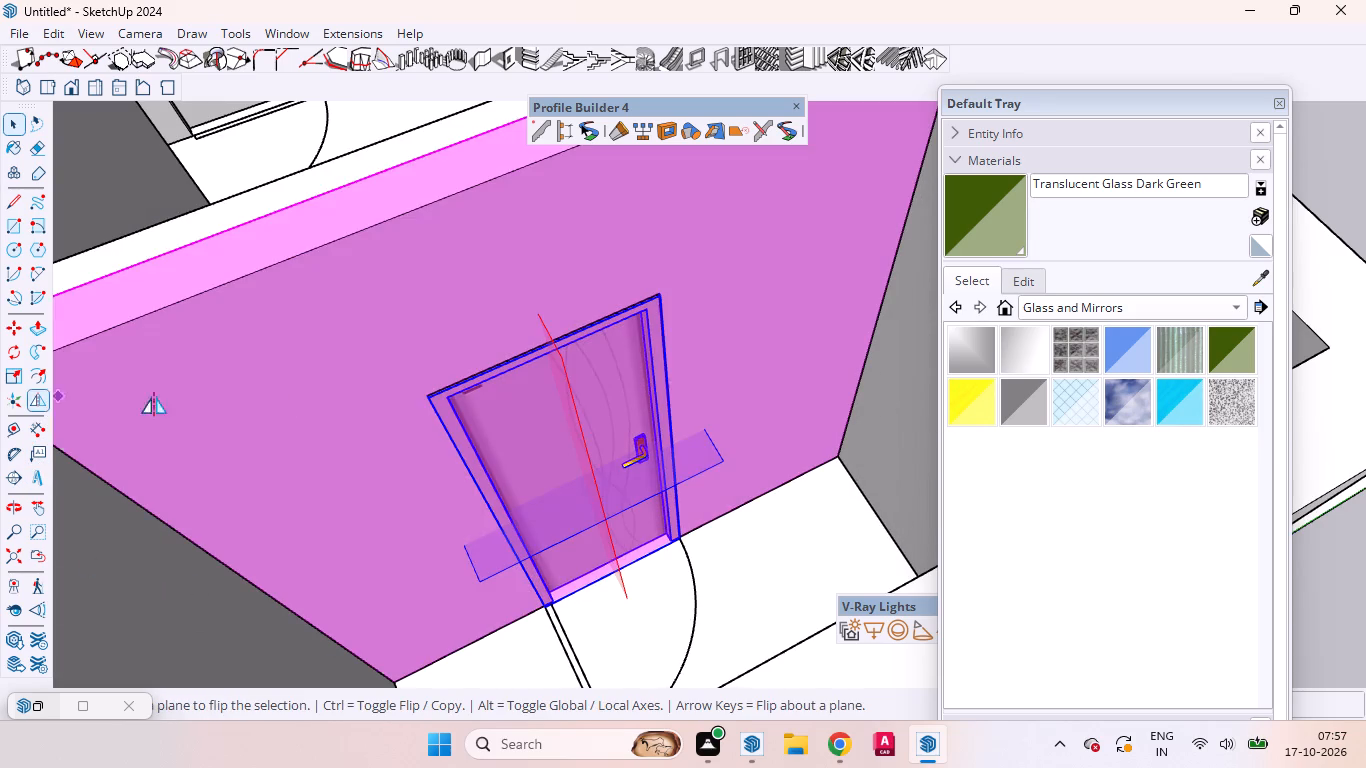
click(628, 358)
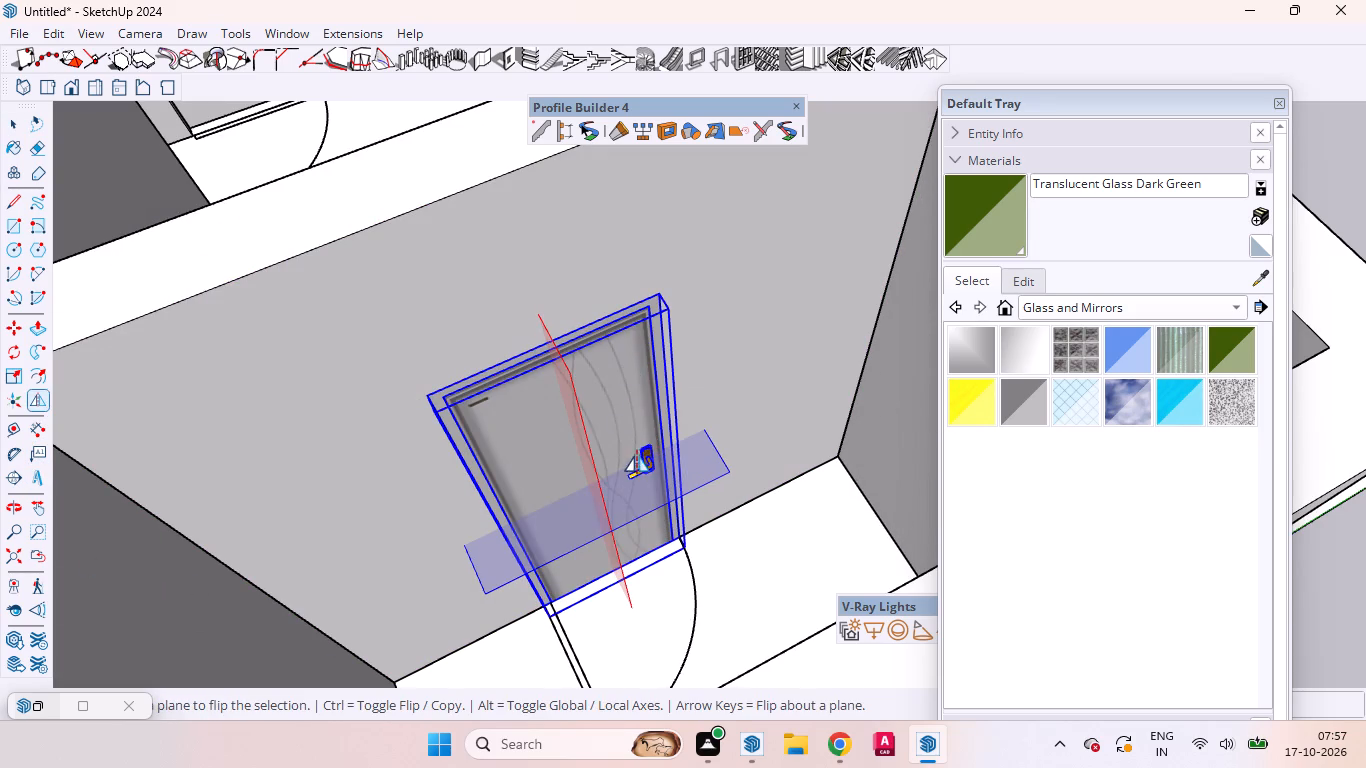
key(space)
scroll(609, 487, down, 11)
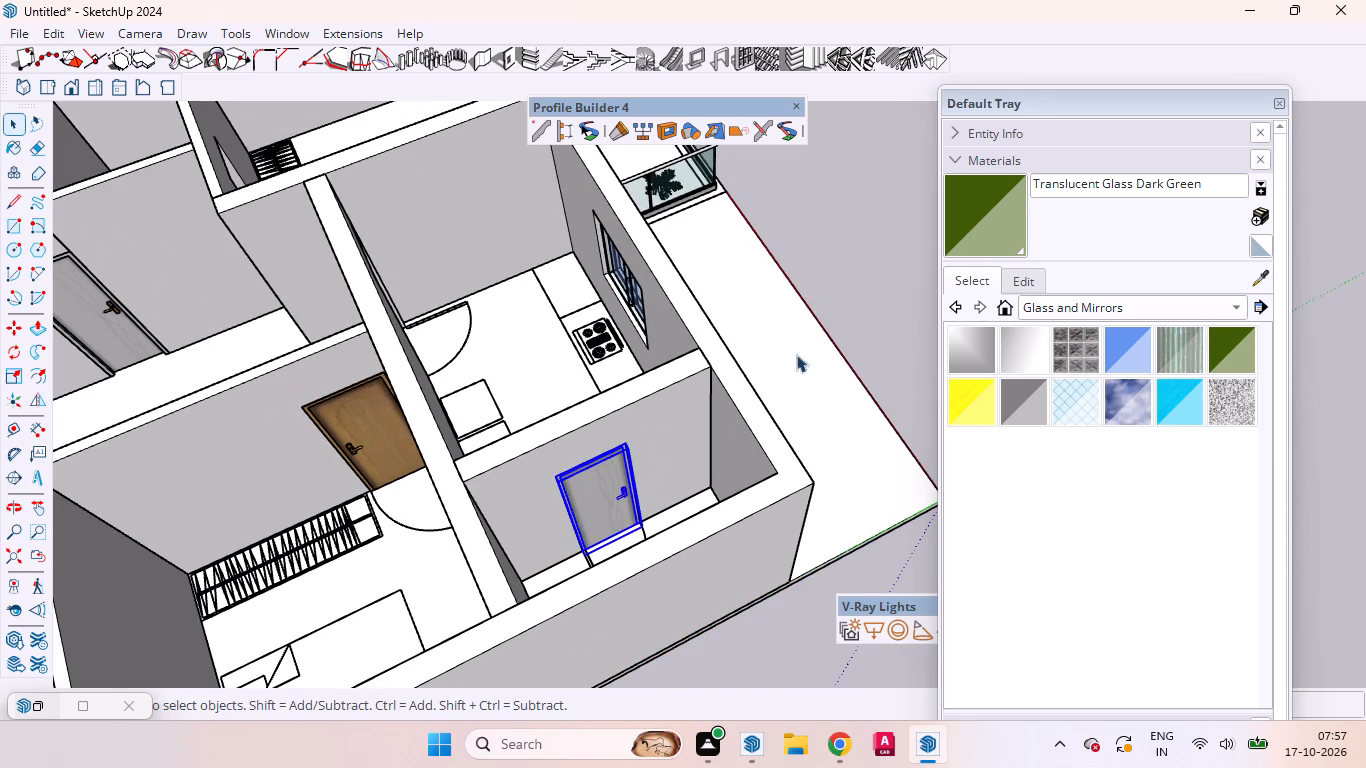
click(846, 259)
Move the white utility room door by its bottom handle-side frame corner slightly along the jamb towards the kitchen side, then deselect it.
middle_drag(510, 463, 1207, 470)
scroll(868, 372, up, 2)
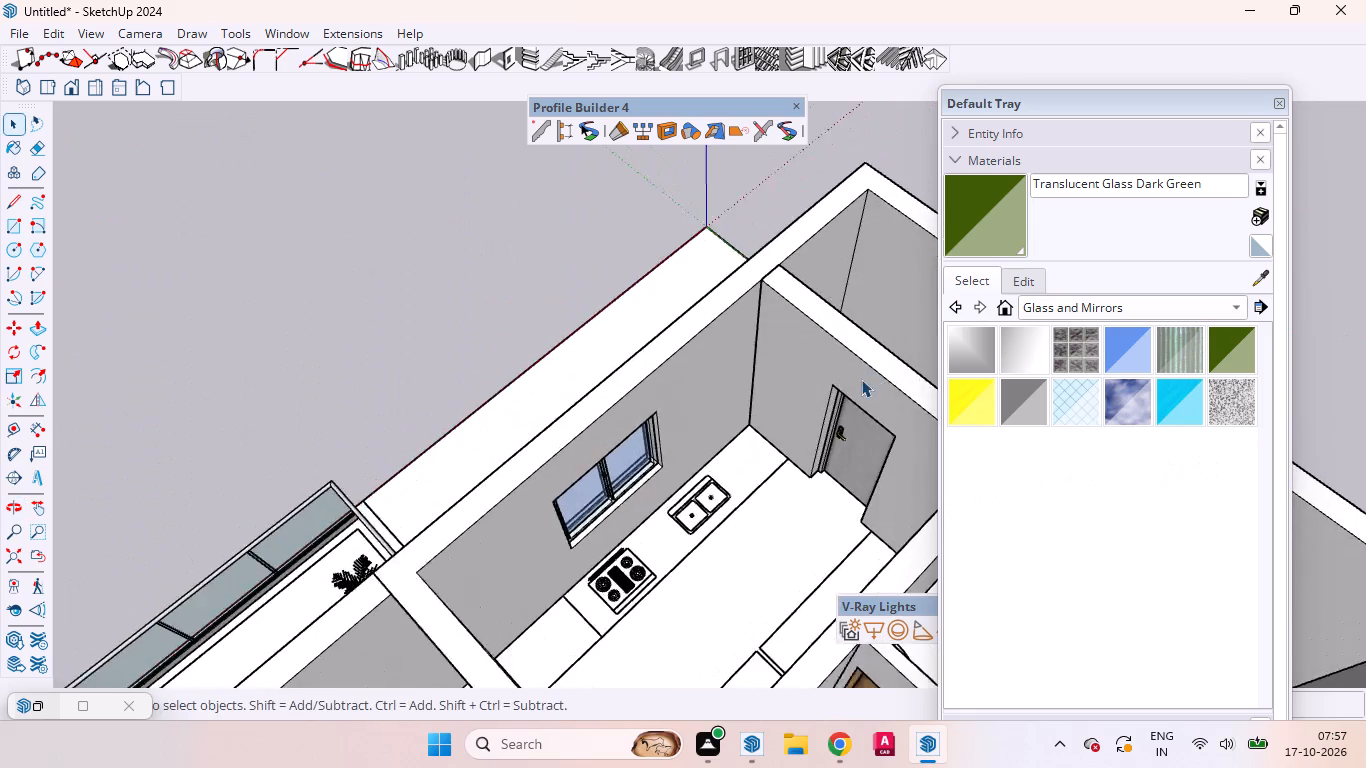
scroll(861, 379, up, 5)
scroll(825, 470, down, 1)
scroll(825, 470, up, 2)
scroll(825, 470, down, 1)
scroll(841, 507, up, 4)
scroll(760, 505, up, 6)
scroll(785, 518, down, 1)
scroll(786, 518, up, 8)
click(805, 480)
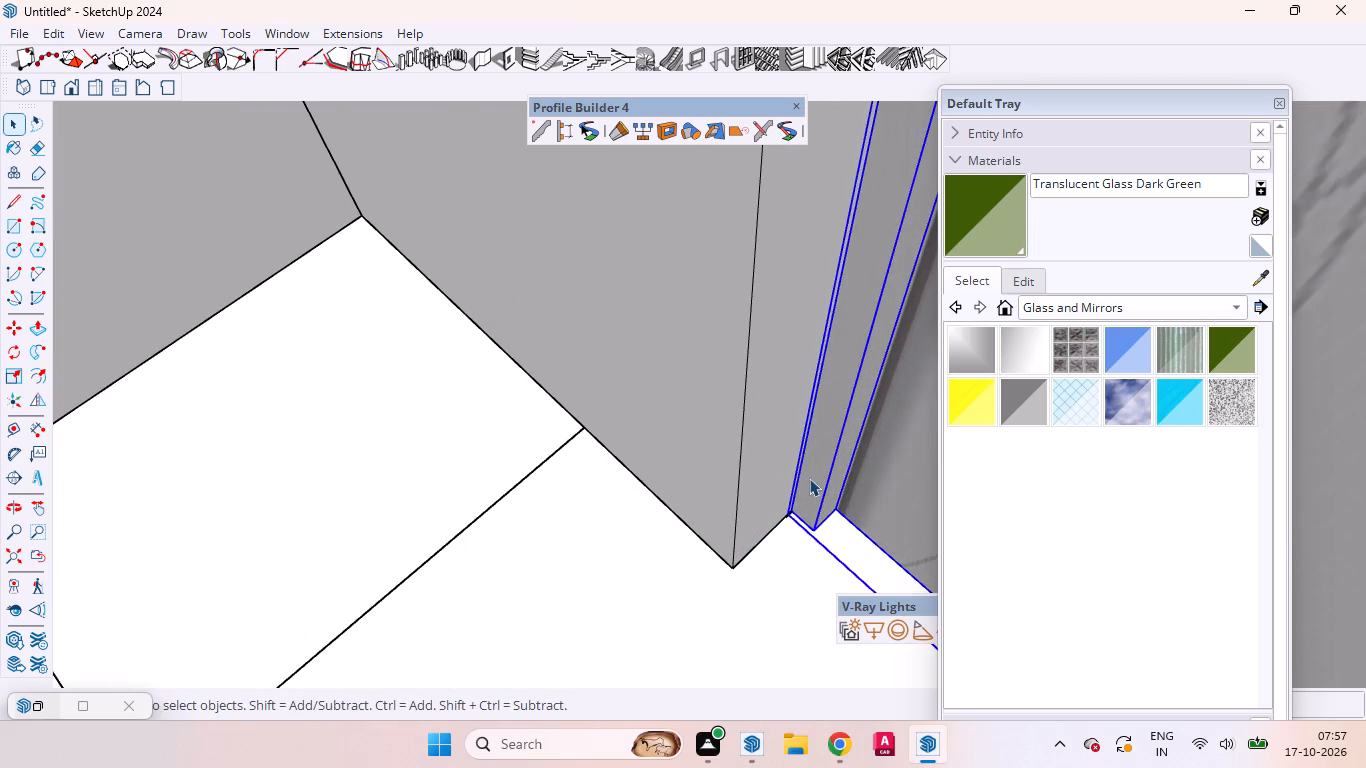
scroll(544, 513, down, 5)
key(m)
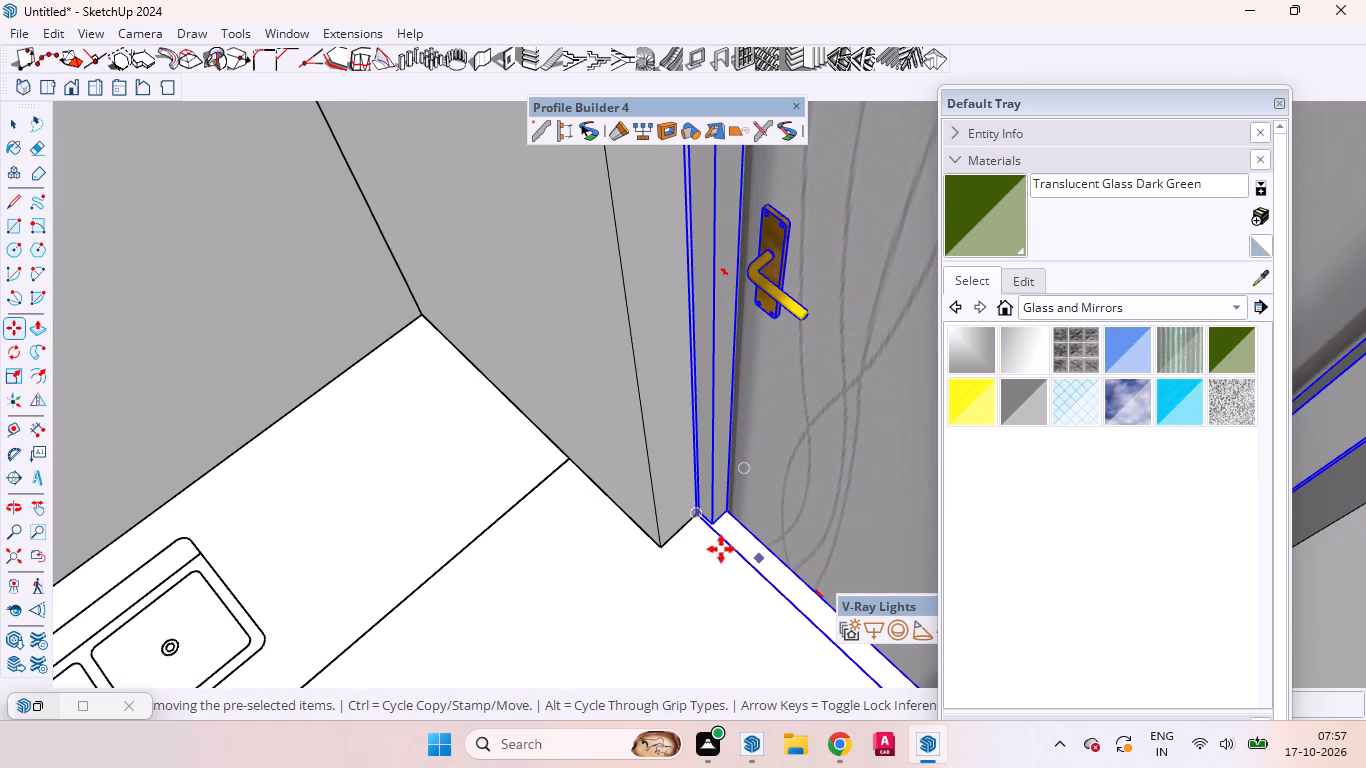
scroll(660, 549, up, 4)
scroll(704, 525, down, 1)
scroll(705, 525, up, 14)
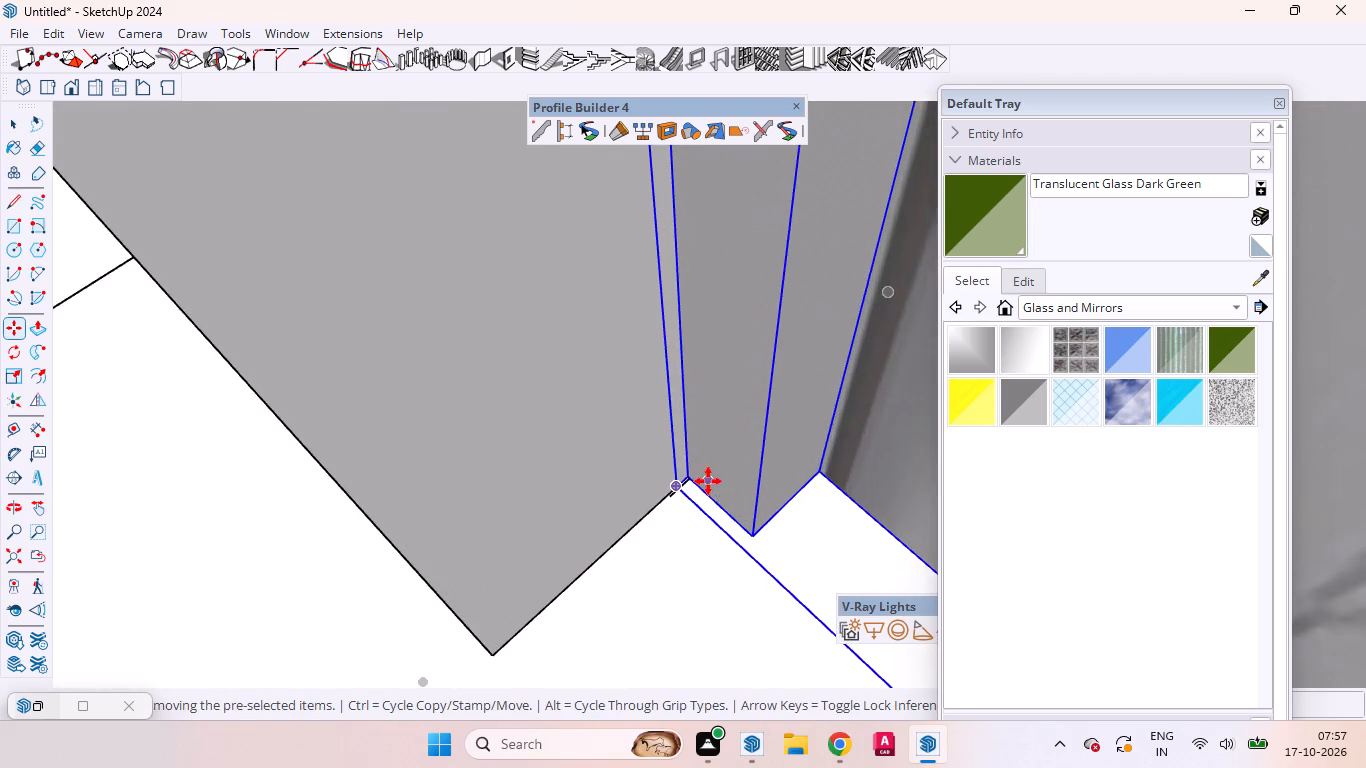
scroll(708, 481, up, 2)
click(683, 478)
scroll(661, 499, down, 7)
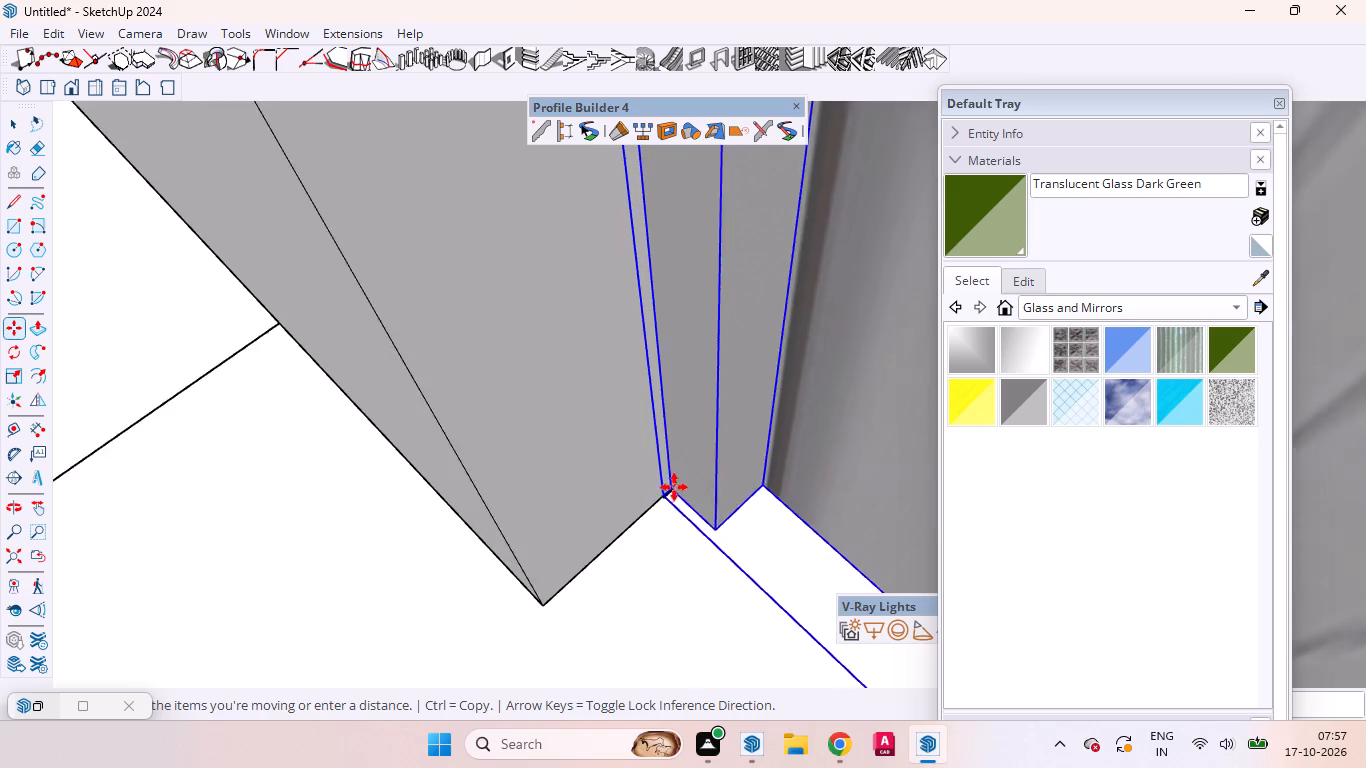
scroll(674, 487, down, 3)
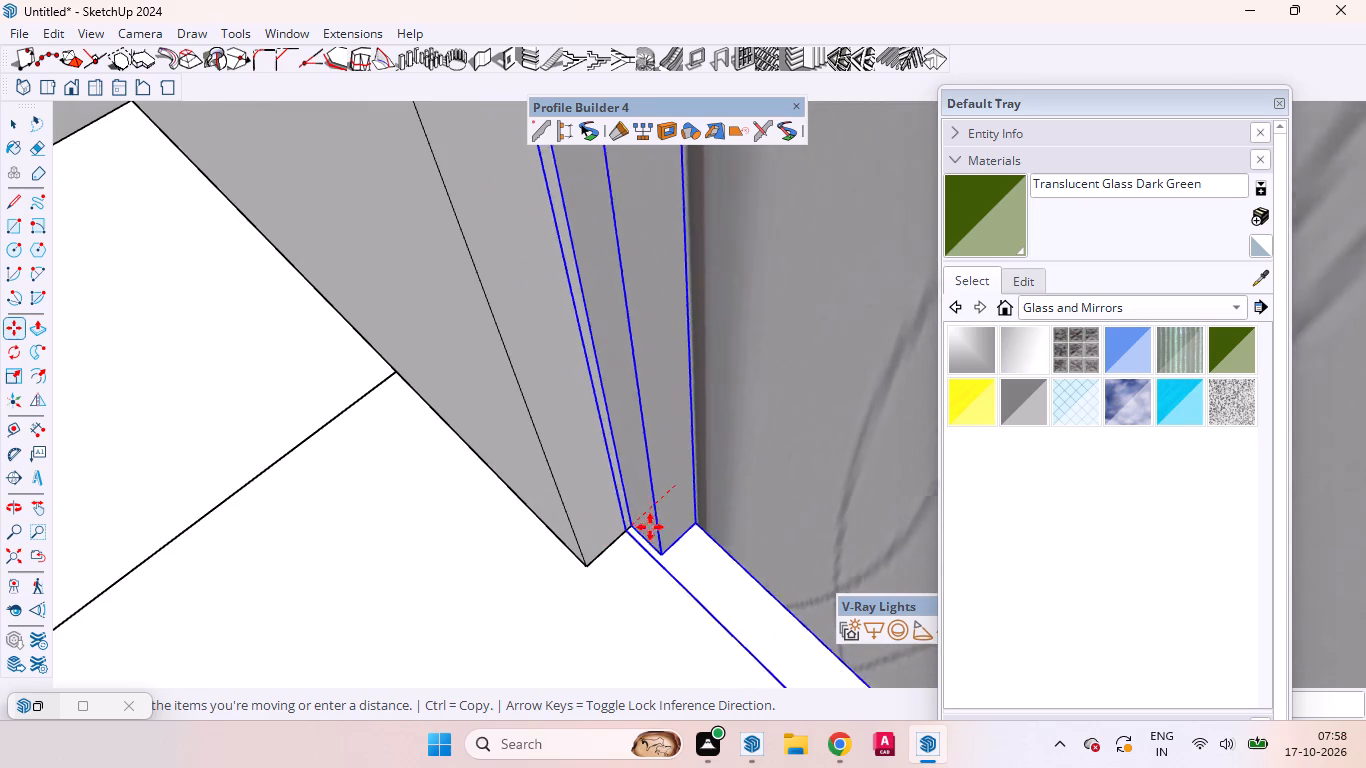
click(621, 537)
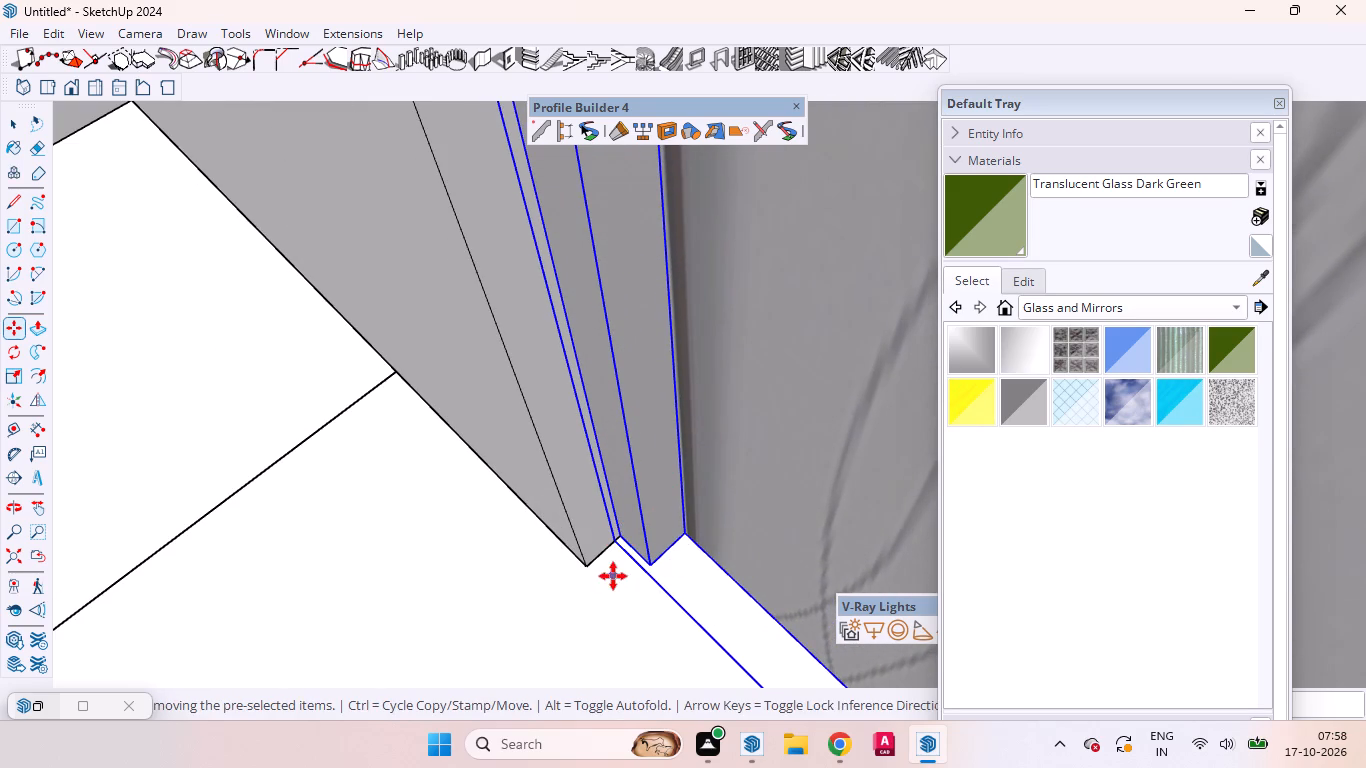
key(space)
scroll(591, 556, down, 3)
scroll(598, 562, up, 3)
scroll(605, 562, down, 14)
scroll(605, 573, up, 1)
scroll(607, 578, down, 1)
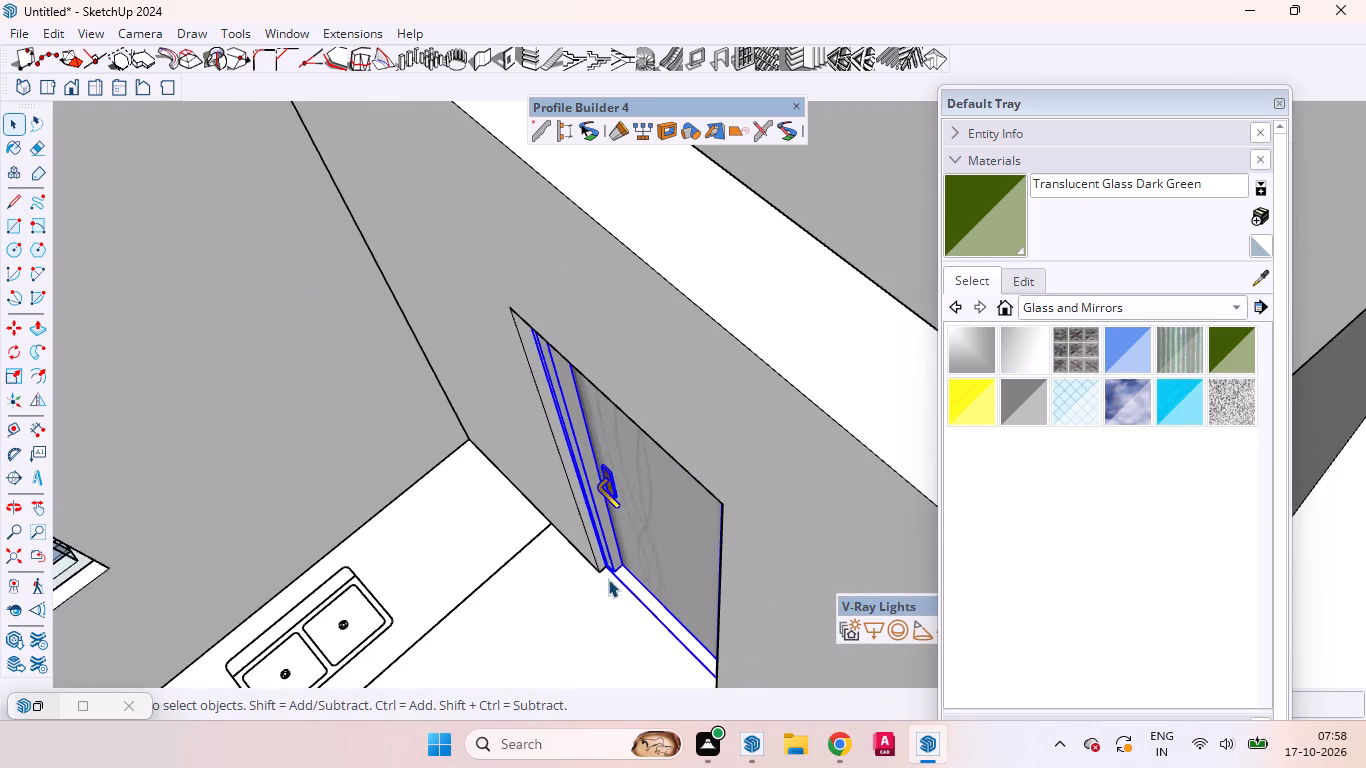
scroll(608, 579, down, 3)
scroll(609, 559, up, 3)
scroll(609, 559, down, 1)
scroll(734, 340, down, 12)
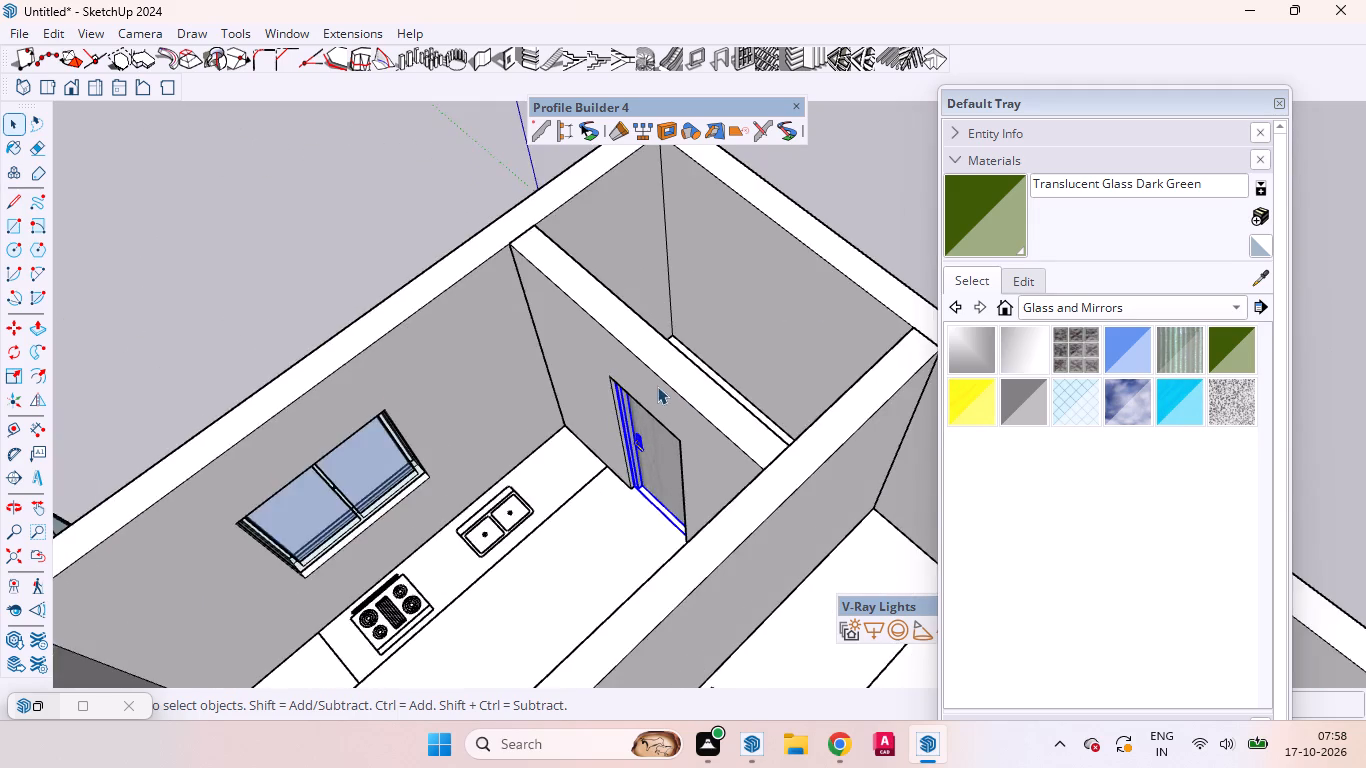
scroll(657, 386, down, 2)
click(827, 263)
Examine the rooms around the dining area from several angles for door openings that still lack a door.
scroll(614, 408, down, 7)
middle_drag(626, 485, 426, 471)
scroll(666, 424, down, 2)
scroll(696, 421, up, 1)
scroll(707, 421, down, 3)
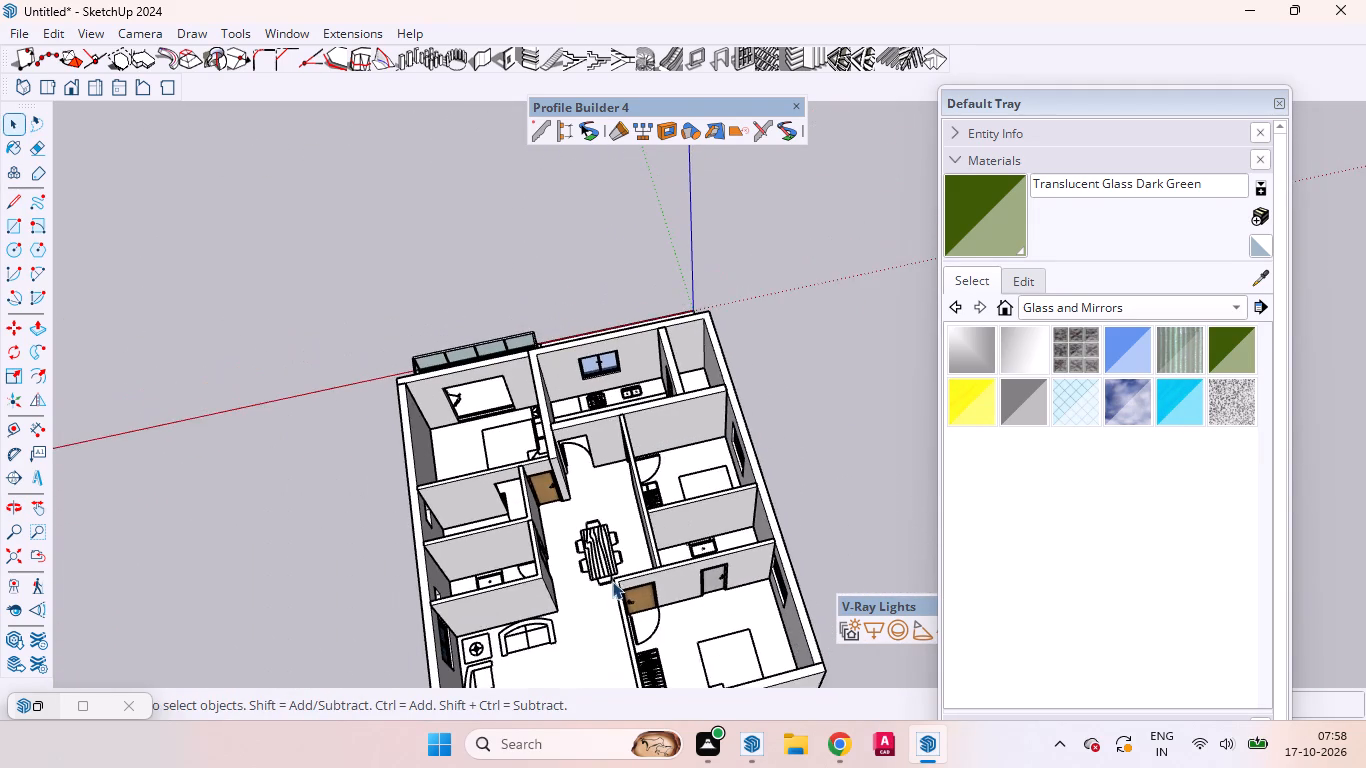
scroll(607, 582, up, 6)
scroll(514, 475, up, 3)
scroll(482, 399, up, 5)
middle_drag(473, 444, 673, 432)
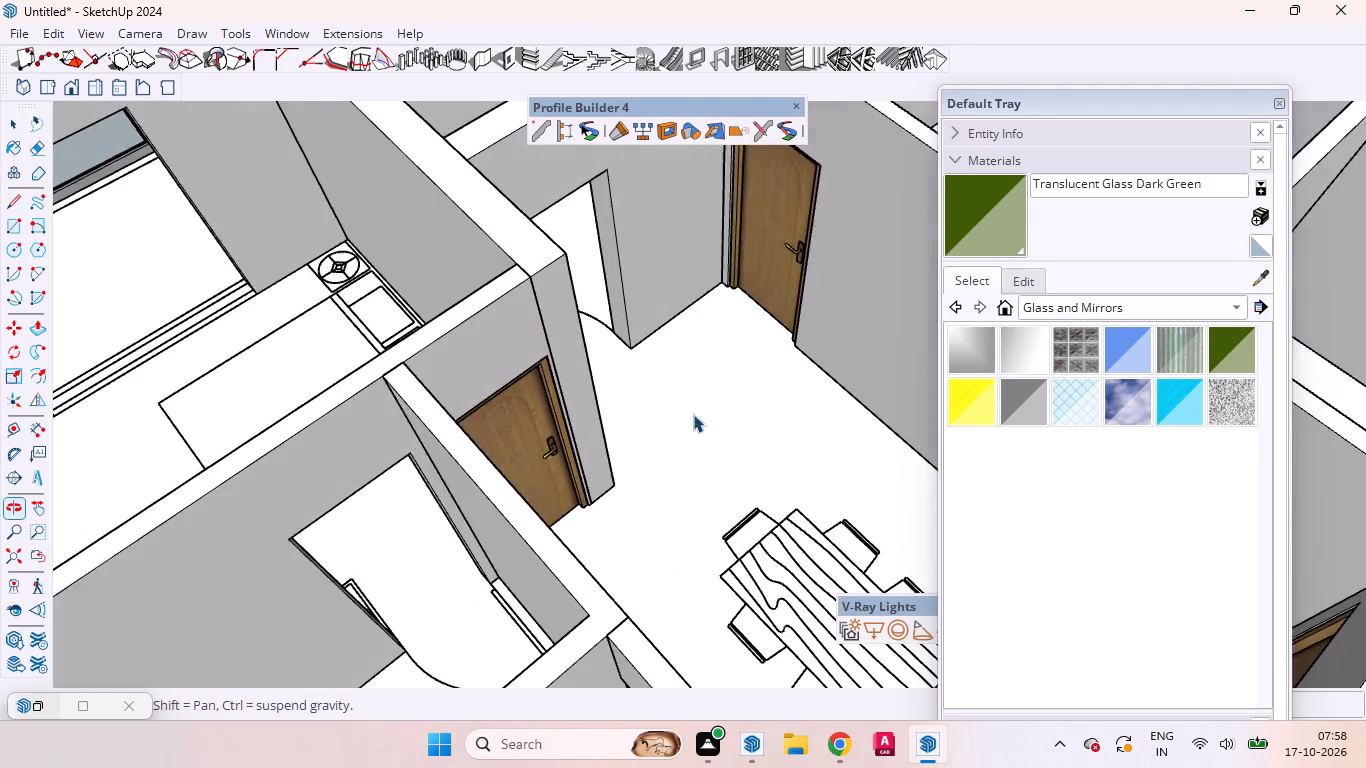
scroll(643, 409, down, 12)
scroll(606, 381, up, 1)
scroll(606, 381, down, 2)
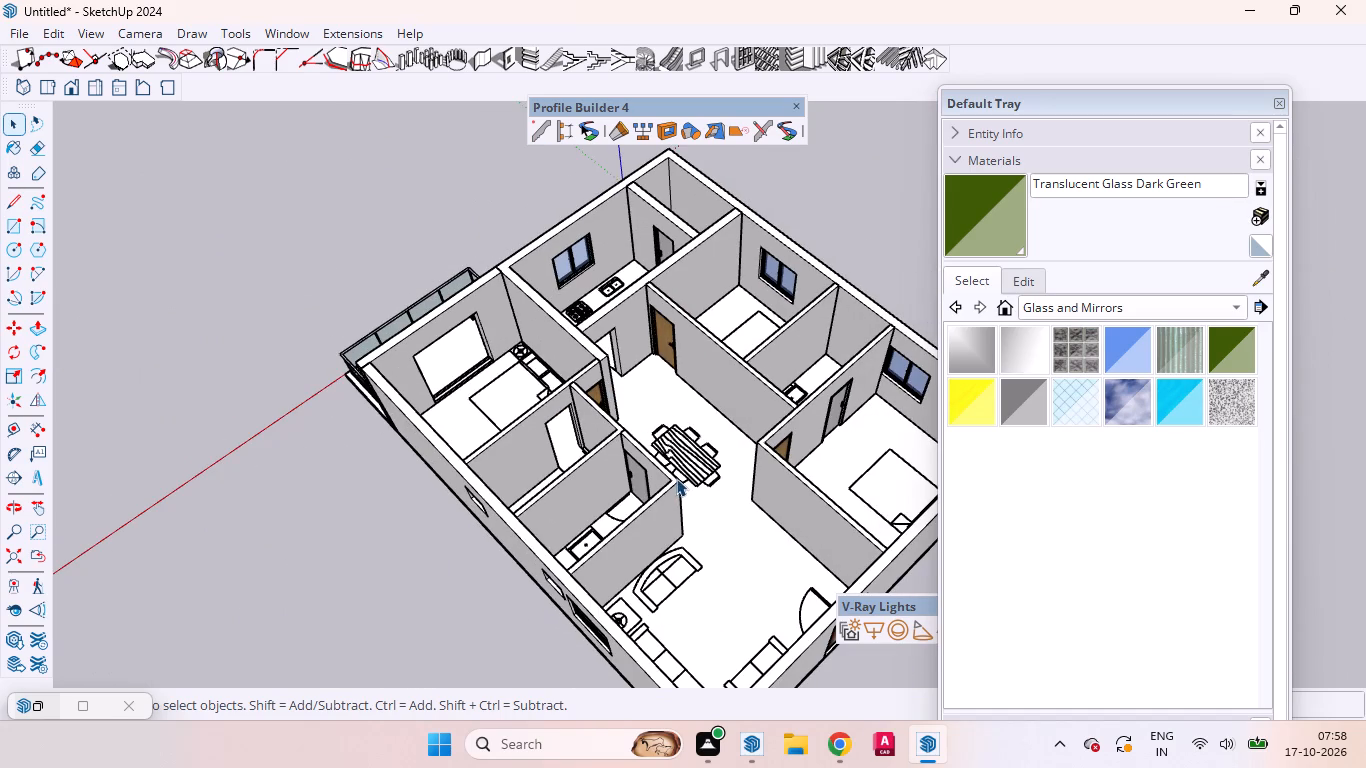
scroll(677, 477, up, 5)
scroll(709, 466, down, 1)
middle_drag(668, 485, 487, 454)
scroll(454, 471, down, 2)
scroll(452, 472, up, 2)
scroll(452, 472, down, 2)
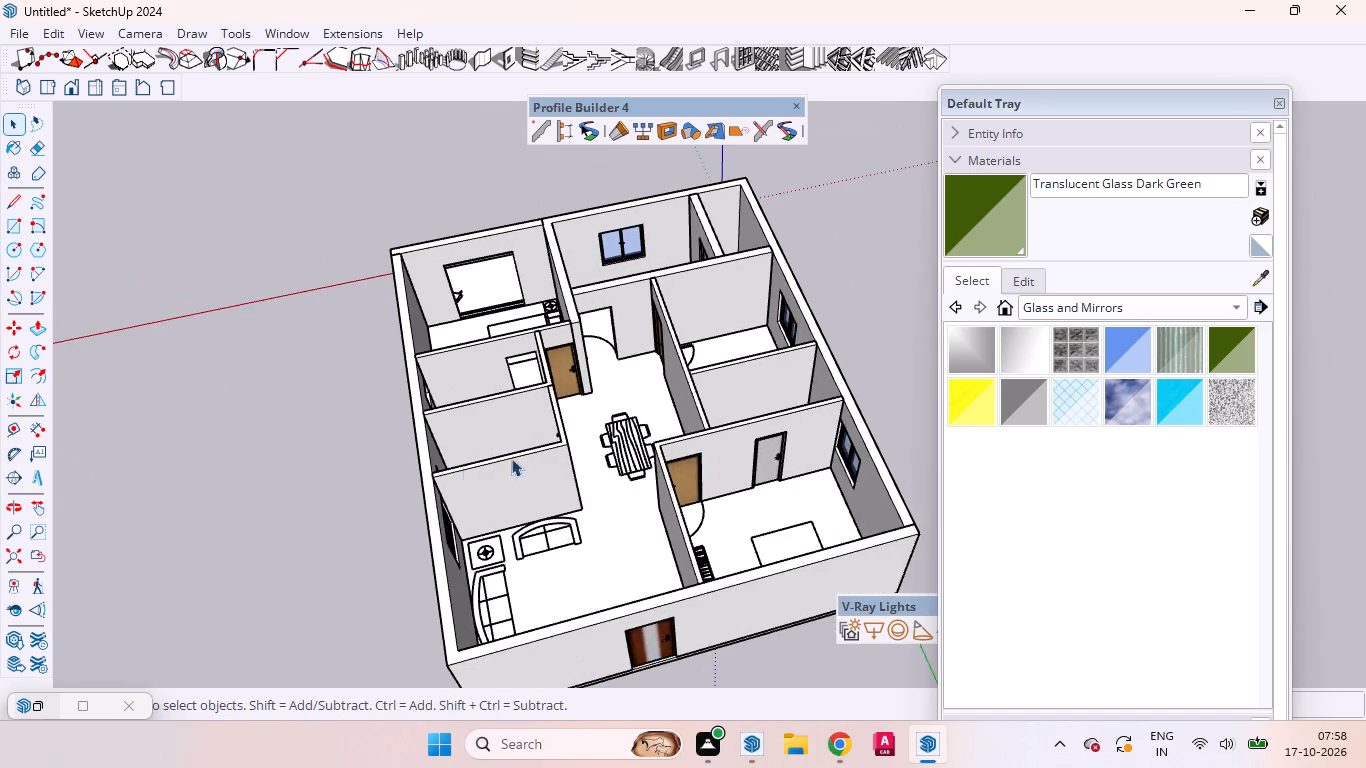
Copy the white washbasin room door by its bottom handle-side corner into the doorway between the balcony bedroom and its adjoining small room.
scroll(781, 450, up, 10)
scroll(771, 474, down, 2)
scroll(771, 474, up, 1)
click(766, 471)
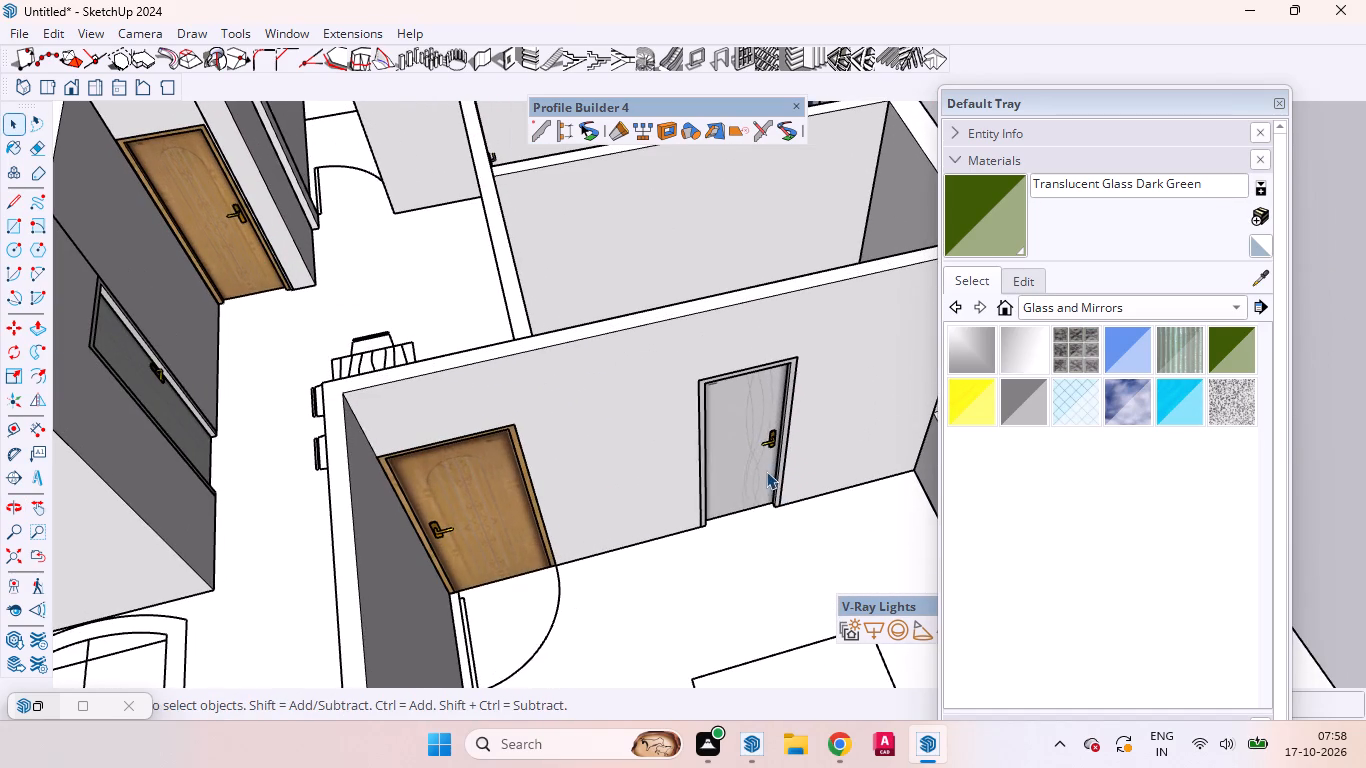
click(771, 514)
key(m)
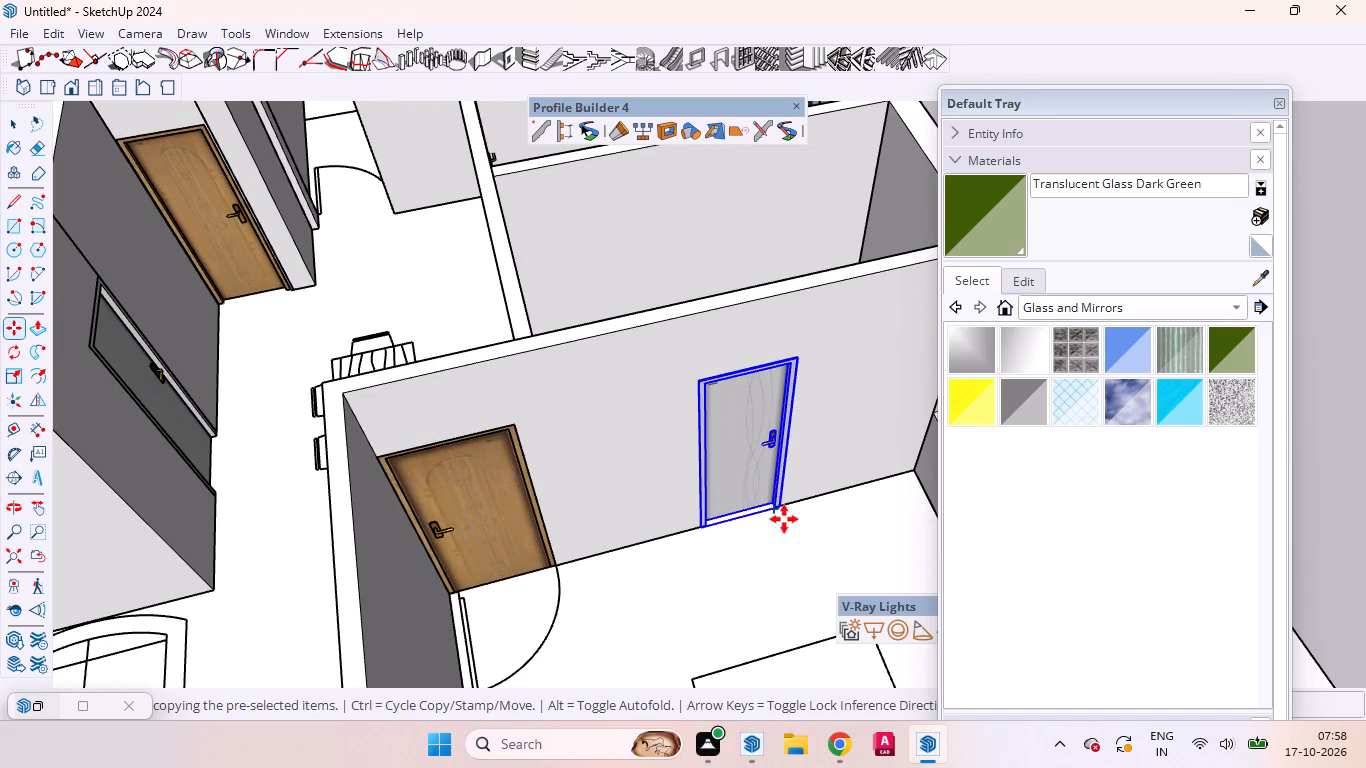
scroll(784, 520, up, 3)
scroll(785, 519, down, 2)
scroll(785, 519, up, 11)
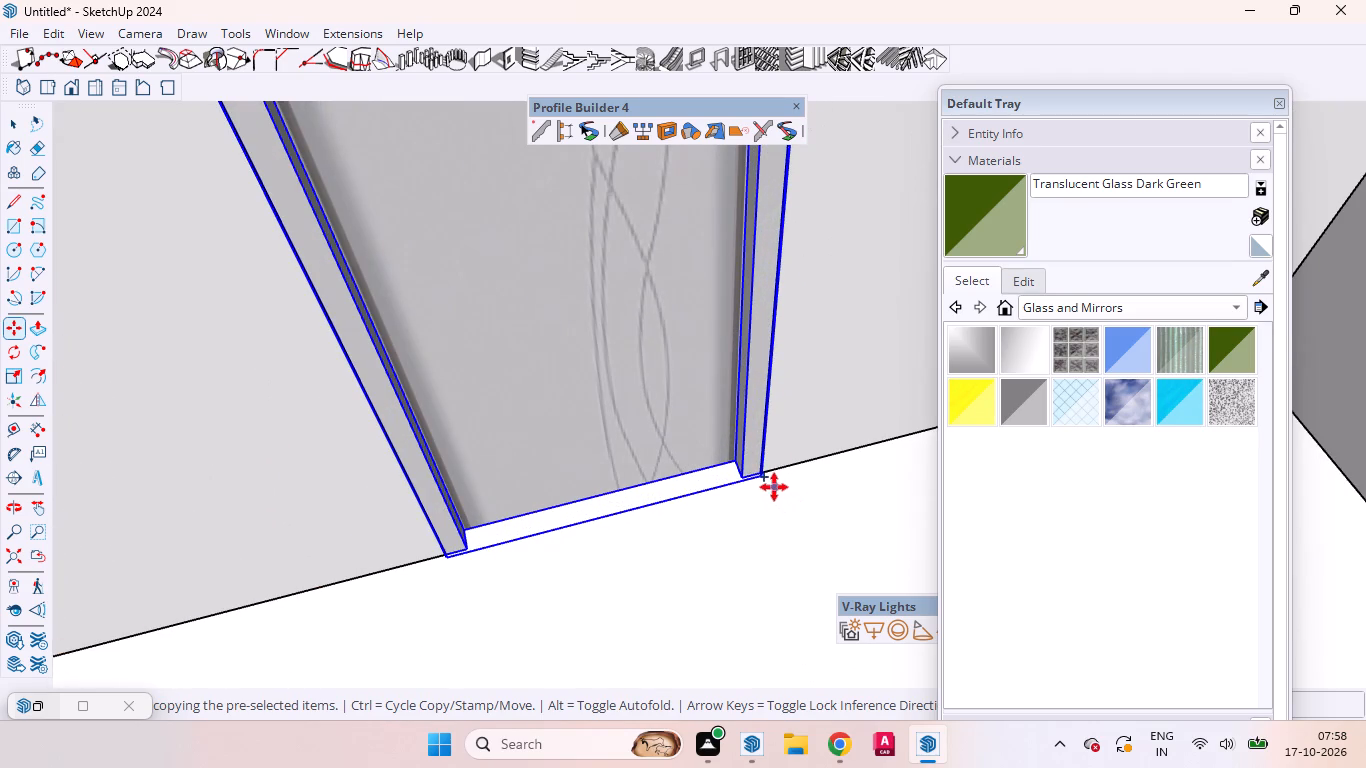
click(766, 475)
scroll(764, 507, down, 4)
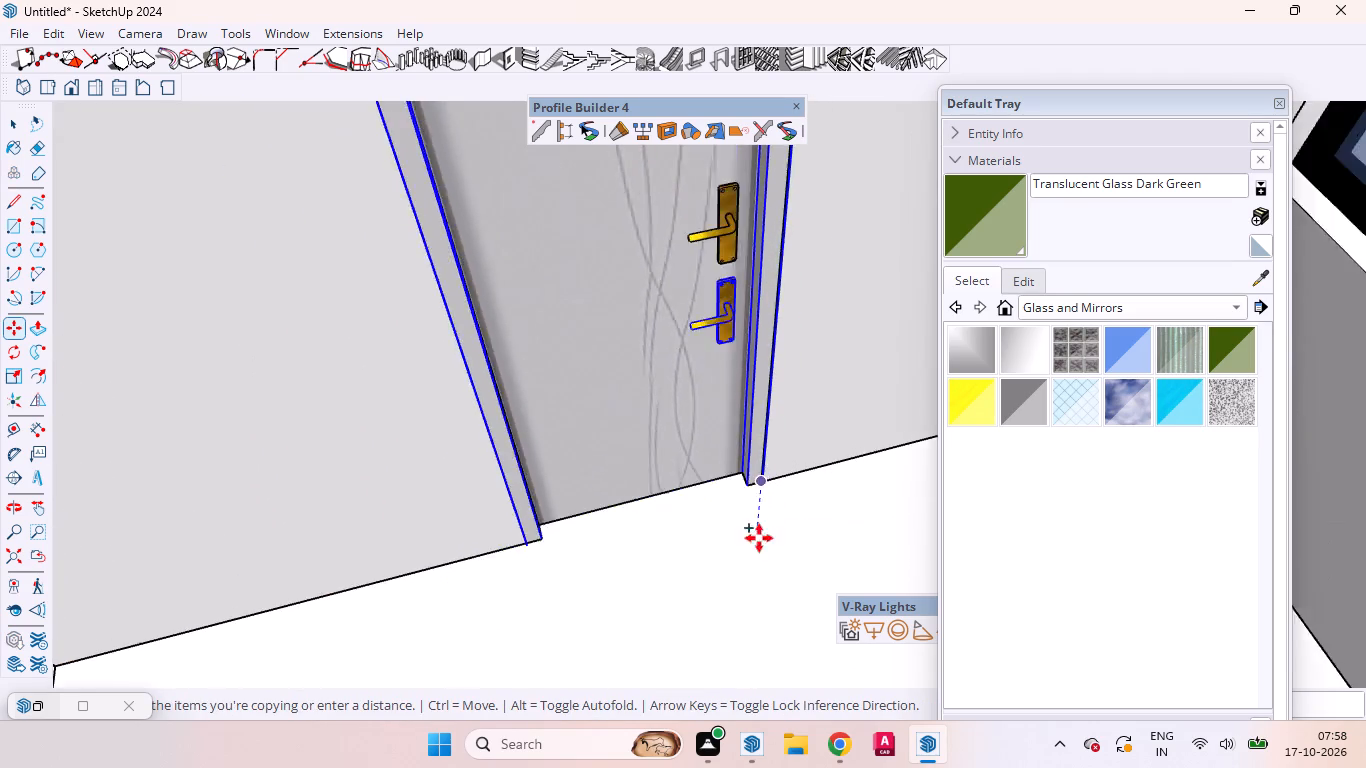
scroll(739, 536, down, 16)
scroll(888, 615, down, 3)
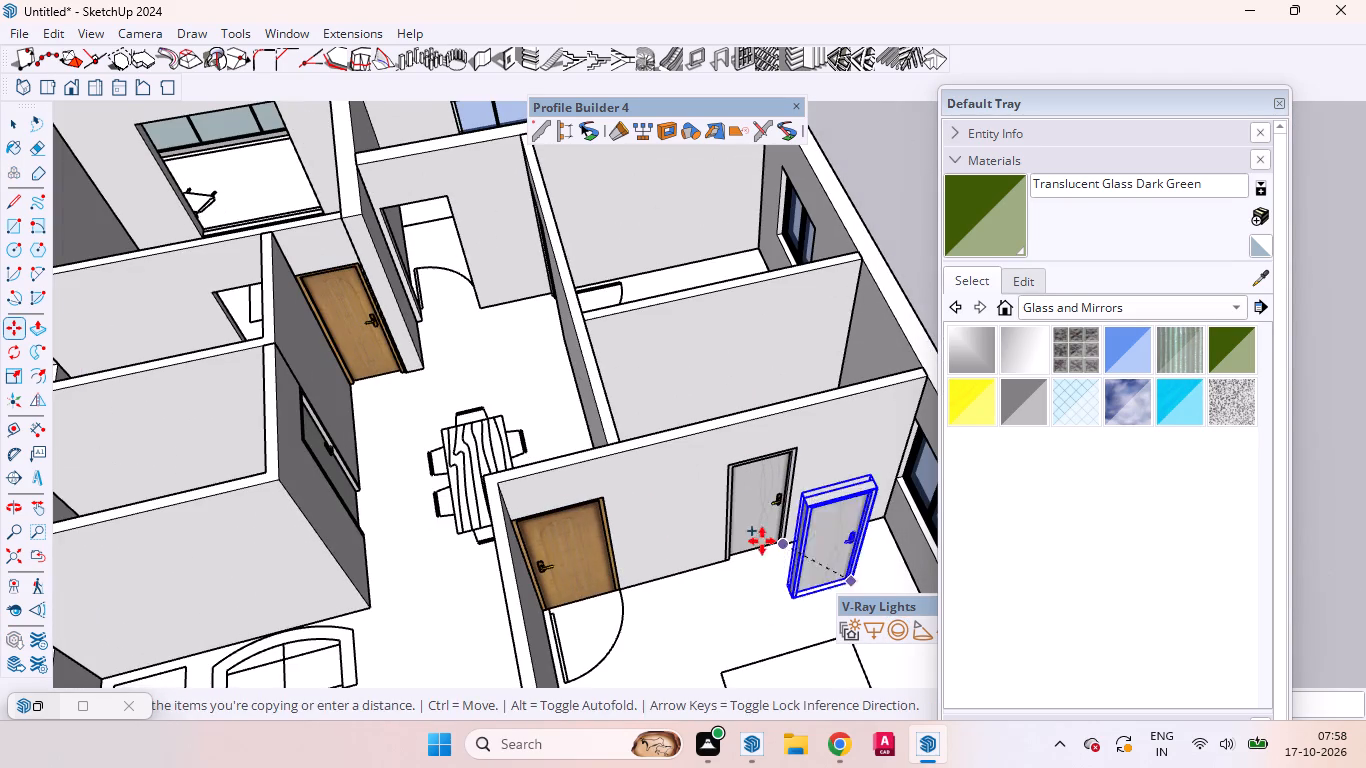
scroll(534, 444, down, 9)
scroll(679, 448, up, 2)
scroll(683, 449, down, 3)
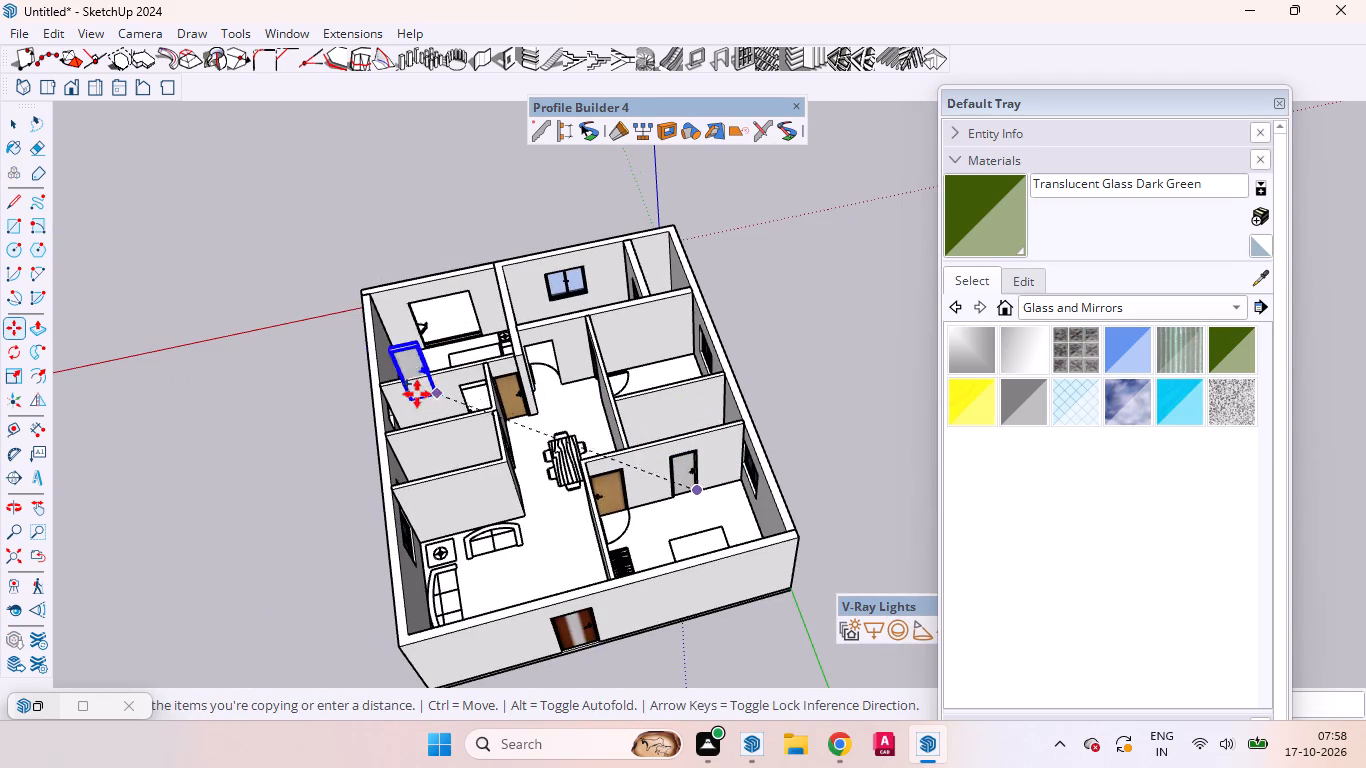
middle_drag(417, 394, 524, 515)
scroll(503, 475, up, 5)
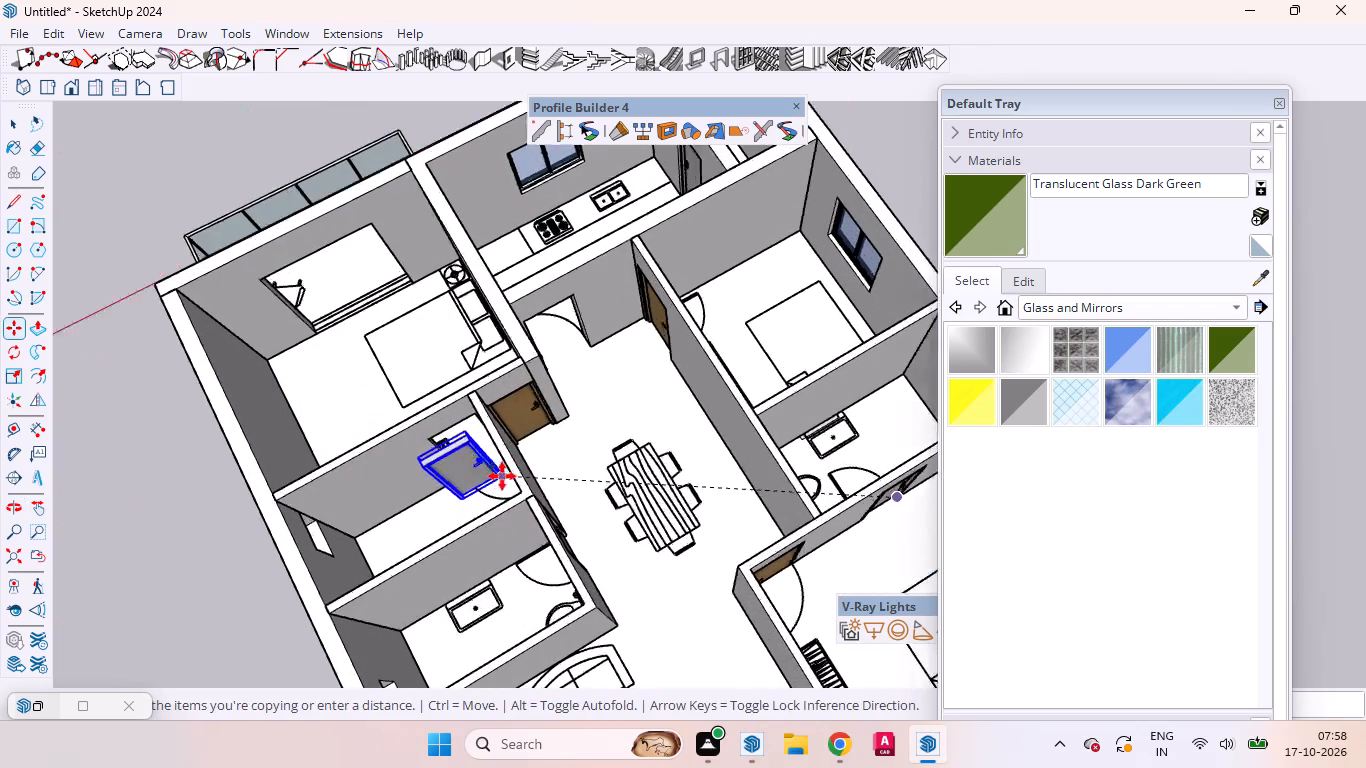
scroll(502, 476, down, 2)
scroll(502, 476, up, 12)
scroll(487, 456, down, 1)
scroll(489, 456, up, 3)
scroll(518, 467, down, 1)
scroll(519, 467, up, 7)
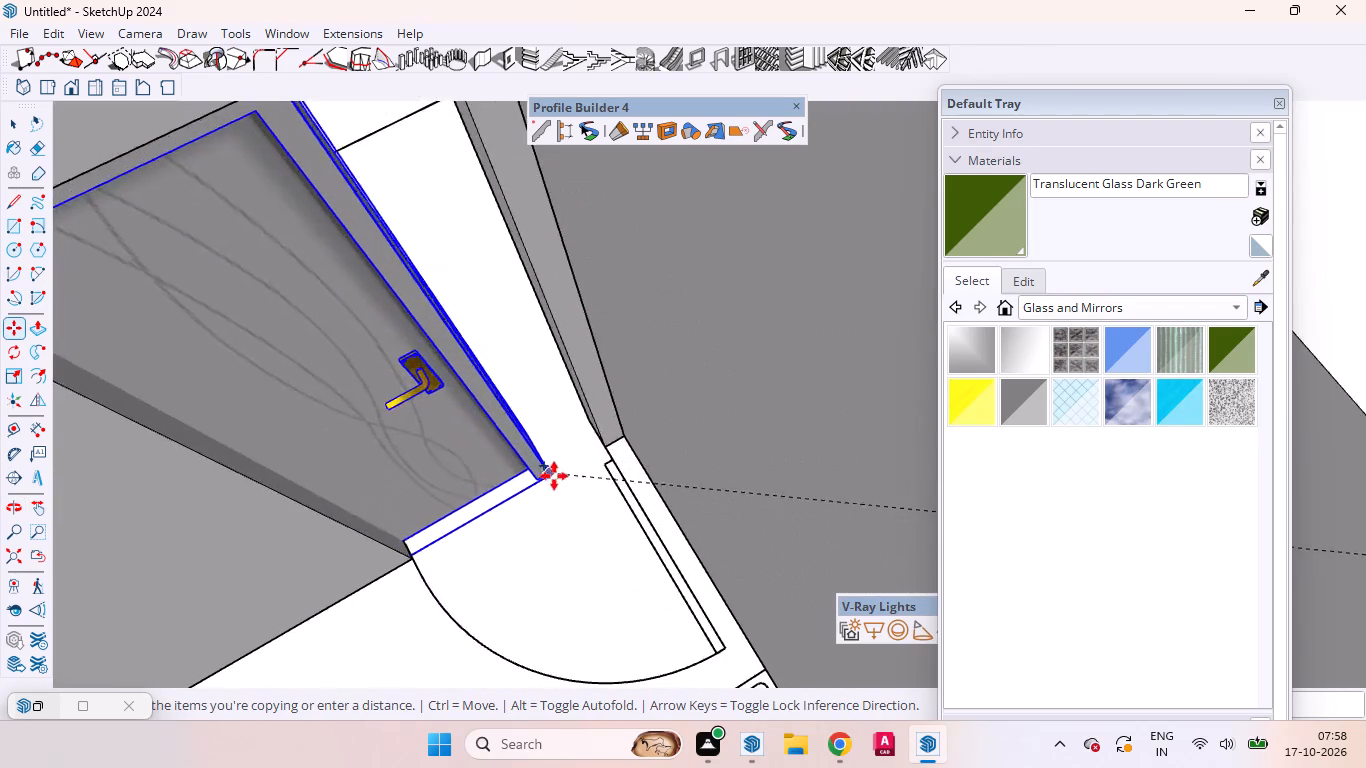
scroll(554, 476, up, 6)
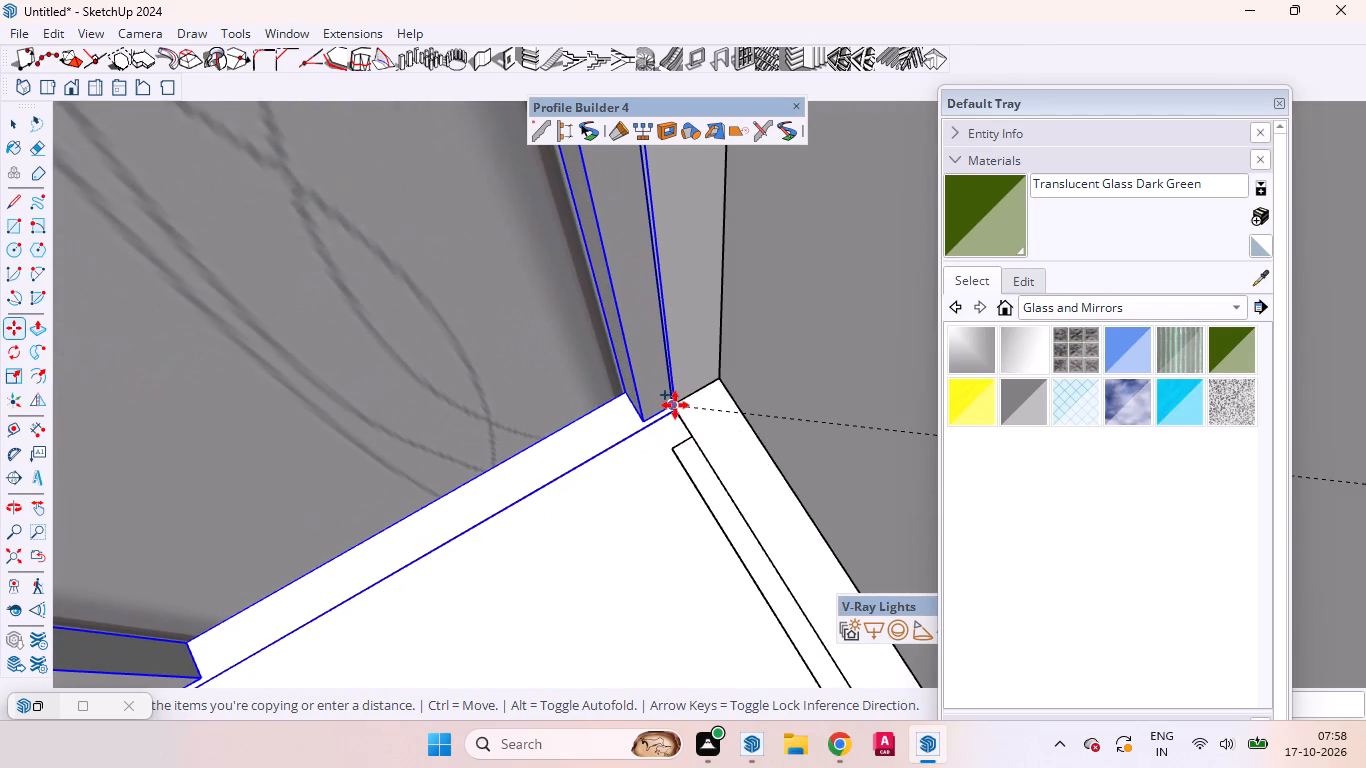
click(675, 404)
Flip the copied white door front to back about the plane parallel to its wall, then deselect it.
scroll(667, 436, up, 5)
scroll(661, 406, down, 1)
scroll(661, 399, up, 8)
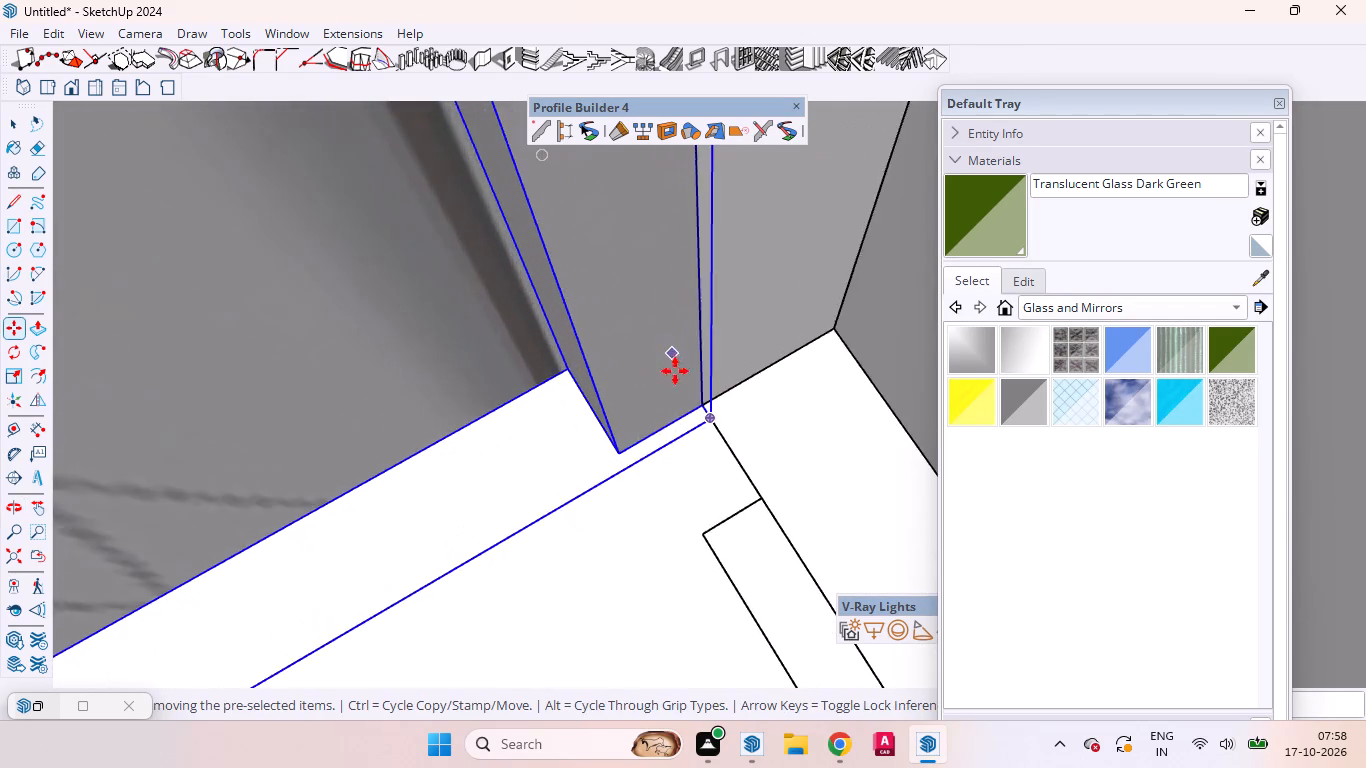
scroll(675, 371, up, 7)
middle_drag(701, 485, 736, 402)
scroll(708, 273, up, 1)
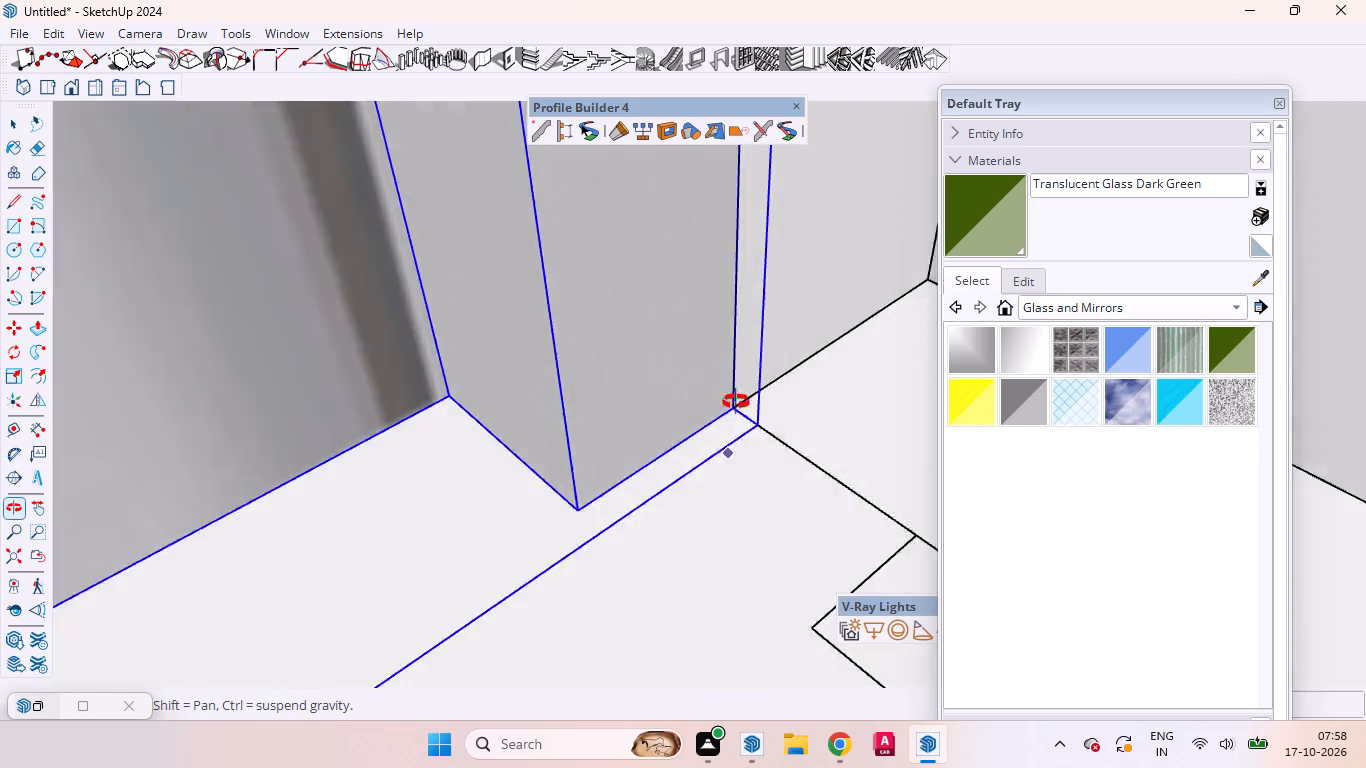
middle_drag(736, 402, 632, 464)
scroll(627, 464, down, 6)
scroll(637, 529, up, 1)
scroll(642, 533, down, 17)
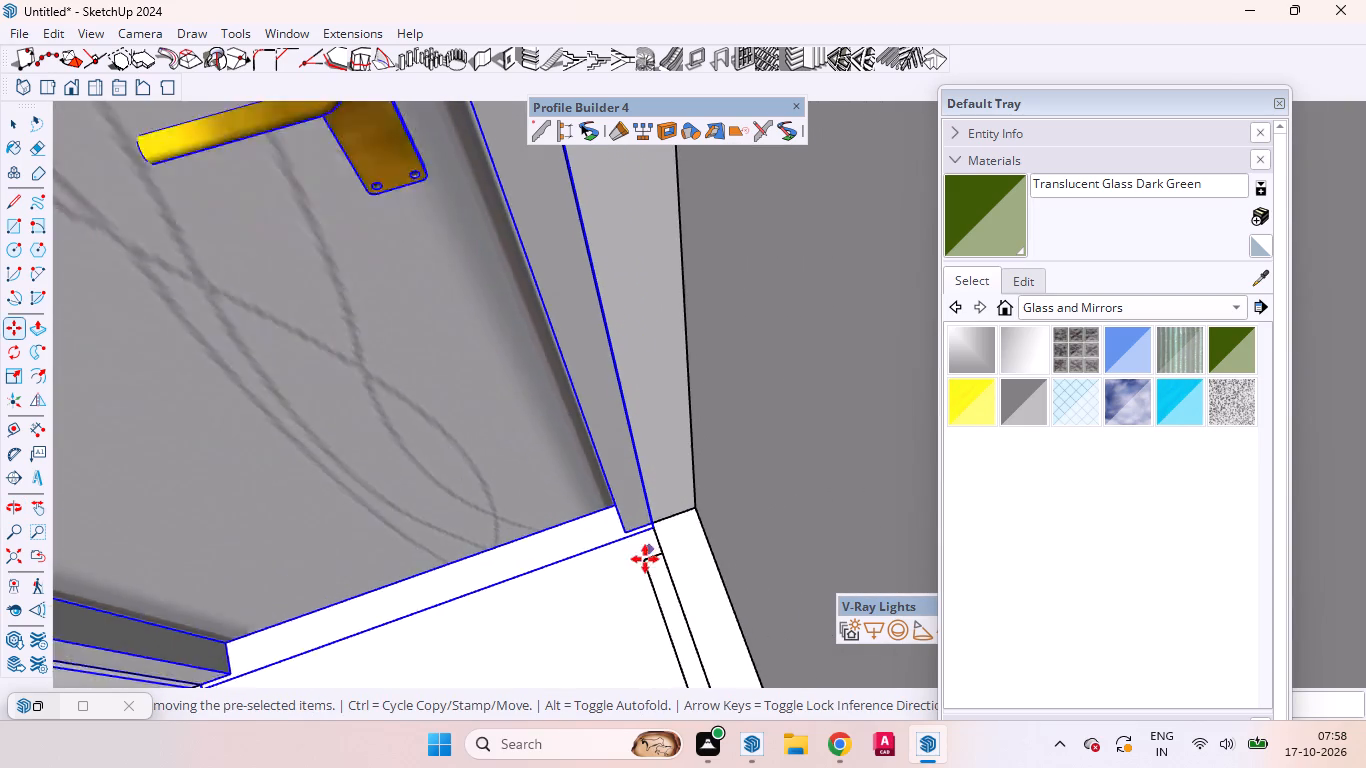
scroll(645, 559, down, 12)
key(space)
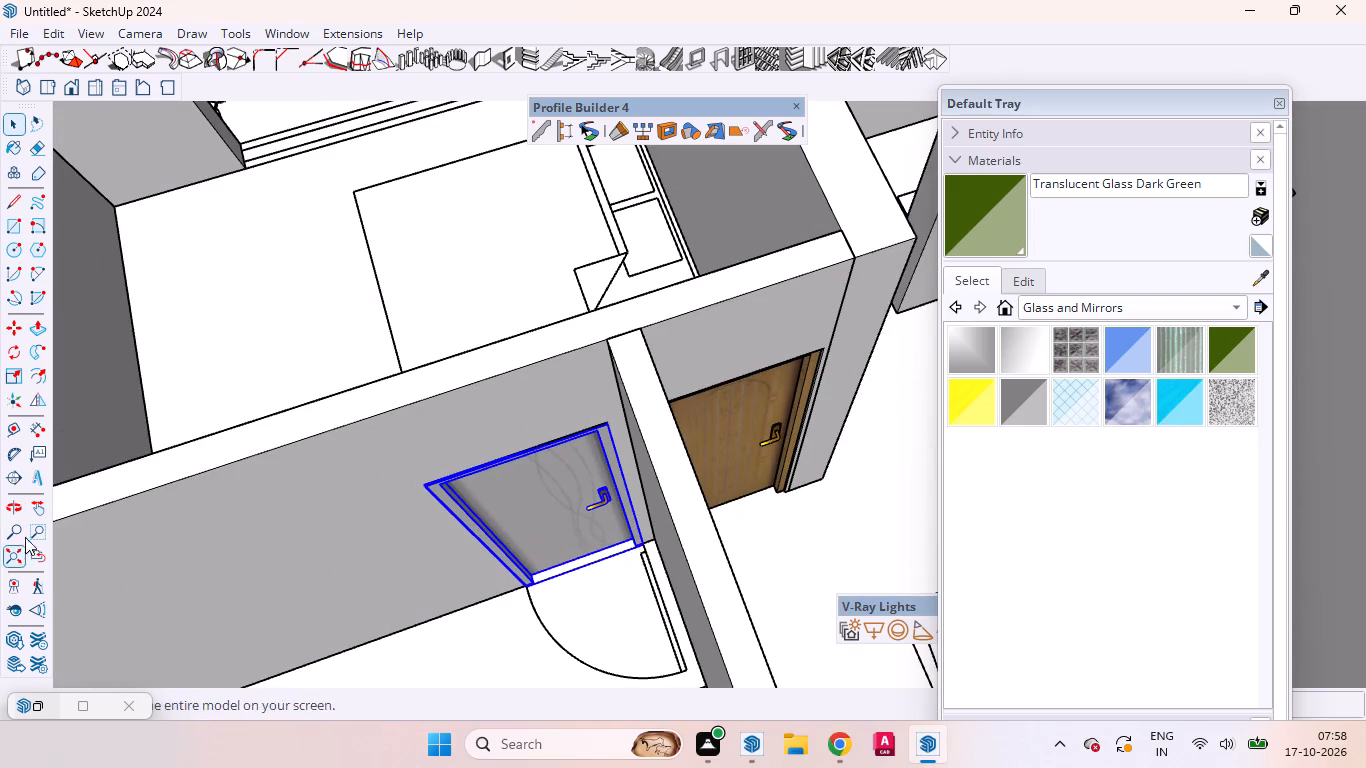
click(33, 407)
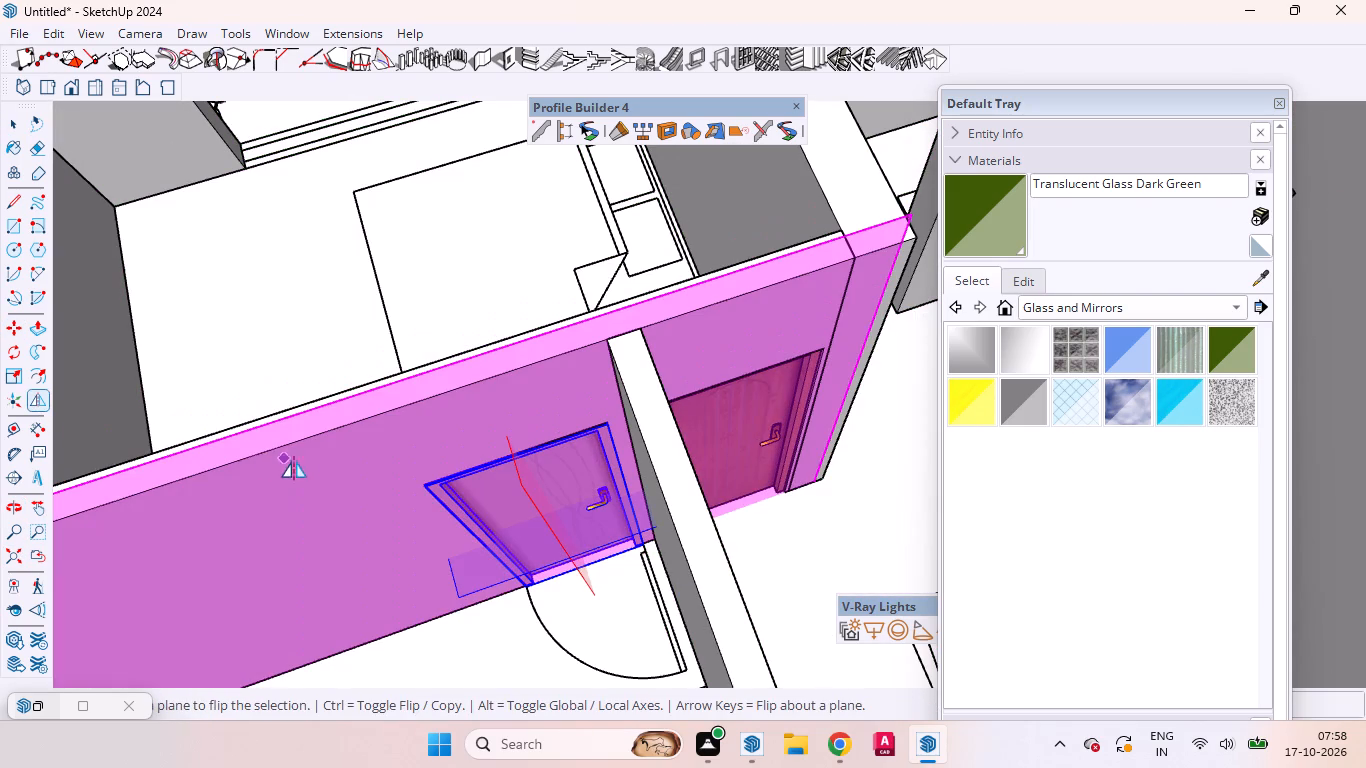
click(501, 502)
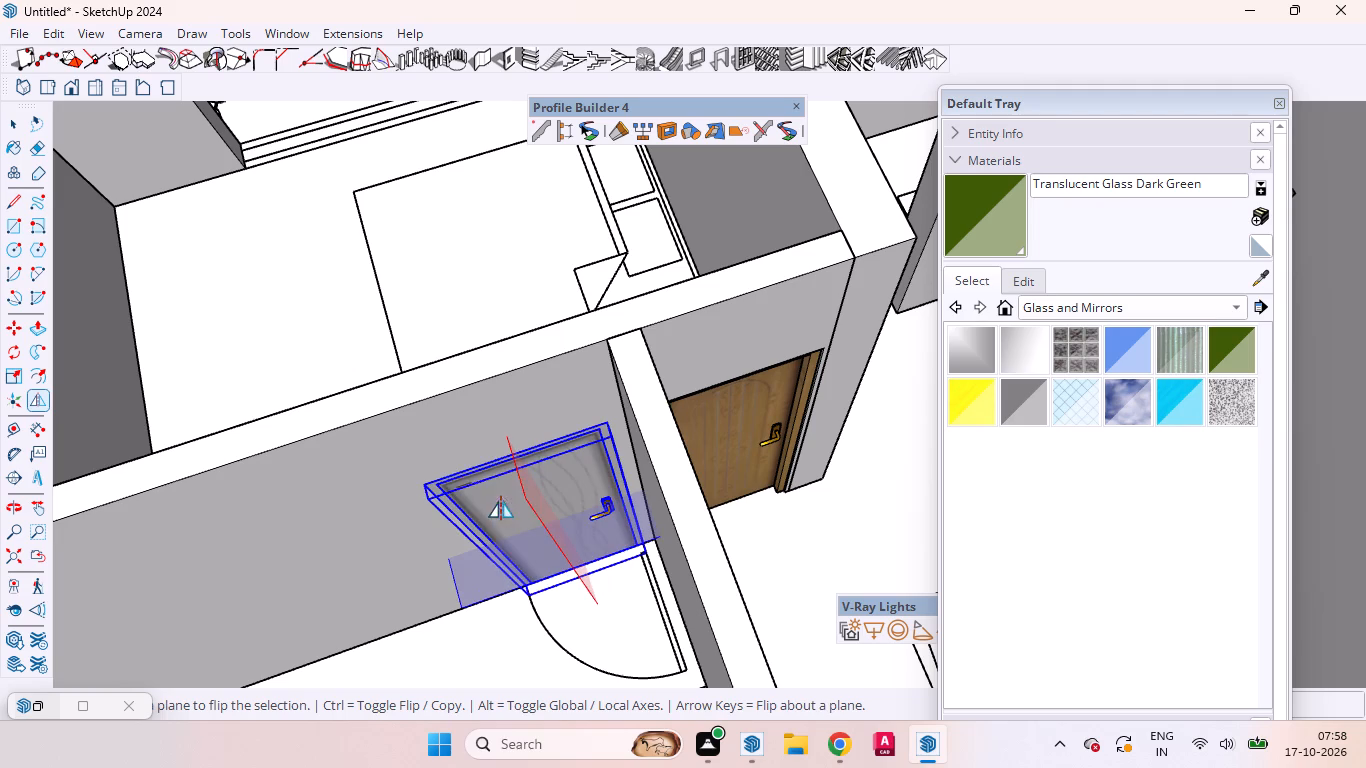
key(space)
scroll(479, 414, down, 16)
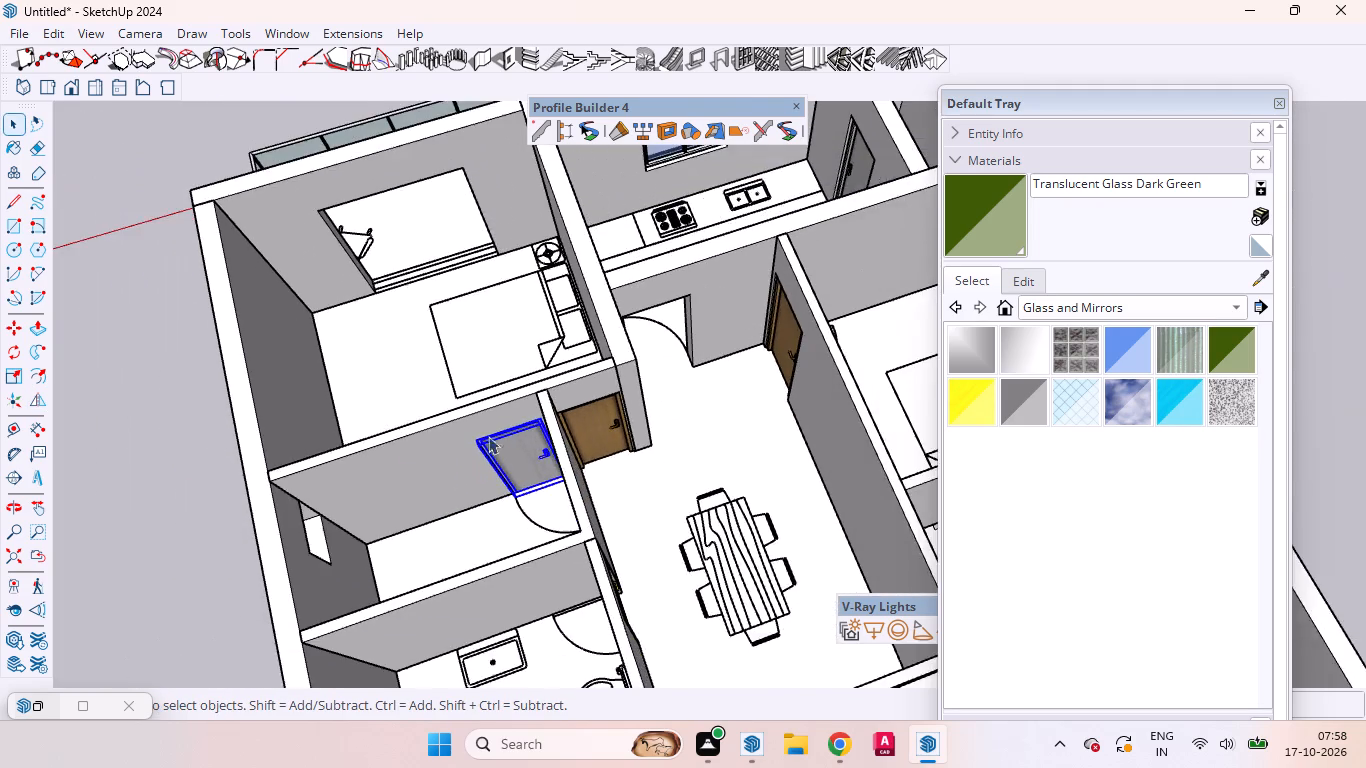
click(113, 480)
Examine the fit of the new white door and the adjacent wooden door from inside the balcony bedroom.
scroll(527, 485, up, 6)
scroll(481, 434, down, 2)
scroll(481, 434, up, 7)
middle_drag(542, 486, 998, 446)
scroll(659, 430, up, 1)
middle_drag(619, 415, 947, 309)
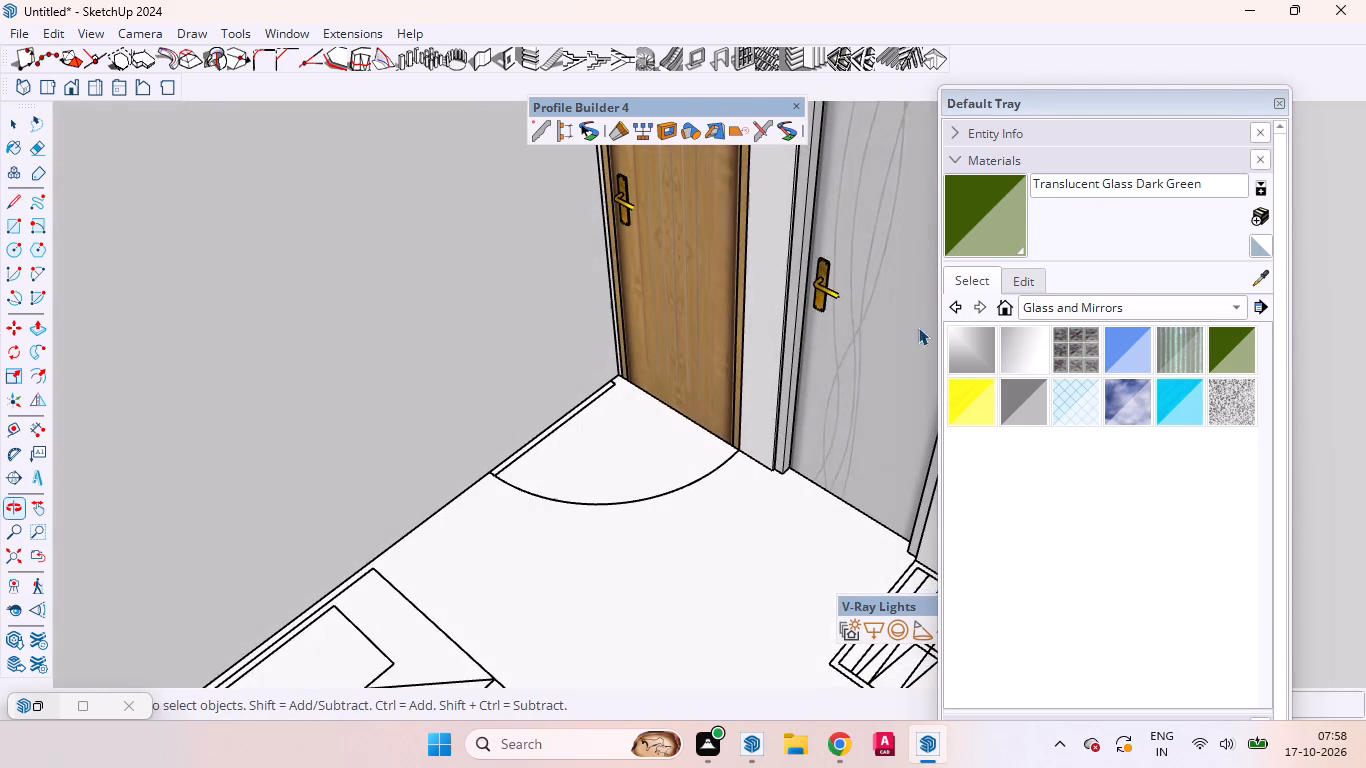
scroll(414, 379, down, 6)
middle_drag(488, 391, 561, 436)
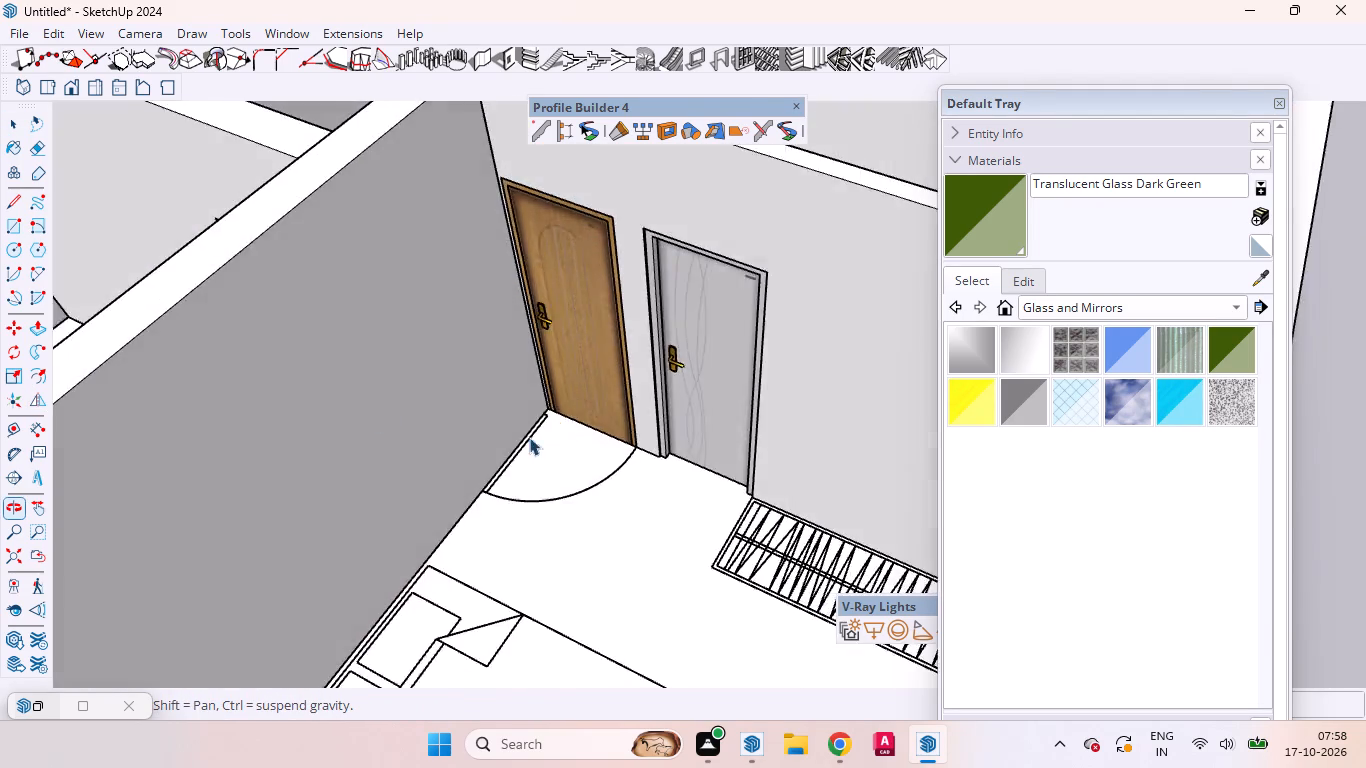
Examine the whole house and the kitchen entrance from several angles for doorways that are still open.
scroll(331, 409, down, 6)
scroll(413, 375, up, 3)
scroll(414, 375, down, 9)
middle_drag(390, 487, 503, 416)
scroll(499, 417, up, 1)
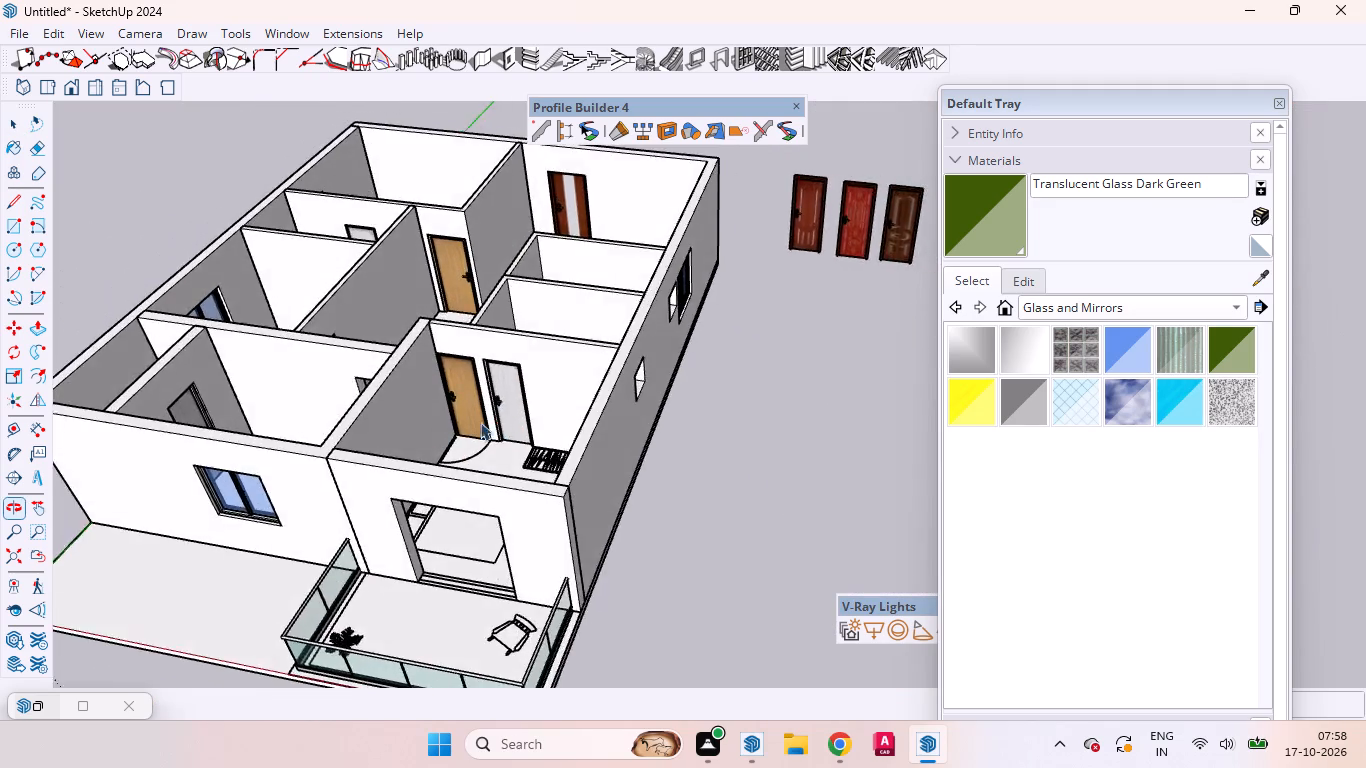
scroll(443, 411, down, 5)
scroll(561, 395, down, 9)
scroll(410, 314, up, 15)
middle_drag(527, 425, 551, 510)
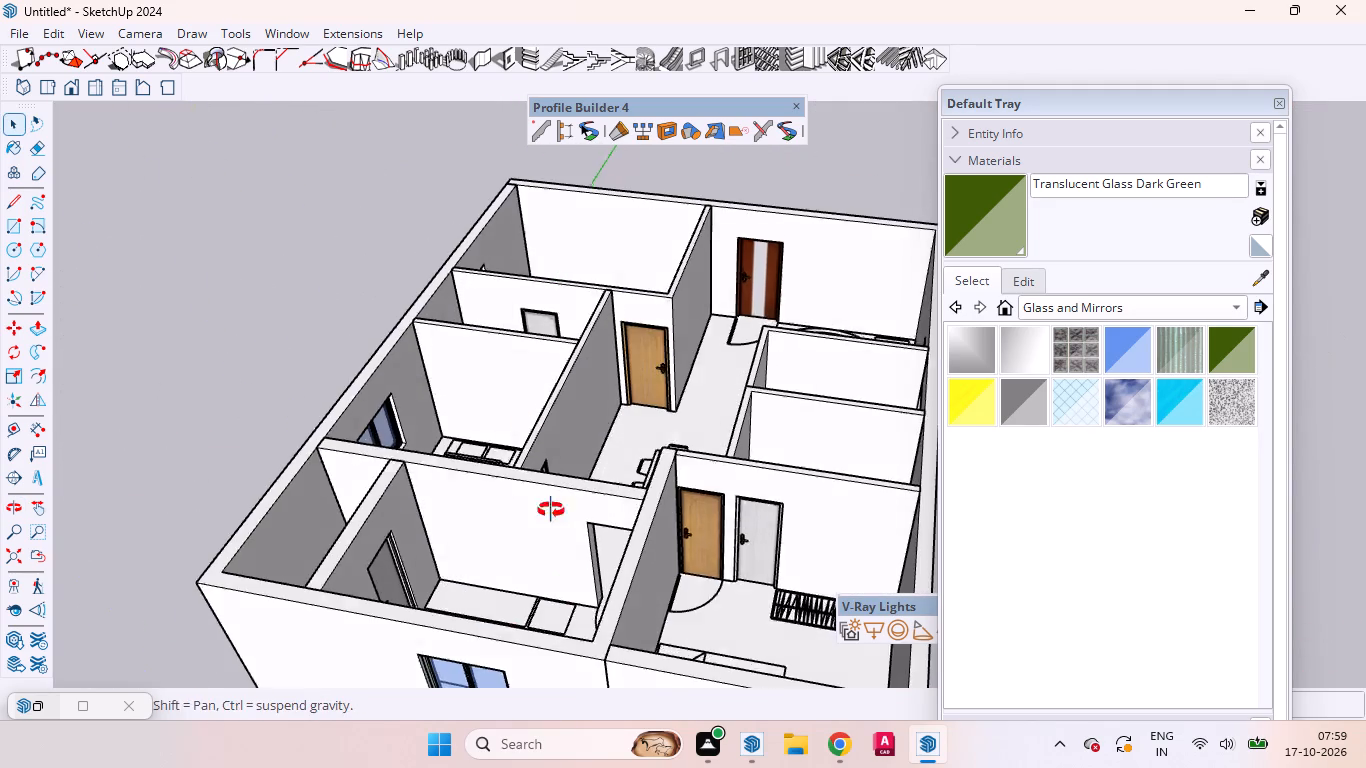
middle_drag(551, 510, 574, 669)
scroll(567, 655, up, 1)
scroll(466, 444, down, 6)
scroll(555, 538, up, 12)
scroll(583, 551, down, 1)
scroll(583, 551, up, 2)
middle_drag(602, 506, 615, 427)
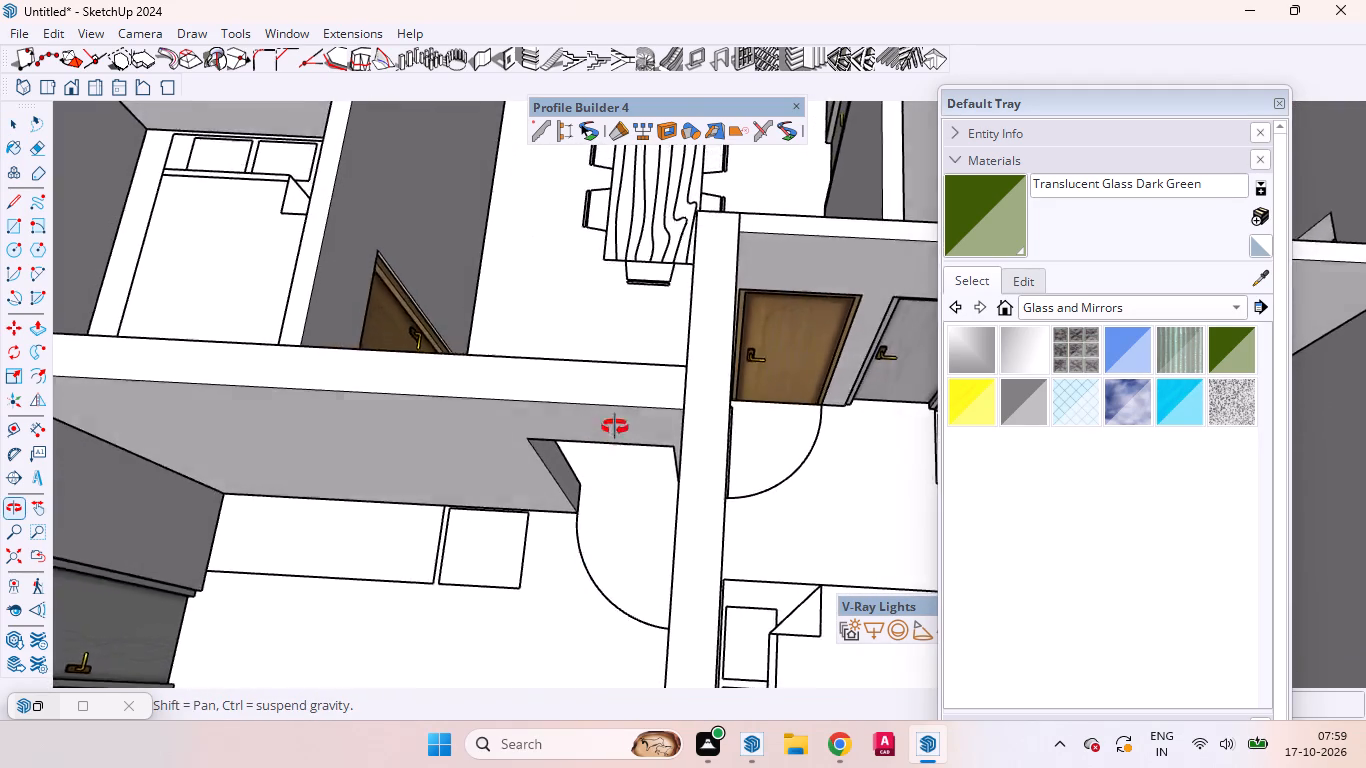
middle_drag(615, 427, 588, 385)
scroll(568, 400, down, 8)
scroll(826, 469, up, 4)
scroll(759, 451, down, 1)
scroll(759, 451, up, 1)
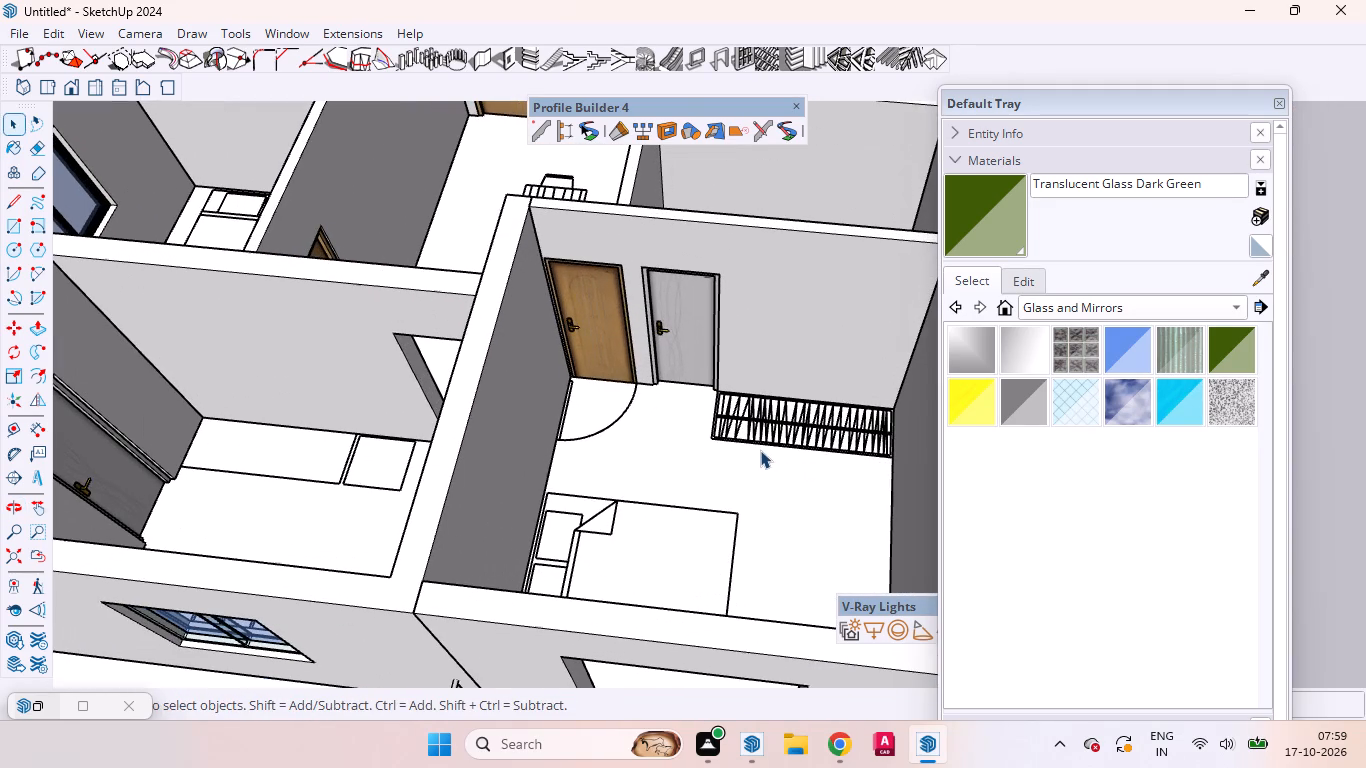
Examine how the wooden door's bottom corner fits its frame in the balcony bedroom, leaving the door deselected.
scroll(591, 346, up, 6)
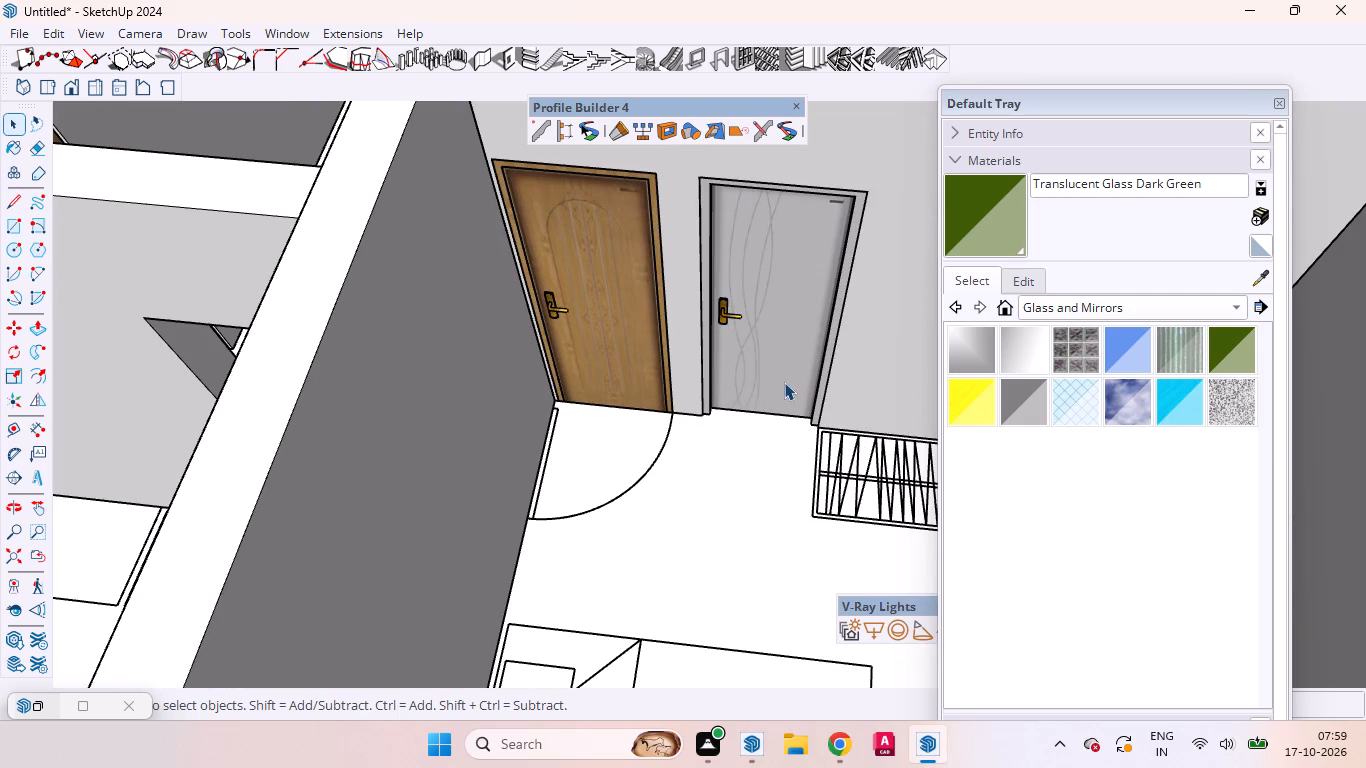
click(603, 385)
scroll(595, 415, up, 8)
scroll(595, 415, down, 2)
scroll(595, 415, up, 11)
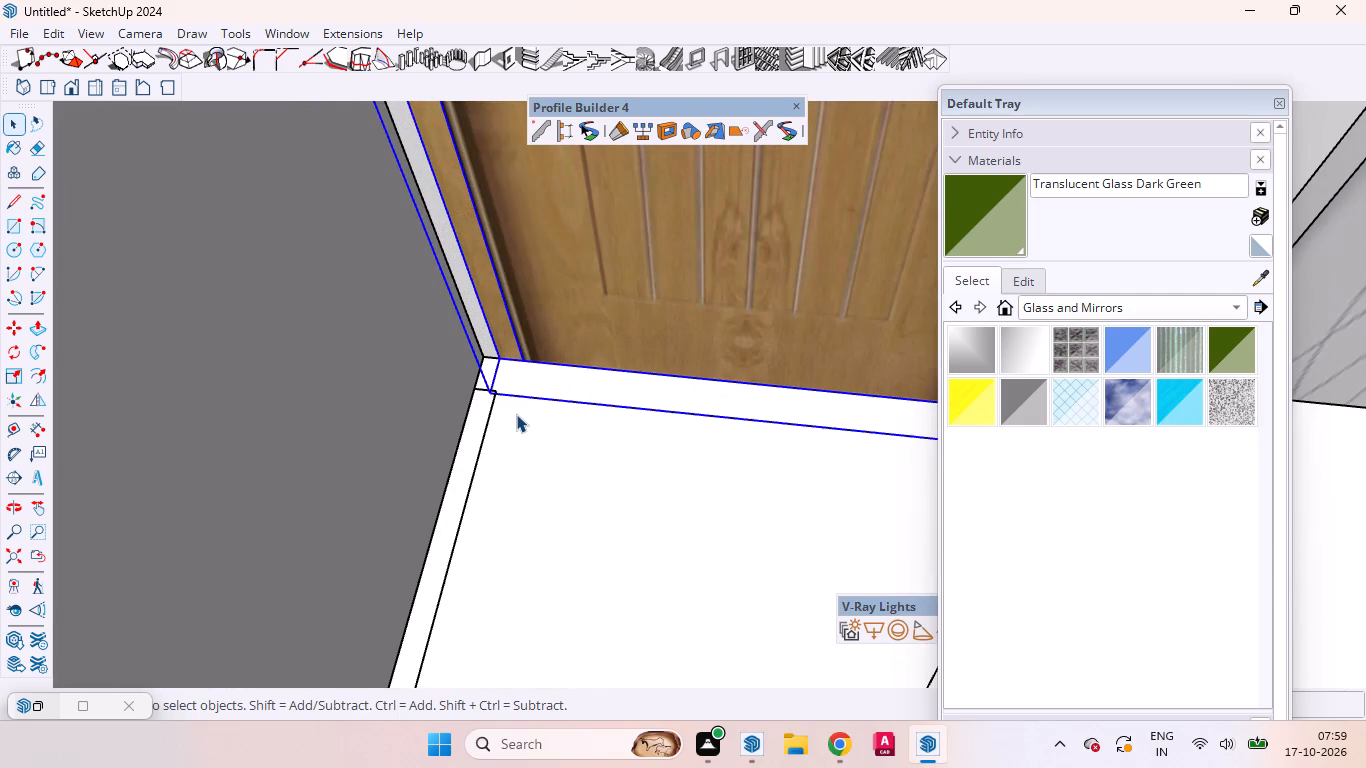
key(m)
scroll(493, 366, up, 9)
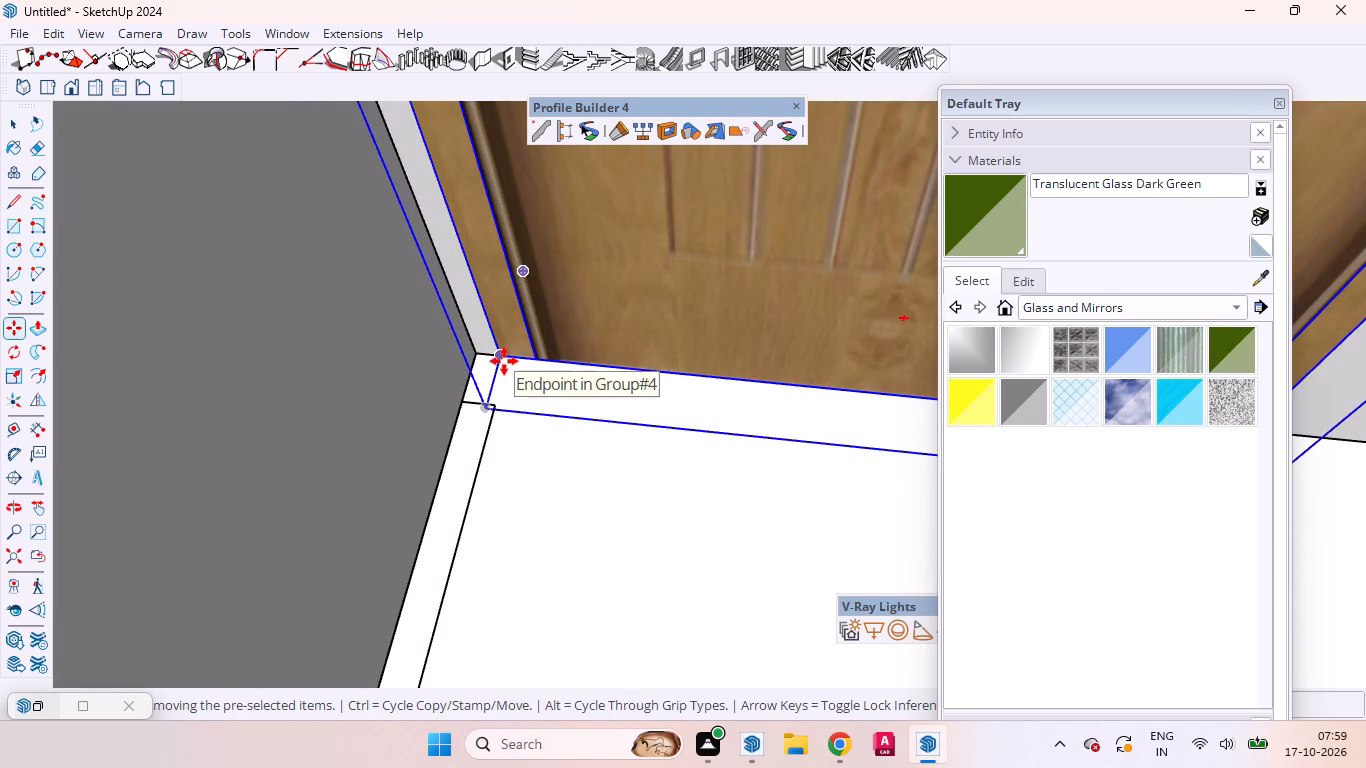
key(space)
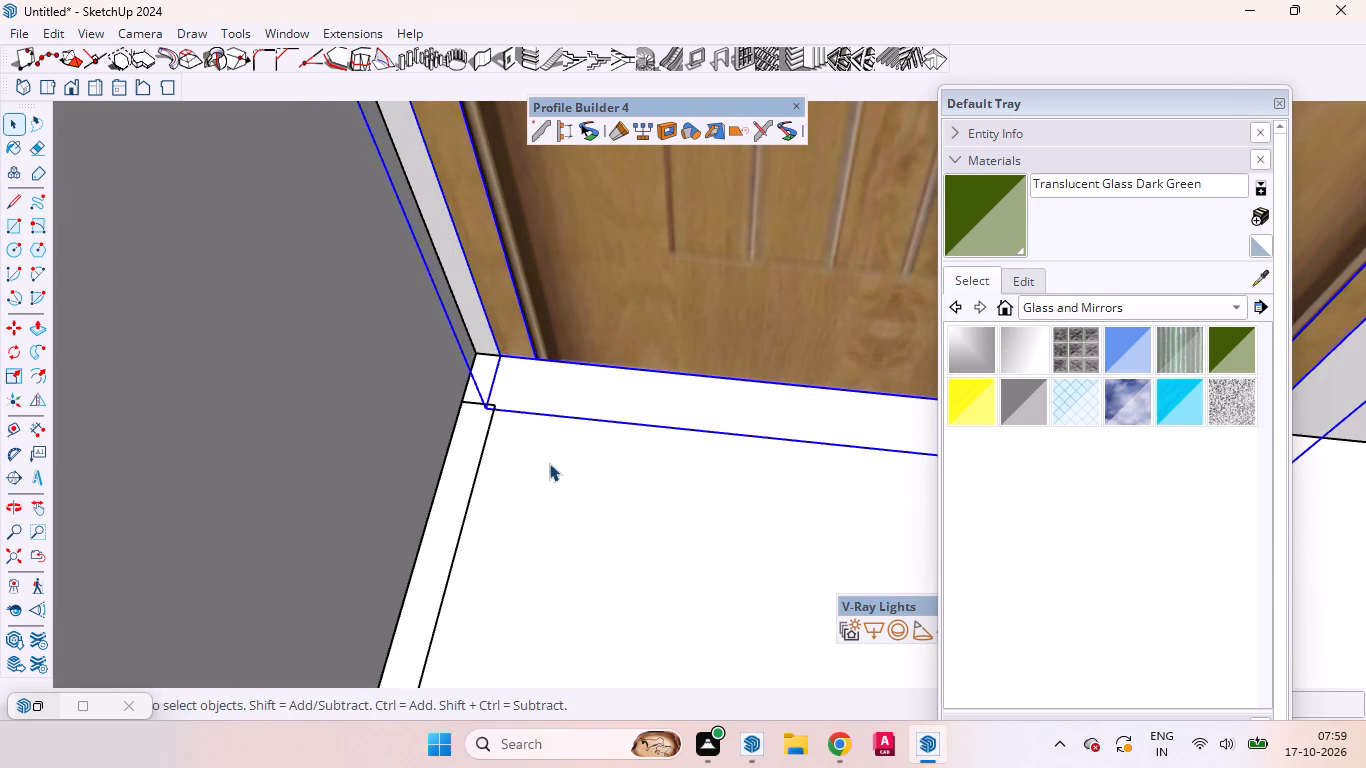
scroll(559, 510, down, 1)
scroll(568, 518, up, 2)
scroll(588, 532, down, 18)
scroll(647, 414, up, 1)
scroll(646, 414, down, 20)
scroll(646, 414, down, 1)
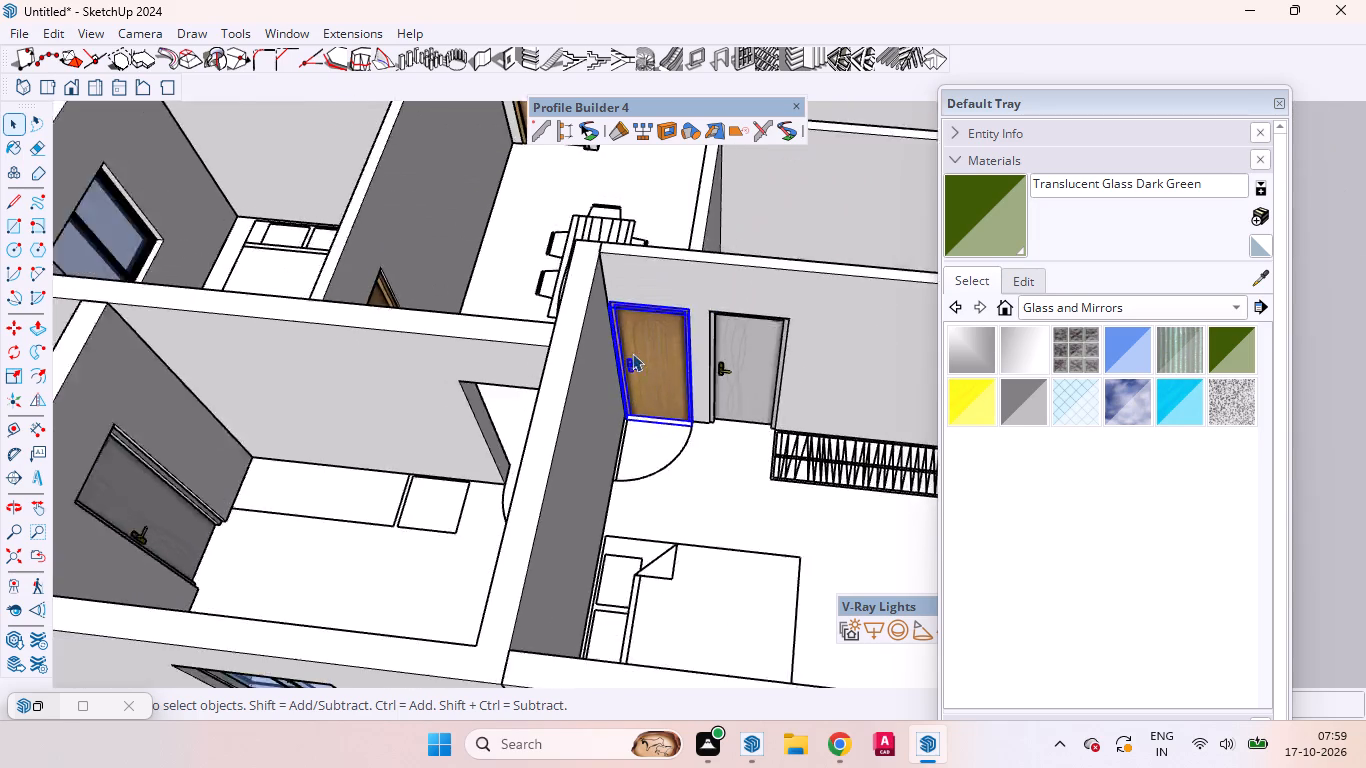
scroll(632, 353, down, 3)
scroll(633, 335, up, 1)
scroll(633, 335, down, 4)
click(878, 446)
Delete the floor plan's door swing symbol at the kitchen entrance and leave the plan group.
scroll(556, 424, up, 5)
scroll(556, 424, down, 6)
scroll(556, 424, up, 1)
scroll(560, 420, down, 3)
scroll(562, 420, up, 3)
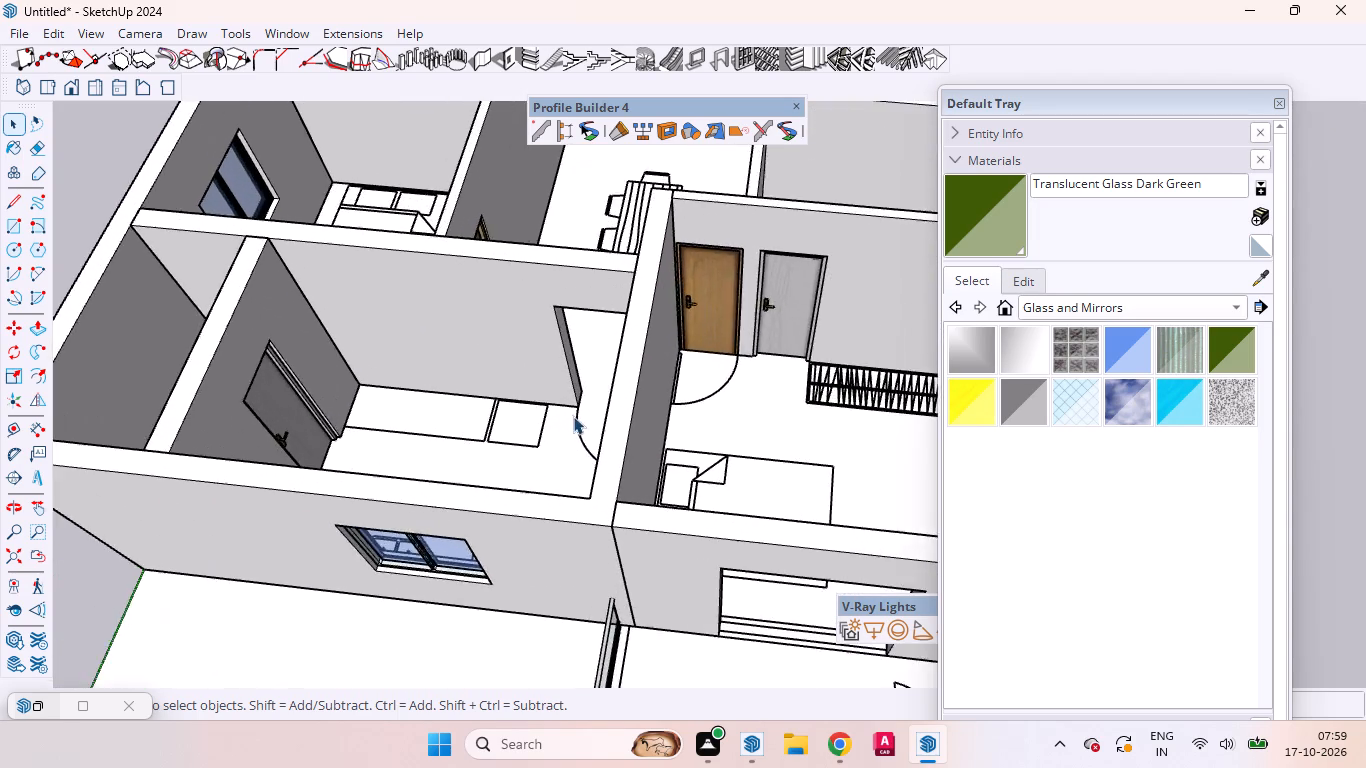
scroll(573, 416, up, 2)
middle_drag(576, 423, 651, 469)
scroll(643, 467, up, 4)
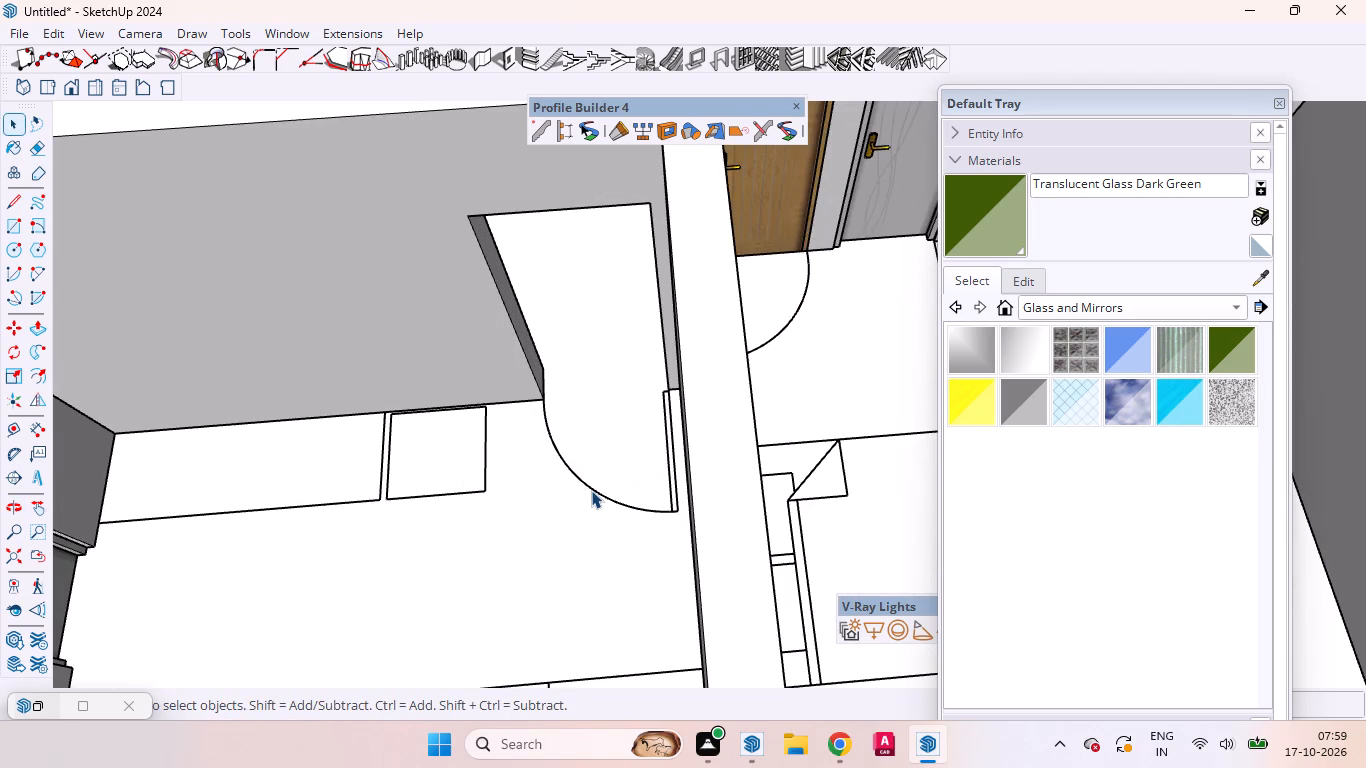
click(594, 487)
triple_click(594, 487)
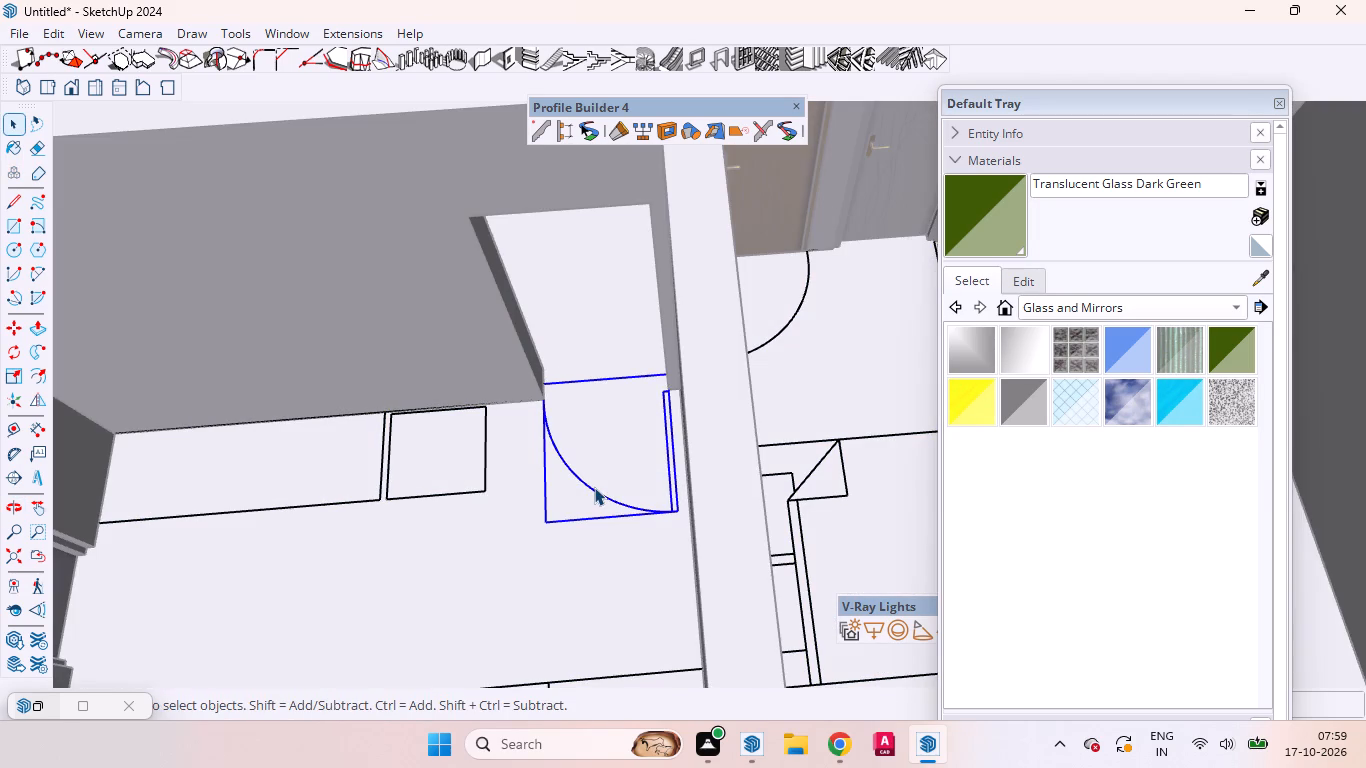
key(Delete)
scroll(569, 472, down, 10)
scroll(523, 323, up, 1)
scroll(522, 323, down, 6)
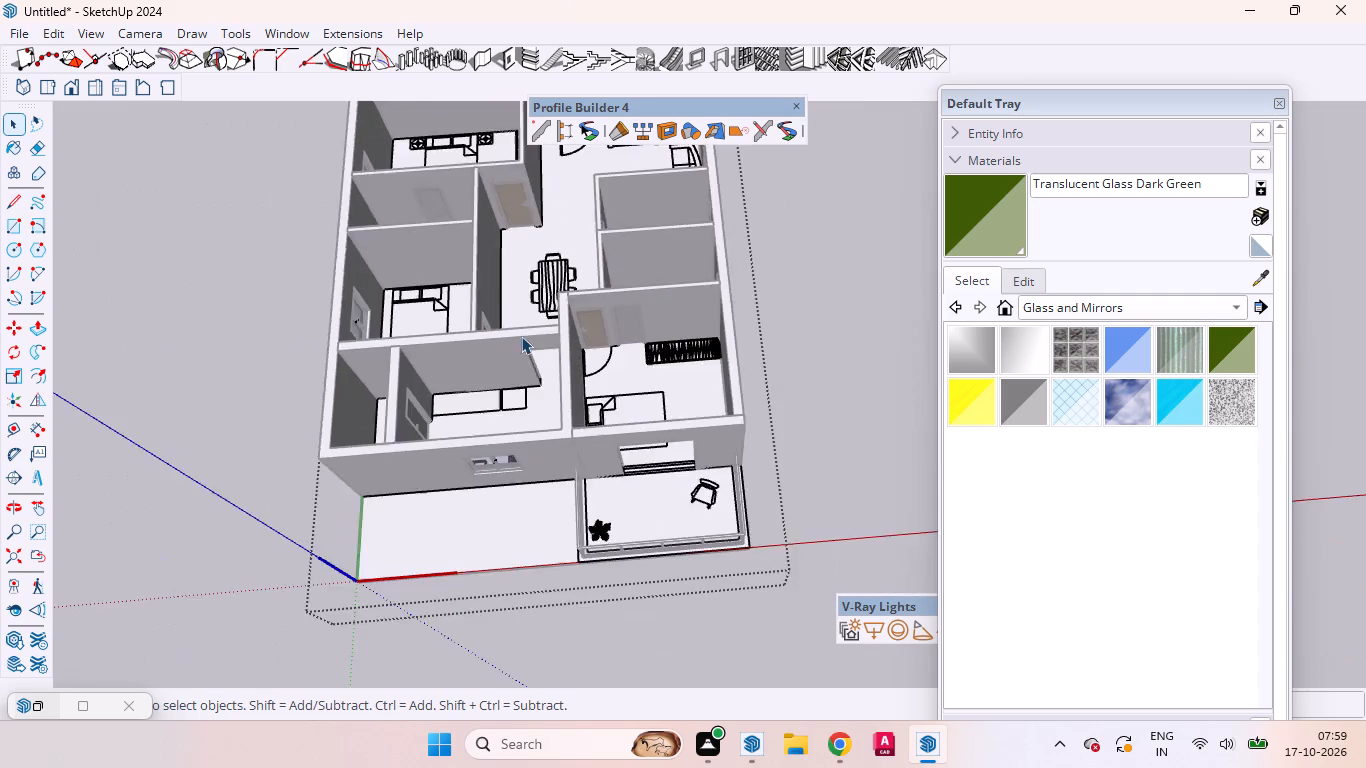
scroll(521, 336, down, 7)
click(757, 401)
Examine the whole house from outside and above, checking the doors and windows in each room.
middle_drag(483, 440, 893, 325)
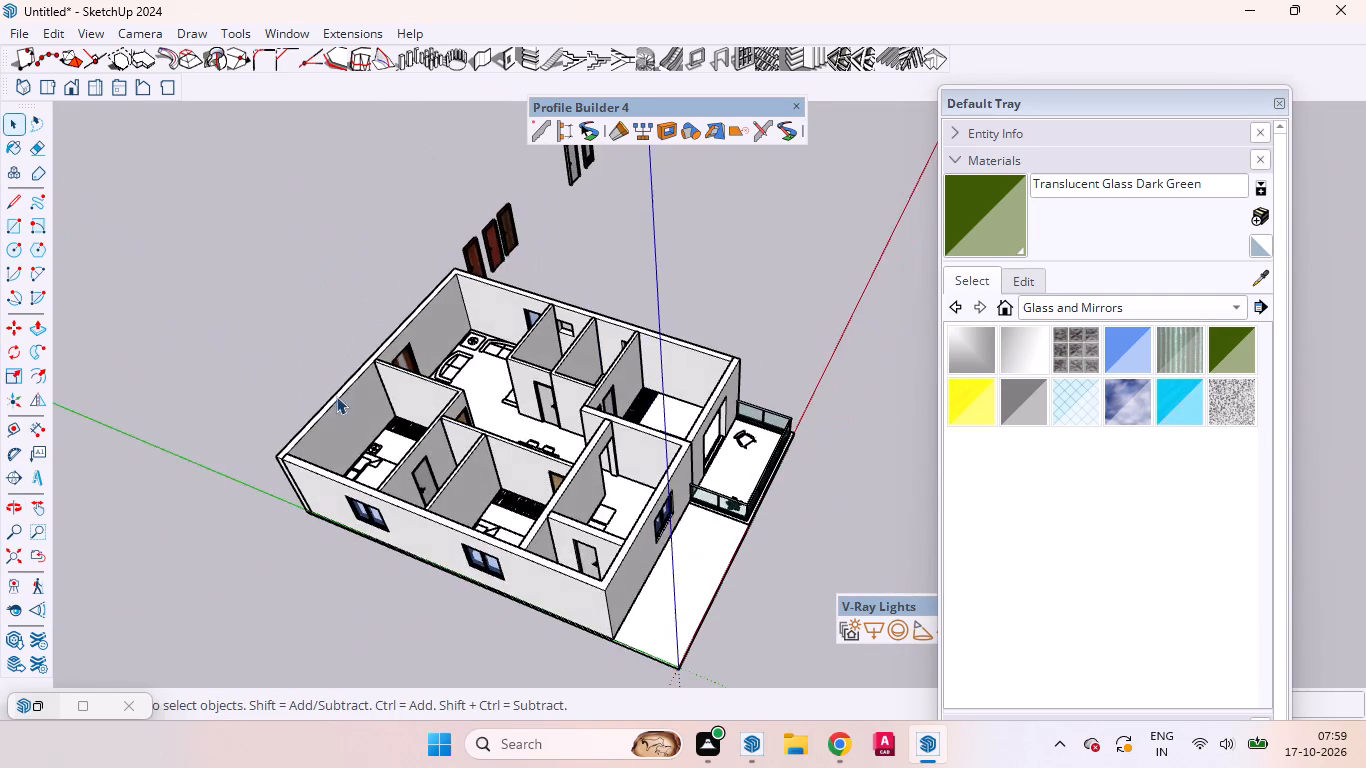
scroll(321, 389, down, 3)
middle_drag(379, 433, 781, 286)
scroll(460, 327, down, 4)
middle_drag(355, 522, 597, 489)
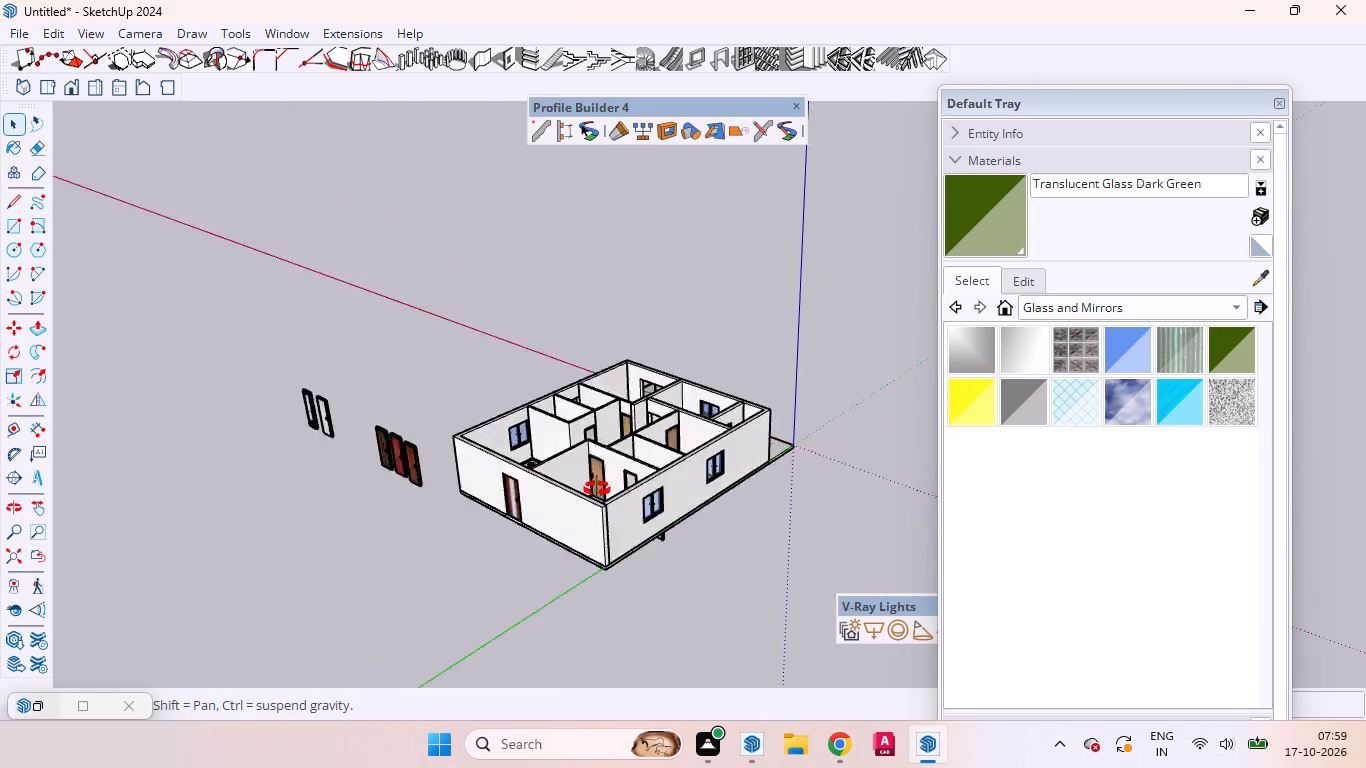
middle_drag(597, 489, 450, 232)
scroll(750, 453, up, 4)
middle_drag(604, 409, 684, 767)
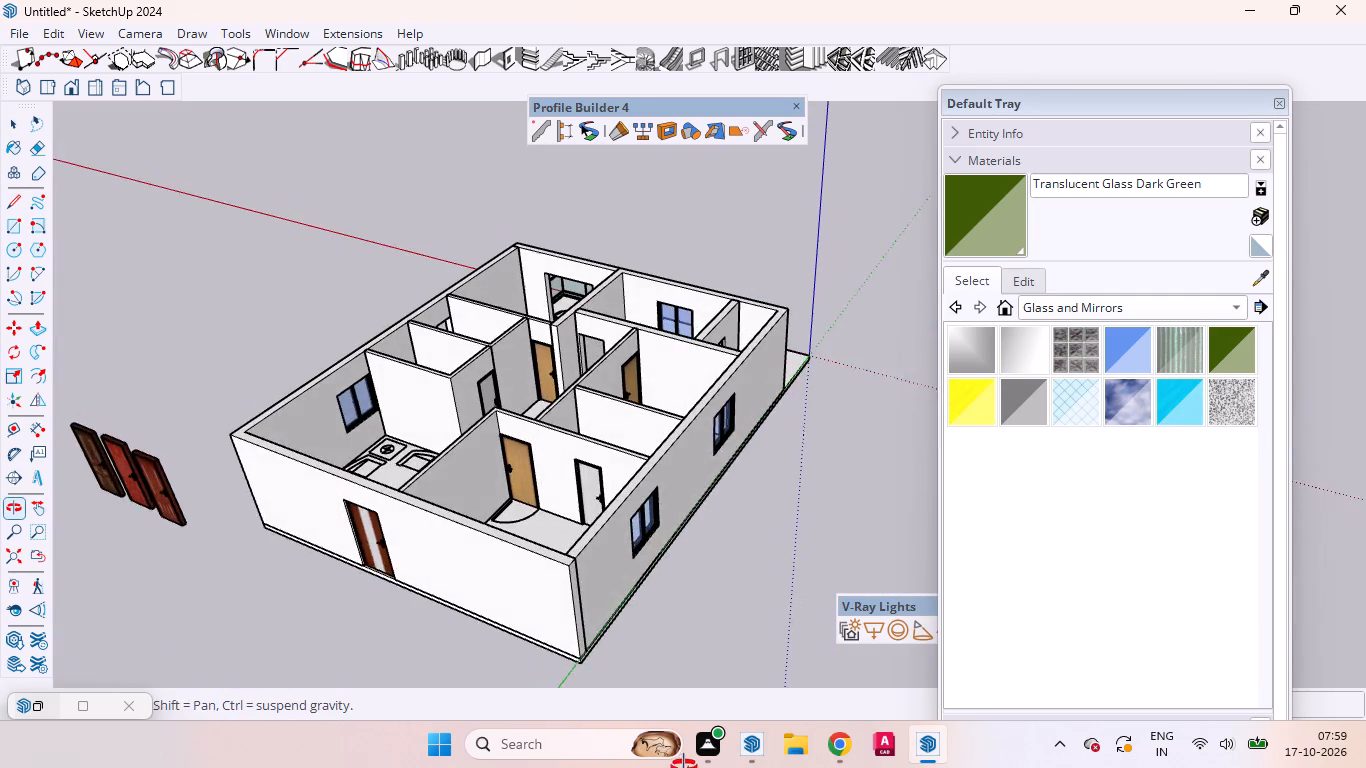
middle_drag(684, 767, 699, 767)
scroll(633, 376, up, 6)
middle_drag(667, 463, 410, 647)
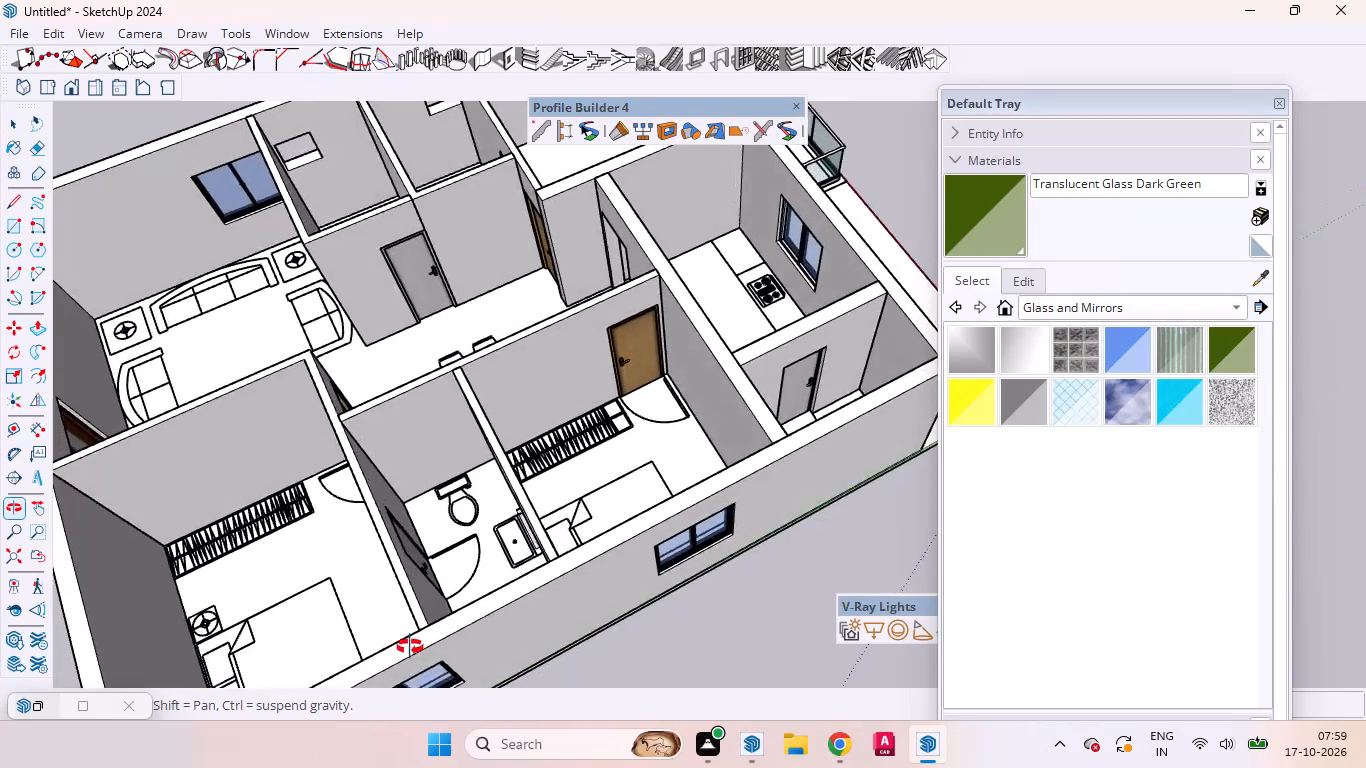
middle_drag(410, 647, 282, 696)
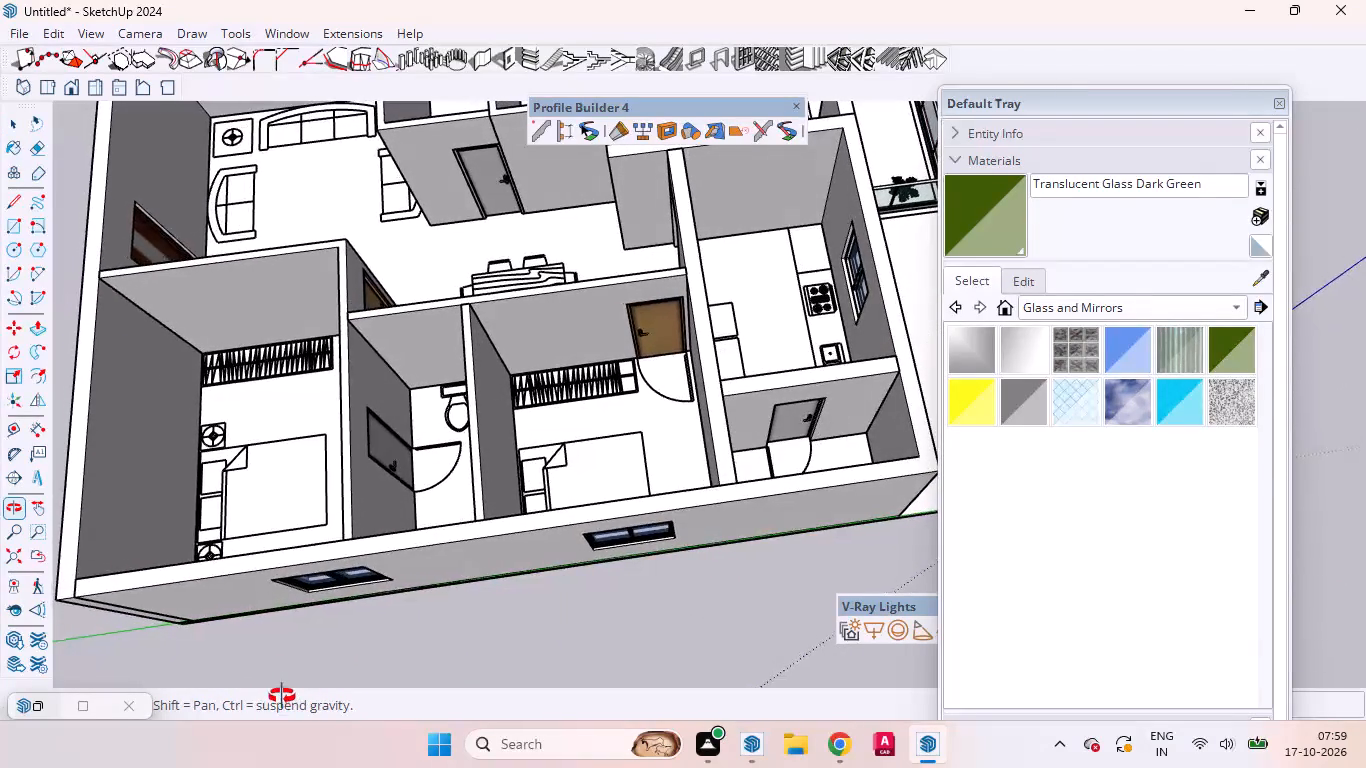
middle_drag(282, 696, 392, 767)
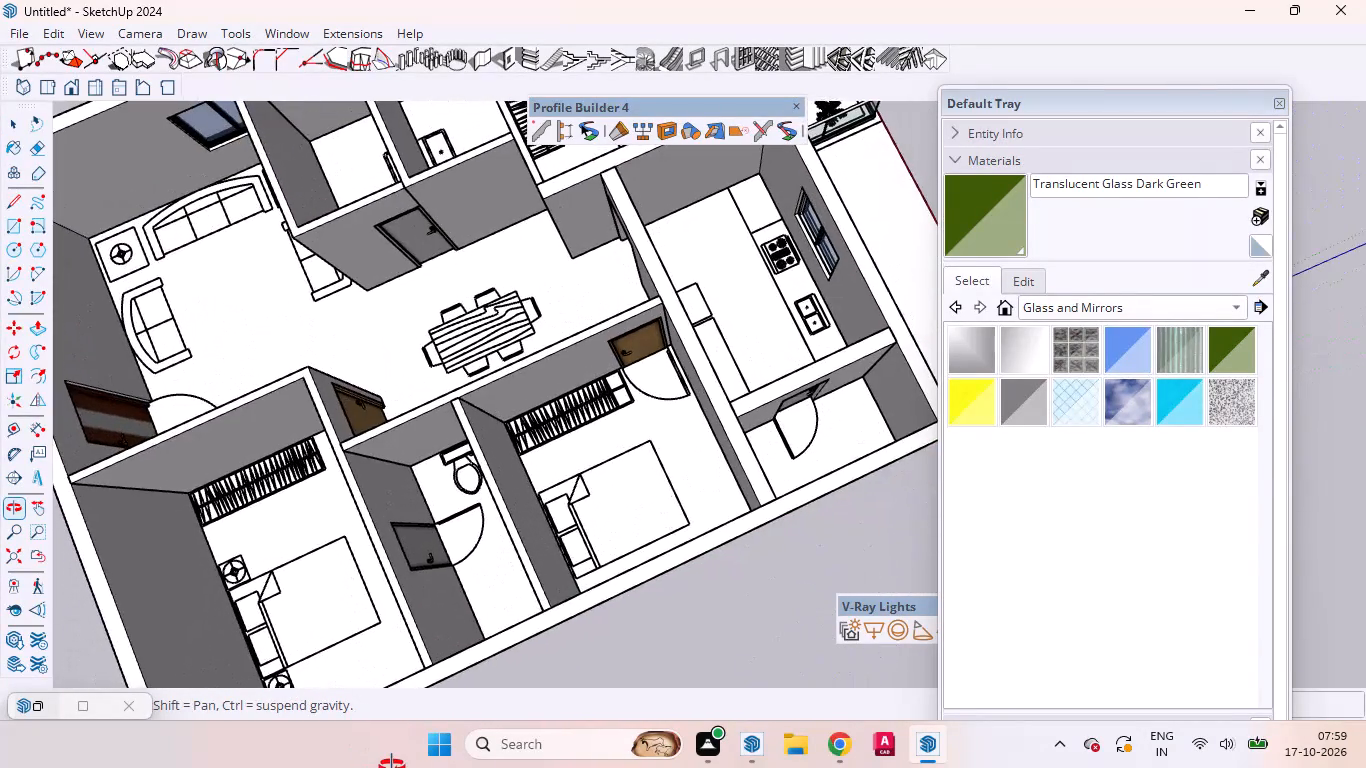
Delete the stray door hanging below the house's floor.
middle_drag(392, 767, 318, 172)
click(486, 553)
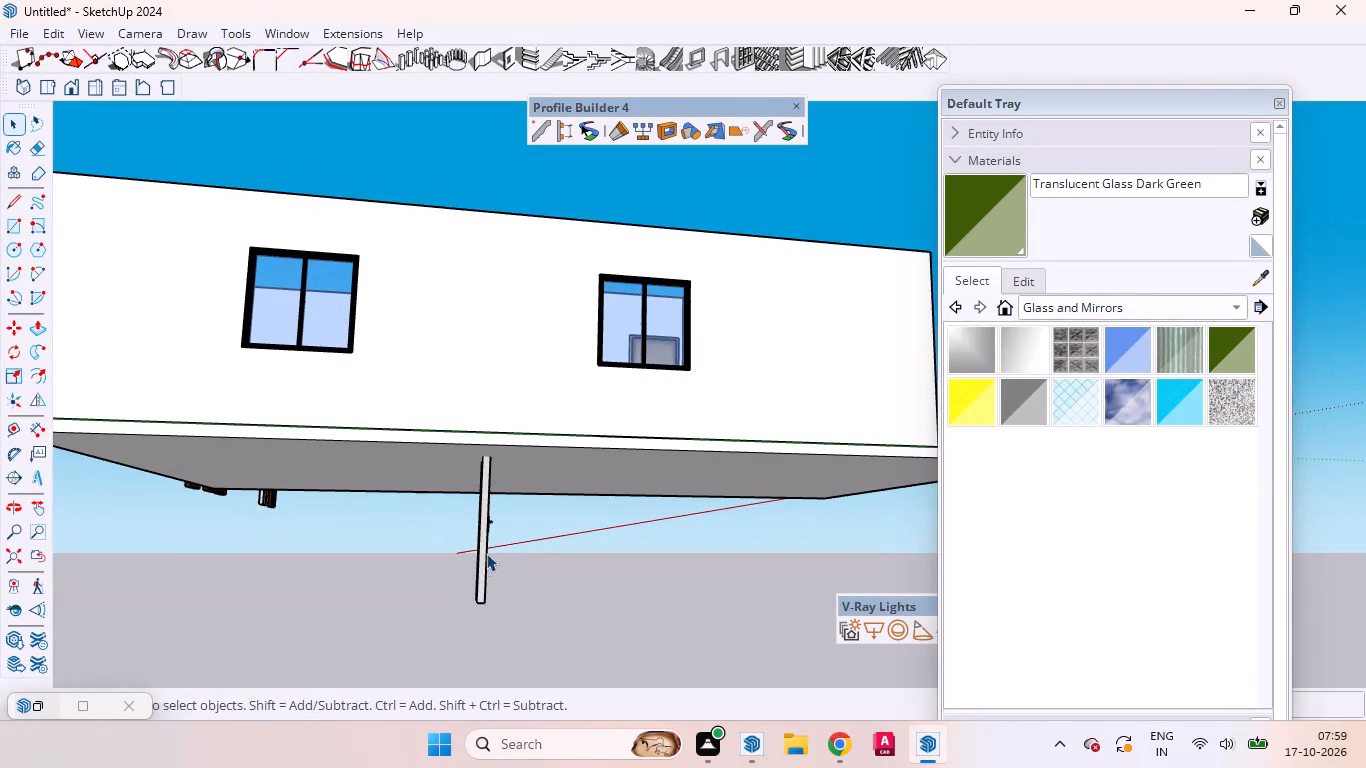
key(Delete)
scroll(431, 574, down, 8)
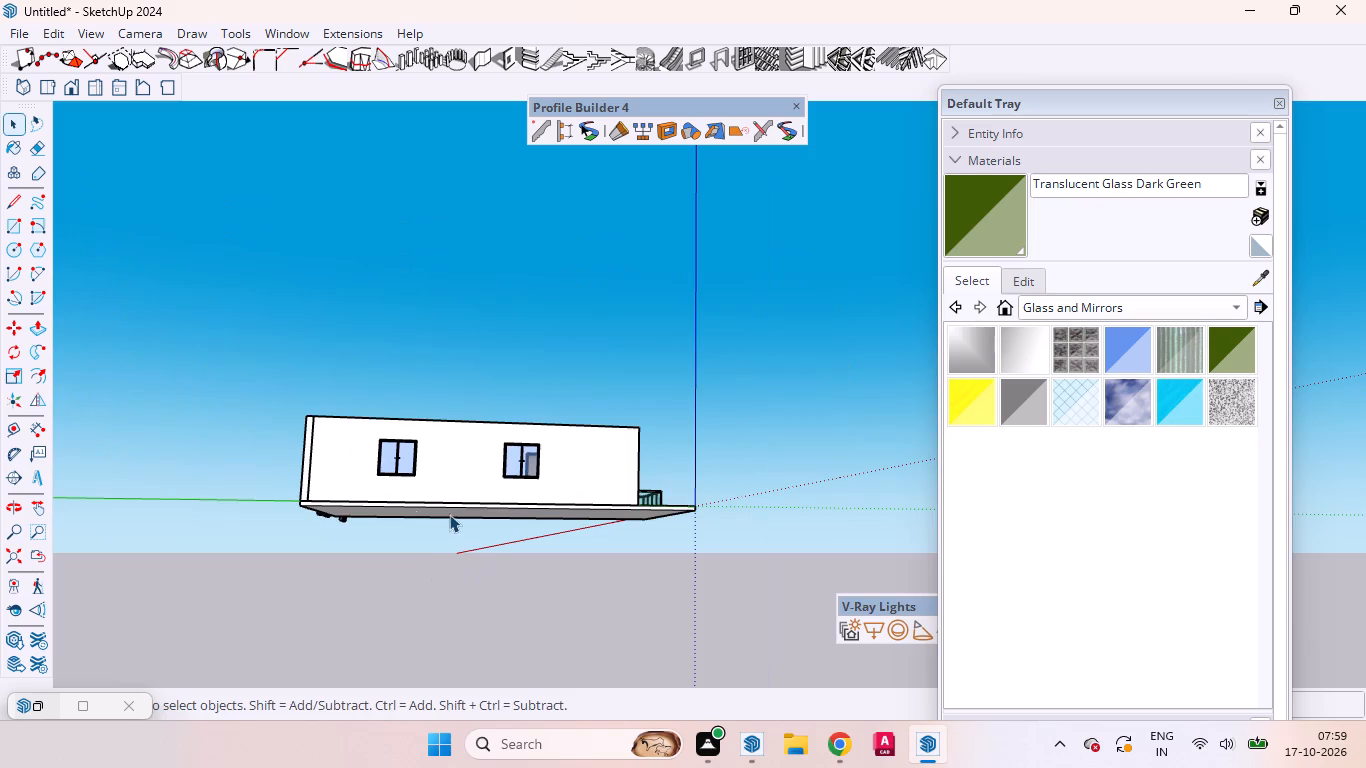
Delete the five spare door models standing outside the house: the three wooden ones, the white one and the glazed one.
middle_drag(307, 485, 965, 620)
scroll(552, 483, down, 9)
scroll(641, 608, up, 11)
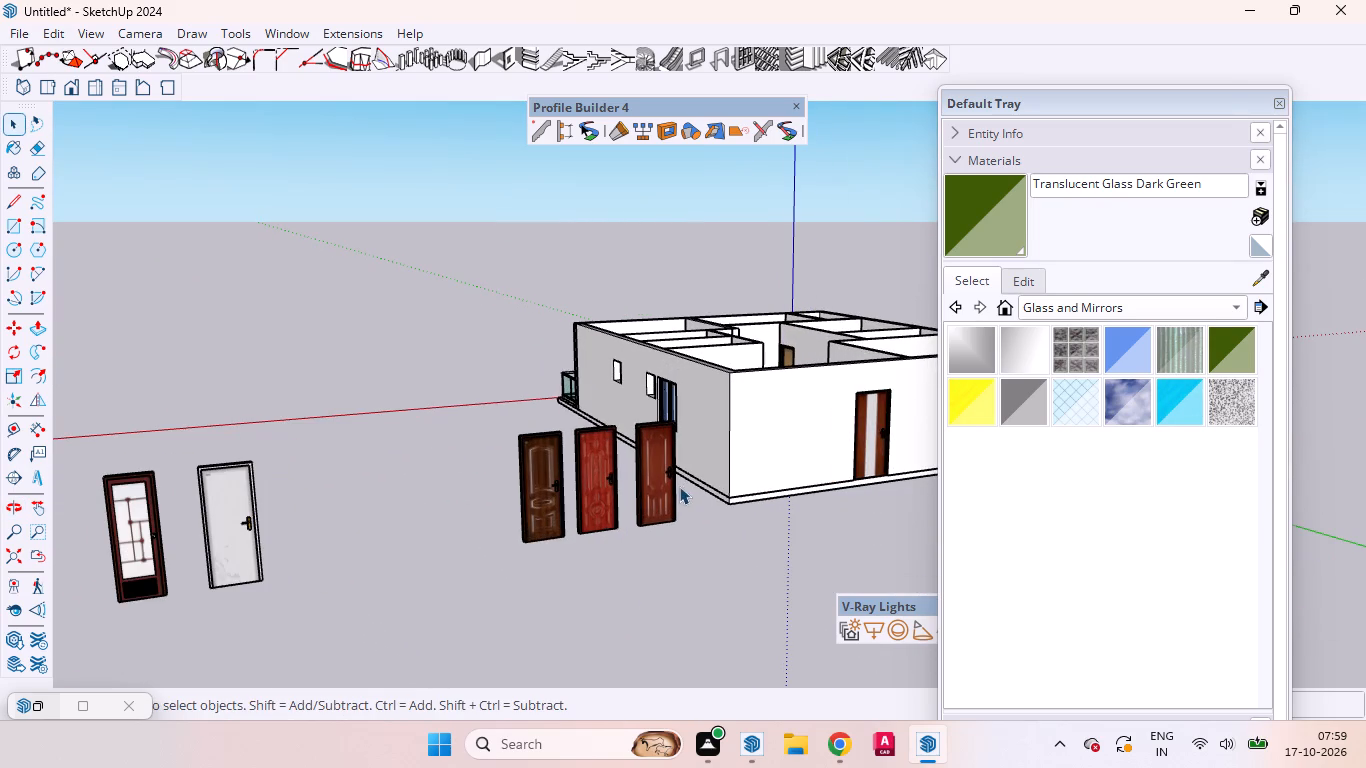
click(670, 484)
middle_drag(641, 554, 552, 590)
middle_drag(622, 560, 575, 560)
drag(581, 564, 406, 380)
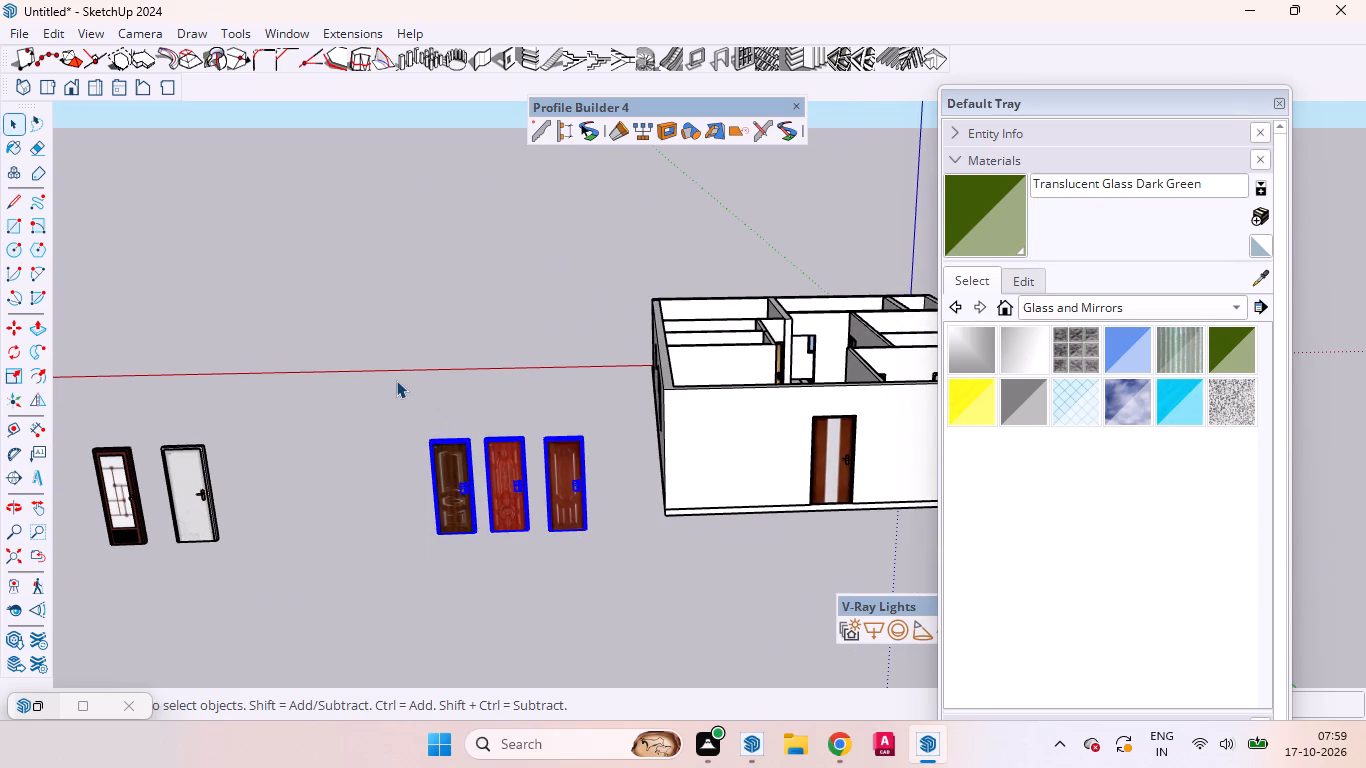
key(Delete)
drag(231, 560, 213, 552)
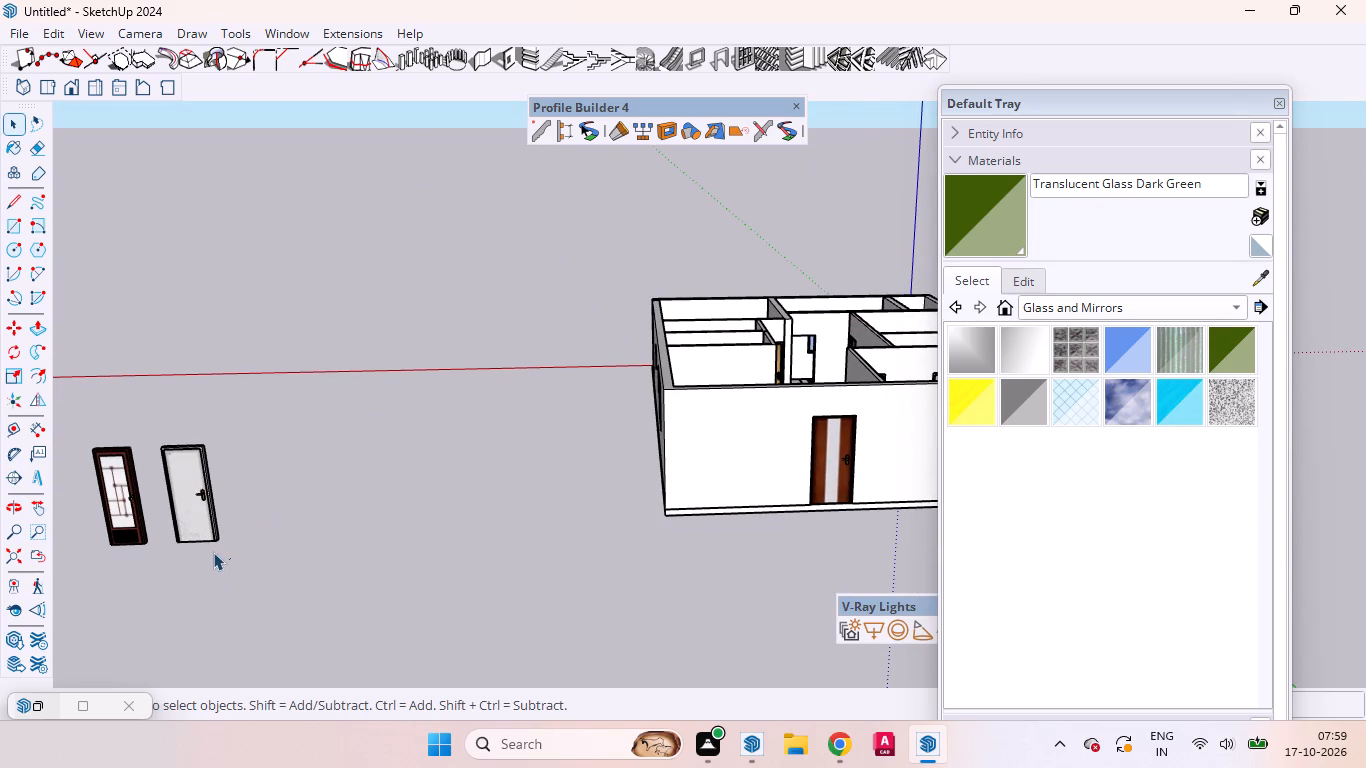
drag(213, 552, 16, 368)
key(Delete)
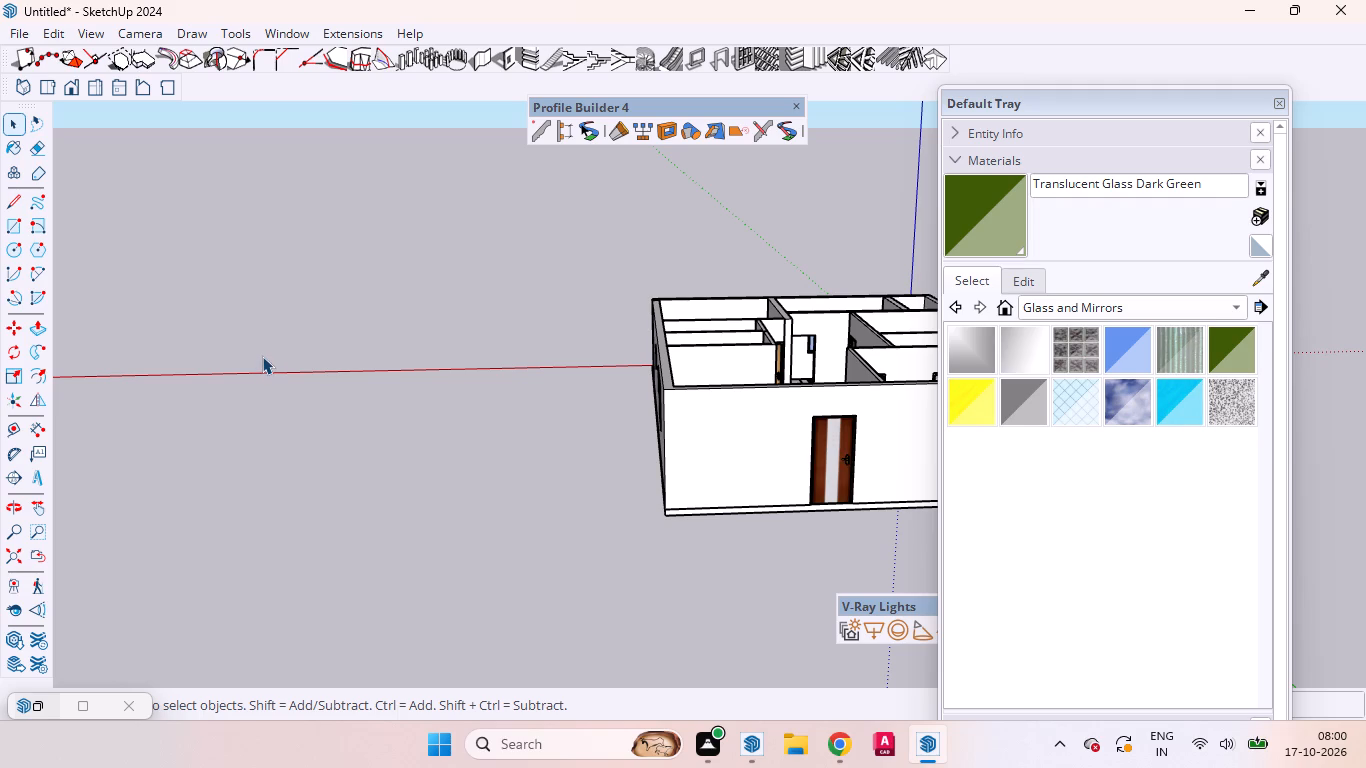
Examine the interior from above and the open balcony opening in the balcony bedroom.
scroll(442, 372, down, 7)
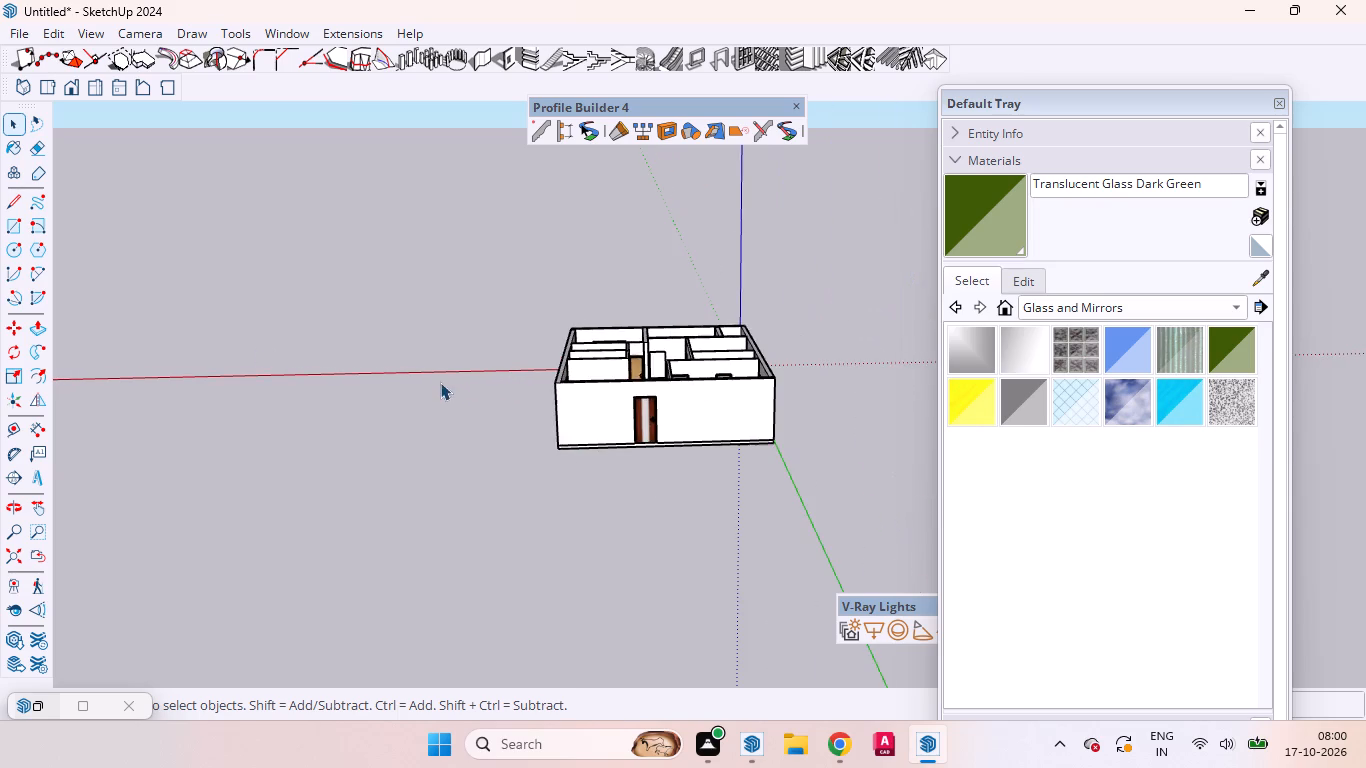
middle_drag(685, 411, 778, 755)
scroll(681, 386, up, 5)
middle_drag(631, 458, 863, 329)
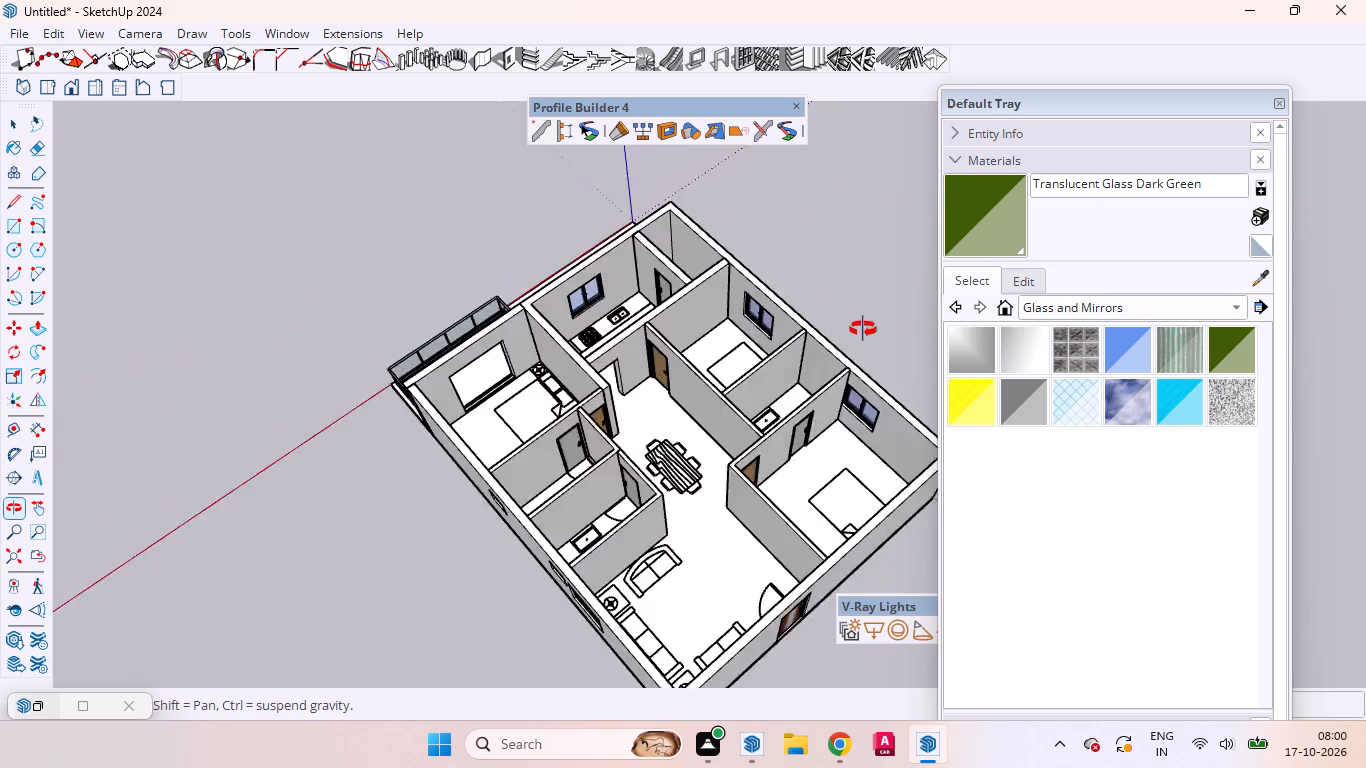
middle_drag(863, 329, 910, 303)
scroll(655, 426, up, 5)
scroll(502, 414, up, 4)
scroll(501, 413, down, 2)
scroll(501, 413, up, 2)
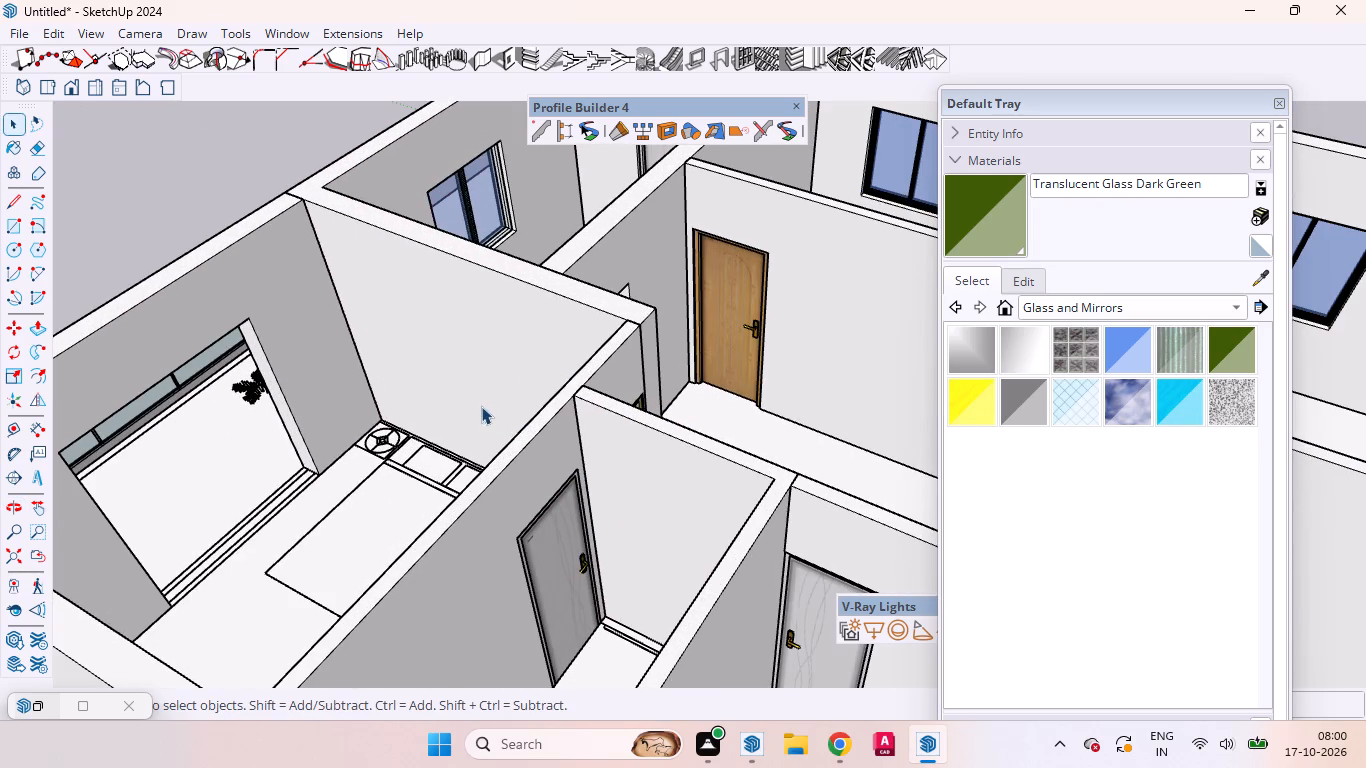
Search 3D Warehouse for "slide windows".
click(286, 29)
click(326, 189)
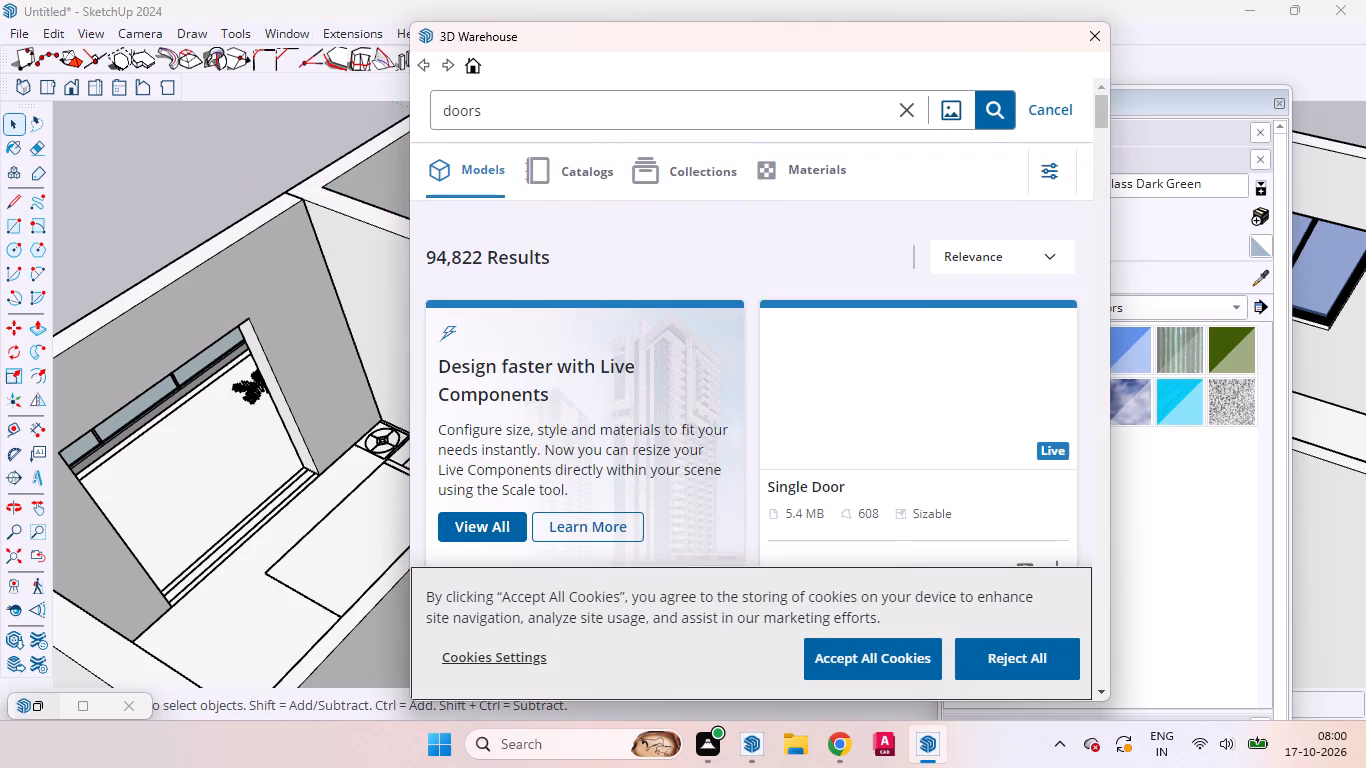
click(558, 112)
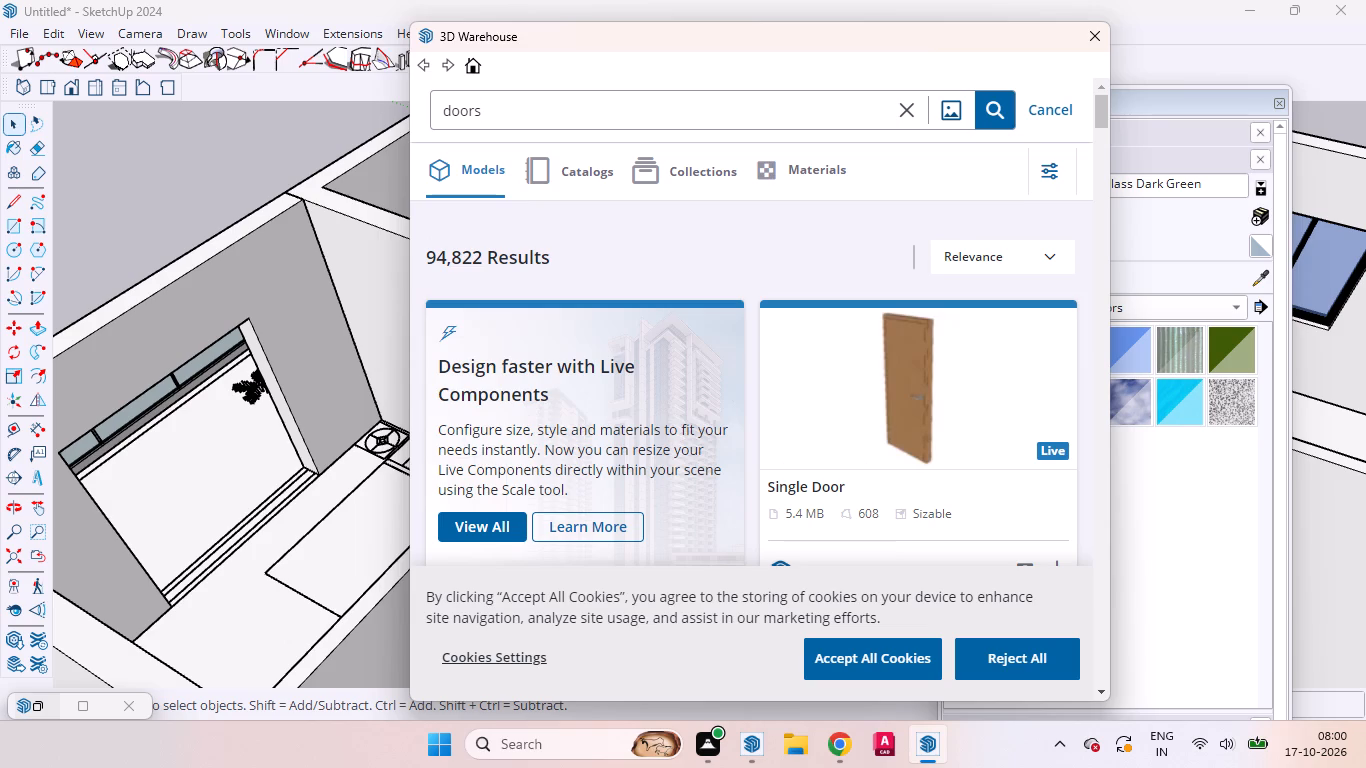
key(BackSpace)
key(BackSpace)
key(BackSpace)
key(BackSpace)
key(BackSpace)
text(slide)
key(space)
text(windows)
key(shift+Return)
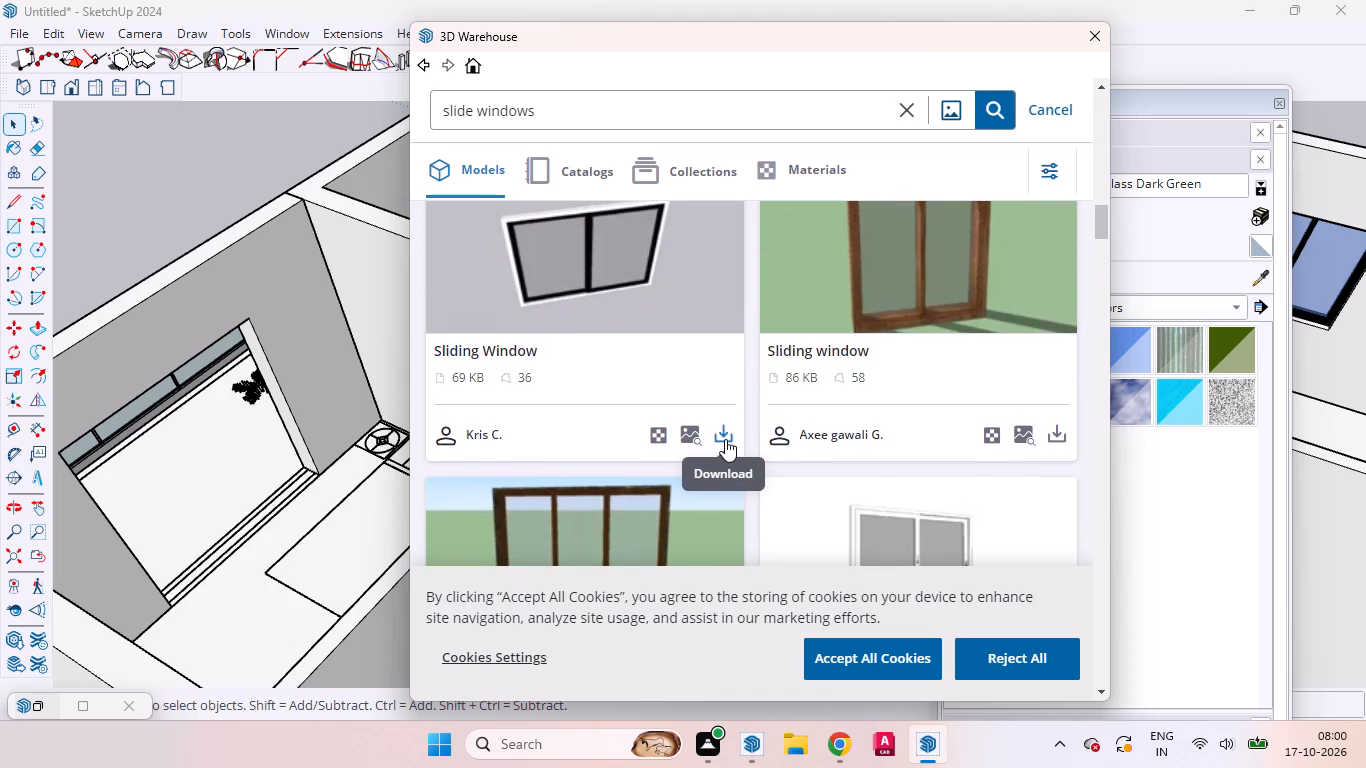
Load the 69 KB black-framed Sliding Window into the model and place it at the balcony opening's bottom corner near the bedside table.
click(725, 439)
click(697, 393)
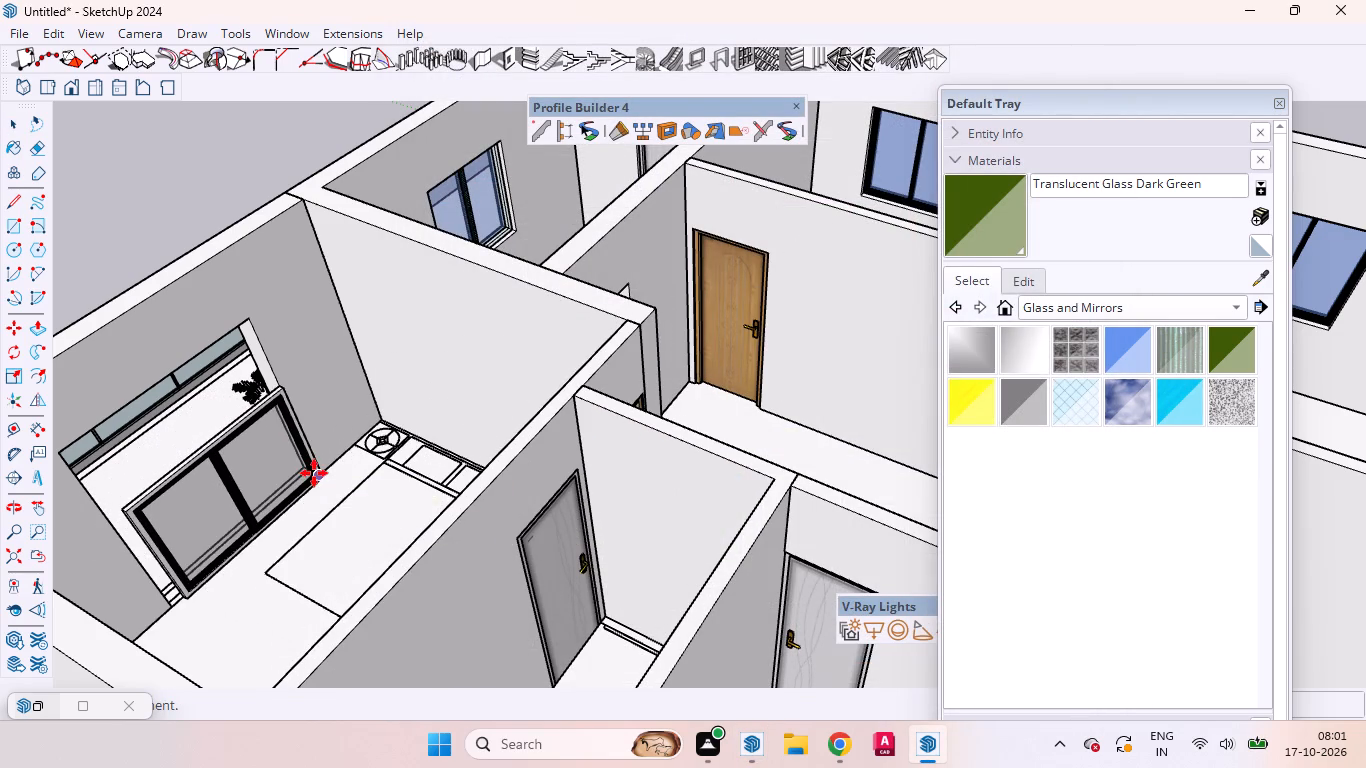
ctrl+scroll(302, 472, up, 5)
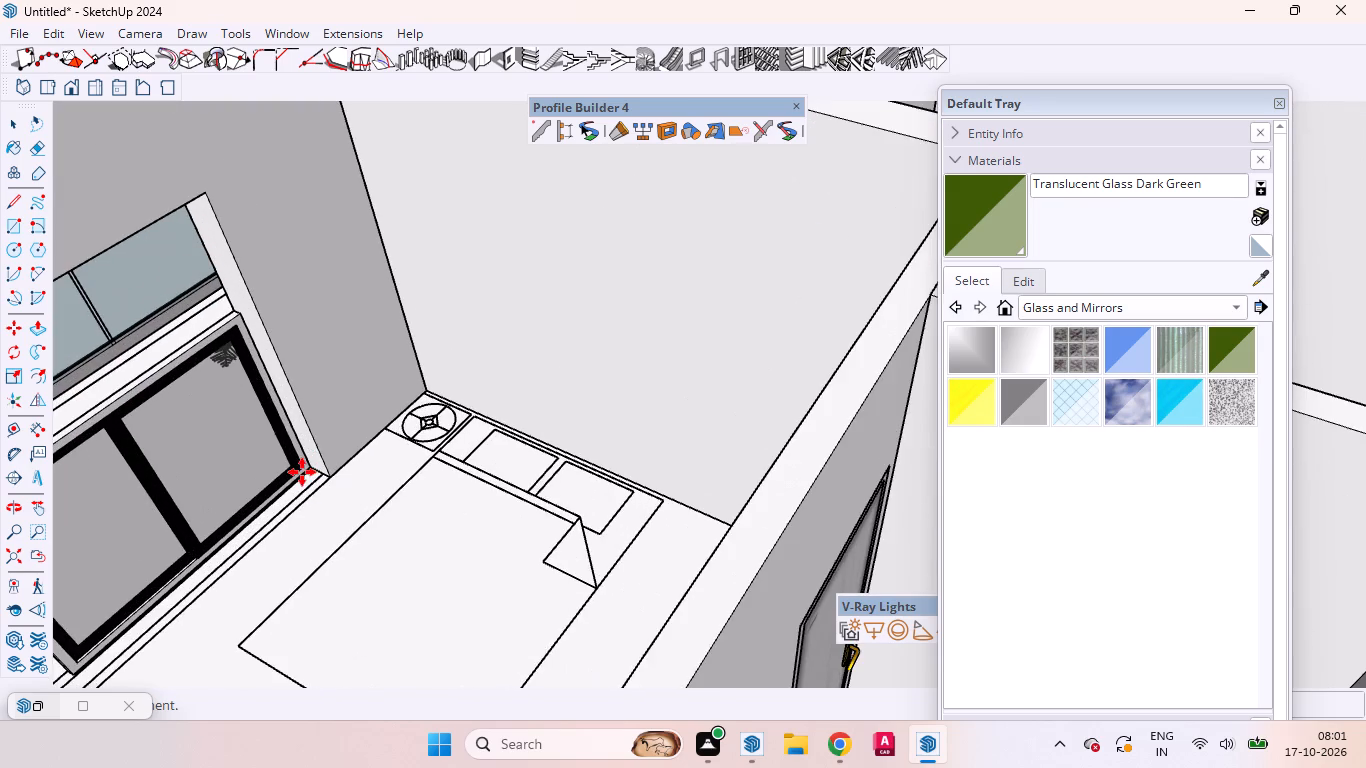
ctrl+scroll(302, 472, up, 3)
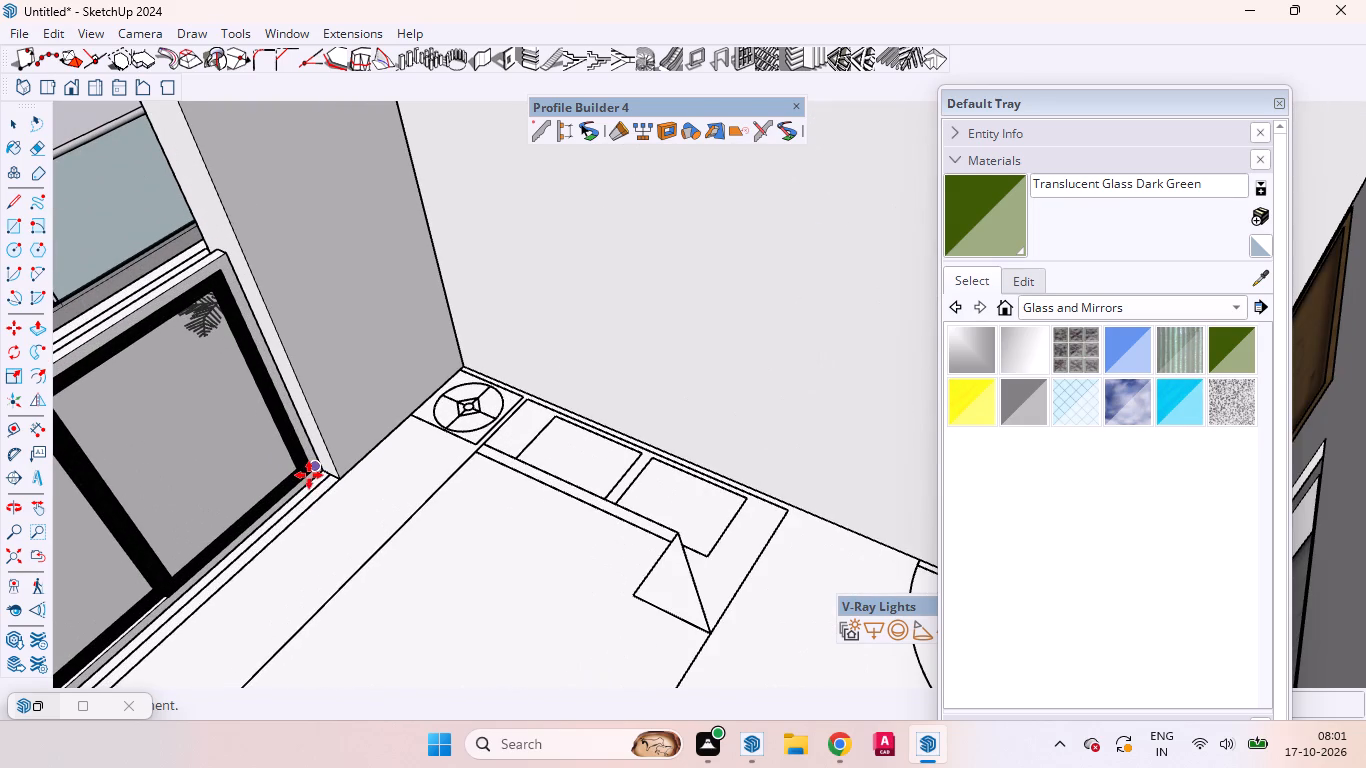
click(314, 478)
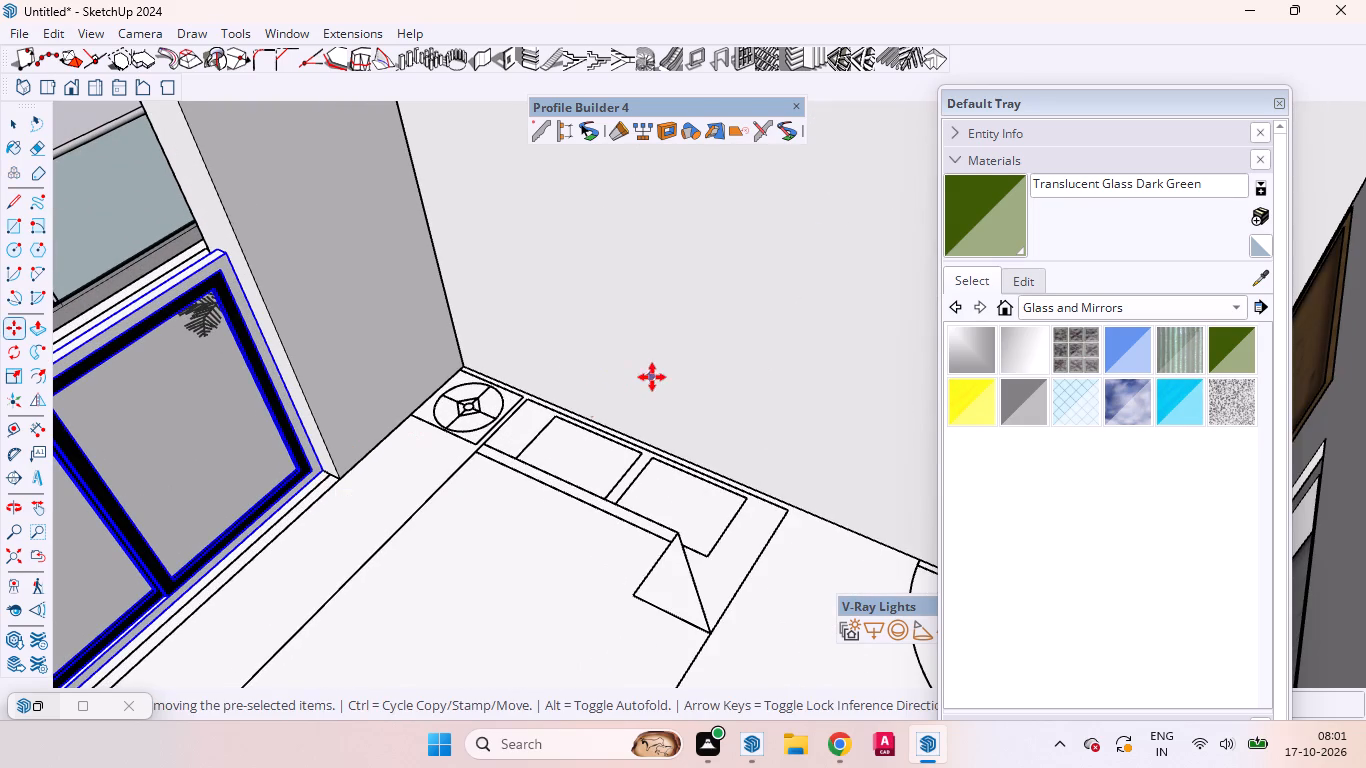
key(space)
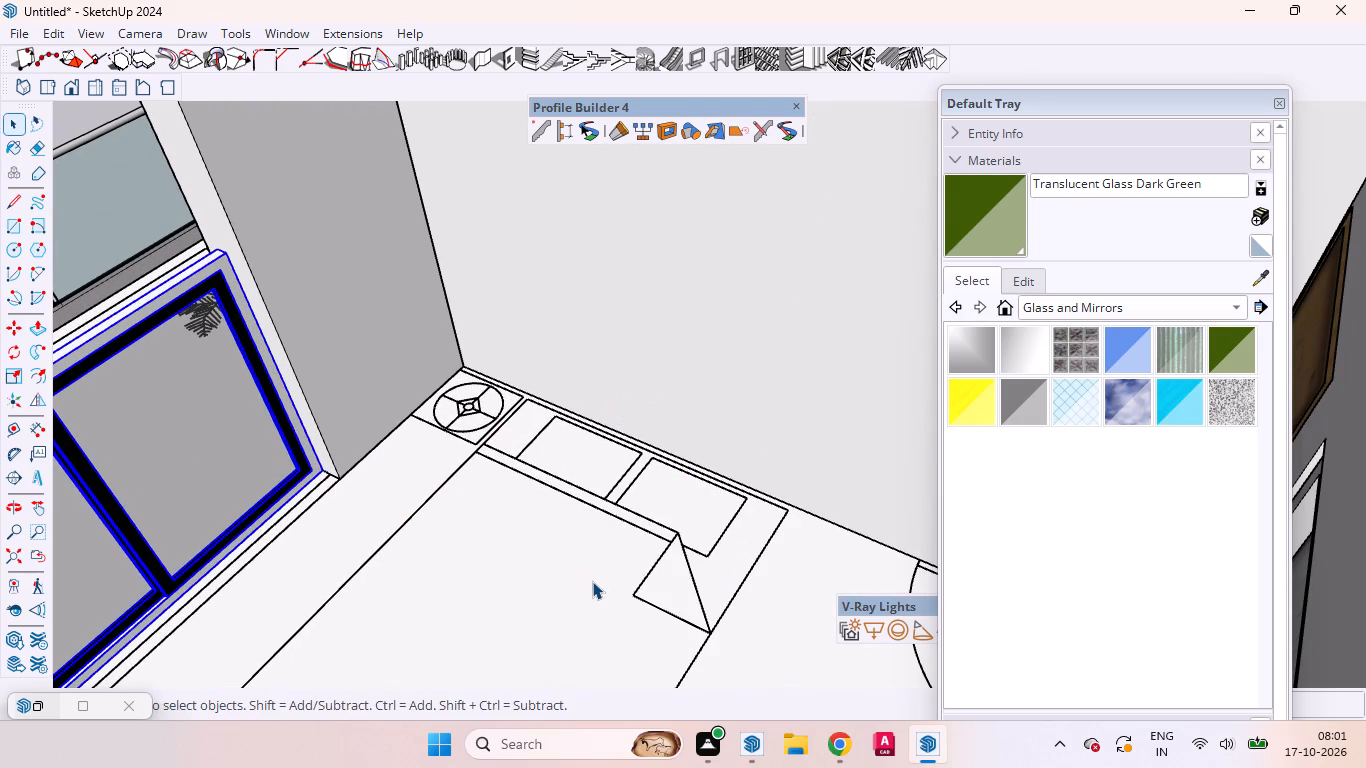
scroll(602, 574, up, 2)
scroll(624, 562, down, 6)
scroll(583, 465, down, 3)
middle_drag(554, 527, 403, 533)
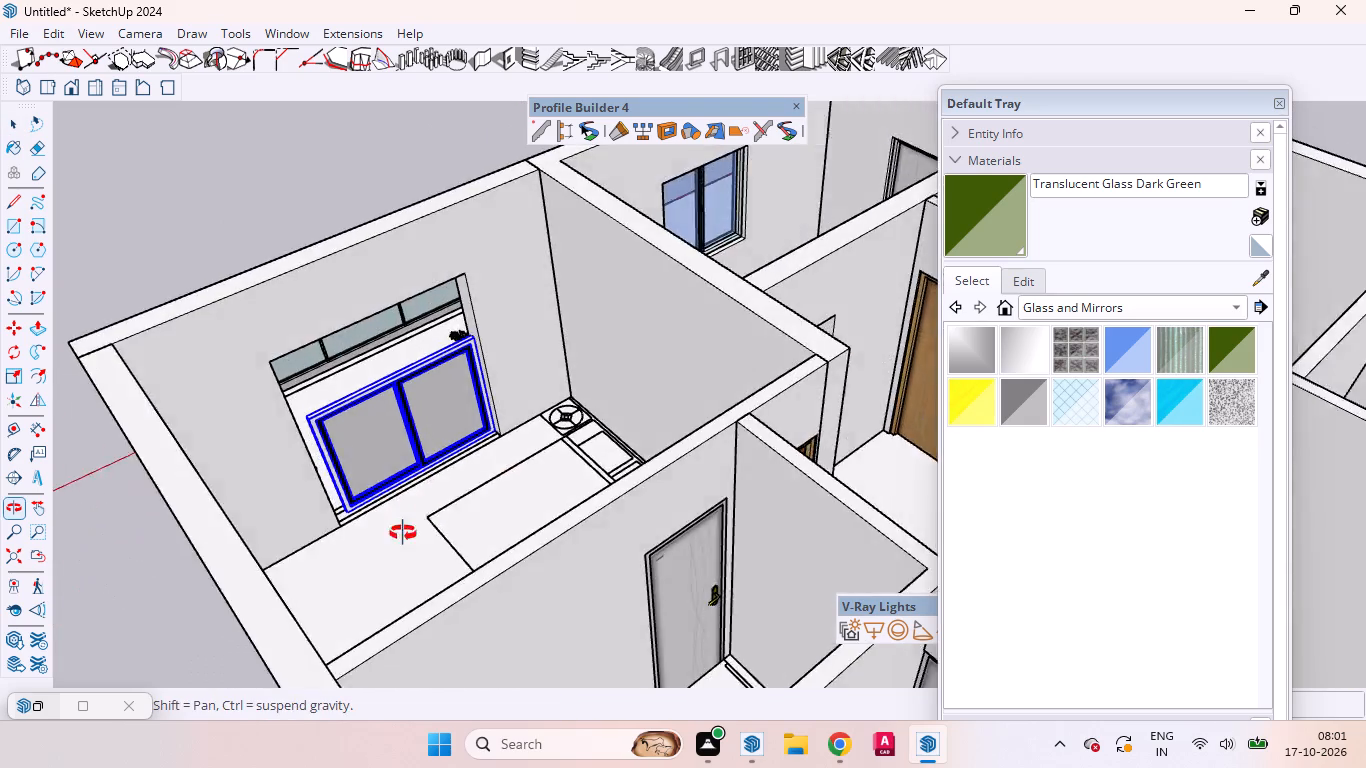
Scale the sliding window's width so its free side reaches the jamb of the balcony opening.
middle_drag(403, 533, 334, 571)
scroll(354, 353, up, 16)
scroll(365, 442, down, 1)
middle_drag(411, 546, 495, 540)
scroll(420, 547, up, 1)
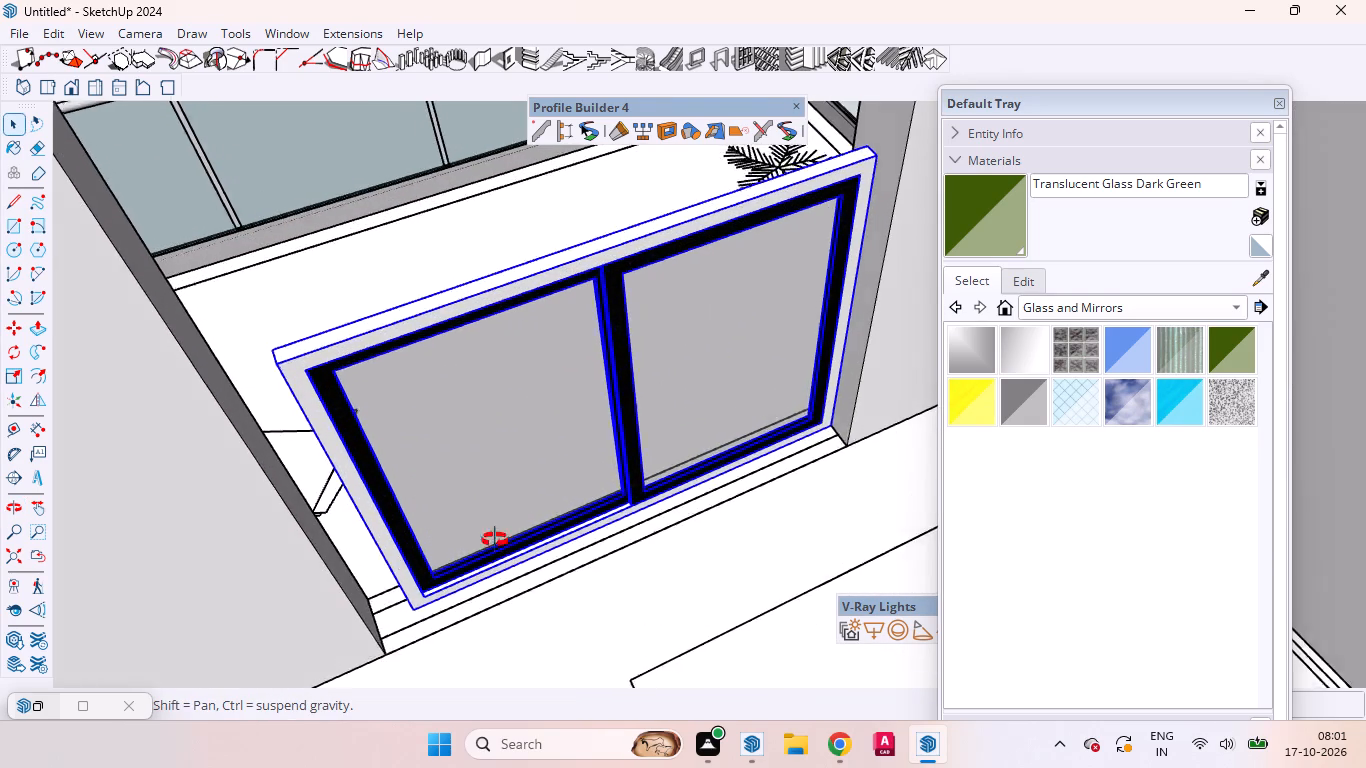
middle_drag(495, 540, 394, 498)
scroll(446, 484, down, 1)
scroll(446, 484, up, 2)
scroll(446, 485, down, 5)
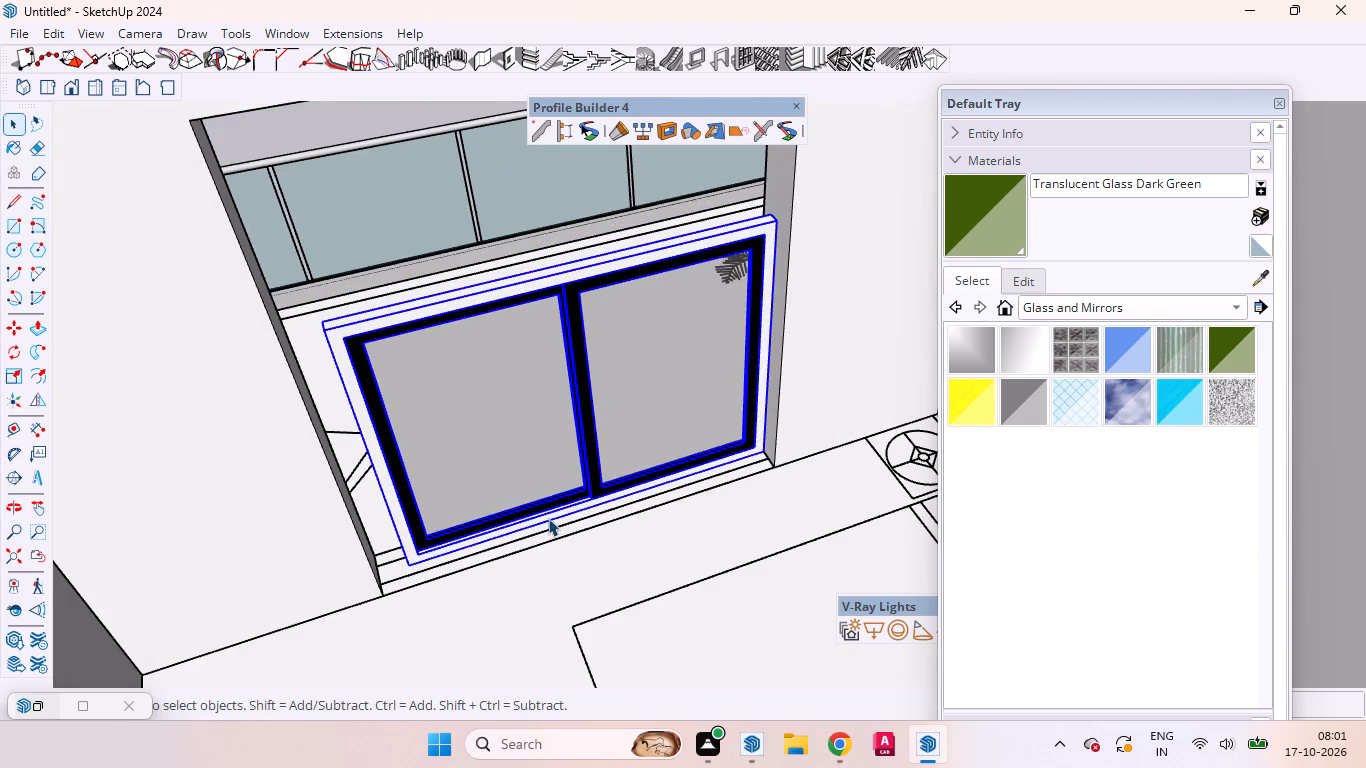
middle_drag(541, 519, 508, 498)
key(s)
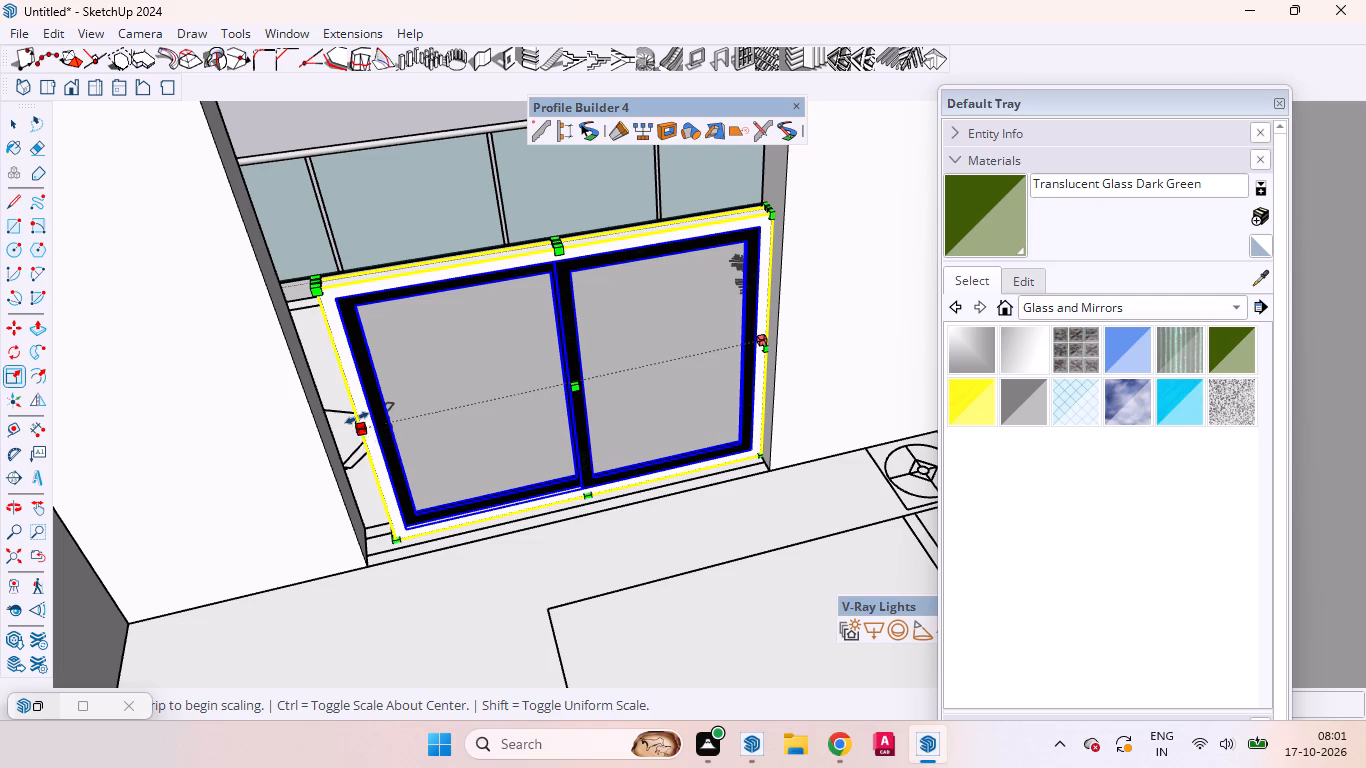
click(357, 418)
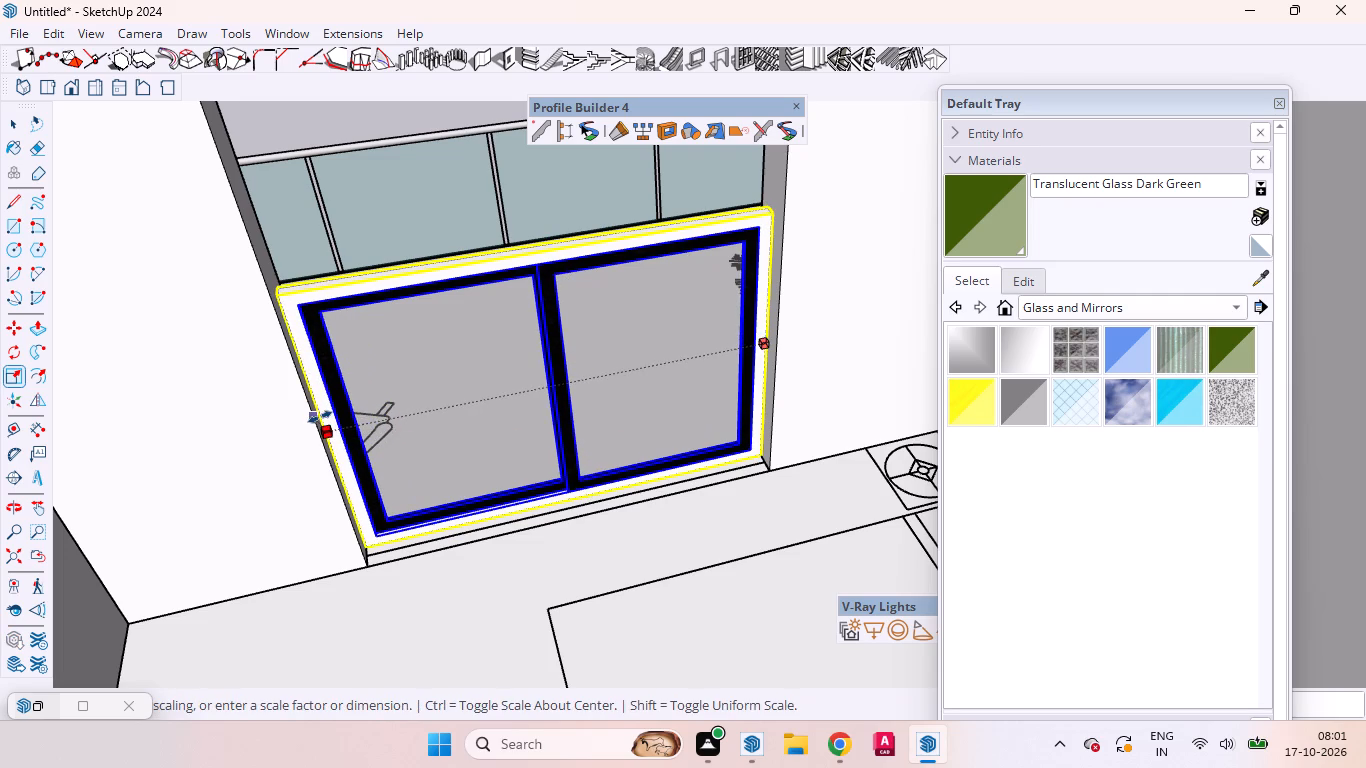
click(320, 417)
scroll(622, 499, down, 2)
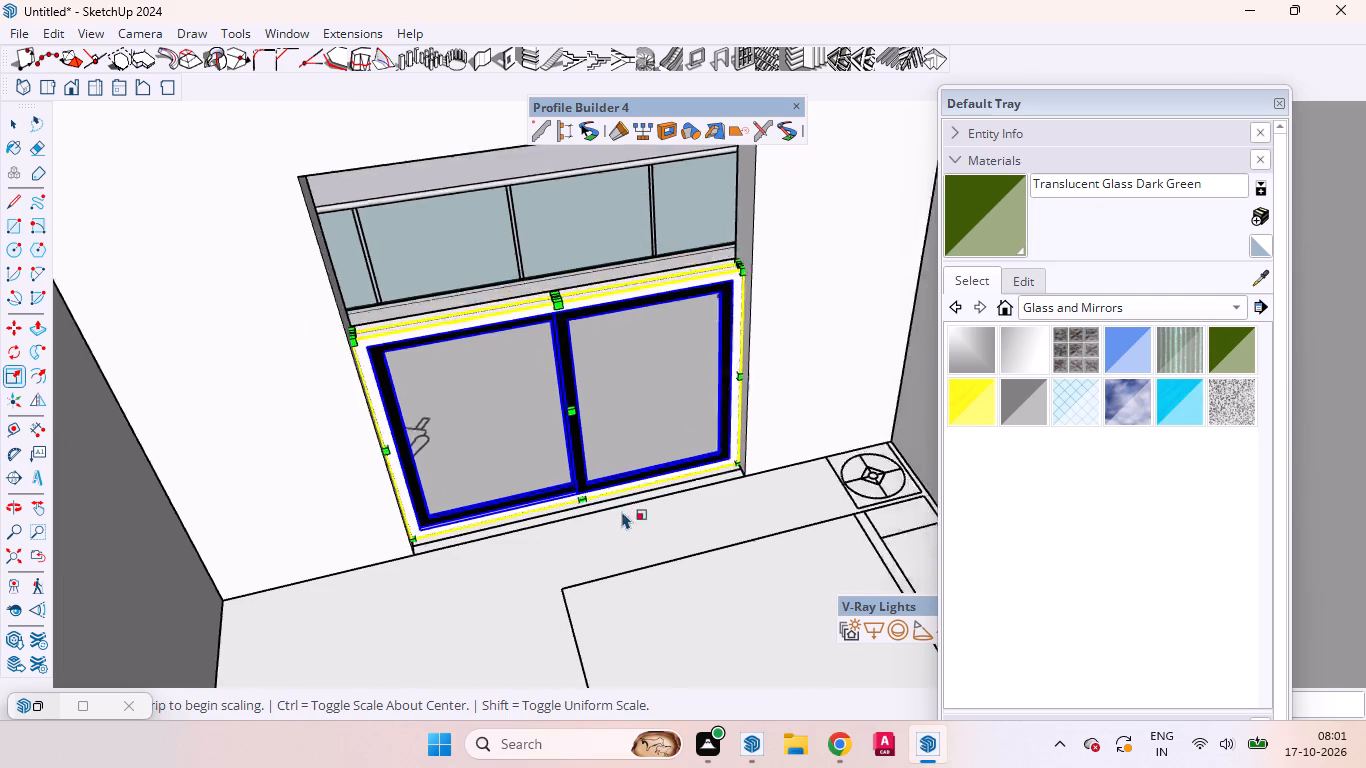
Scale the sliding window's height upward so its frame meets the top of the balcony opening, and deselect it.
scroll(622, 511, down, 3)
scroll(622, 540, up, 2)
scroll(622, 545, down, 2)
middle_drag(581, 435, 1078, 460)
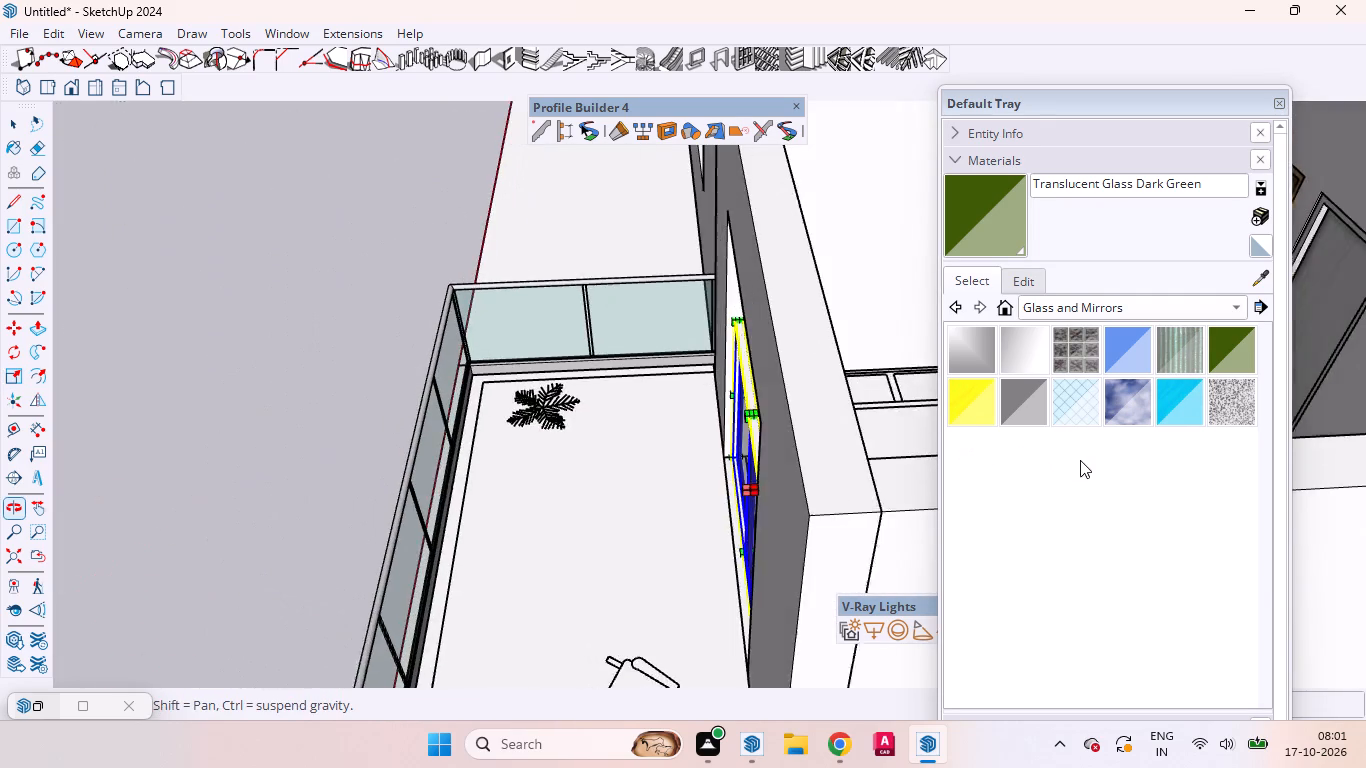
scroll(573, 438, down, 4)
middle_drag(548, 451, 1078, 413)
scroll(567, 521, down, 4)
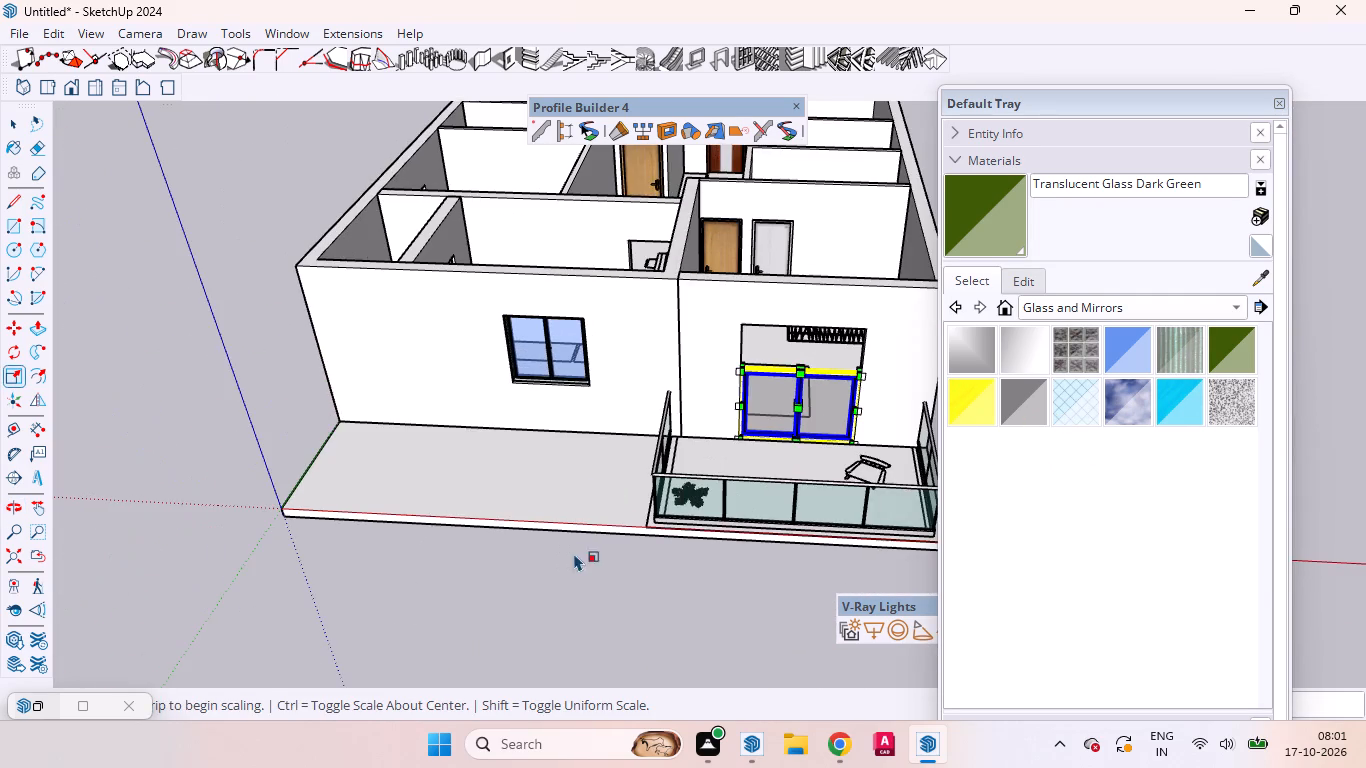
scroll(893, 352, up, 8)
scroll(762, 358, down, 1)
scroll(762, 359, up, 4)
scroll(735, 387, down, 1)
scroll(735, 387, up, 4)
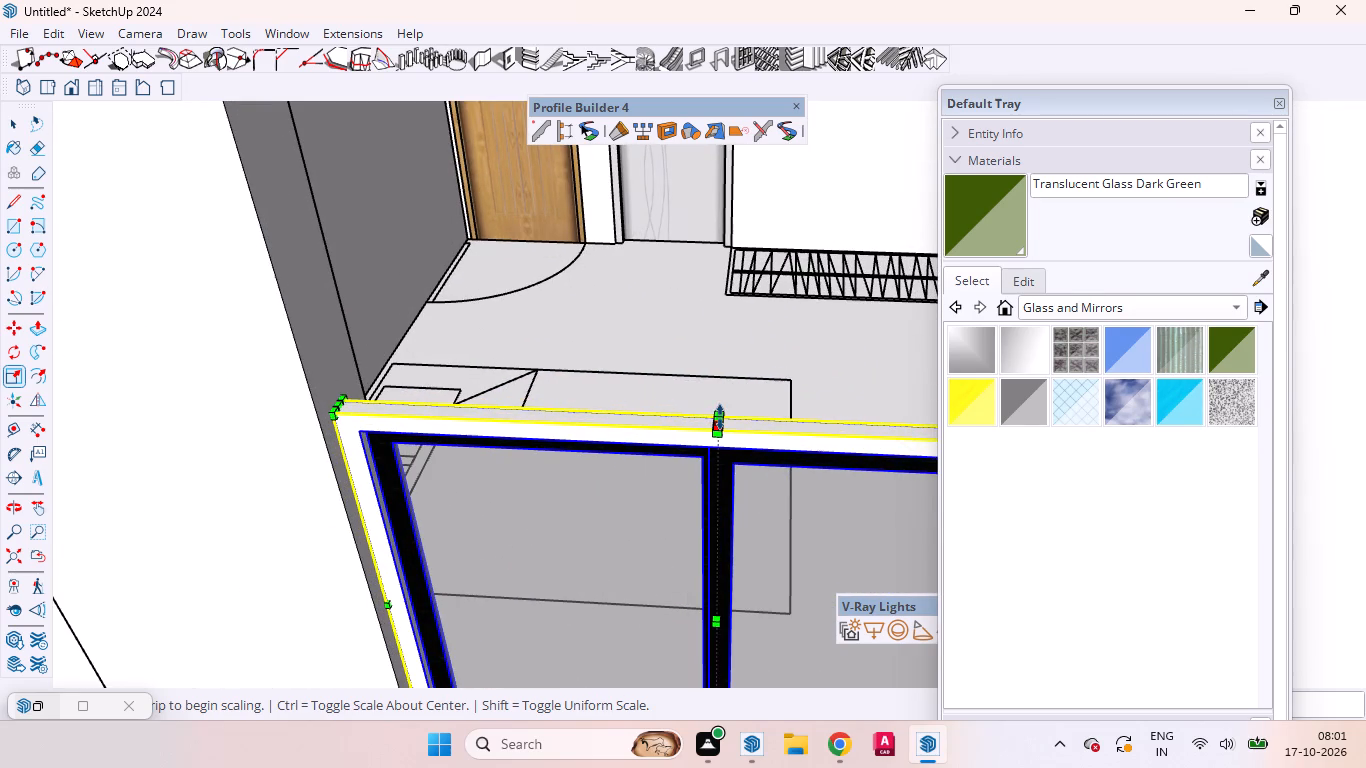
click(720, 417)
scroll(716, 347, down, 6)
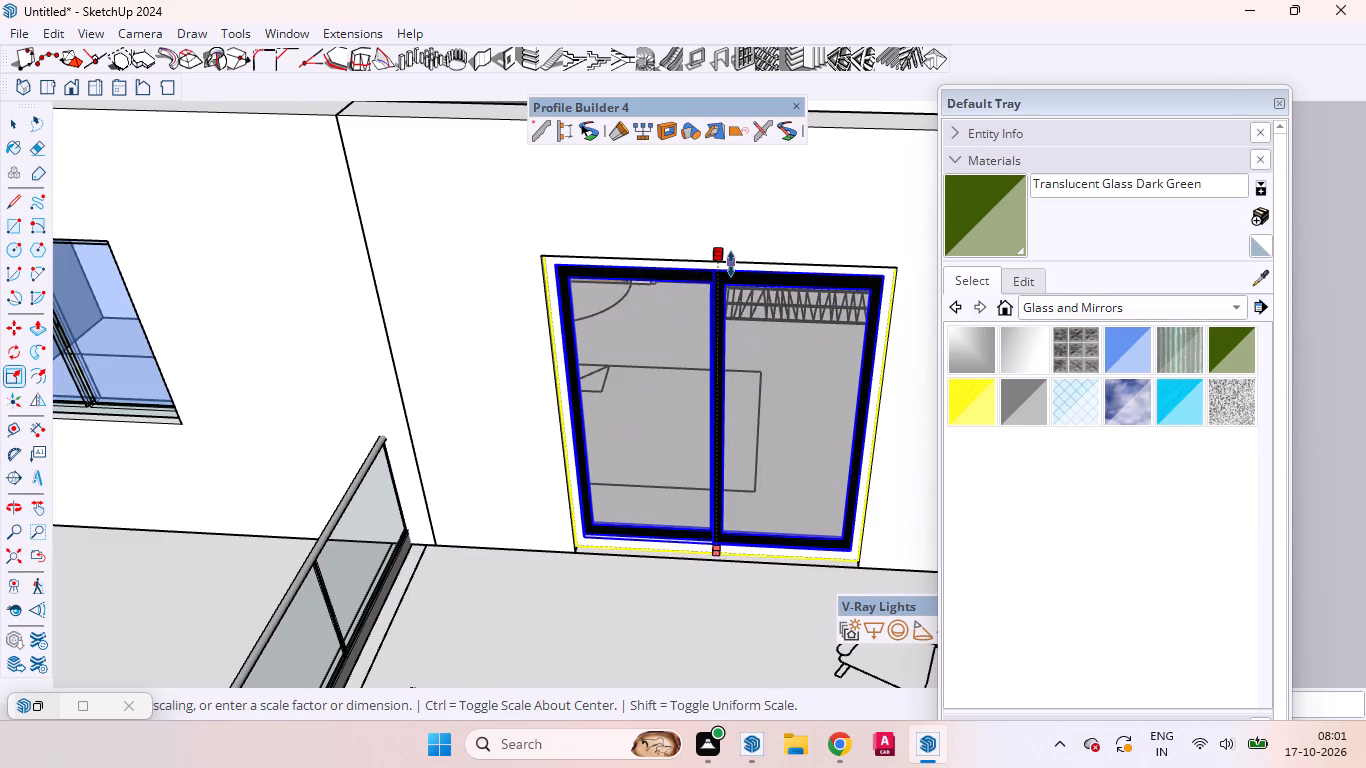
click(731, 261)
scroll(739, 501, down, 13)
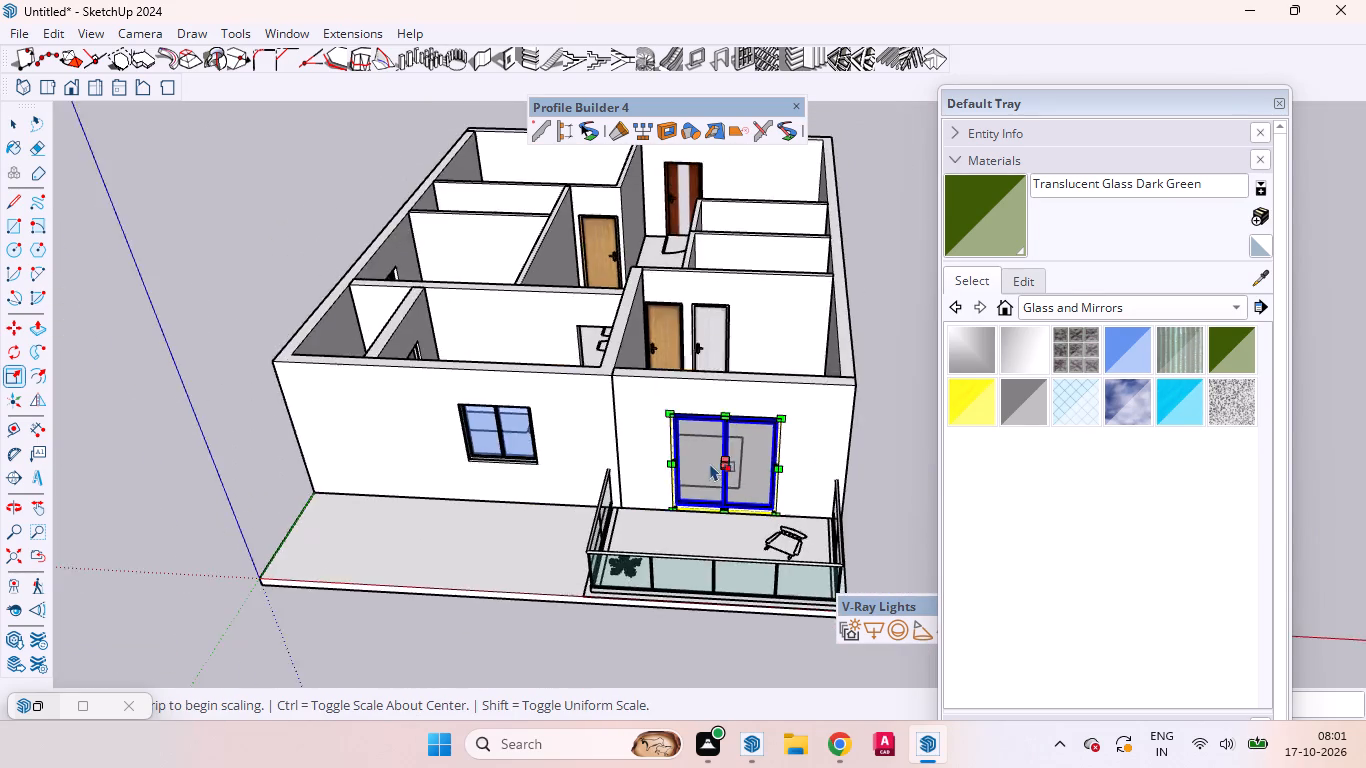
scroll(710, 463, down, 3)
key(space)
click(852, 447)
Inside the sliding window component, paint the white outer frame black with Color M09 from the Colors collection.
scroll(729, 505, up, 10)
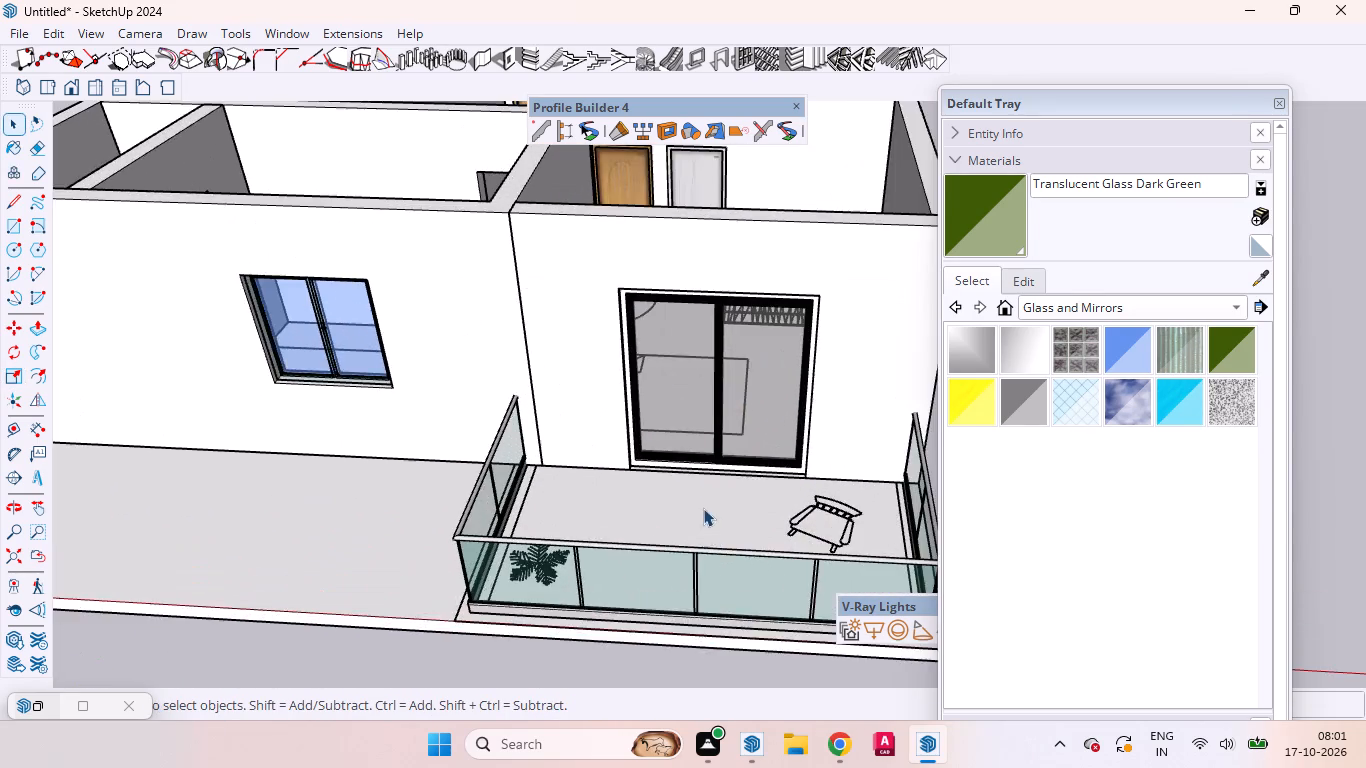
scroll(682, 503, up, 1)
middle_drag(690, 498, 816, 424)
scroll(748, 399, up, 1)
scroll(748, 399, down, 1)
scroll(748, 399, up, 10)
scroll(729, 412, down, 3)
scroll(707, 417, up, 6)
middle_drag(691, 418, 655, 421)
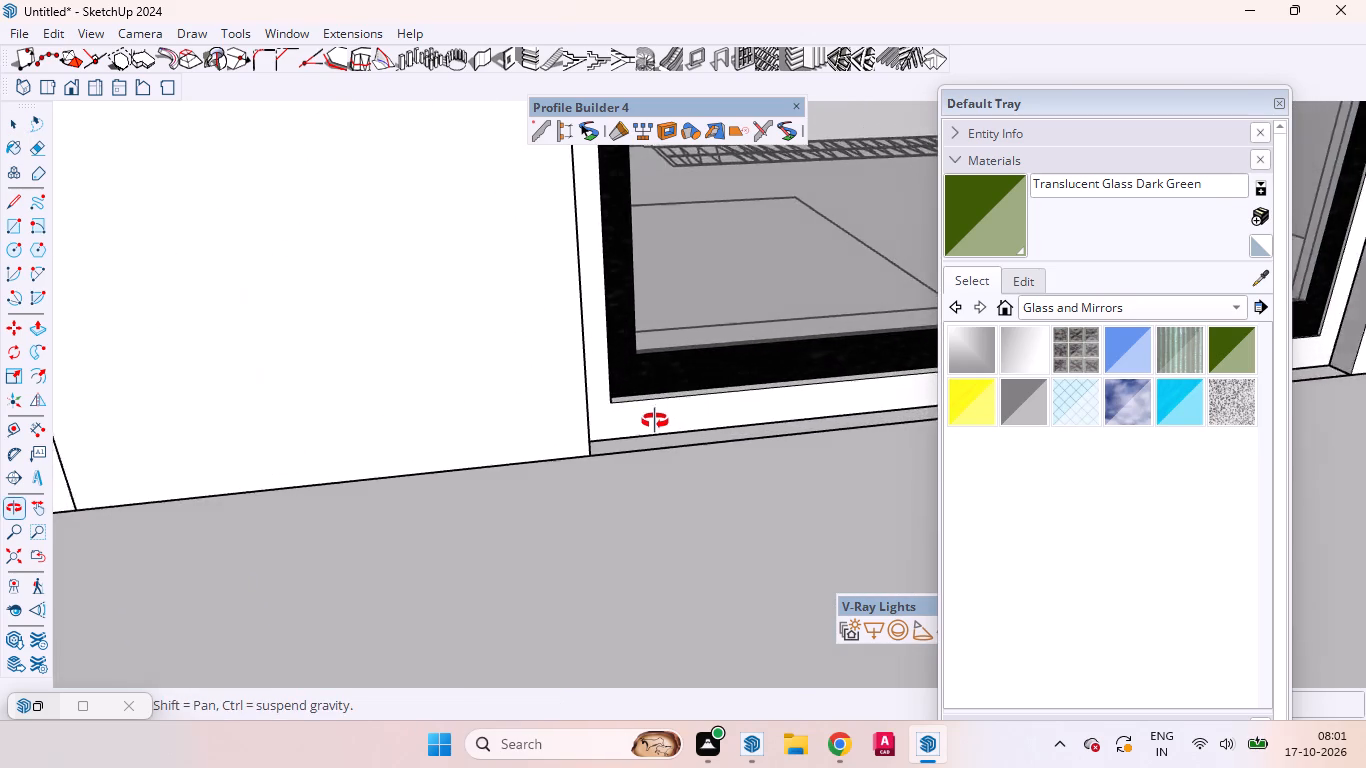
middle_drag(655, 421, 627, 417)
scroll(628, 417, up, 3)
triple_click(649, 404)
click(648, 409)
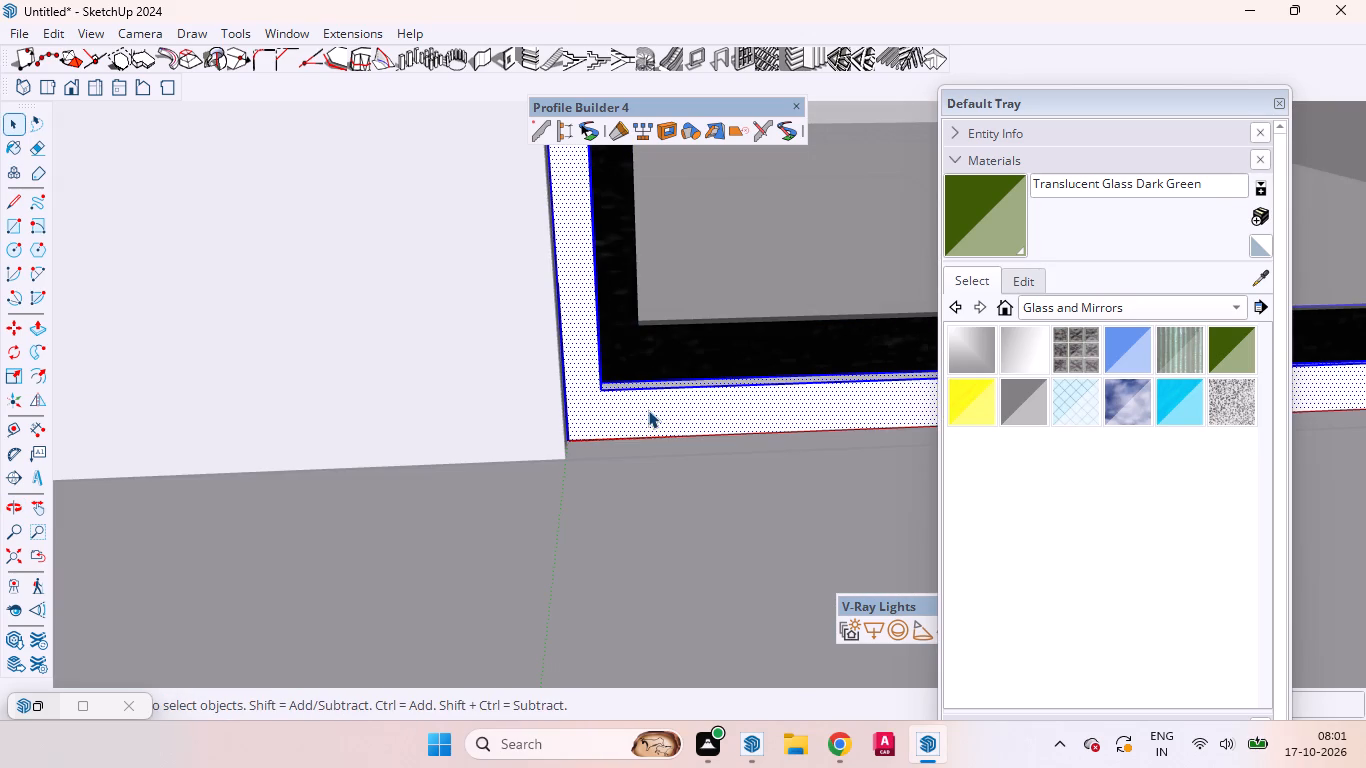
click(648, 410)
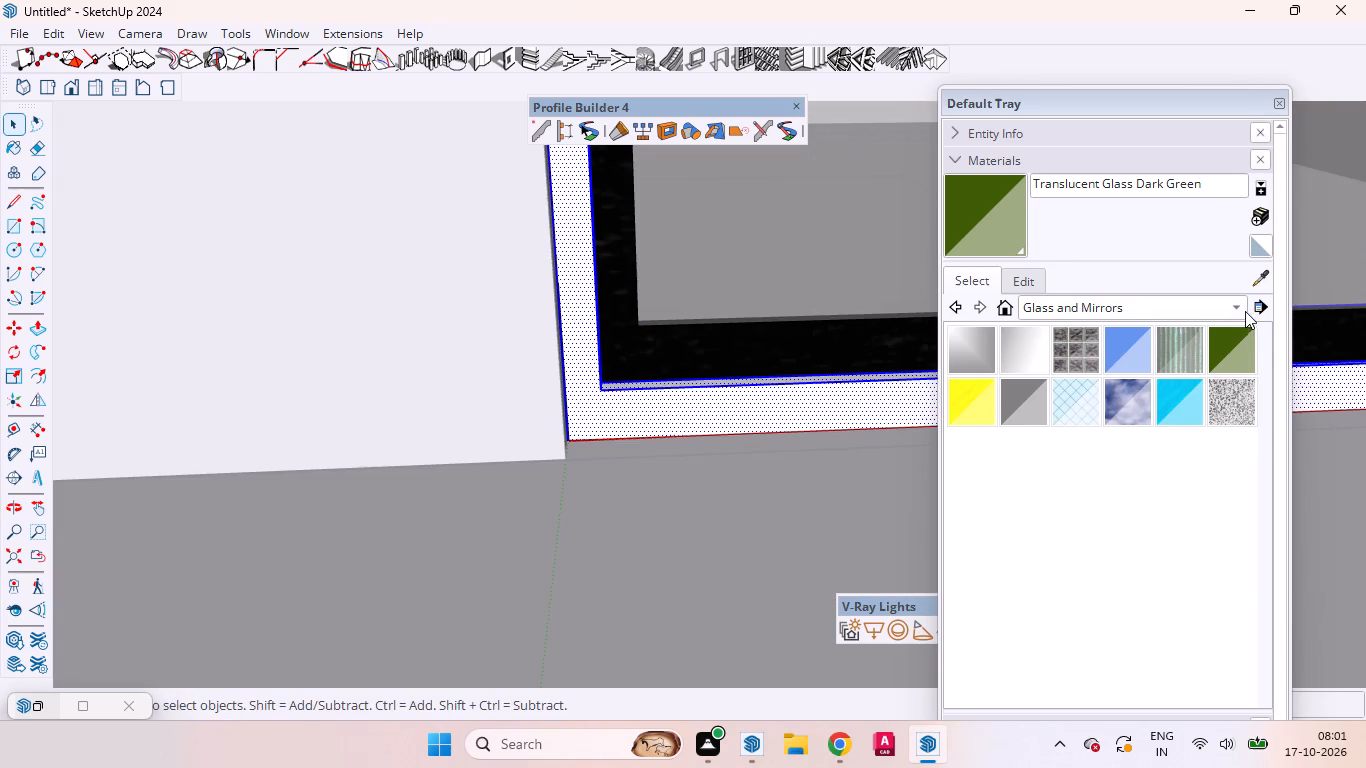
click(1236, 304)
click(1077, 270)
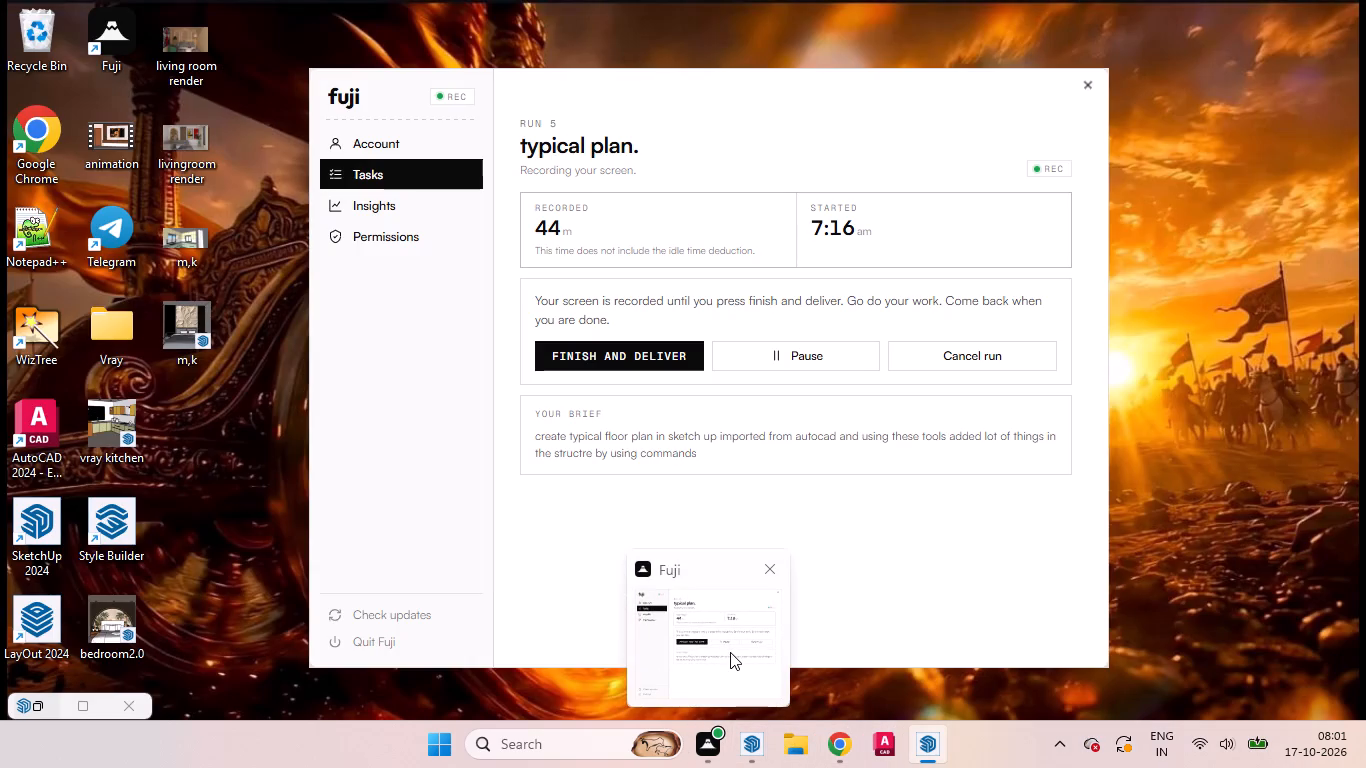
scroll(1074, 471, down, 8)
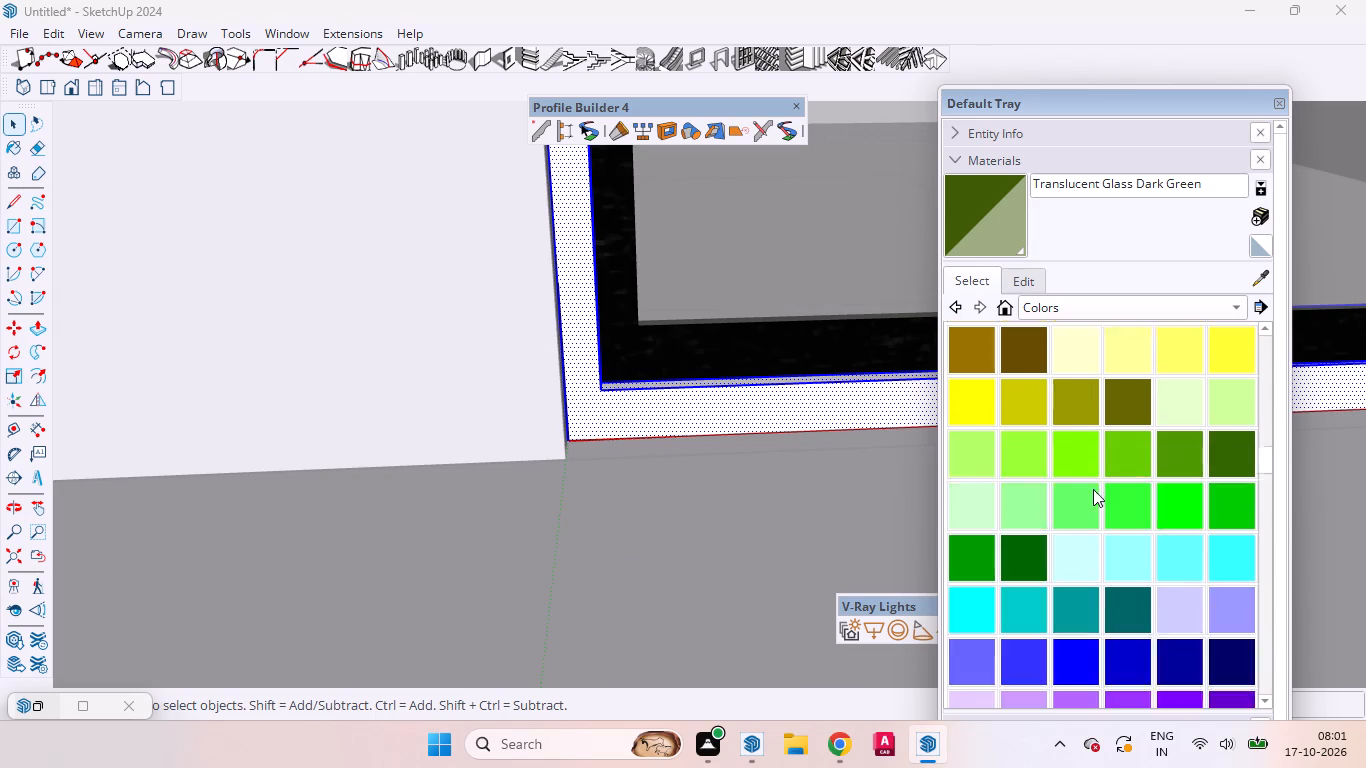
scroll(1093, 489, down, 2)
scroll(1093, 490, up, 3)
scroll(1096, 490, down, 8)
scroll(1100, 491, up, 2)
scroll(1100, 491, down, 3)
click(1130, 455)
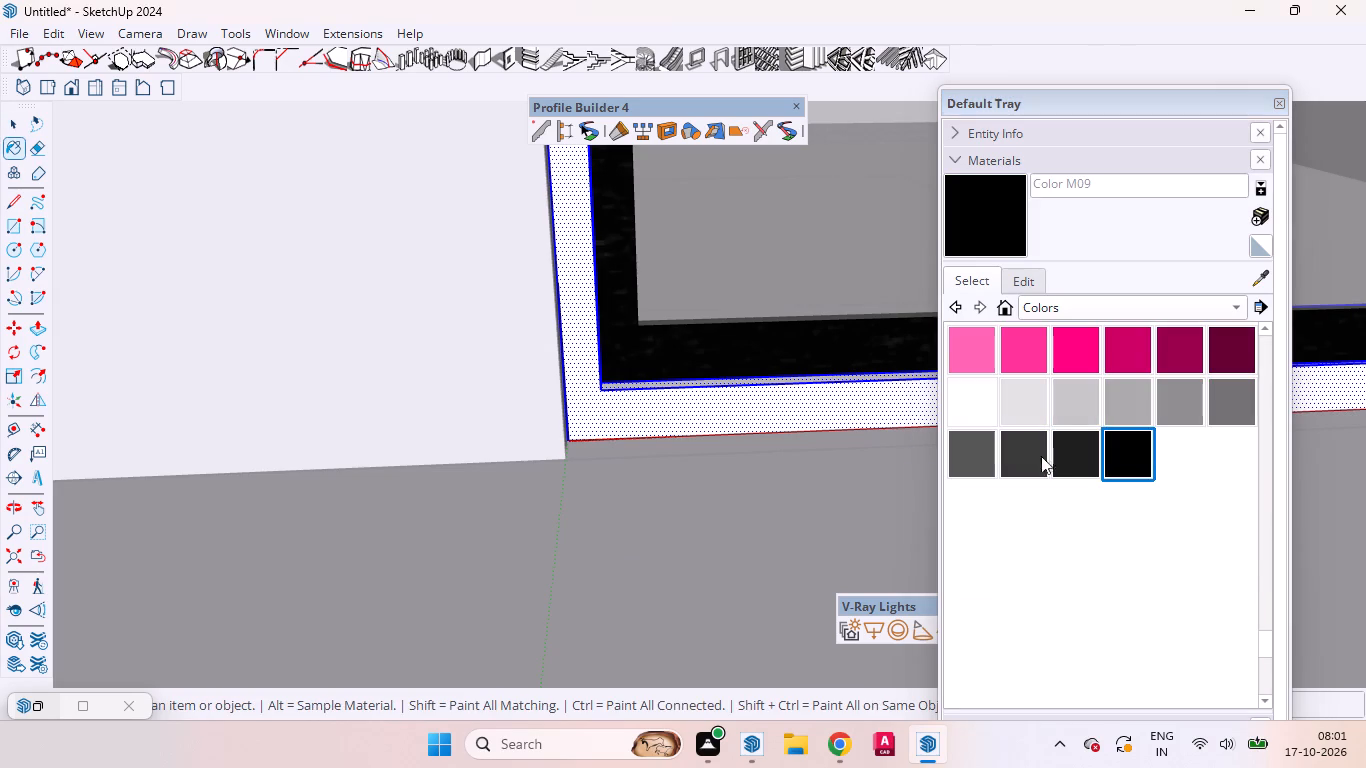
click(777, 410)
scroll(755, 377, up, 2)
scroll(755, 377, down, 3)
scroll(754, 375, up, 4)
middle_drag(755, 433, 769, 562)
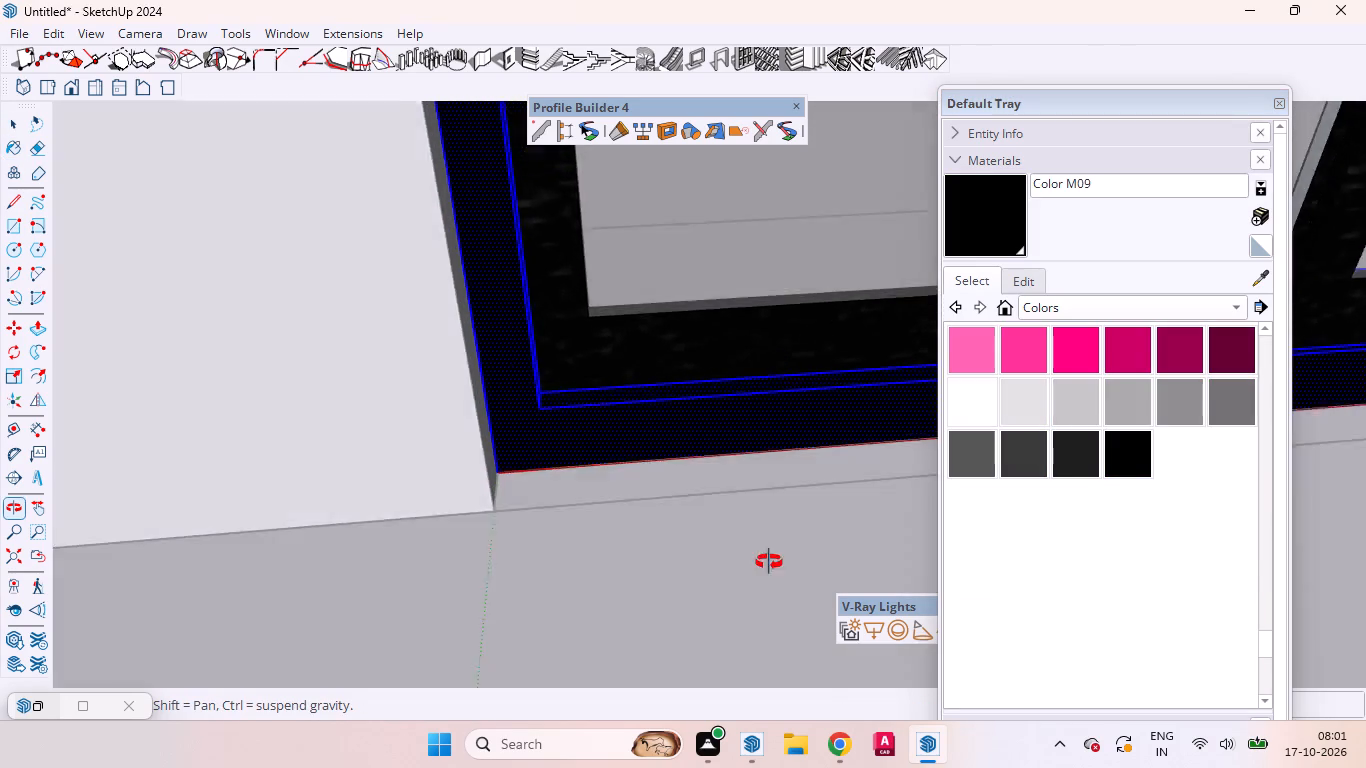
middle_drag(769, 562, 660, 659)
scroll(748, 500, down, 20)
scroll(748, 500, down, 2)
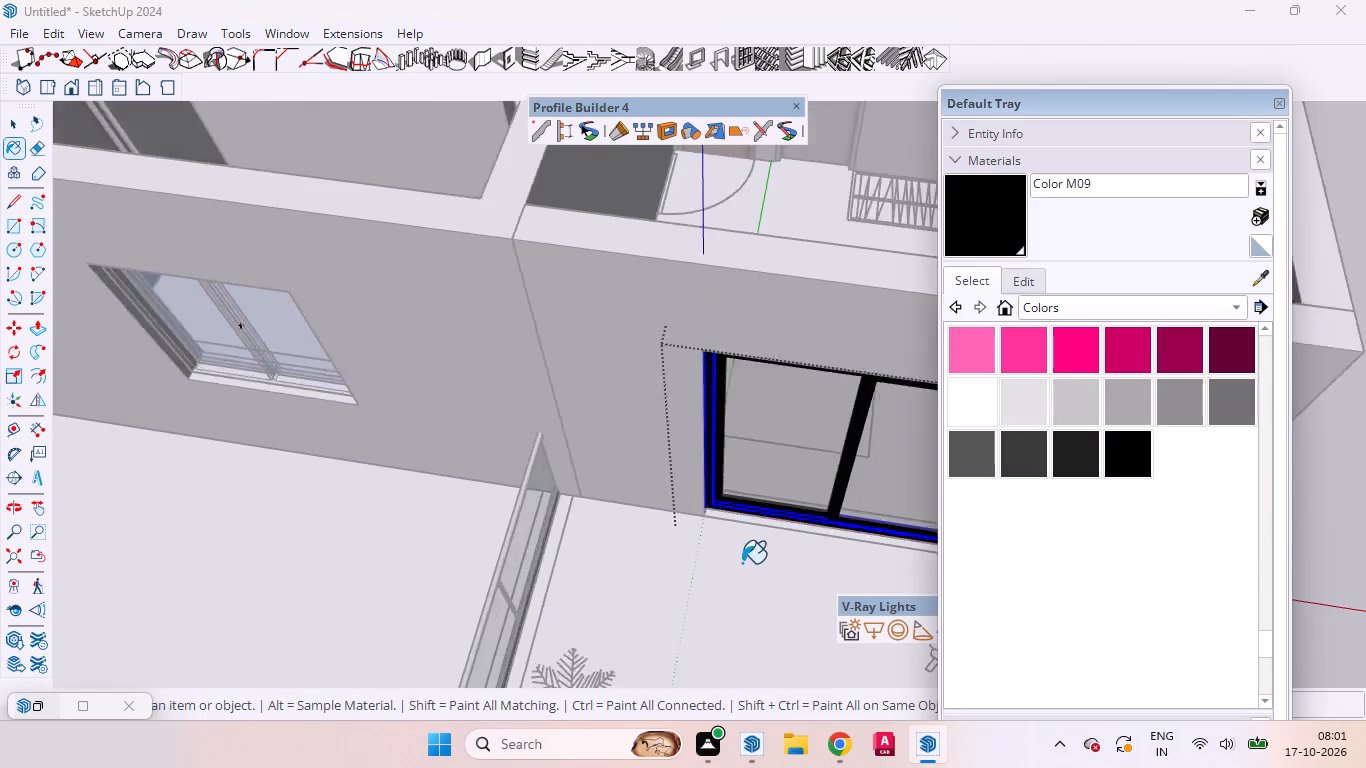
middle_drag(794, 444, 425, 579)
middle_drag(687, 484, 557, 464)
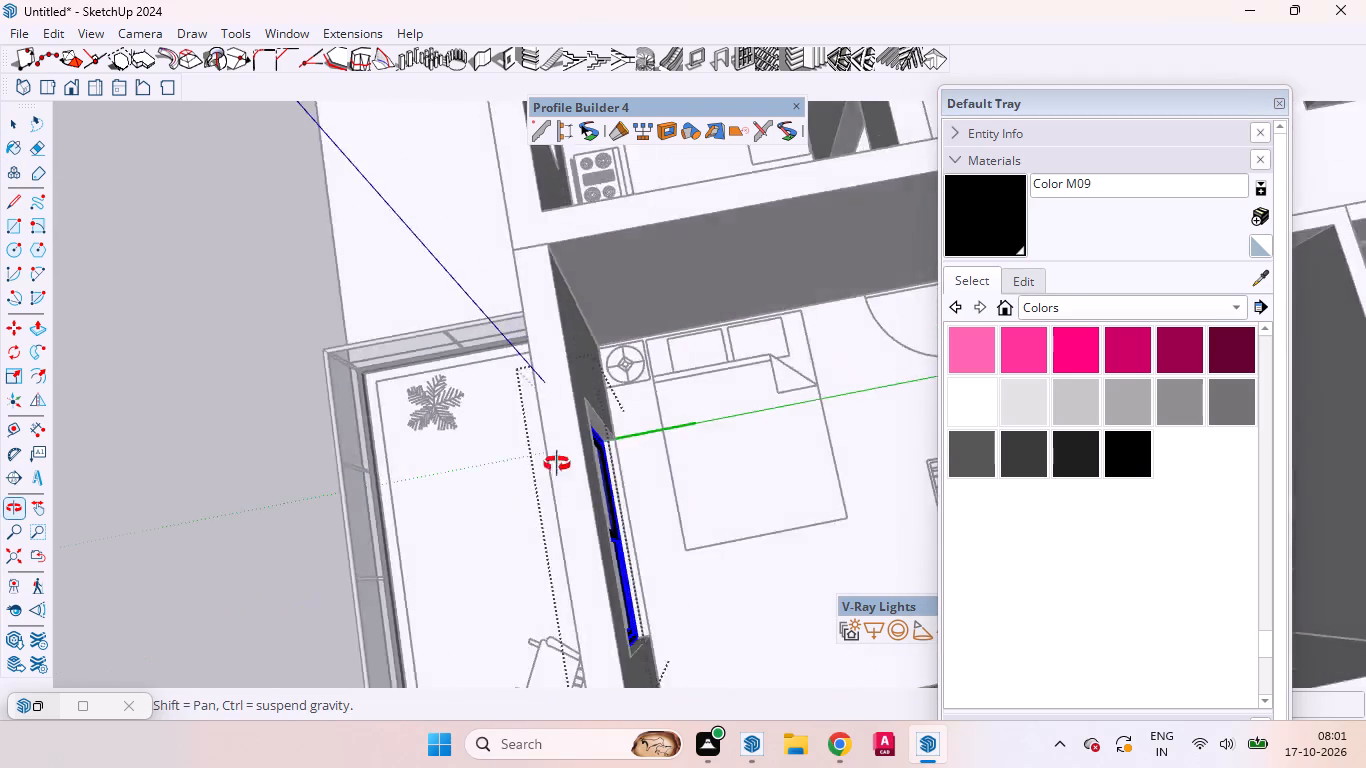
middle_drag(557, 464, 920, 353)
scroll(916, 354, up, 3)
scroll(617, 543, up, 1)
scroll(626, 535, down, 10)
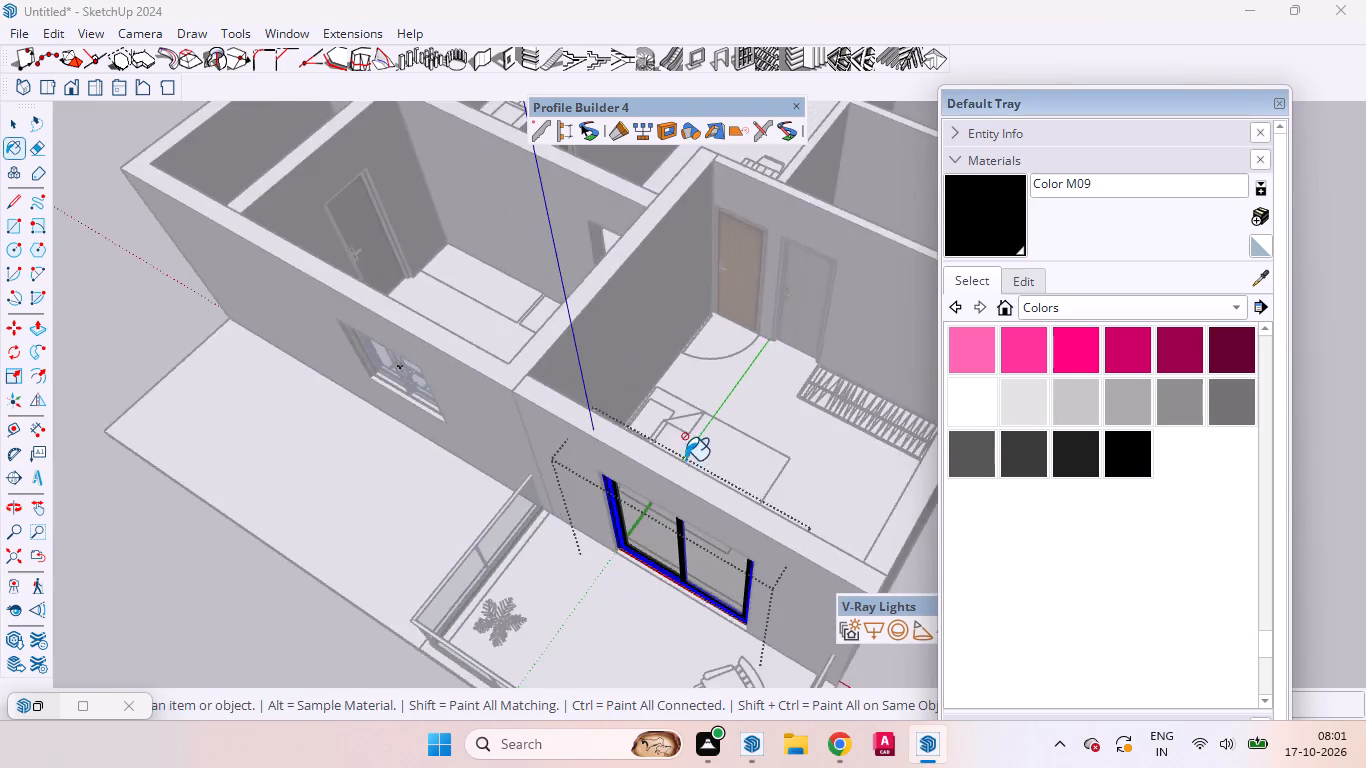
scroll(685, 460, down, 12)
key(space)
click(792, 591)
Examine the sliding window and the neighbouring blue-glazed window from the balcony side of the house.
middle_drag(665, 590, 878, 321)
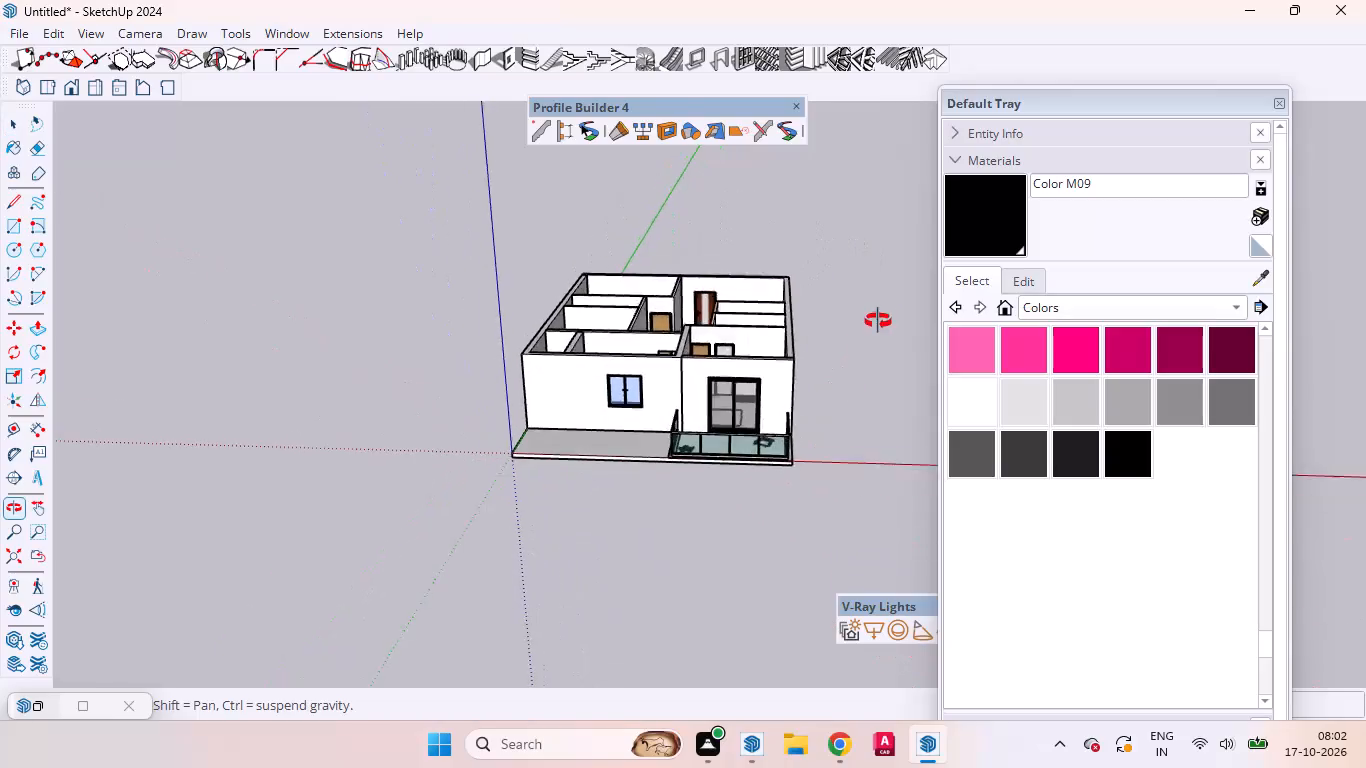
middle_drag(878, 321, 896, 303)
scroll(798, 324, up, 18)
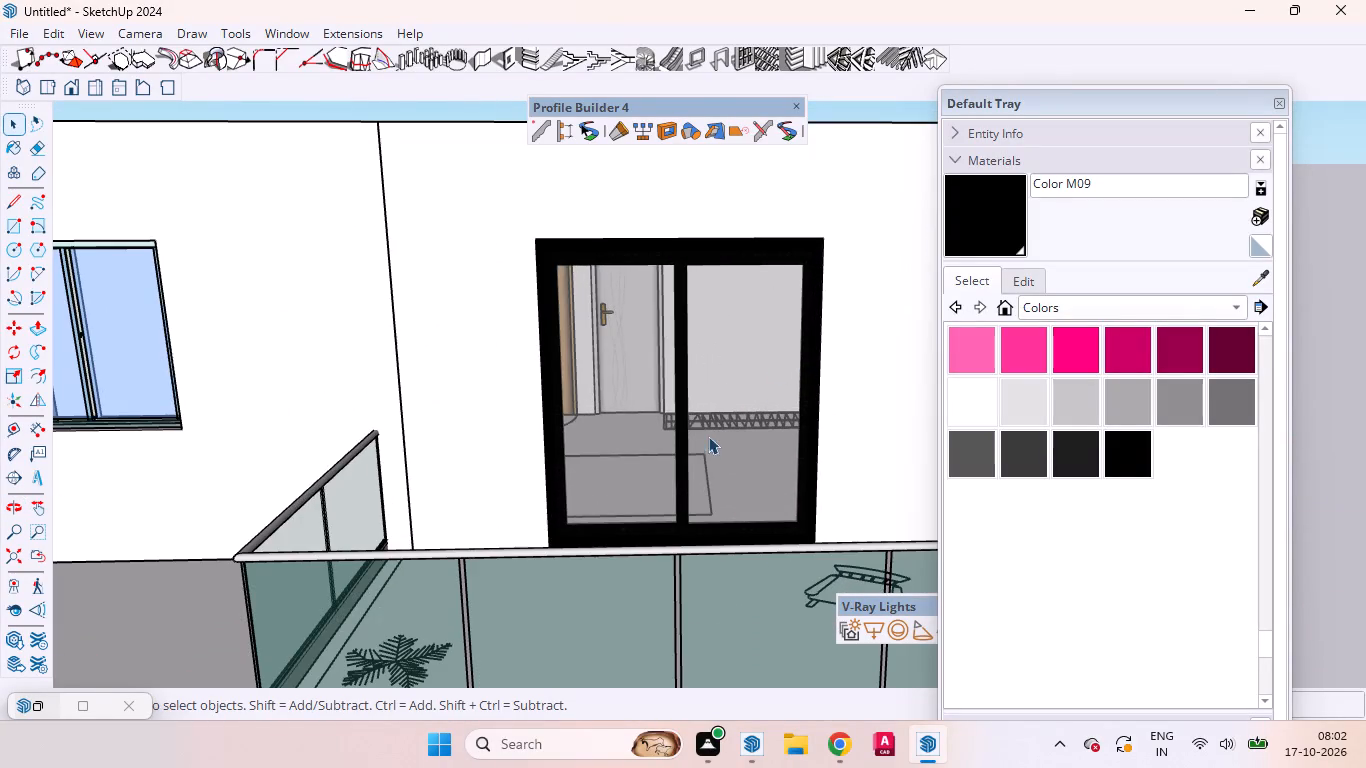
scroll(720, 446, down, 4)
scroll(735, 446, up, 1)
scroll(738, 446, down, 1)
scroll(415, 339, up, 8)
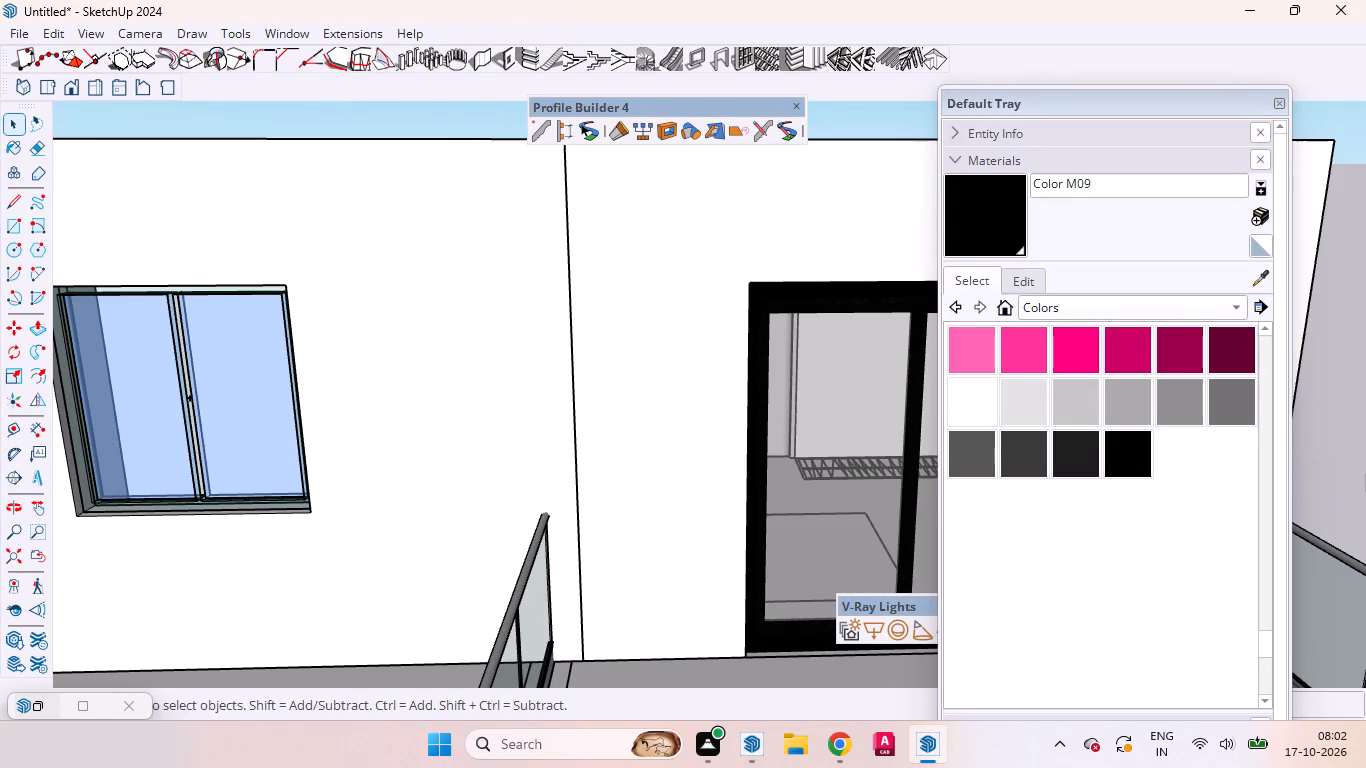
scroll(408, 422, down, 4)
scroll(528, 402, up, 1)
scroll(552, 397, down, 2)
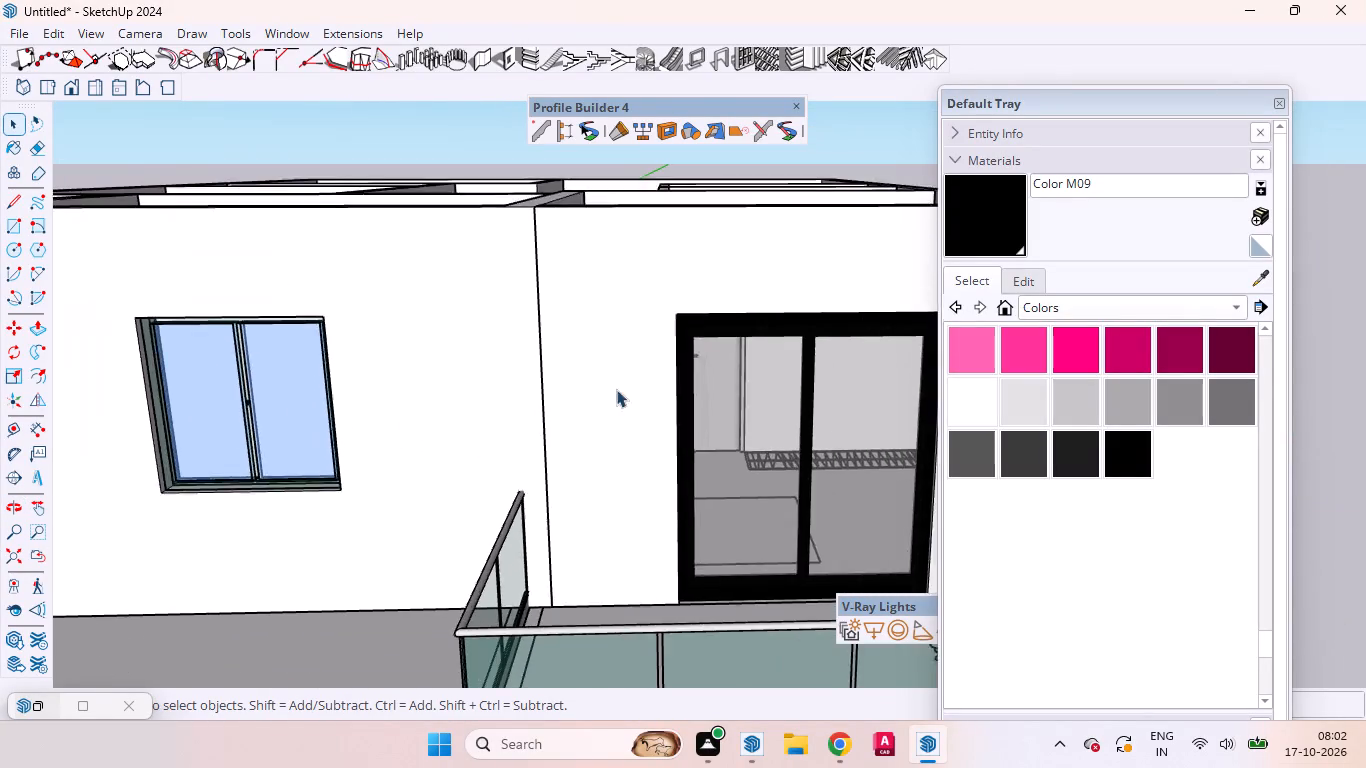
Paint the frame of the blue-glazed window in the wall beside the balcony with black Color M09.
scroll(616, 389, down, 7)
middle_drag(248, 386, 651, 363)
middle_drag(509, 408, 0, 409)
scroll(509, 408, up, 1)
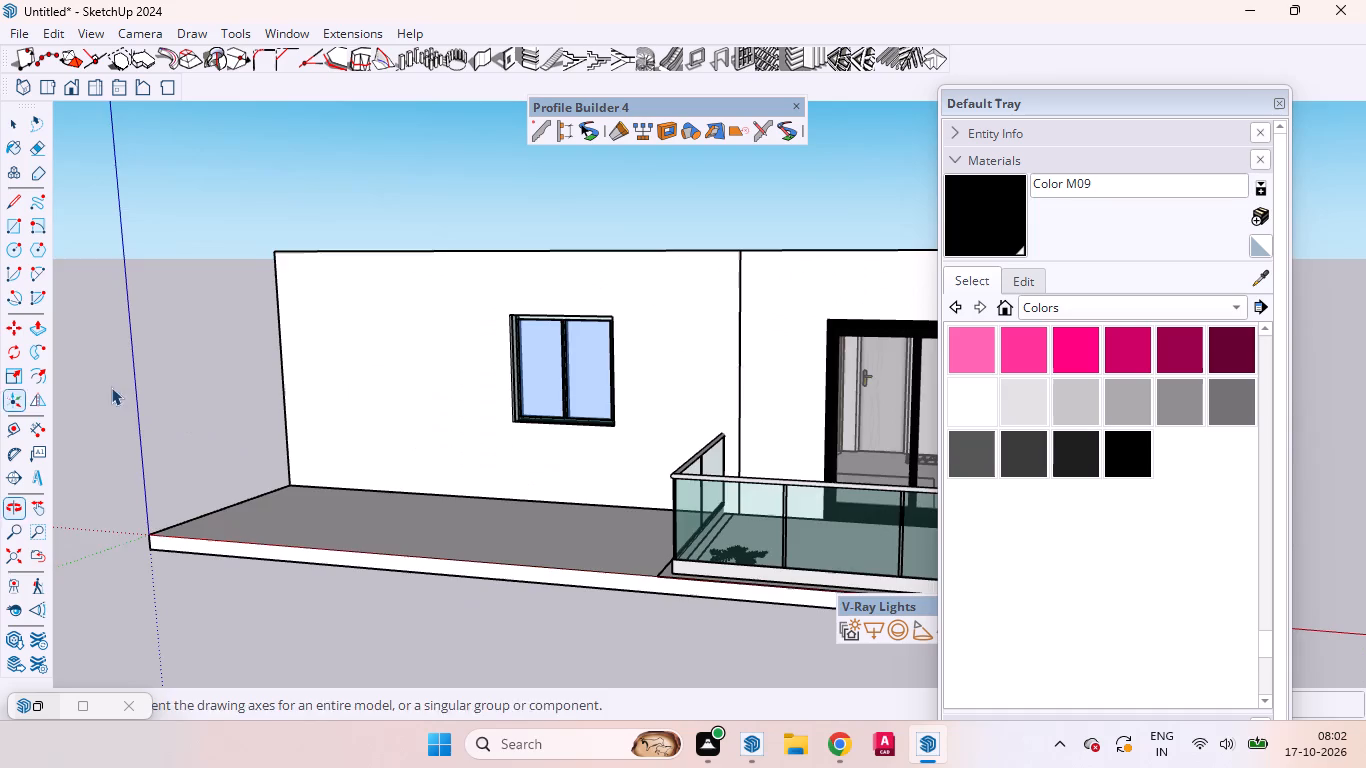
scroll(452, 360, up, 13)
scroll(603, 433, down, 1)
scroll(603, 433, up, 4)
scroll(603, 433, down, 1)
scroll(589, 466, up, 10)
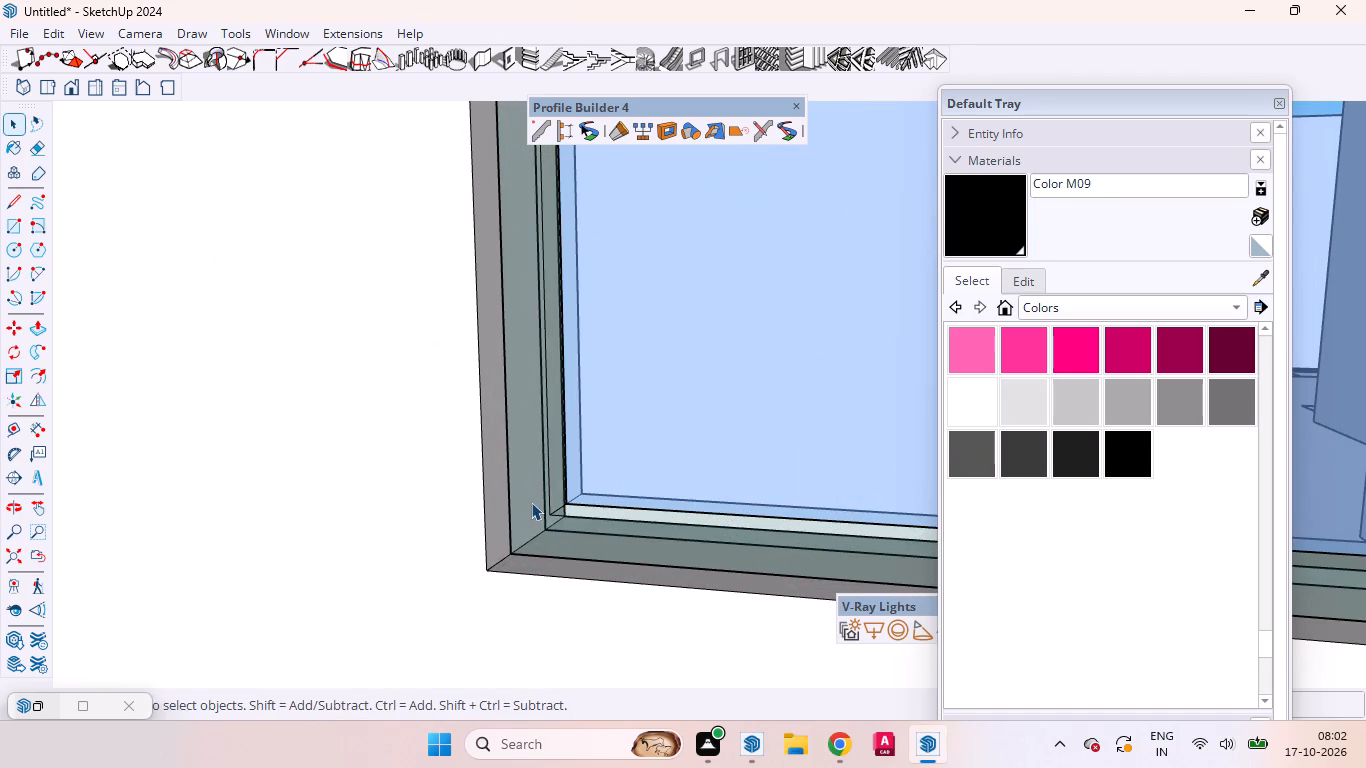
click(531, 502)
click(531, 502)
click(516, 442)
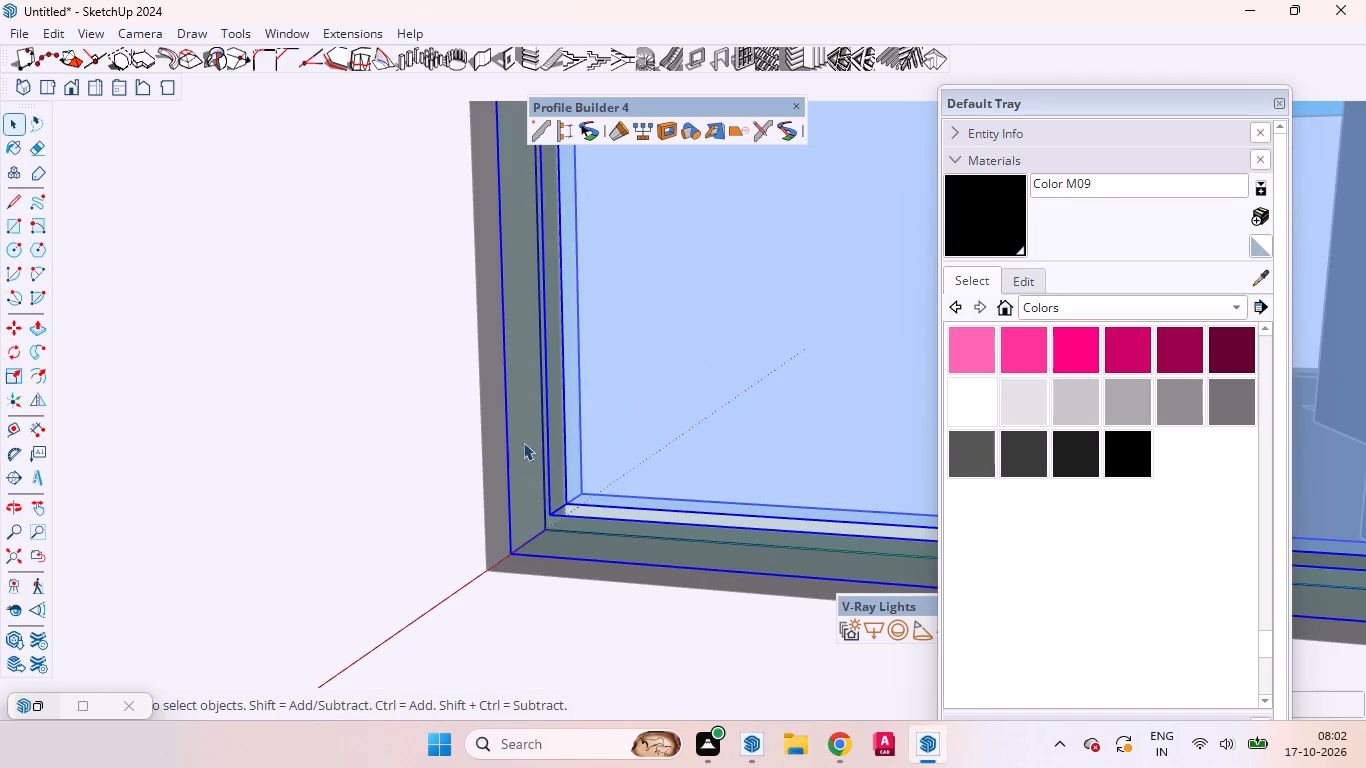
click(984, 224)
click(535, 403)
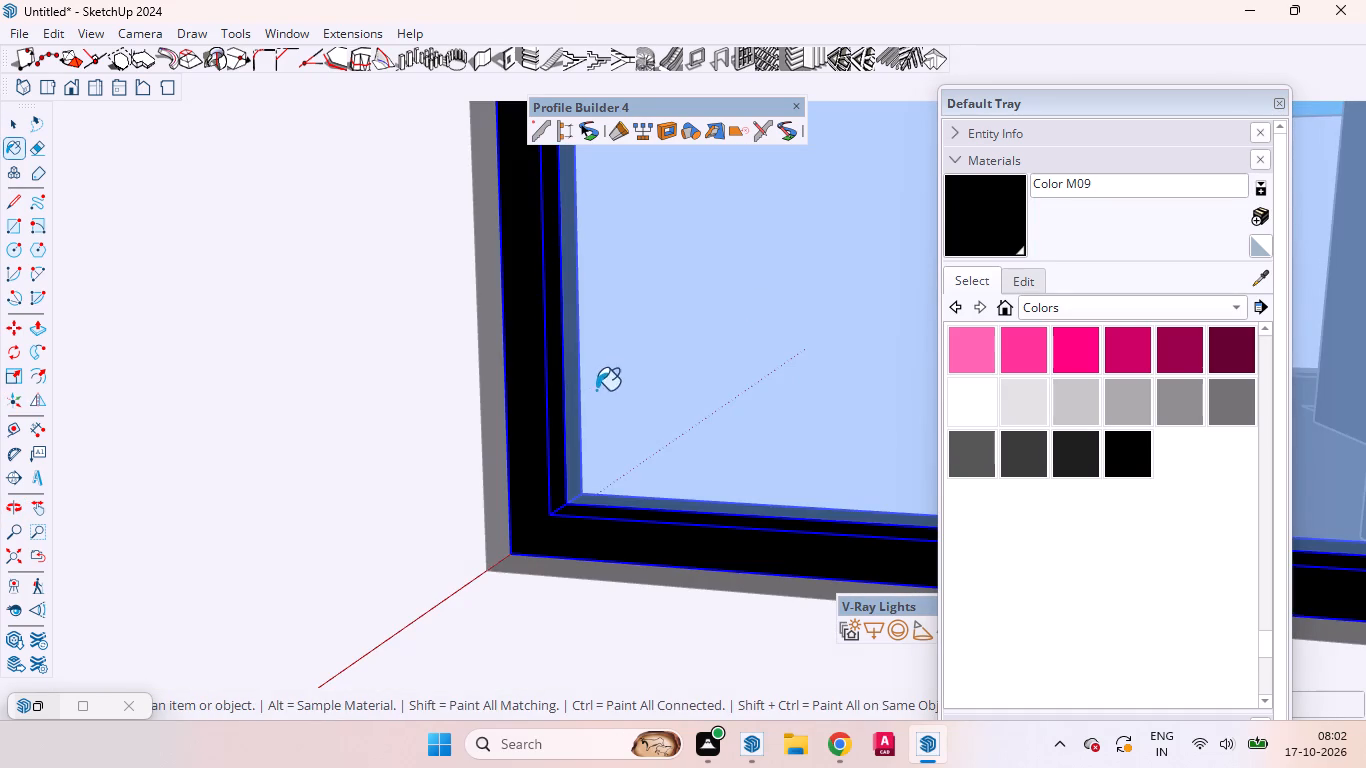
scroll(515, 414, down, 20)
scroll(614, 475, up, 4)
scroll(616, 475, down, 1)
key(space)
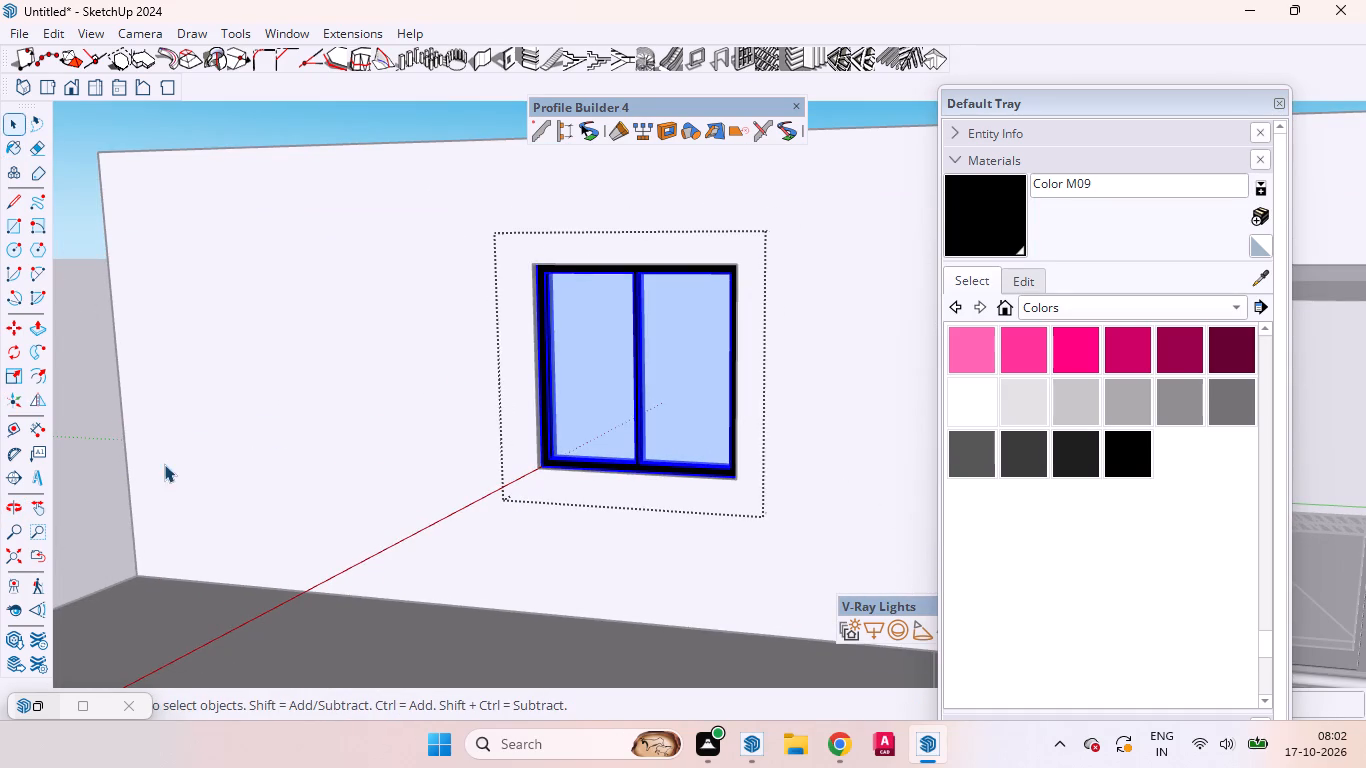
click(108, 464)
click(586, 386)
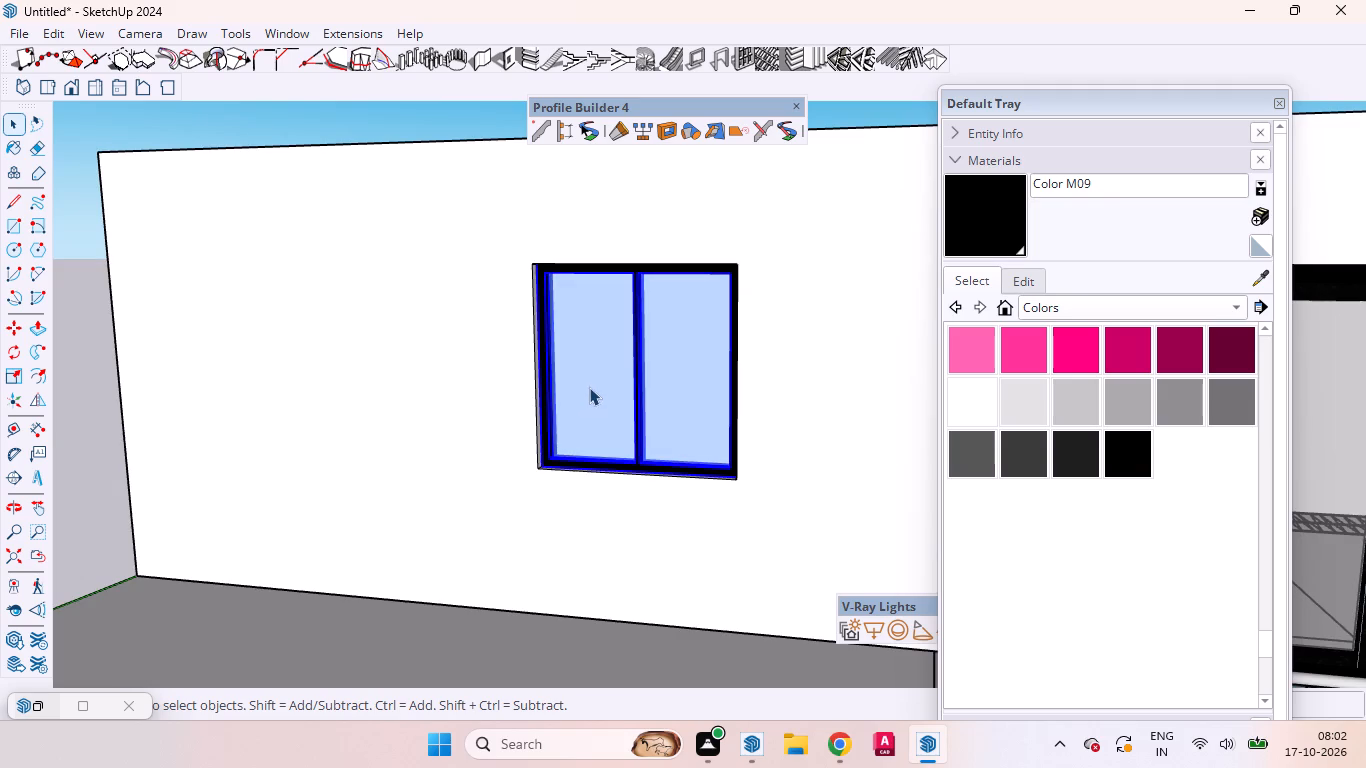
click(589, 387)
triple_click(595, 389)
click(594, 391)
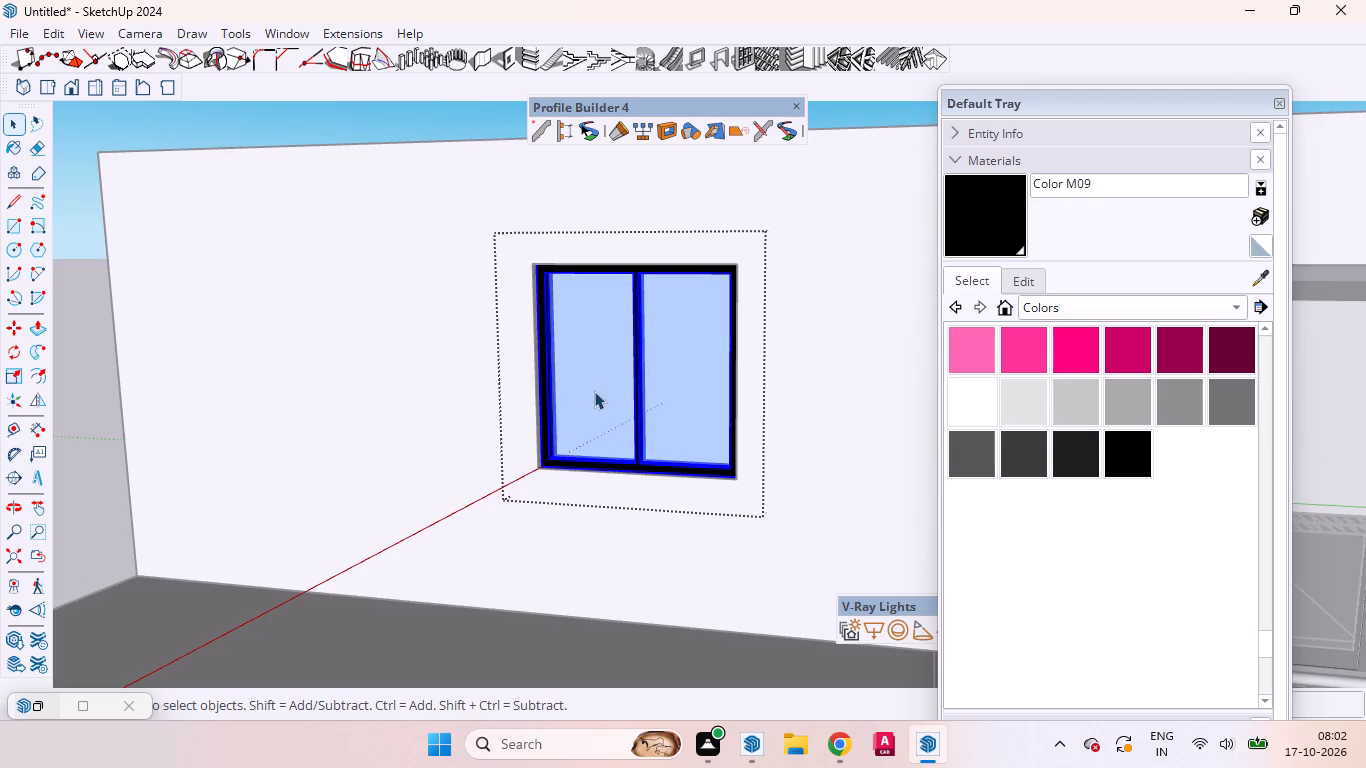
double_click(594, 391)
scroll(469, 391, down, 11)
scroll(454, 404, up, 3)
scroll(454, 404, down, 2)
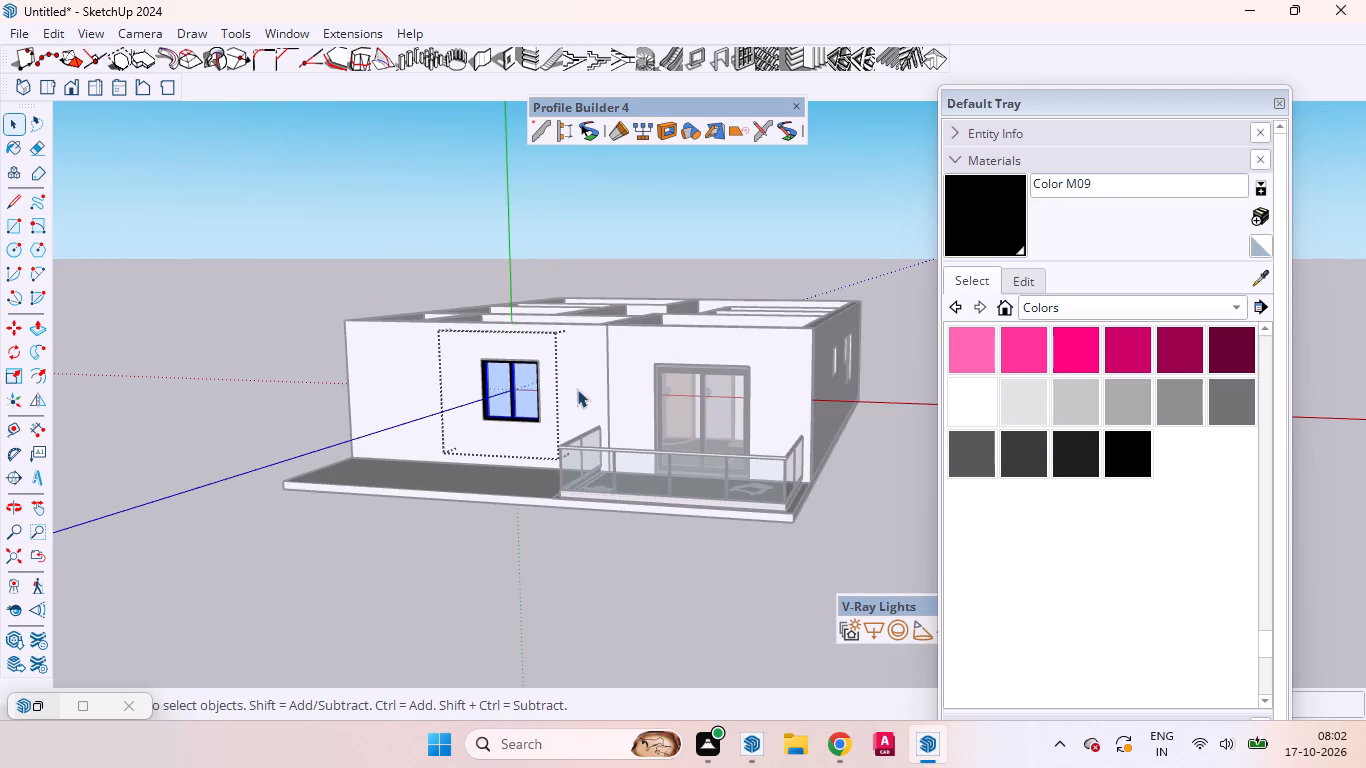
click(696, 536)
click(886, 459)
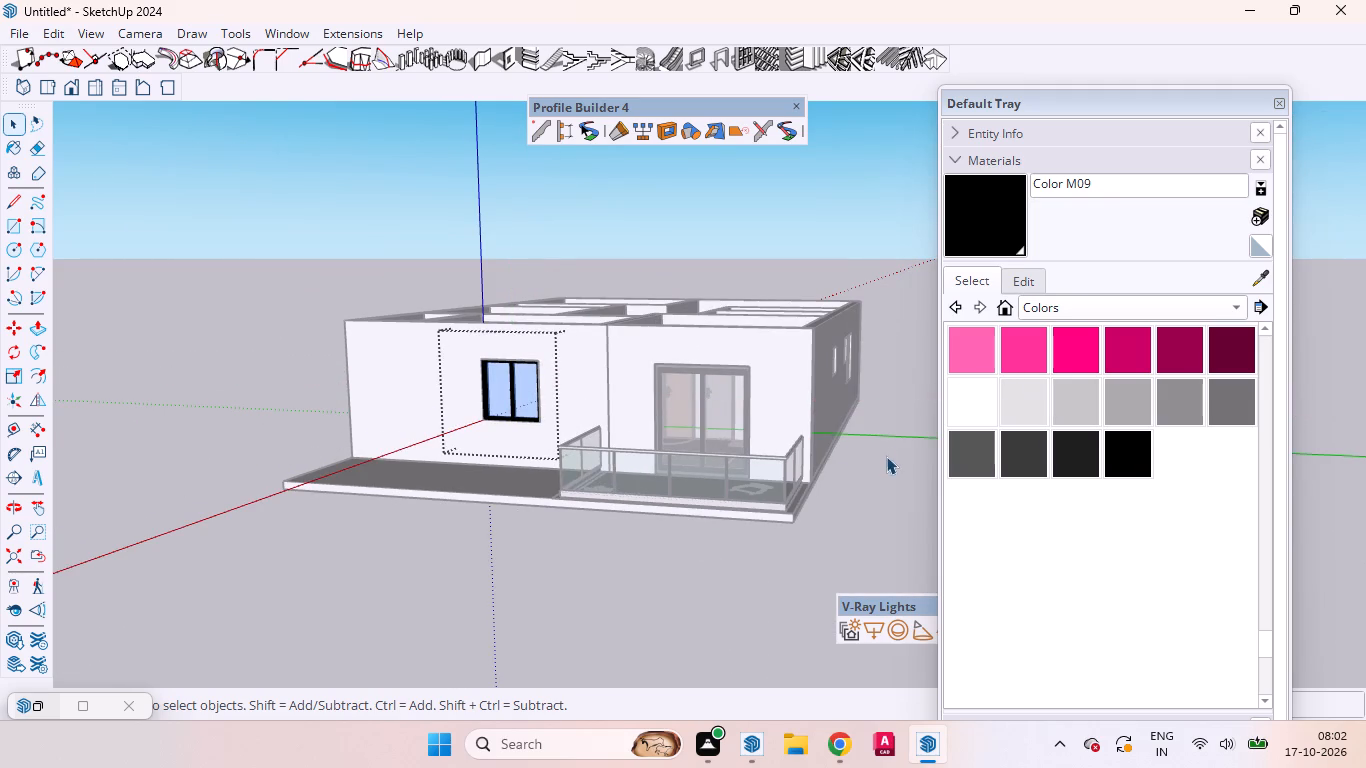
Sample the Translucent Glass Gray material from the balcony sliding window's glass.
click(1266, 270)
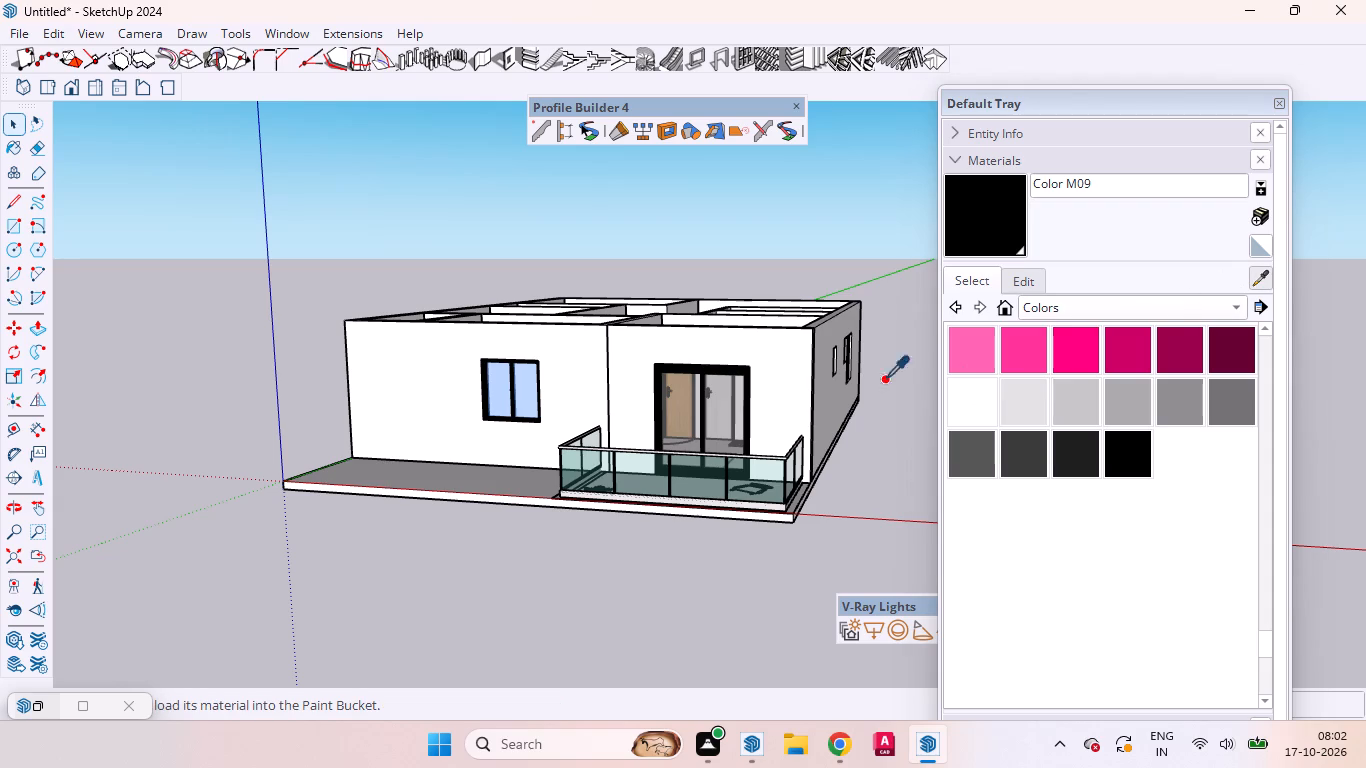
scroll(812, 391, up, 1)
scroll(807, 393, down, 2)
scroll(807, 393, up, 13)
scroll(698, 417, down, 2)
scroll(698, 417, up, 3)
middle_drag(629, 469, 770, 503)
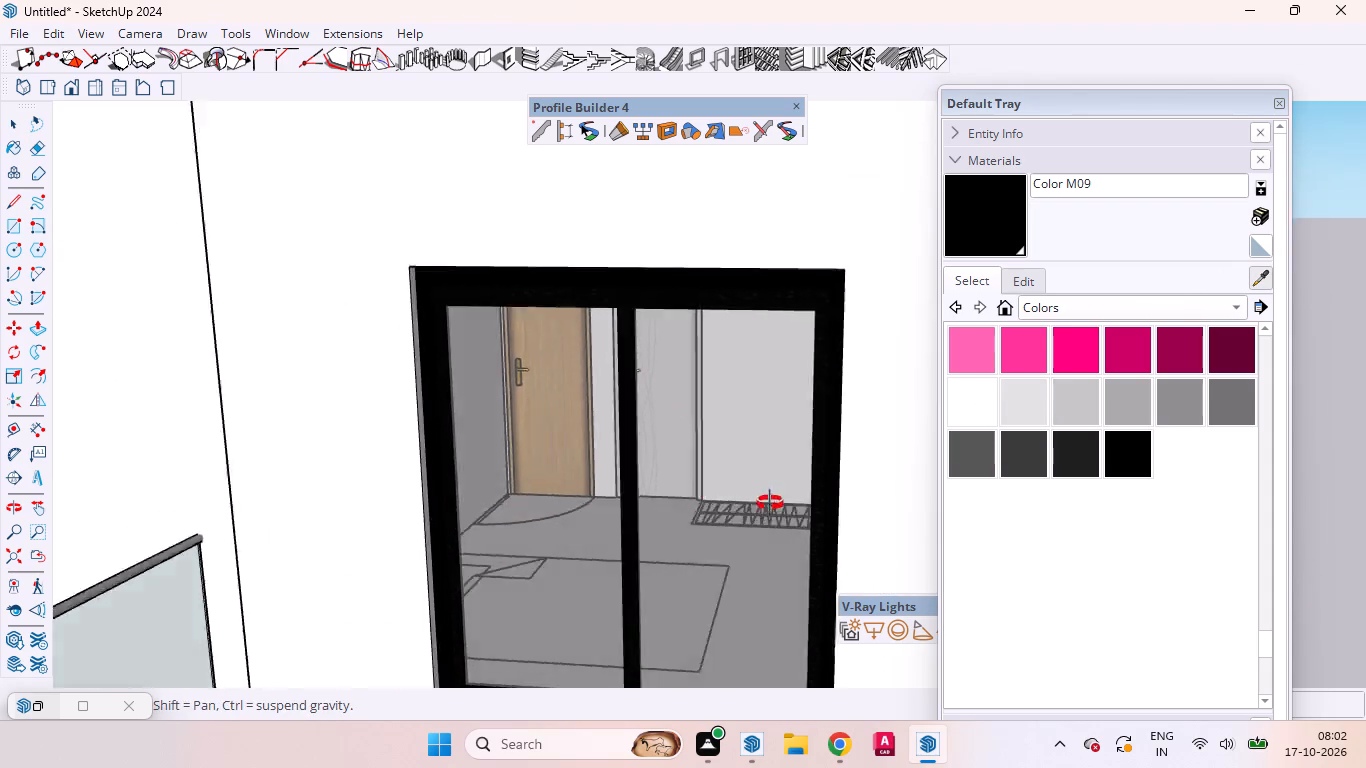
middle_drag(770, 503, 777, 499)
scroll(779, 494, up, 2)
click(706, 488)
Inside the black-framed window beside the balcony, paint the blue glass with Translucent Glass Gray and exit the component.
scroll(722, 266, down, 13)
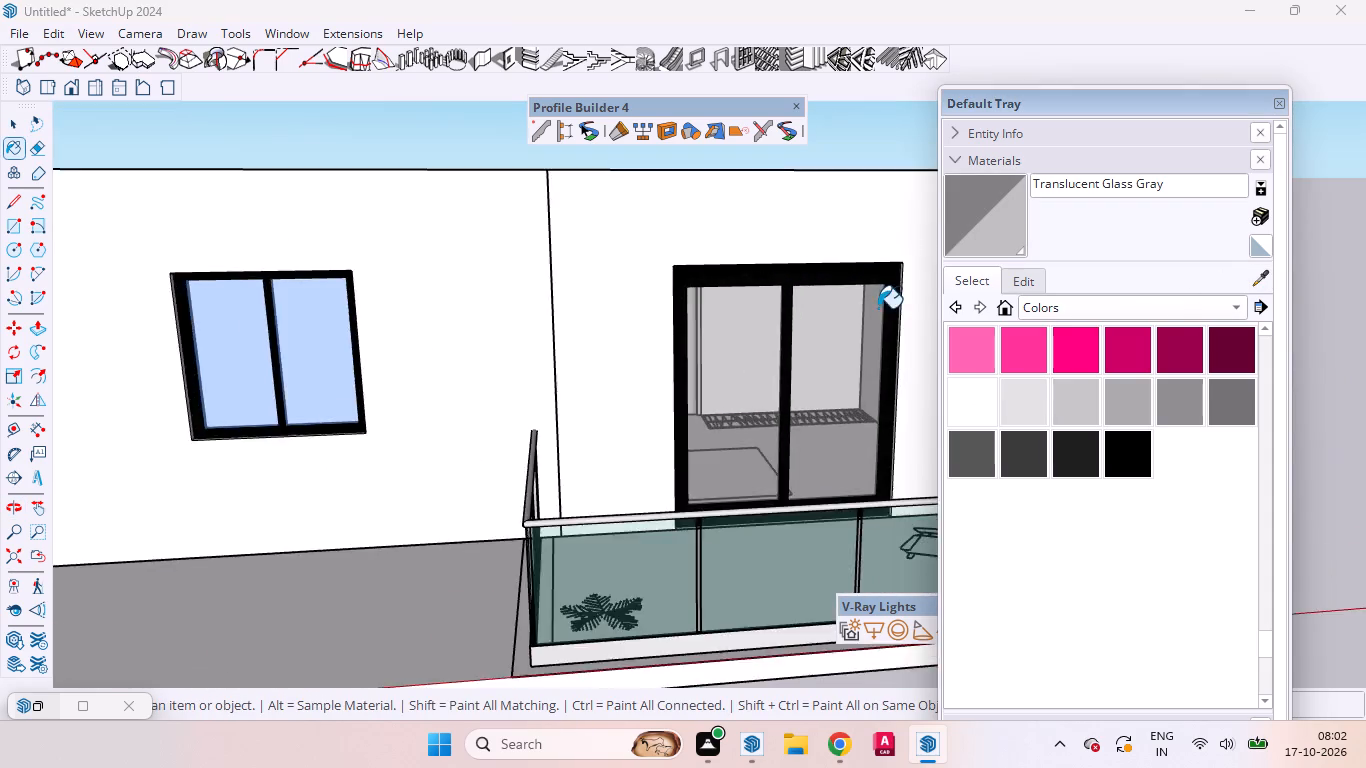
scroll(878, 308, down, 5)
key(space)
scroll(573, 336, up, 14)
double_click(609, 338)
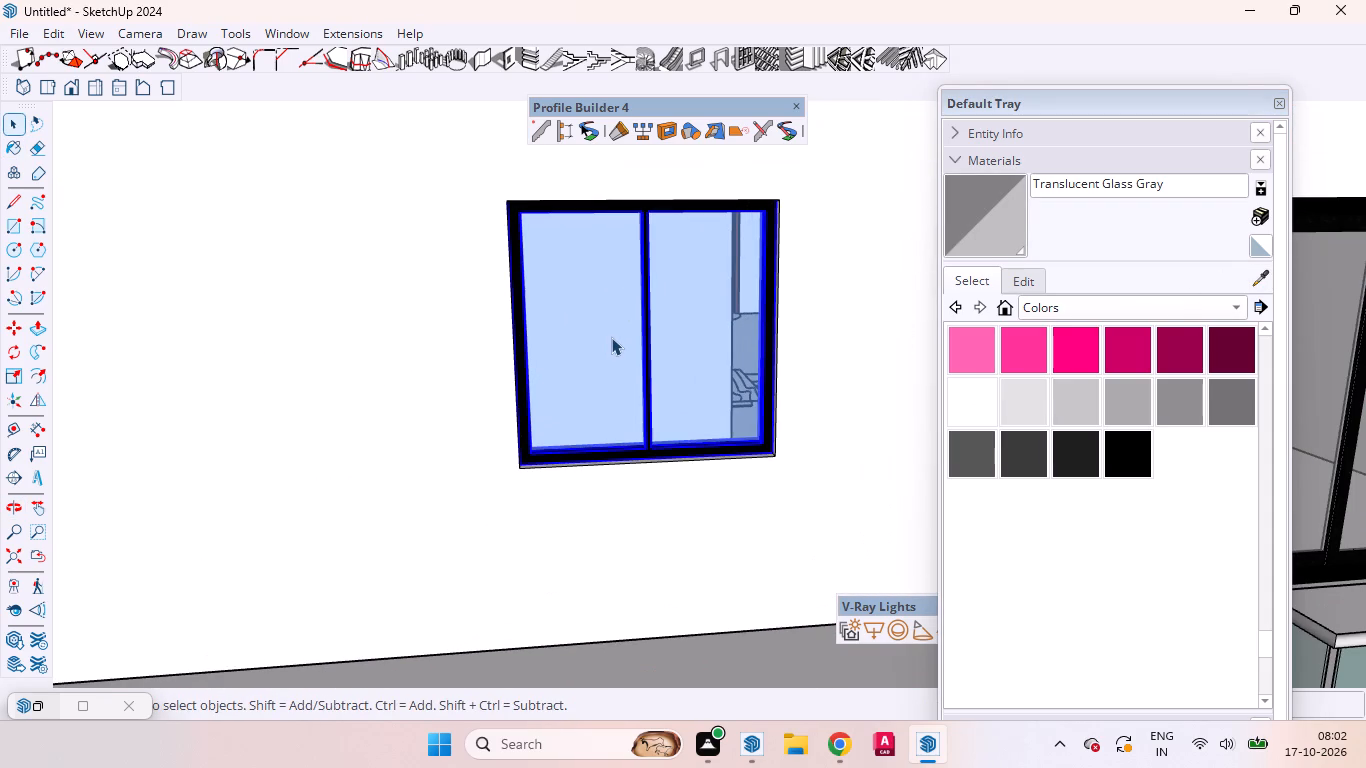
triple_click(609, 337)
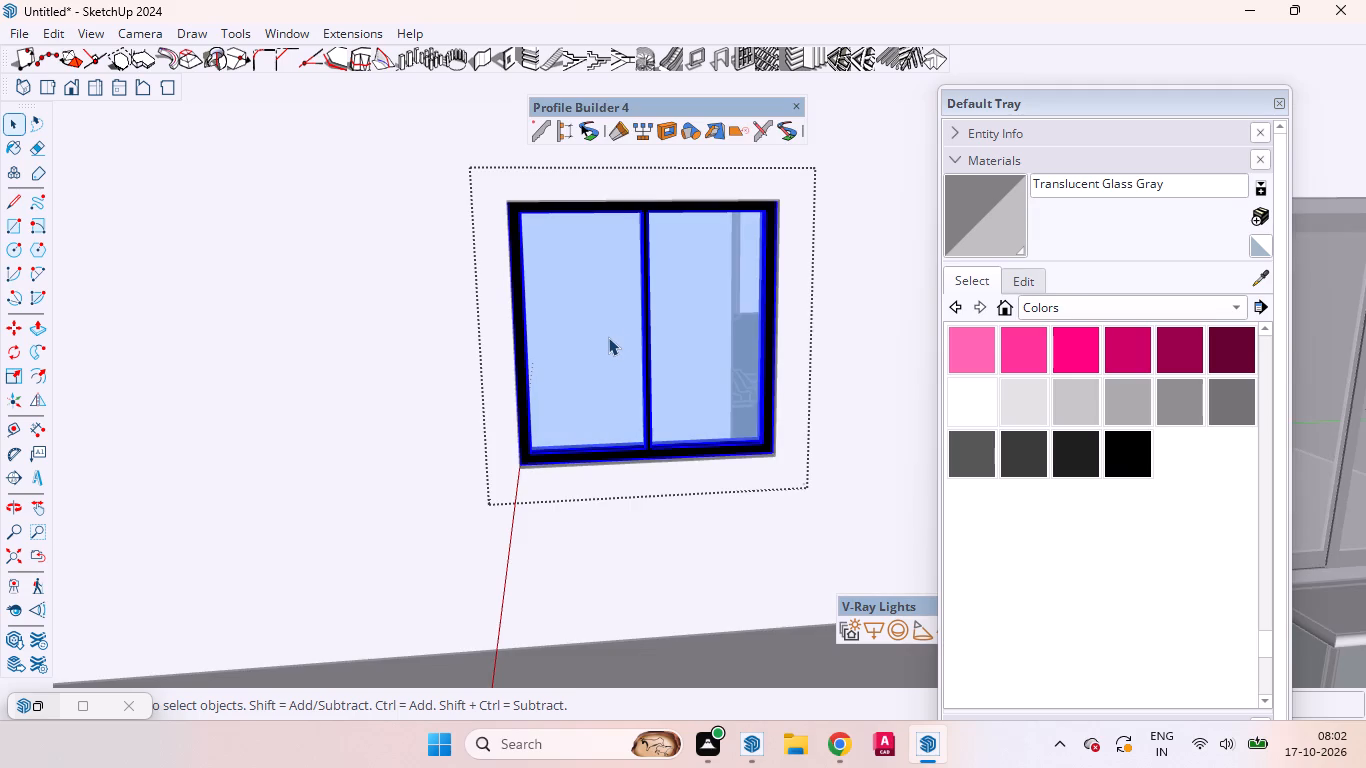
triple_click(609, 340)
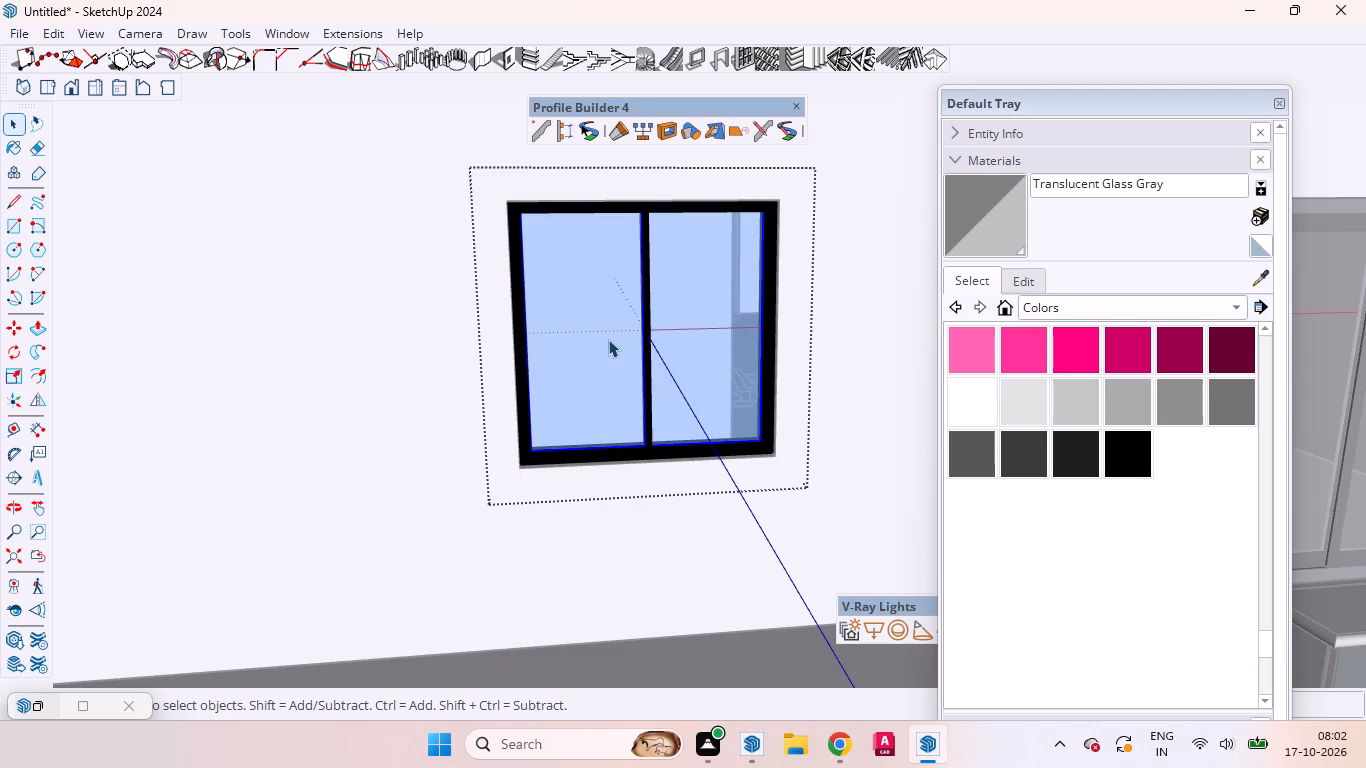
click(1009, 237)
click(582, 357)
scroll(653, 295, down, 4)
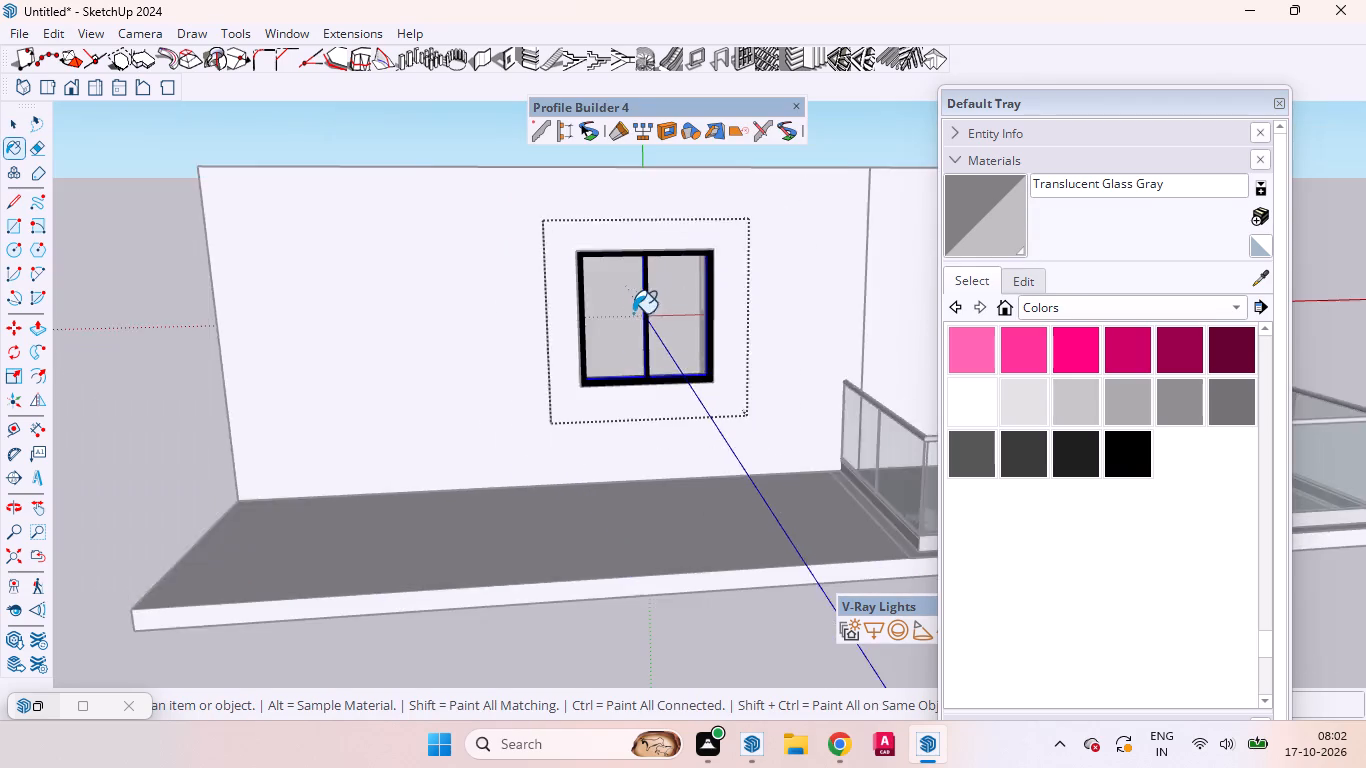
scroll(633, 313, down, 5)
scroll(623, 324, up, 1)
scroll(621, 320, down, 6)
key(space)
click(623, 511)
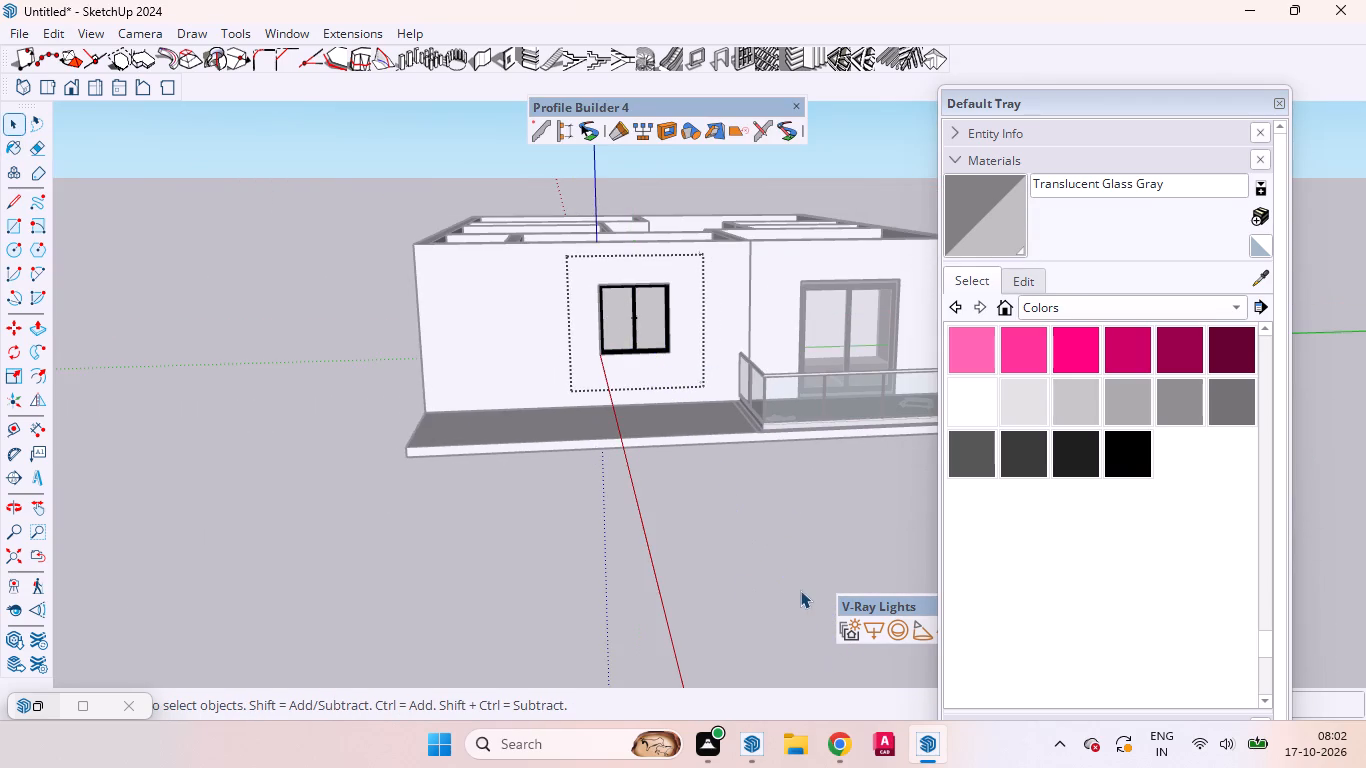
click(799, 592)
click(753, 546)
Paint the blue glass of the side-wall window nearest the front terrace corner with Translucent Glass Gray and exit the component.
middle_drag(508, 409, 735, 446)
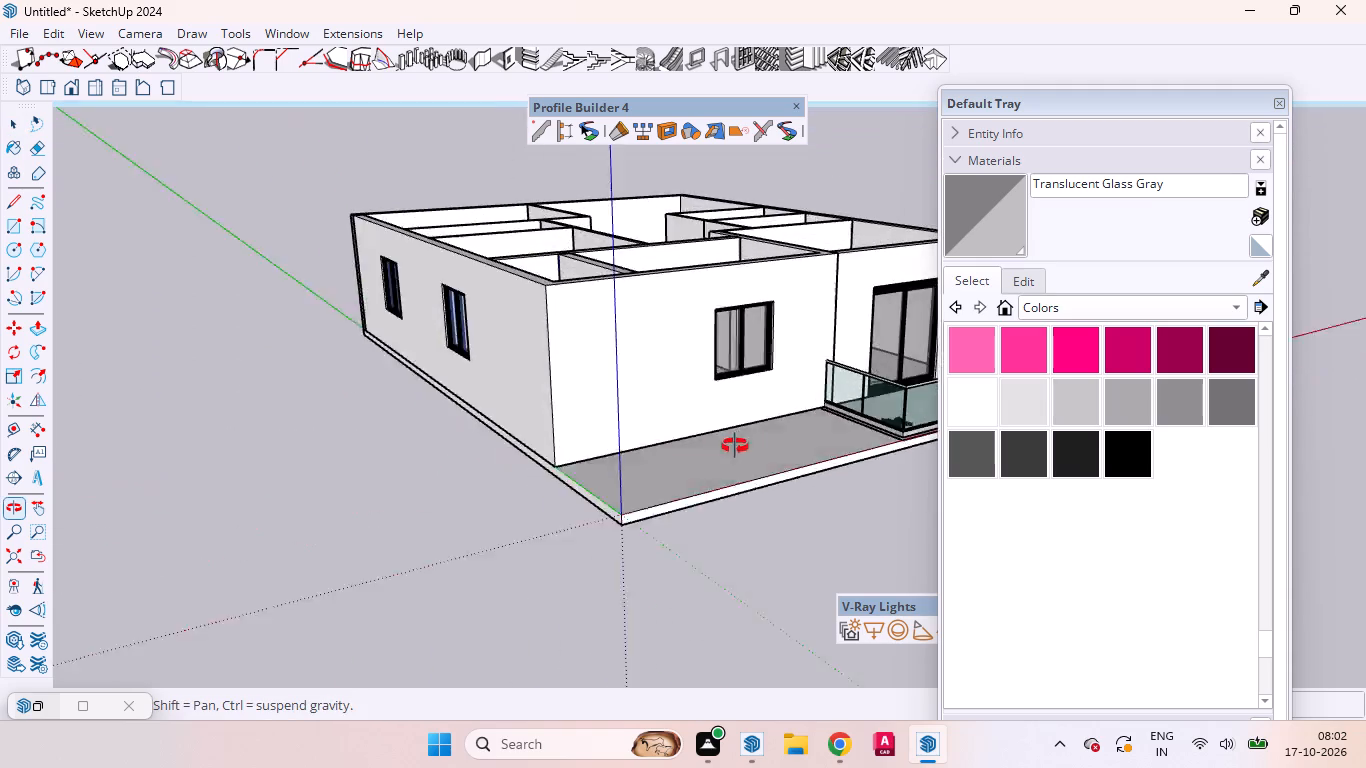
middle_drag(735, 446, 780, 453)
scroll(429, 375, up, 4)
scroll(429, 375, down, 4)
scroll(506, 383, up, 3)
scroll(506, 383, down, 3)
scroll(506, 383, up, 13)
scroll(489, 358, down, 2)
scroll(493, 302, up, 6)
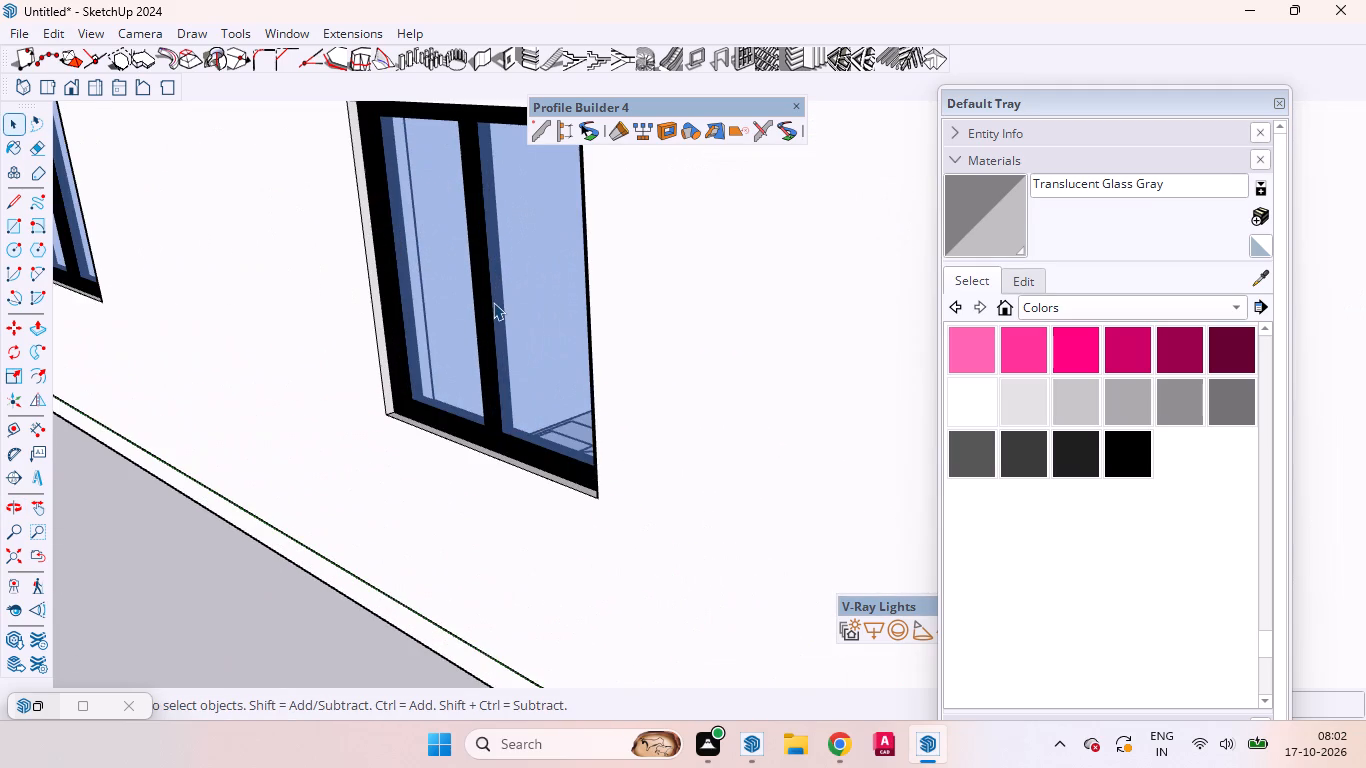
click(493, 302)
triple_click(518, 304)
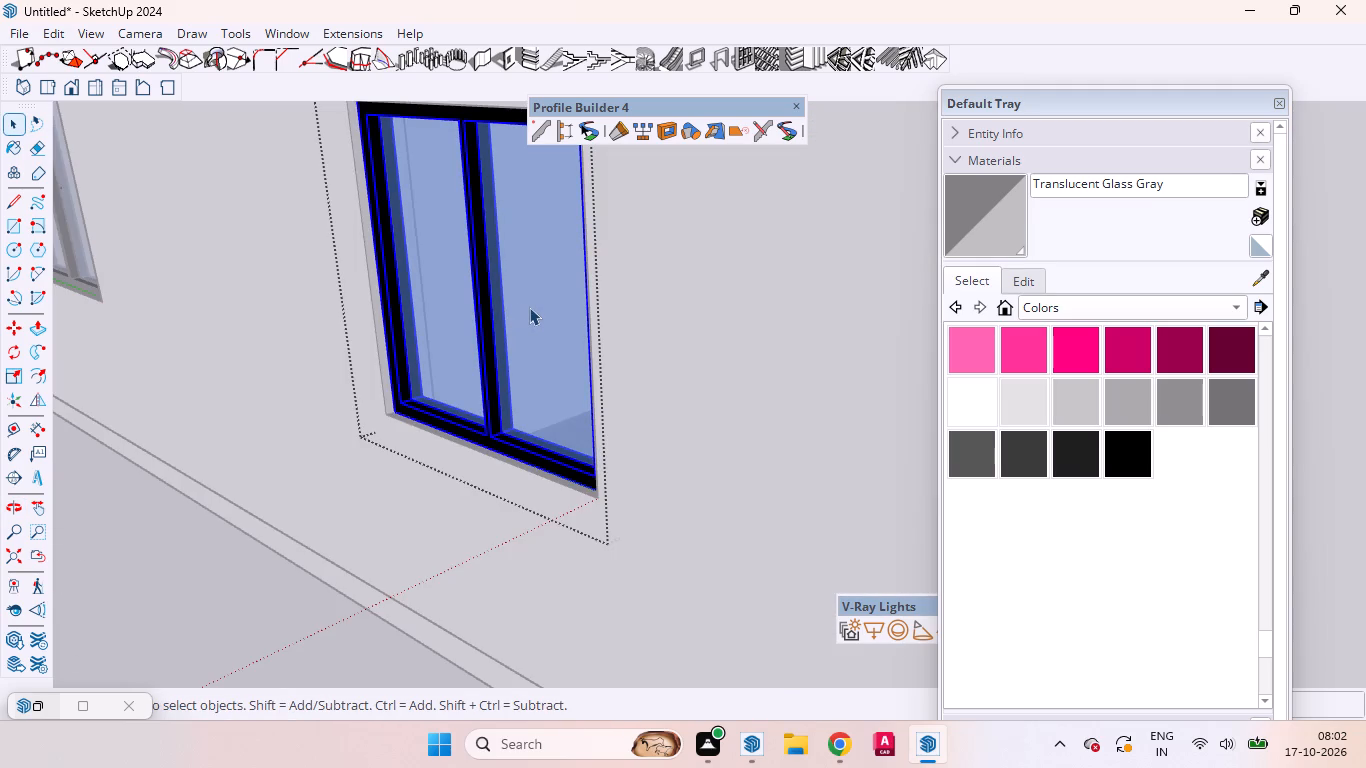
click(529, 307)
double_click(530, 307)
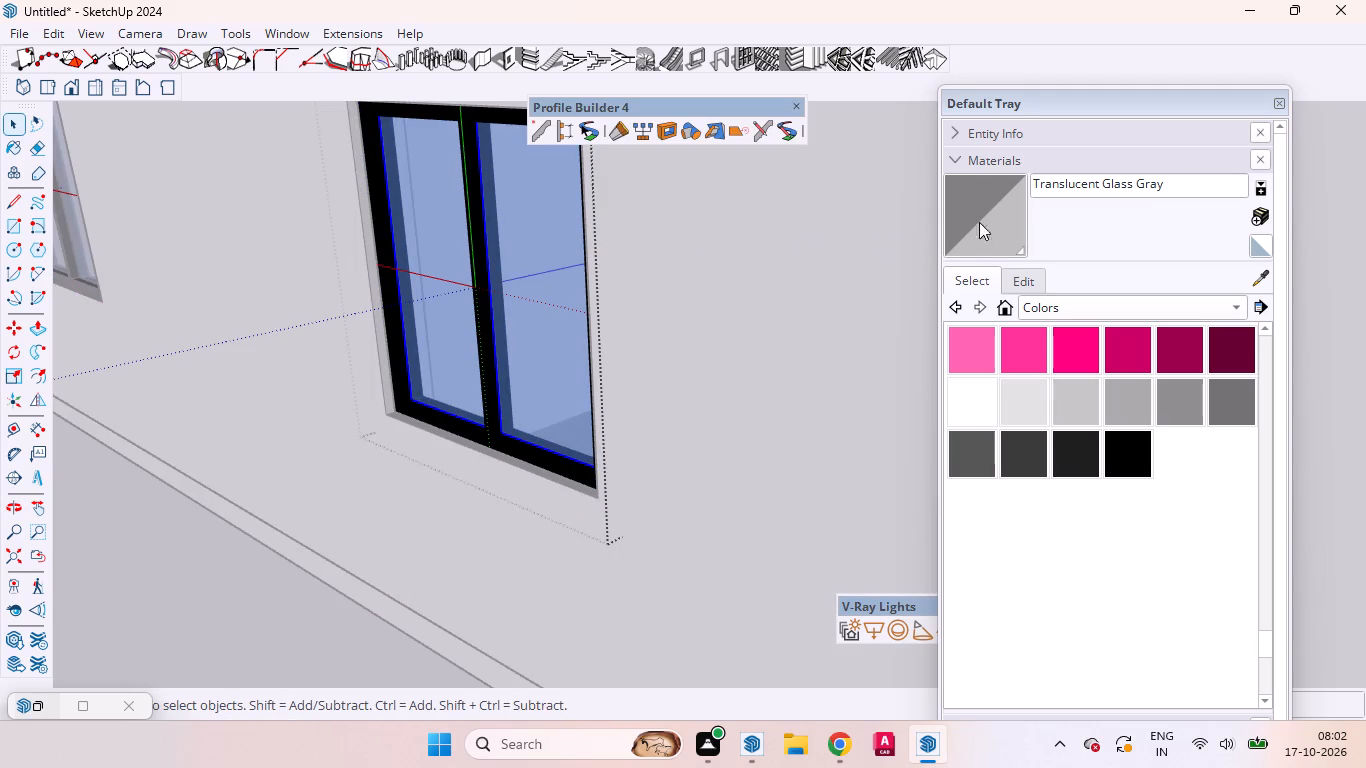
click(993, 217)
click(565, 275)
scroll(653, 263, down, 6)
scroll(666, 263, up, 1)
scroll(666, 263, down, 3)
scroll(703, 272, up, 1)
scroll(710, 281, down, 6)
scroll(722, 297, up, 2)
scroll(722, 303, down, 2)
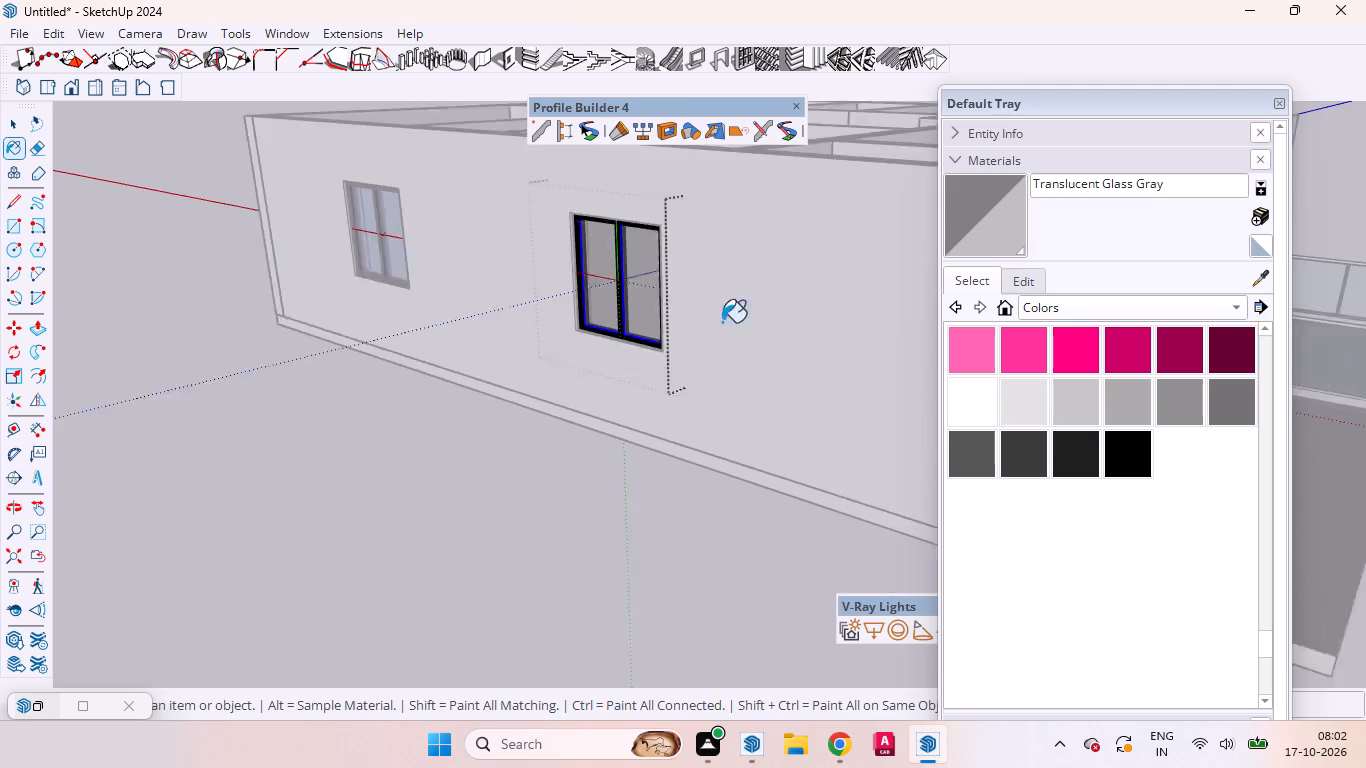
key(space)
click(431, 437)
middle_click(733, 415)
click(365, 469)
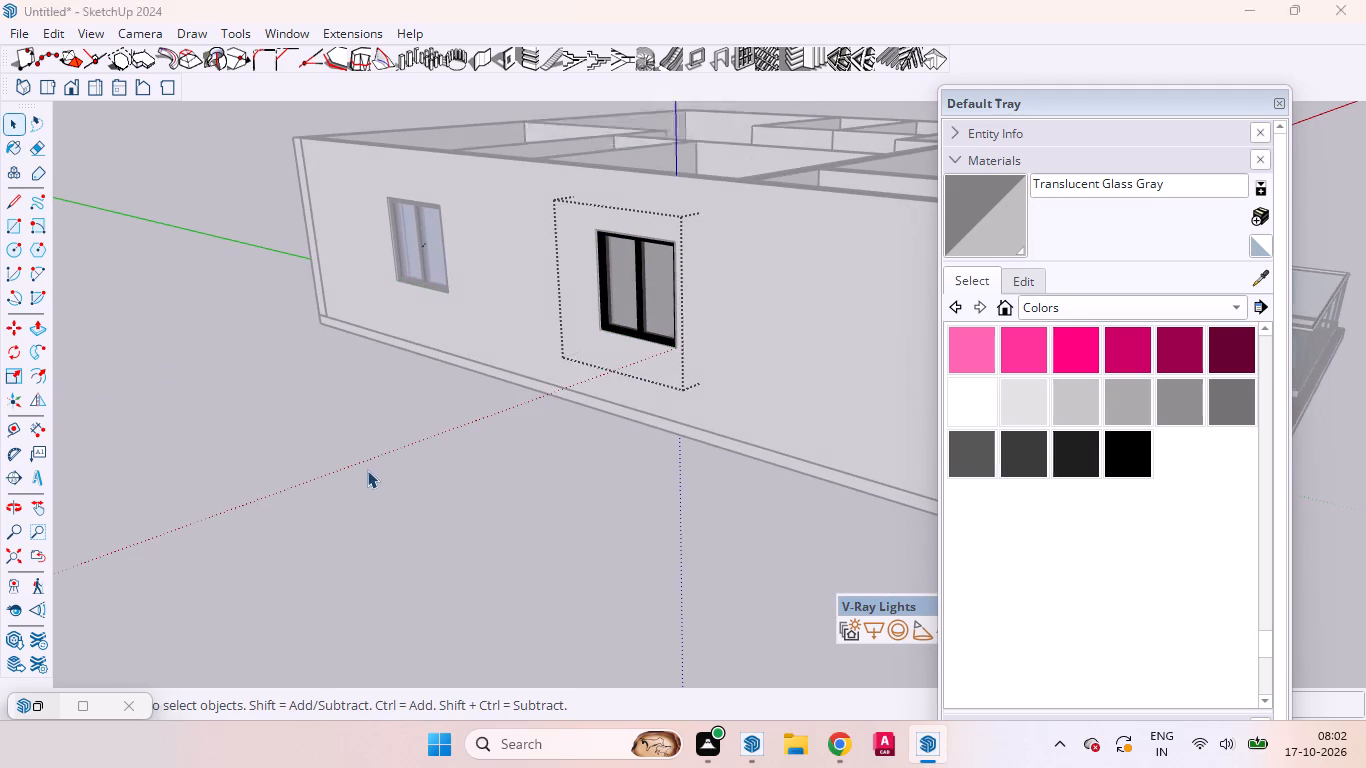
Paint the blue glass of the other window on the same side wall, toward the rear corner, with Translucent Glass Gray.
scroll(300, 336, up, 1)
scroll(302, 338, down, 1)
middle_drag(307, 343, 552, 354)
scroll(522, 292, up, 1)
scroll(521, 292, down, 1)
scroll(521, 292, up, 14)
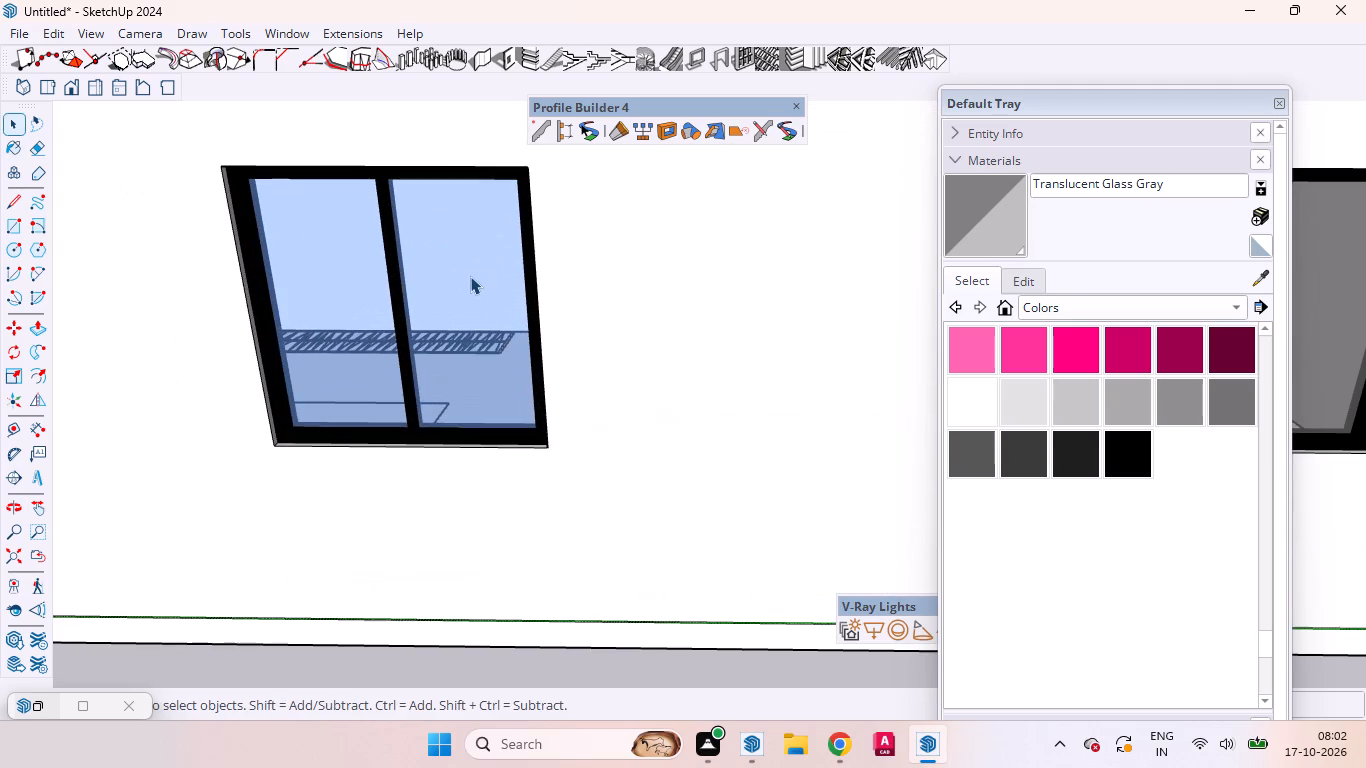
triple_click(470, 276)
click(466, 284)
triple_click(466, 309)
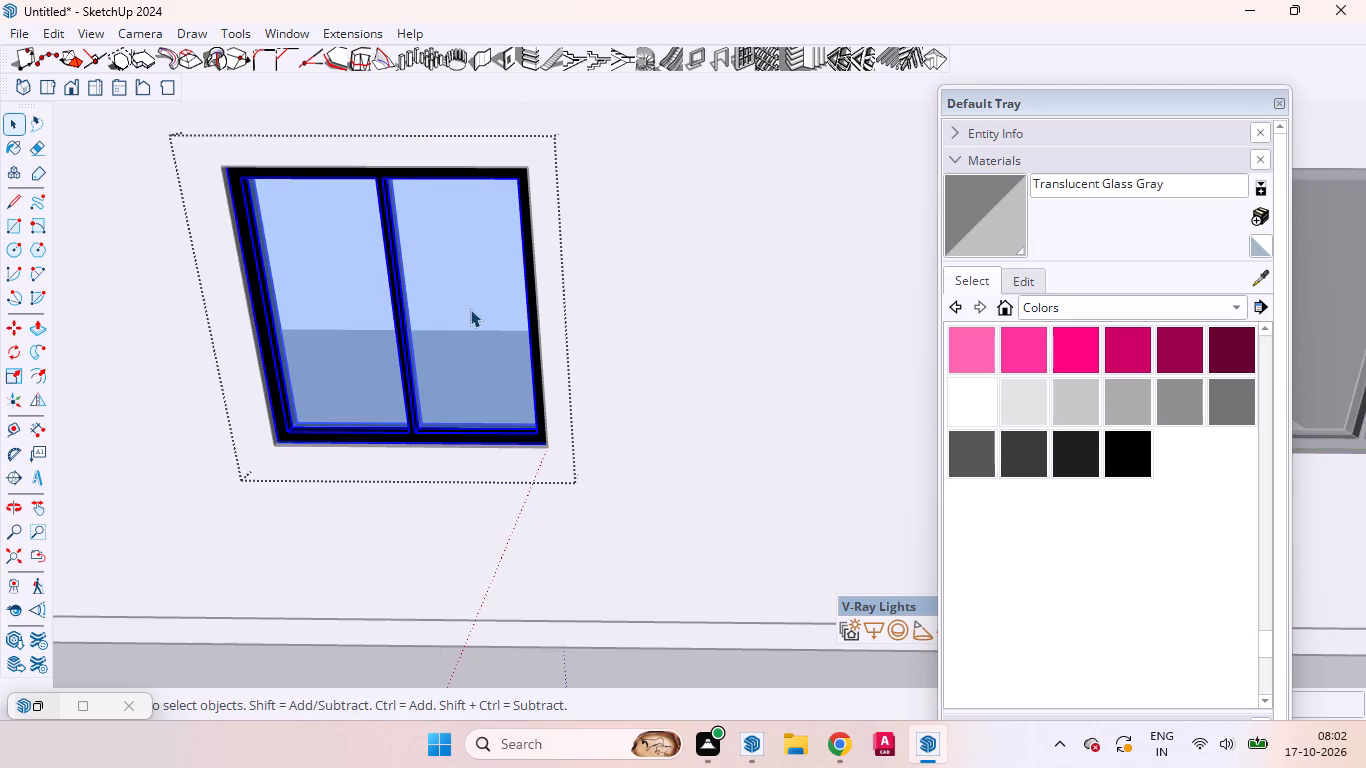
click(470, 309)
click(990, 224)
click(513, 305)
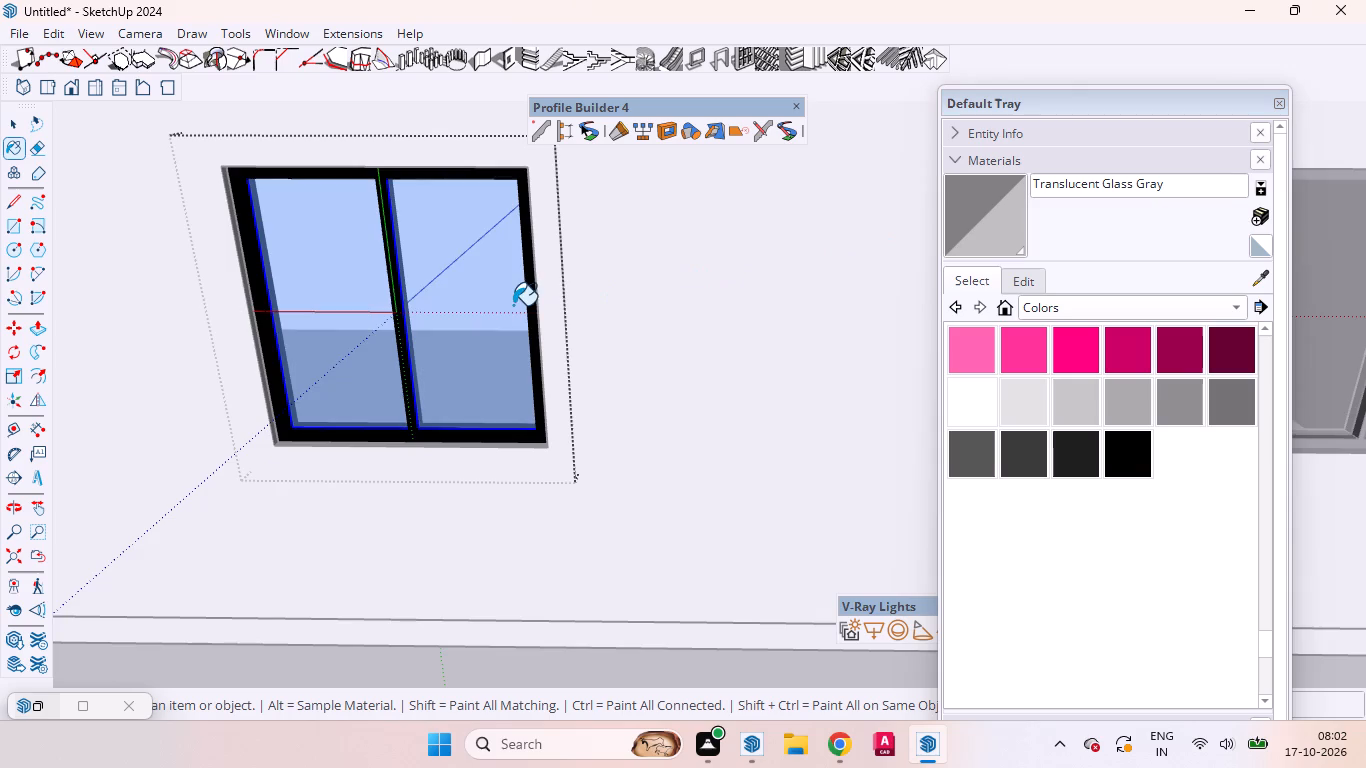
scroll(750, 266, down, 2)
scroll(752, 266, up, 1)
scroll(753, 266, down, 15)
scroll(813, 277, up, 1)
scroll(813, 277, down, 7)
key(space)
click(529, 470)
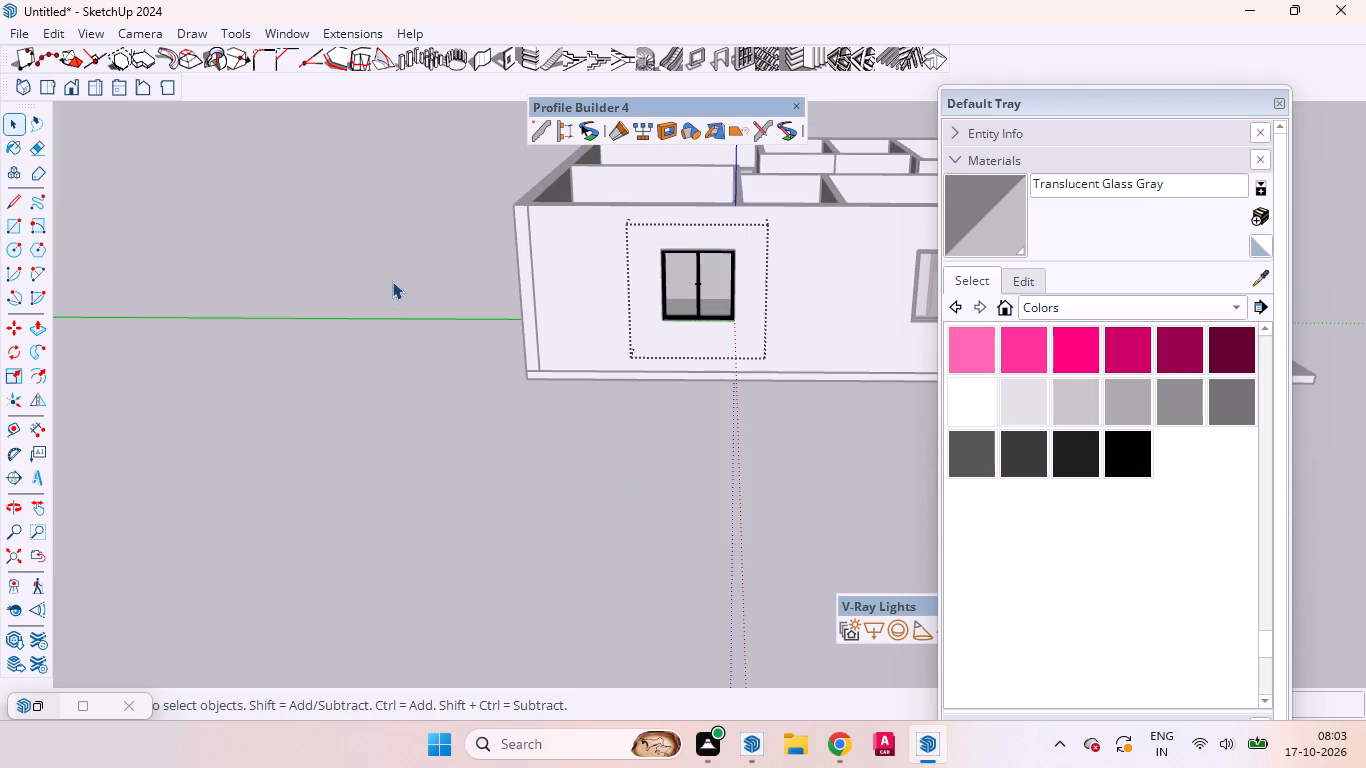
middle_drag(405, 276, 913, 432)
click(558, 495)
On the opposite side wall, paint the blue glass of the window beside the small openings with Translucent Glass Gray.
scroll(338, 407, up, 1)
middle_drag(345, 402, 818, 311)
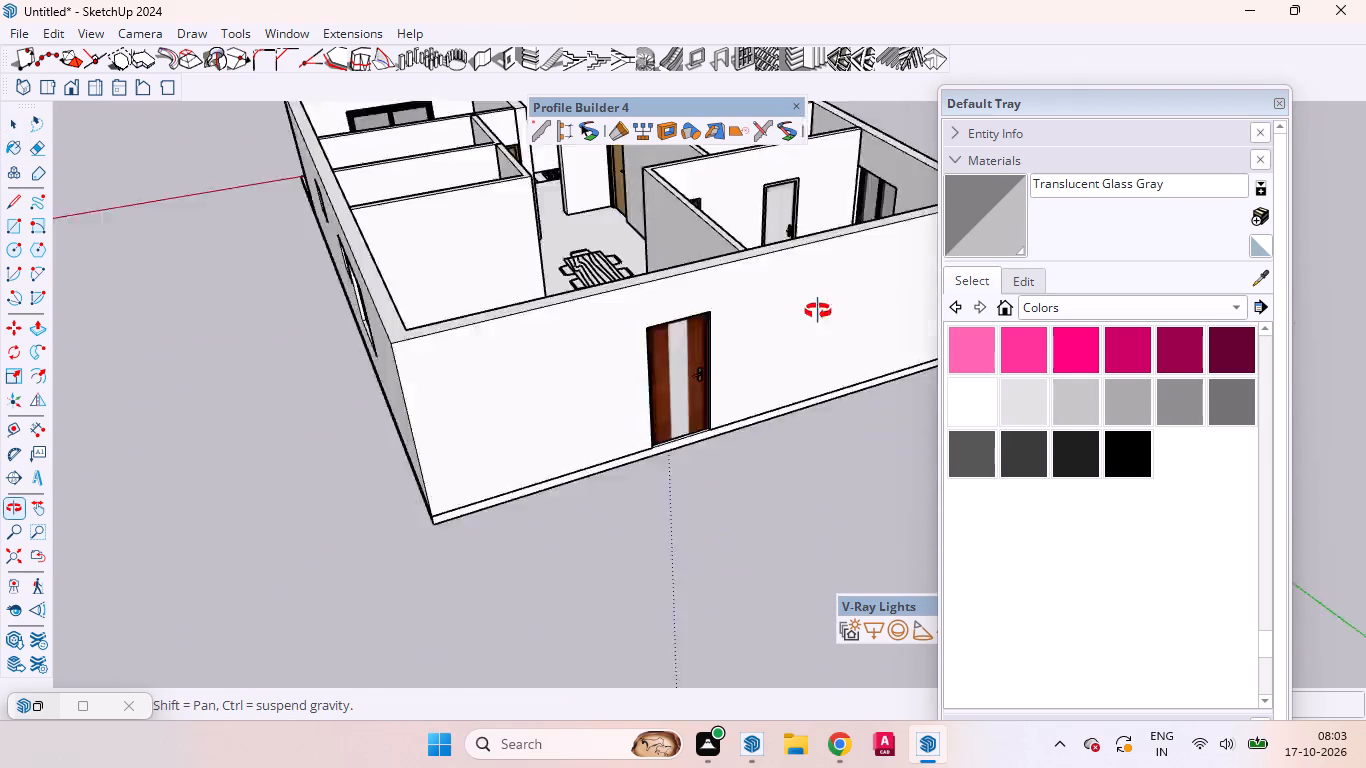
middle_drag(818, 311, 939, 299)
scroll(457, 420, up, 3)
scroll(457, 418, down, 3)
scroll(457, 418, up, 7)
scroll(549, 350, down, 3)
scroll(553, 348, up, 3)
scroll(554, 347, down, 1)
scroll(559, 340, up, 1)
click(573, 329)
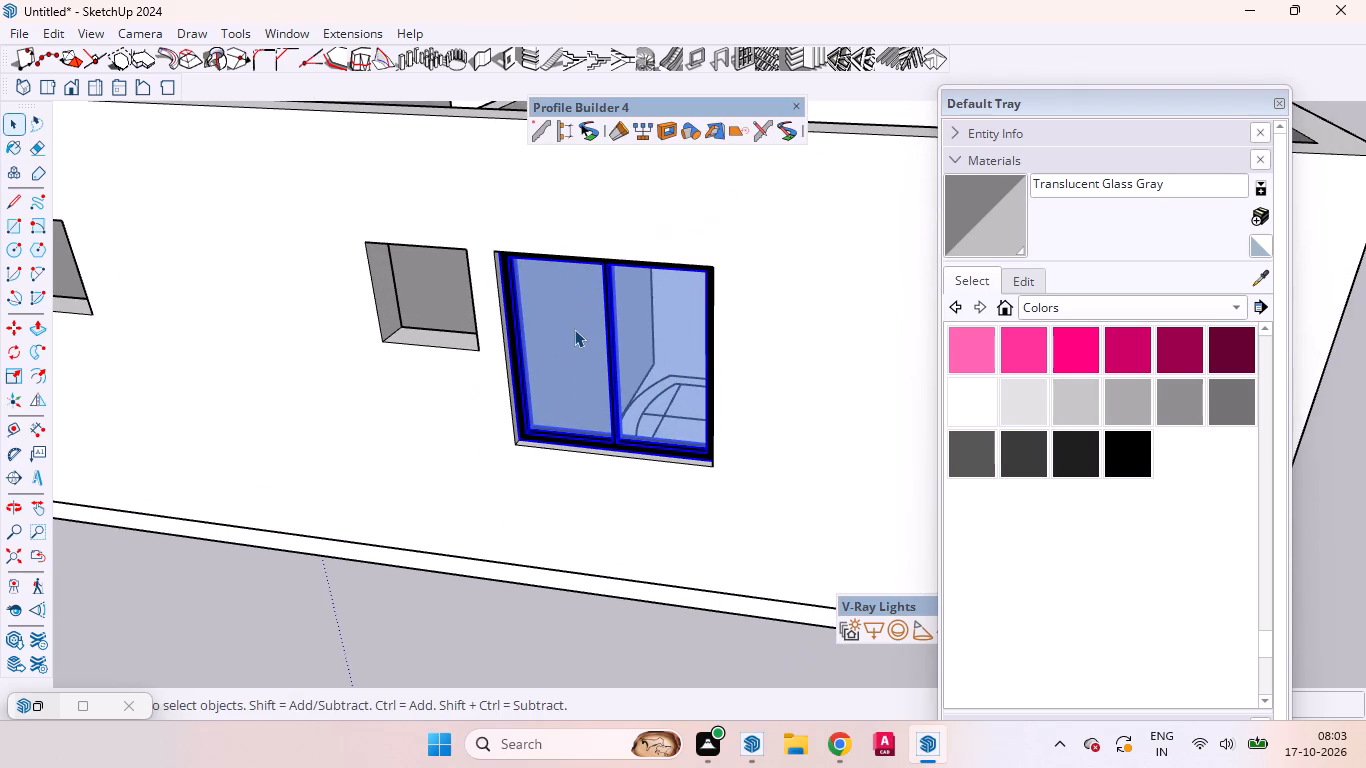
triple_click(574, 329)
click(574, 329)
click(574, 329)
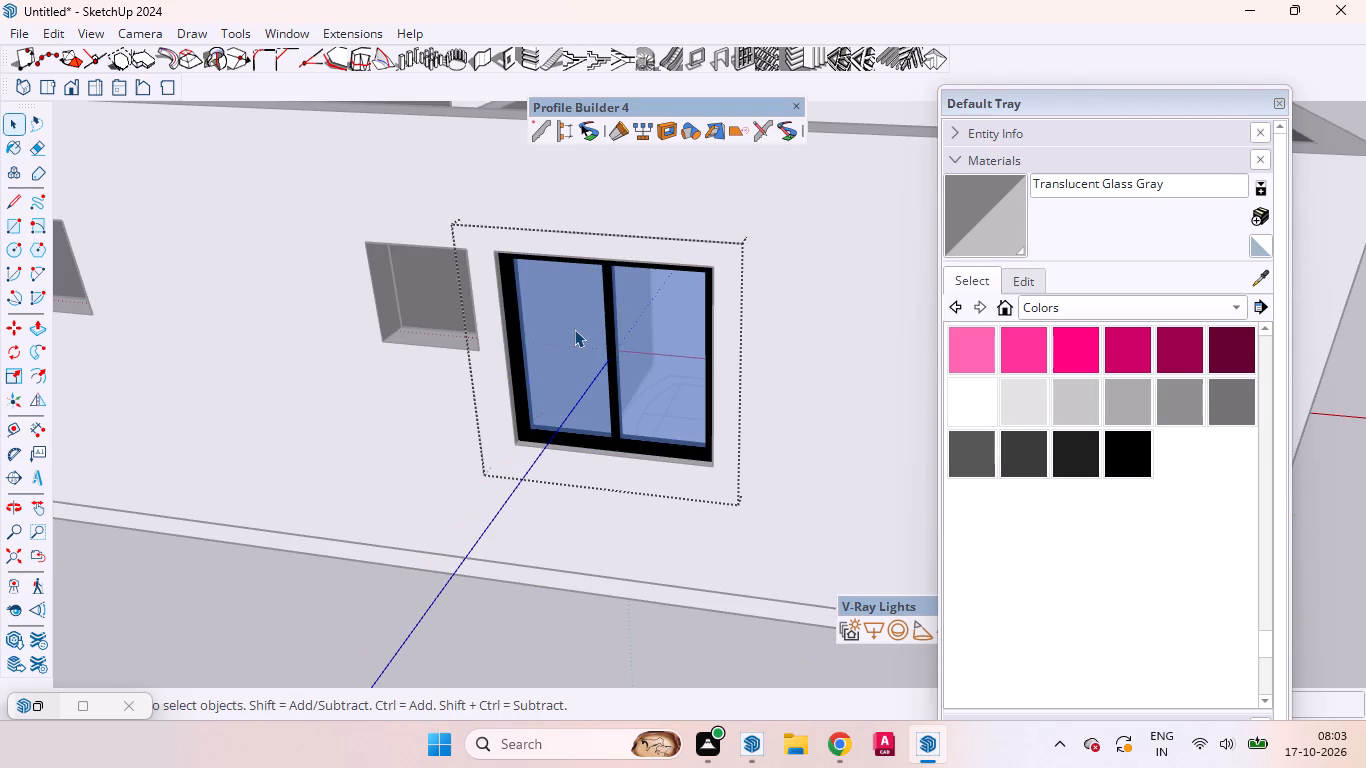
click(574, 329)
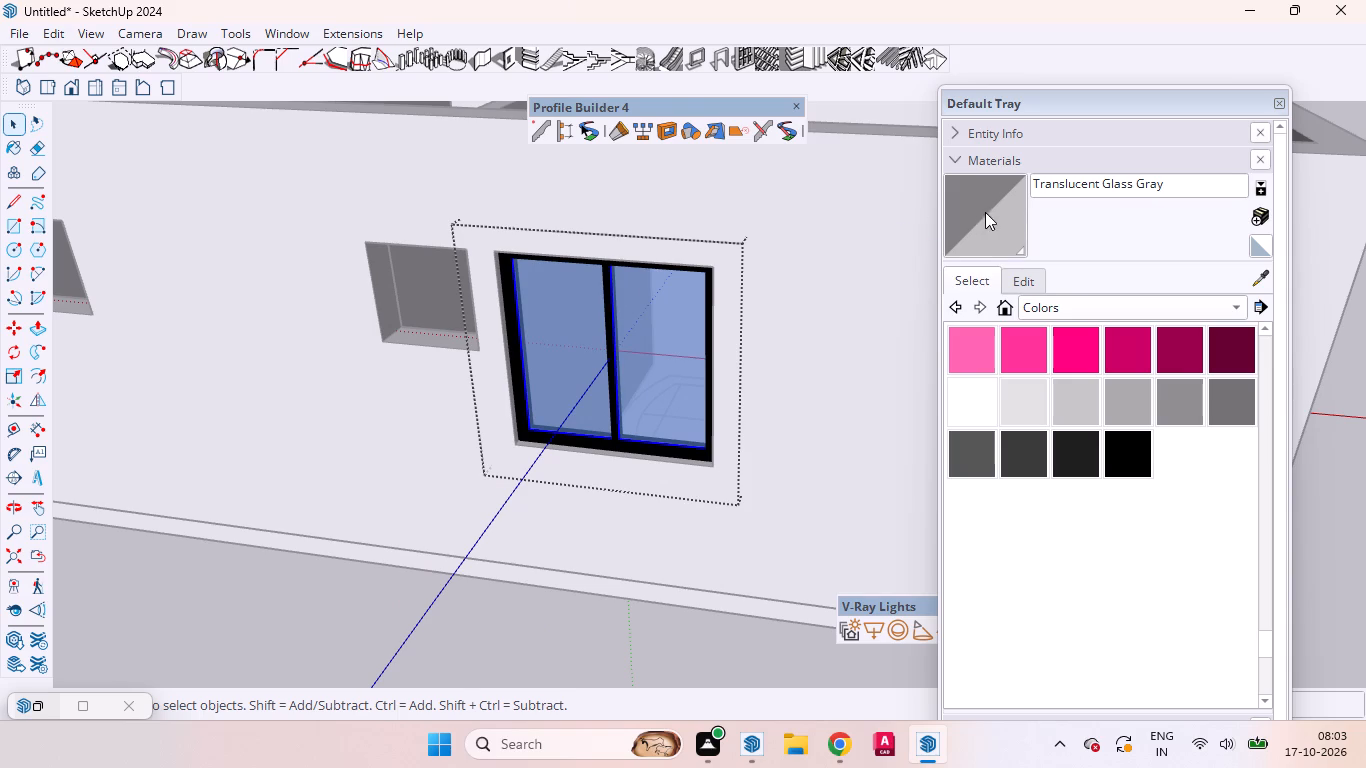
click(984, 212)
click(568, 327)
scroll(730, 285, down, 7)
scroll(738, 284, up, 1)
scroll(739, 284, down, 8)
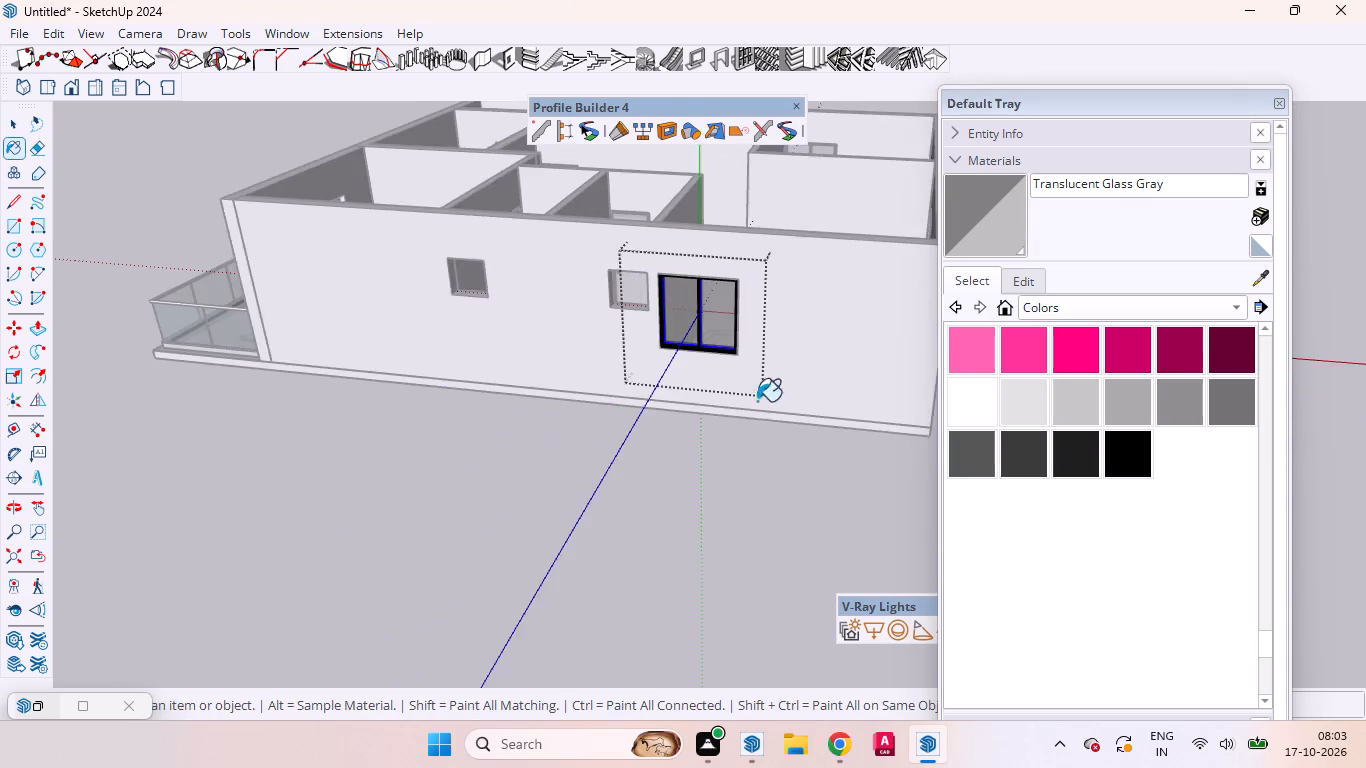
key(space)
click(483, 427)
middle_drag(377, 378, 1001, 305)
scroll(1001, 305, up, 1)
click(523, 487)
click(533, 483)
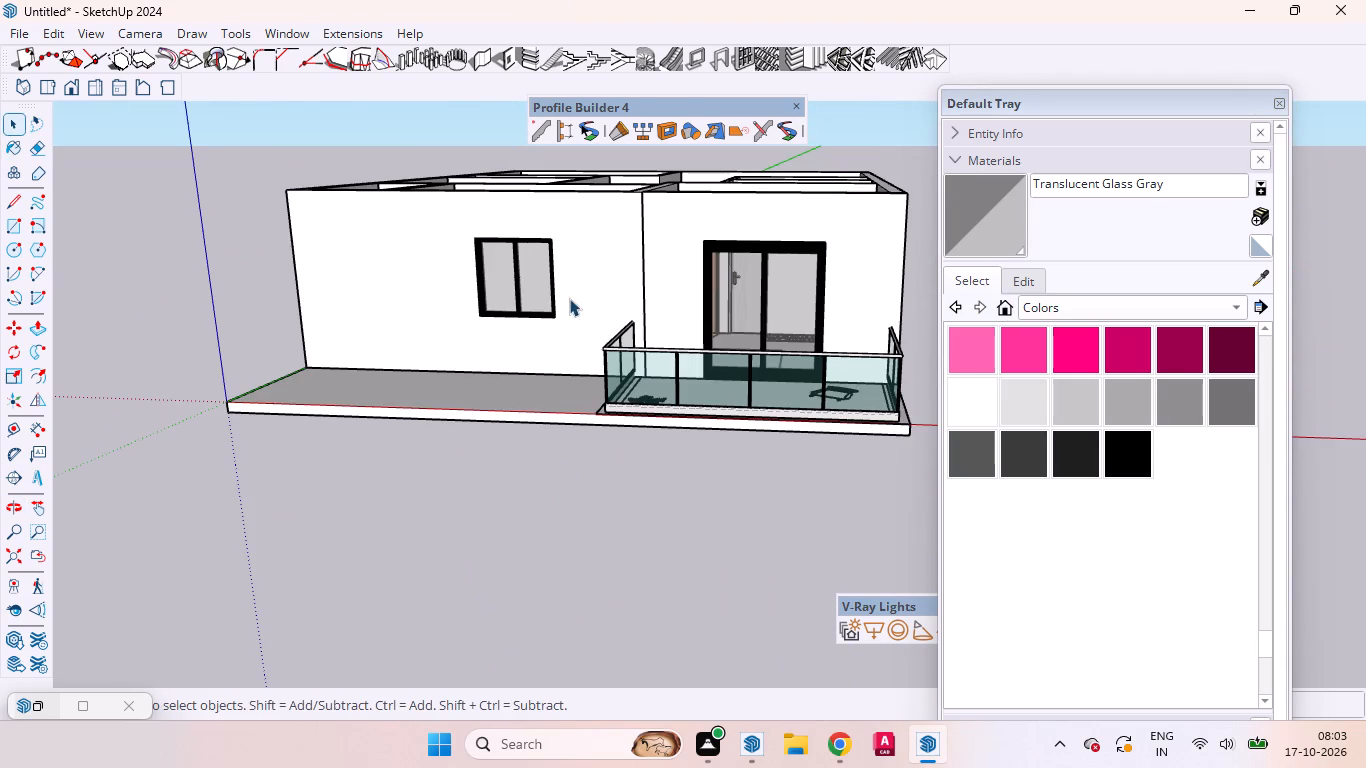
Inside the balcony railing, paint the third front glass panel from the plant corner with Translucent Glass Gray.
middle_drag(573, 305, 529, 352)
scroll(611, 229, down, 4)
scroll(625, 223, up, 1)
scroll(626, 223, down, 3)
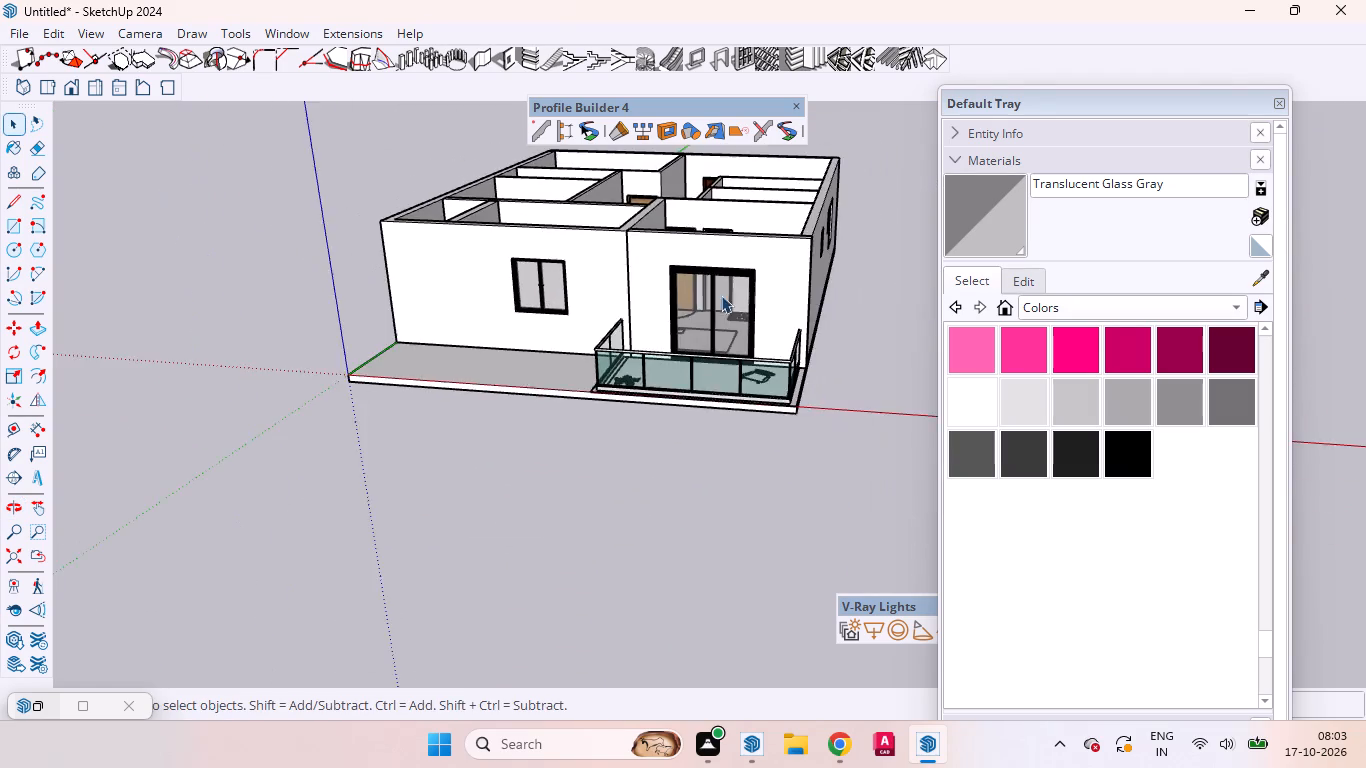
scroll(726, 303, up, 12)
scroll(703, 388, down, 3)
scroll(703, 388, up, 4)
double_click(718, 530)
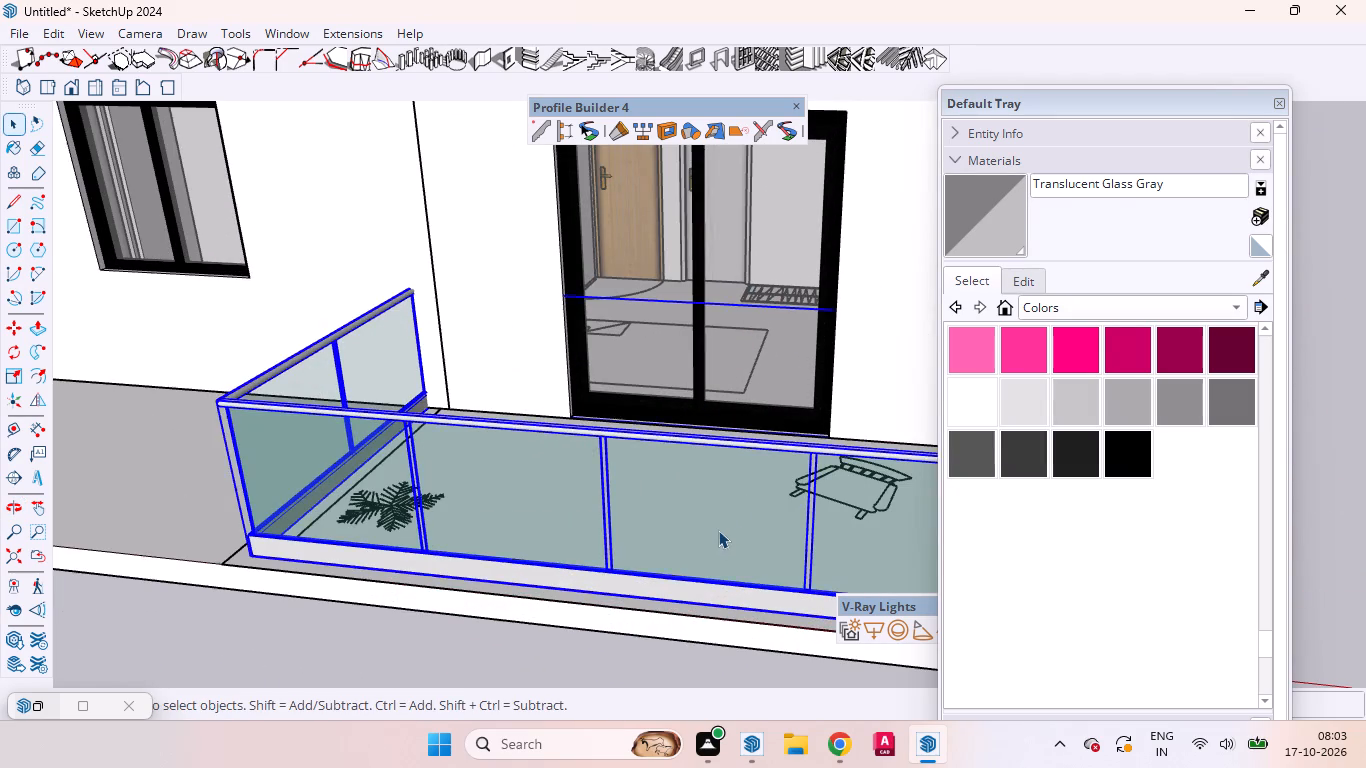
click(716, 528)
triple_click(713, 526)
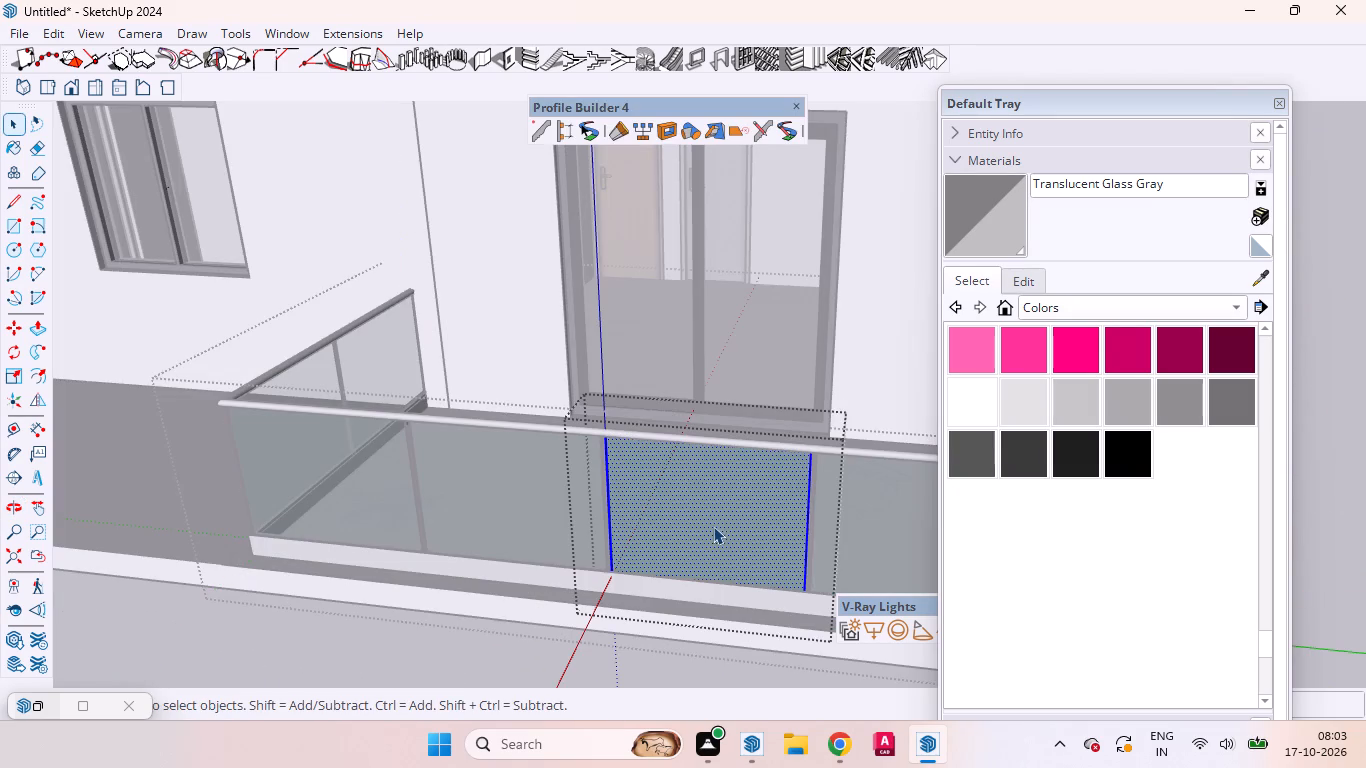
click(973, 231)
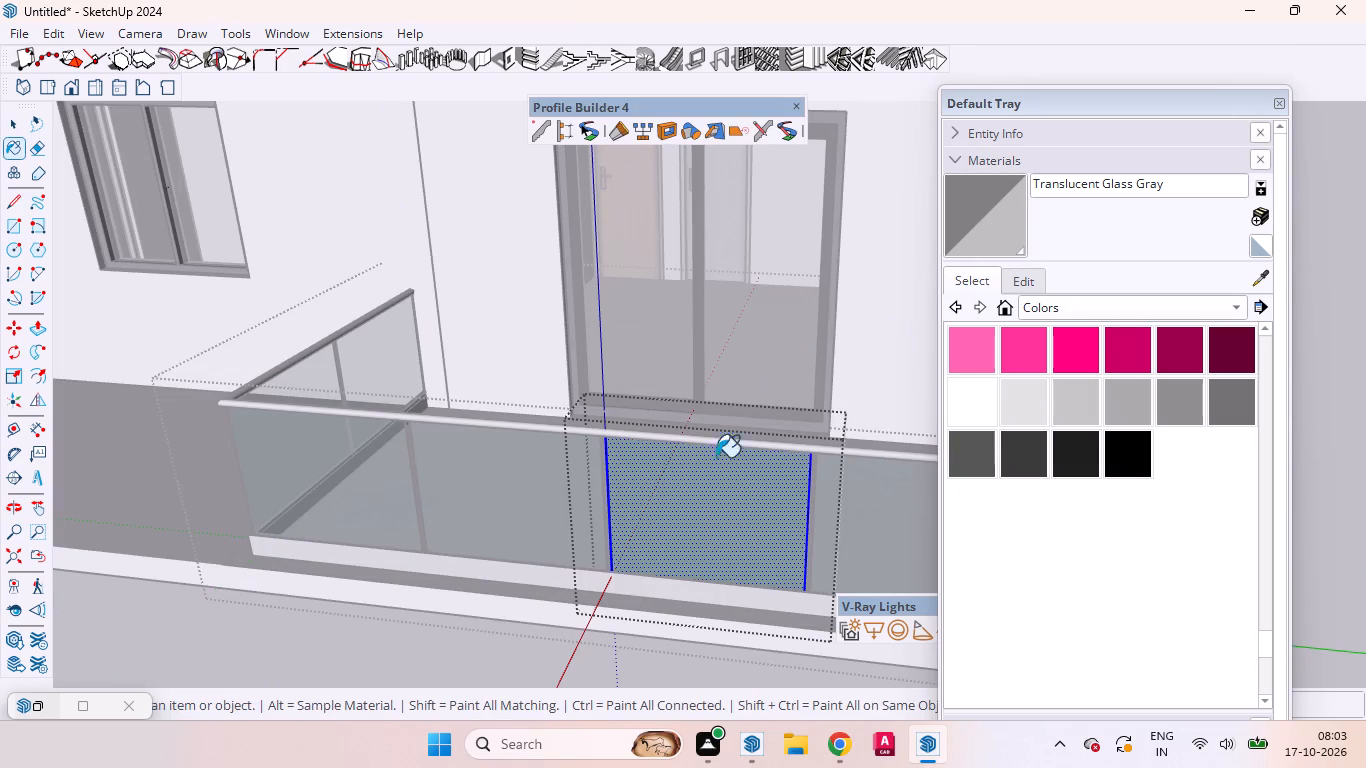
click(691, 514)
key(space)
click(414, 631)
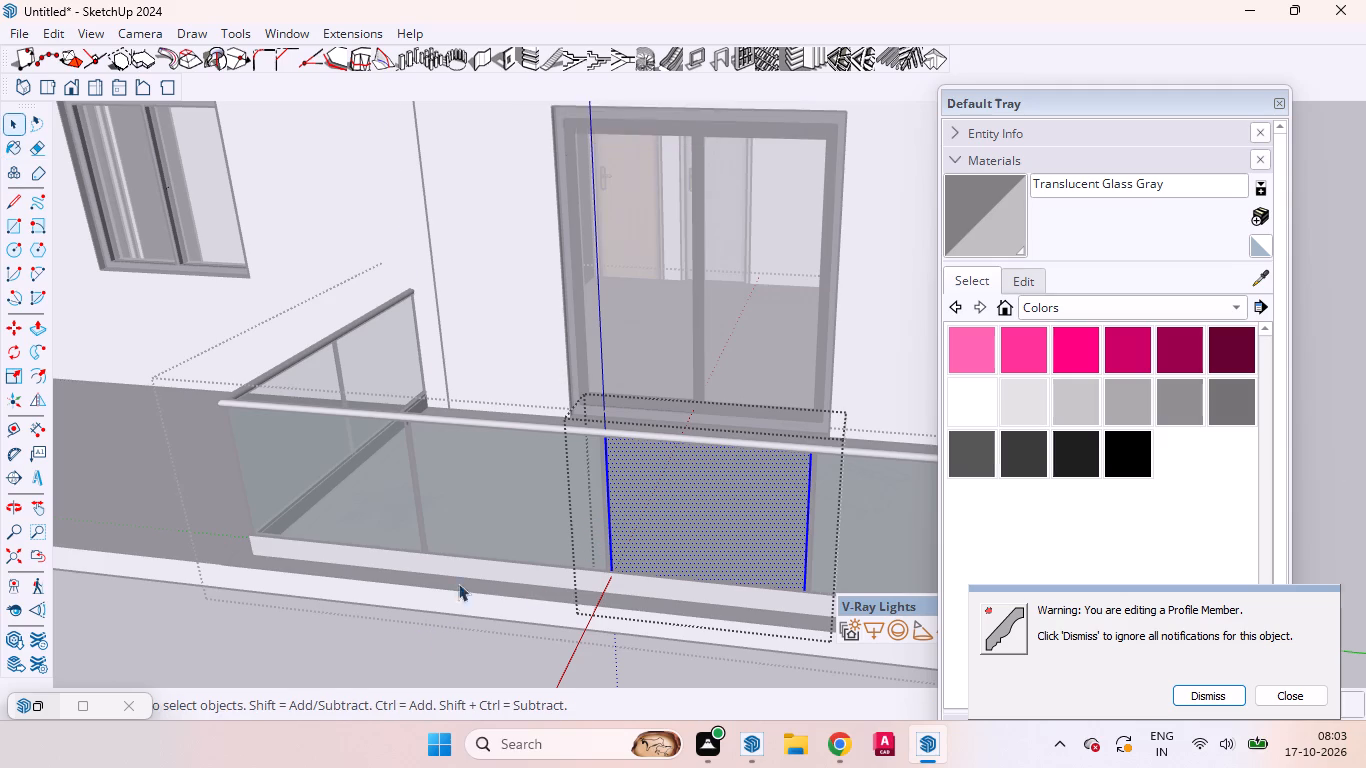
Paint the second front railing panel from the plant corner with Translucent Glass Gray.
scroll(831, 204, up, 1)
scroll(831, 204, down, 8)
scroll(647, 394, up, 1)
scroll(647, 394, down, 2)
scroll(647, 394, up, 6)
double_click(719, 331)
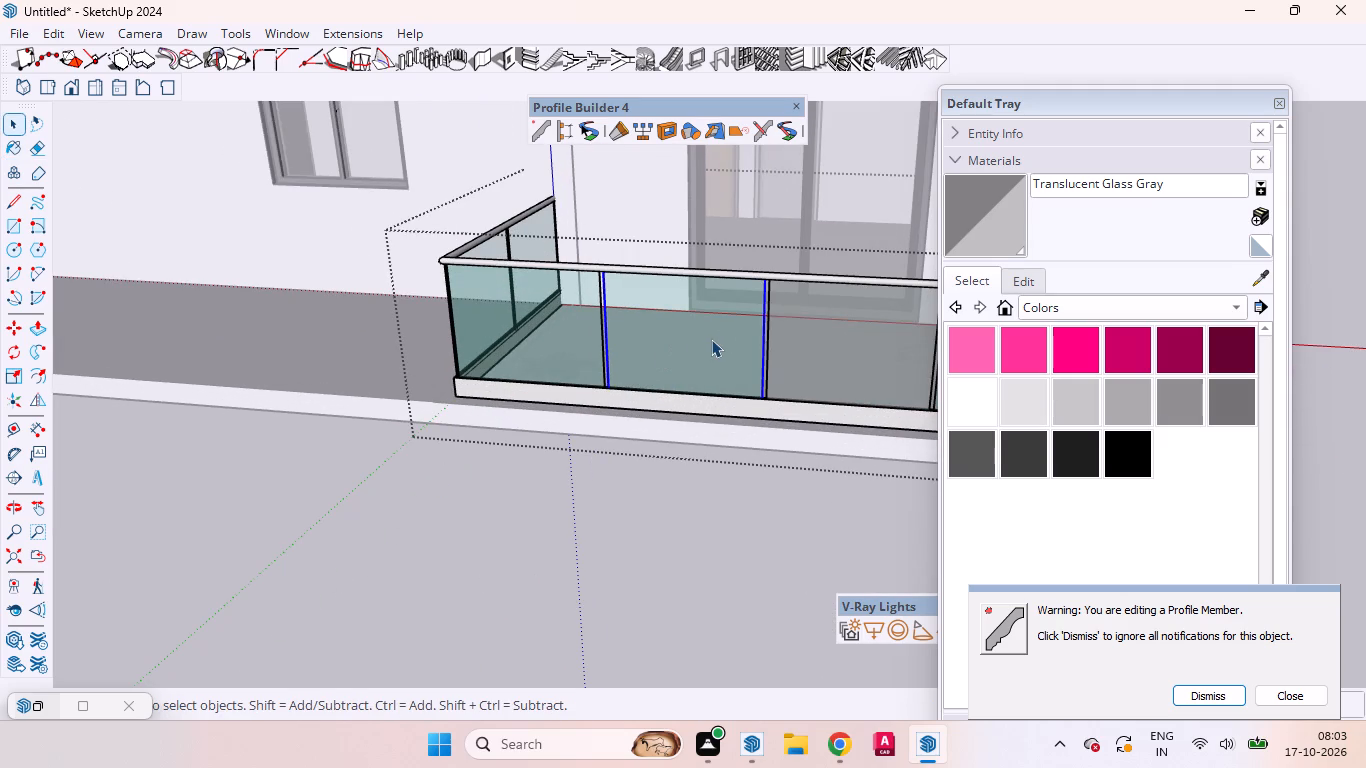
double_click(708, 339)
click(705, 339)
click(953, 218)
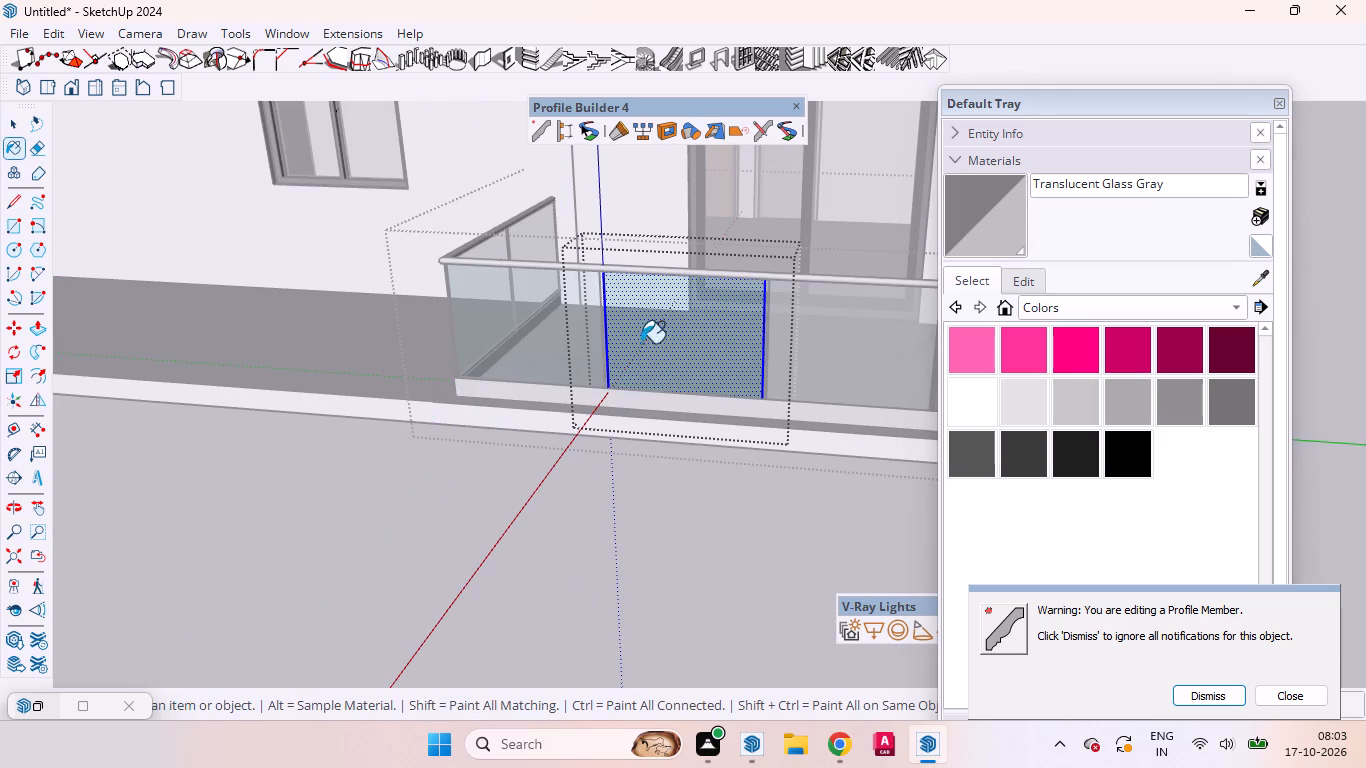
click(614, 365)
key(space)
click(443, 463)
Paint the front railing panel at the plant corner with Translucent Glass Gray.
triple_click(544, 317)
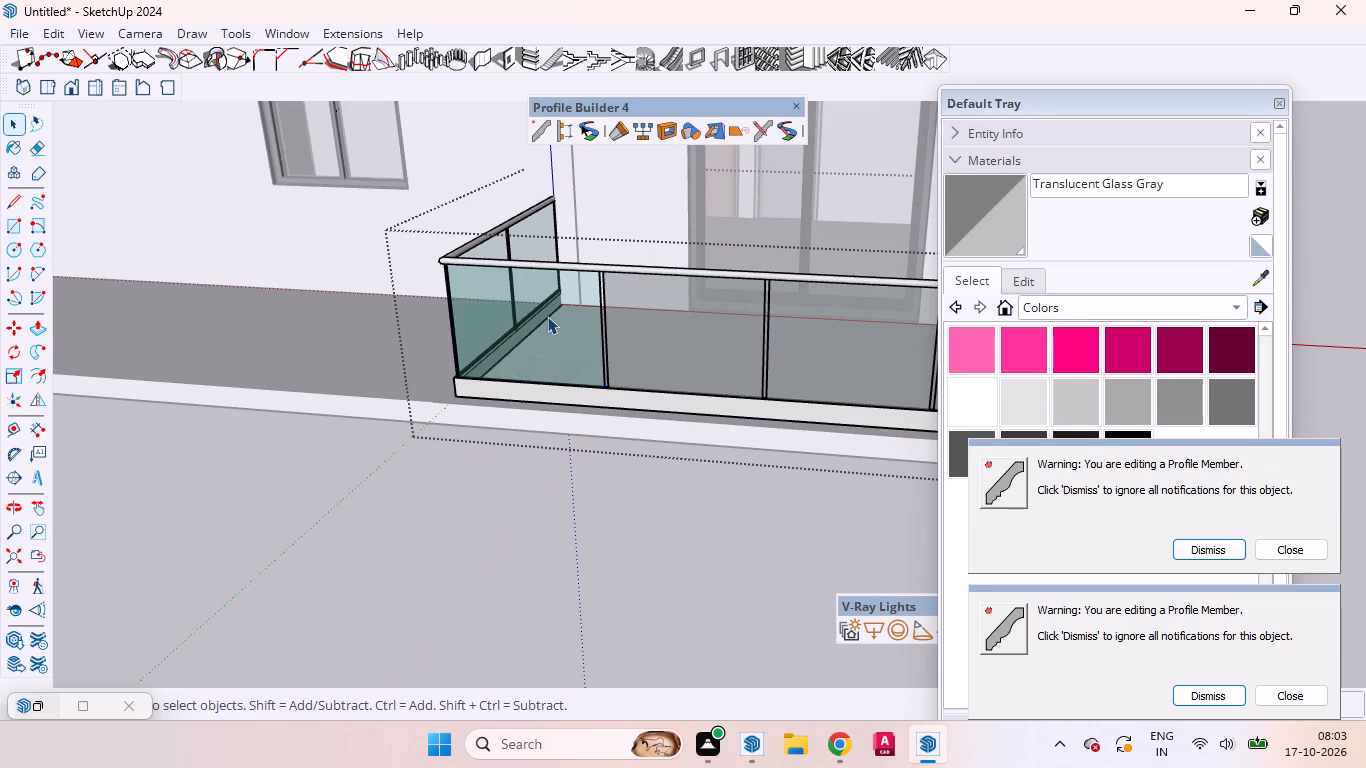
click(547, 316)
click(1009, 208)
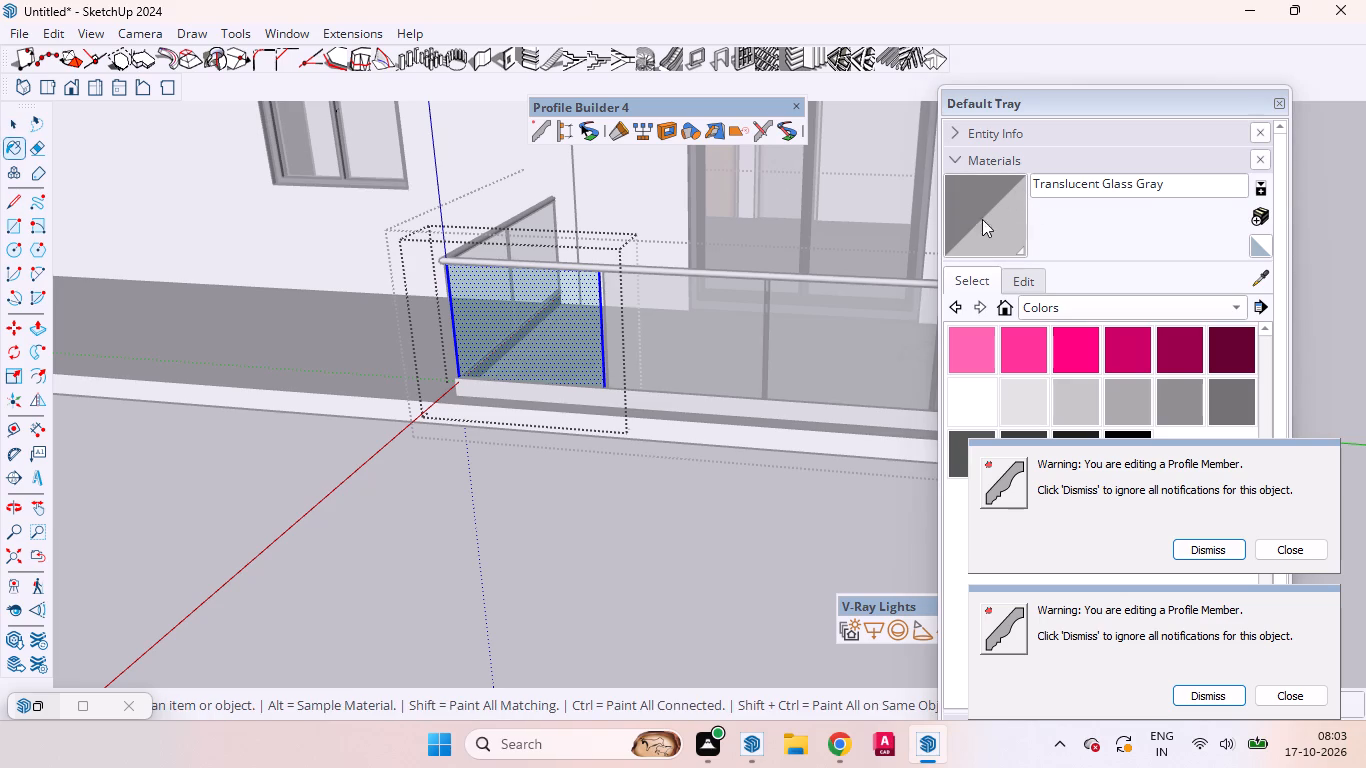
click(562, 325)
key(space)
click(507, 454)
Paint the front railing panel at the chair-side corner, farthest from the plant, with Translucent Glass Gray.
scroll(299, 401, down, 2)
scroll(299, 401, up, 1)
scroll(299, 401, down, 2)
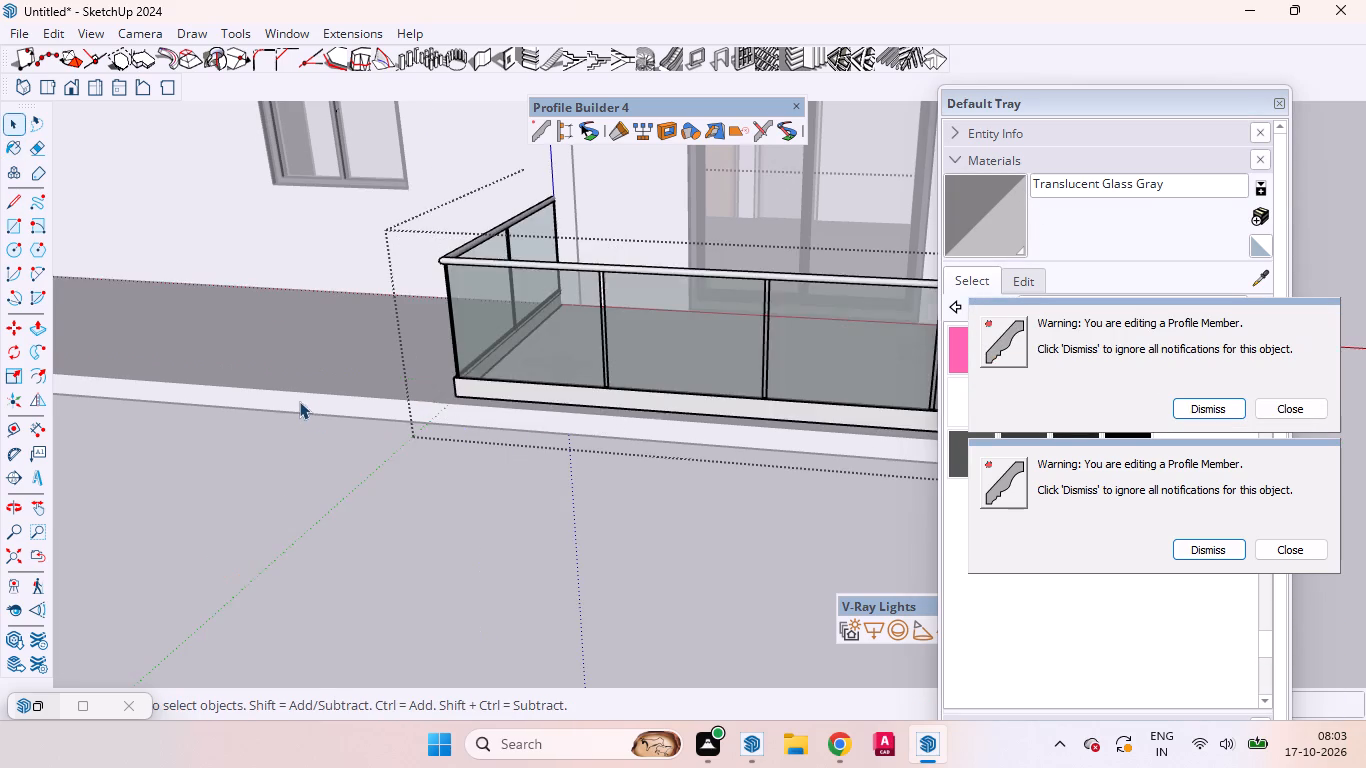
scroll(299, 401, down, 8)
scroll(581, 349, up, 4)
scroll(582, 349, down, 1)
scroll(582, 350, up, 3)
scroll(582, 351, down, 1)
scroll(582, 351, up, 7)
triple_click(564, 434)
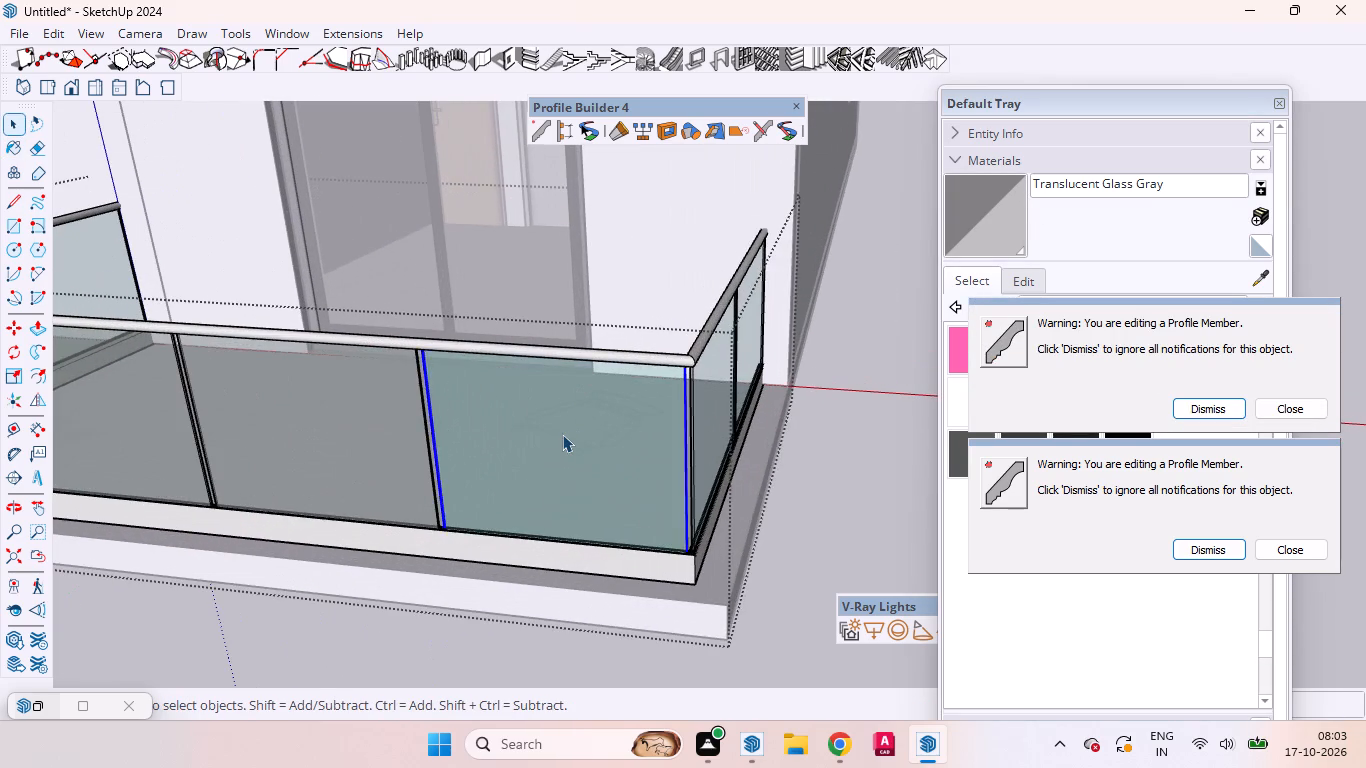
click(983, 226)
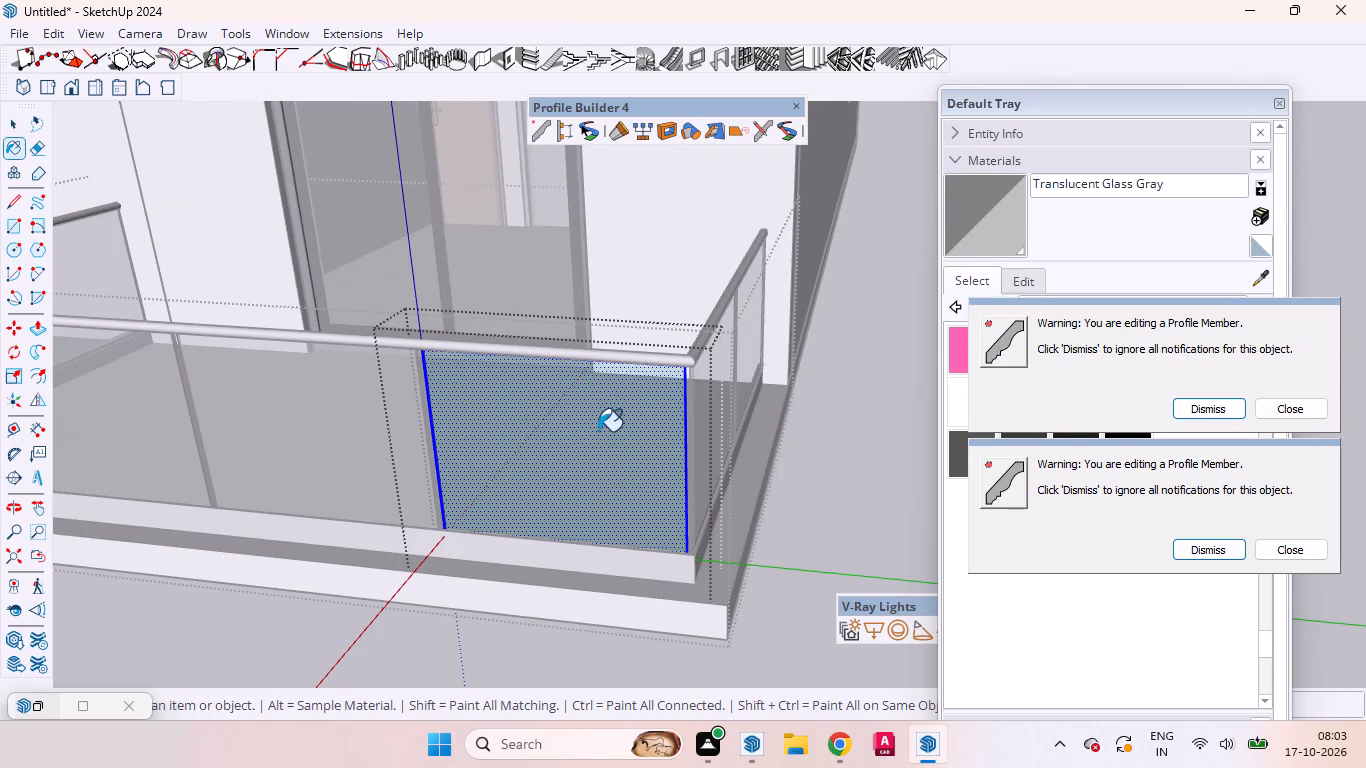
click(598, 431)
middle_drag(711, 324, 597, 336)
scroll(597, 336, up, 1)
key(space)
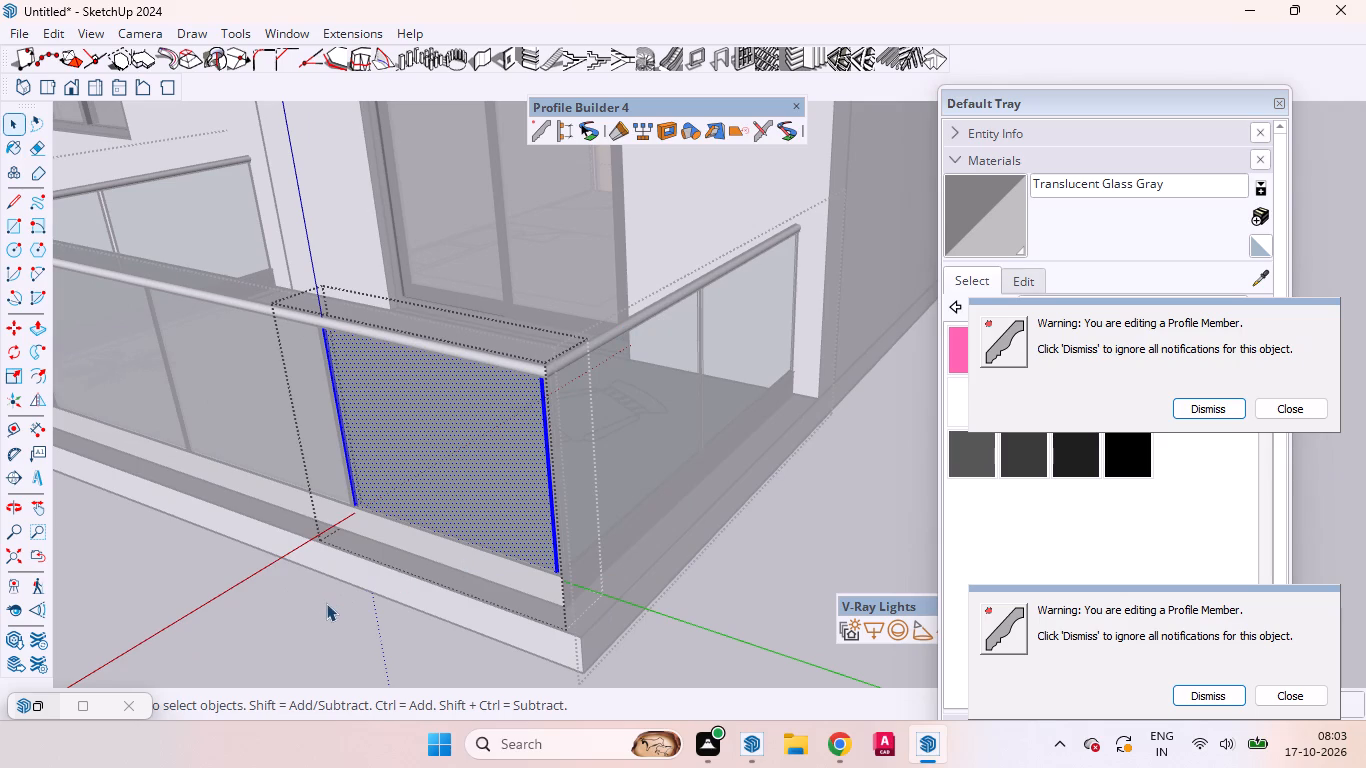
click(323, 606)
On the chair-side end of the balcony railing, paint the glass panel beside the front corner with Translucent Glass Gray.
scroll(445, 332, down, 5)
scroll(663, 330, up, 1)
middle_drag(567, 375, 489, 387)
scroll(440, 368, up, 11)
scroll(446, 364, down, 2)
scroll(446, 364, up, 1)
scroll(446, 364, down, 2)
scroll(446, 364, up, 1)
triple_click(436, 389)
click(431, 386)
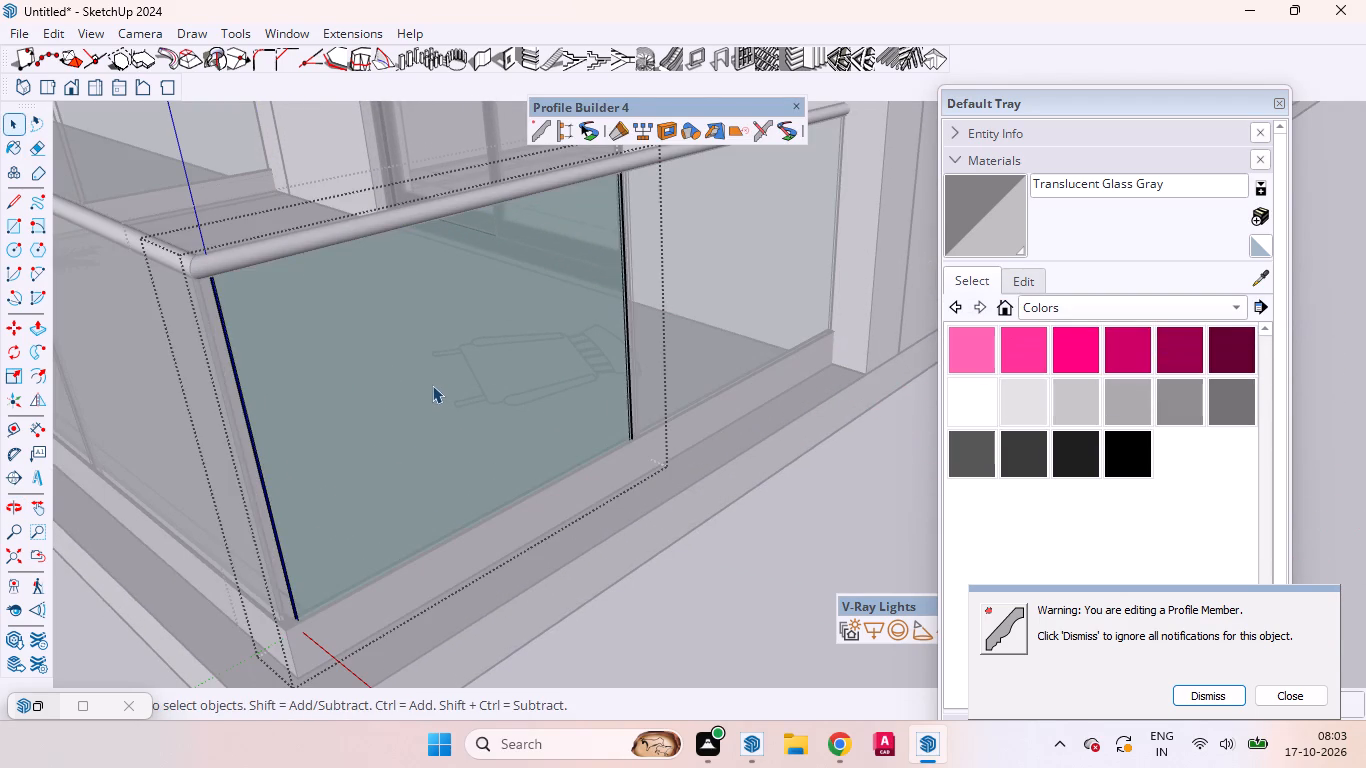
click(964, 220)
click(431, 362)
key(space)
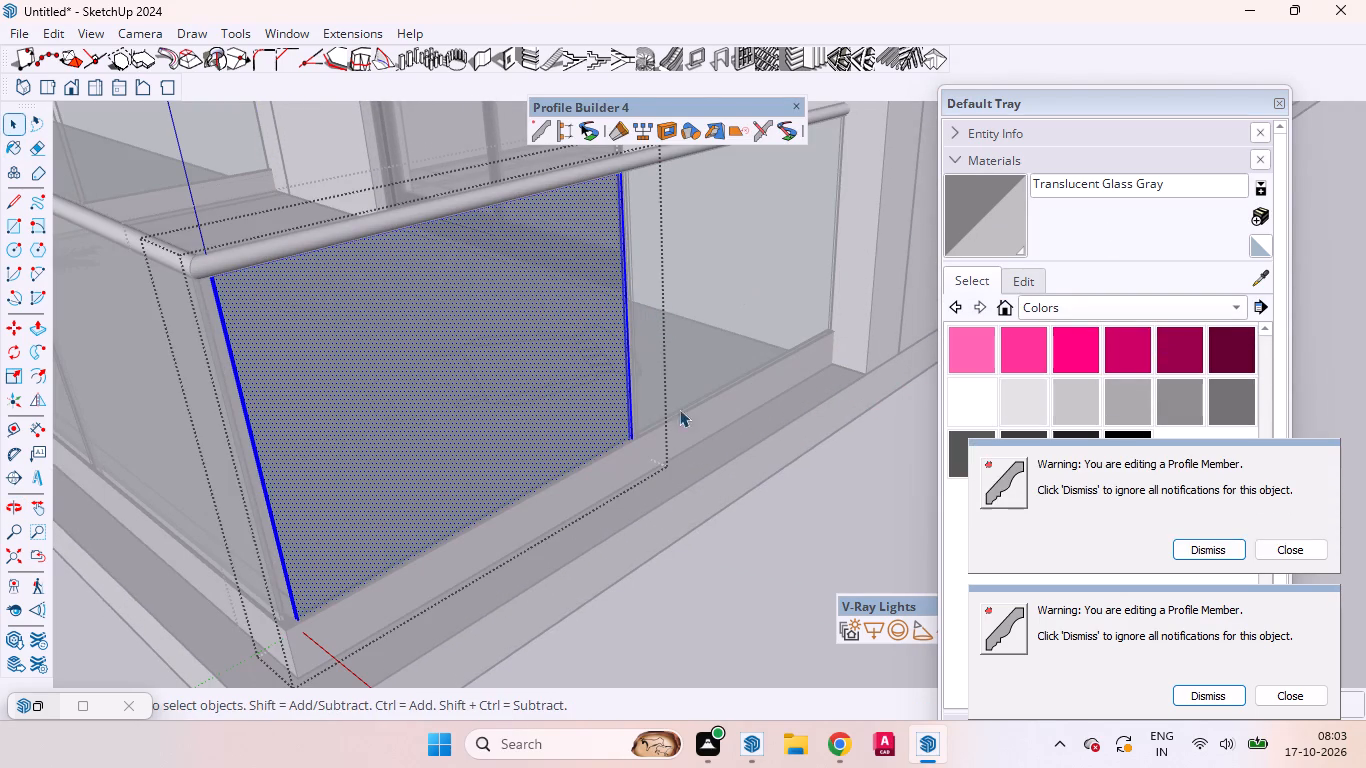
click(745, 537)
Paint the chair-side railing panel next to the house wall with Translucent Glass Gray.
middle_drag(739, 280, 656, 305)
scroll(655, 305, up, 1)
triple_click(659, 298)
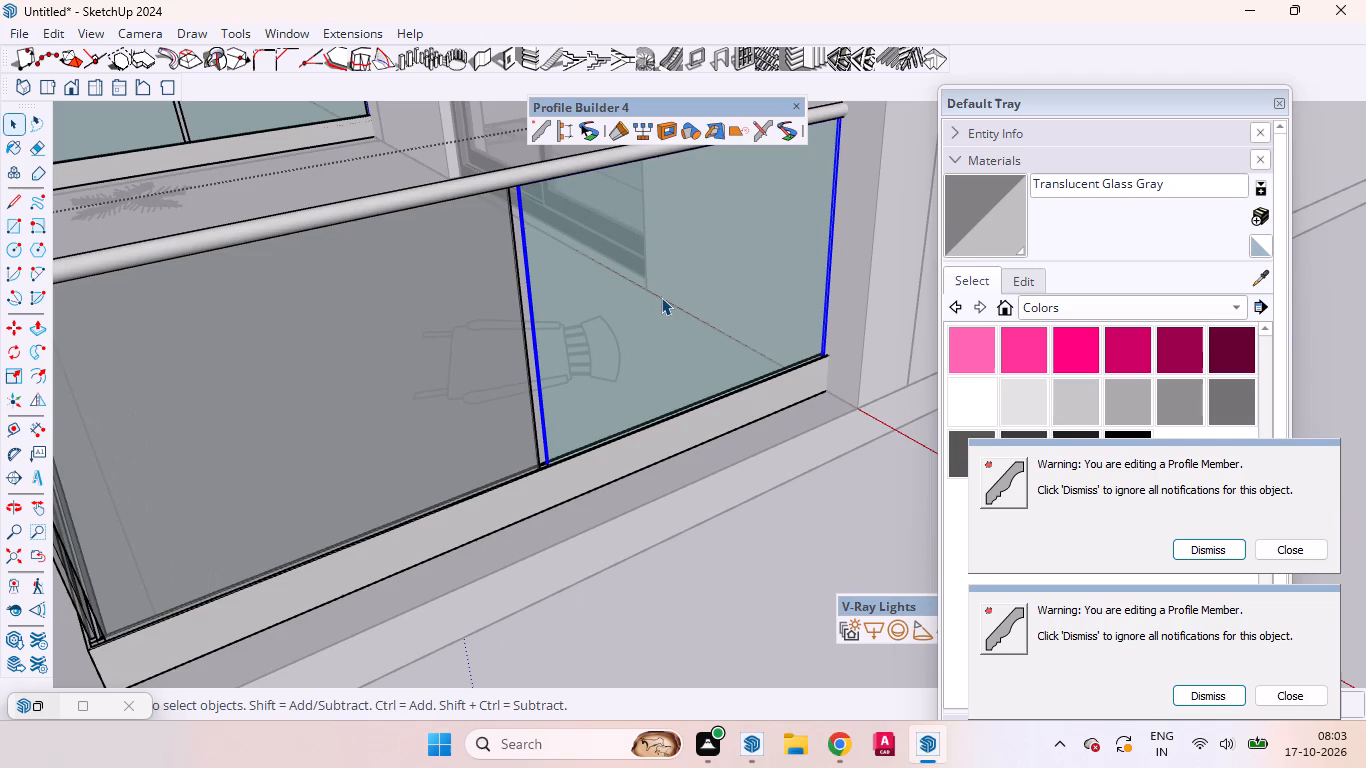
click(660, 296)
click(985, 225)
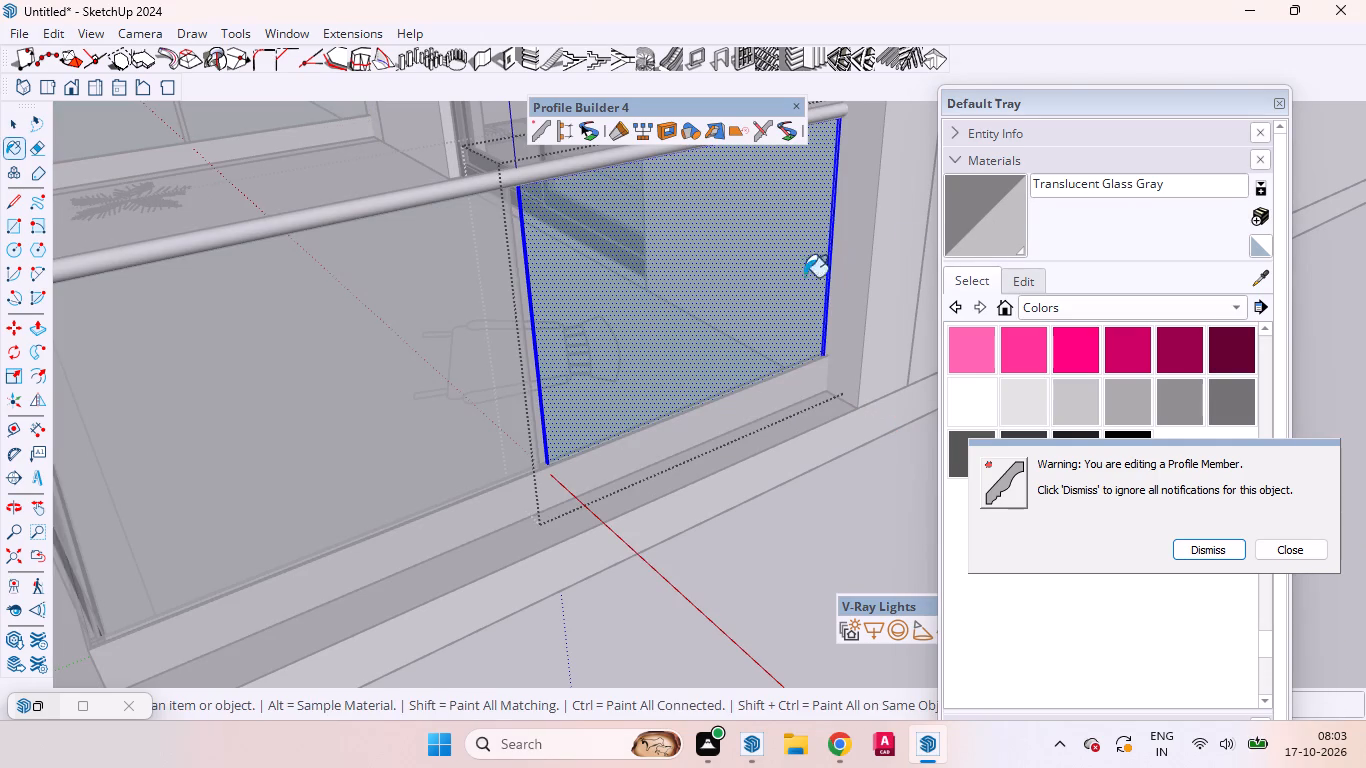
click(750, 283)
key(space)
click(827, 491)
On the plant-side end of the balcony railing, paint the glass panel beside the front corner with Translucent Glass Gray.
scroll(778, 269, down, 5)
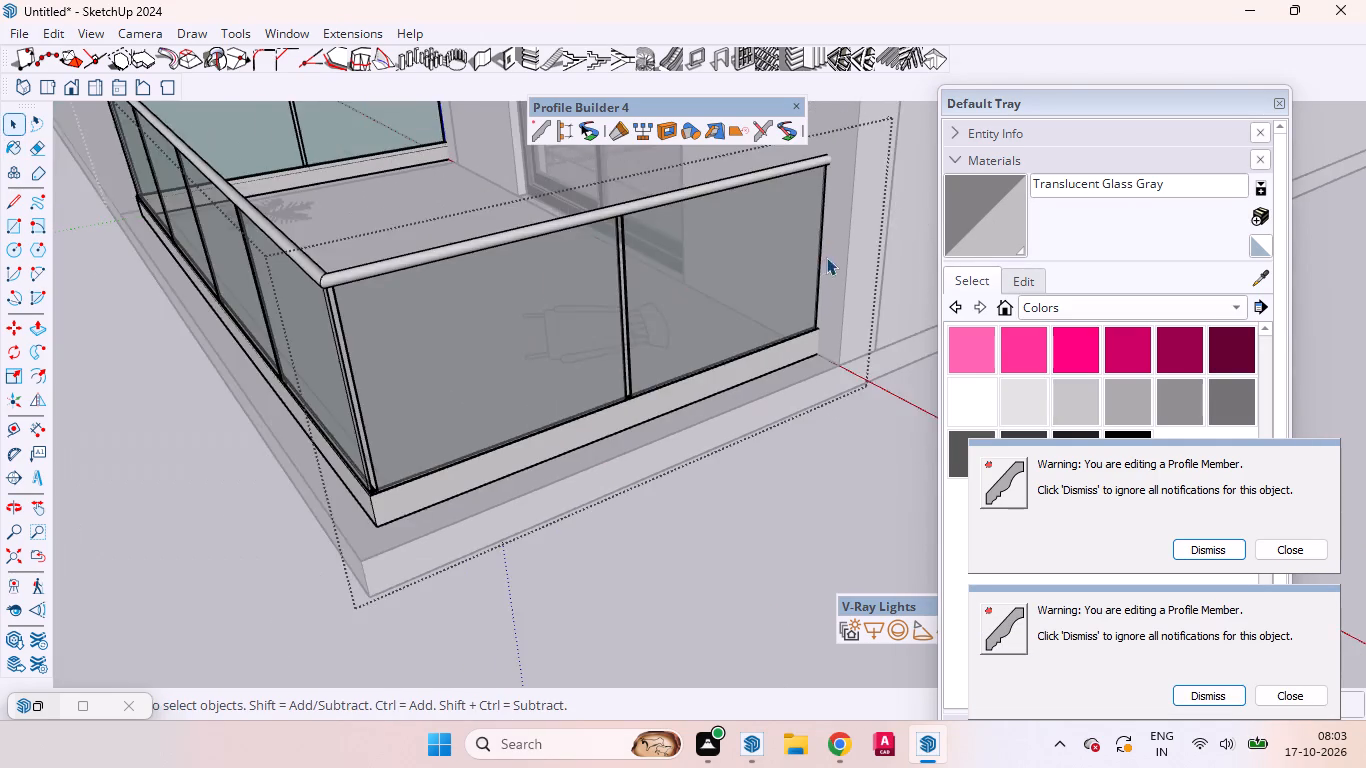
scroll(836, 261, up, 1)
scroll(838, 263, down, 3)
middle_drag(636, 262, 945, 254)
scroll(856, 268, down, 7)
scroll(901, 272, up, 1)
scroll(907, 274, down, 4)
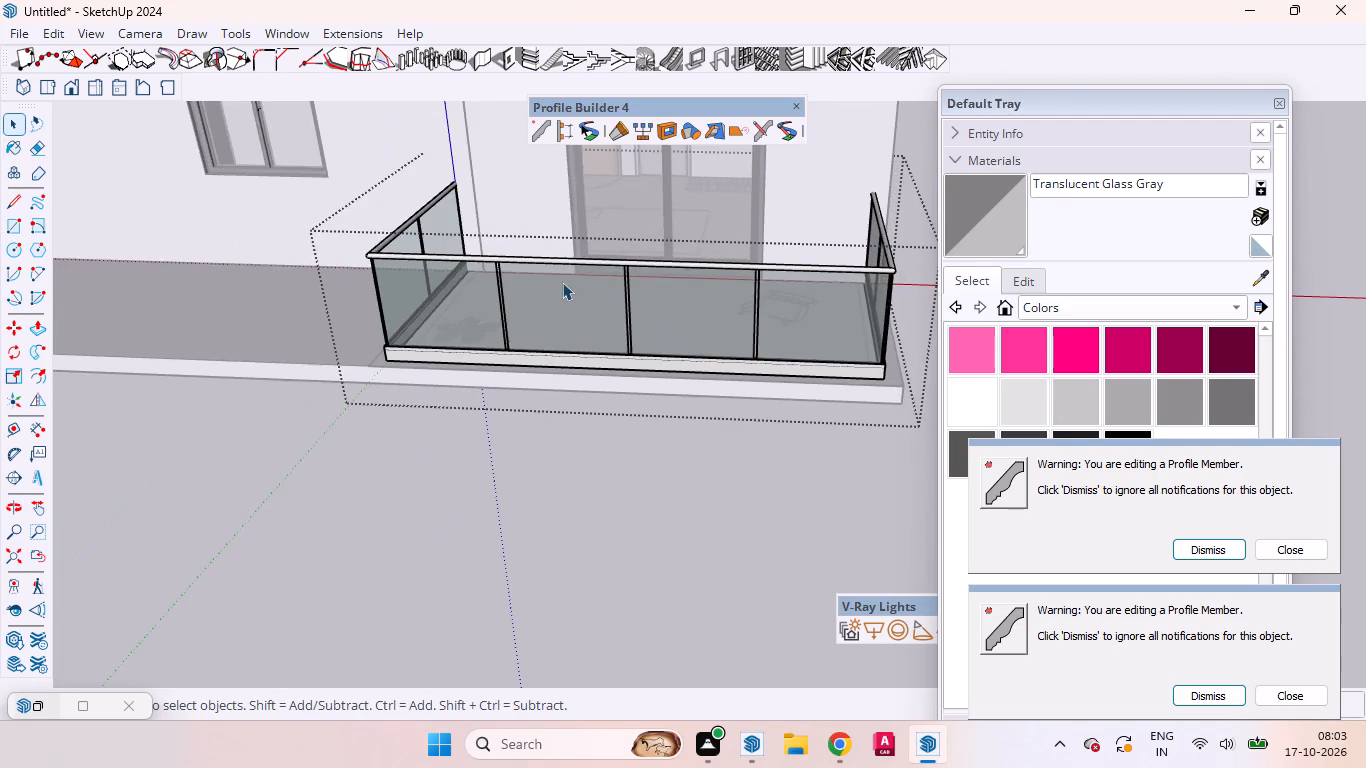
middle_drag(554, 278, 1016, 222)
scroll(888, 233, up, 1)
scroll(887, 234, down, 2)
scroll(887, 235, up, 1)
scroll(886, 236, down, 2)
scroll(886, 236, up, 2)
triple_click(880, 246)
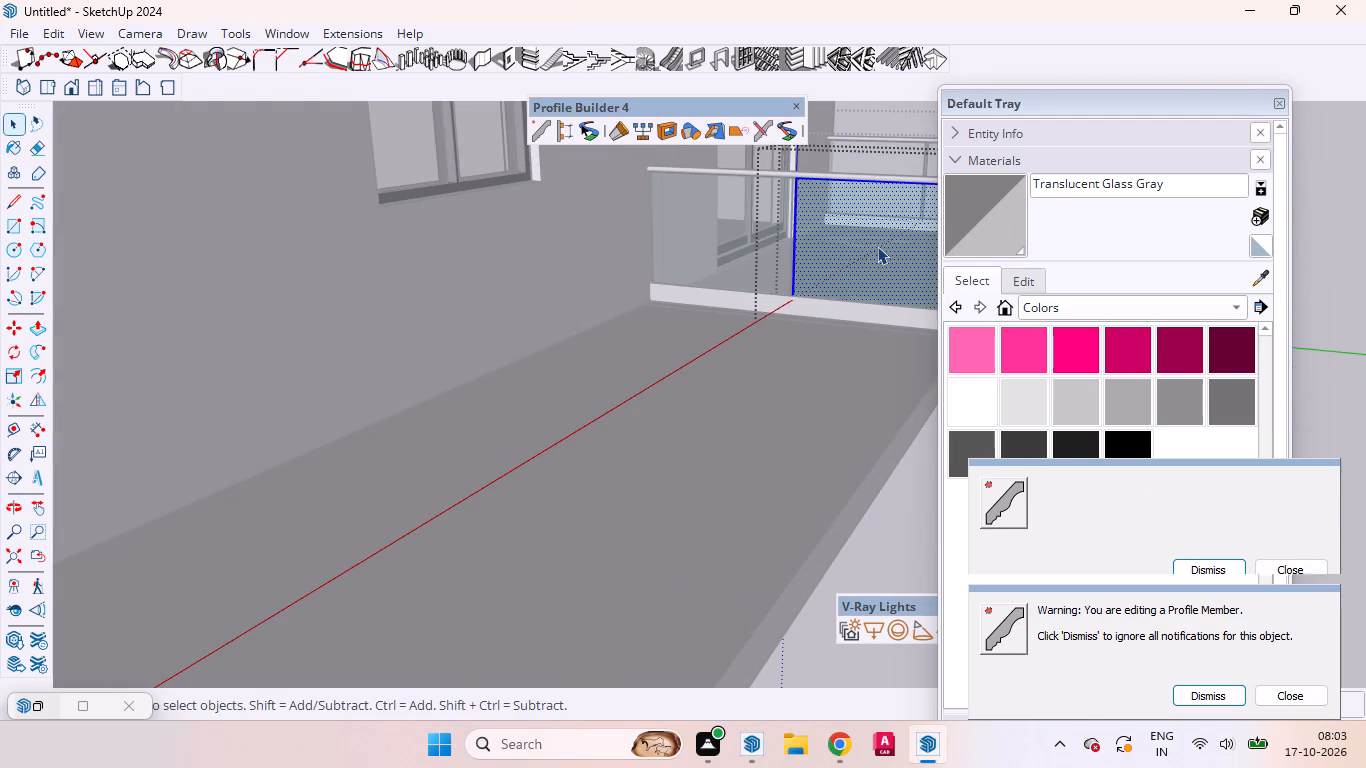
click(985, 225)
click(874, 253)
key(space)
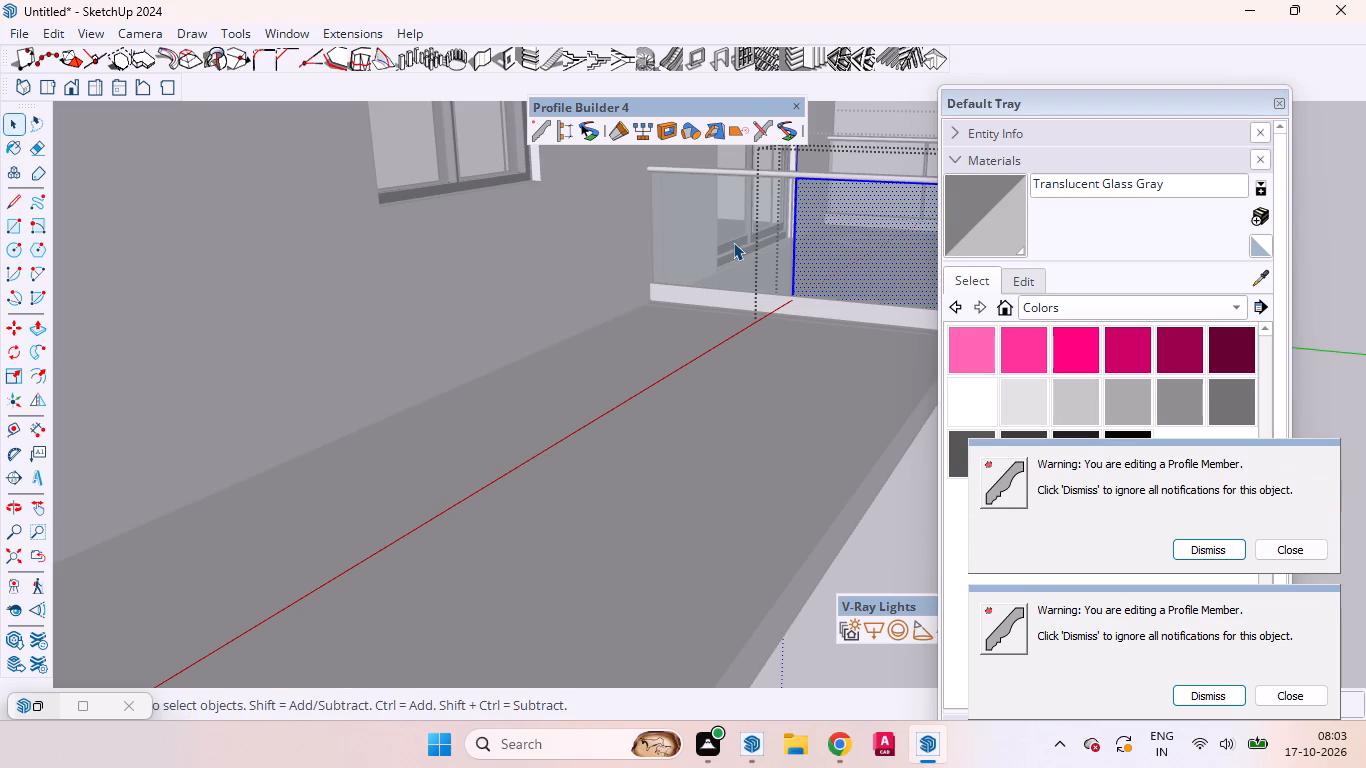
Paint the plant-side railing panel next to the house wall with Translucent Glass Gray and dismiss the Profile Member notifications.
triple_click(732, 236)
click(979, 204)
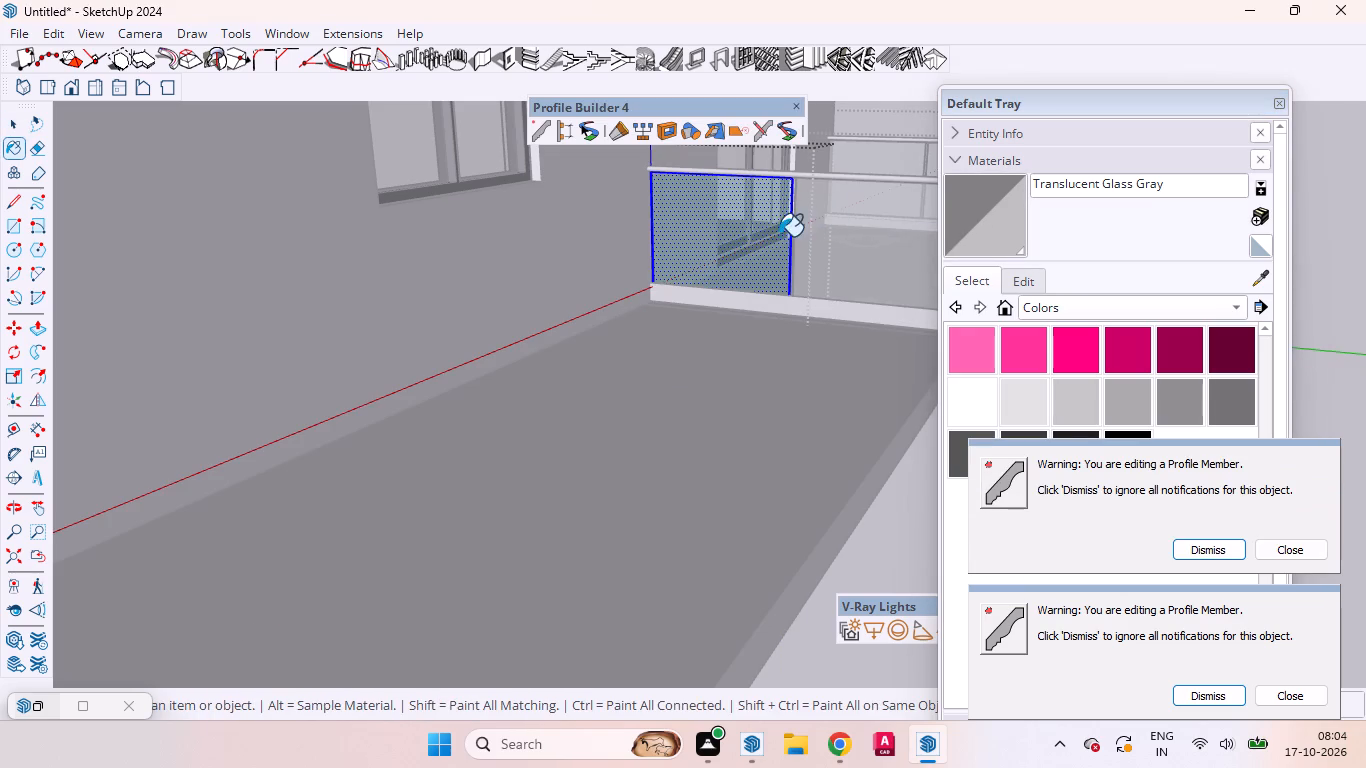
click(771, 237)
key(space)
scroll(674, 234, down, 13)
scroll(673, 234, up, 1)
scroll(673, 234, down, 11)
scroll(688, 275, up, 2)
middle_drag(664, 308, 582, 315)
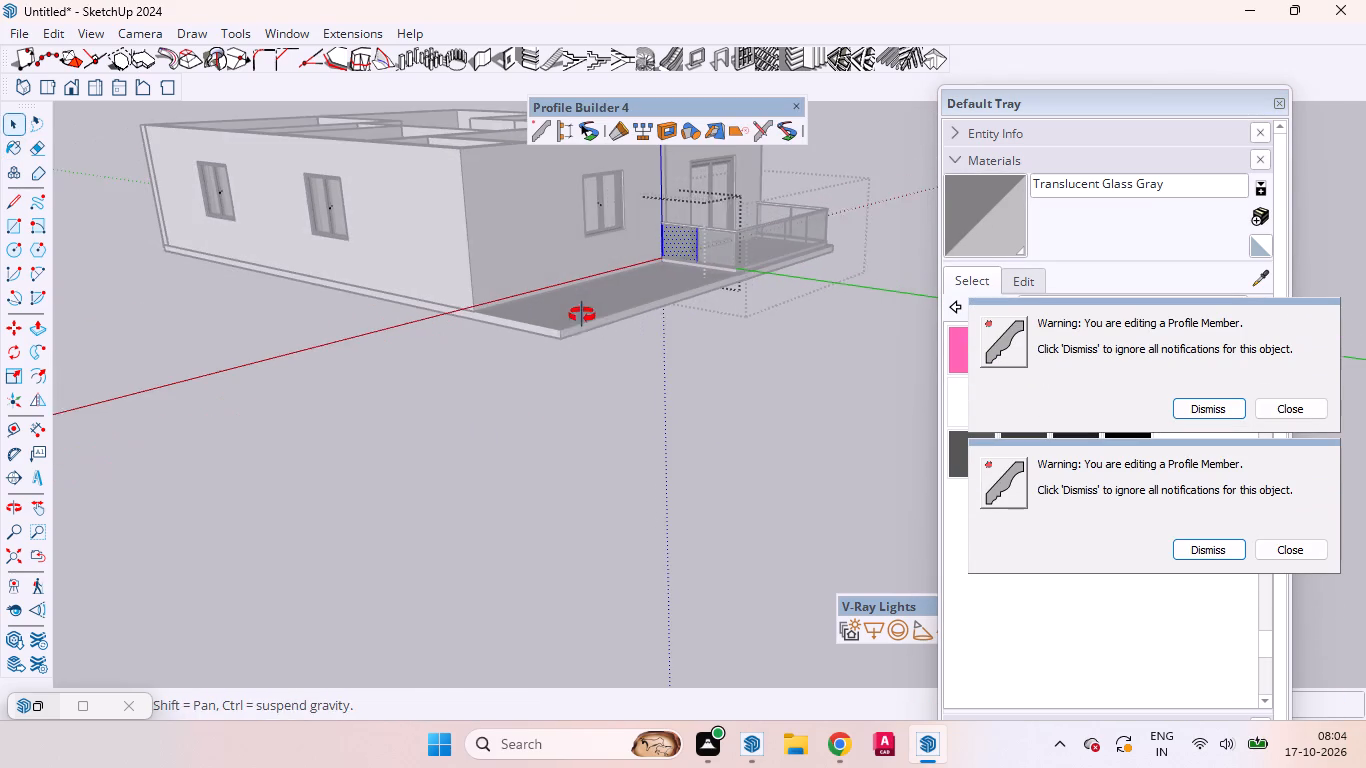
middle_drag(582, 315, 581, 315)
click(1200, 414)
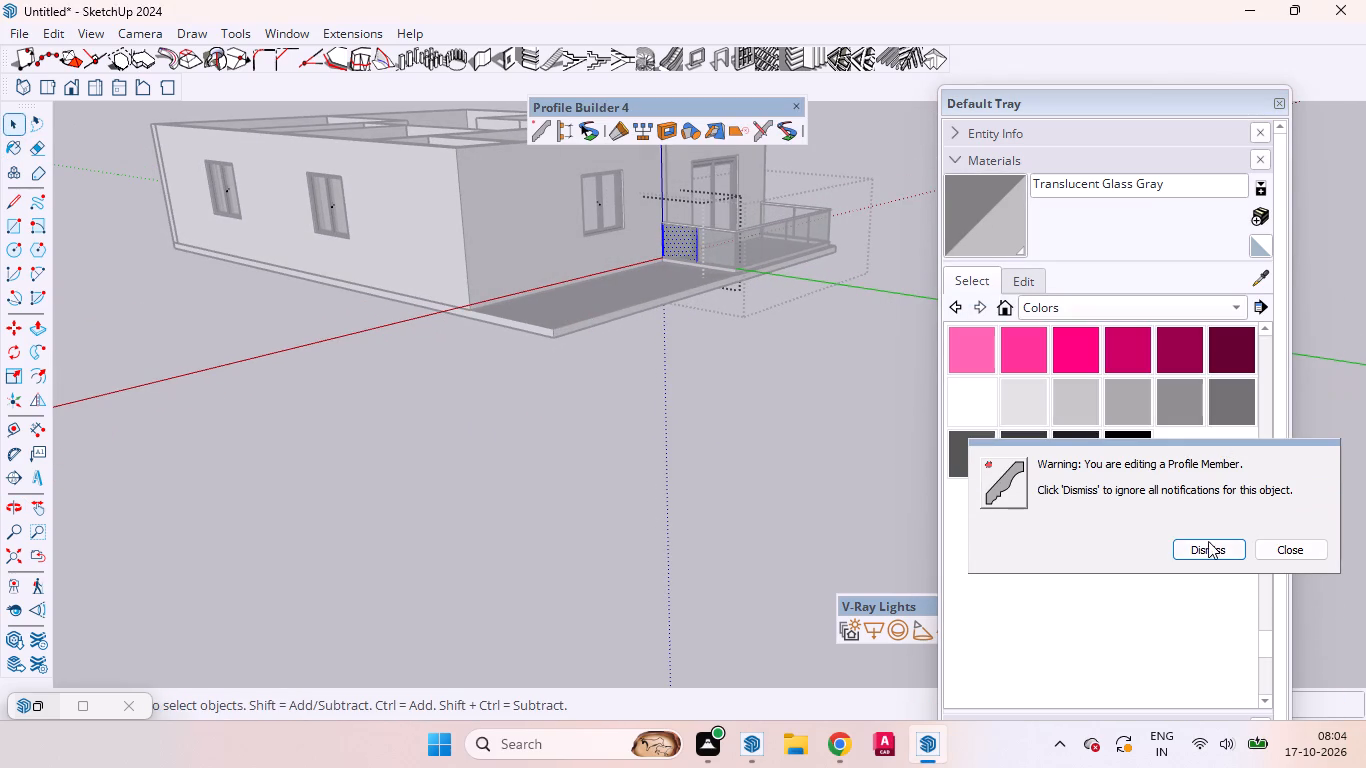
click(1208, 545)
click(826, 477)
Paint the bottom rail of the balcony railing black with Color M09.
scroll(740, 200, up, 11)
scroll(794, 275, down, 1)
scroll(794, 275, up, 3)
middle_drag(816, 355, 727, 391)
scroll(722, 393, up, 6)
double_click(627, 393)
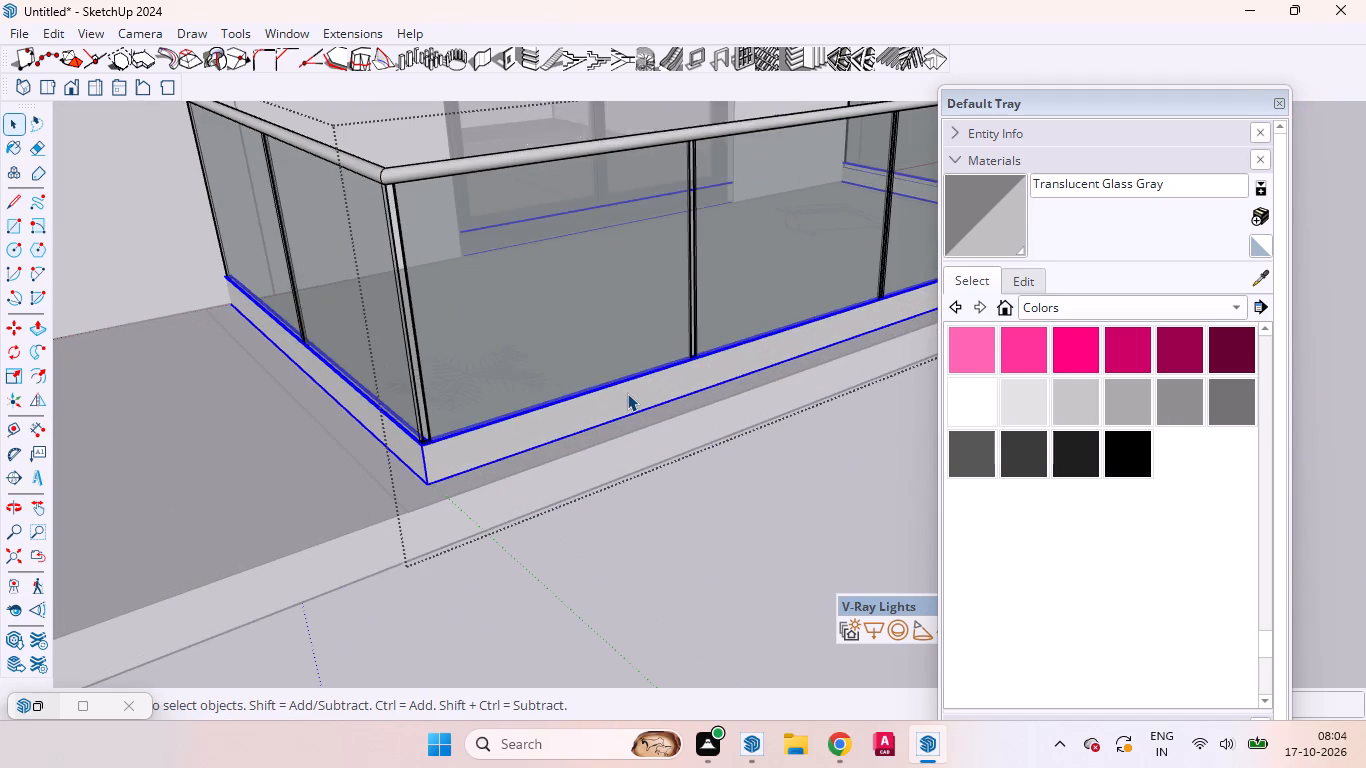
click(627, 393)
click(1134, 460)
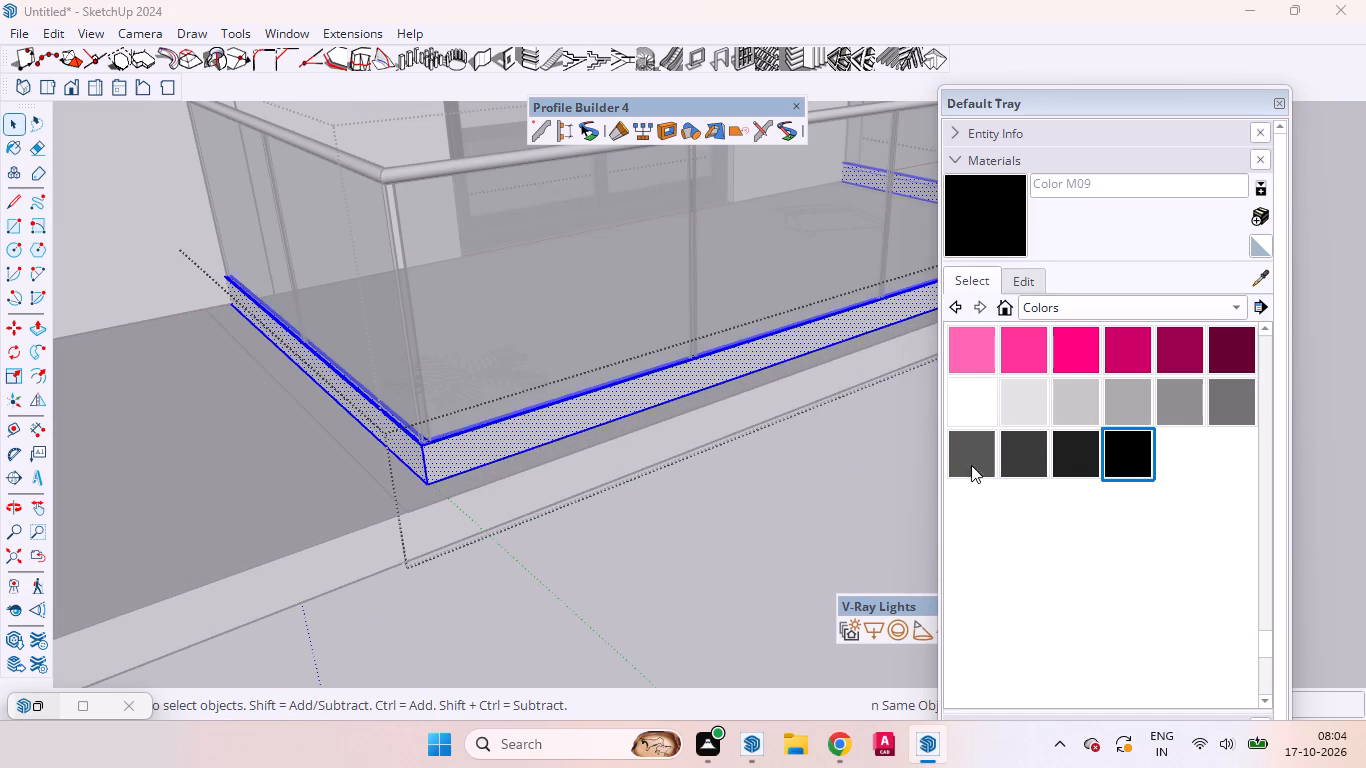
click(620, 407)
key(space)
click(718, 507)
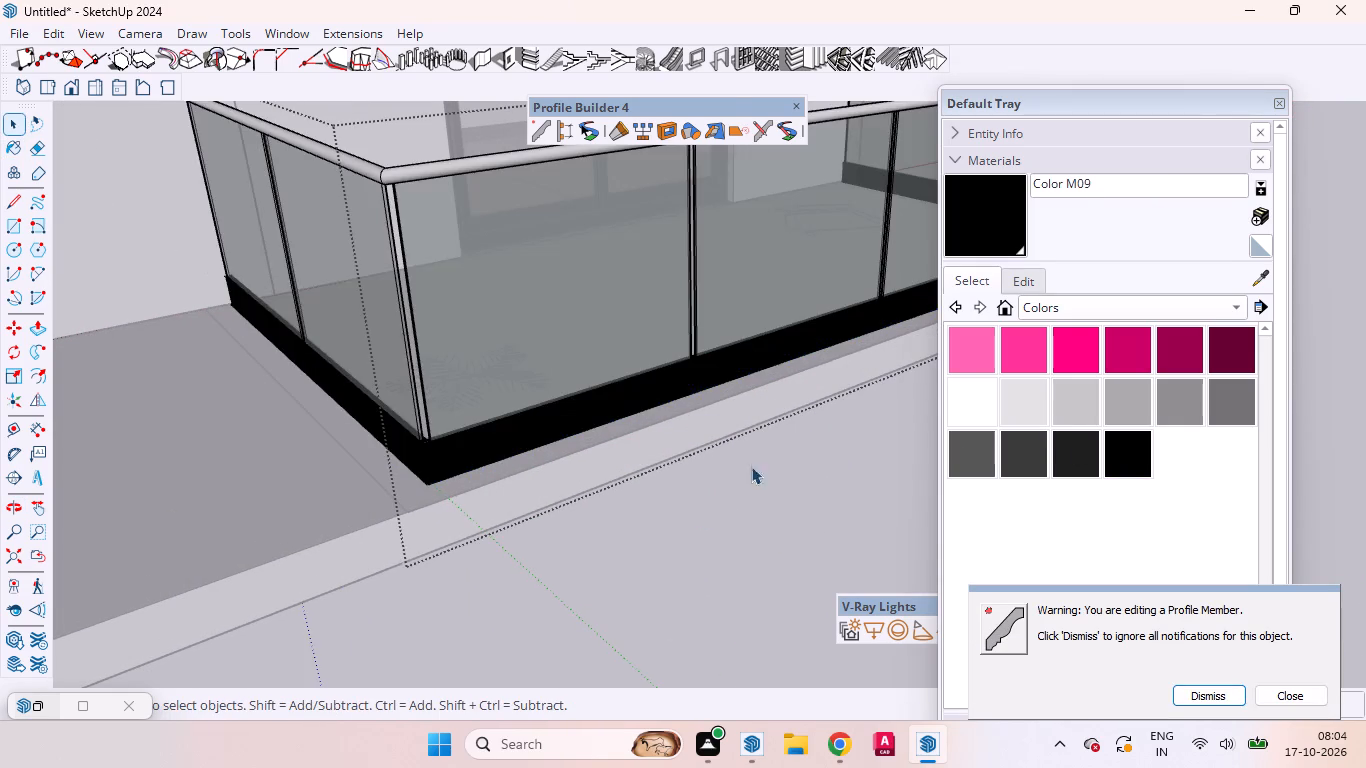
Paint the round top handrail of the balcony railing with Color M09 and leave the railing group.
scroll(814, 484, down, 6)
scroll(661, 275, up, 7)
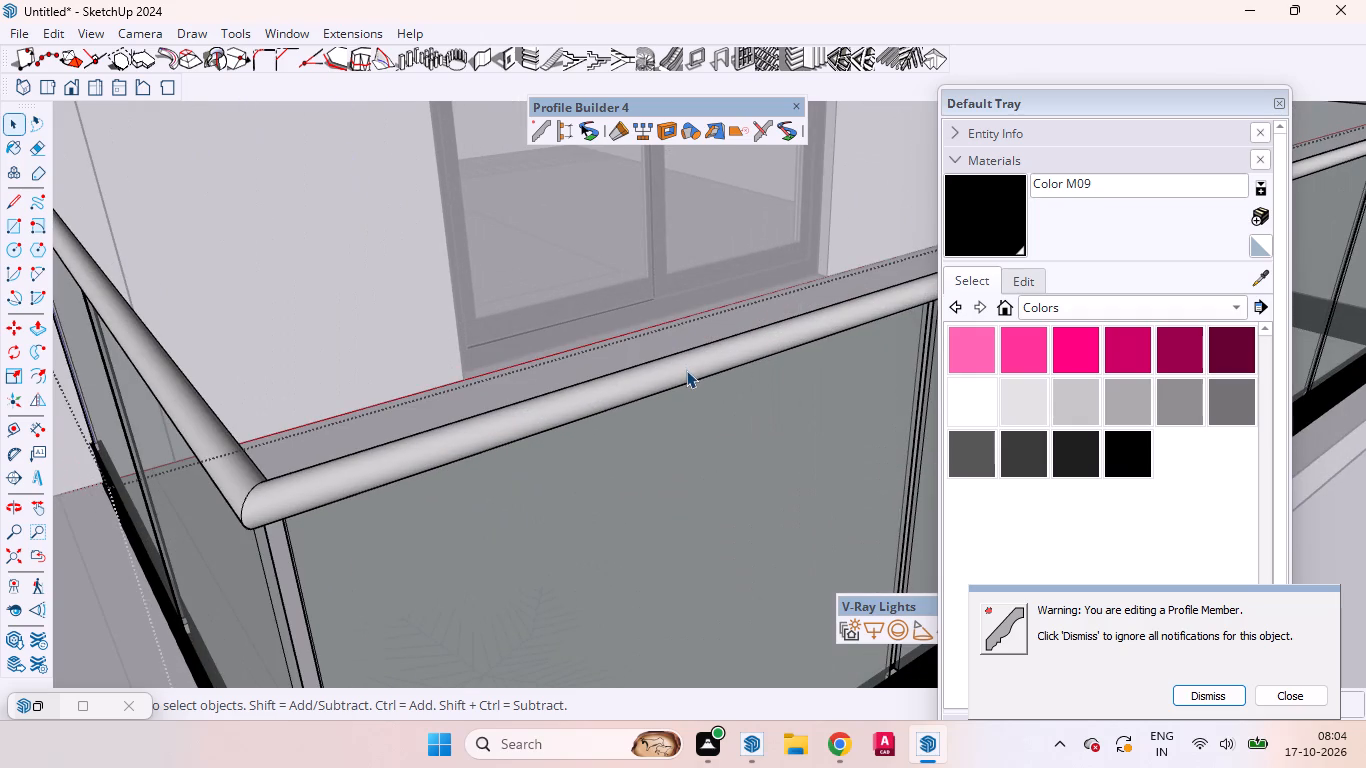
double_click(686, 370)
click(686, 370)
click(985, 226)
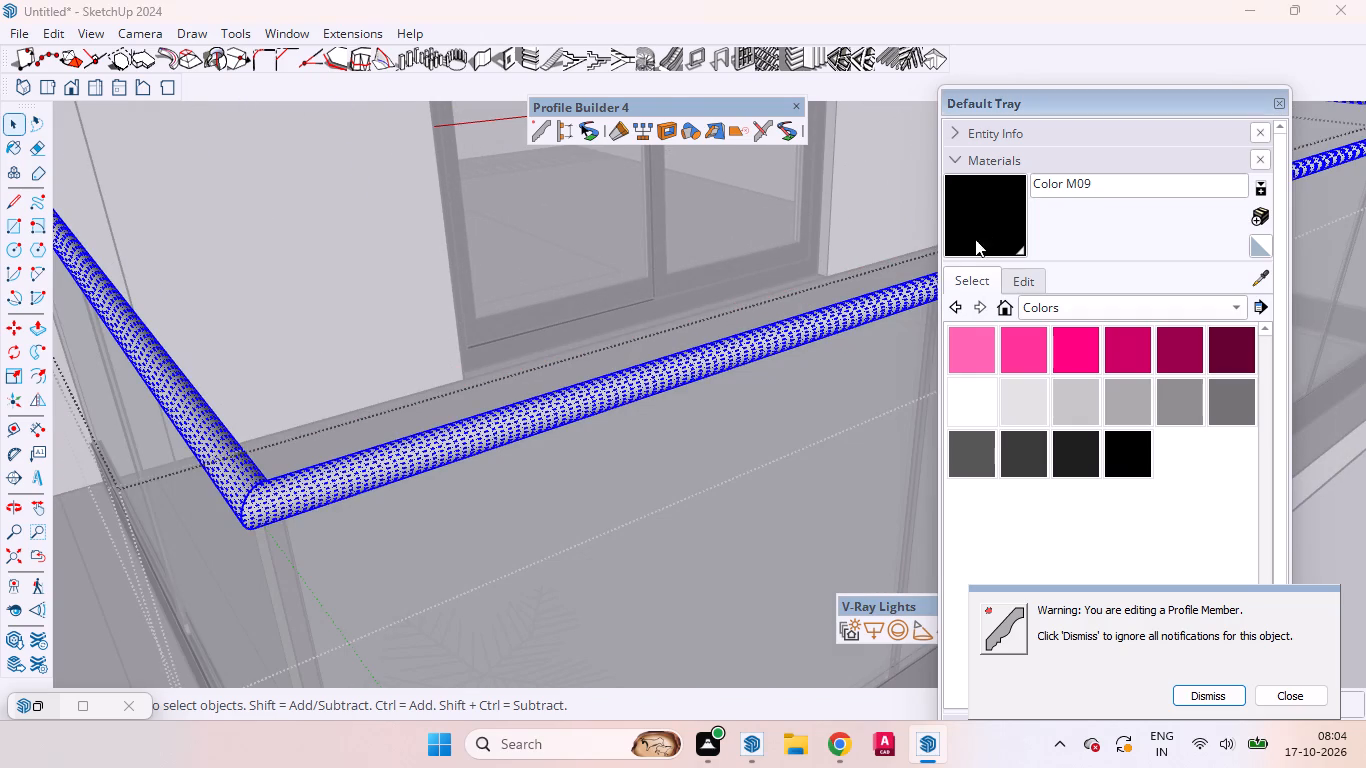
click(677, 385)
key(space)
scroll(672, 327, down, 10)
scroll(650, 332, up, 2)
scroll(648, 333, down, 7)
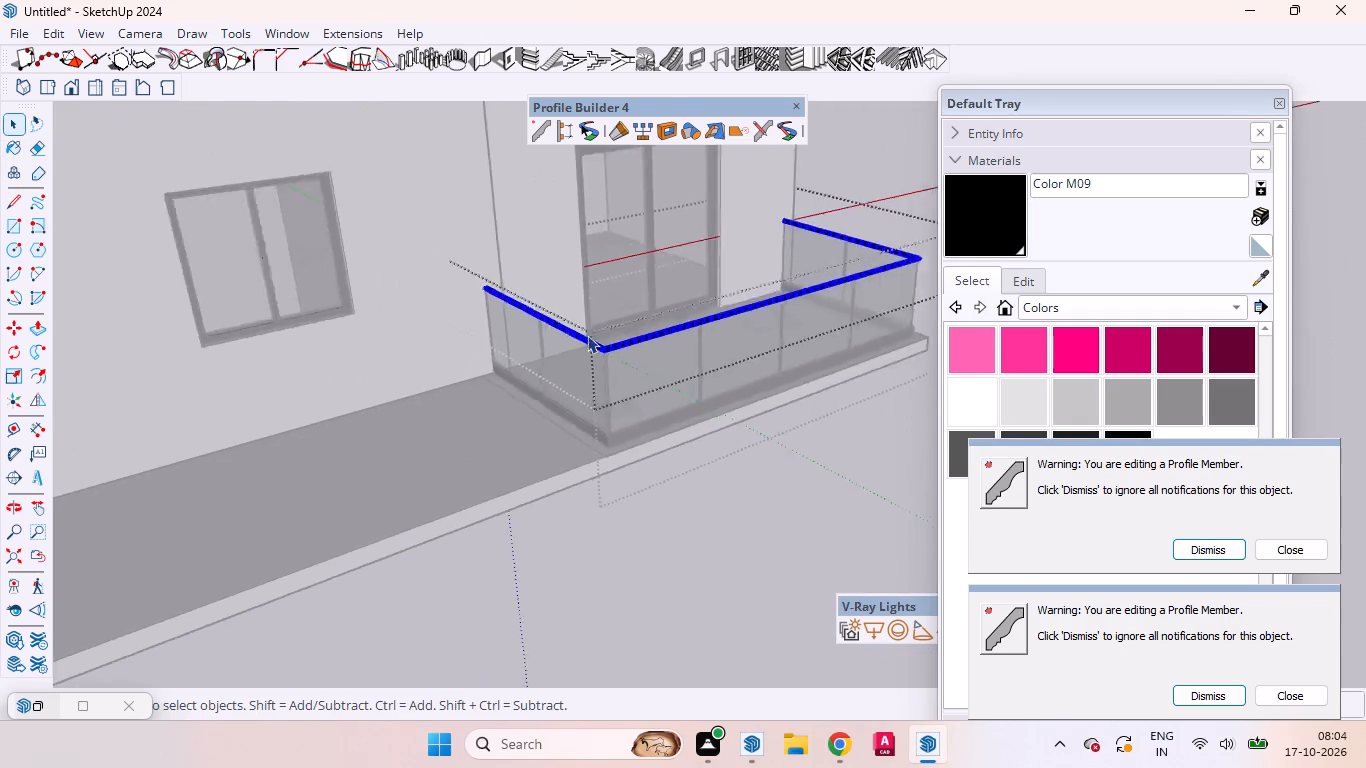
scroll(587, 335, down, 2)
click(738, 505)
click(756, 488)
Examine the finished balcony railing, sliding door and front window from outside, dismissing the remaining Profile Member notification.
middle_drag(799, 459, 584, 354)
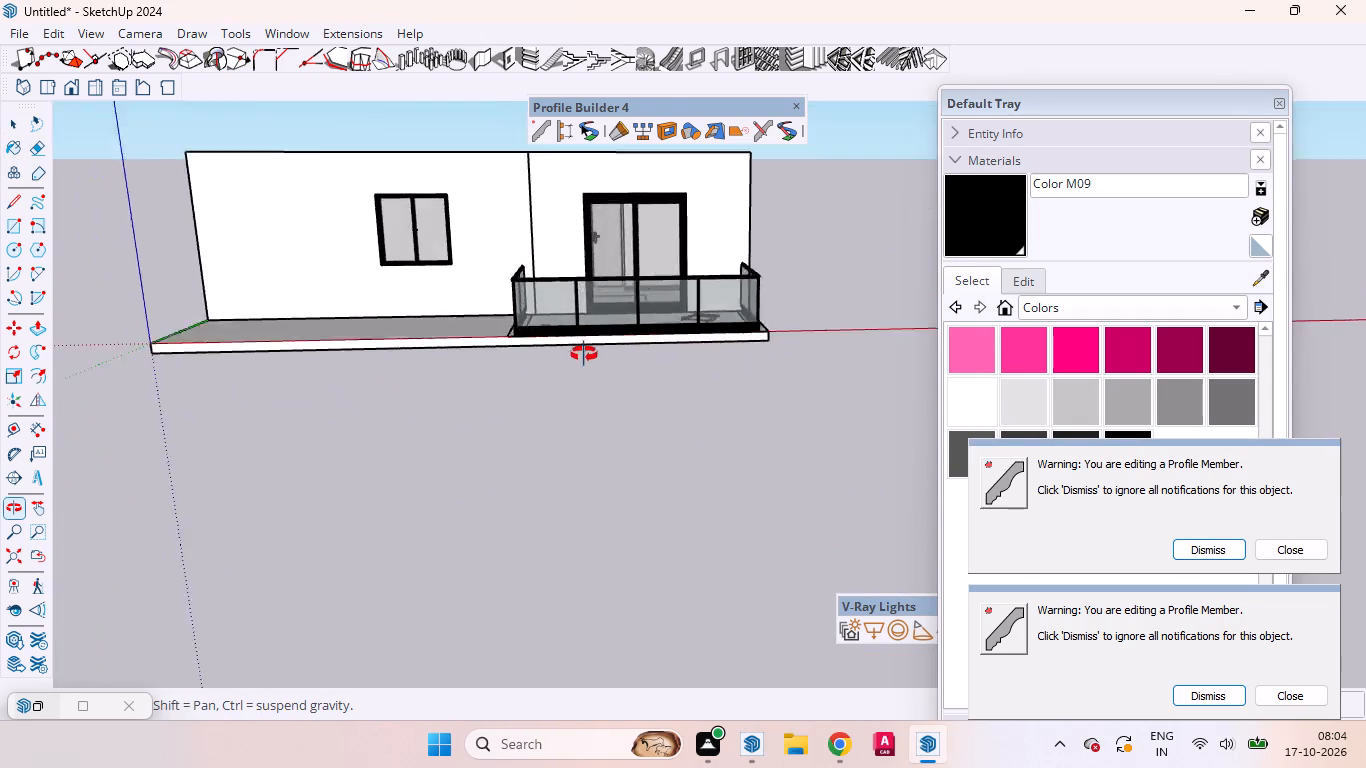
middle_drag(584, 354, 584, 329)
scroll(612, 399, up, 5)
scroll(618, 401, down, 1)
scroll(618, 401, up, 2)
scroll(619, 401, down, 1)
middle_drag(616, 329, 715, 538)
scroll(683, 533, up, 1)
scroll(672, 525, down, 5)
scroll(587, 456, up, 4)
scroll(587, 455, down, 3)
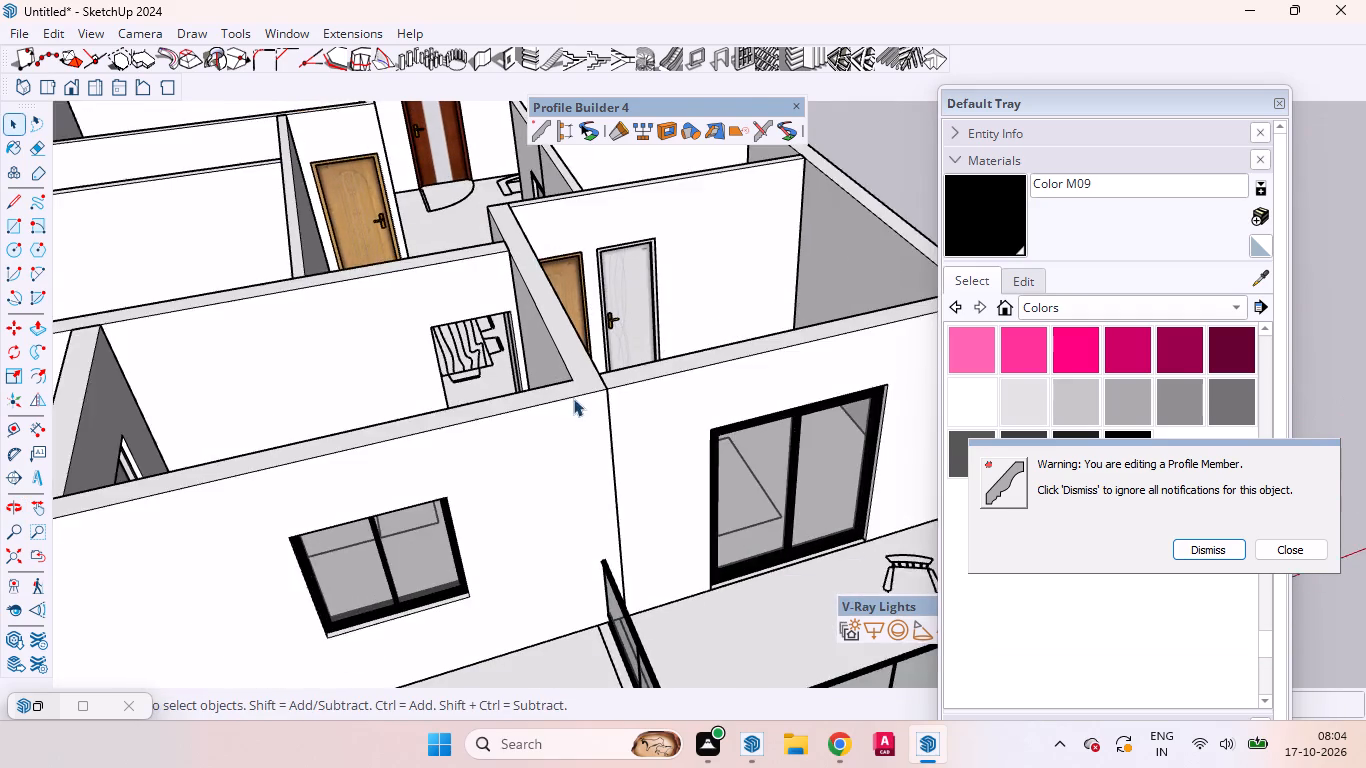
scroll(660, 534, up, 1)
scroll(540, 465, down, 6)
scroll(539, 464, up, 2)
click(1211, 548)
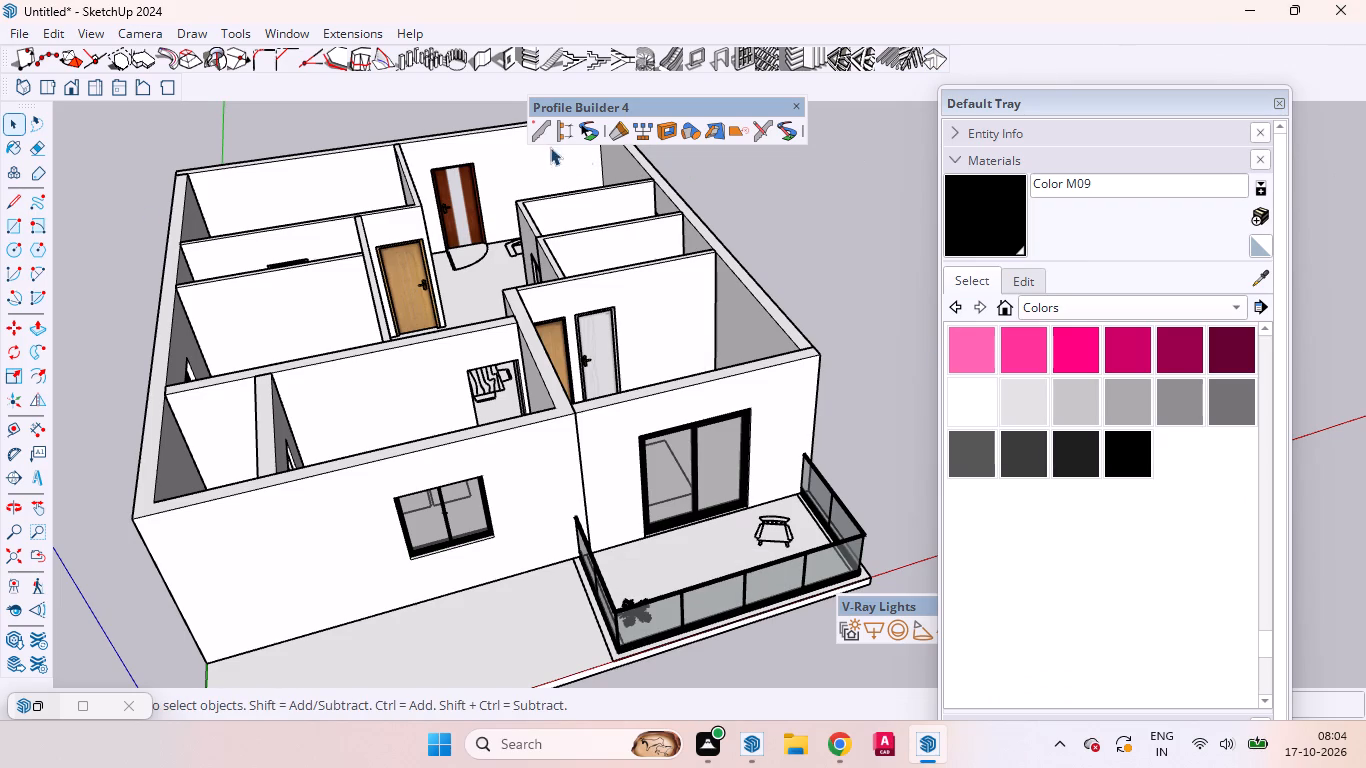
Examine the whole house from above, checking the rooms and doors, the balcony and the open front slab.
scroll(540, 245, down, 6)
middle_drag(668, 307, 654, 454)
scroll(584, 386, up, 4)
scroll(579, 381, down, 4)
scroll(579, 383, up, 3)
scroll(545, 348, down, 2)
scroll(545, 348, up, 5)
middle_drag(538, 351, 771, 340)
scroll(539, 351, up, 1)
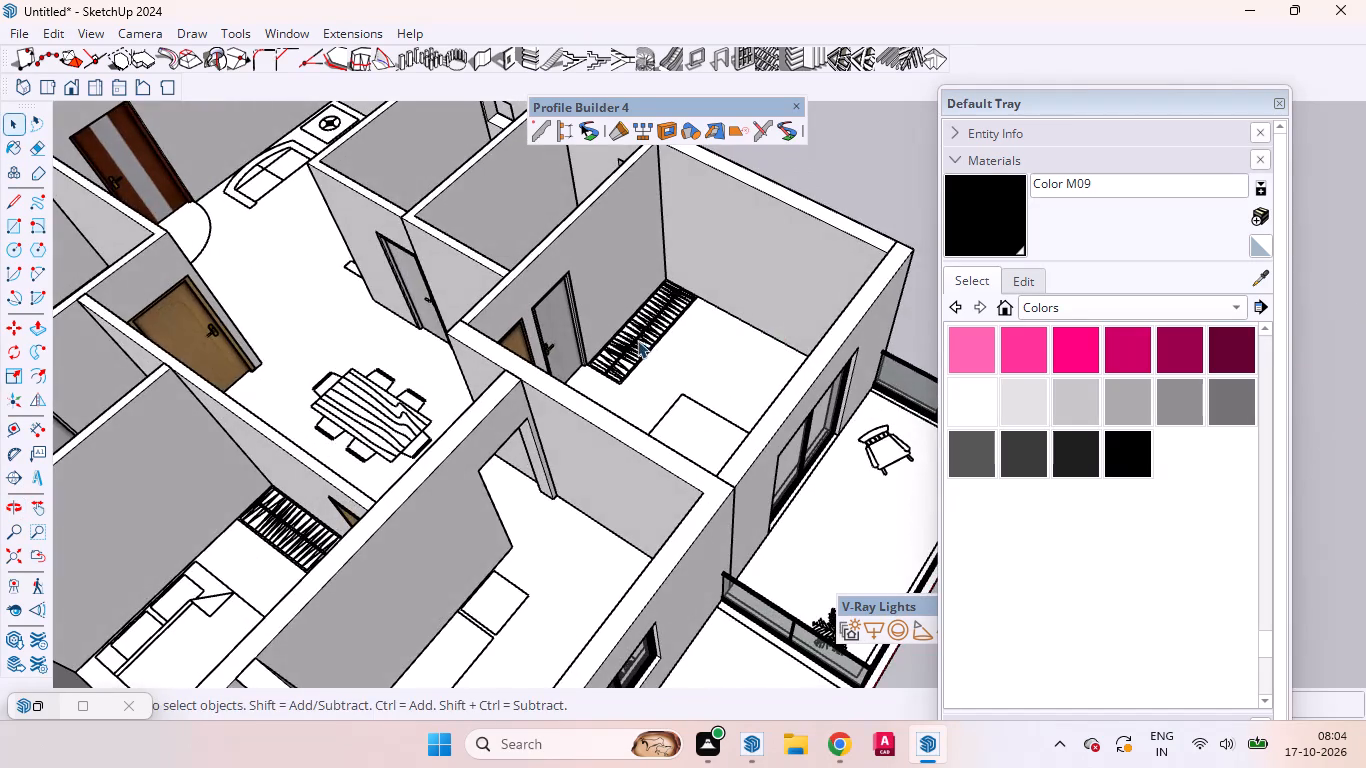
scroll(637, 340, down, 4)
scroll(661, 334, up, 5)
scroll(666, 332, down, 6)
scroll(666, 332, up, 2)
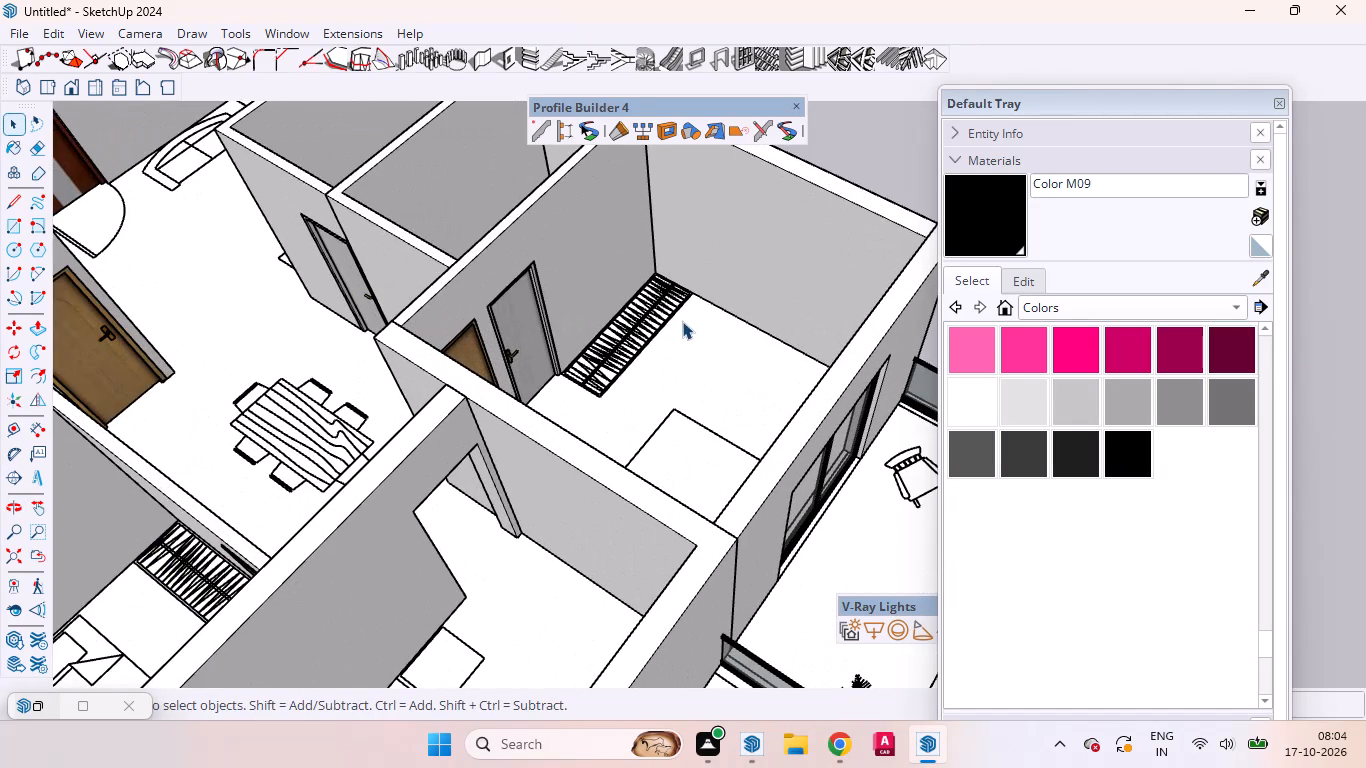
scroll(682, 321, down, 8)
middle_drag(688, 316, 610, 341)
scroll(623, 329, down, 7)
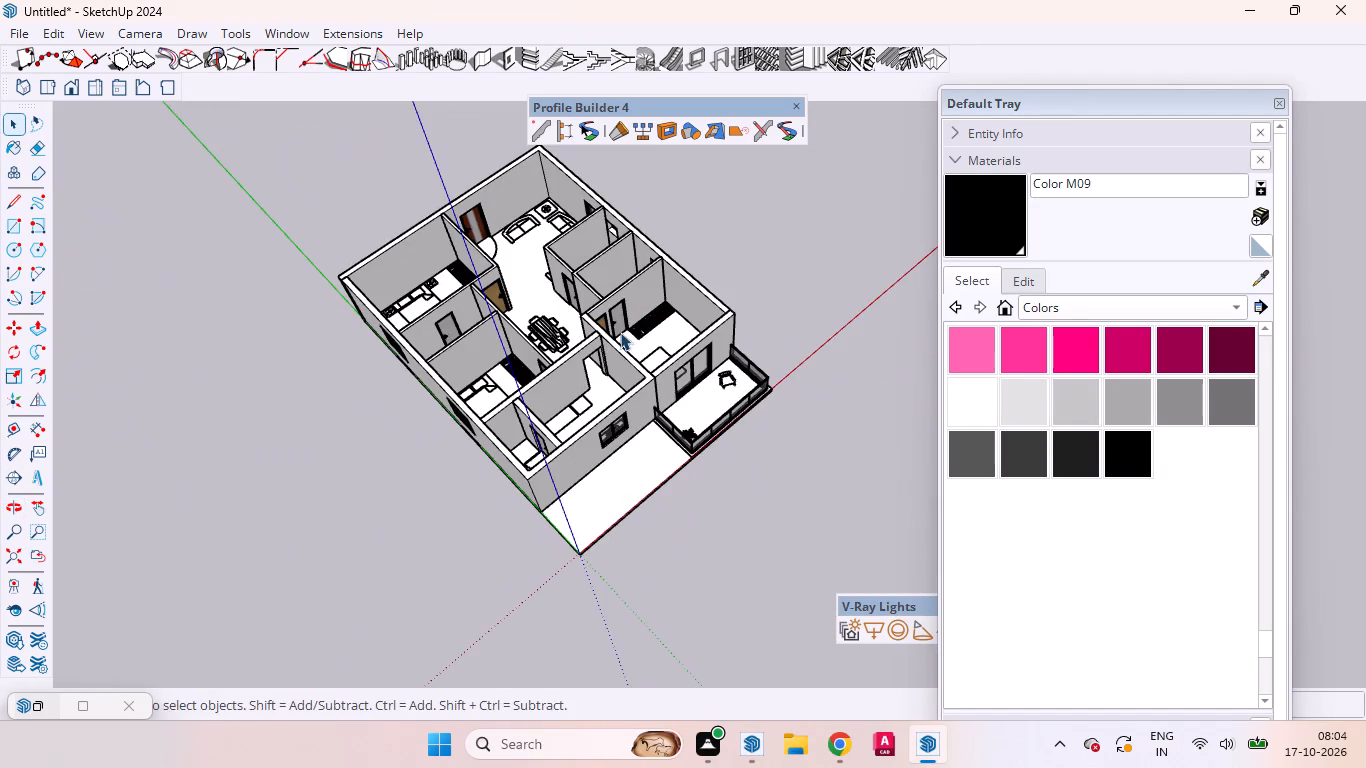
middle_drag(699, 349, 676, 360)
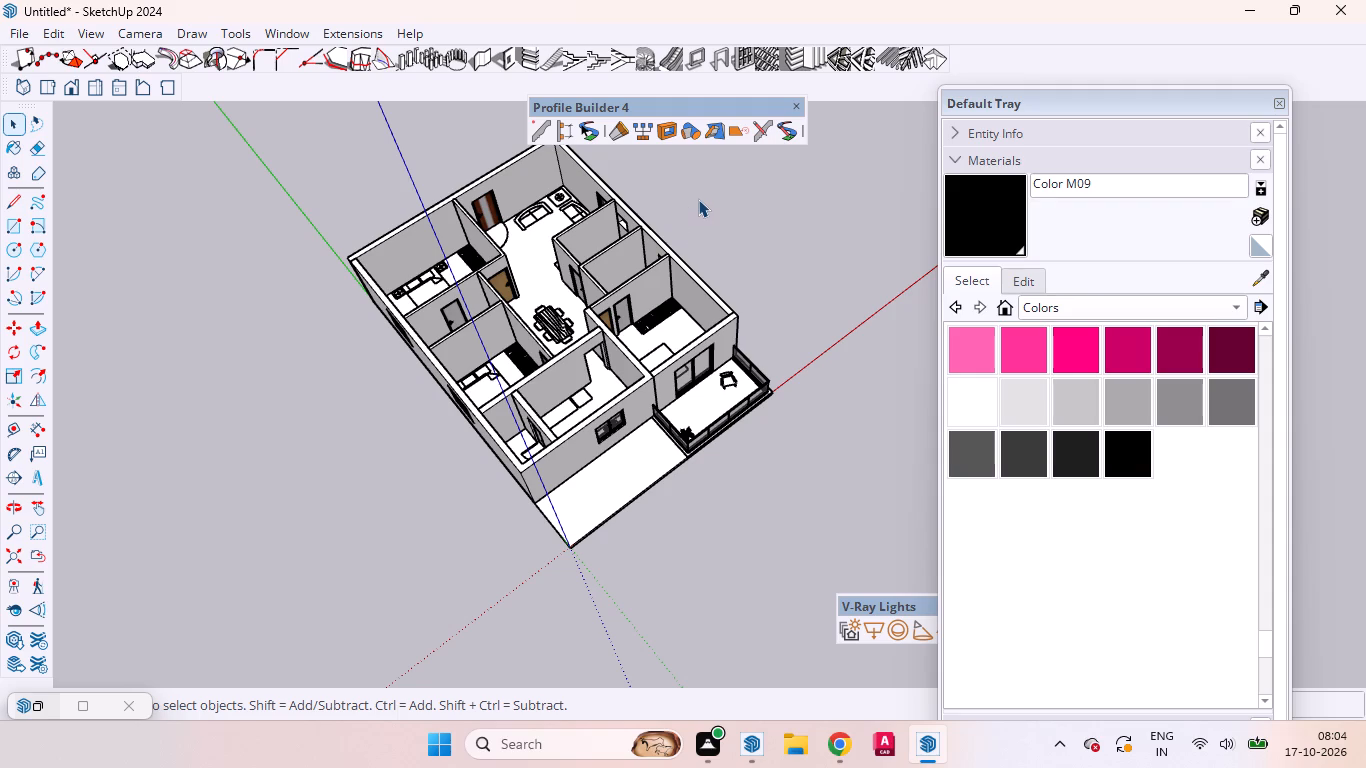
scroll(647, 247, down, 6)
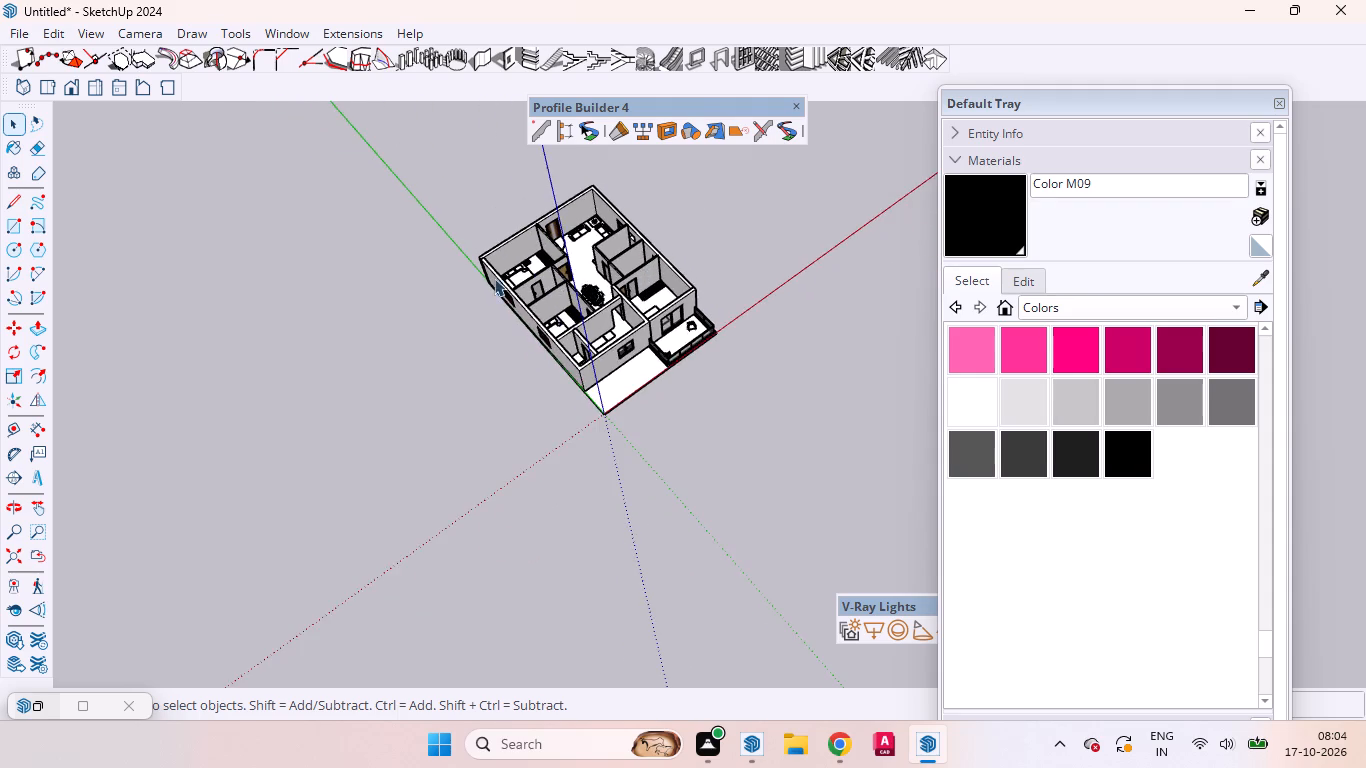
scroll(494, 274, up, 6)
scroll(427, 253, down, 1)
scroll(427, 253, up, 1)
scroll(427, 253, down, 3)
middle_drag(622, 339, 453, 266)
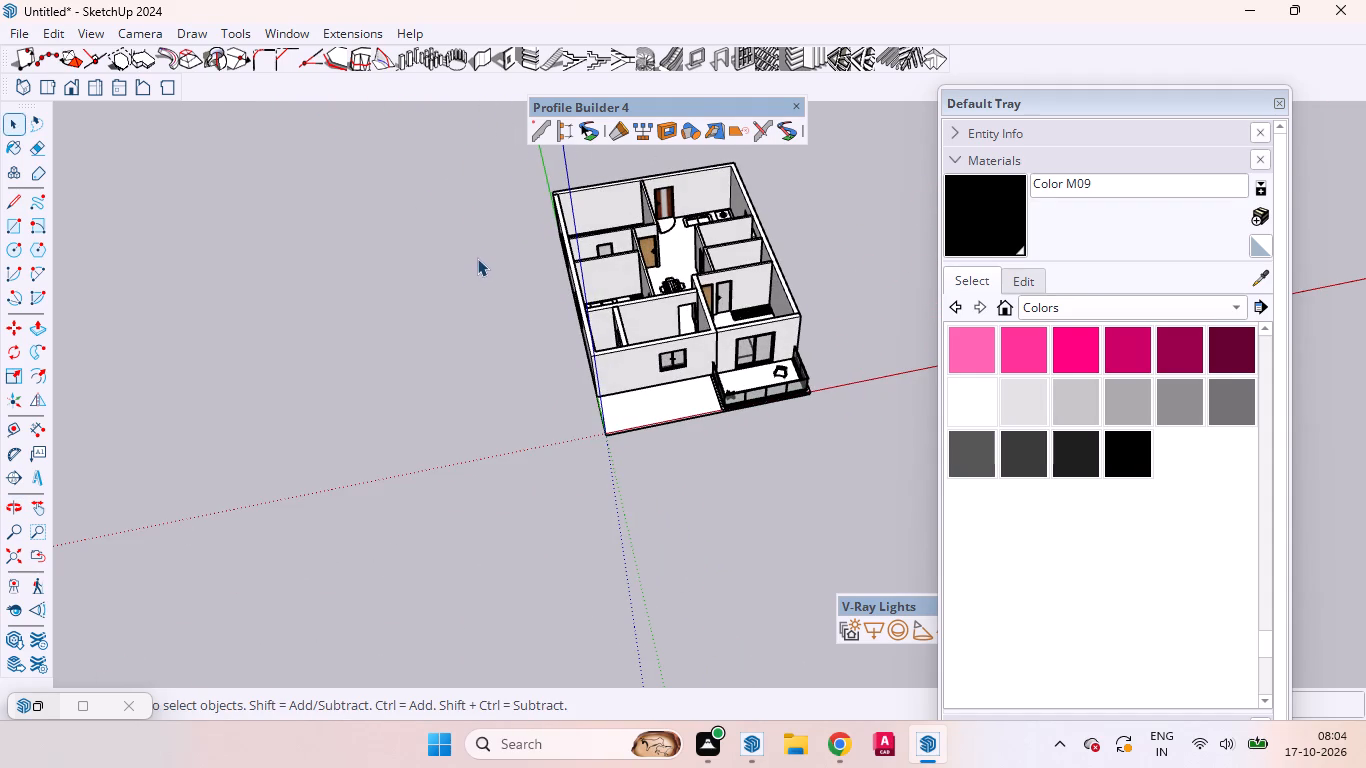
scroll(480, 263, down, 1)
scroll(630, 335, up, 4)
scroll(654, 336, down, 2)
scroll(656, 336, up, 1)
middle_drag(688, 366, 623, 347)
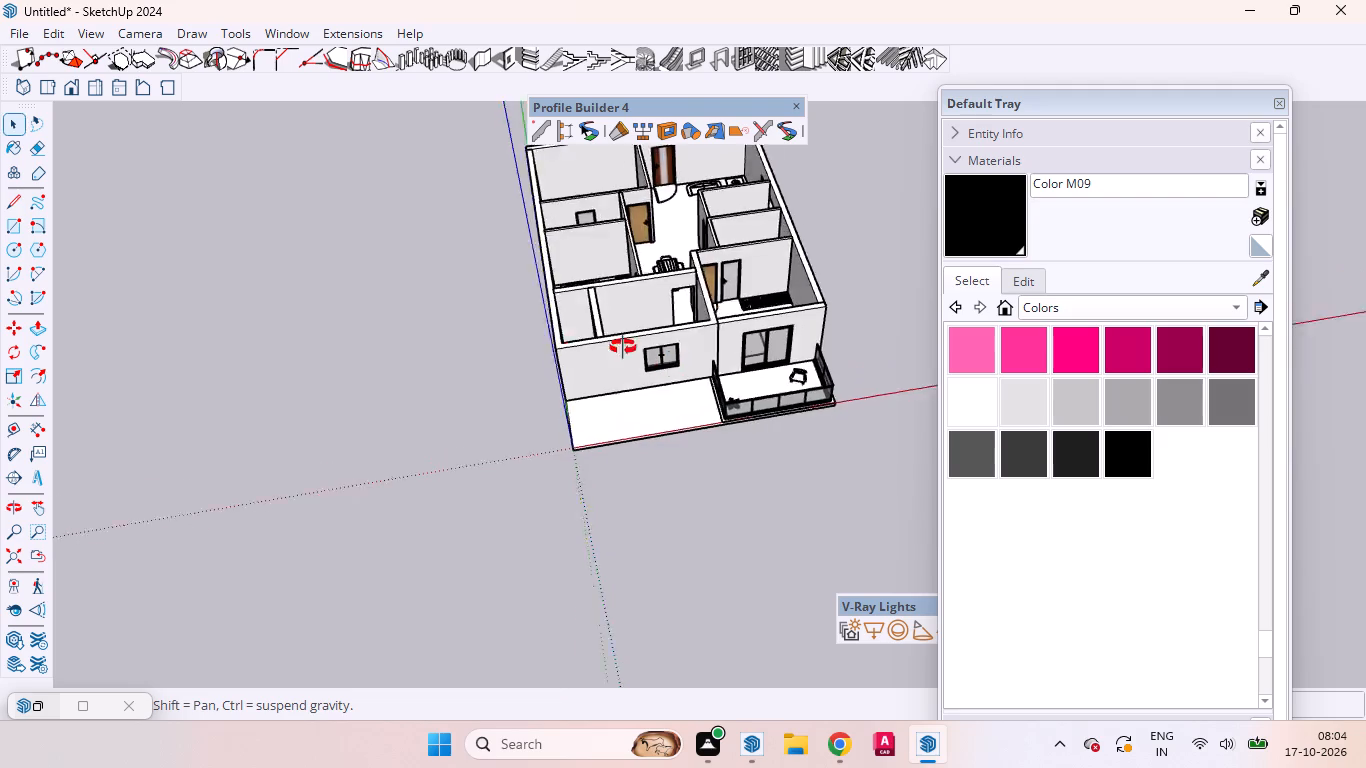
middle_drag(623, 347, 539, 331)
scroll(624, 403, up, 9)
middle_drag(604, 385, 661, 390)
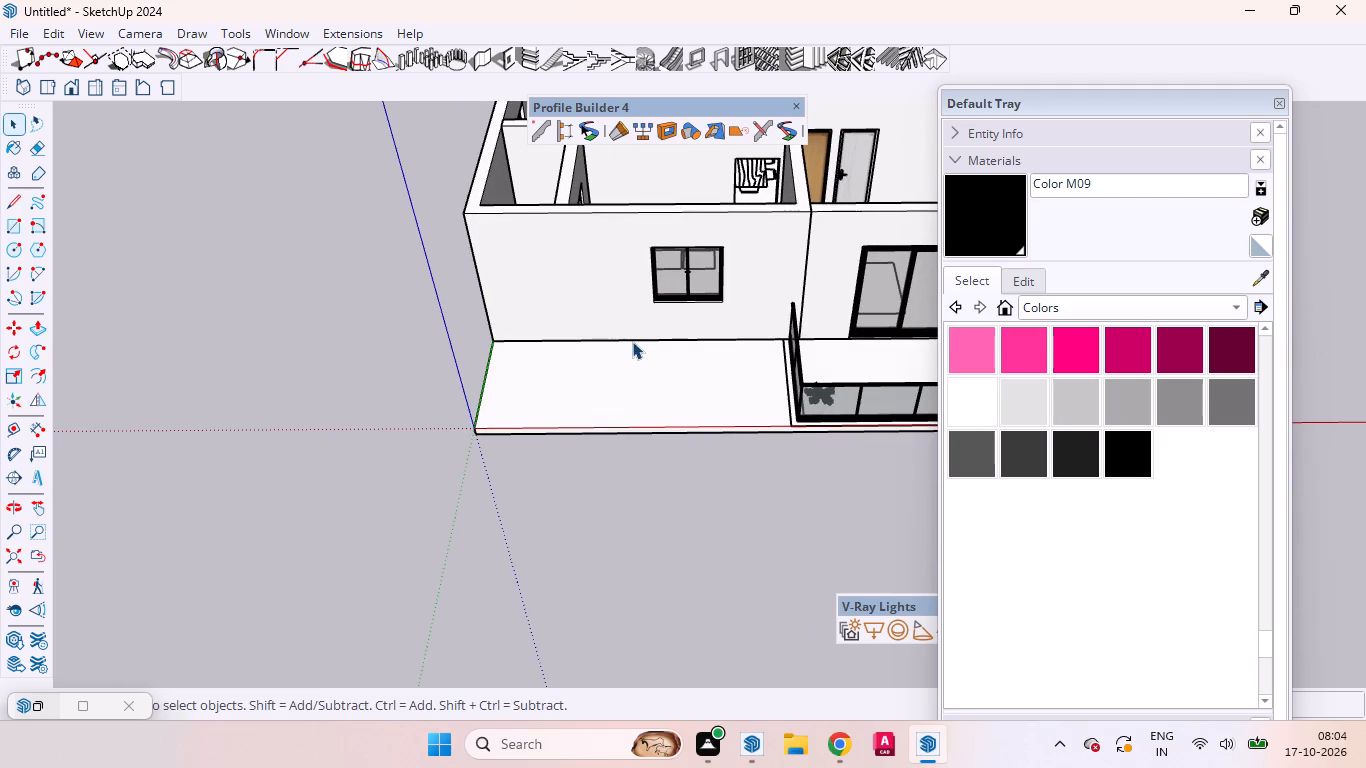
middle_drag(583, 356, 590, 440)
scroll(592, 440, down, 4)
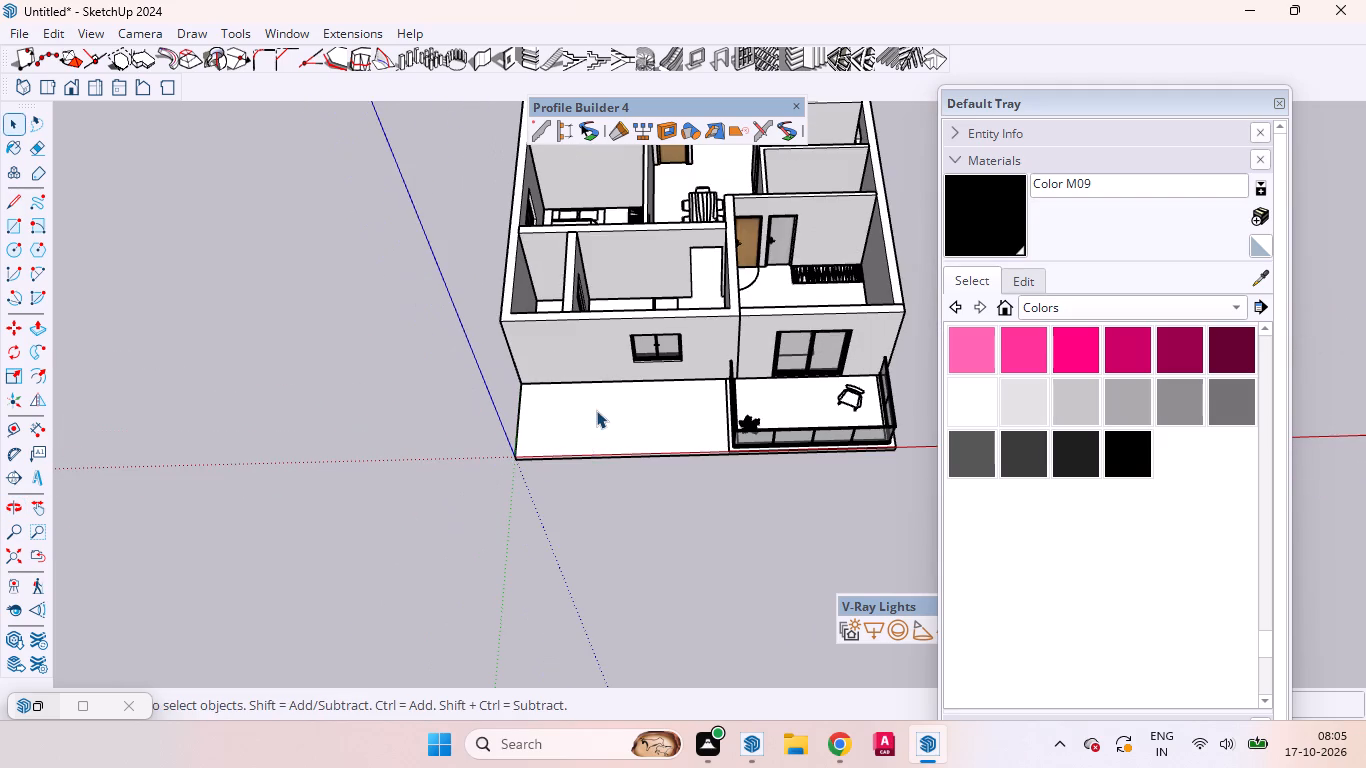
scroll(592, 380, up, 10)
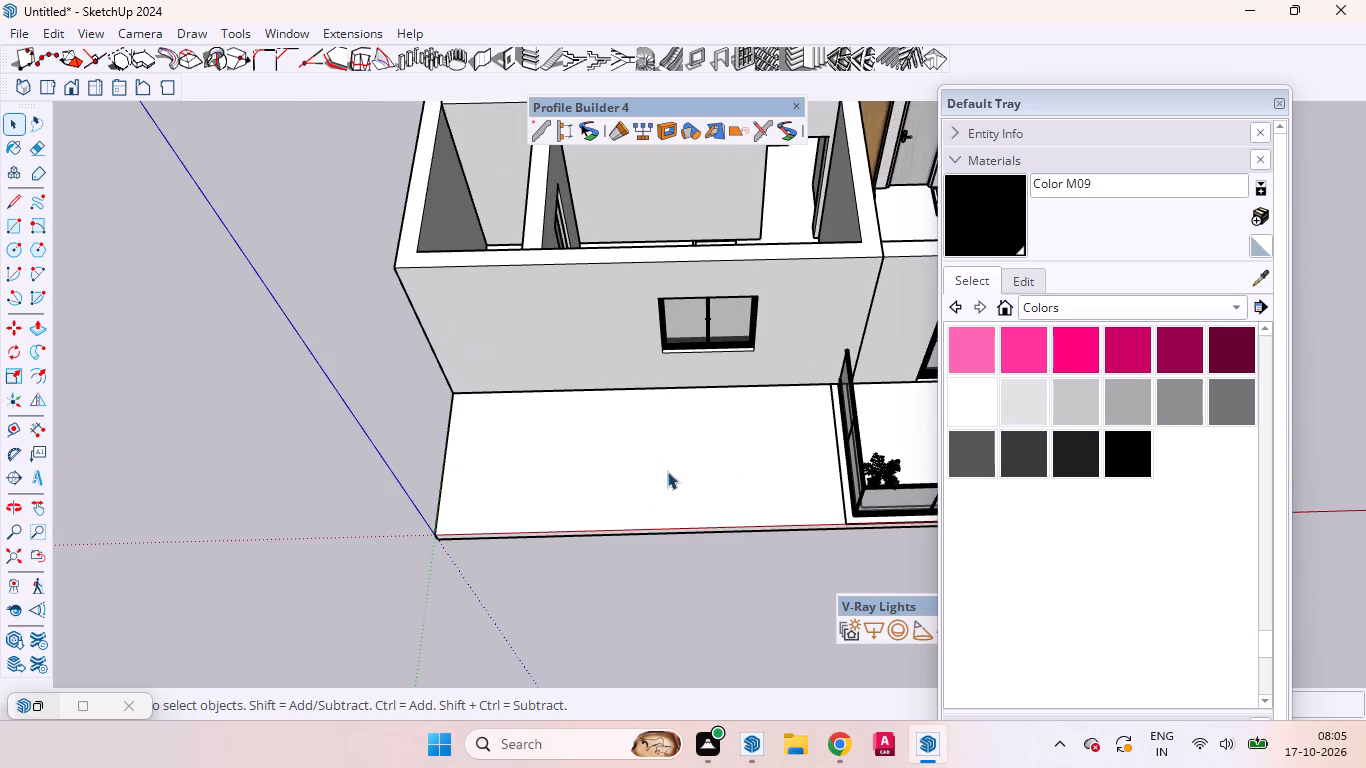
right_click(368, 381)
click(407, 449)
Draw a rectangle corner to corner over the wardrobe outline on the floor of the bedroom beside the balcony.
scroll(371, 431, up, 1)
scroll(371, 431, down, 9)
scroll(673, 376, up, 5)
scroll(718, 349, down, 4)
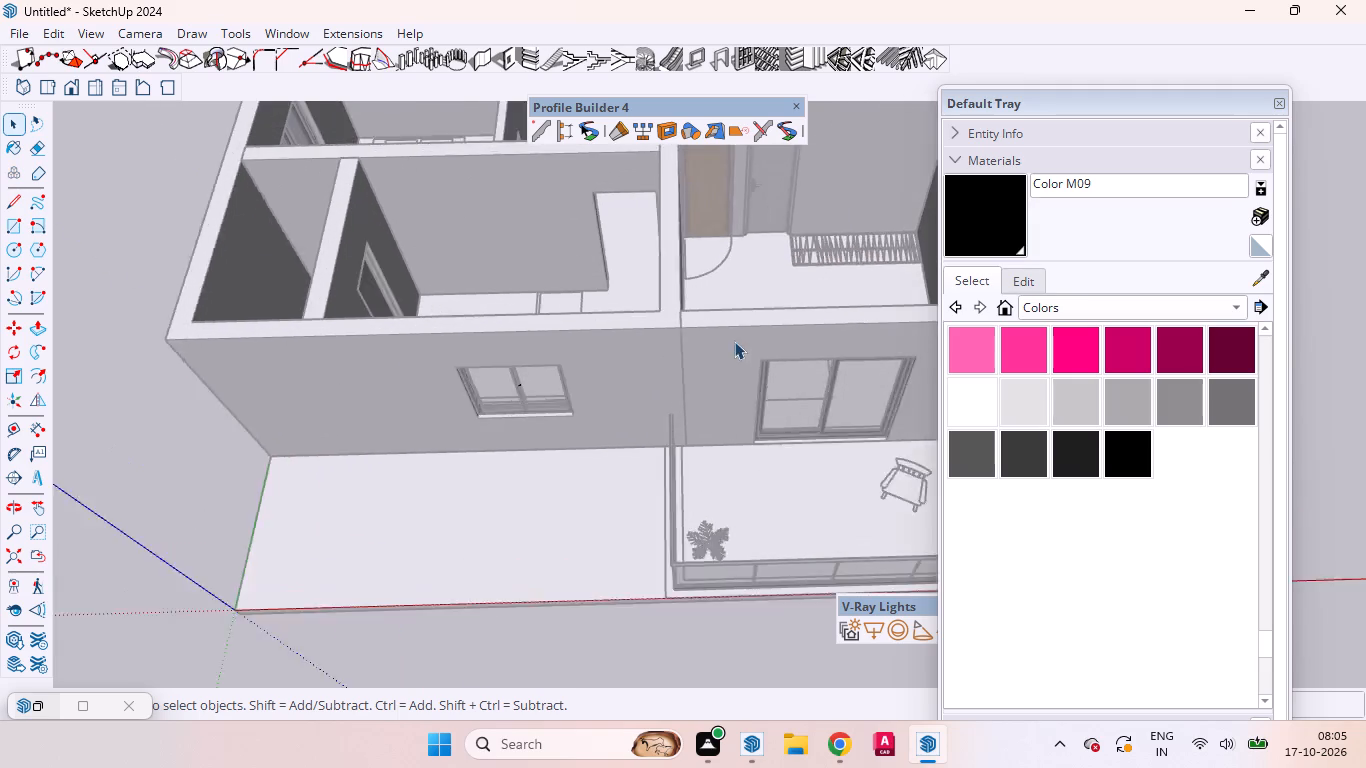
middle_drag(773, 267, 802, 437)
click(14, 220)
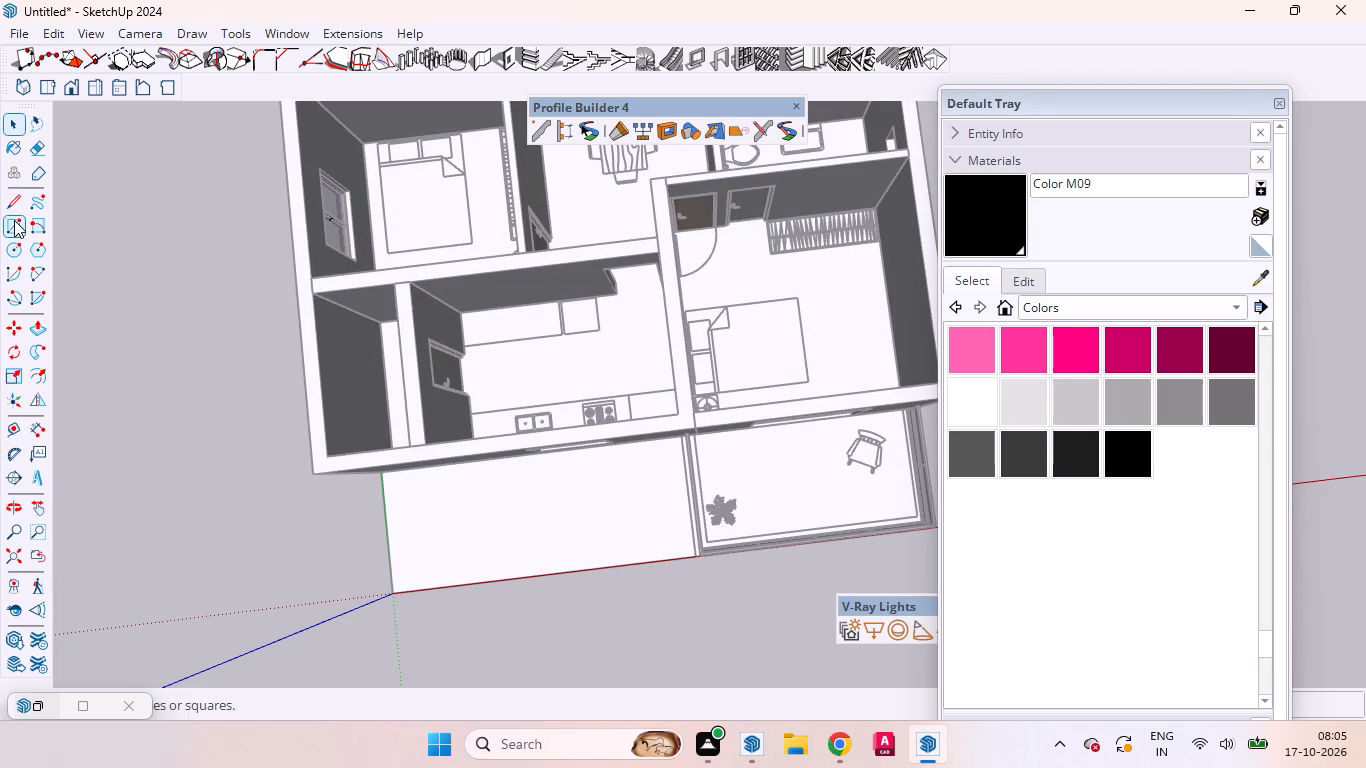
scroll(881, 253, up, 1)
scroll(881, 253, down, 1)
scroll(881, 252, up, 20)
scroll(881, 252, up, 4)
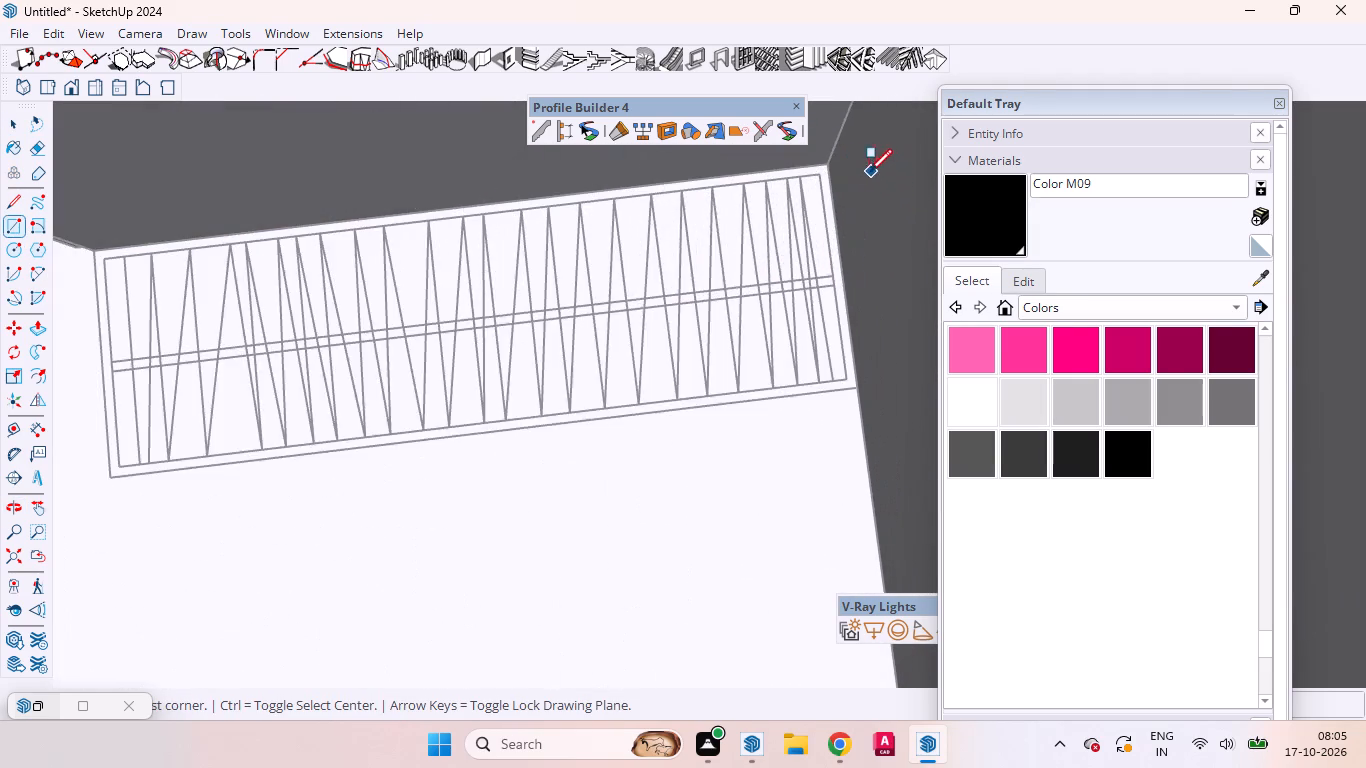
scroll(869, 172, up, 3)
scroll(860, 175, down, 2)
scroll(860, 175, up, 2)
scroll(860, 175, down, 2)
scroll(860, 175, up, 7)
click(810, 157)
scroll(657, 422, down, 3)
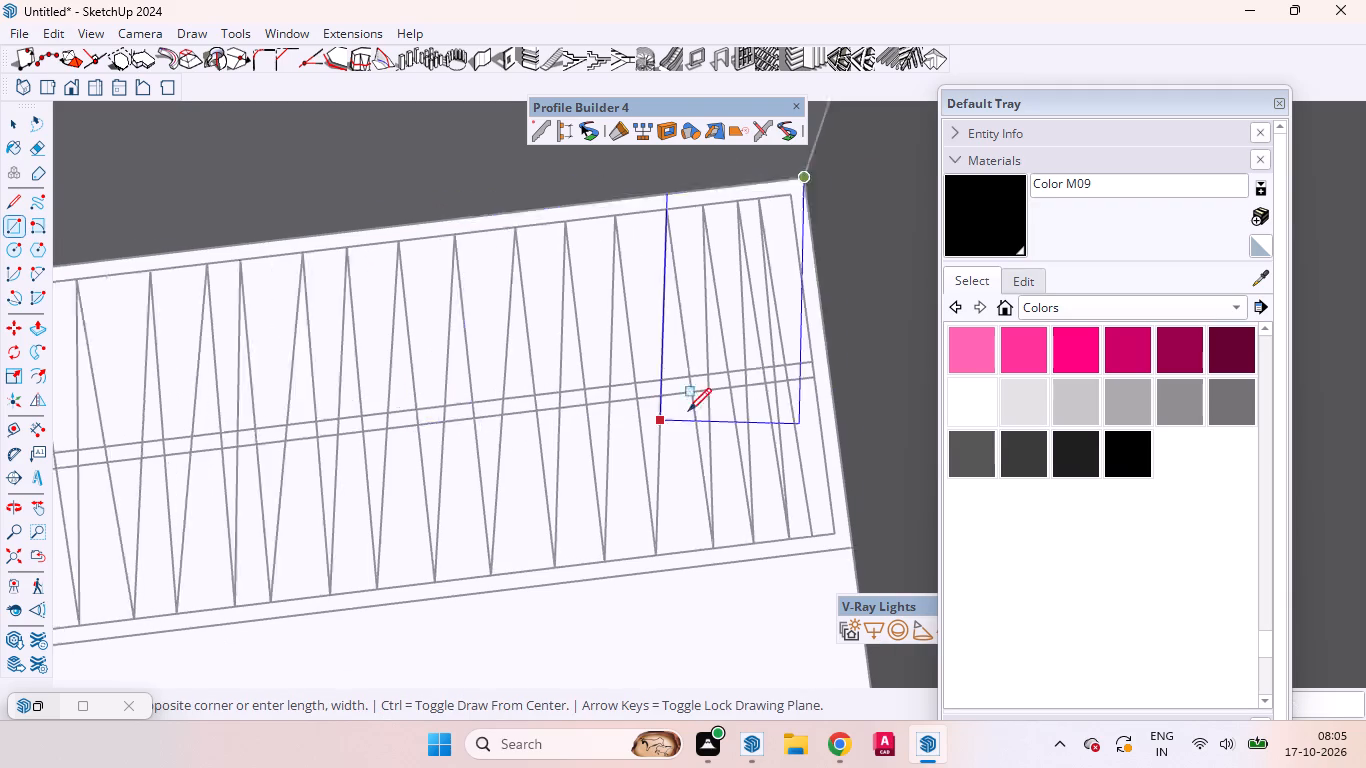
scroll(688, 411, down, 5)
scroll(730, 392, up, 1)
scroll(730, 392, down, 7)
scroll(744, 380, up, 2)
scroll(744, 380, down, 1)
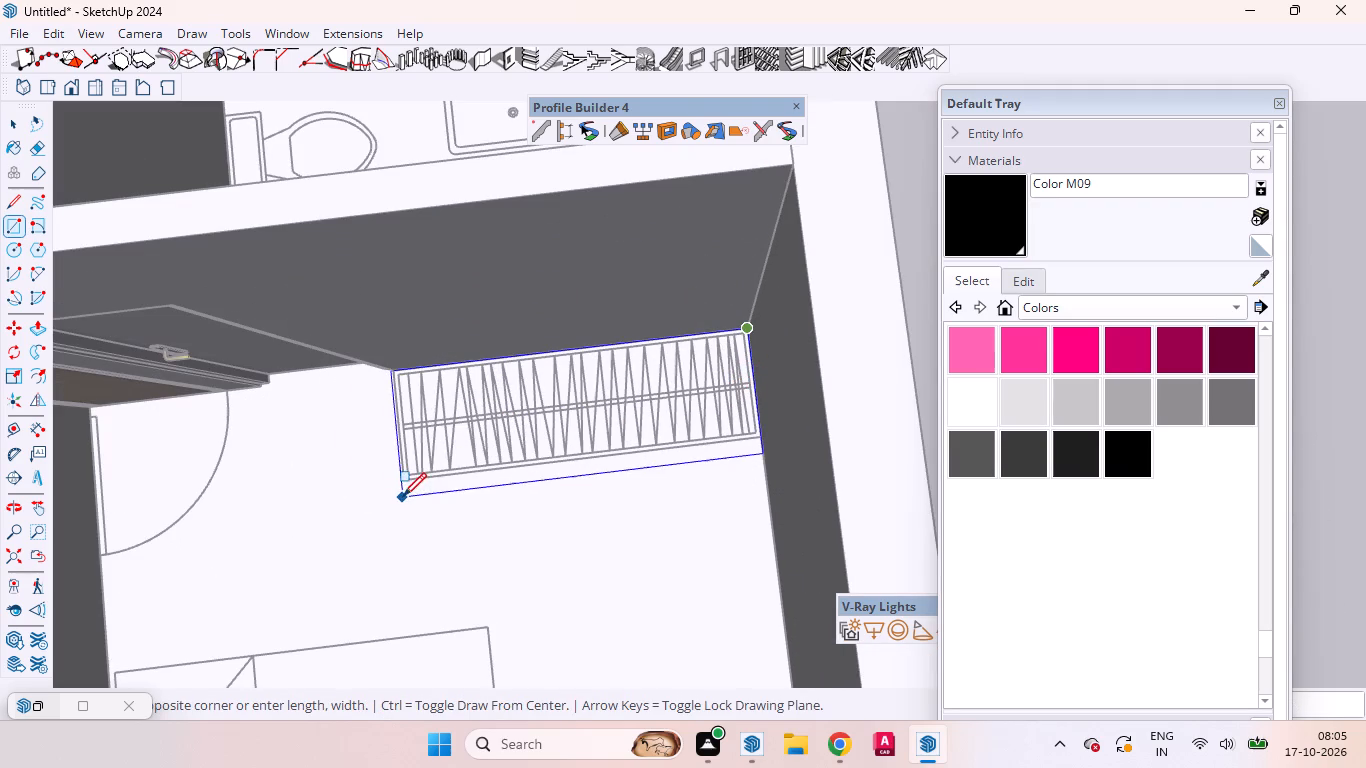
click(403, 482)
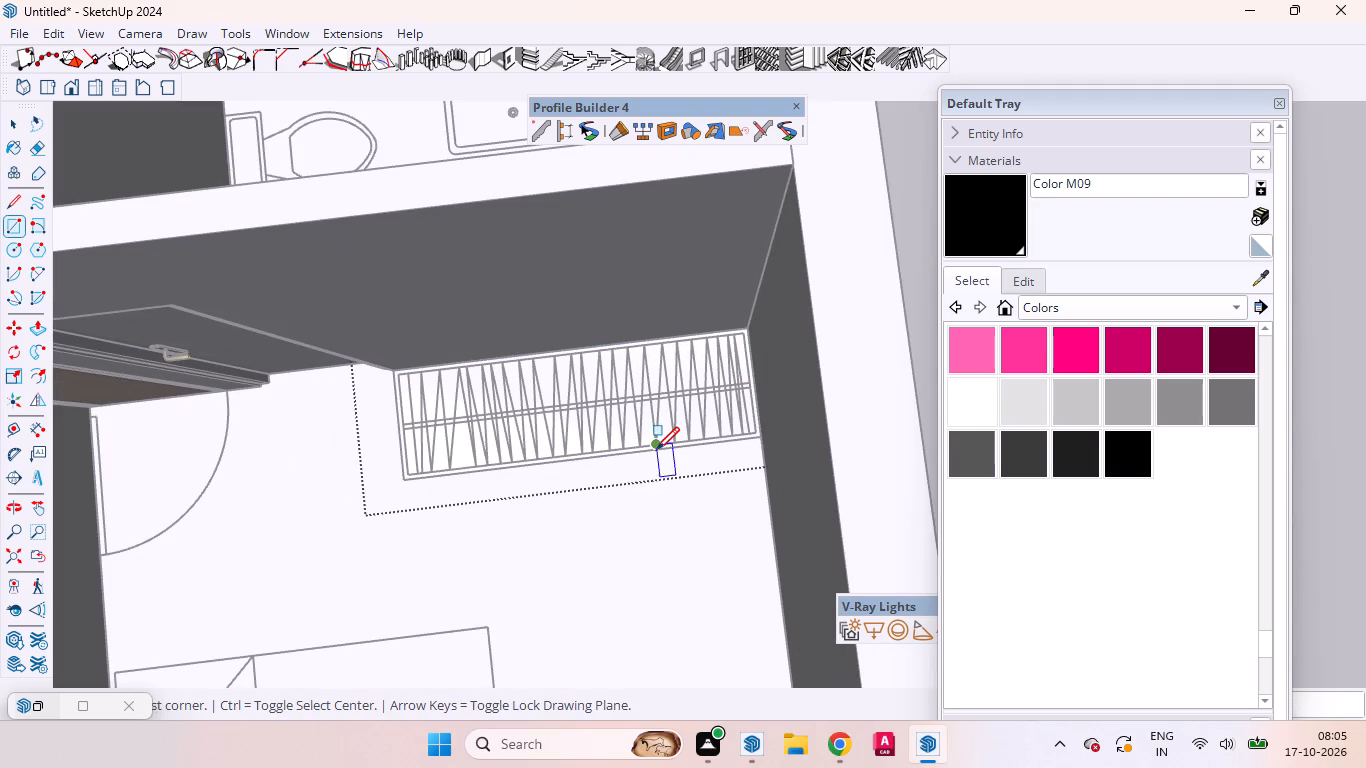
Push/Pull the balcony bedroom's wardrobe rectangle up to the top of the walls and leave its group.
key(p)
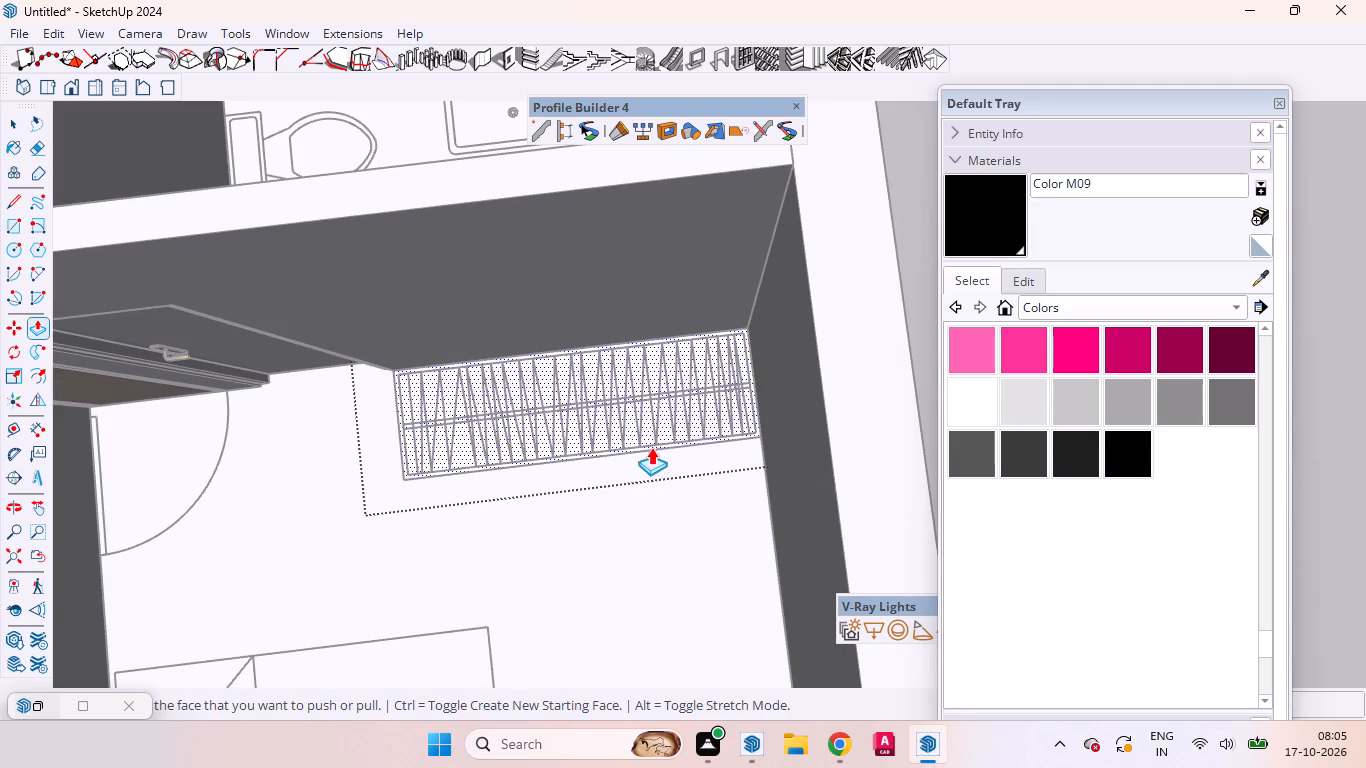
click(622, 410)
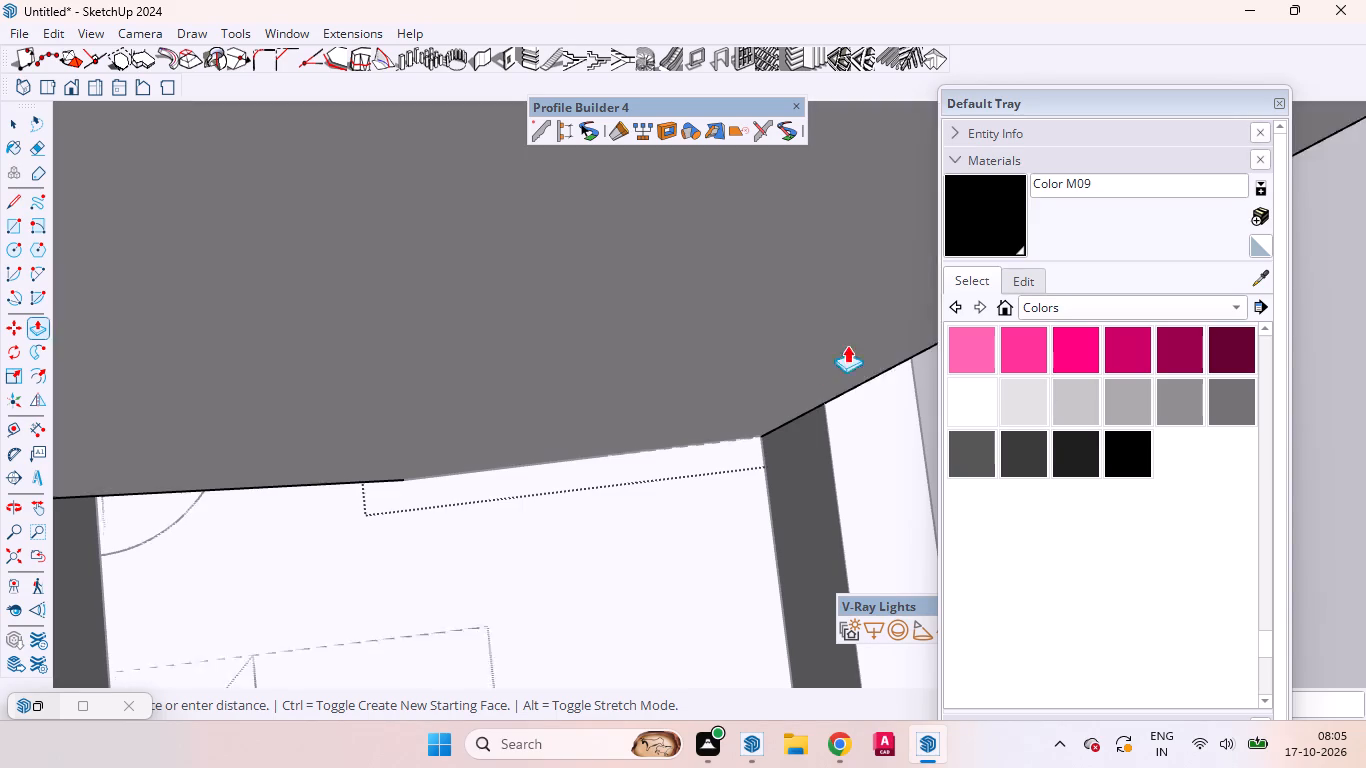
click(861, 360)
scroll(725, 369, down, 1)
scroll(725, 368, up, 1)
scroll(726, 367, down, 1)
scroll(726, 367, up, 1)
scroll(728, 366, down, 11)
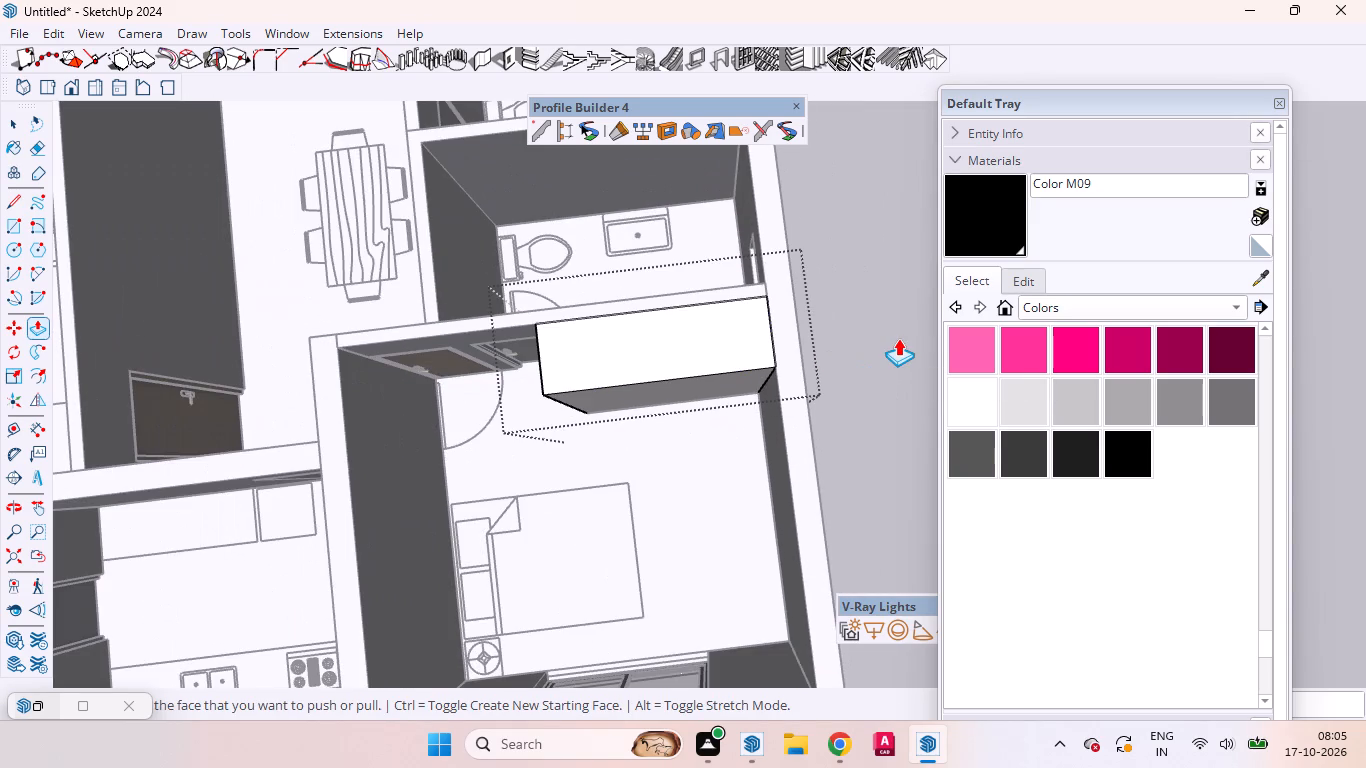
key(space)
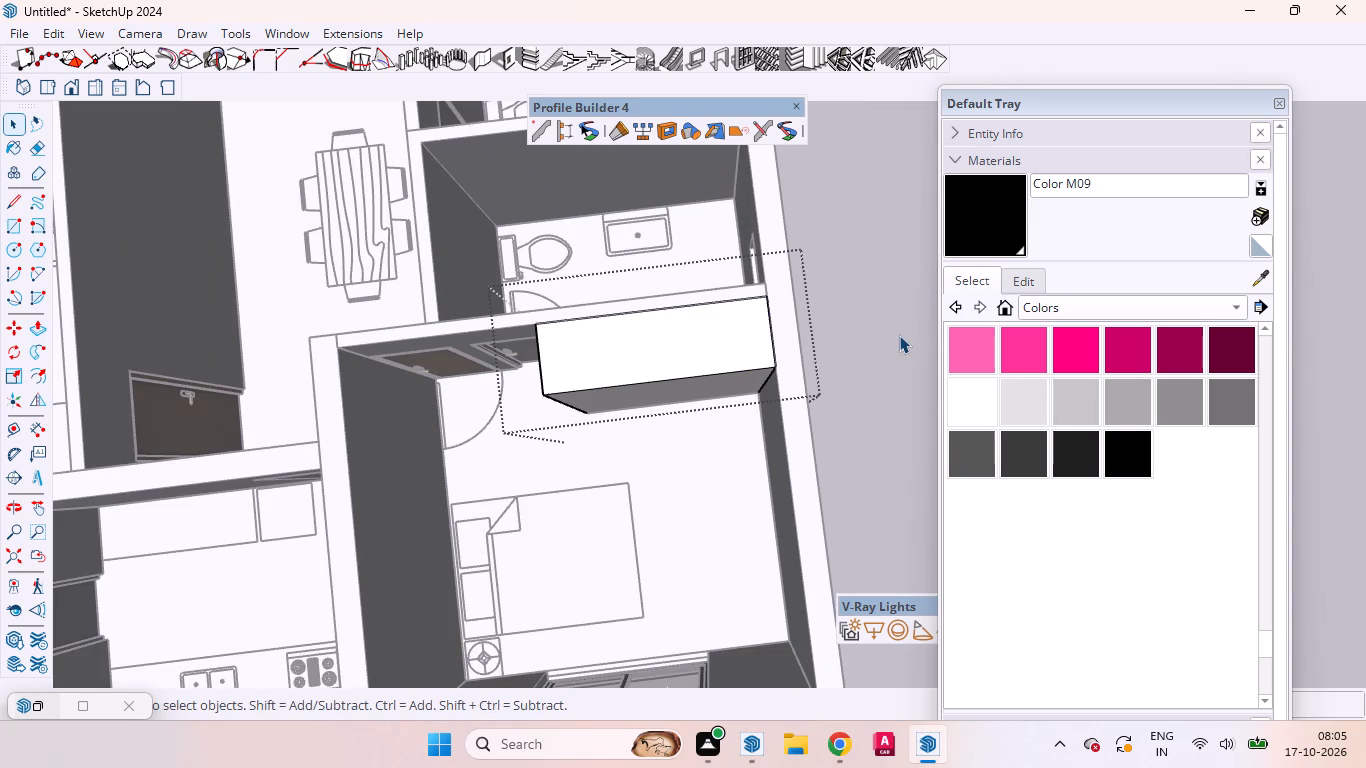
click(878, 290)
Examine the new wardrobe block in the balcony bedroom from several sides, checking its fit against the adjacent door and walls.
scroll(712, 321, down, 3)
scroll(759, 307, up, 3)
scroll(772, 304, down, 4)
scroll(849, 286, up, 2)
scroll(849, 286, down, 3)
middle_drag(765, 449, 762, 445)
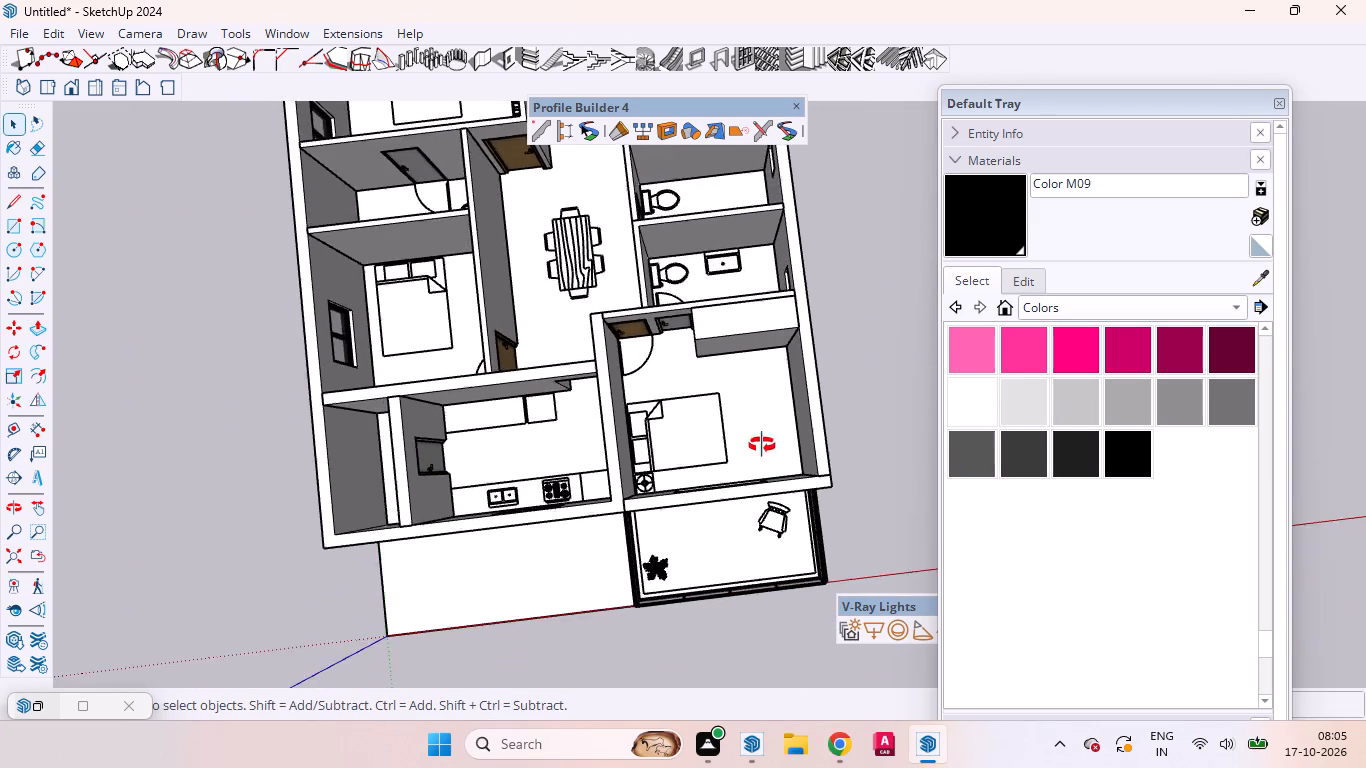
middle_drag(762, 445, 702, 286)
scroll(728, 354, up, 2)
scroll(730, 354, down, 3)
scroll(730, 354, up, 4)
scroll(733, 352, down, 2)
scroll(741, 341, up, 4)
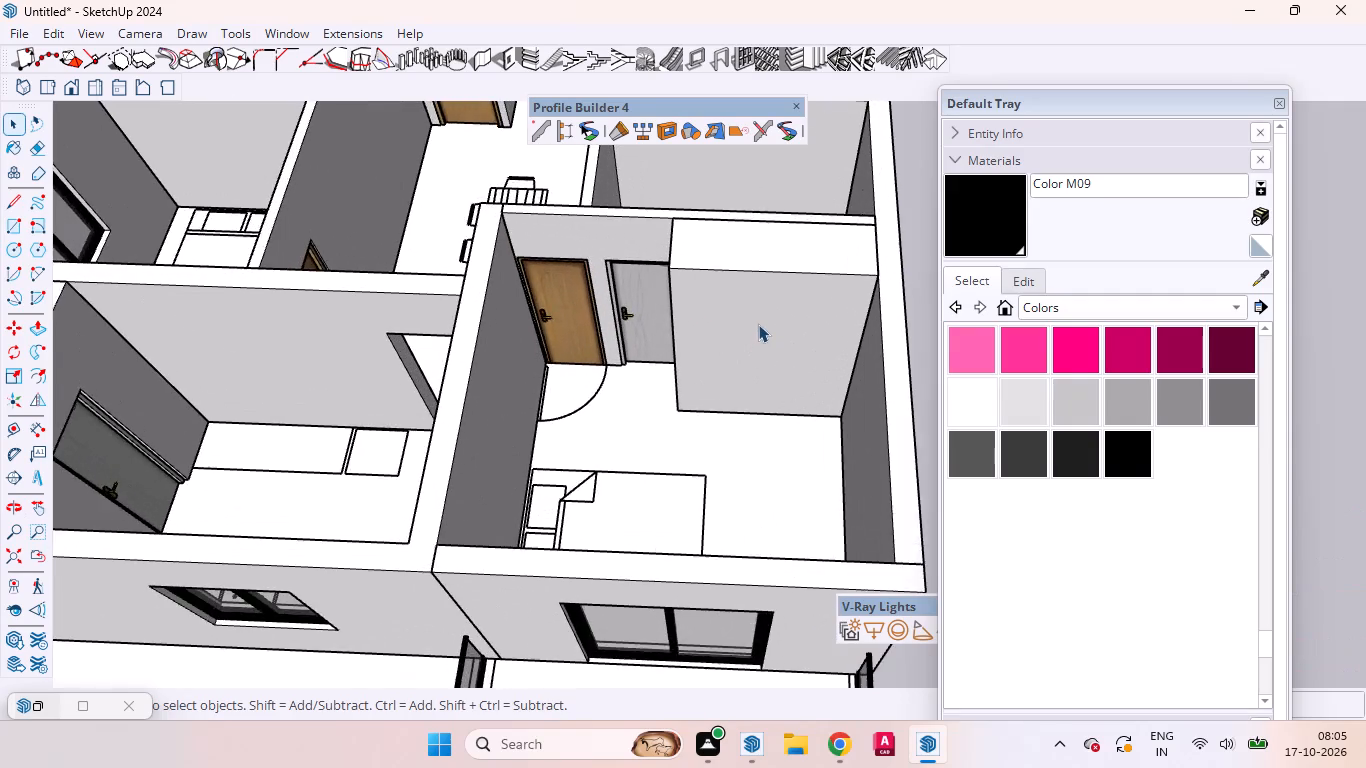
middle_drag(759, 351, 963, 279)
scroll(640, 349, up, 10)
scroll(666, 348, down, 2)
scroll(667, 347, up, 1)
middle_drag(676, 370, 692, 373)
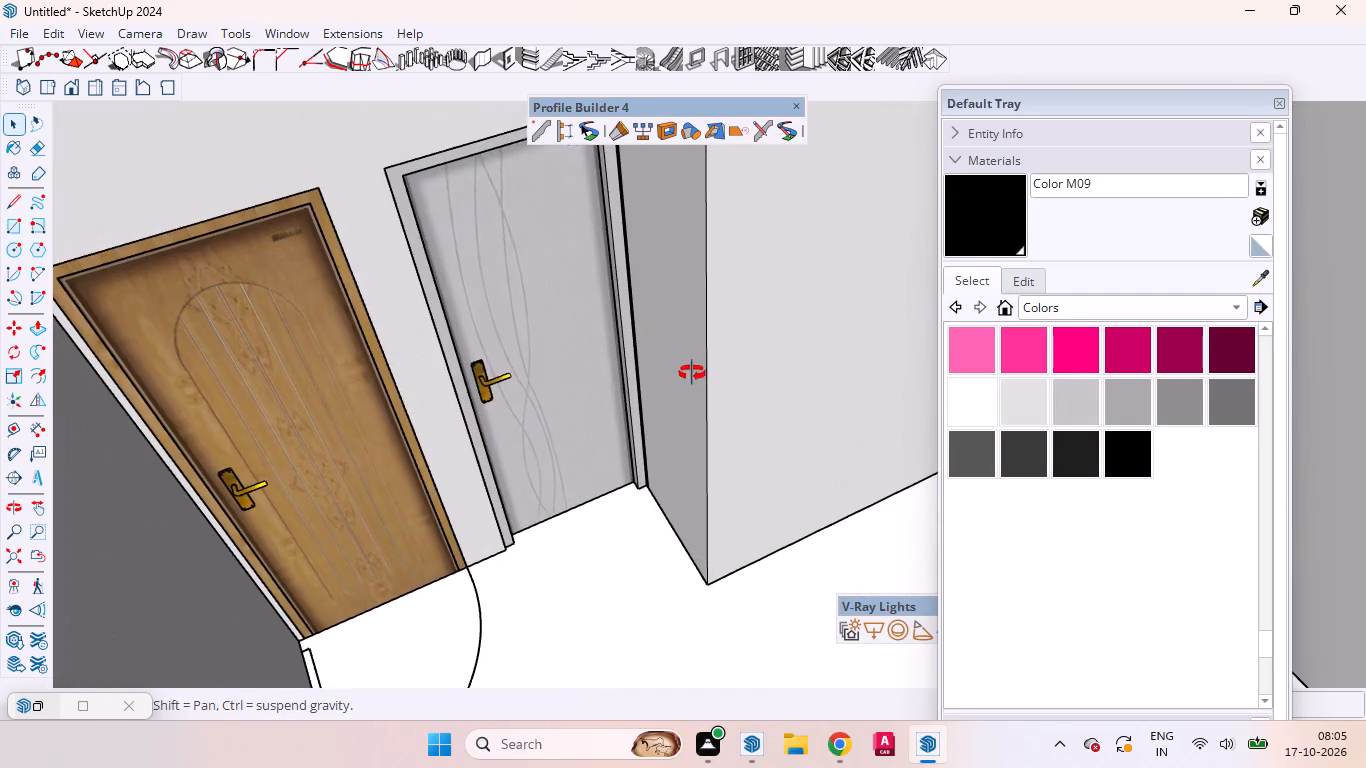
middle_drag(692, 373, 846, 432)
scroll(738, 439, down, 8)
click(816, 316)
scroll(691, 345, down, 2)
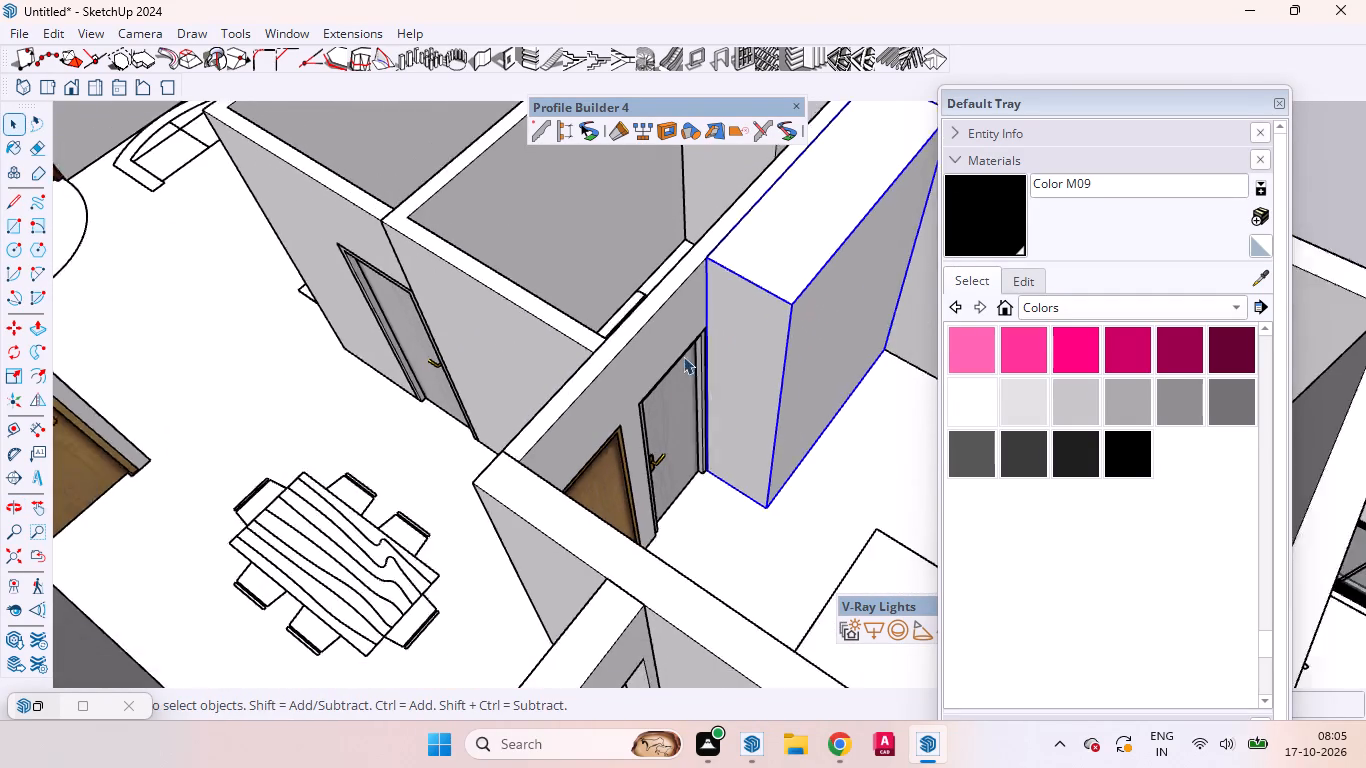
scroll(683, 356, down, 11)
click(830, 243)
middle_drag(750, 352, 521, 271)
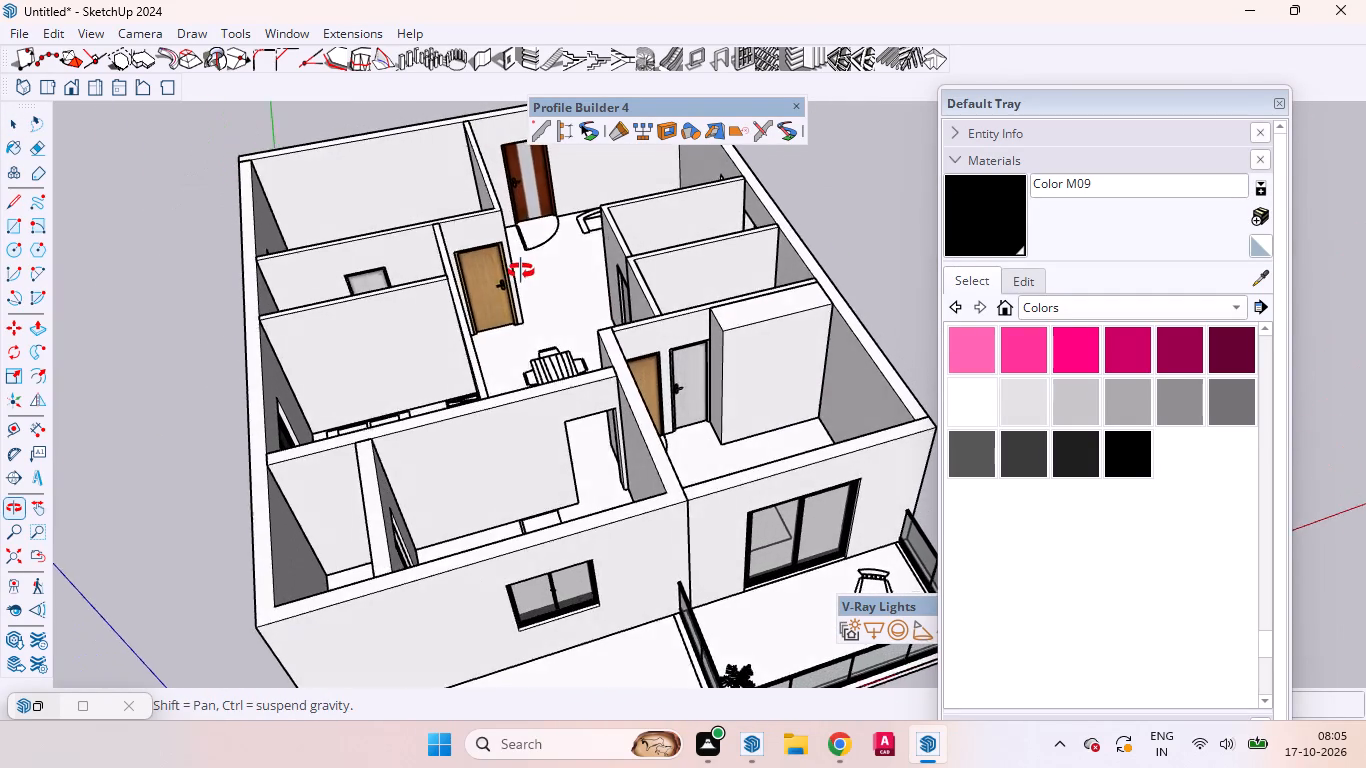
middle_drag(521, 271, 526, 272)
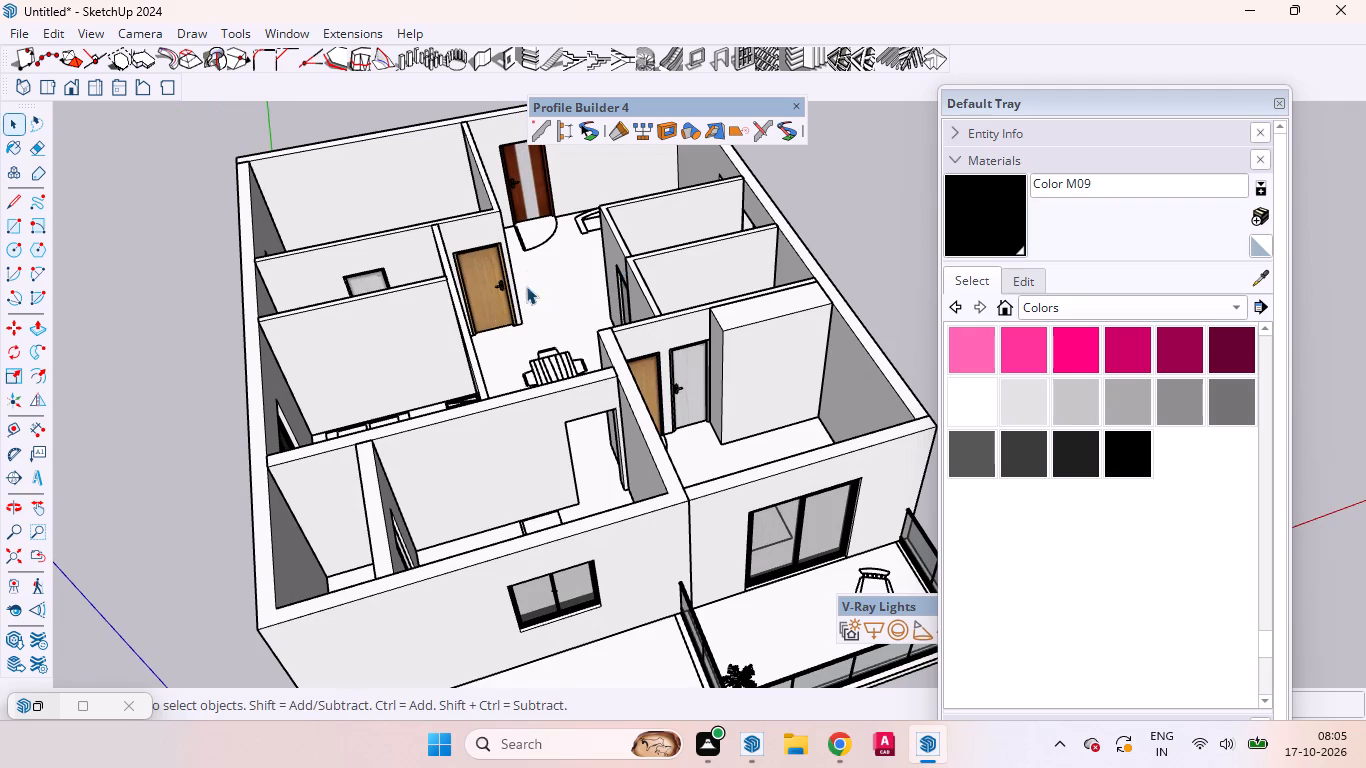
In a new group, draw a rectangle over the wardrobe outline on the floor of the middle bedroom next to the kitchen.
scroll(478, 311, down, 5)
middle_drag(651, 363, 678, 641)
scroll(728, 416, down, 4)
scroll(808, 406, up, 1)
scroll(812, 406, down, 5)
scroll(565, 418, up, 2)
scroll(554, 420, down, 1)
scroll(553, 420, up, 9)
scroll(668, 400, down, 2)
scroll(668, 400, up, 2)
scroll(672, 397, down, 1)
scroll(673, 395, up, 1)
middle_drag(574, 430, 969, 276)
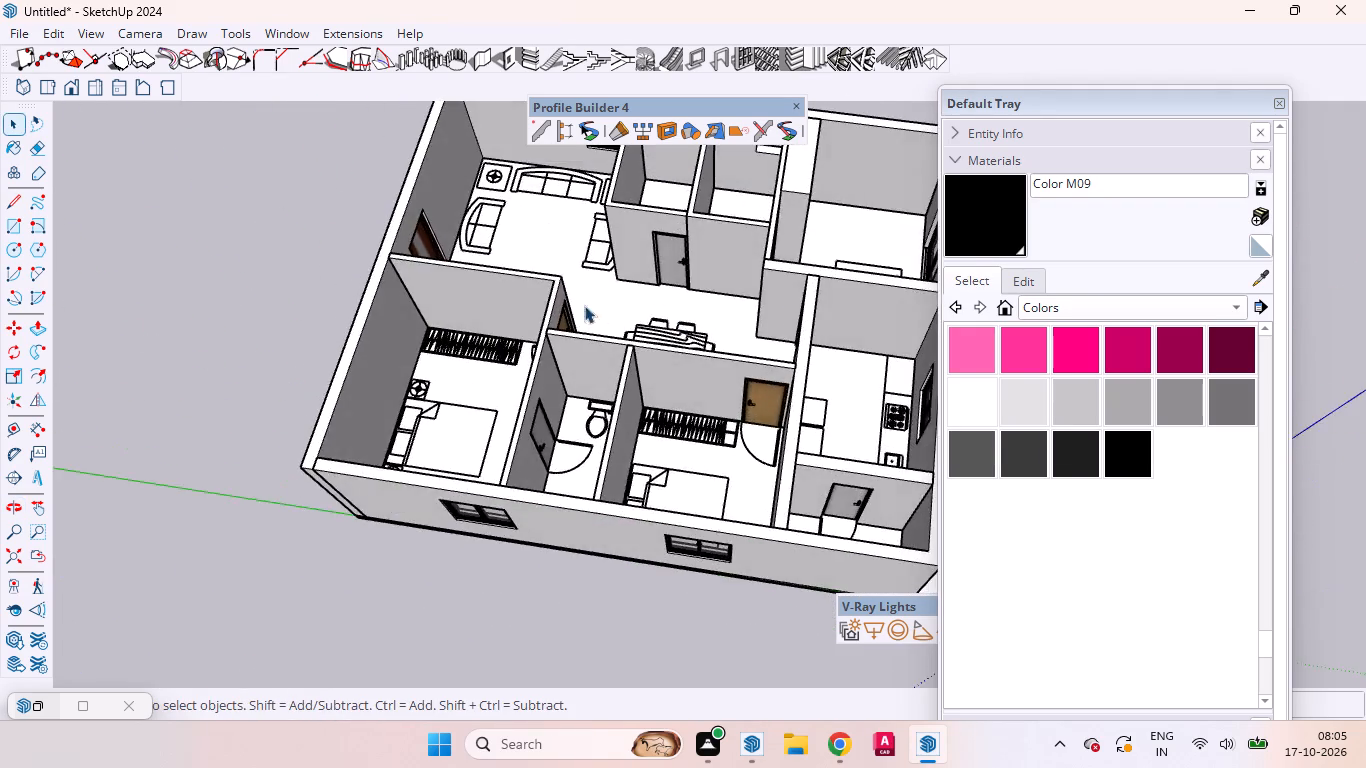
scroll(591, 299, down, 4)
scroll(604, 294, up, 1)
scroll(606, 293, down, 7)
right_click(591, 506)
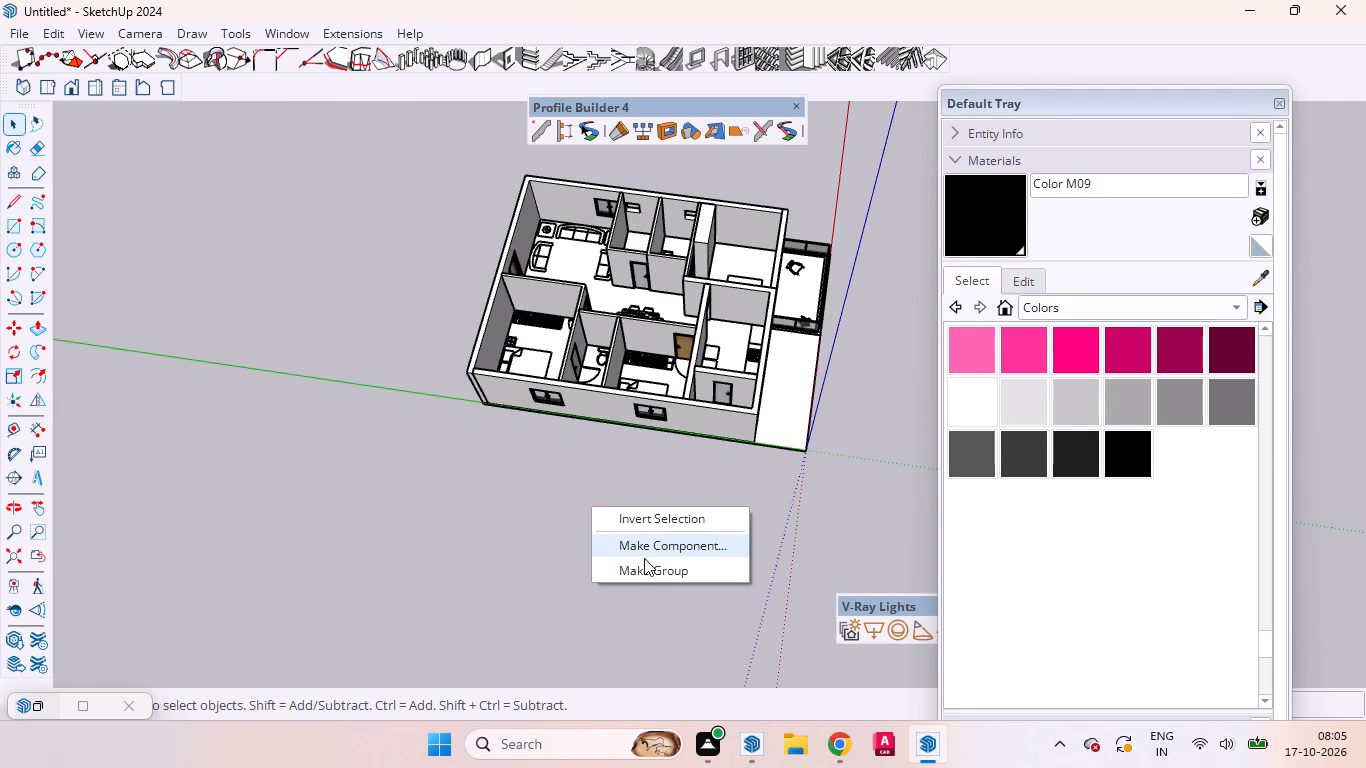
click(643, 570)
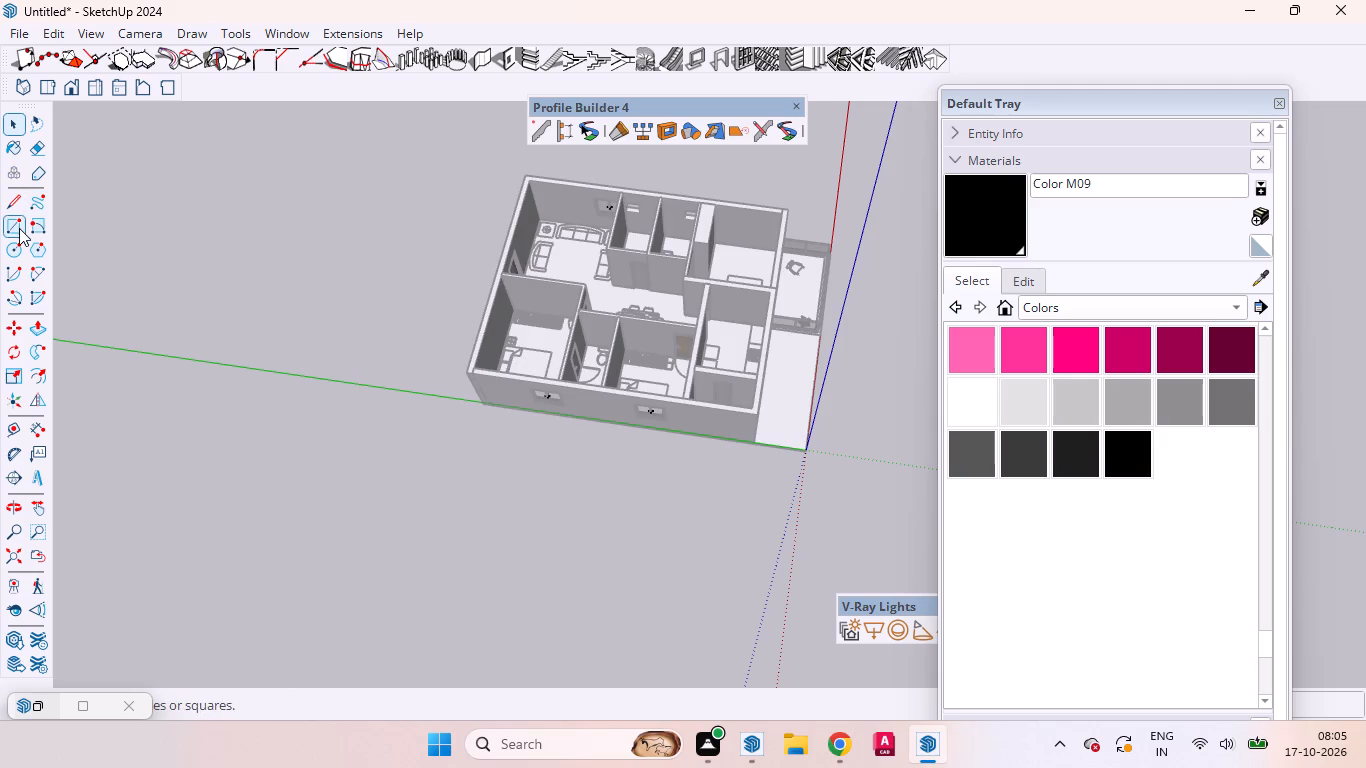
click(19, 228)
scroll(760, 345, up, 5)
scroll(762, 345, down, 3)
scroll(750, 345, up, 14)
scroll(517, 387, down, 6)
scroll(517, 387, up, 1)
scroll(517, 387, down, 1)
scroll(517, 387, up, 4)
scroll(514, 387, down, 1)
scroll(463, 382, up, 2)
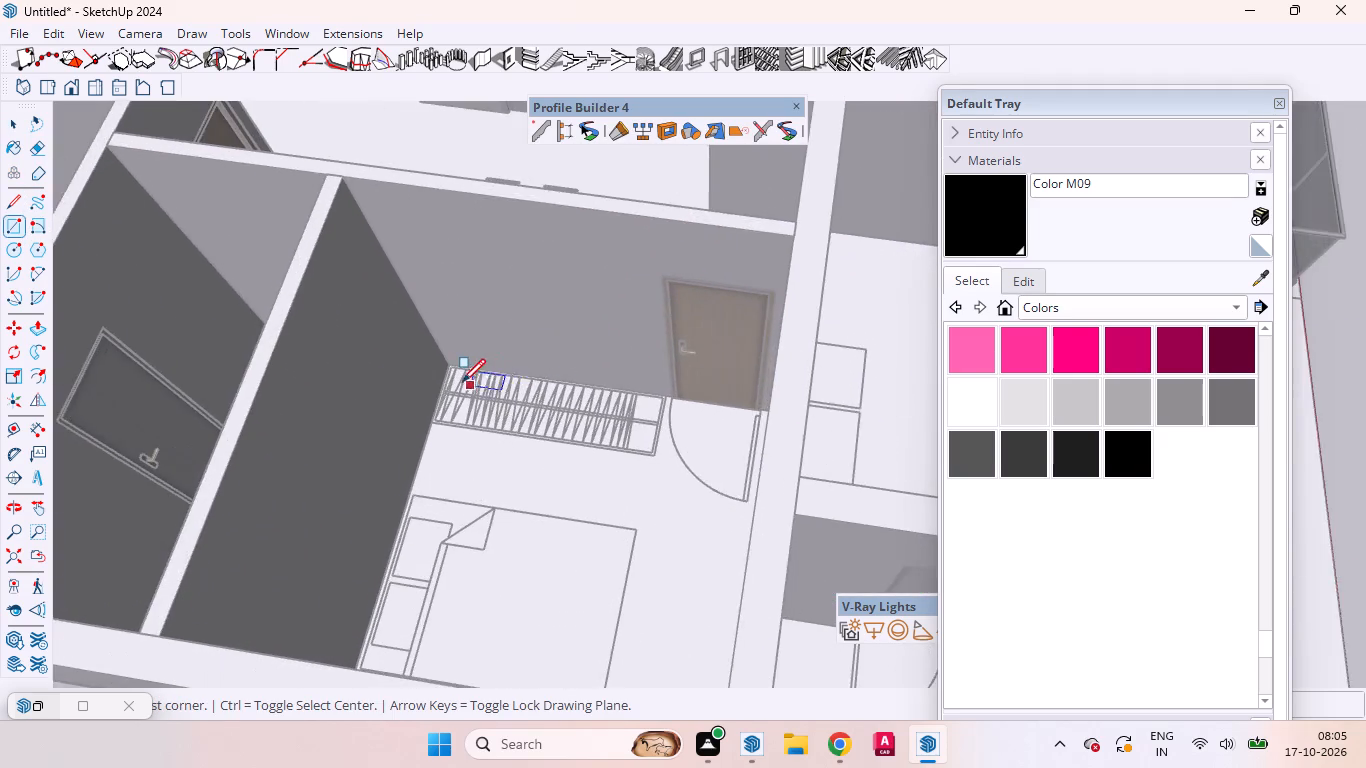
scroll(462, 382, up, 5)
scroll(443, 366, down, 2)
scroll(443, 366, up, 1)
scroll(443, 366, down, 4)
scroll(443, 366, up, 13)
click(456, 338)
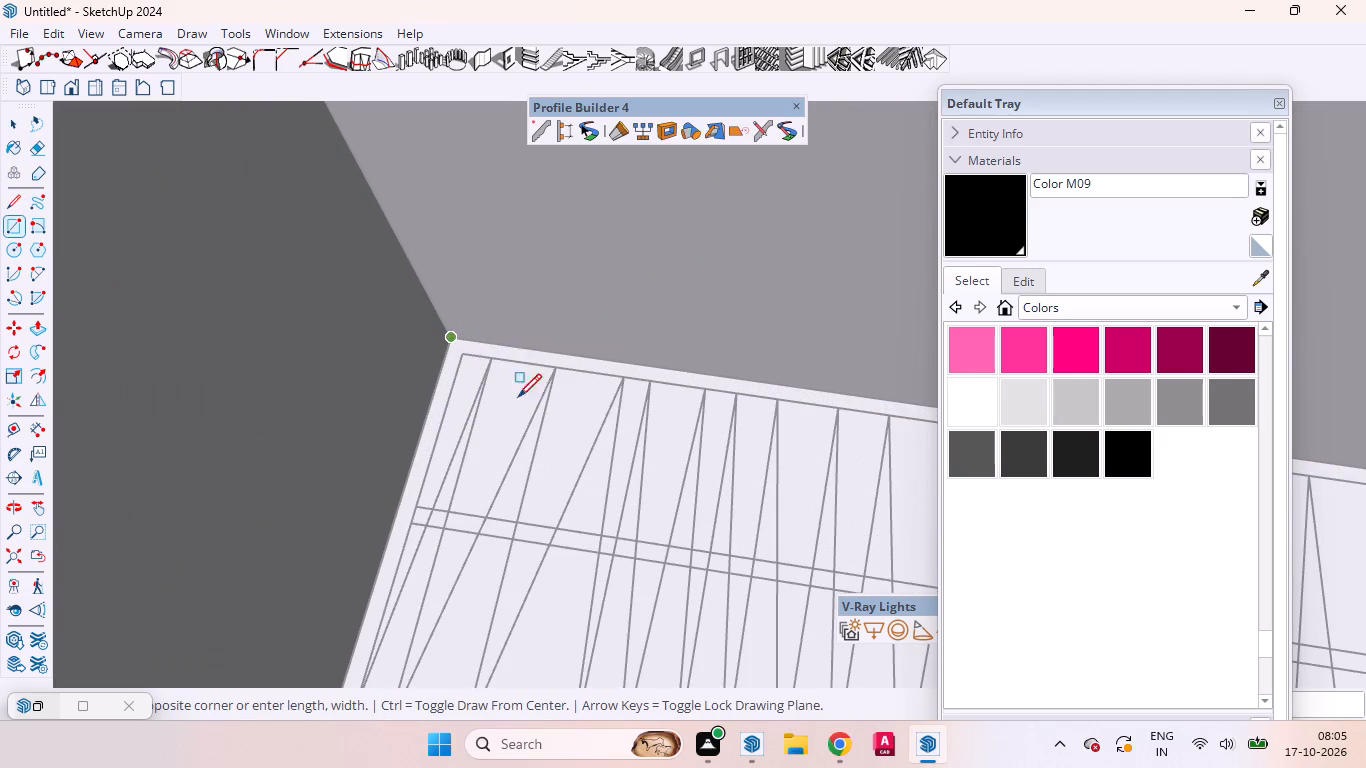
scroll(592, 468, down, 13)
scroll(526, 436, up, 1)
scroll(526, 436, down, 2)
scroll(526, 436, up, 1)
scroll(526, 436, down, 2)
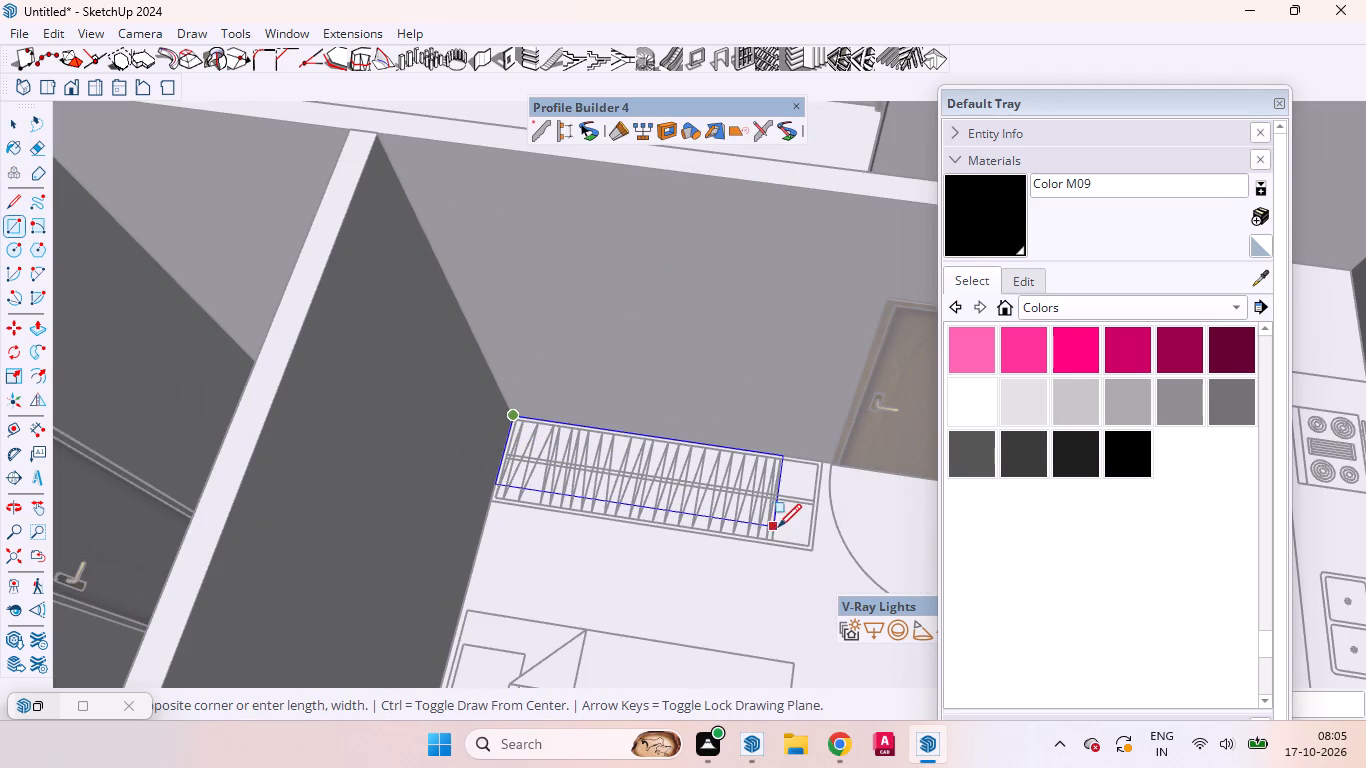
scroll(813, 546, up, 1)
scroll(813, 546, down, 1)
scroll(813, 546, up, 11)
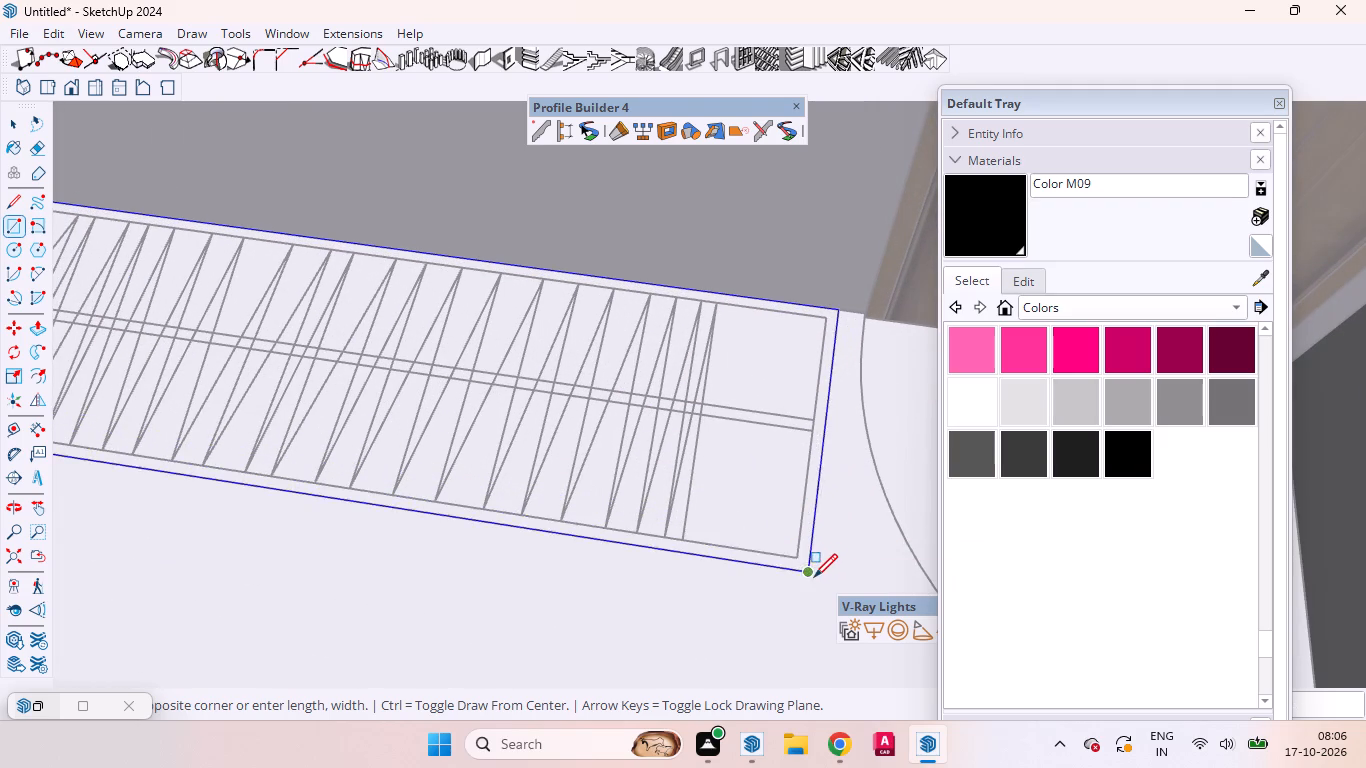
scroll(819, 583, up, 9)
scroll(813, 589, down, 2)
scroll(813, 589, up, 3)
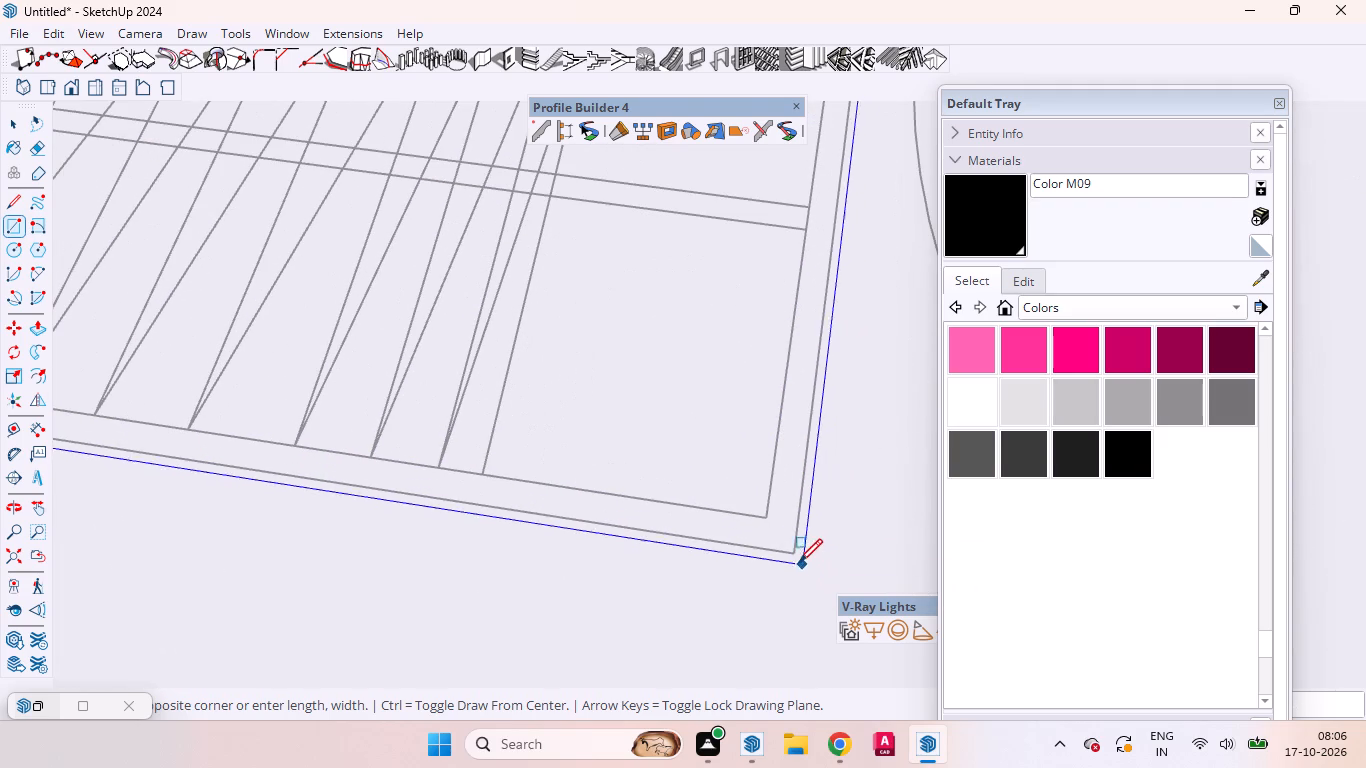
click(794, 555)
Push/Pull the middle bedroom's wardrobe rectangle up by the same height as the first wardrobe and leave its group.
key(p)
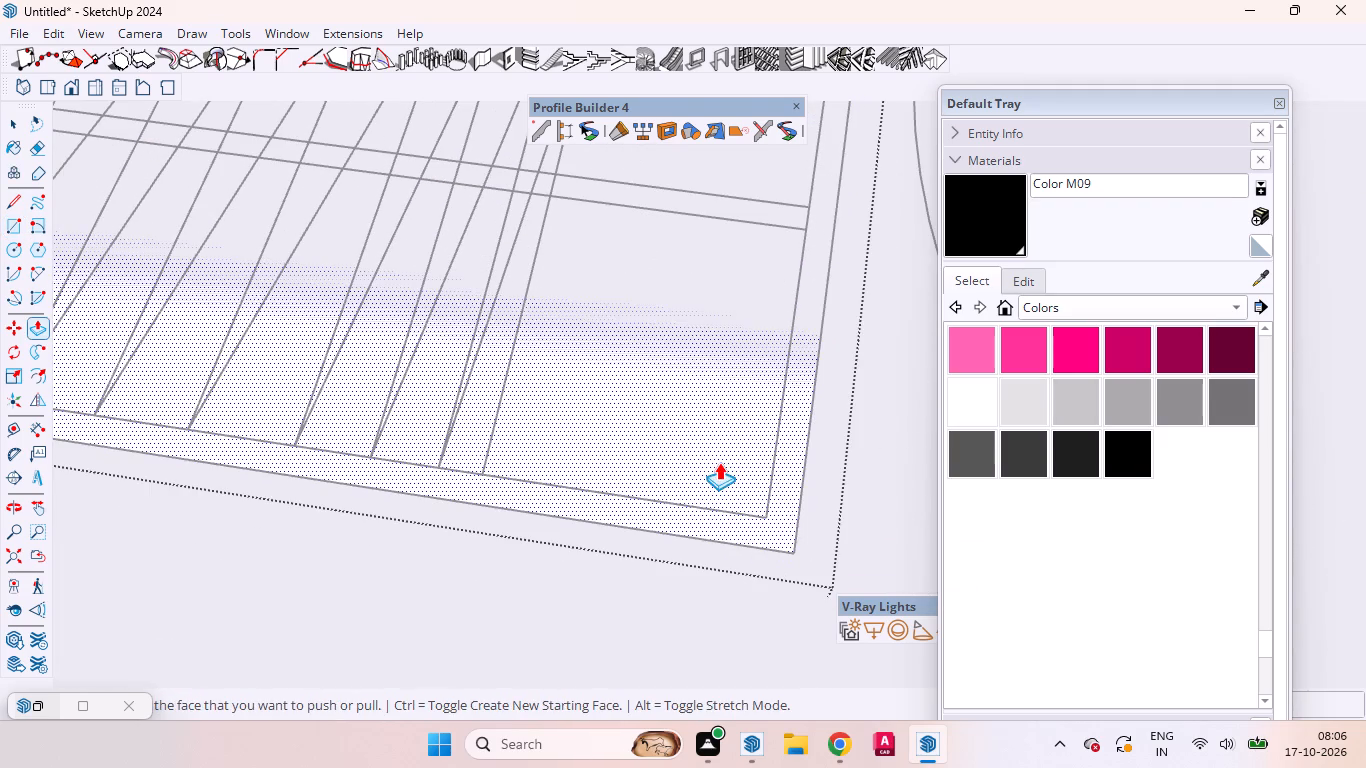
double_click(719, 462)
scroll(707, 459, down, 6)
scroll(707, 459, up, 1)
scroll(707, 459, down, 15)
scroll(734, 506, up, 1)
scroll(734, 507, down, 5)
scroll(734, 510, up, 1)
scroll(734, 512, down, 6)
scroll(741, 528, up, 1)
scroll(741, 528, down, 3)
scroll(741, 524, up, 1)
scroll(741, 524, down, 5)
key(space)
scroll(731, 501, down, 17)
scroll(728, 423, up, 1)
scroll(729, 422, down, 3)
click(719, 578)
In a new group, draw a rectangle over the wardrobe outline on the floor of the corner bedroom beside the living room.
middle_drag(657, 531, 882, 531)
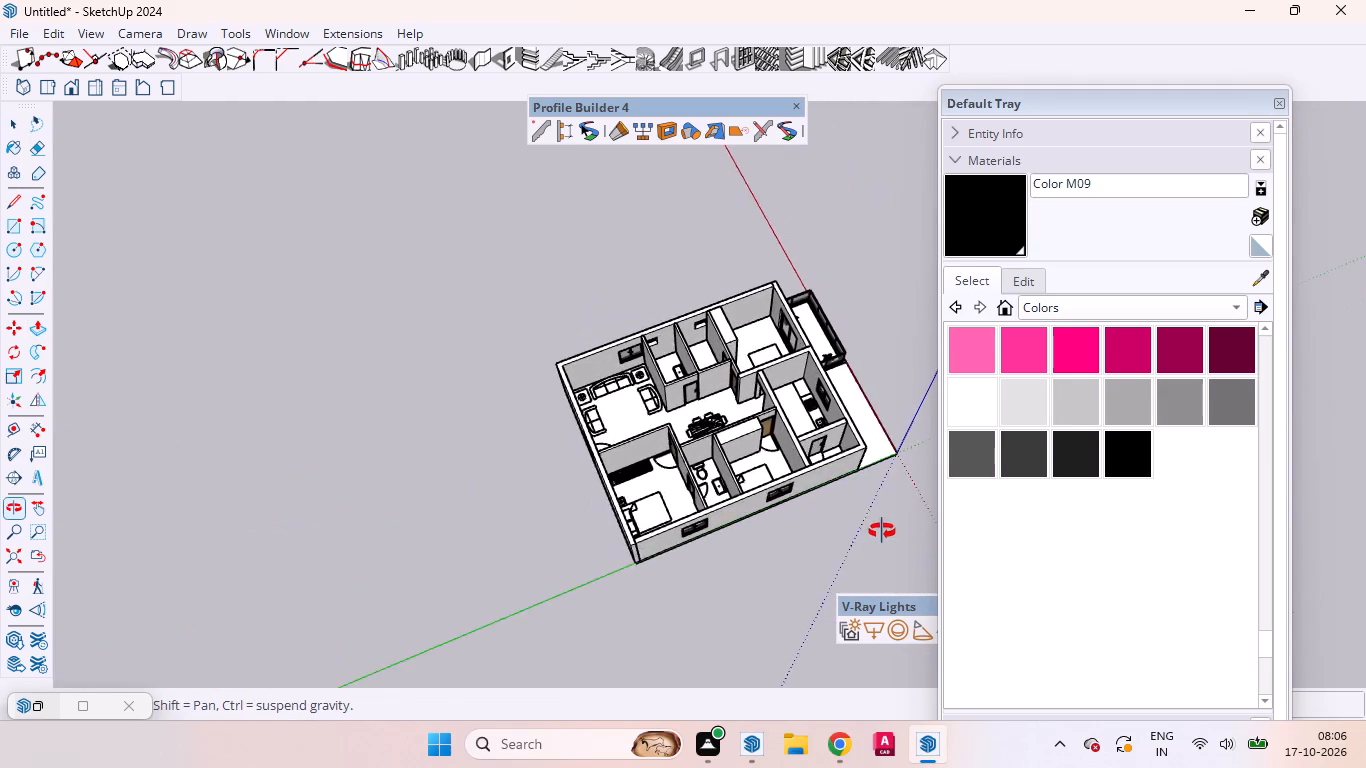
middle_drag(882, 531, 884, 535)
scroll(680, 457, up, 6)
middle_drag(695, 494, 555, 478)
right_click(278, 437)
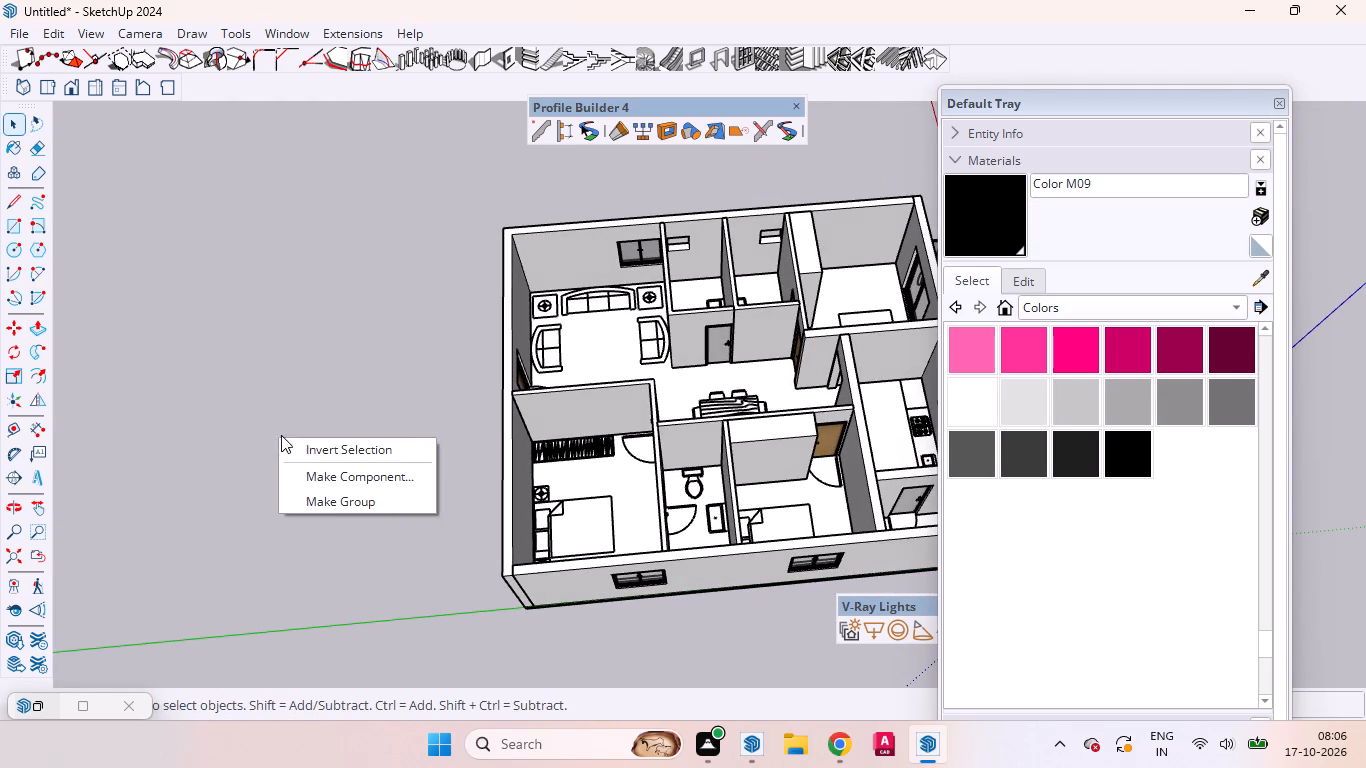
click(336, 502)
scroll(532, 466, up, 6)
scroll(534, 464, down, 2)
scroll(531, 460, up, 9)
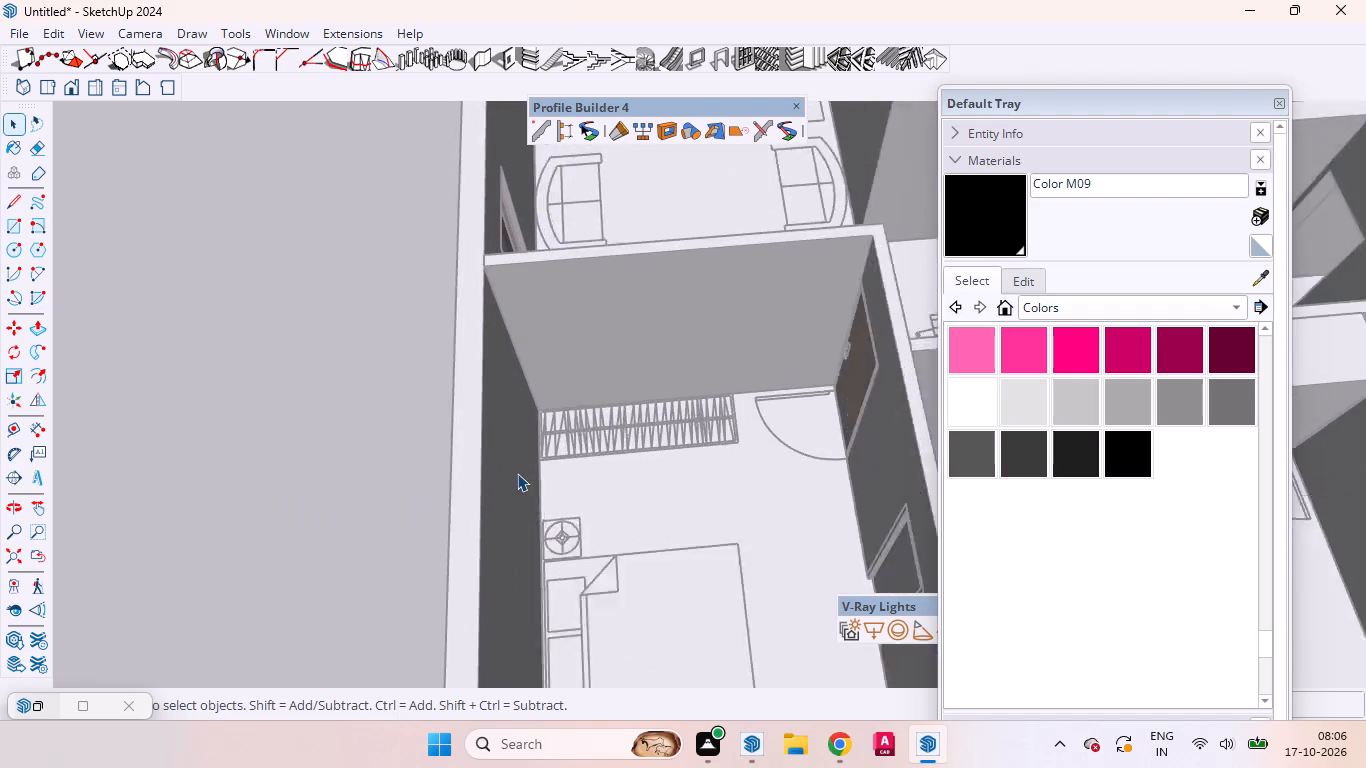
scroll(517, 473, up, 1)
key(r)
scroll(561, 414, up, 3)
scroll(562, 412, down, 2)
scroll(562, 412, up, 11)
scroll(549, 393, down, 1)
scroll(538, 384, up, 2)
scroll(537, 384, down, 1)
scroll(537, 384, up, 3)
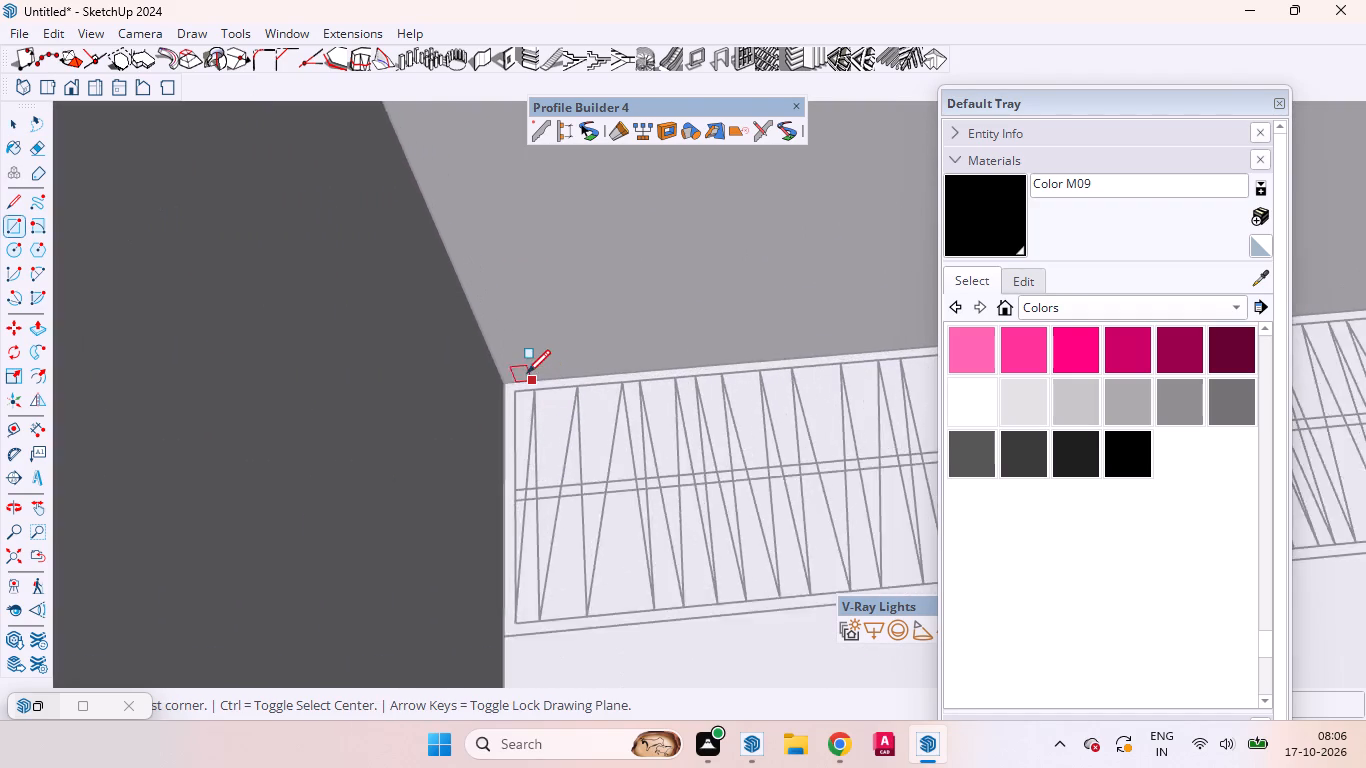
scroll(527, 373, up, 9)
click(475, 404)
scroll(524, 473, down, 4)
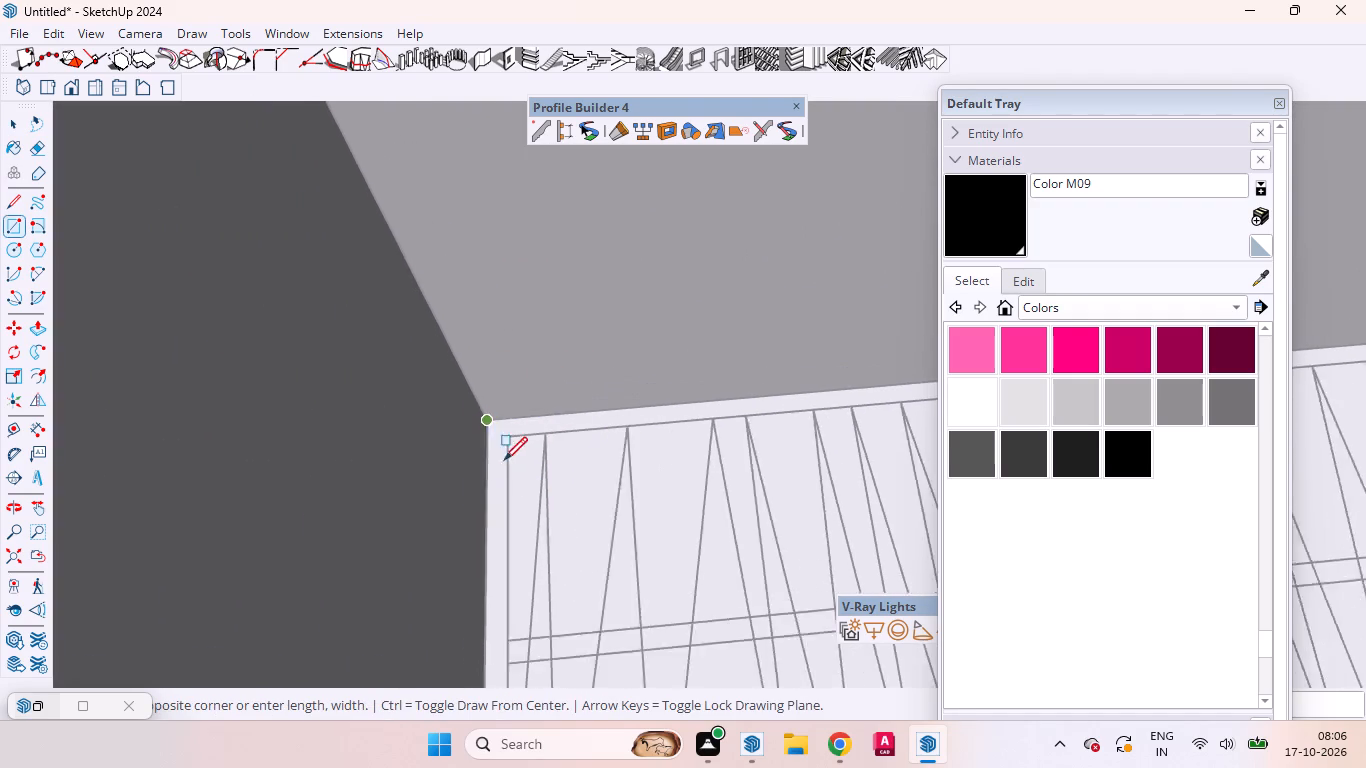
scroll(504, 460, down, 9)
scroll(494, 459, up, 1)
scroll(494, 459, down, 7)
scroll(494, 459, up, 1)
scroll(494, 459, down, 16)
scroll(834, 533, up, 1)
scroll(833, 532, down, 1)
scroll(832, 532, up, 4)
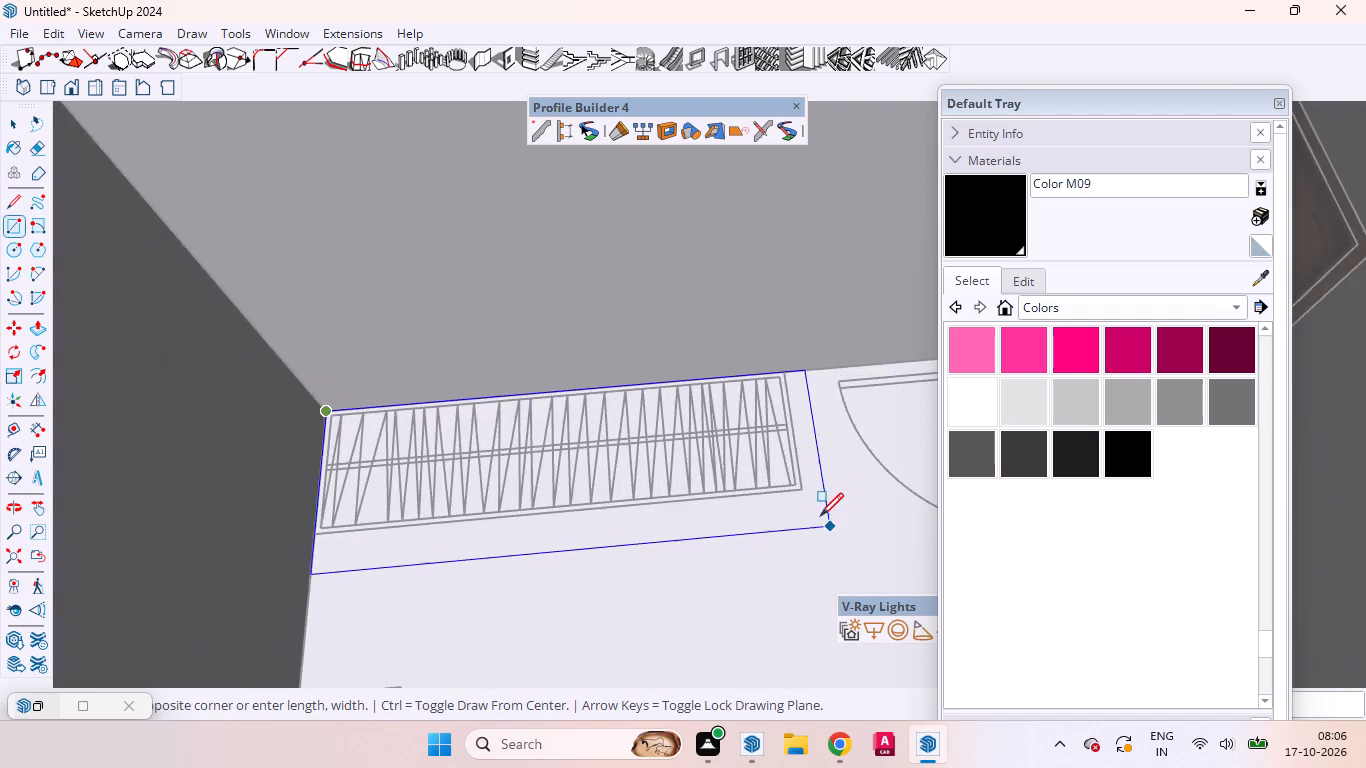
scroll(820, 516, up, 6)
scroll(811, 502, down, 2)
scroll(811, 501, up, 4)
scroll(808, 487, down, 1)
scroll(808, 487, up, 3)
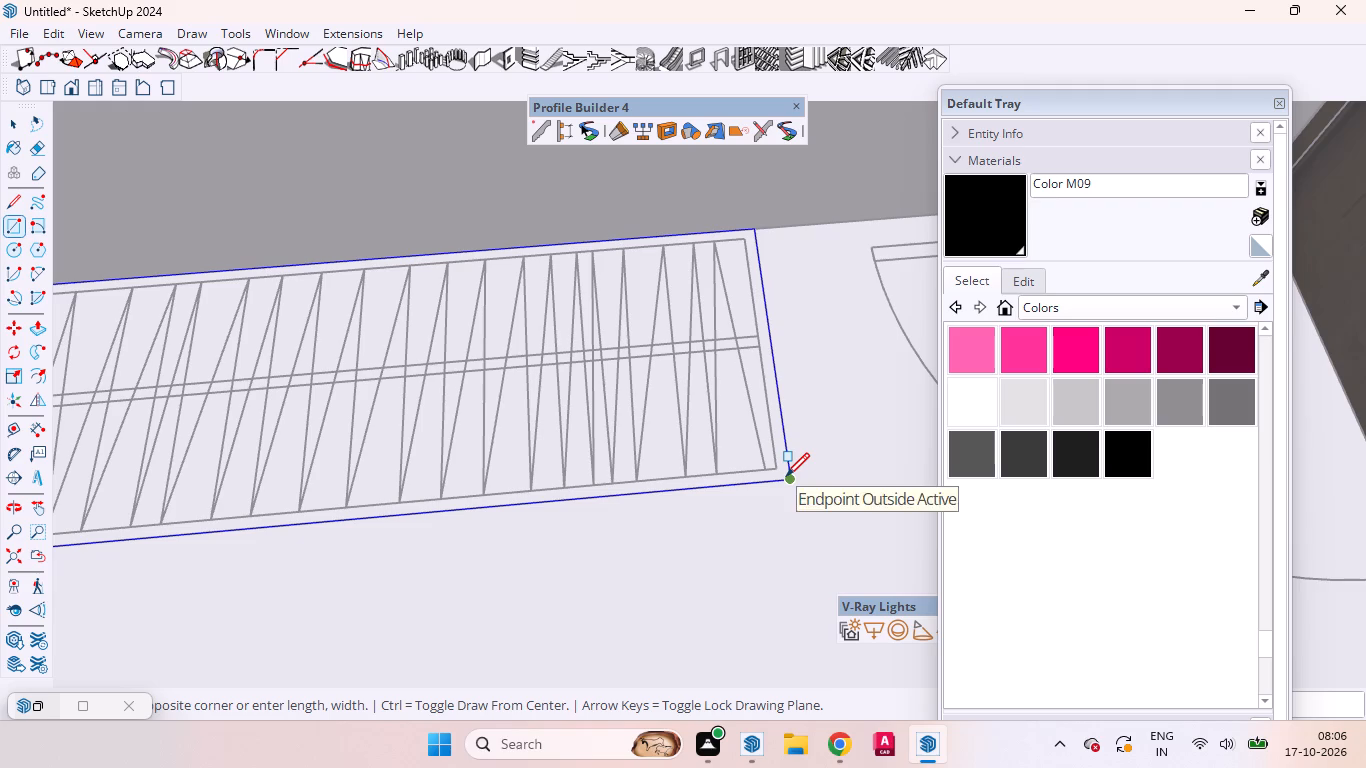
click(788, 484)
Push/Pull the corner bedroom's wardrobe rectangle up by the same height as the other wardrobes and leave its group.
key(p)
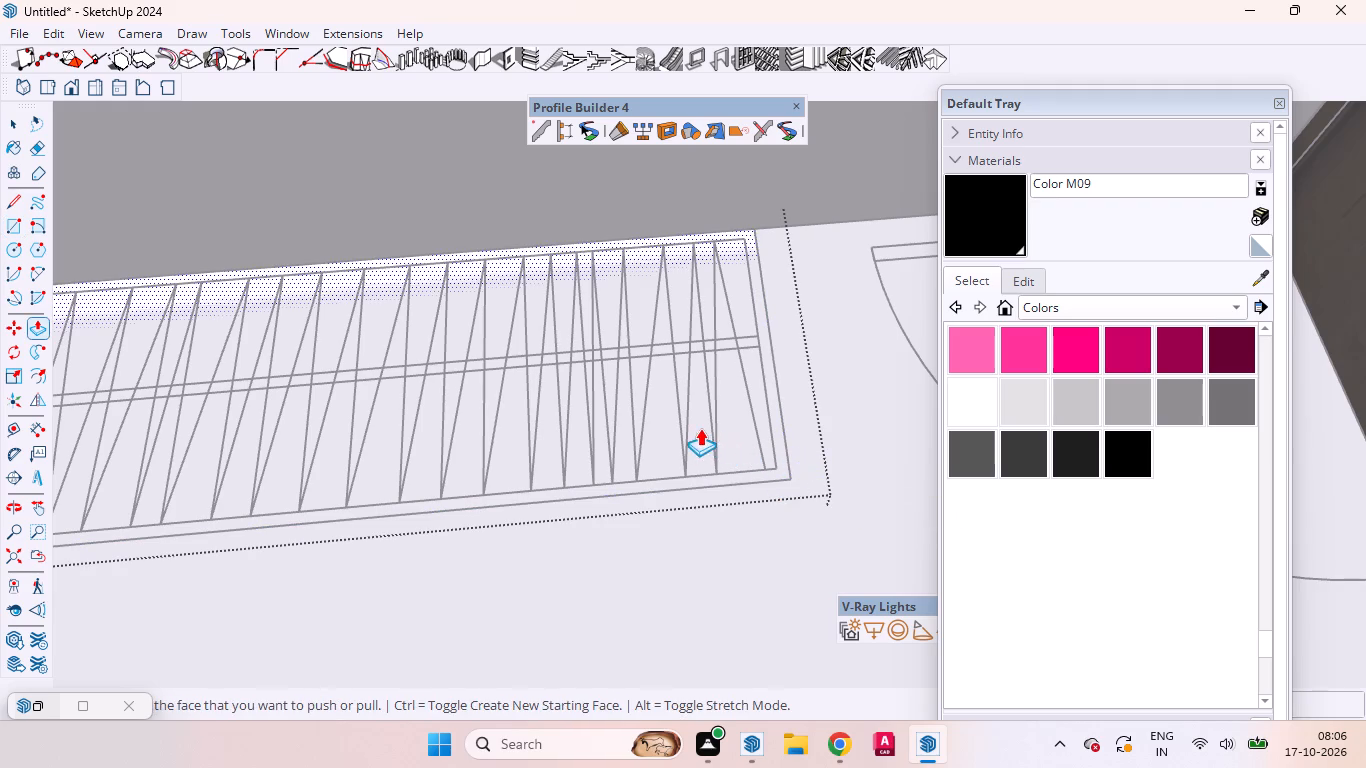
double_click(692, 425)
scroll(759, 434, down, 7)
scroll(759, 438, up, 4)
scroll(759, 441, down, 7)
scroll(743, 466, up, 1)
scroll(743, 469, down, 1)
scroll(742, 473, up, 5)
scroll(742, 473, down, 10)
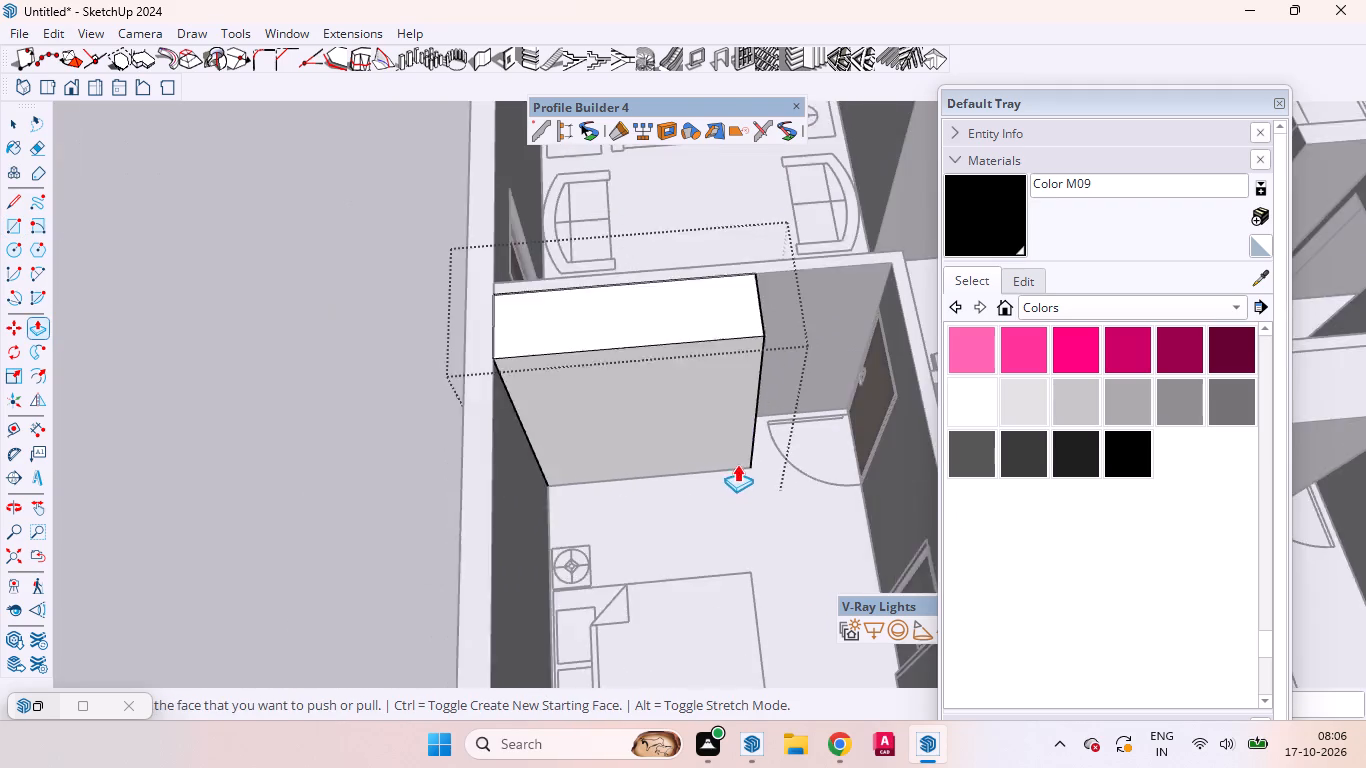
scroll(737, 464, down, 4)
scroll(736, 447, up, 3)
key(space)
click(352, 419)
Measure the depth of the corner bedroom's wardrobe across the short top edge at its door end.
scroll(352, 395, down, 6)
middle_drag(568, 411, 514, 381)
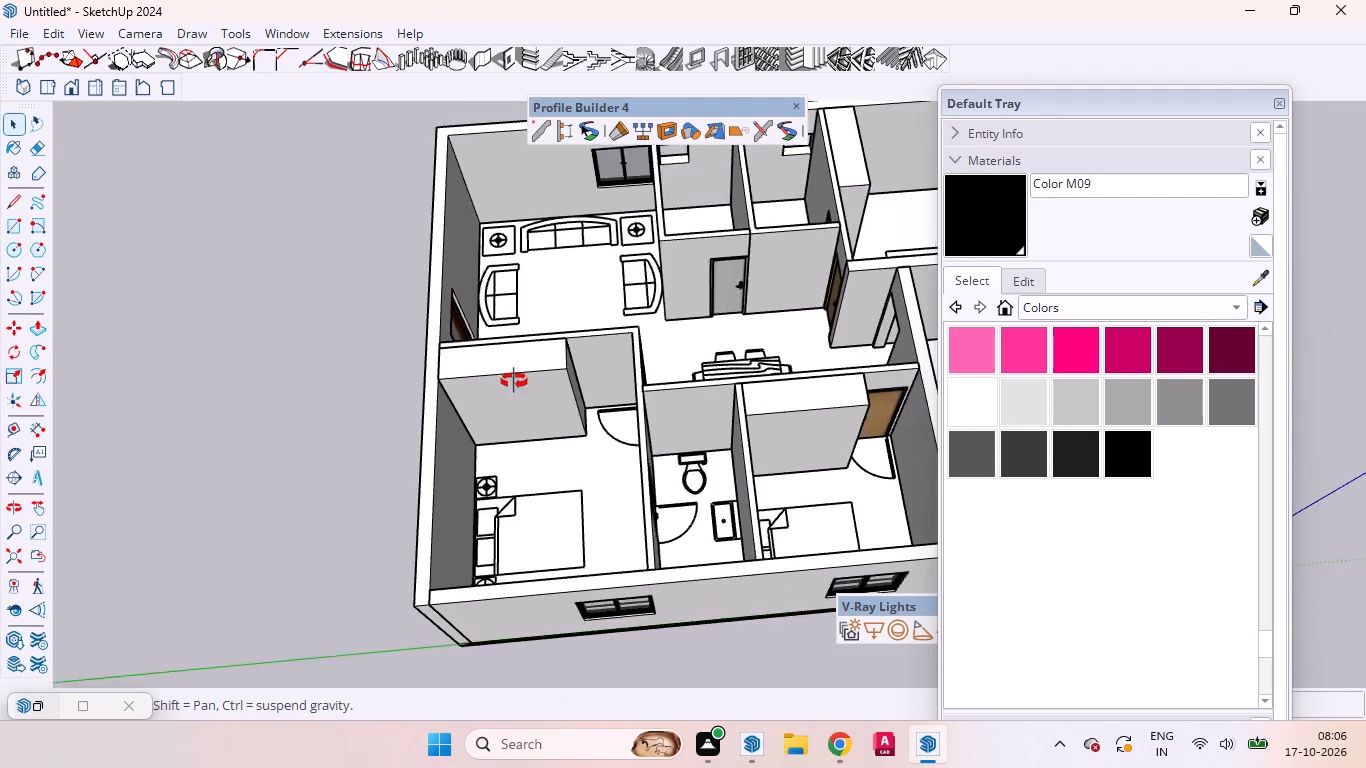
middle_drag(514, 381, 430, 321)
scroll(565, 348, up, 1)
scroll(567, 350, down, 4)
middle_drag(674, 441, 309, 439)
scroll(702, 186, up, 6)
scroll(719, 203, down, 1)
scroll(721, 204, up, 3)
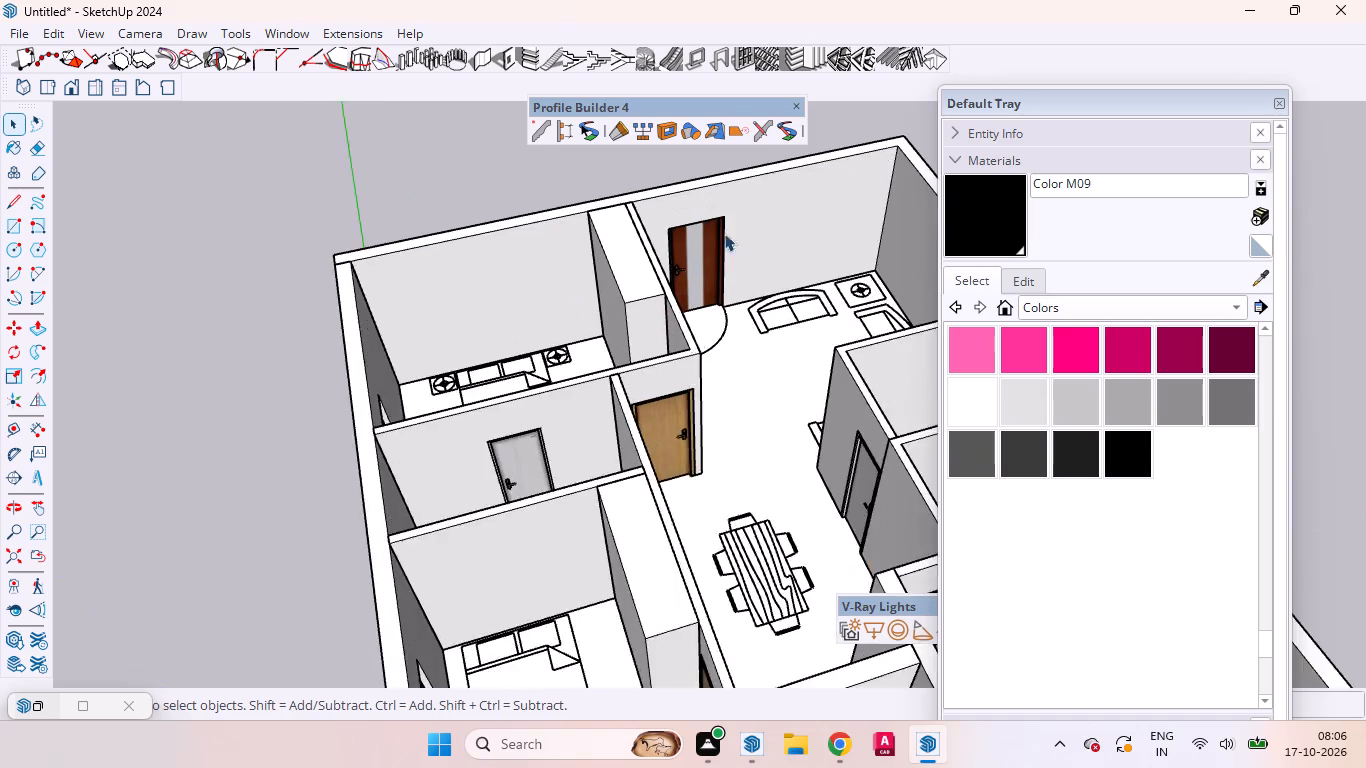
scroll(724, 233, up, 8)
middle_drag(628, 507, 641, 607)
scroll(627, 356, down, 3)
scroll(627, 355, up, 2)
scroll(628, 351, down, 1)
scroll(629, 351, up, 10)
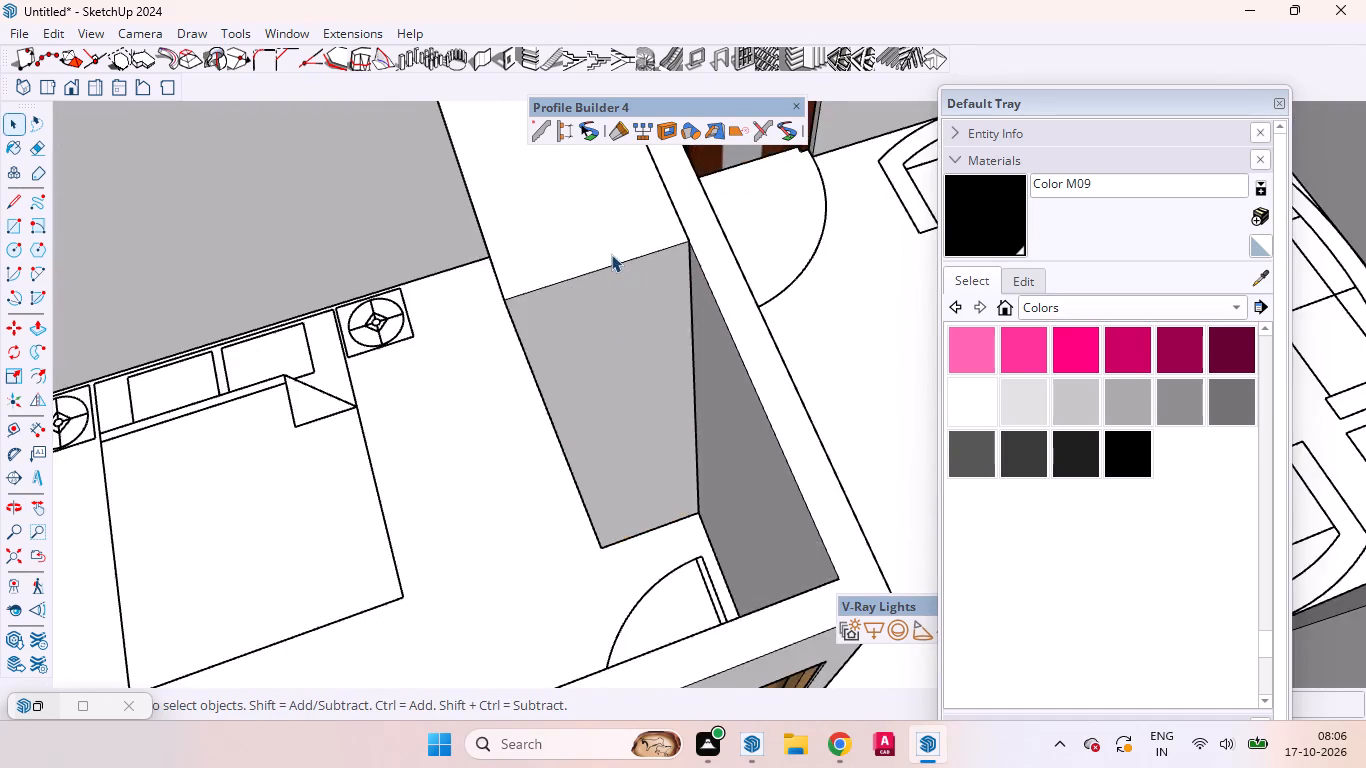
scroll(611, 254, up, 3)
key(d)
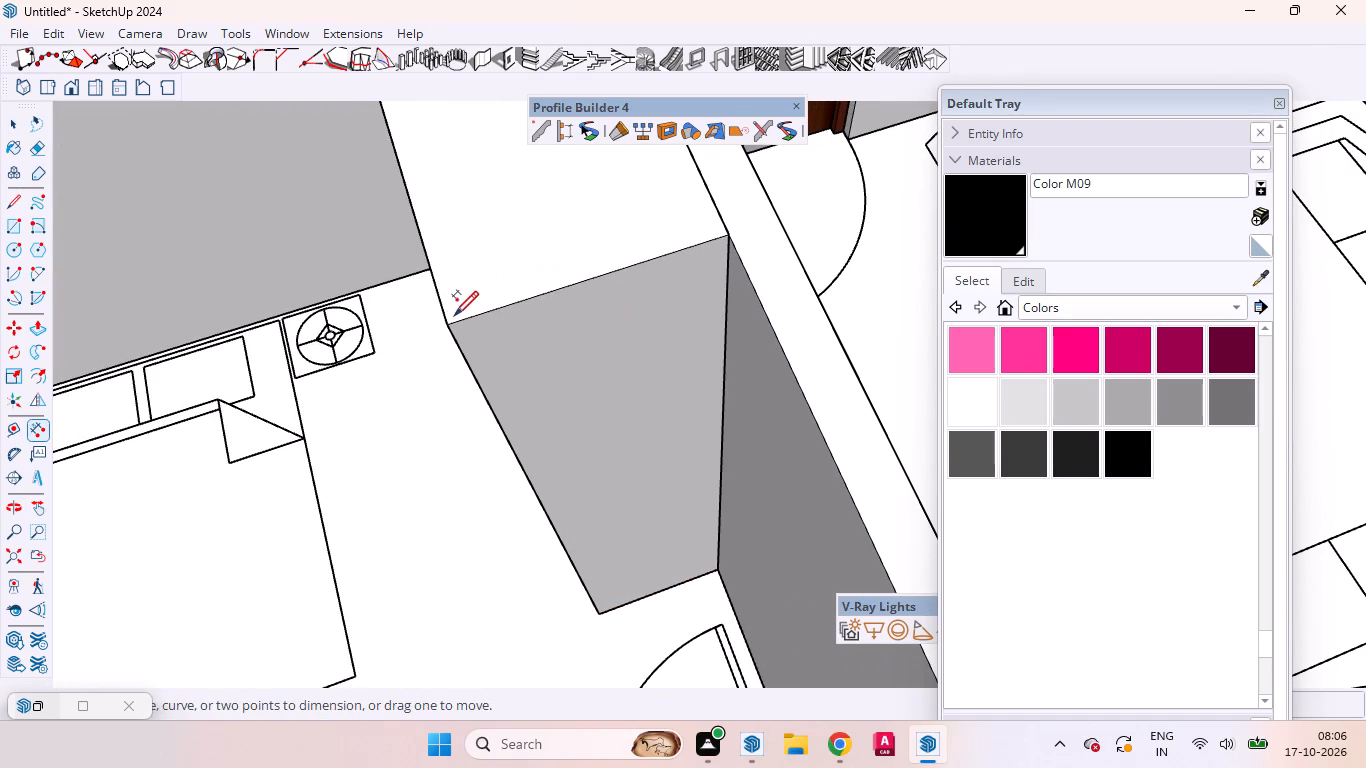
click(447, 318)
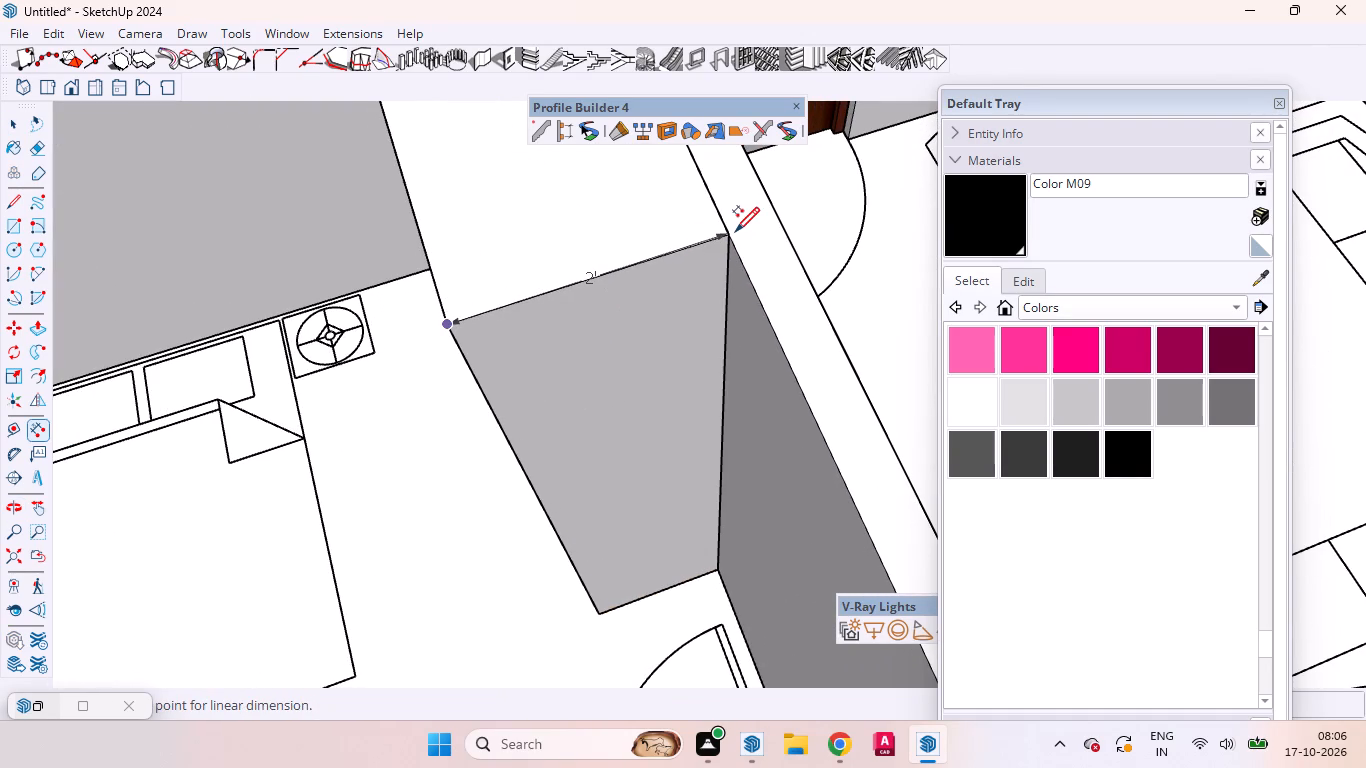
key(space)
Examine the three bedroom wardrobes and the whole house from several sides, finishing close to the balcony bedroom's wardrobe.
scroll(757, 360, down, 11)
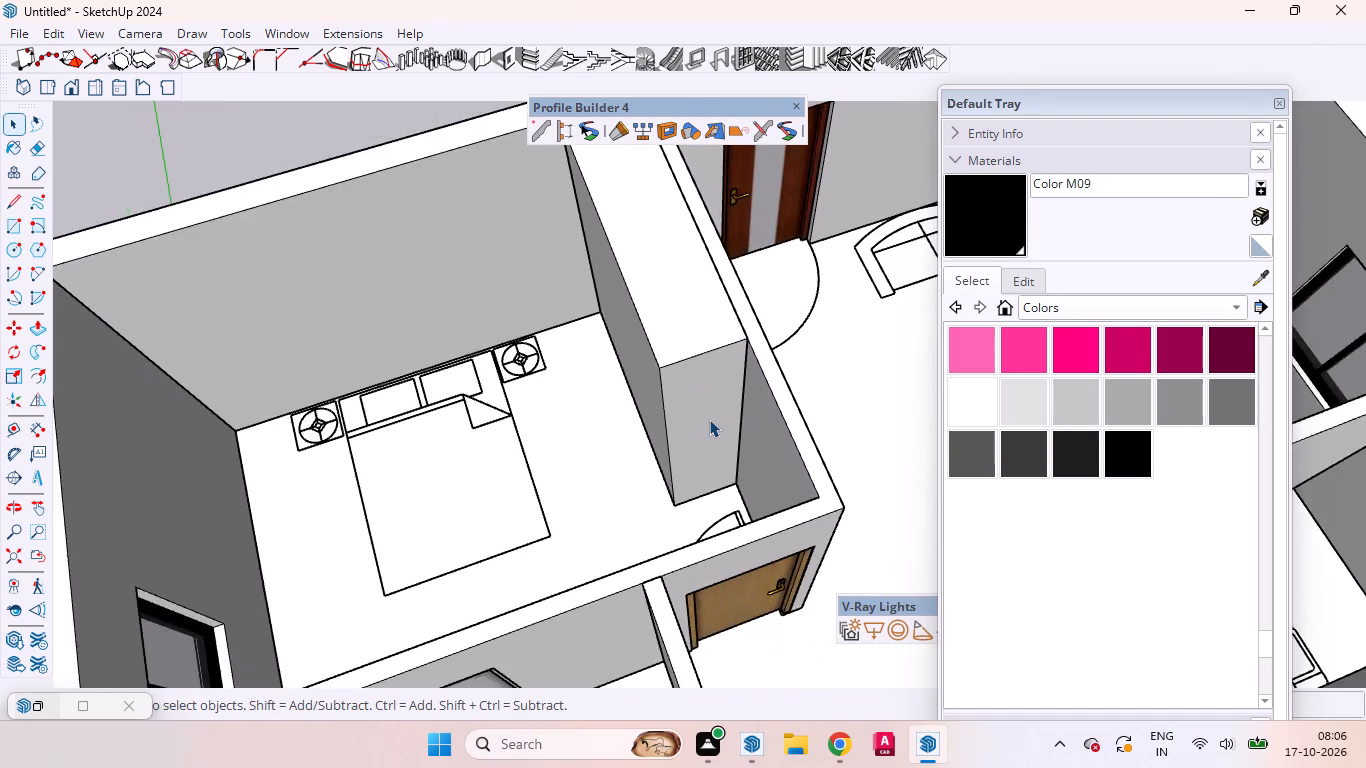
scroll(709, 416, down, 2)
scroll(709, 416, up, 1)
scroll(708, 416, down, 2)
middle_drag(719, 404, 905, 498)
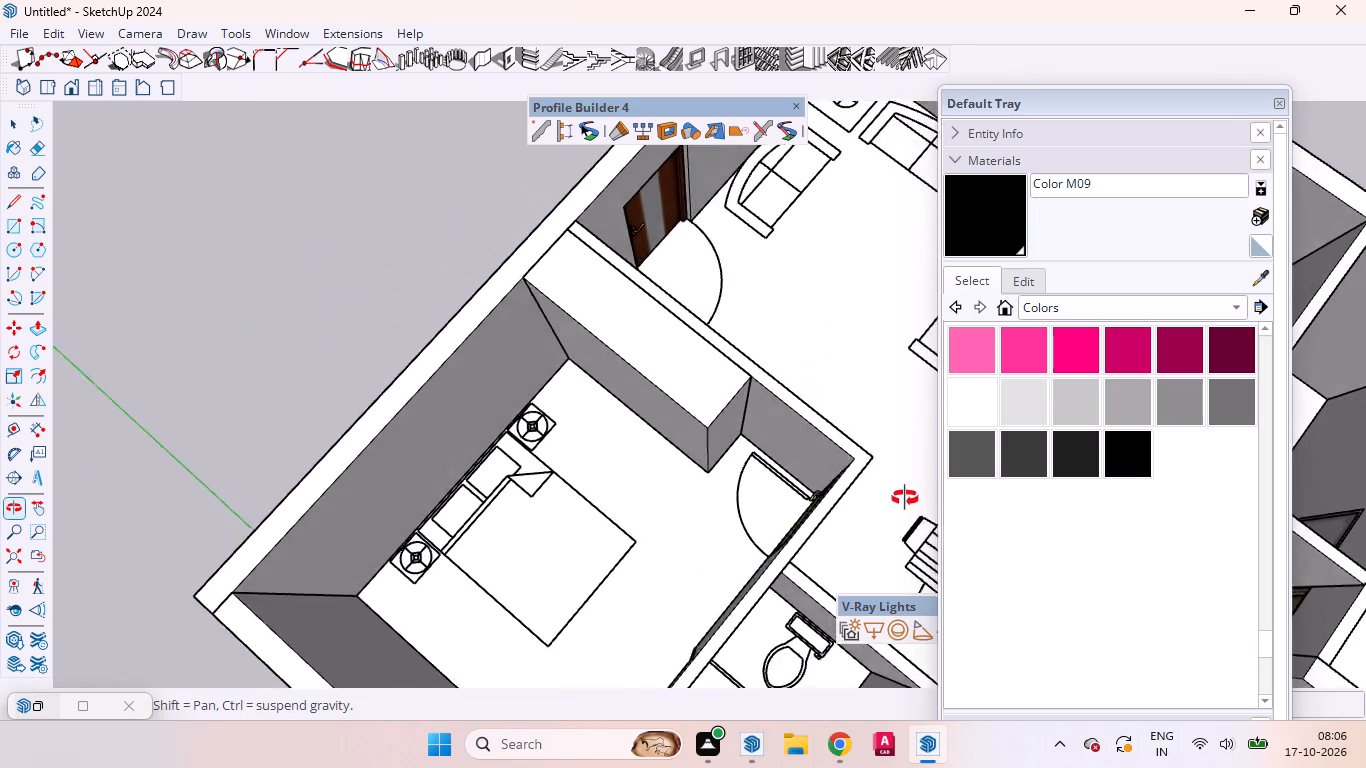
middle_drag(905, 498, 739, 419)
scroll(624, 390, down, 6)
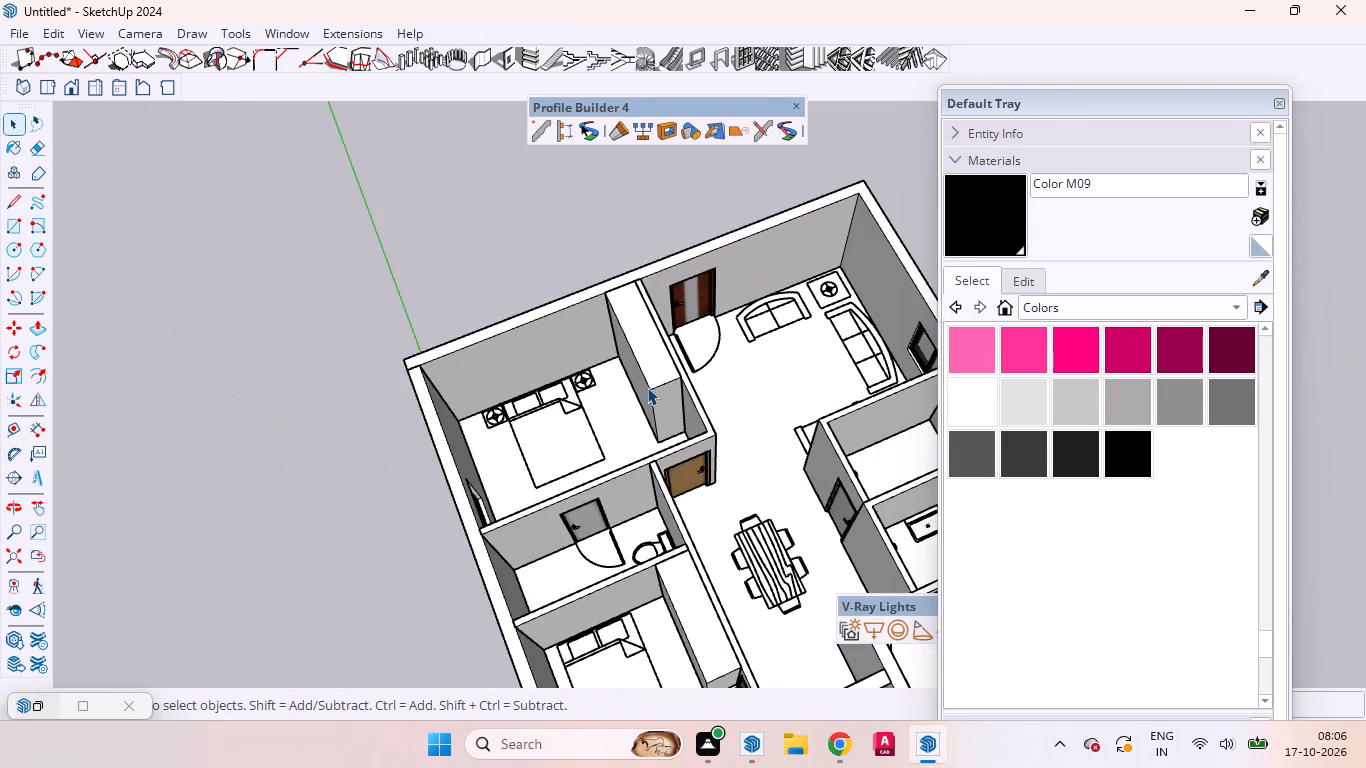
scroll(647, 387, down, 5)
scroll(647, 387, up, 2)
scroll(647, 387, down, 1)
middle_drag(706, 460, 518, 279)
scroll(675, 295, down, 5)
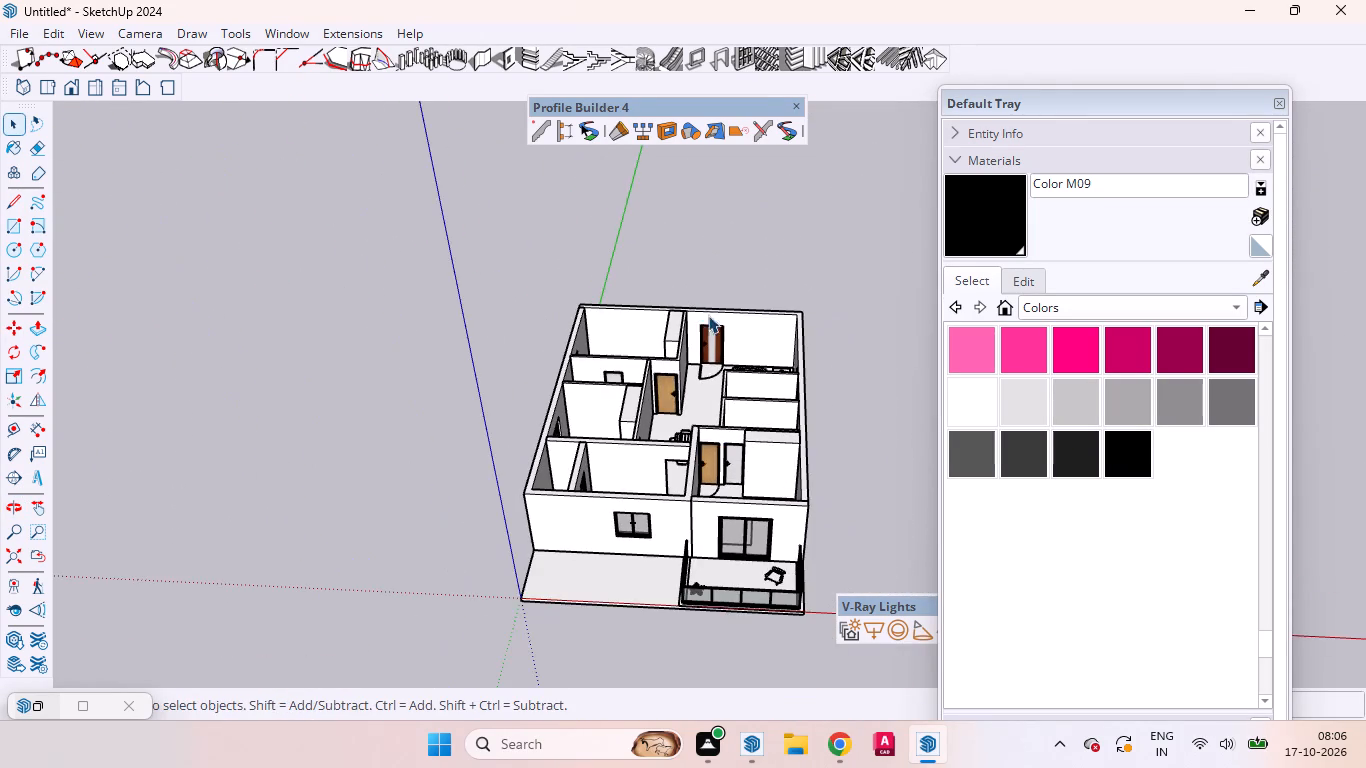
middle_drag(763, 527, 547, 484)
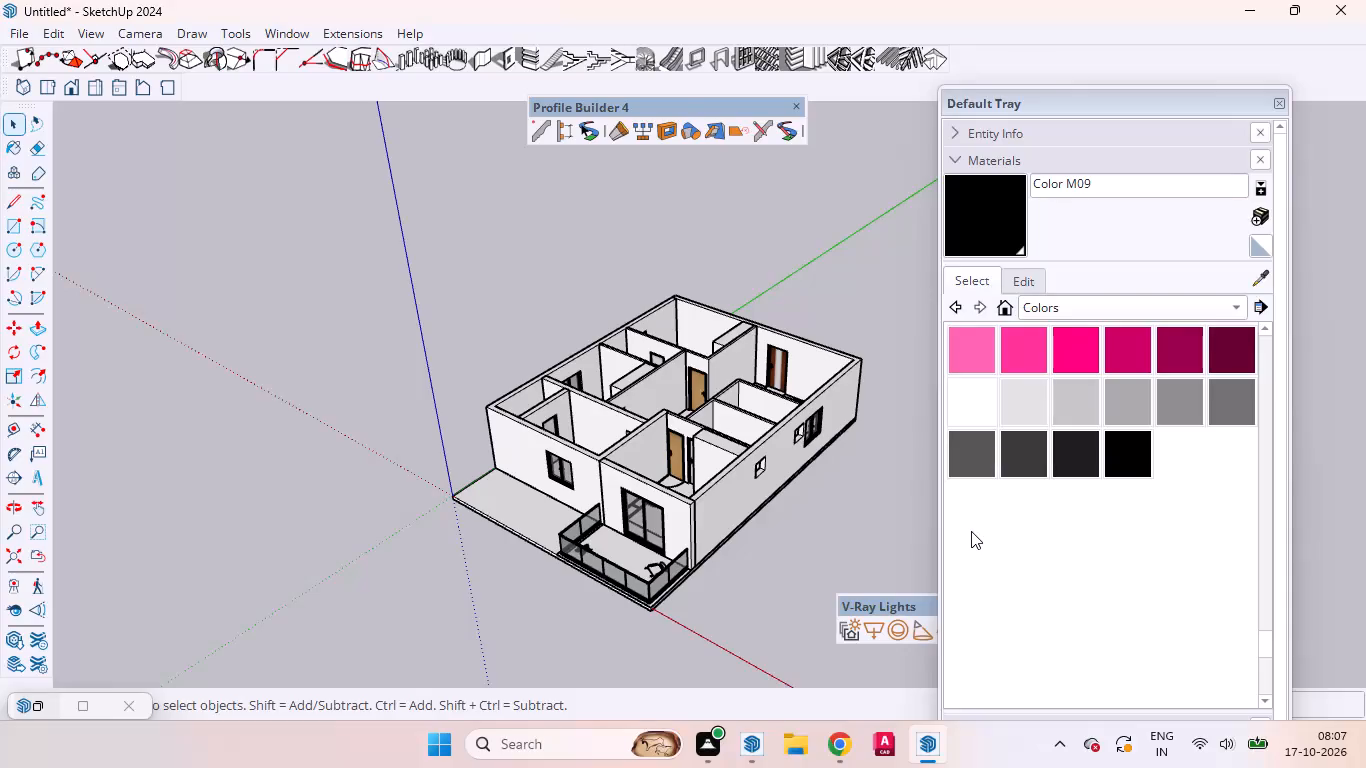
click(12, 504)
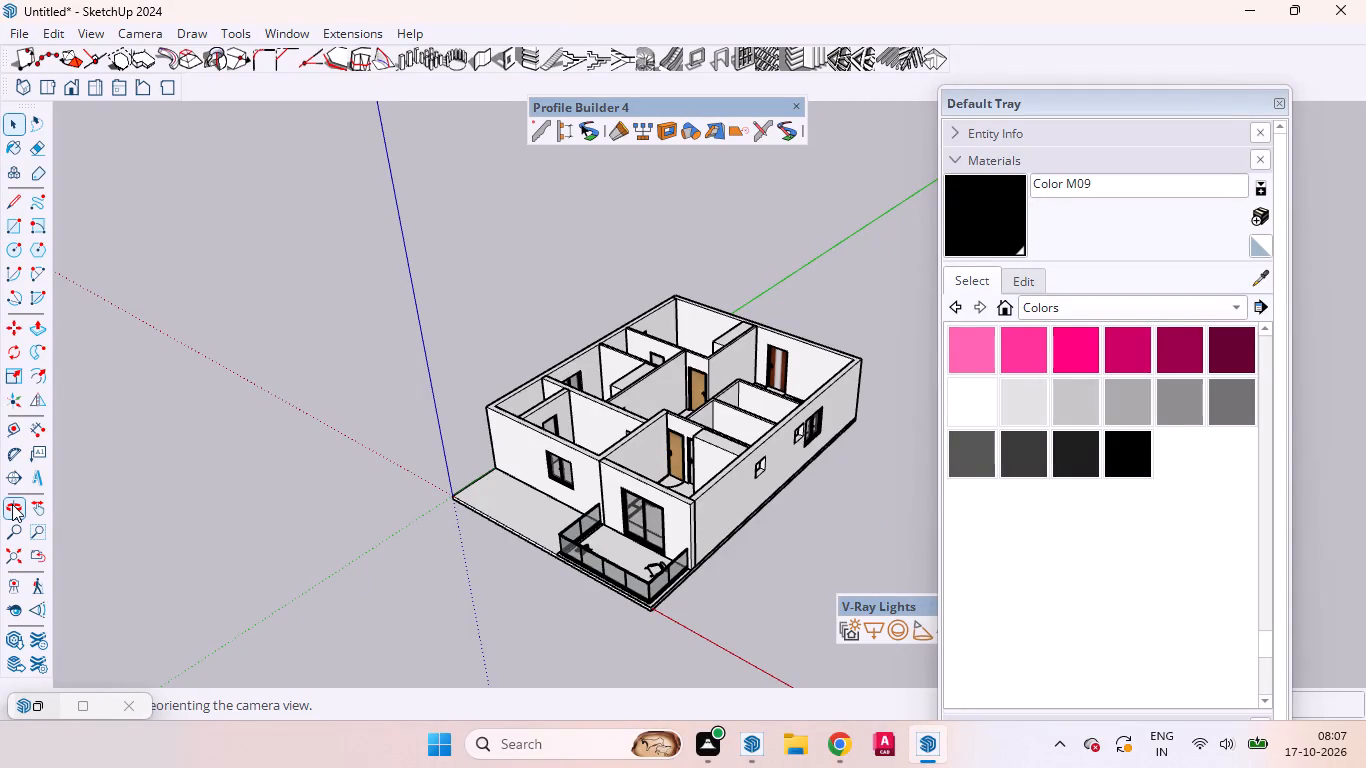
drag(349, 486, 789, 525)
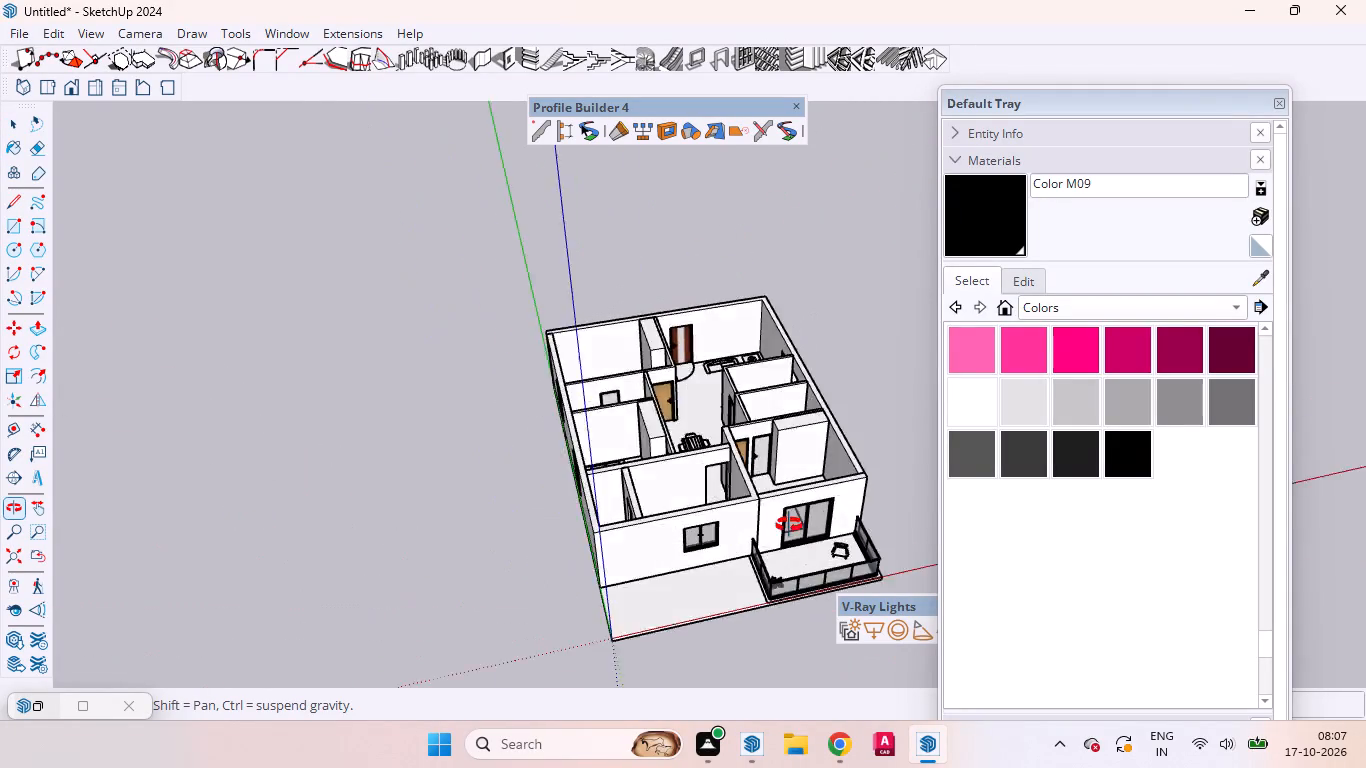
drag(789, 525, 655, 576)
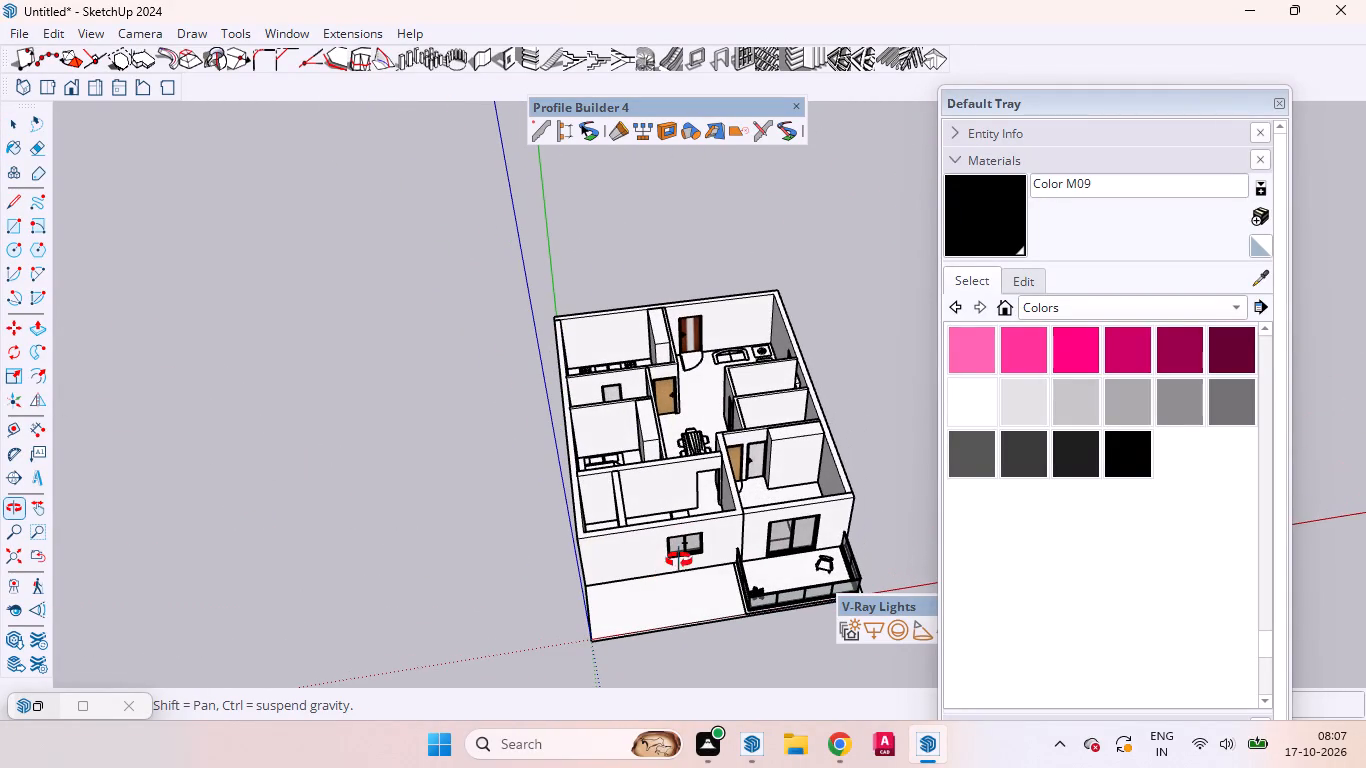
ctrl+scroll(691, 513, up, 6)
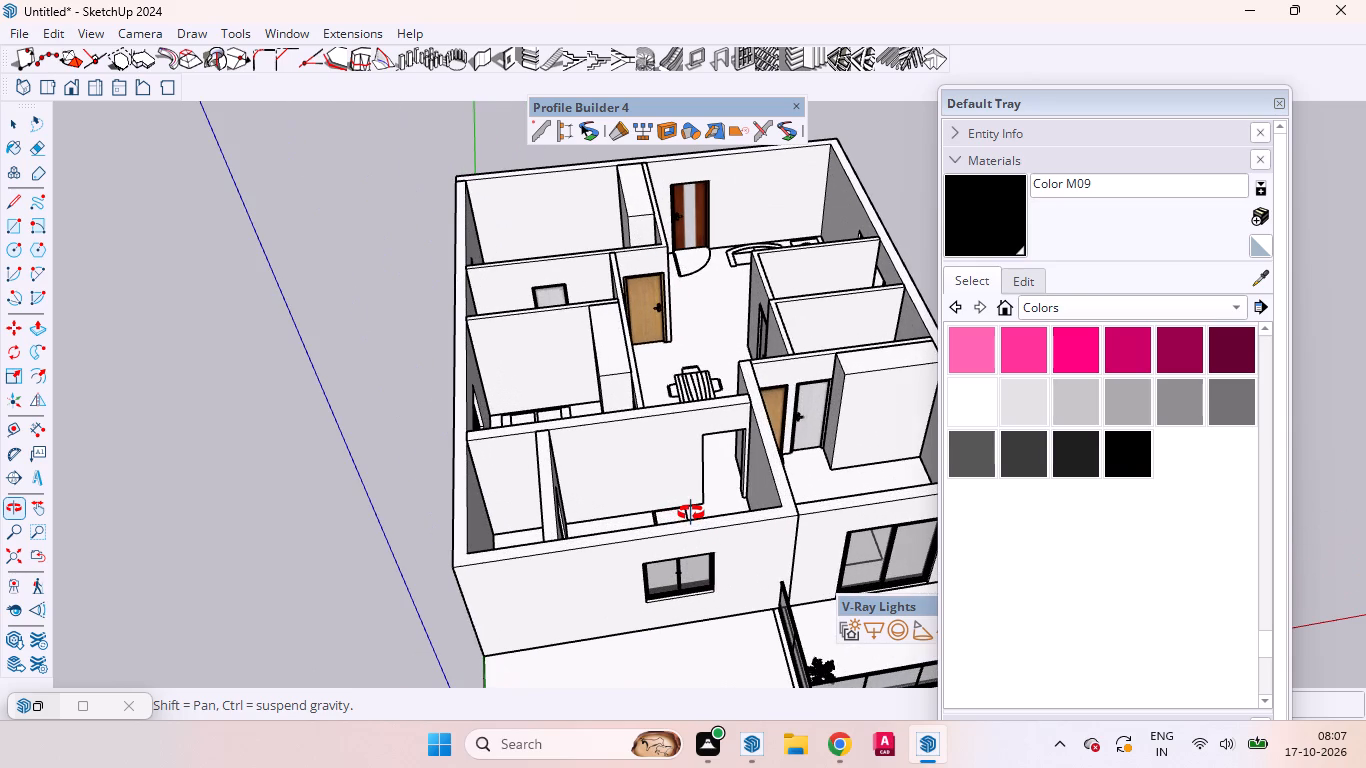
ctrl+scroll(691, 513, down, 4)
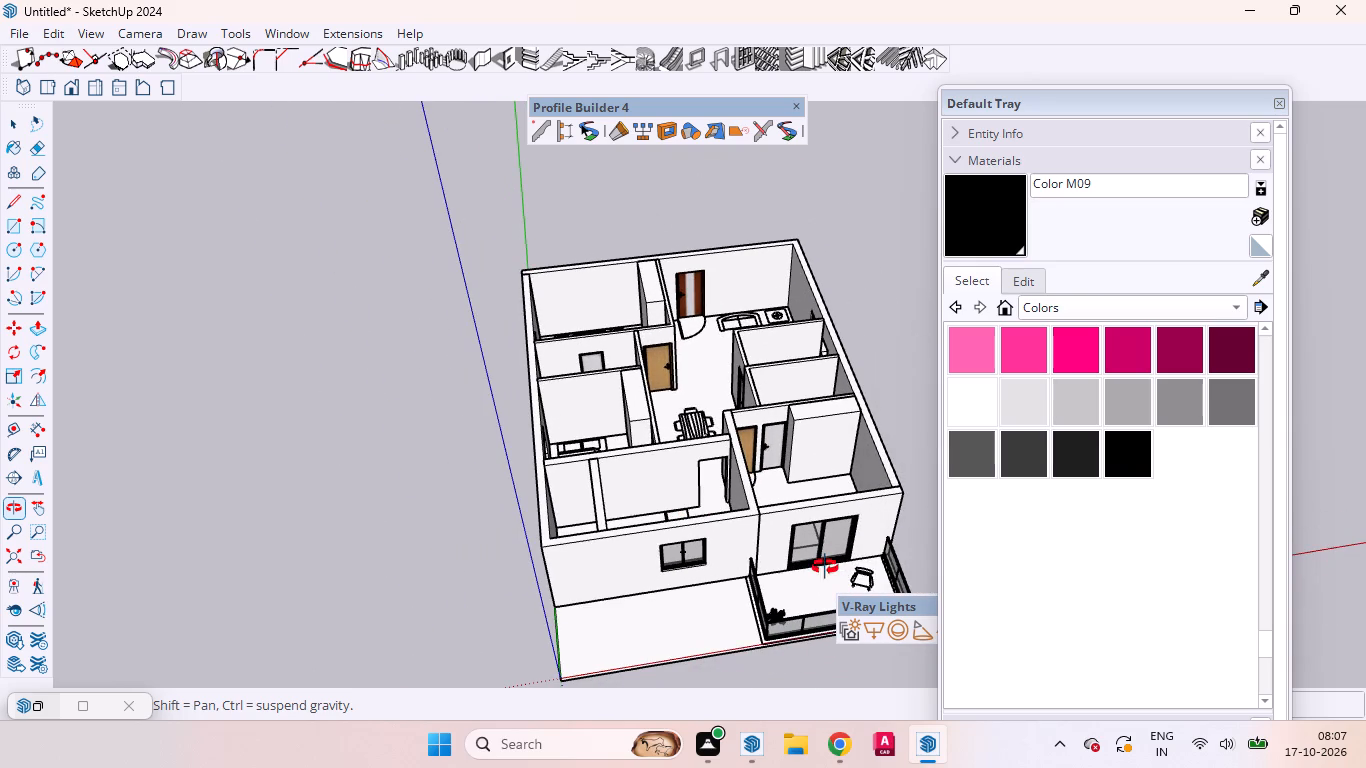
drag(776, 604, 713, 541)
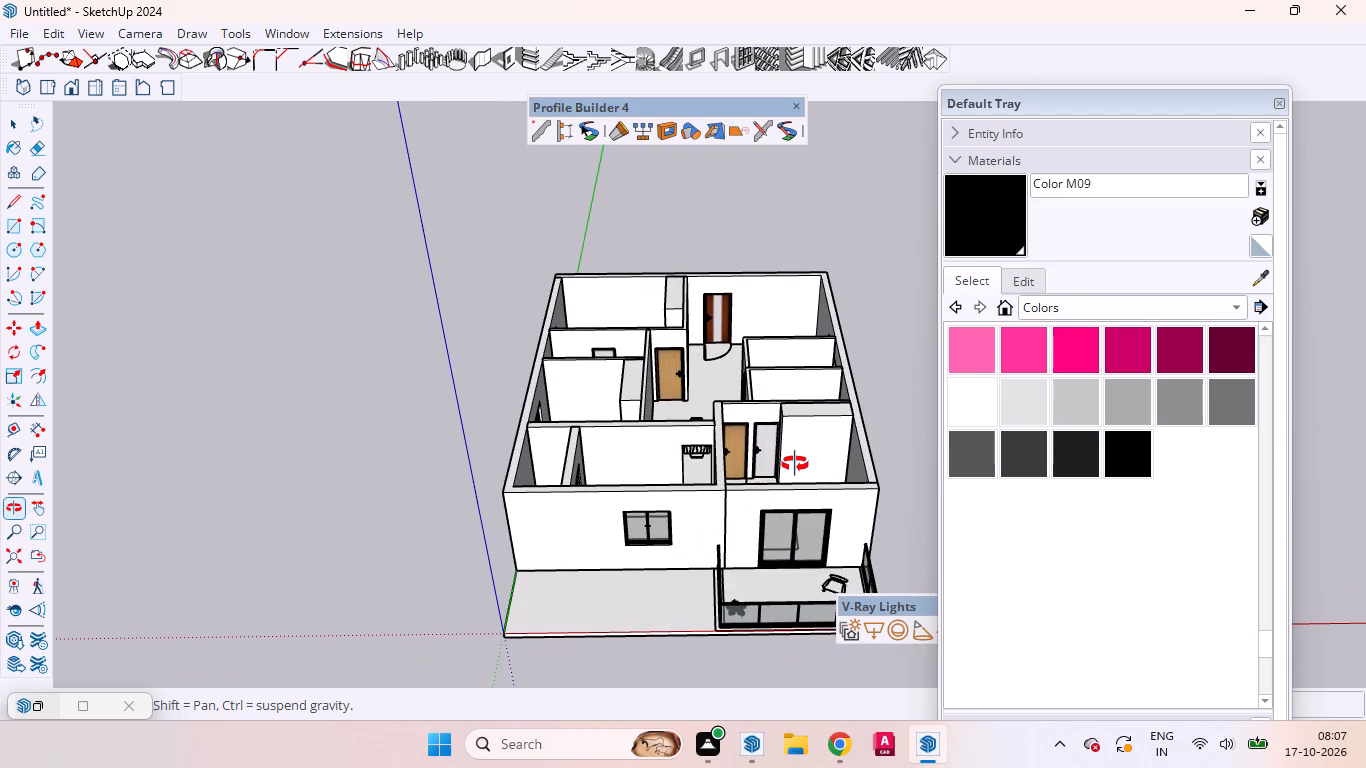
ctrl+scroll(795, 464, up, 6)
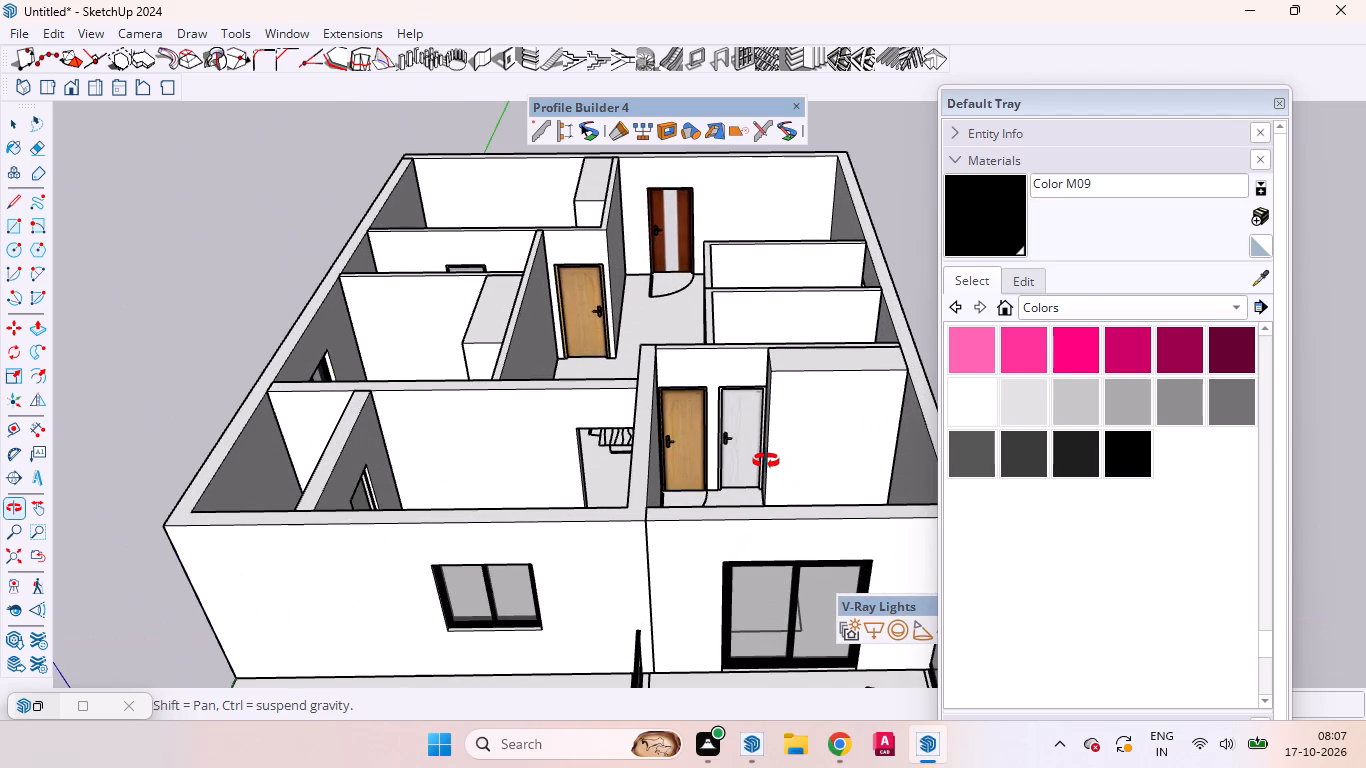
drag(766, 461, 757, 545)
ctrl+scroll(798, 544, up, 4)
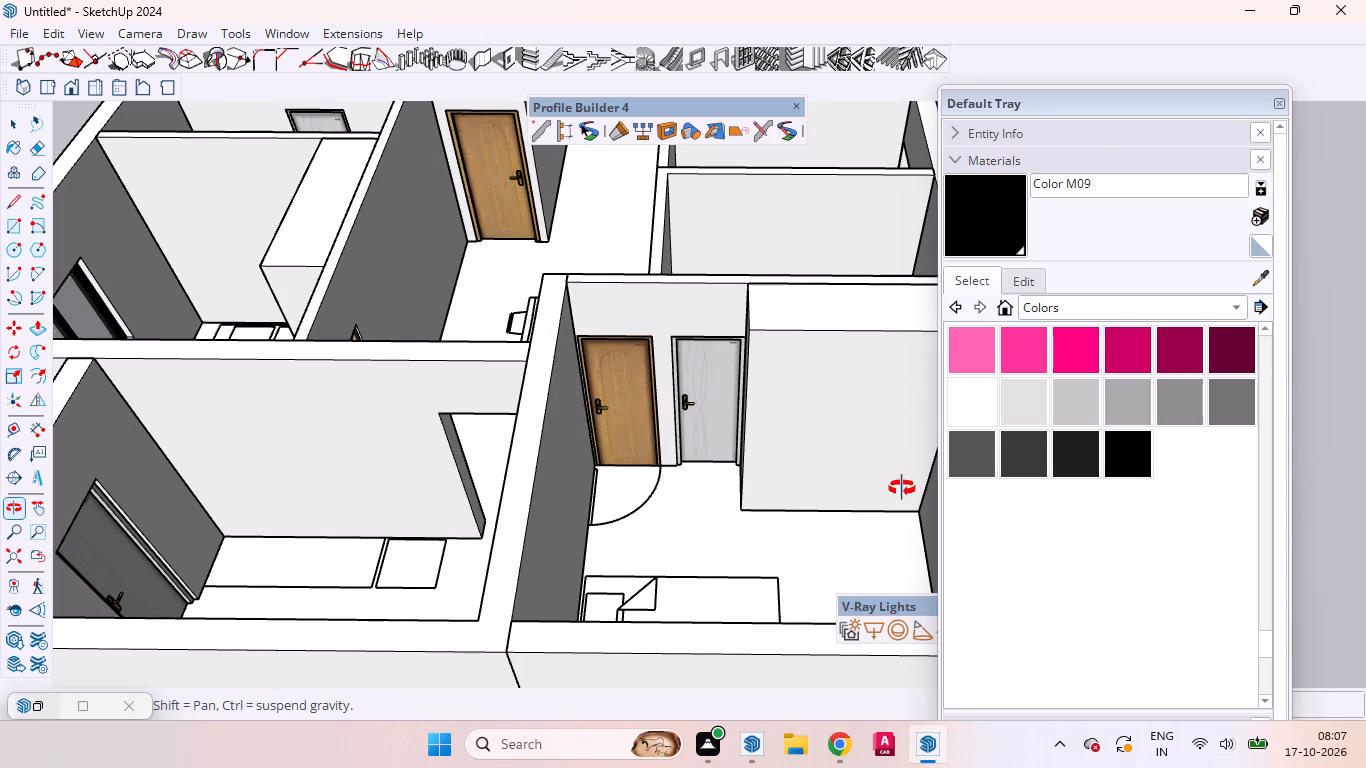
Move the Default Tray aside to uncover the balcony bedroom's wardrobe.
drag(1058, 100, 1119, 109)
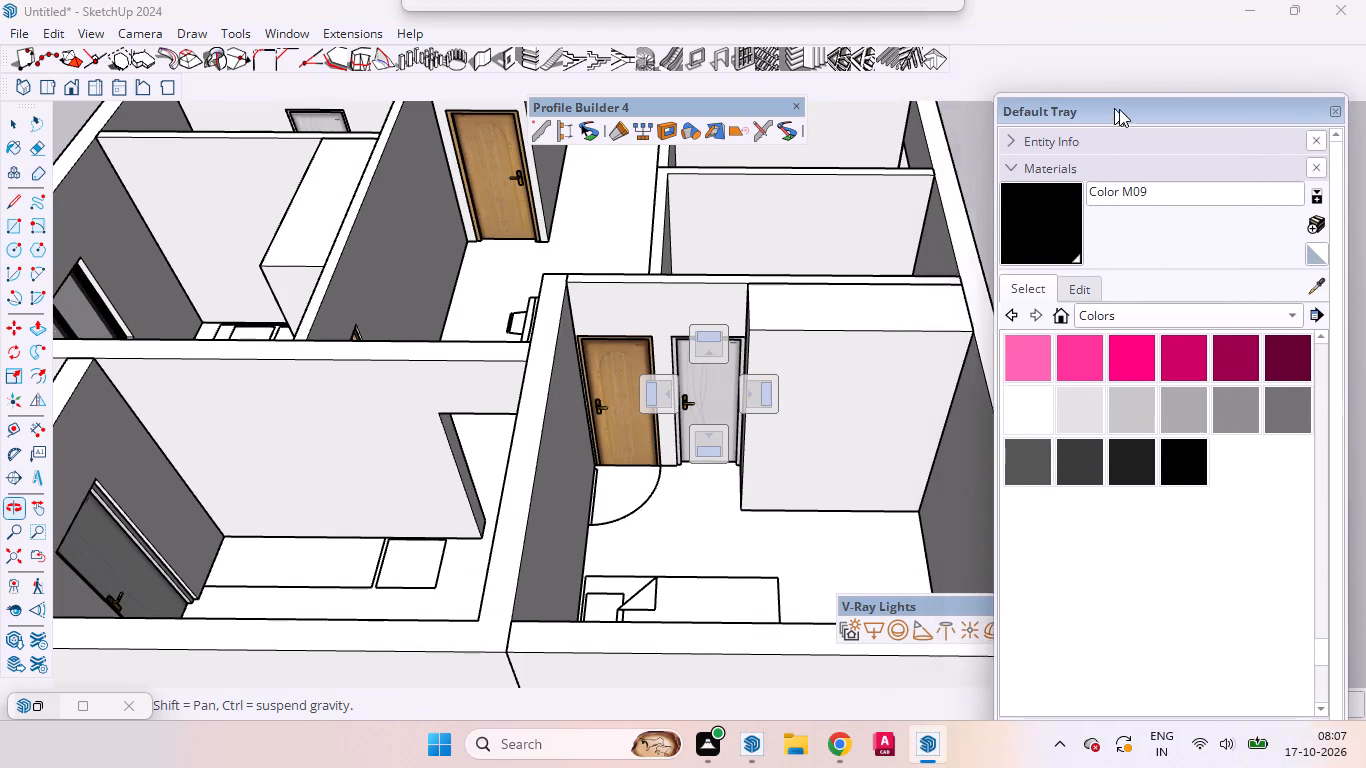
drag(1119, 109, 1164, 110)
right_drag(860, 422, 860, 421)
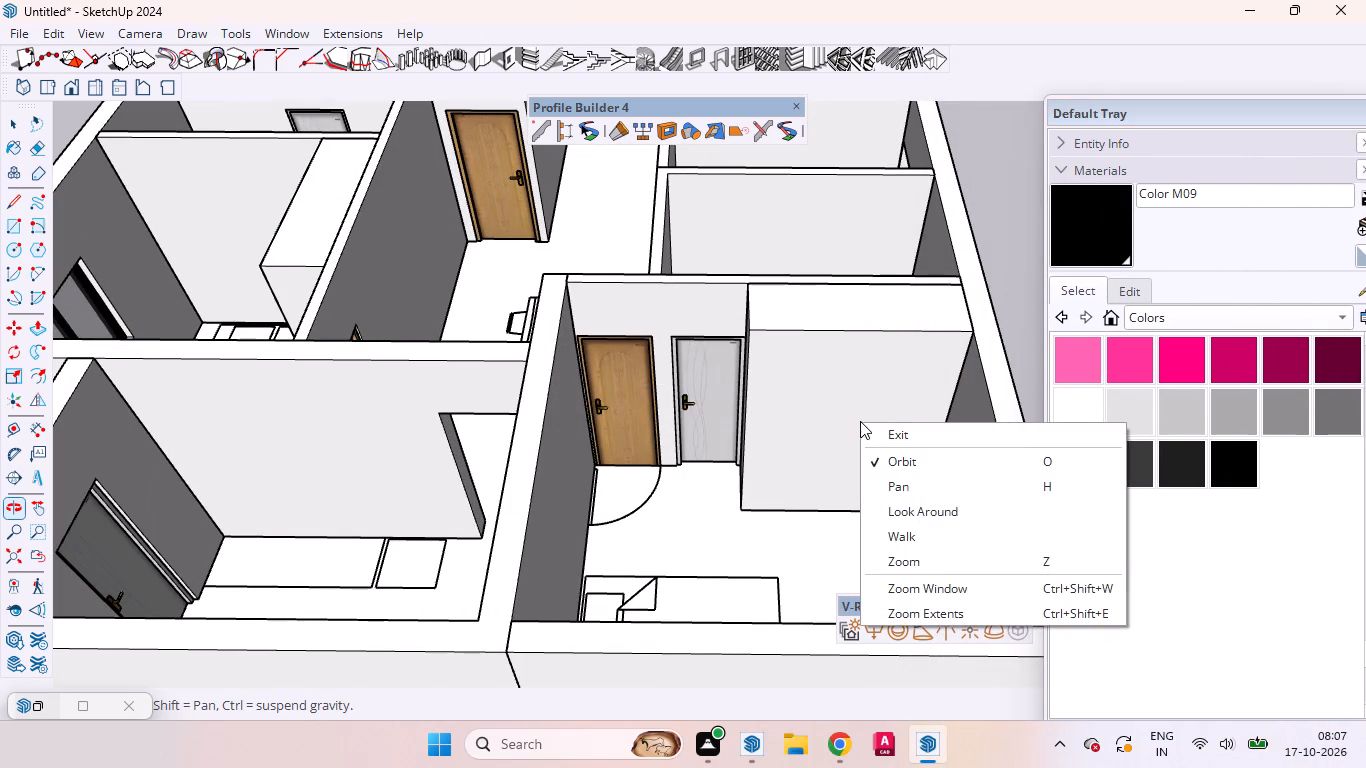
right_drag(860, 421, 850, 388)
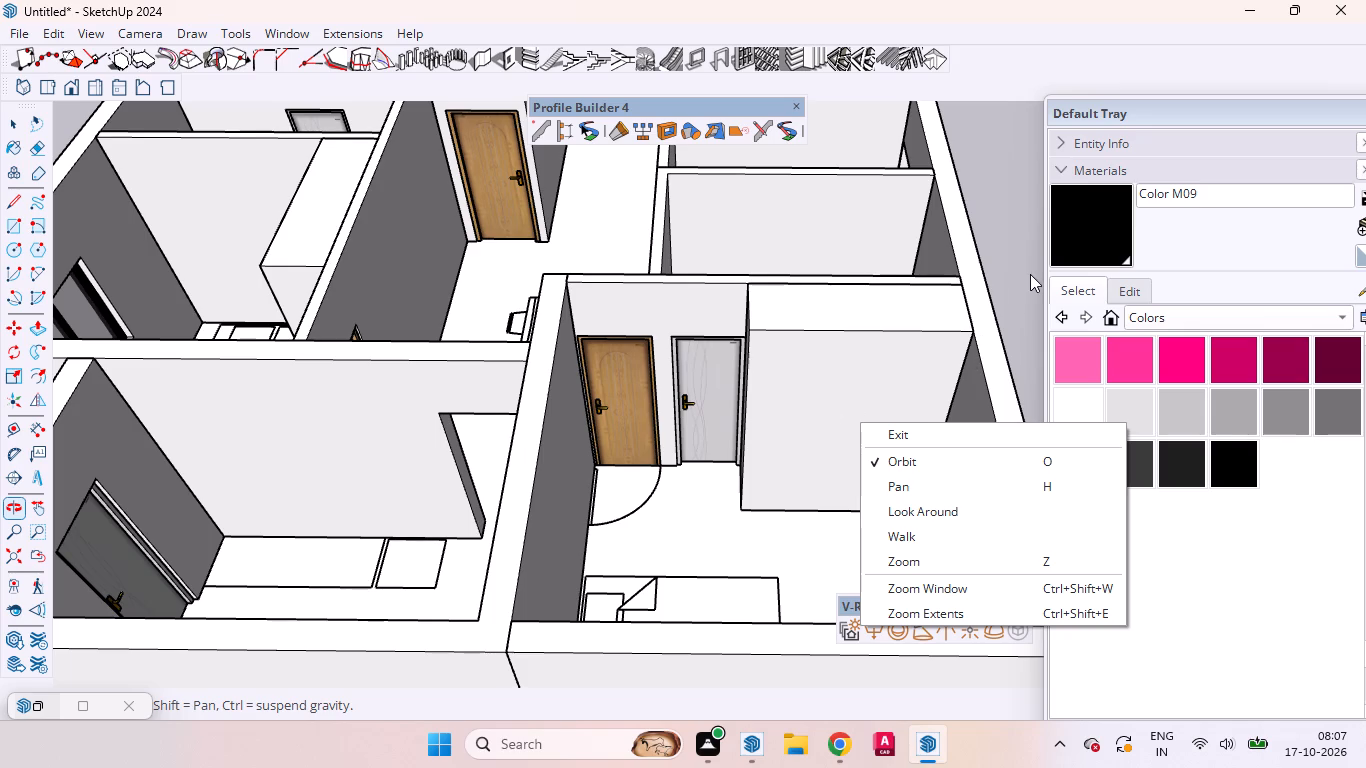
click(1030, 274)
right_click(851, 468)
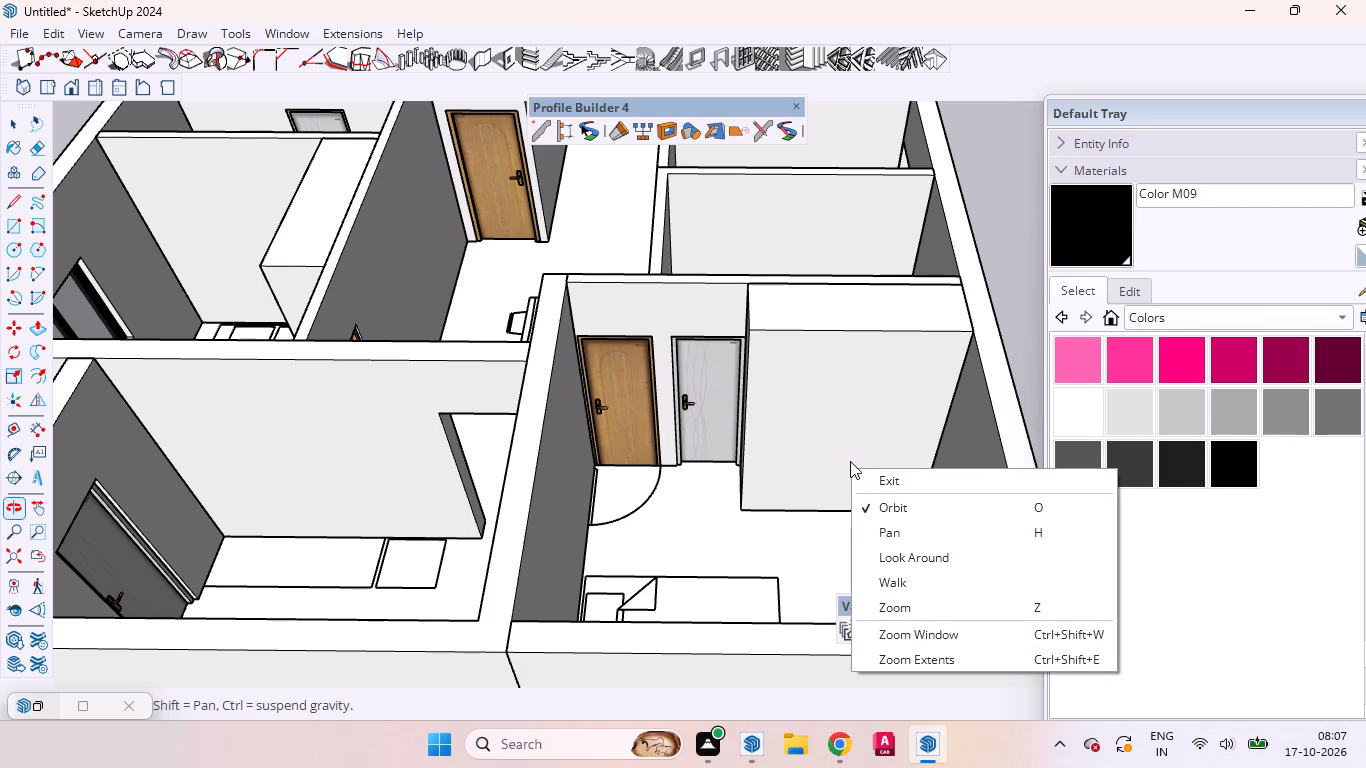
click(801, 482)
Open the balcony bedroom's wardrobe group for editing and select its front face.
drag(742, 496, 742, 493)
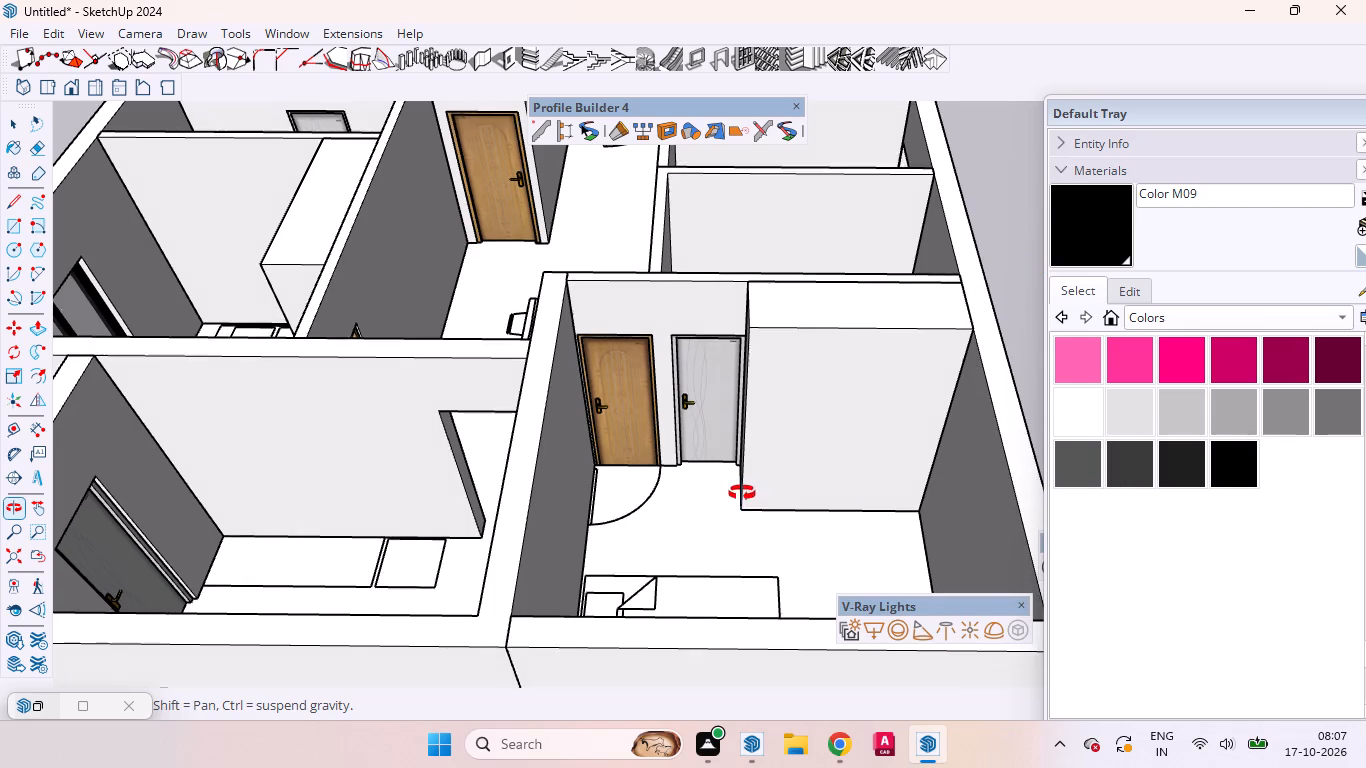
drag(742, 493, 735, 440)
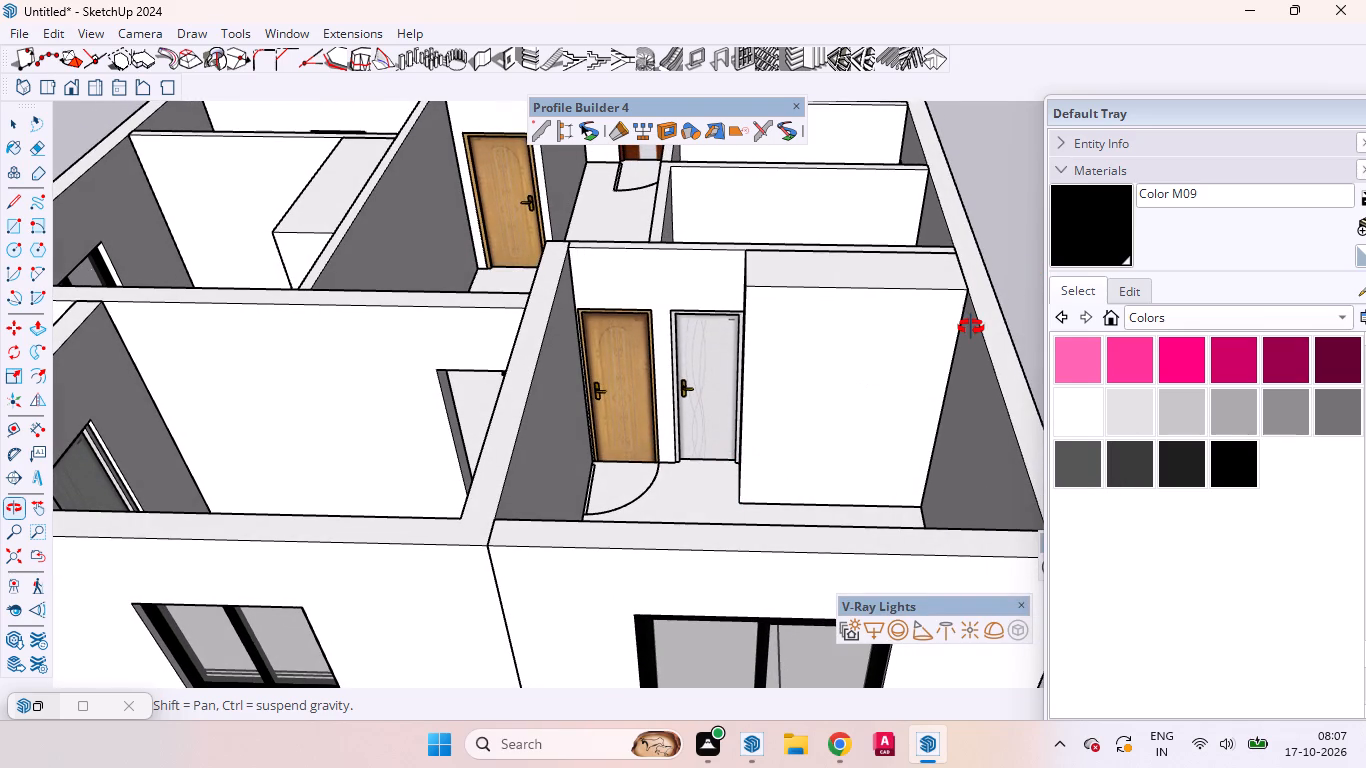
key(space)
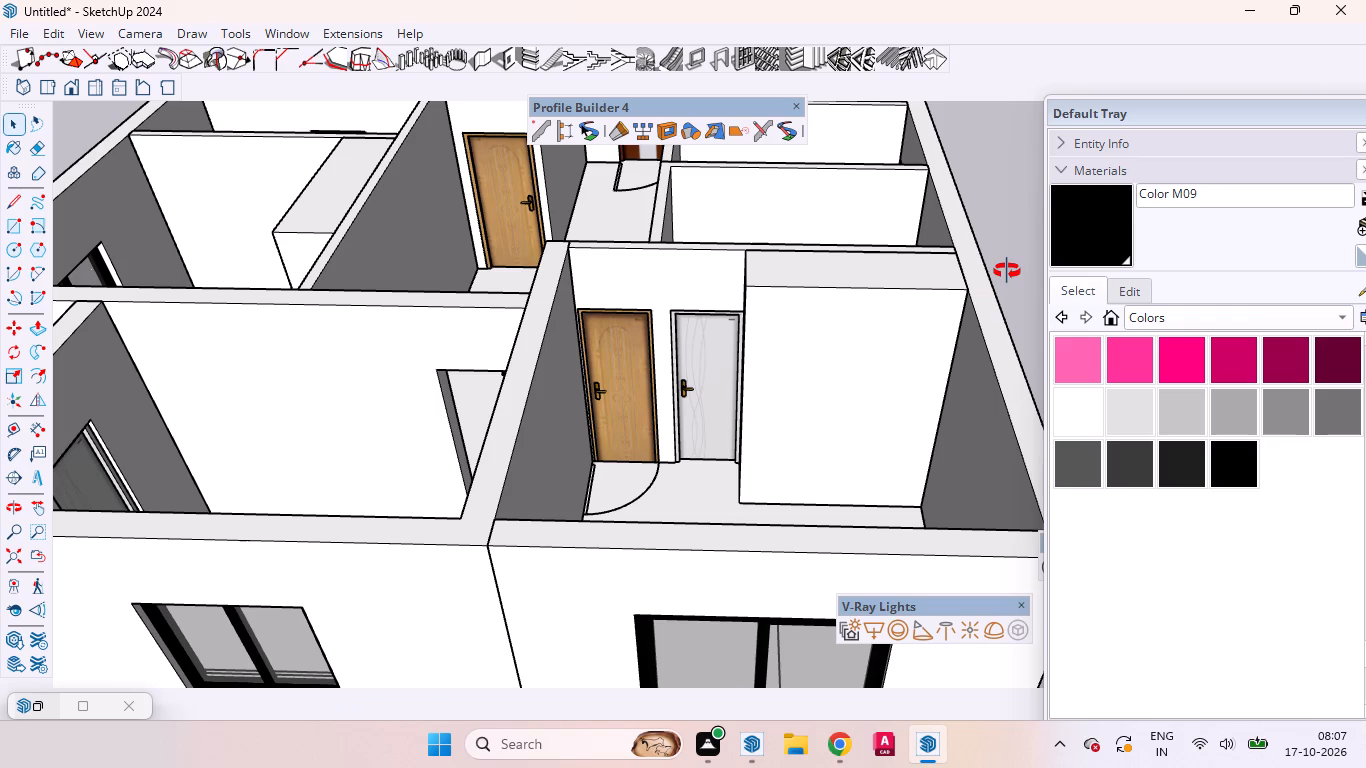
key(space)
triple_click(789, 376)
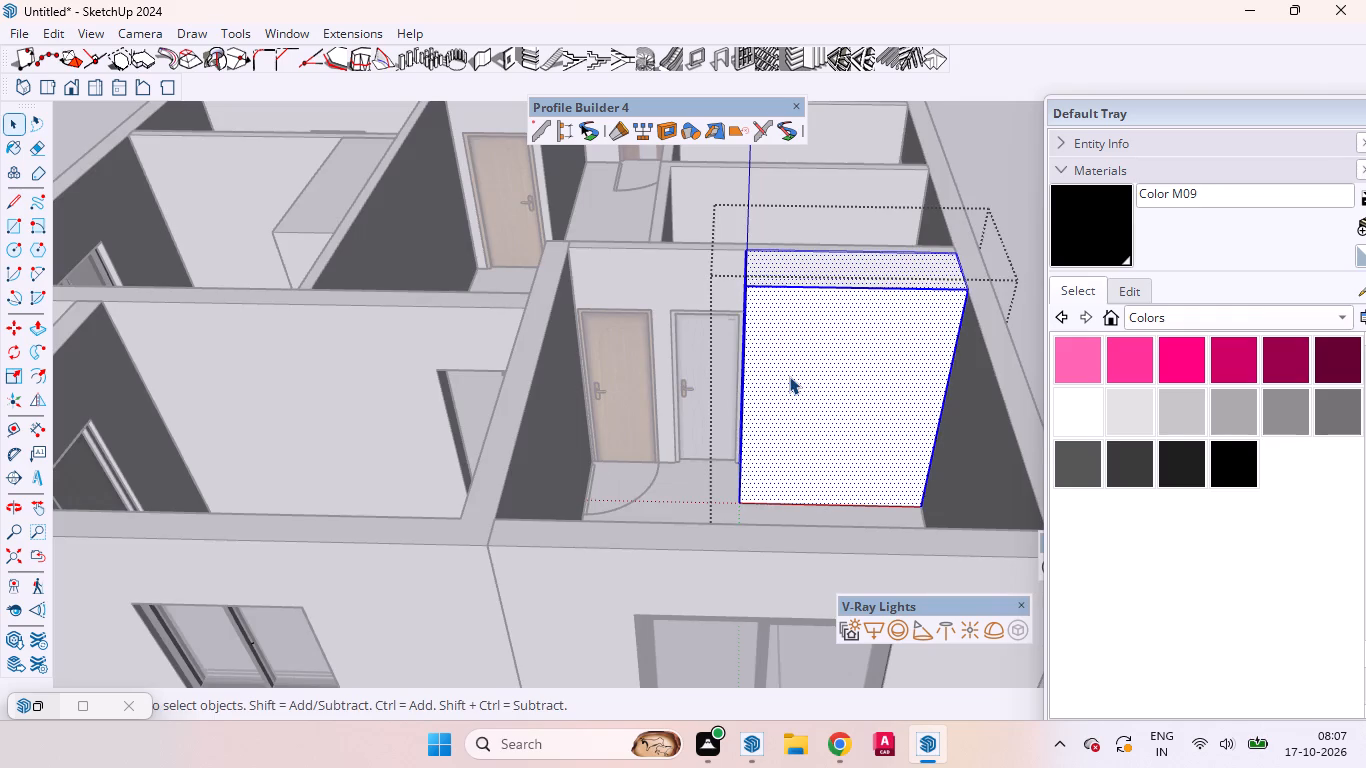
click(789, 376)
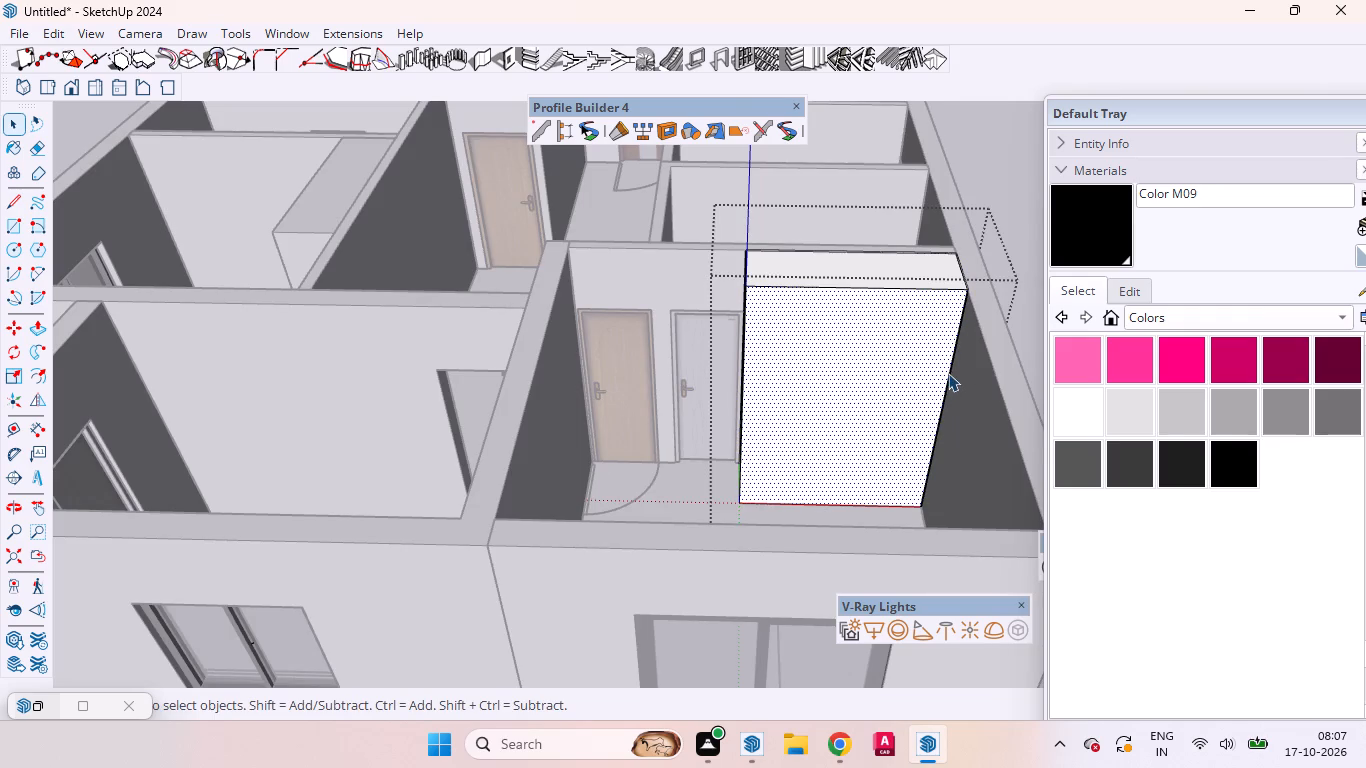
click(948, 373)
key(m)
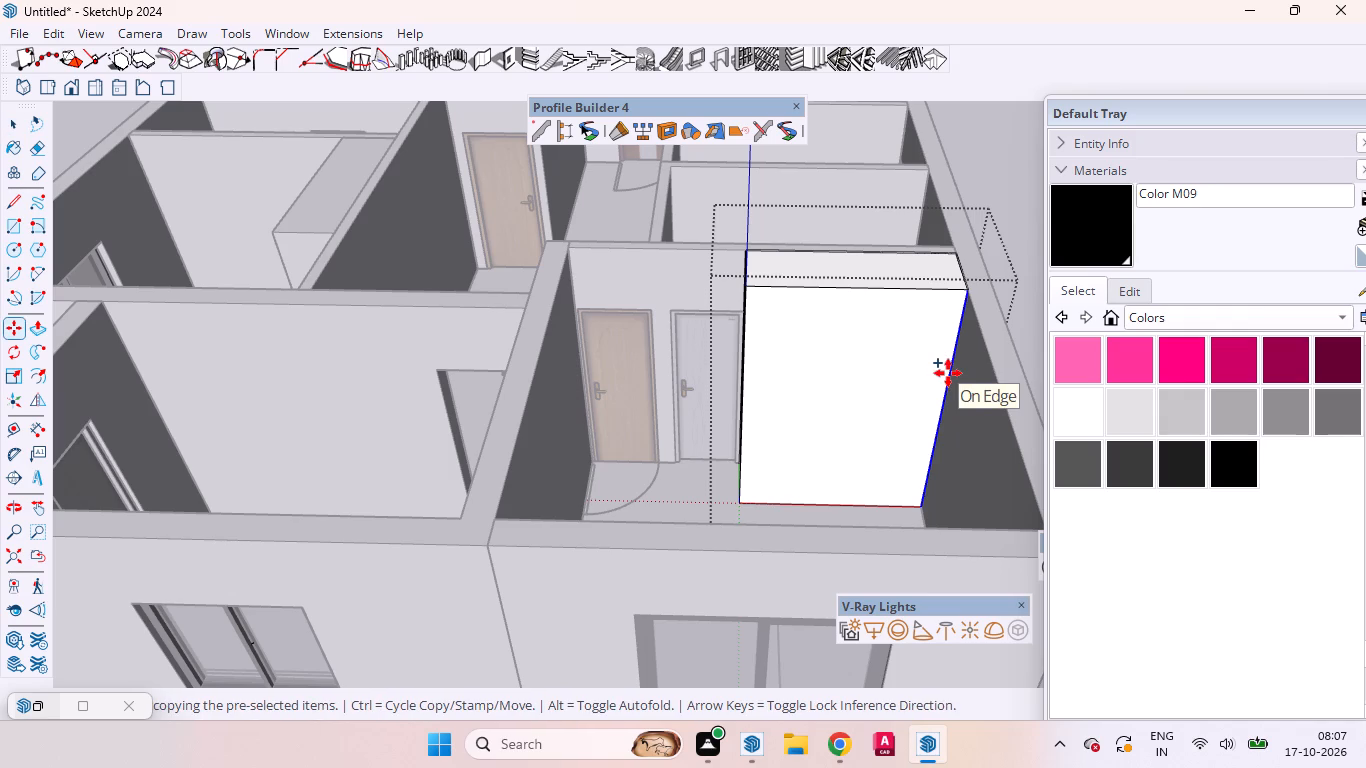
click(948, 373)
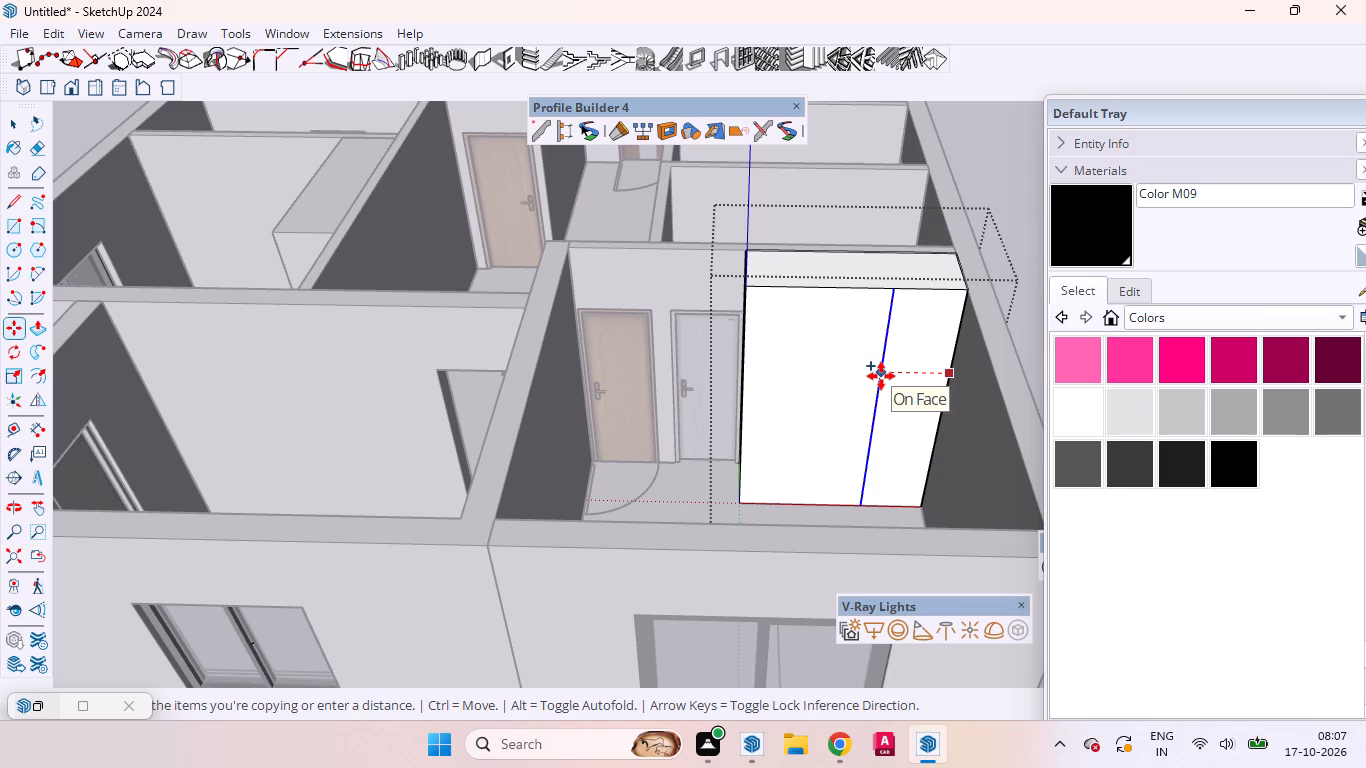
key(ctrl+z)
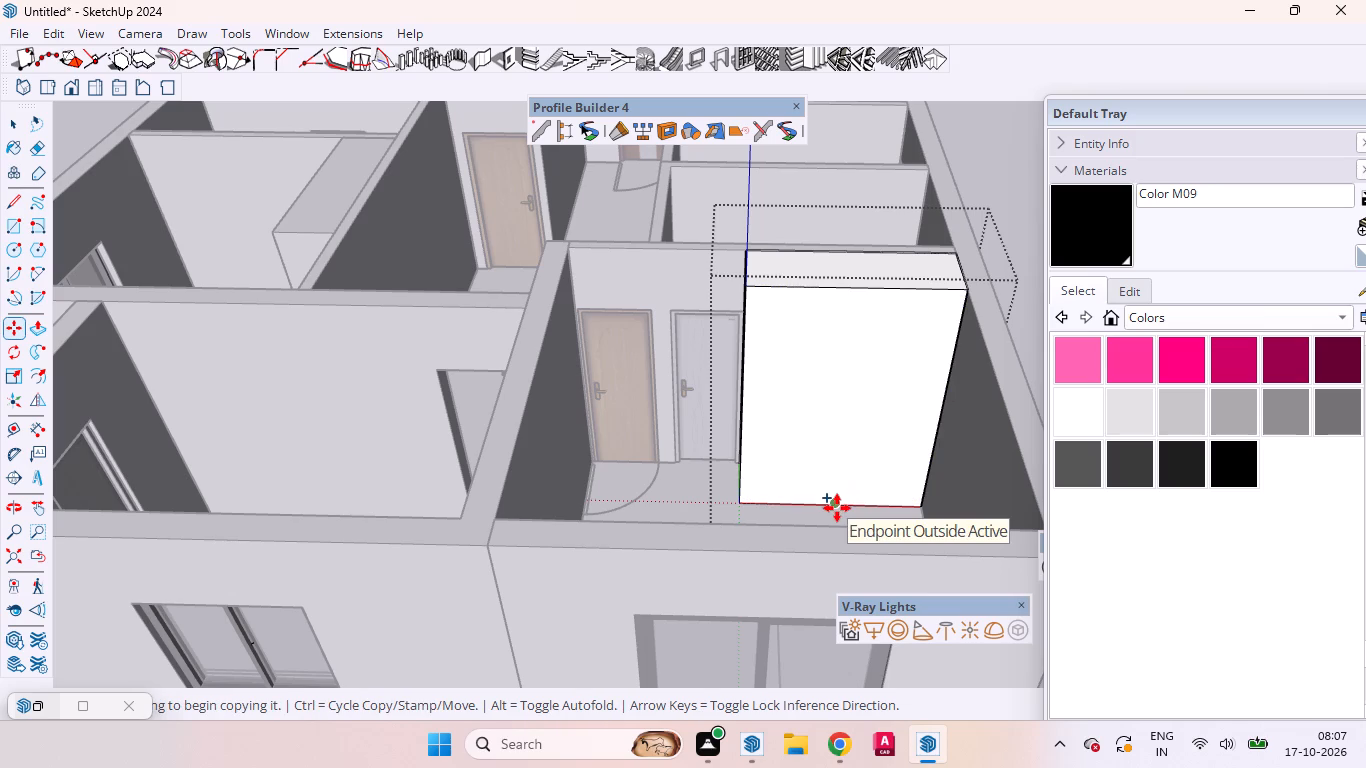
Copy the bottom edge of the balcony bedroom wardrobe's front face 4" upward and leave the group.
click(837, 508)
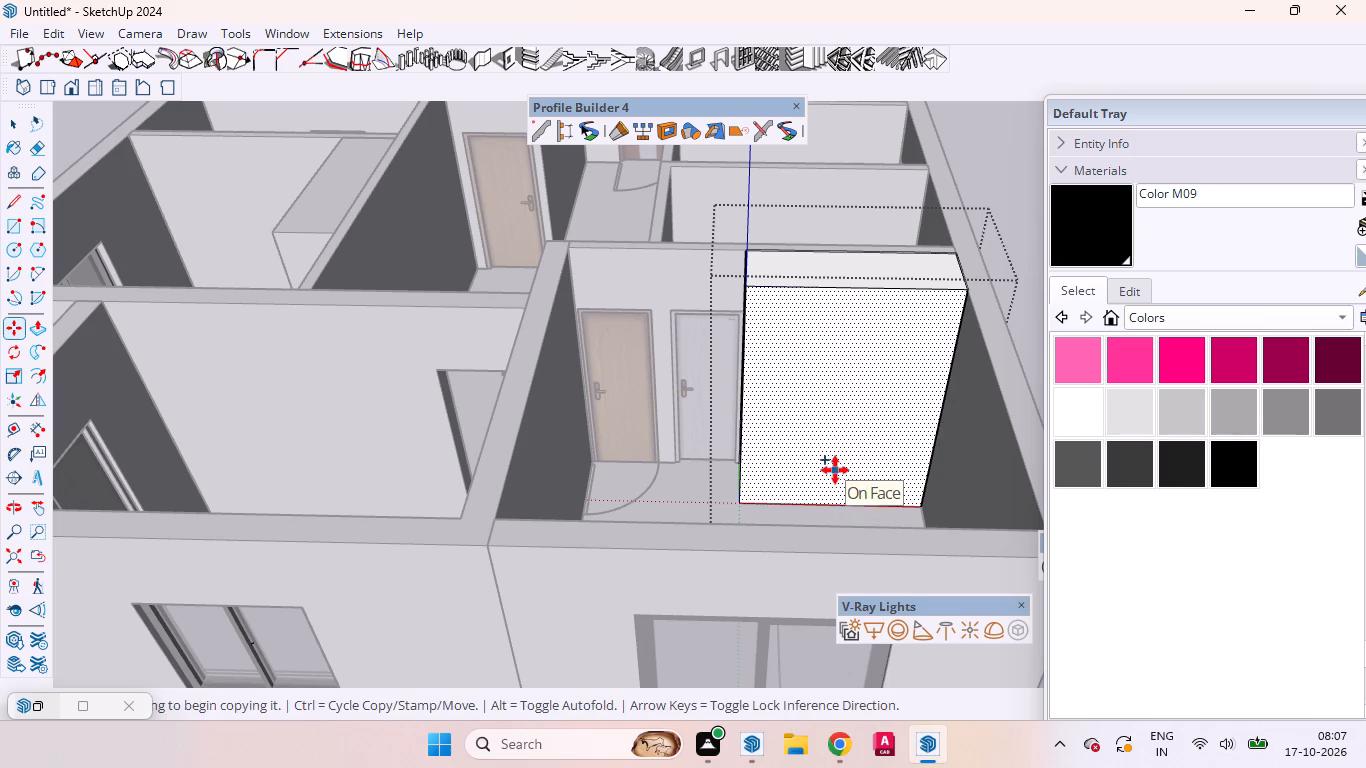
key(space)
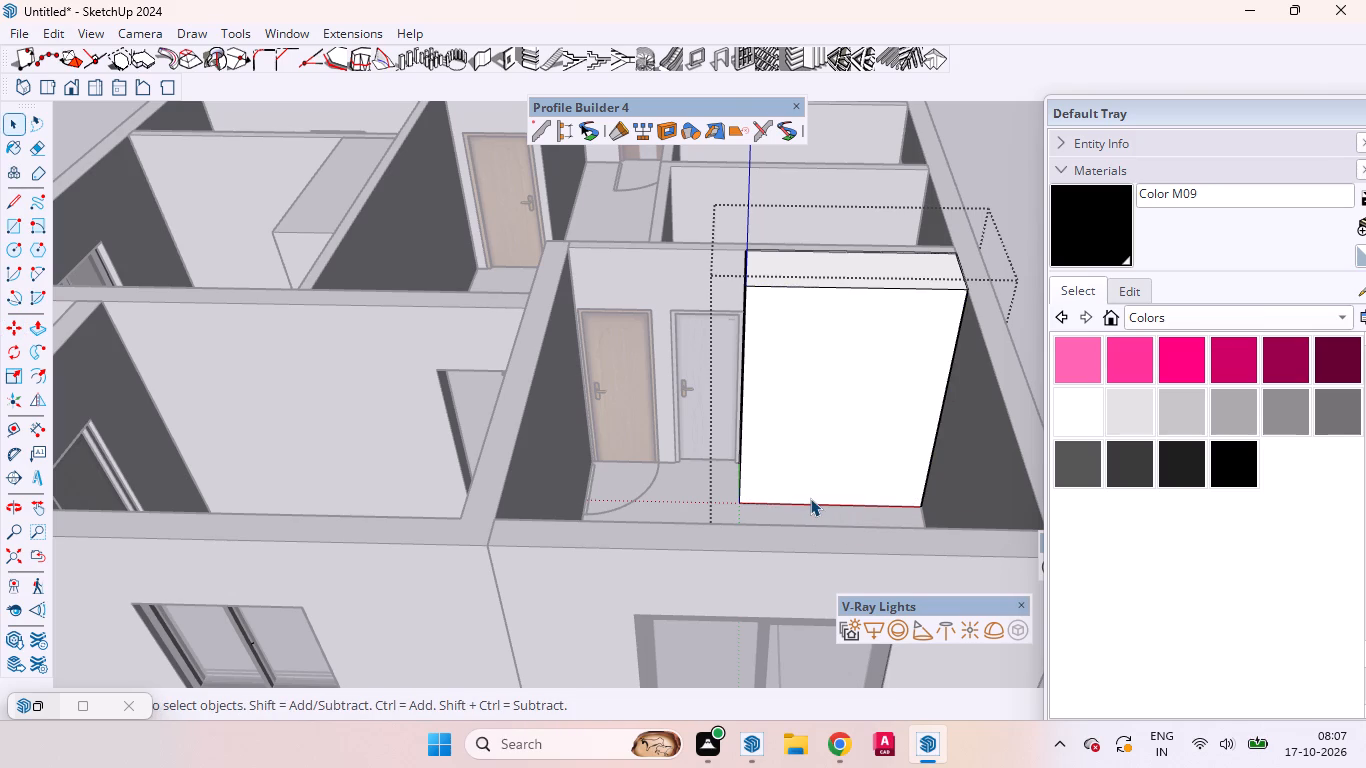
click(810, 503)
key(m)
drag(810, 503, 822, 439)
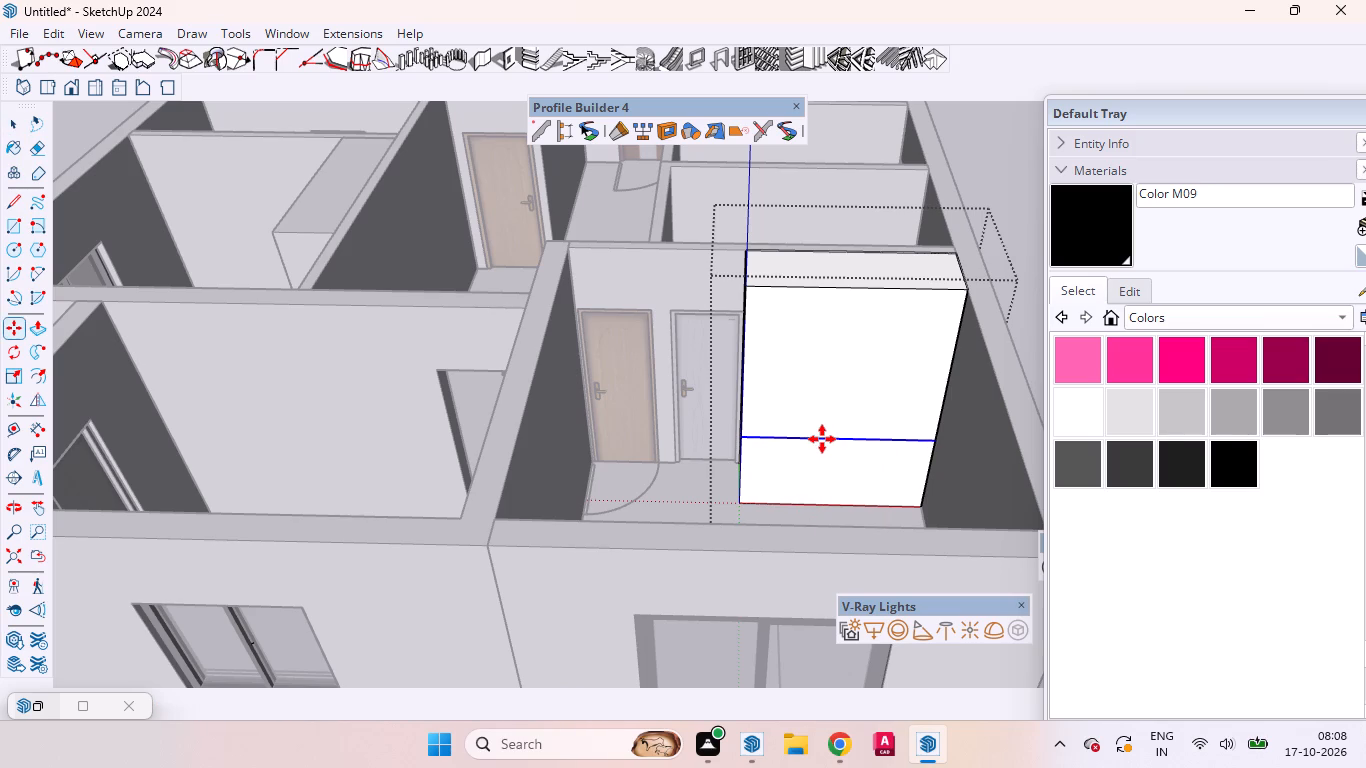
key(4)
key(Return)
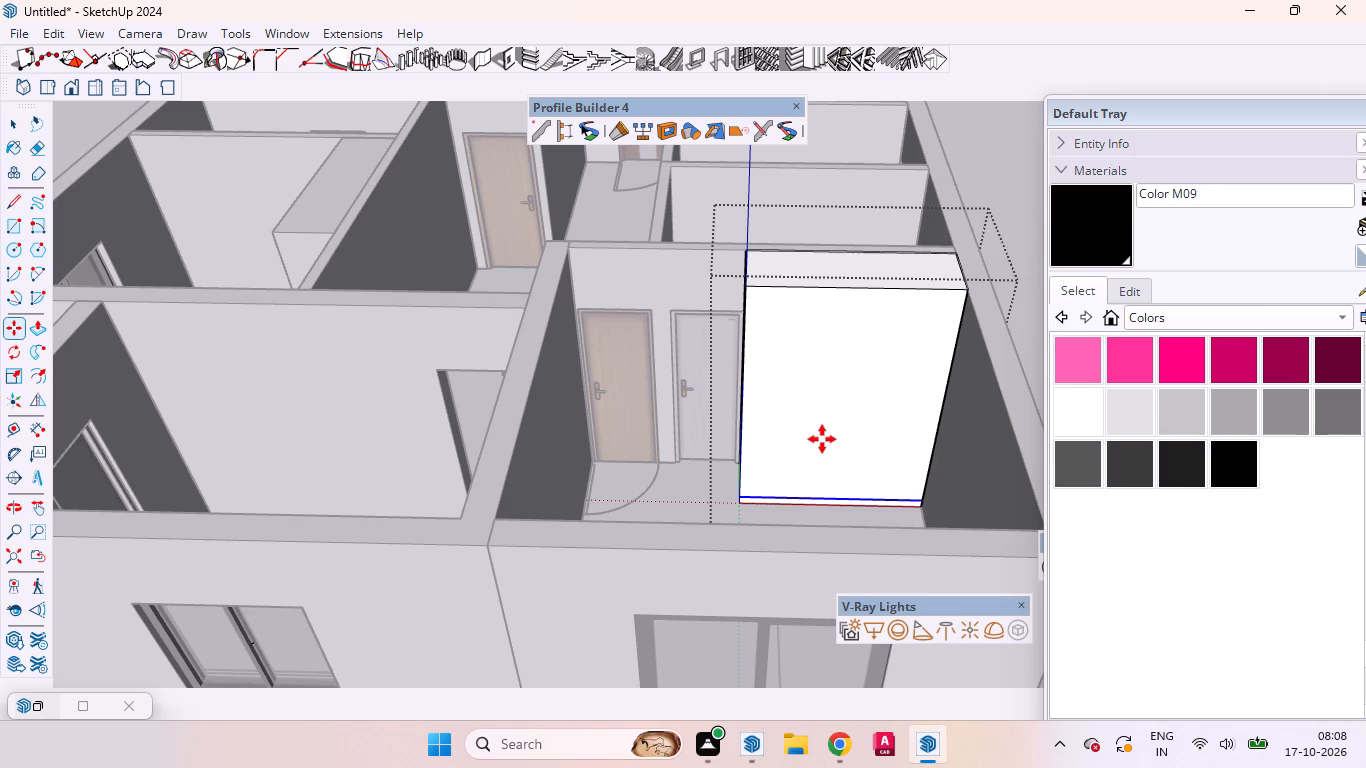
key(space)
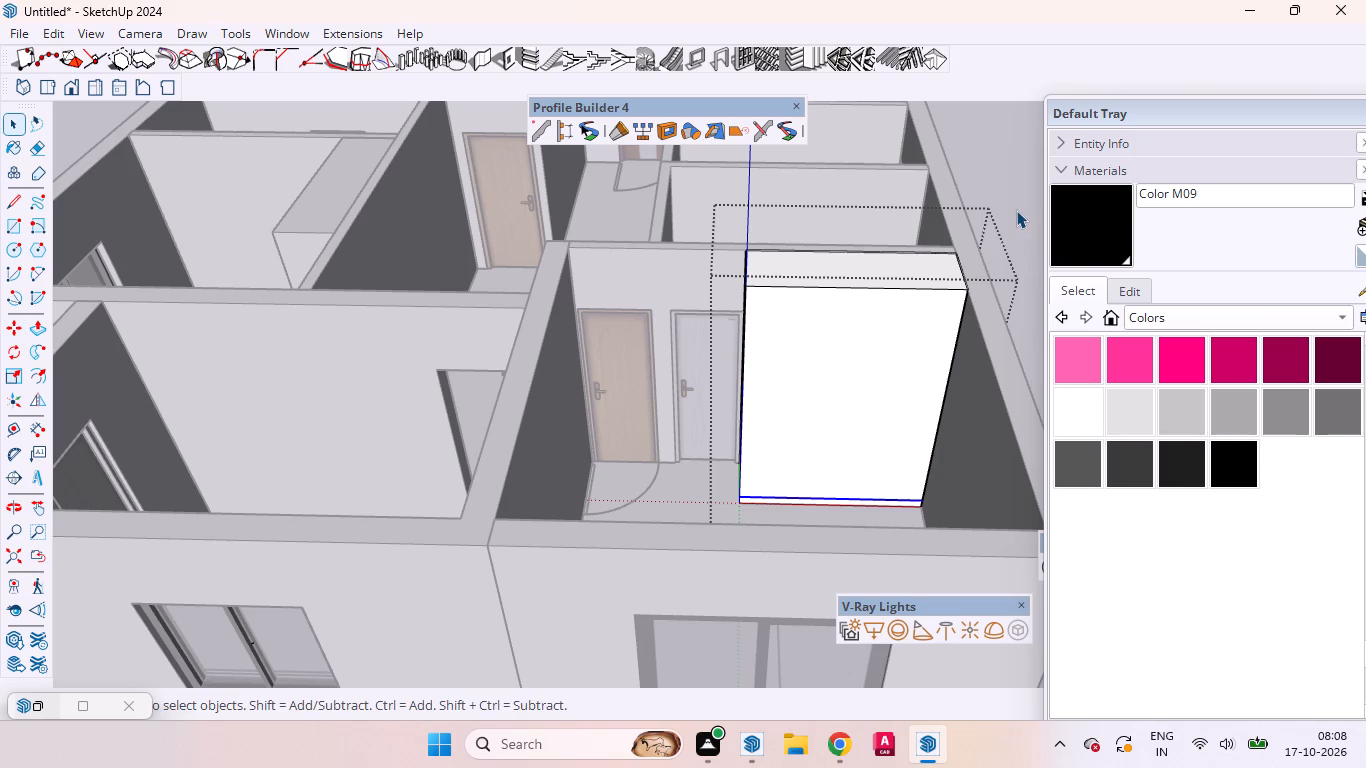
click(1009, 211)
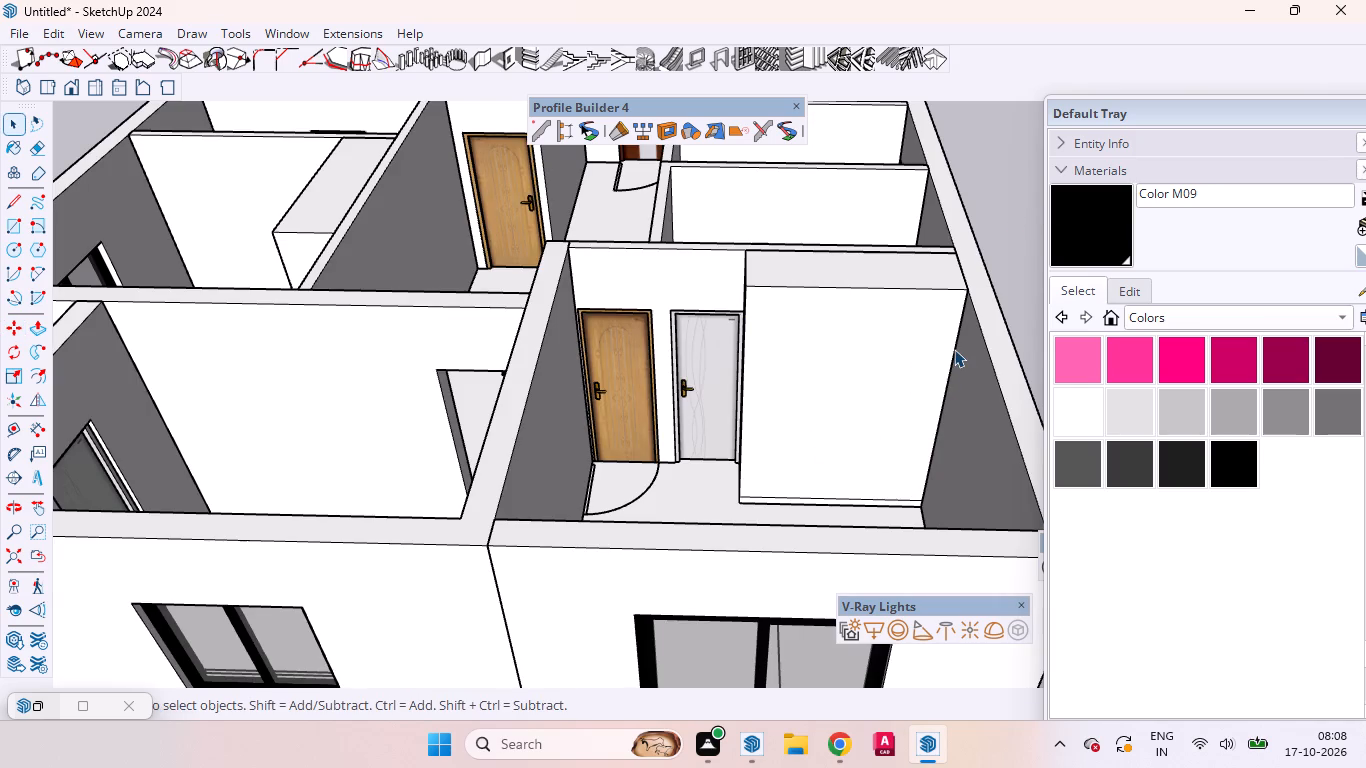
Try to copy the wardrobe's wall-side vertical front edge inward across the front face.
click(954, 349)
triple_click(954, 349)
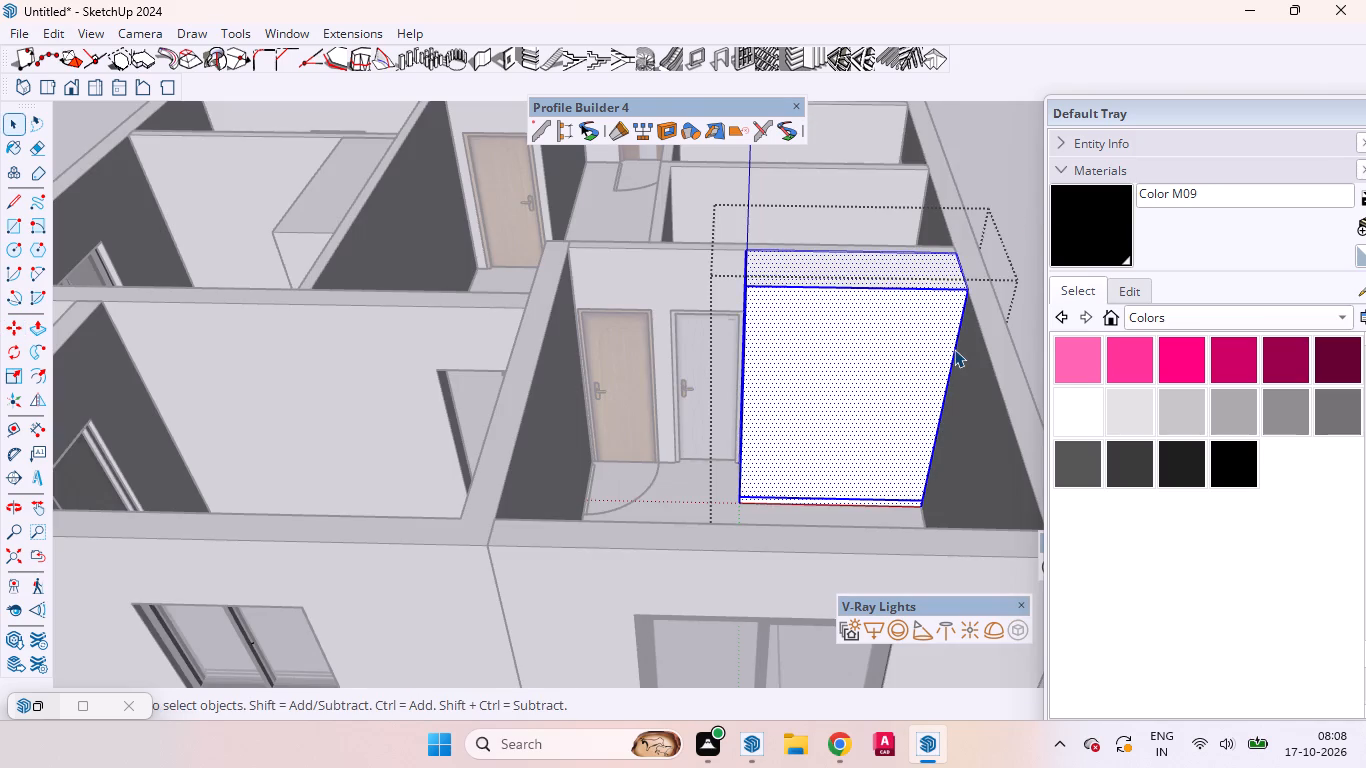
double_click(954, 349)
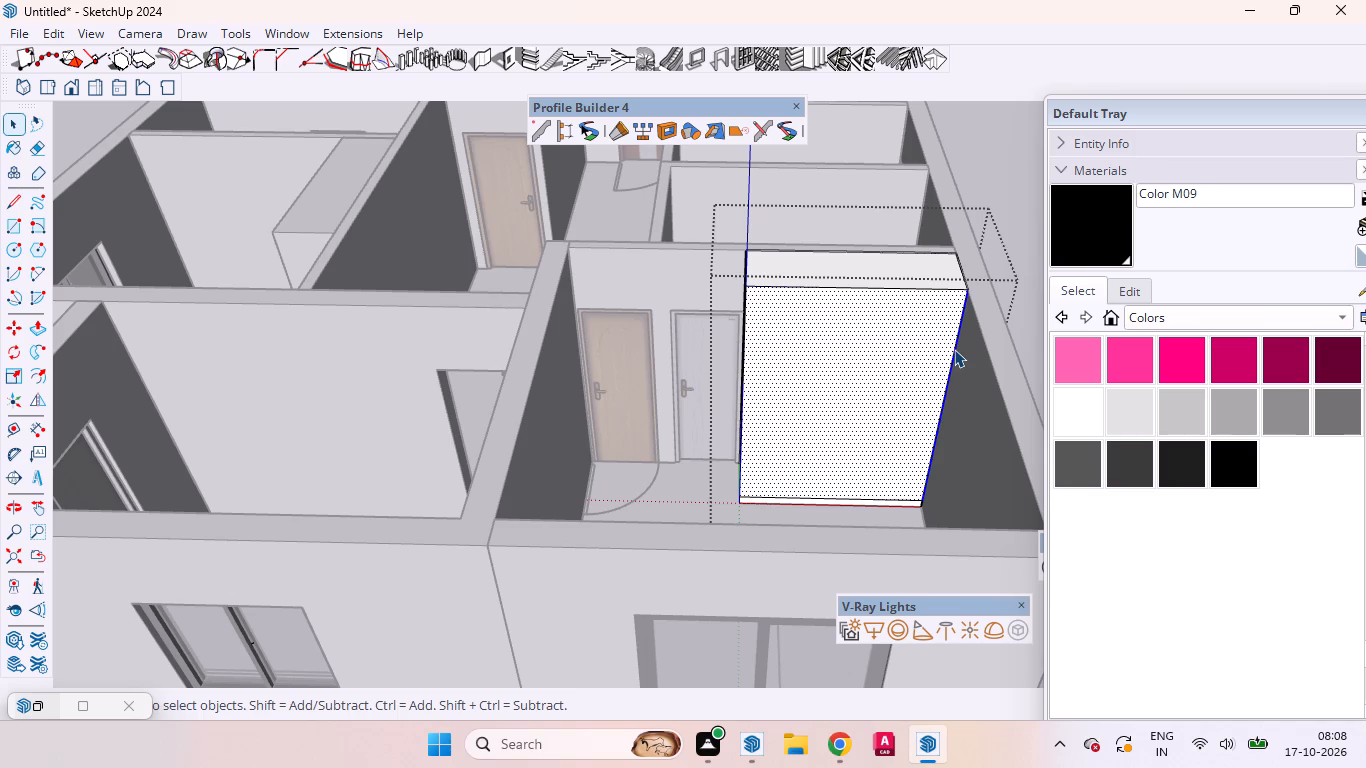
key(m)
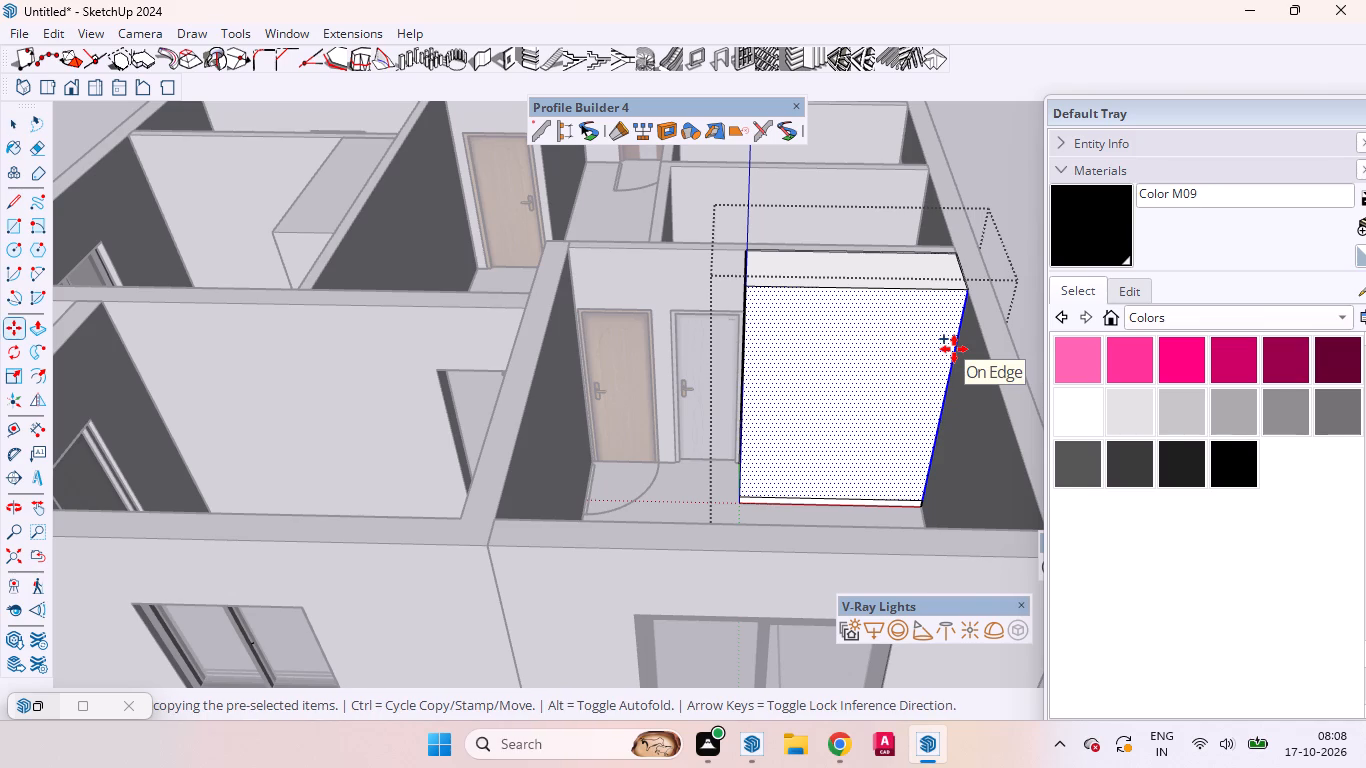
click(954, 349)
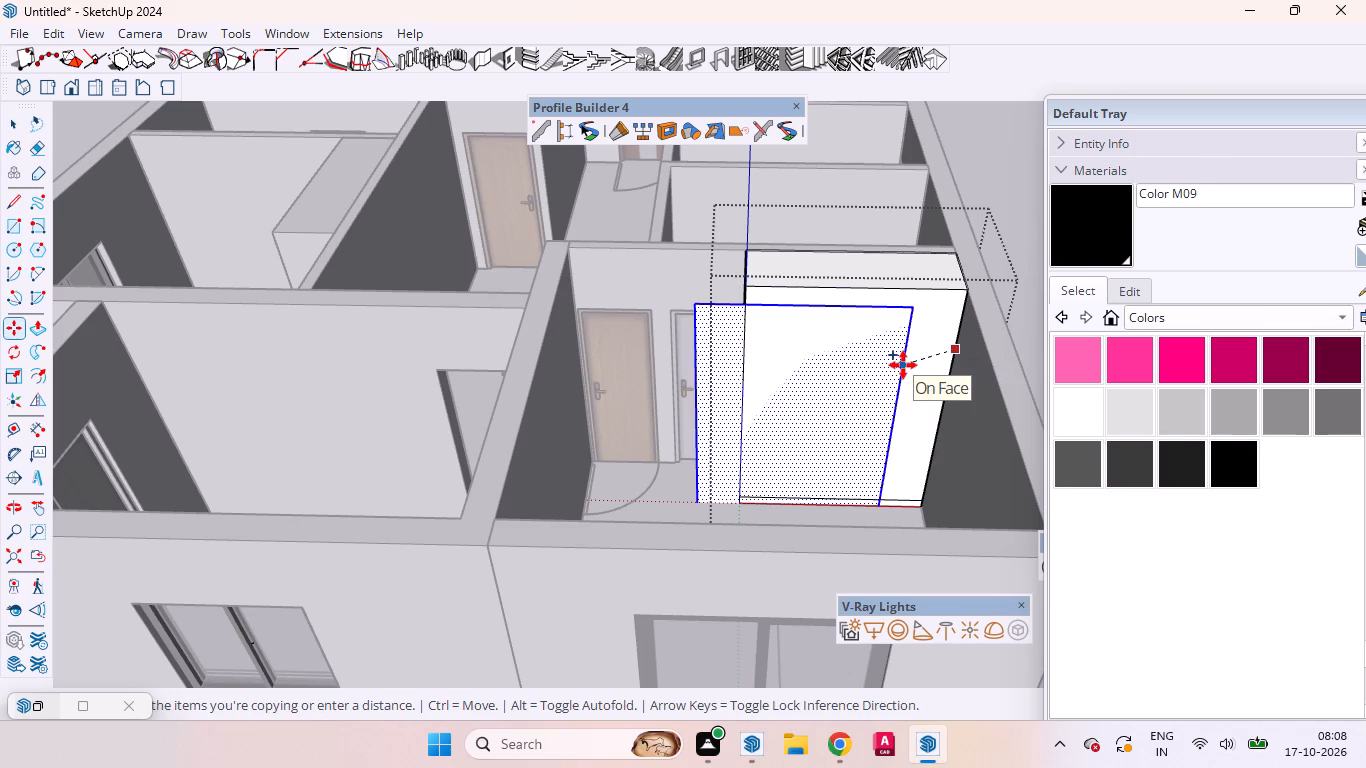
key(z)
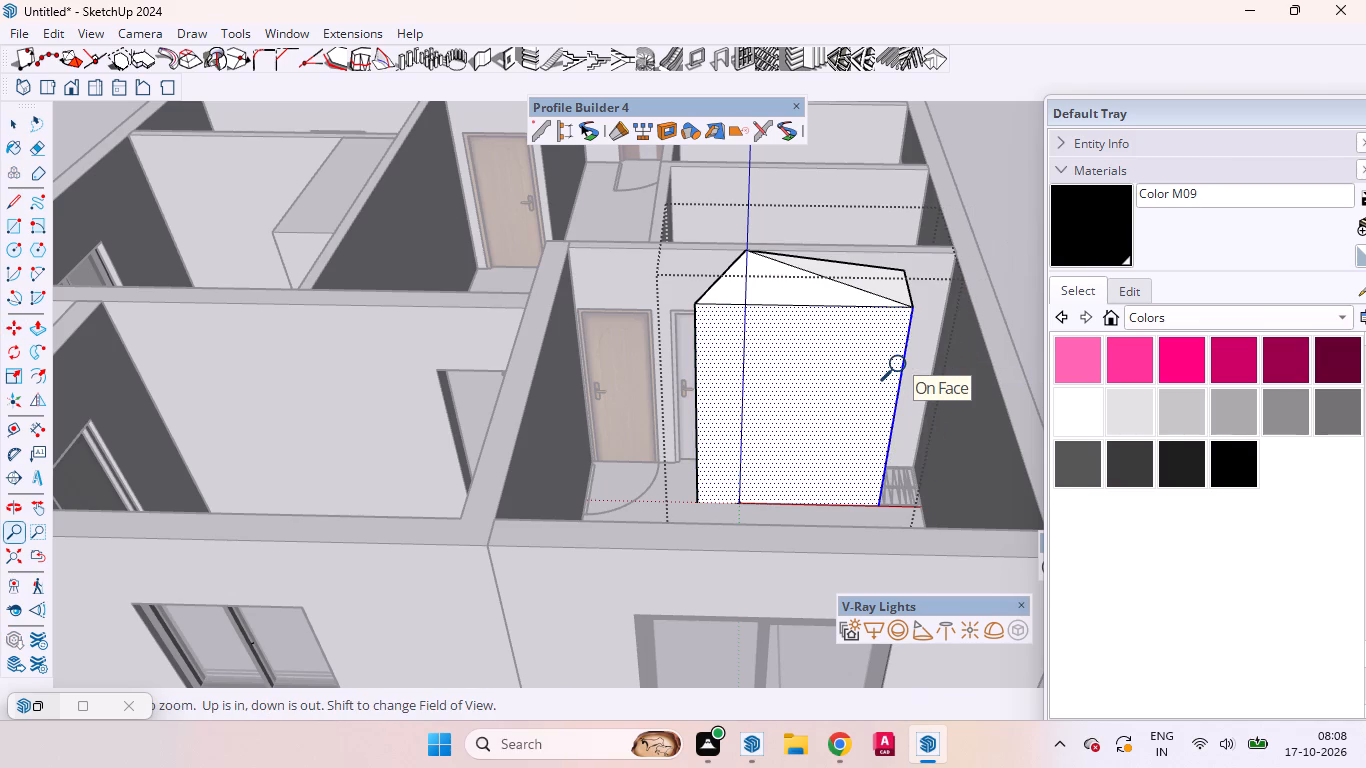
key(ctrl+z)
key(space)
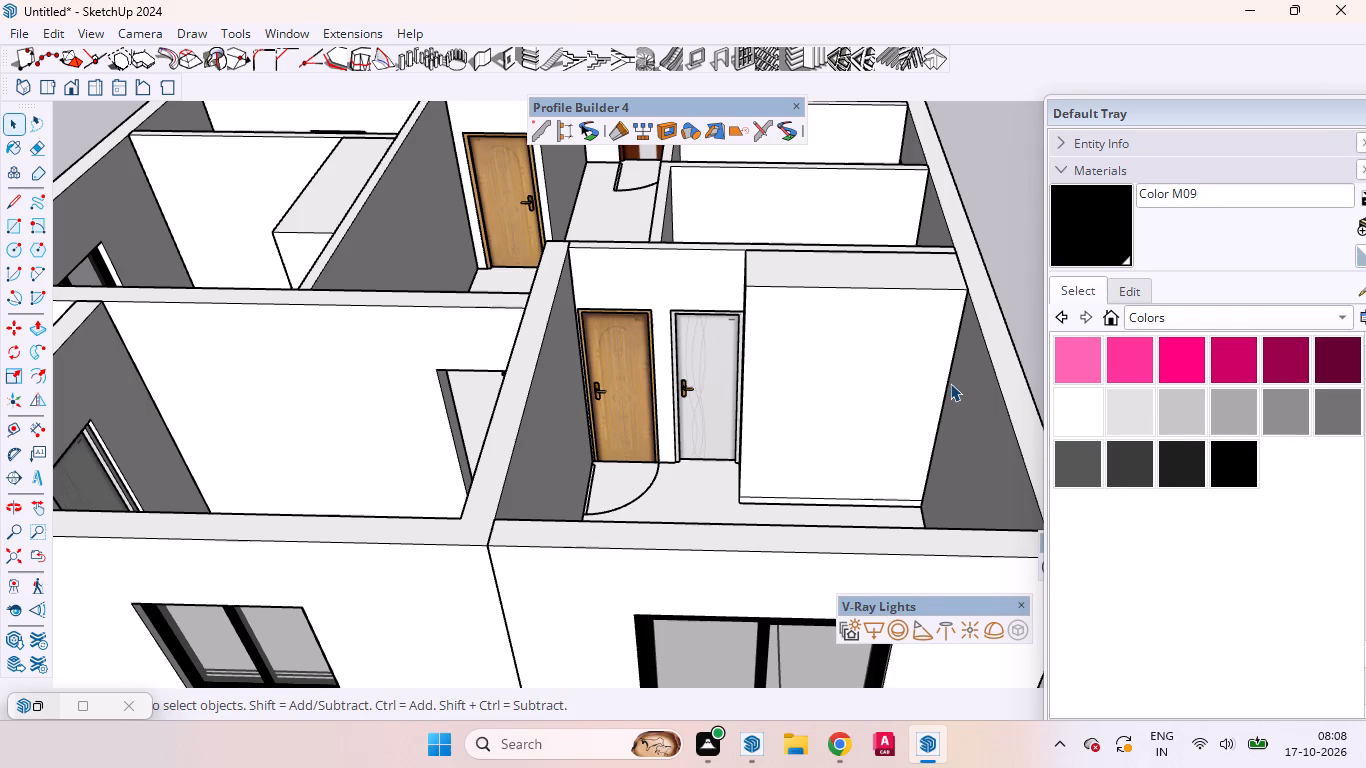
Reopen the wardrobe group and copy the front face's vertical edge beside the dark side wall 2" inward.
click(865, 376)
double_click(865, 376)
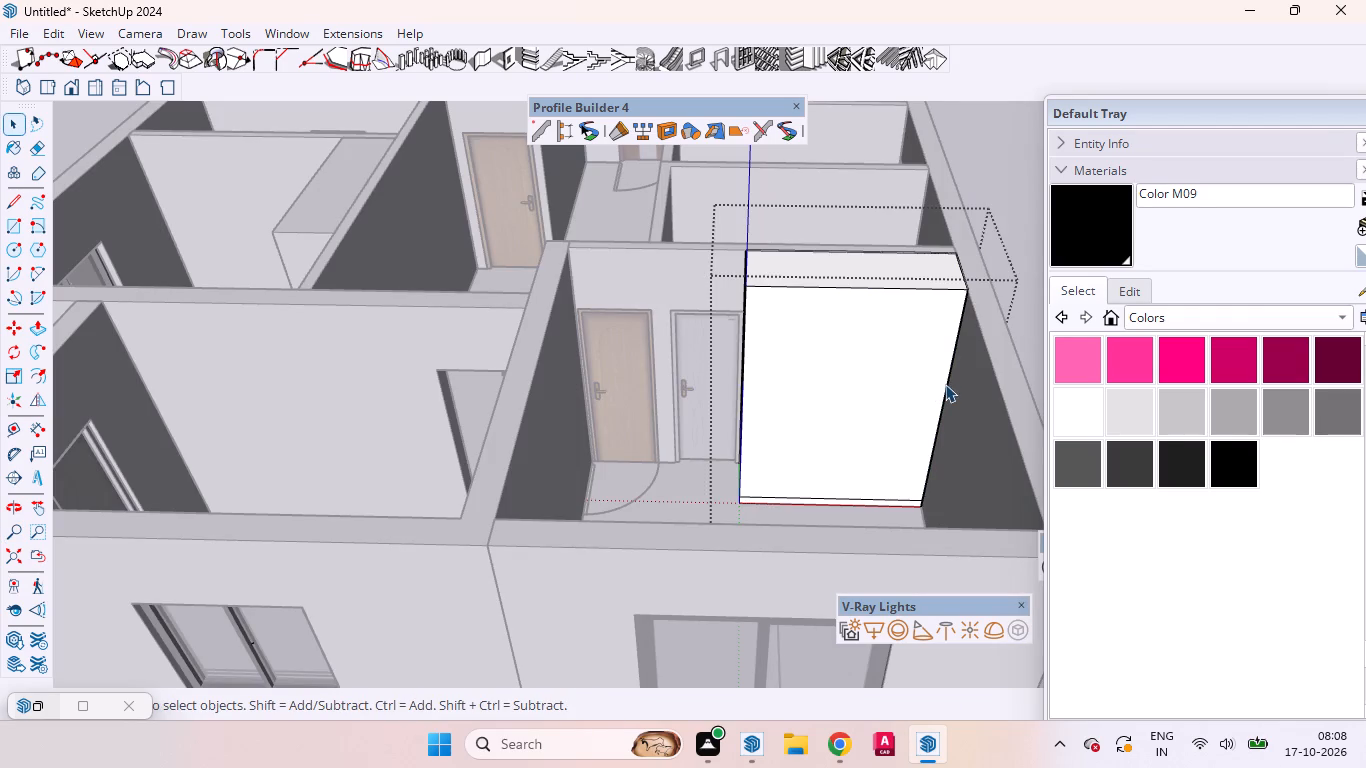
click(946, 388)
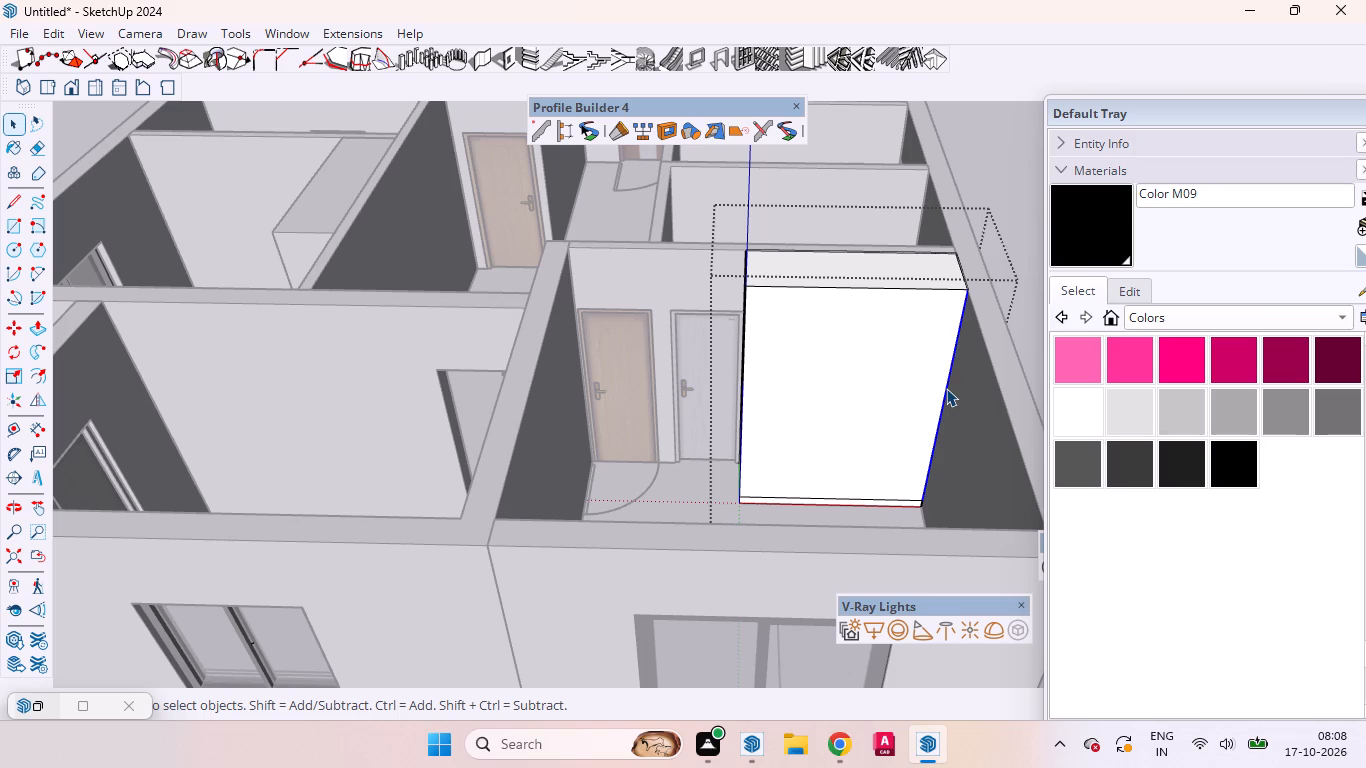
key(m)
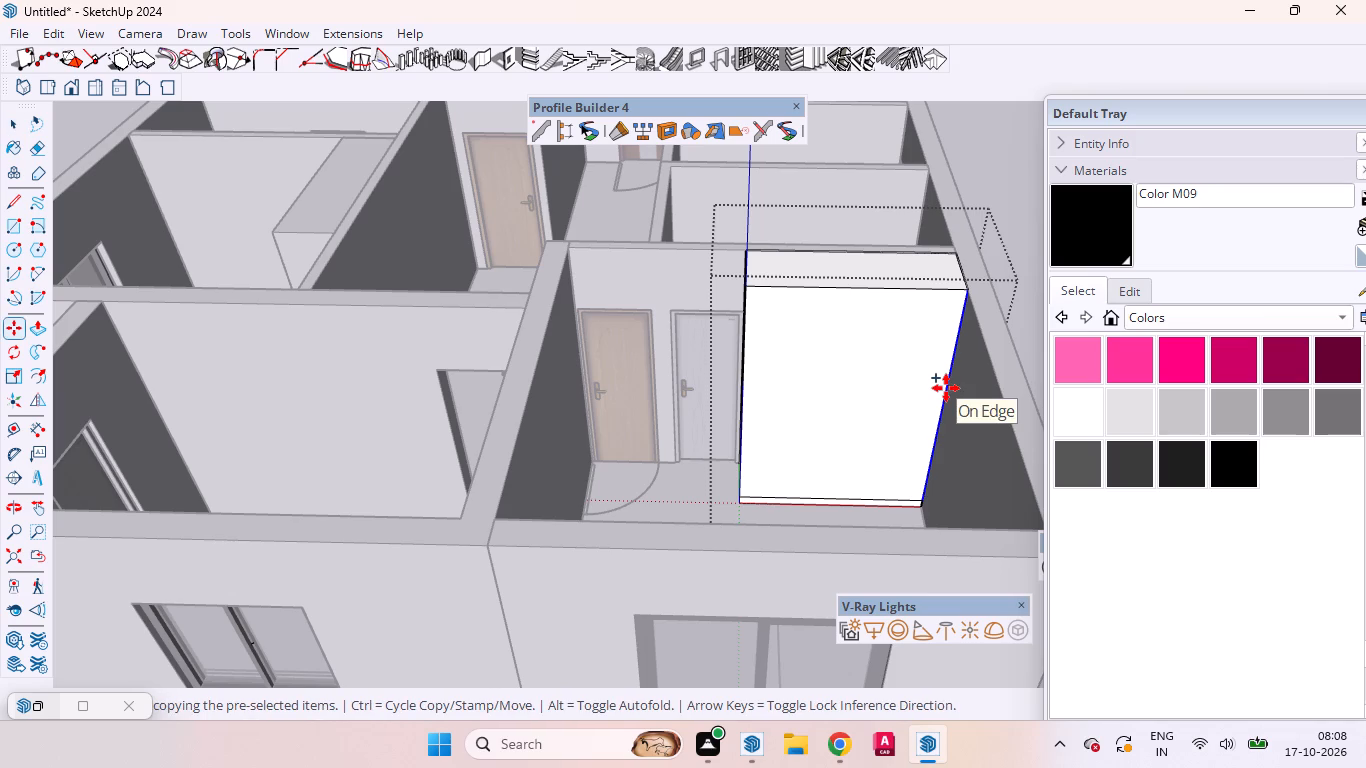
click(946, 388)
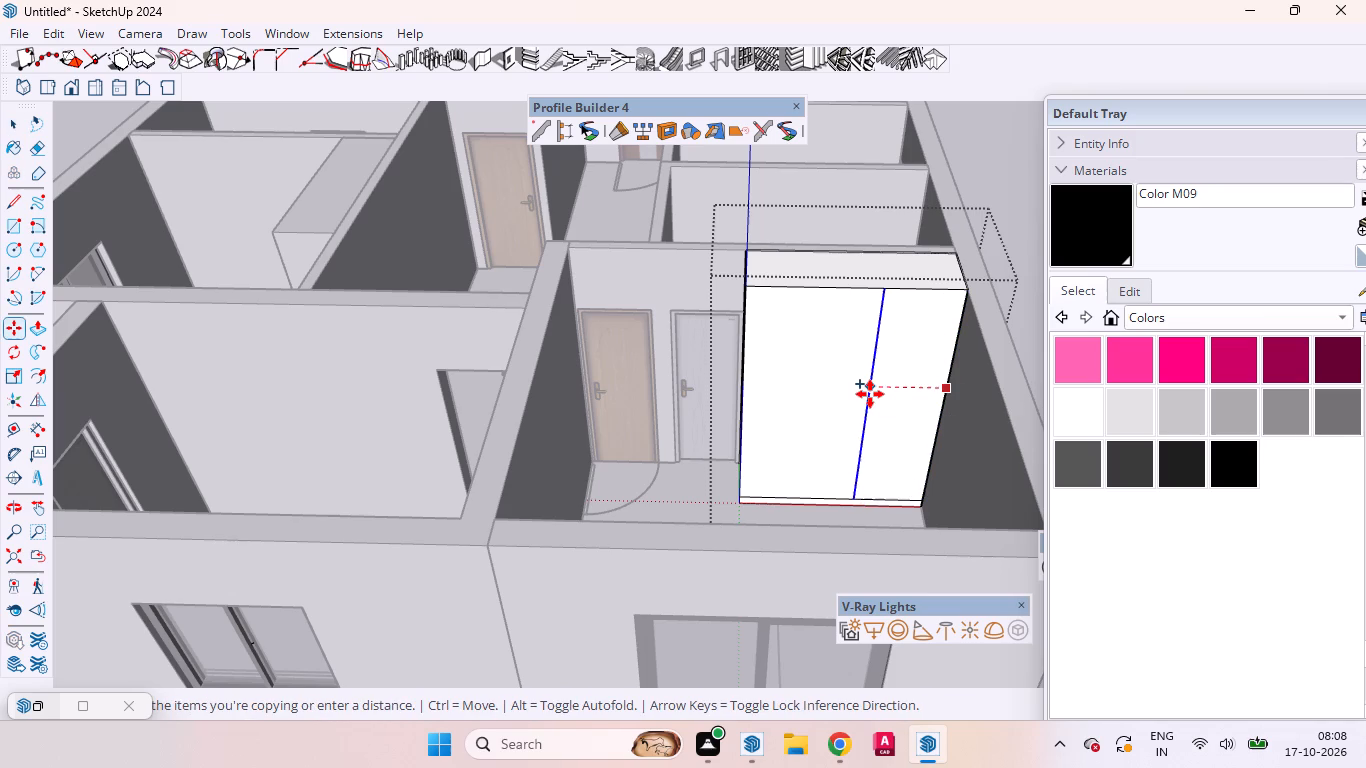
key(2)
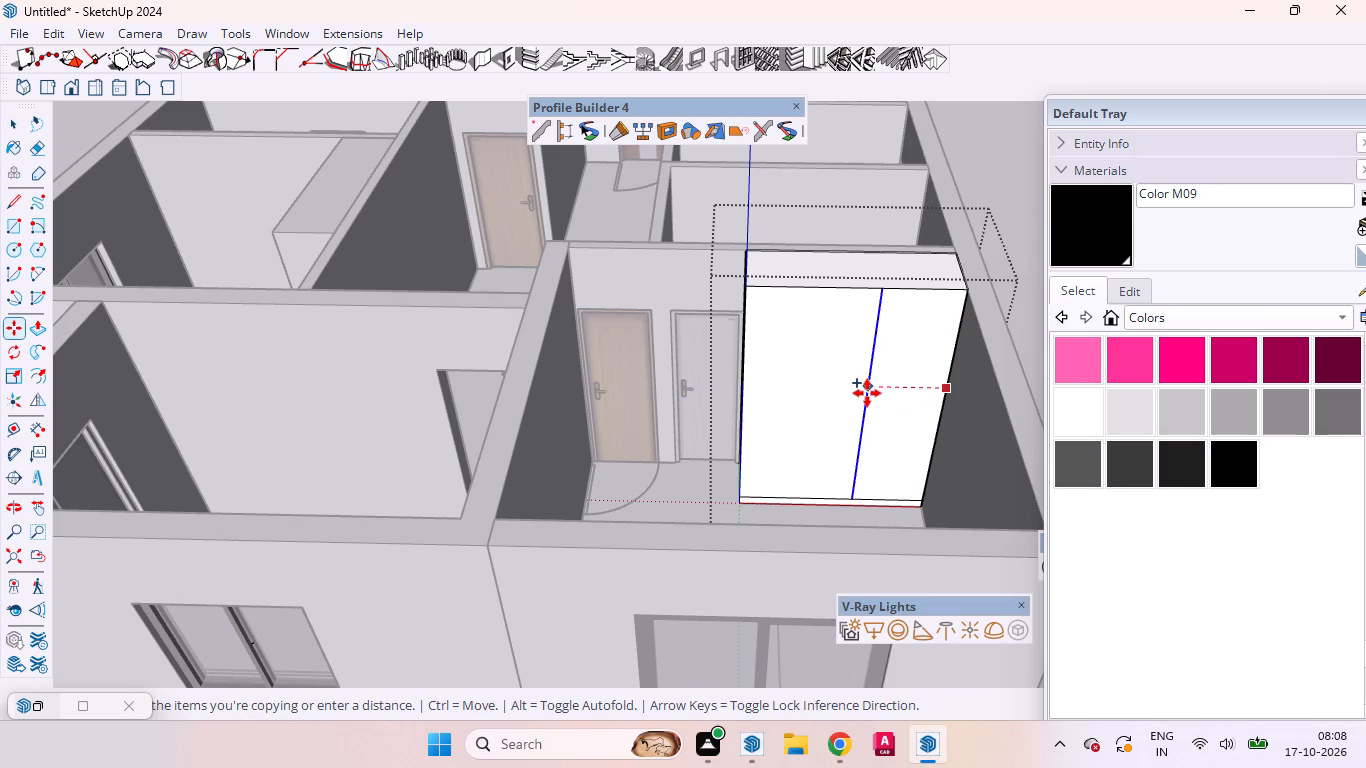
key(Return)
key(space)
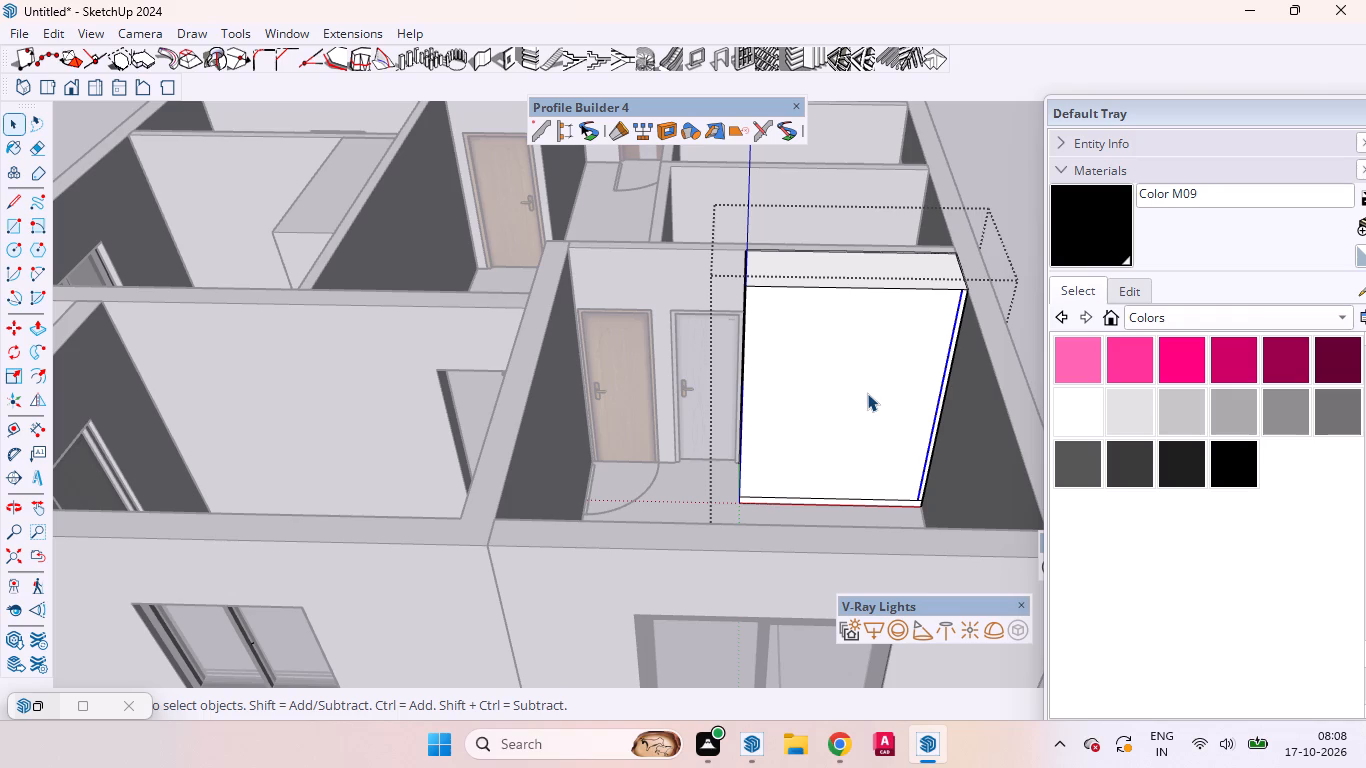
Divide the copied lower line on the wardrobe's front into 3 segments.
click(828, 496)
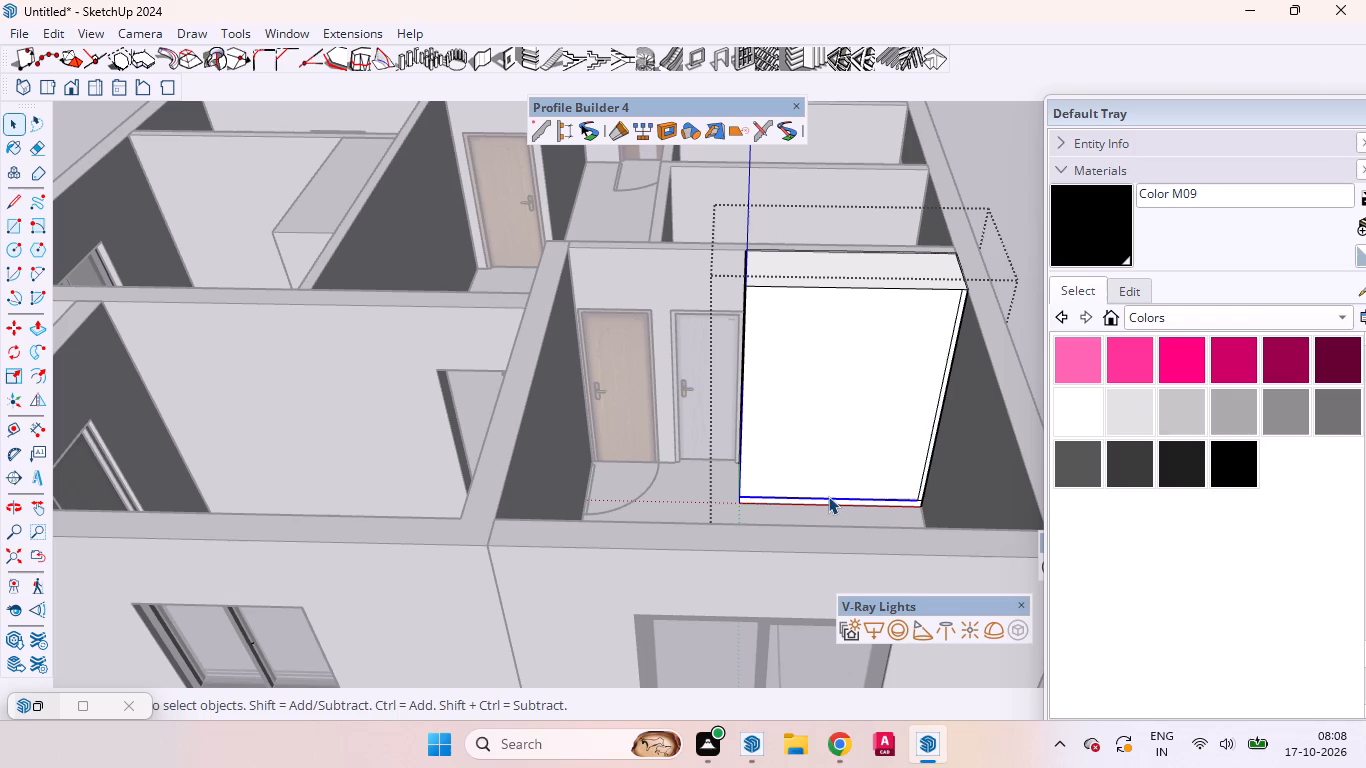
right_click(828, 496)
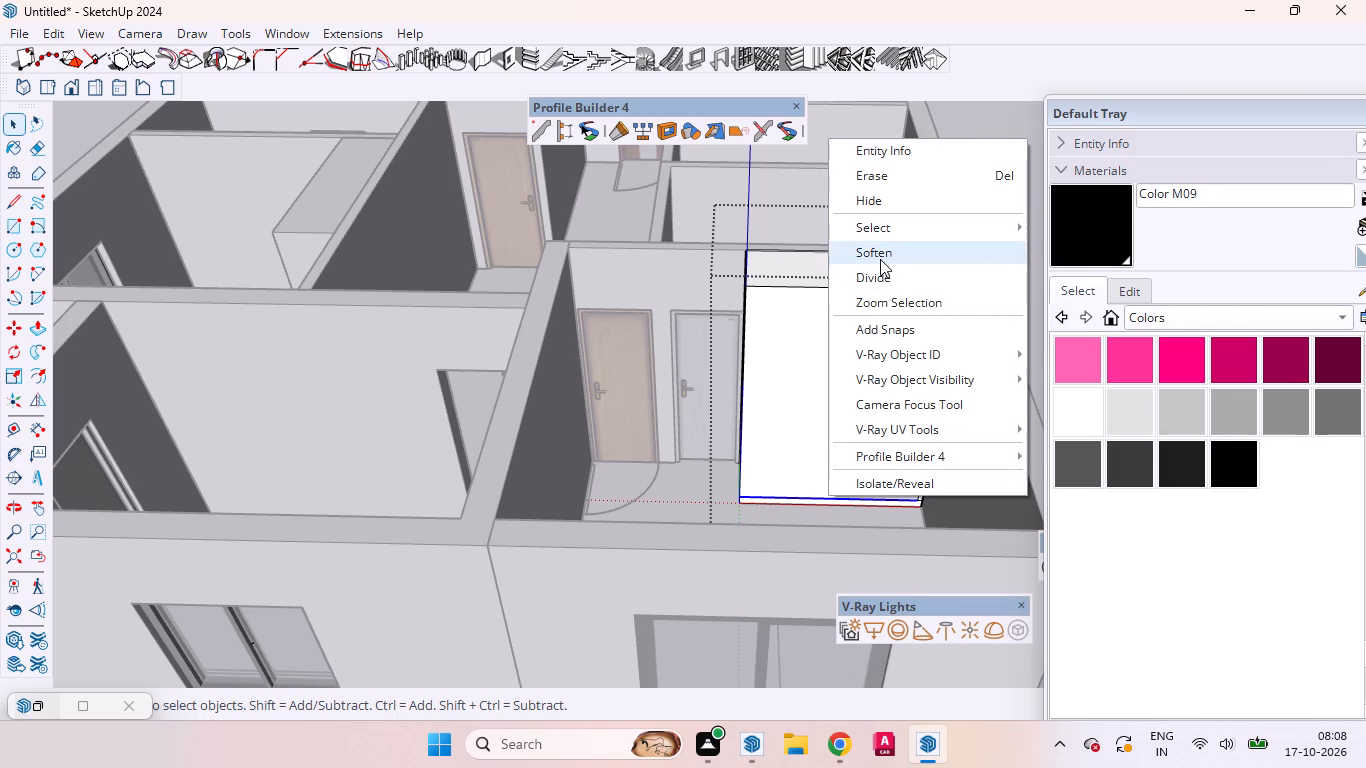
click(881, 269)
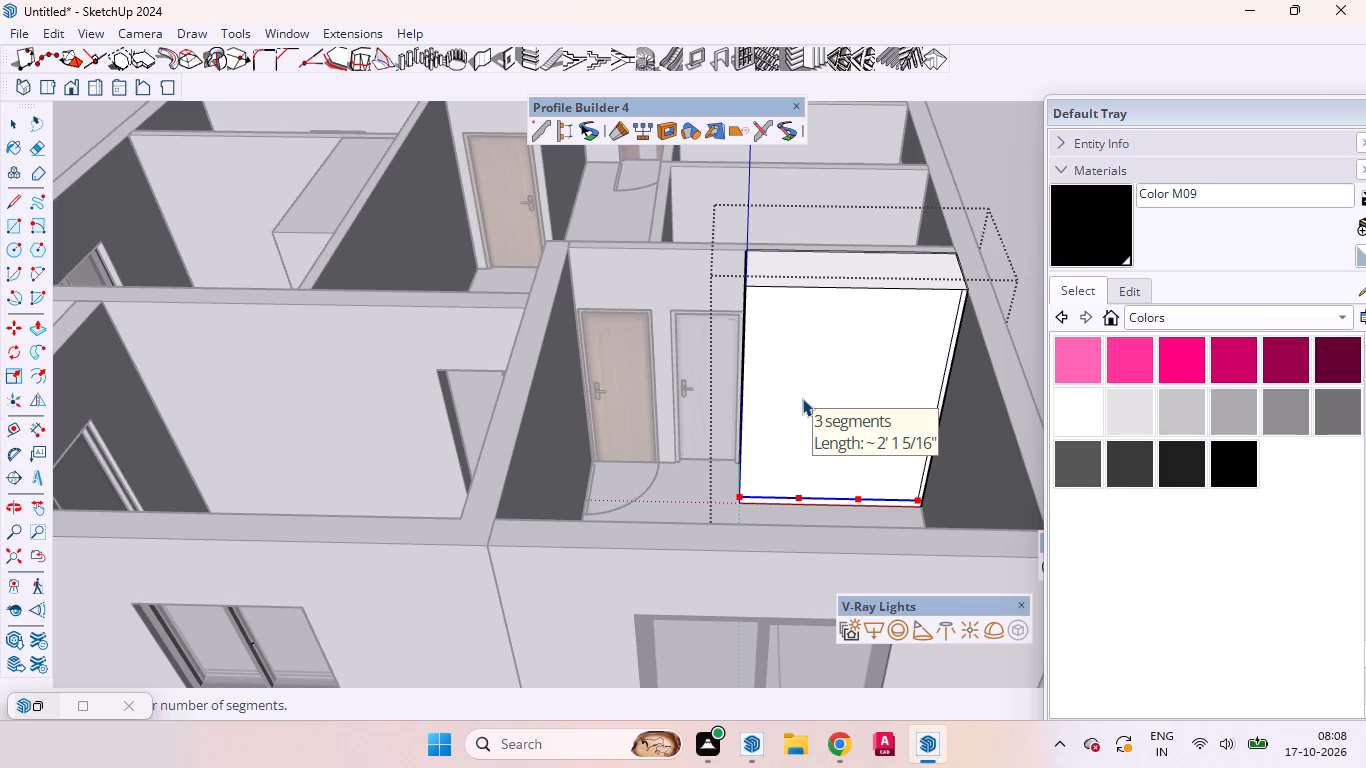
click(802, 398)
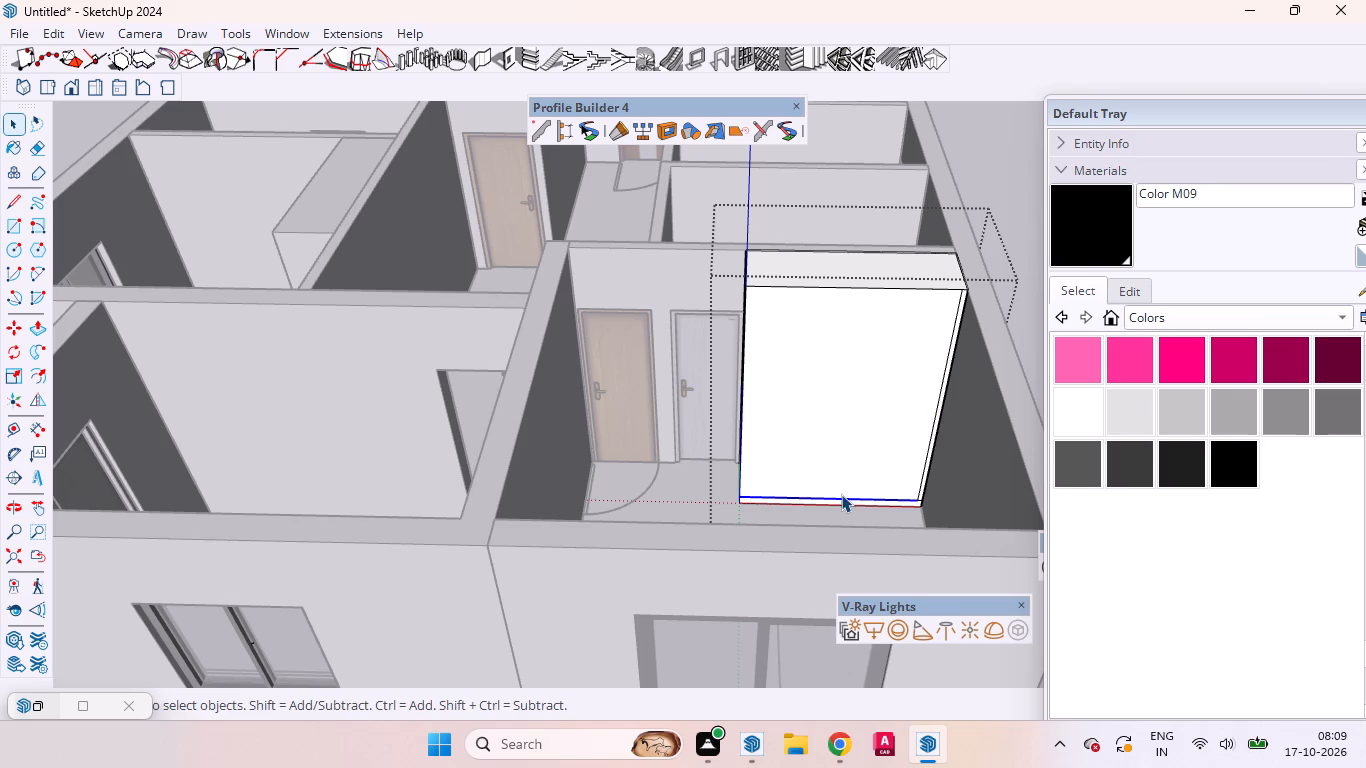
Copy the top edge of the wardrobe's front face 2" downward.
click(828, 287)
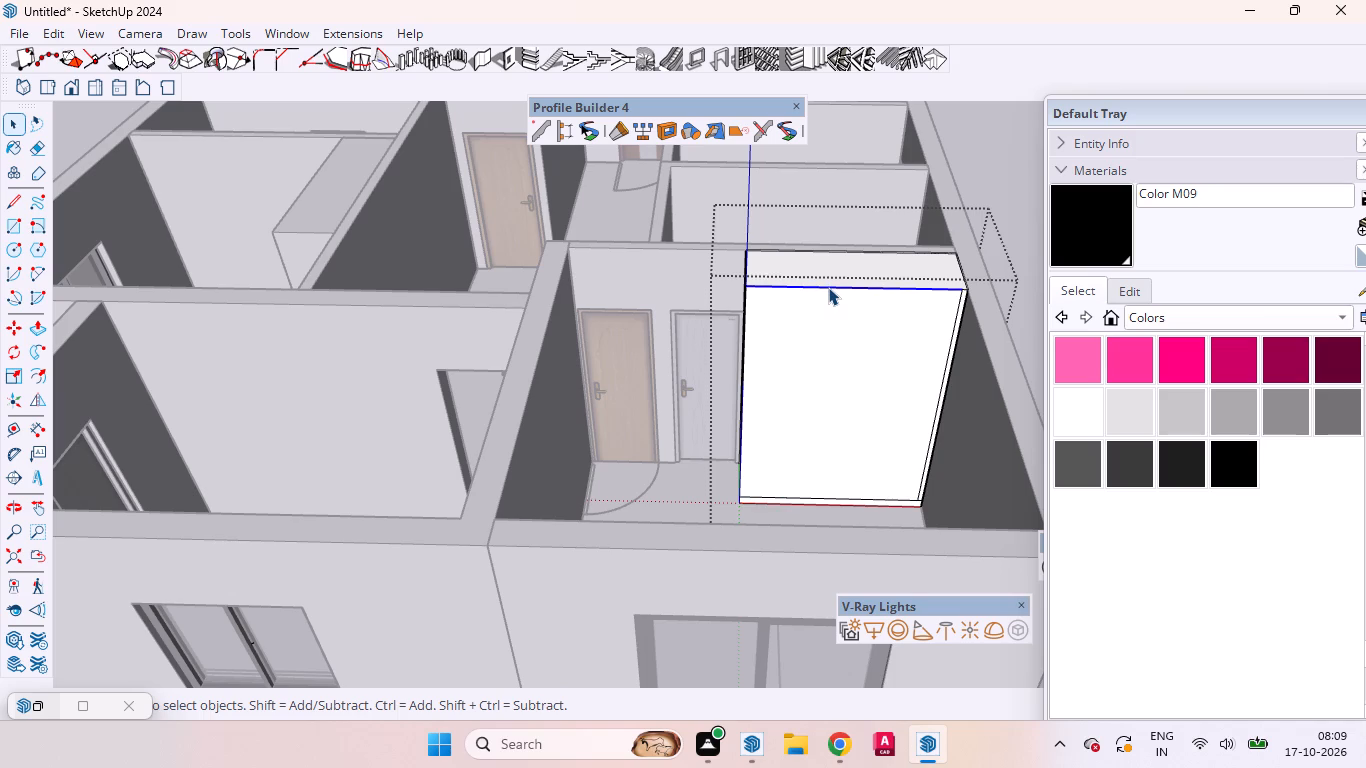
key(m)
click(828, 287)
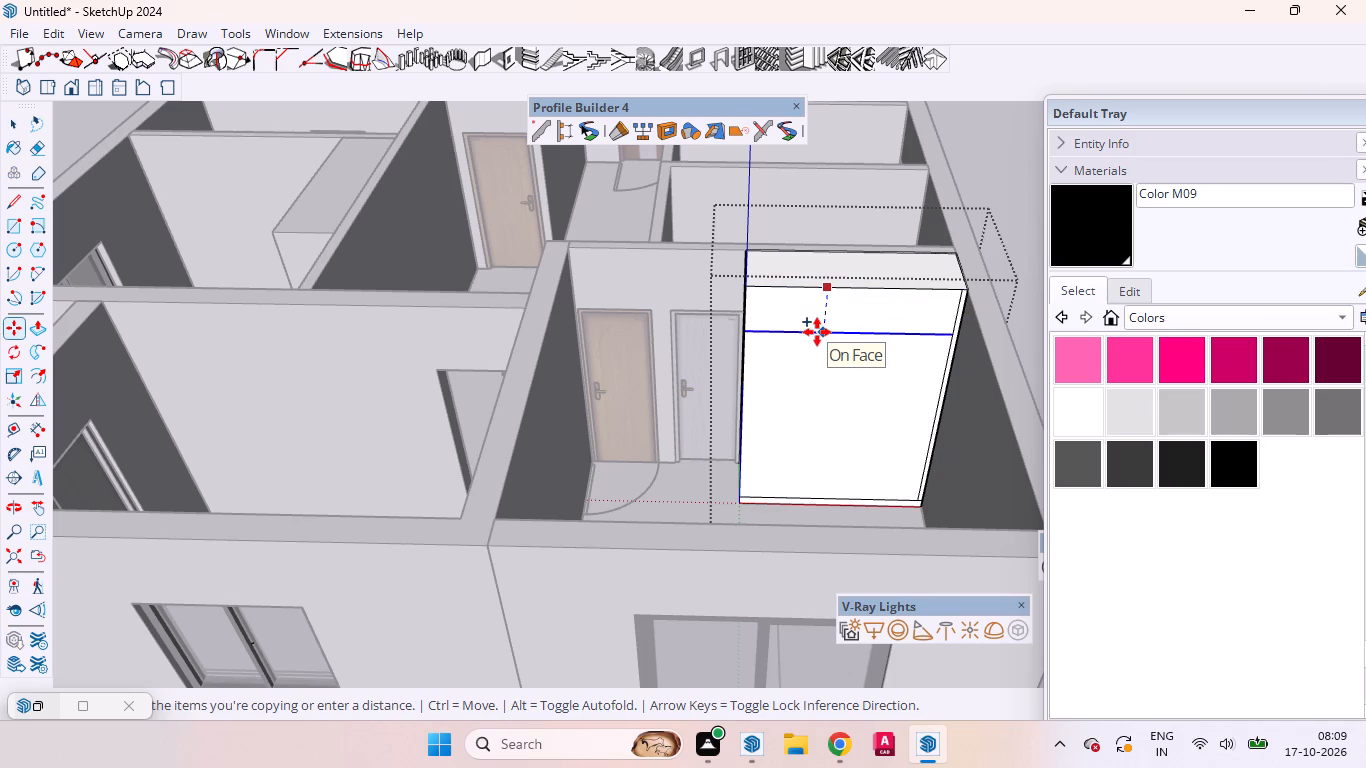
key(2)
key(Return)
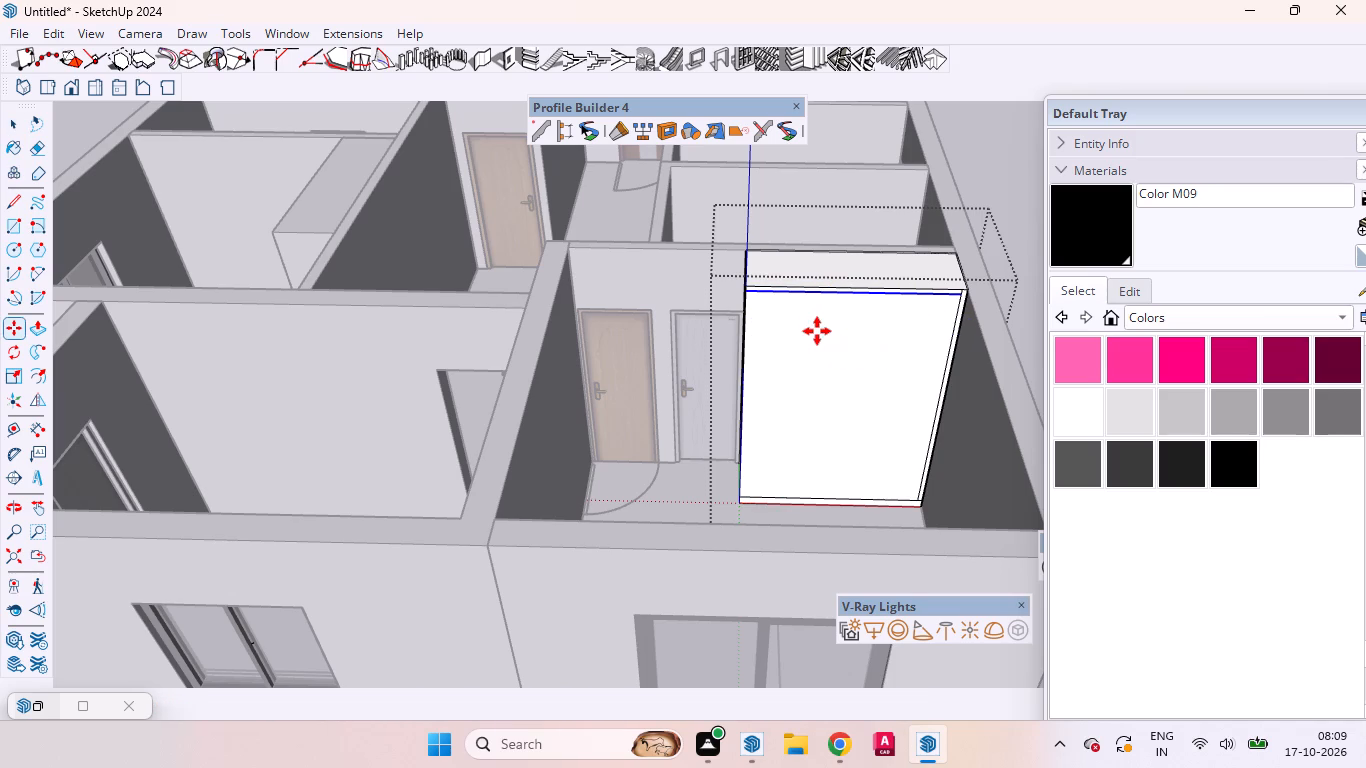
key(space)
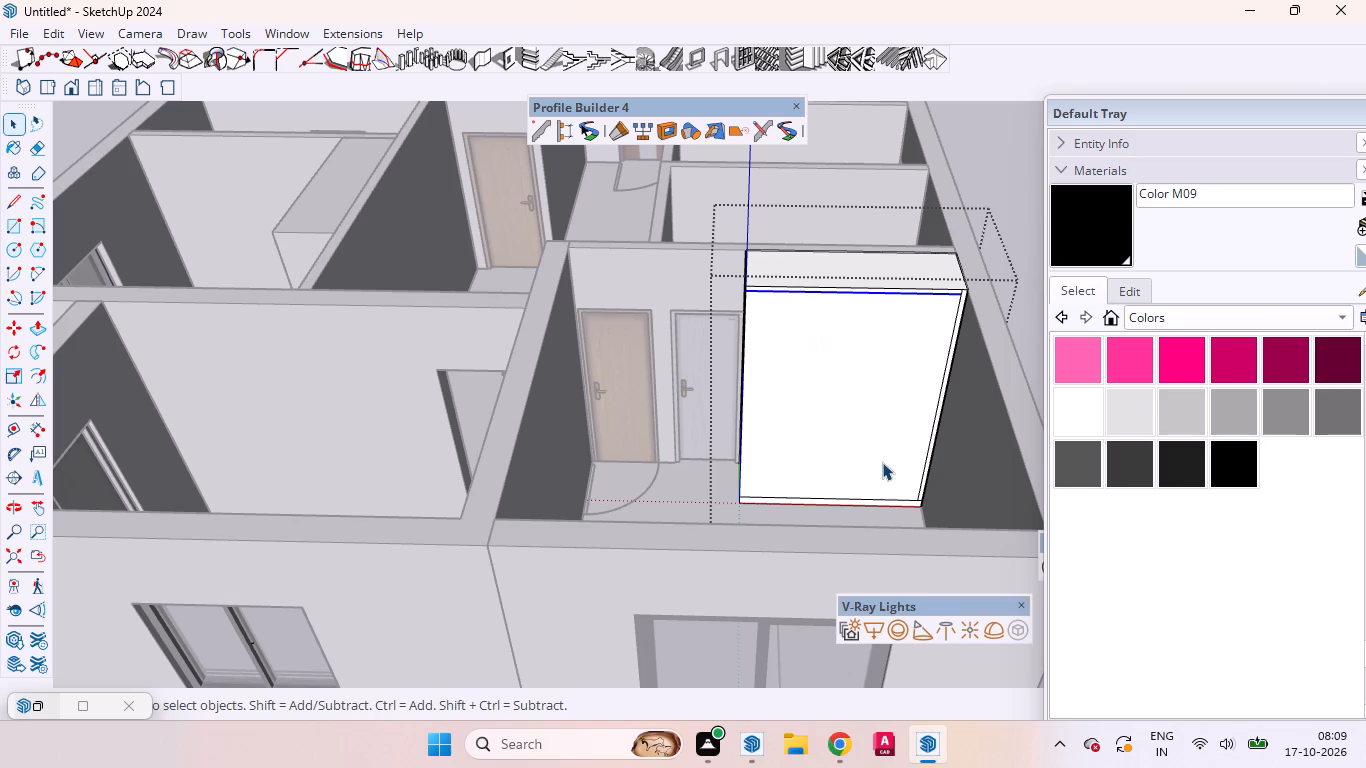
Draw two vertical lines from the lower line's division points up to the copied top line, splitting the front into three door panels.
click(829, 499)
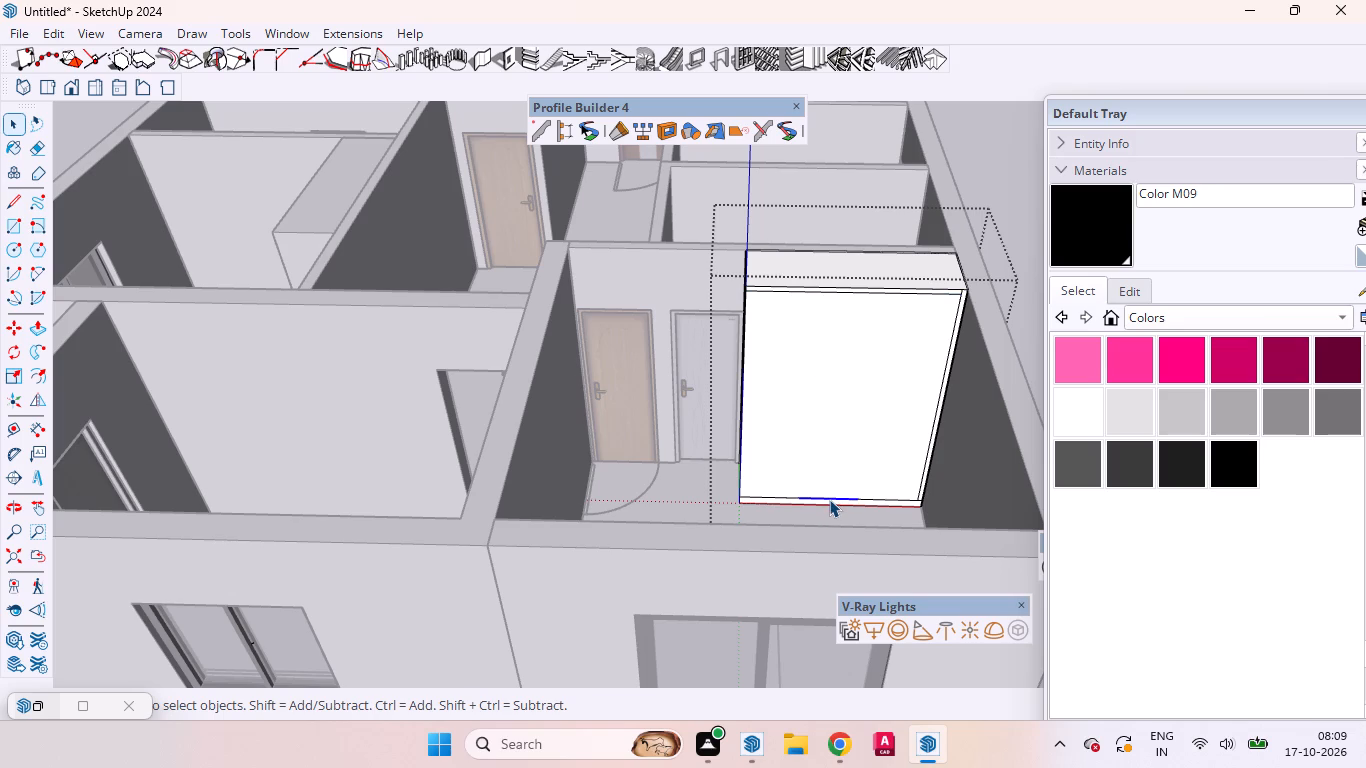
key(l)
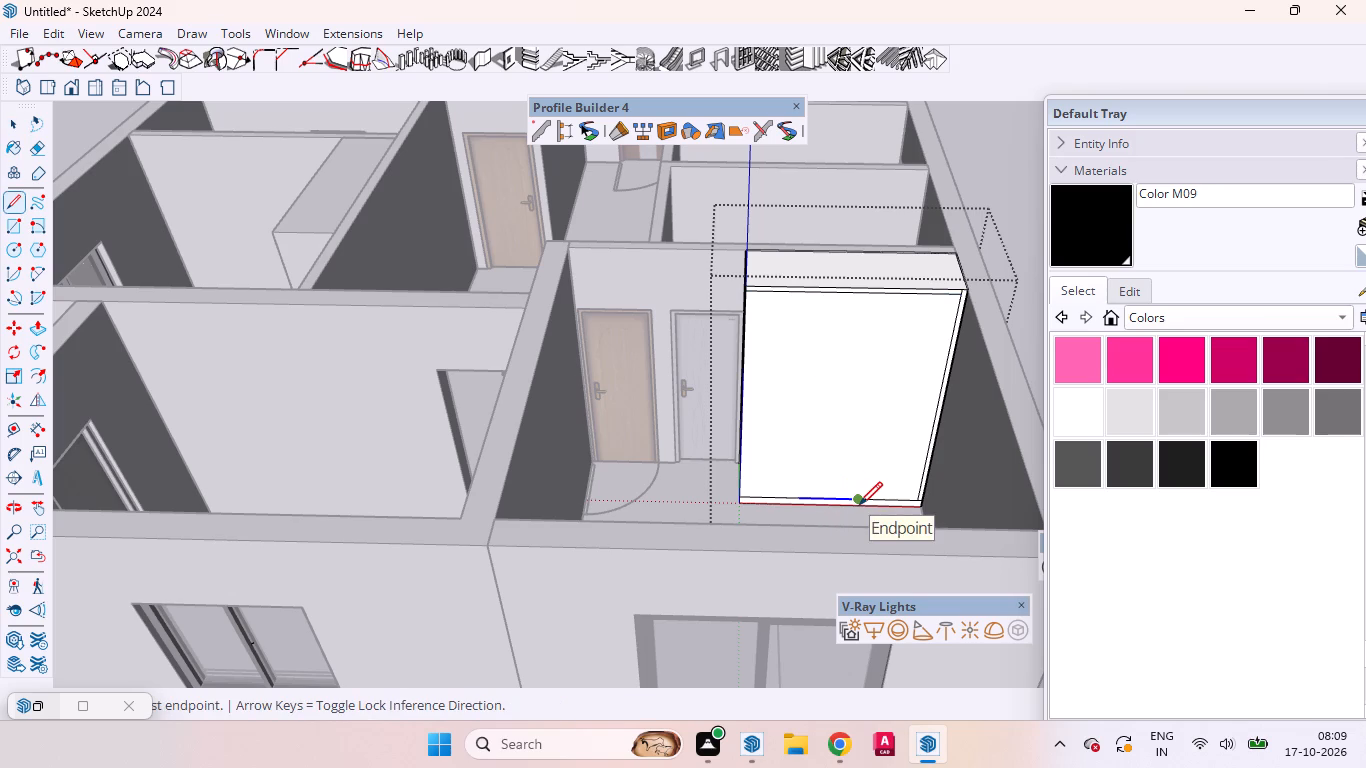
click(859, 505)
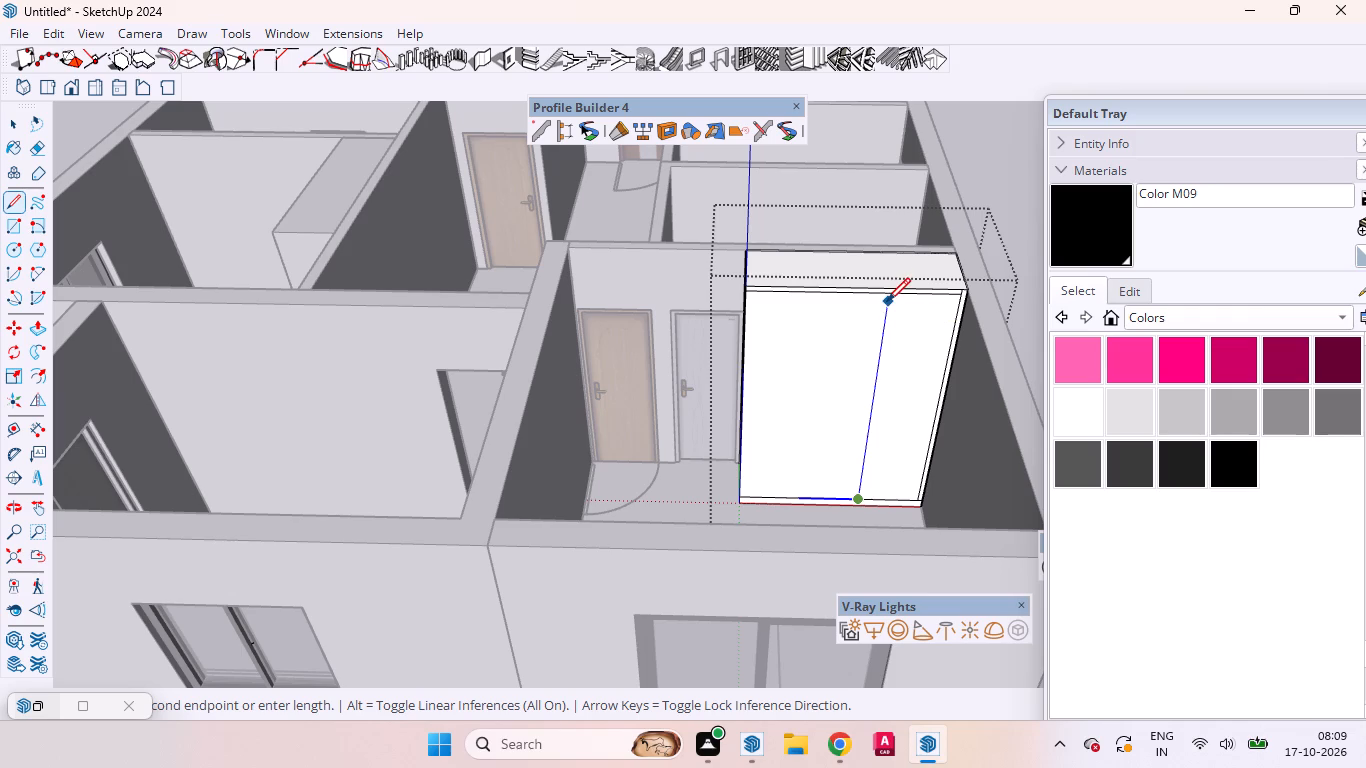
click(888, 296)
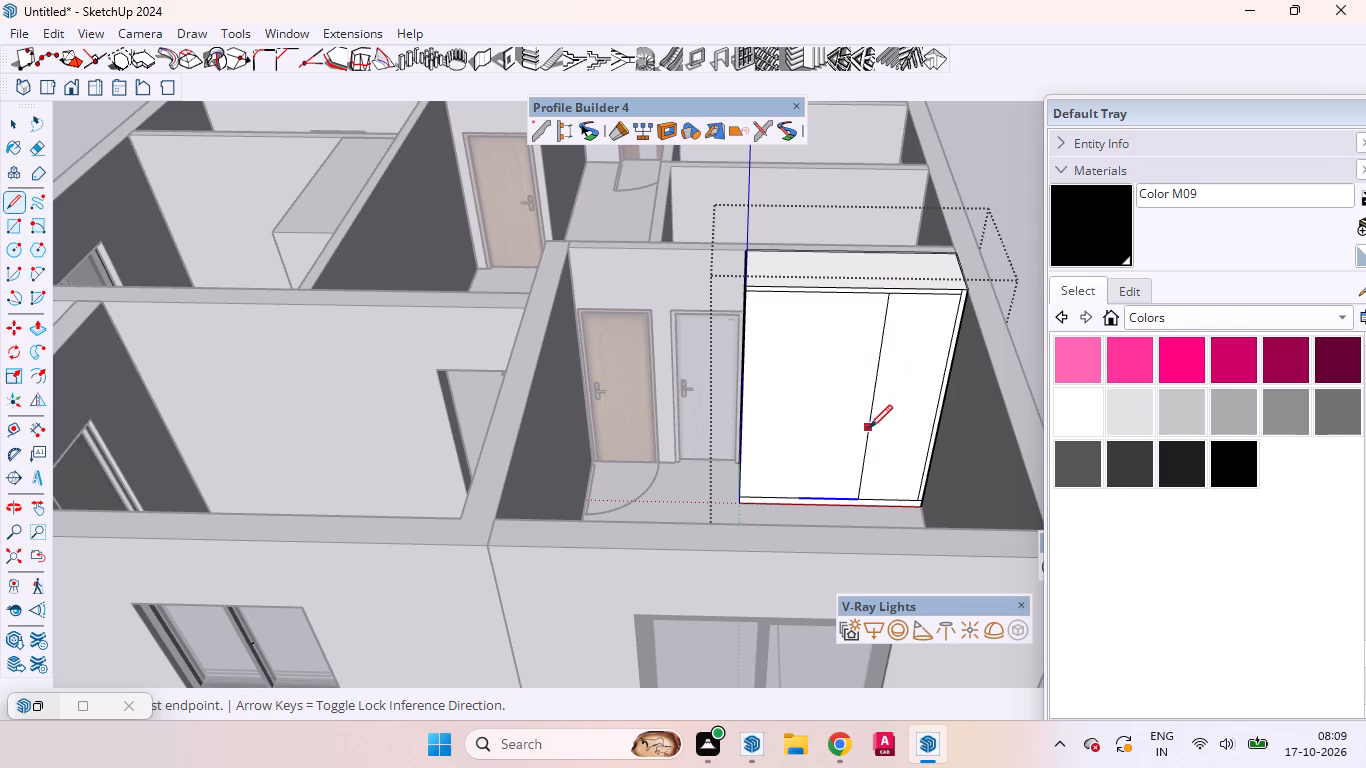
click(794, 502)
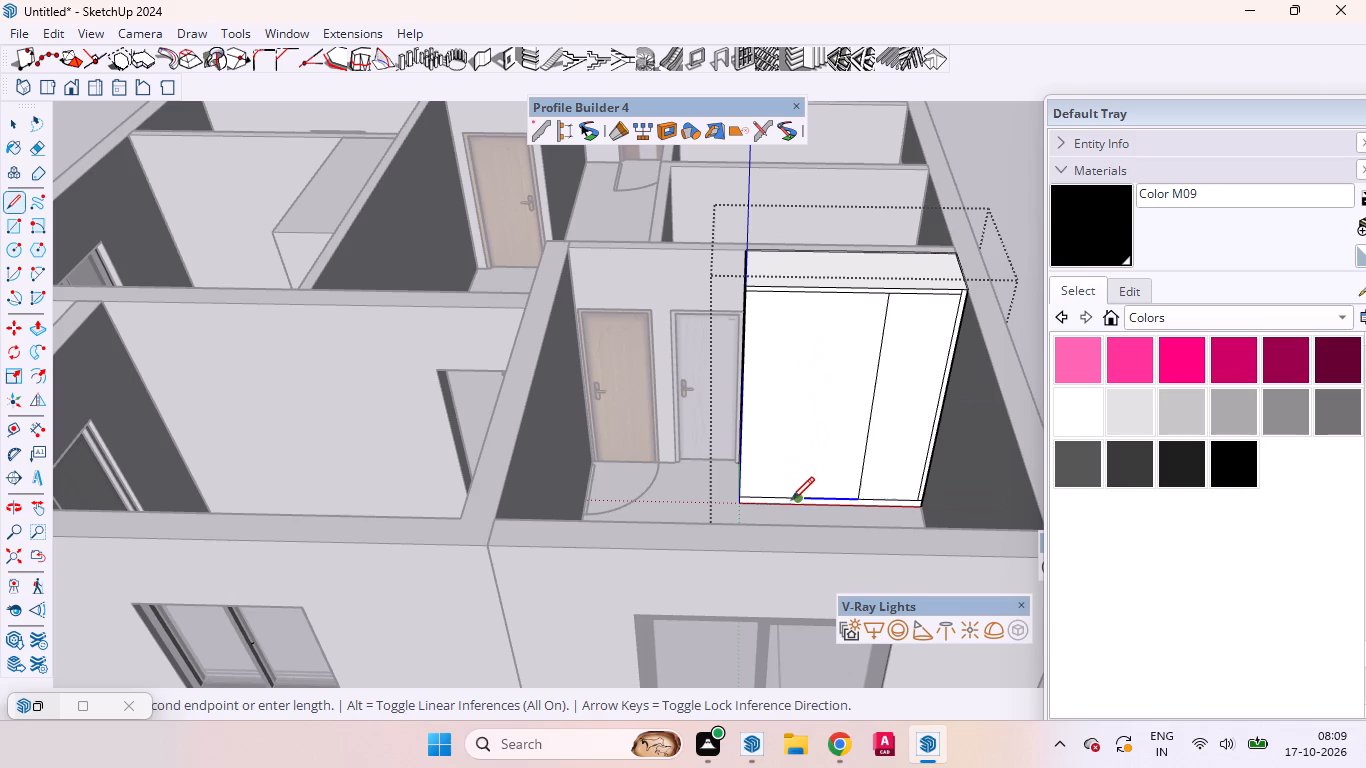
click(797, 498)
click(823, 300)
key(space)
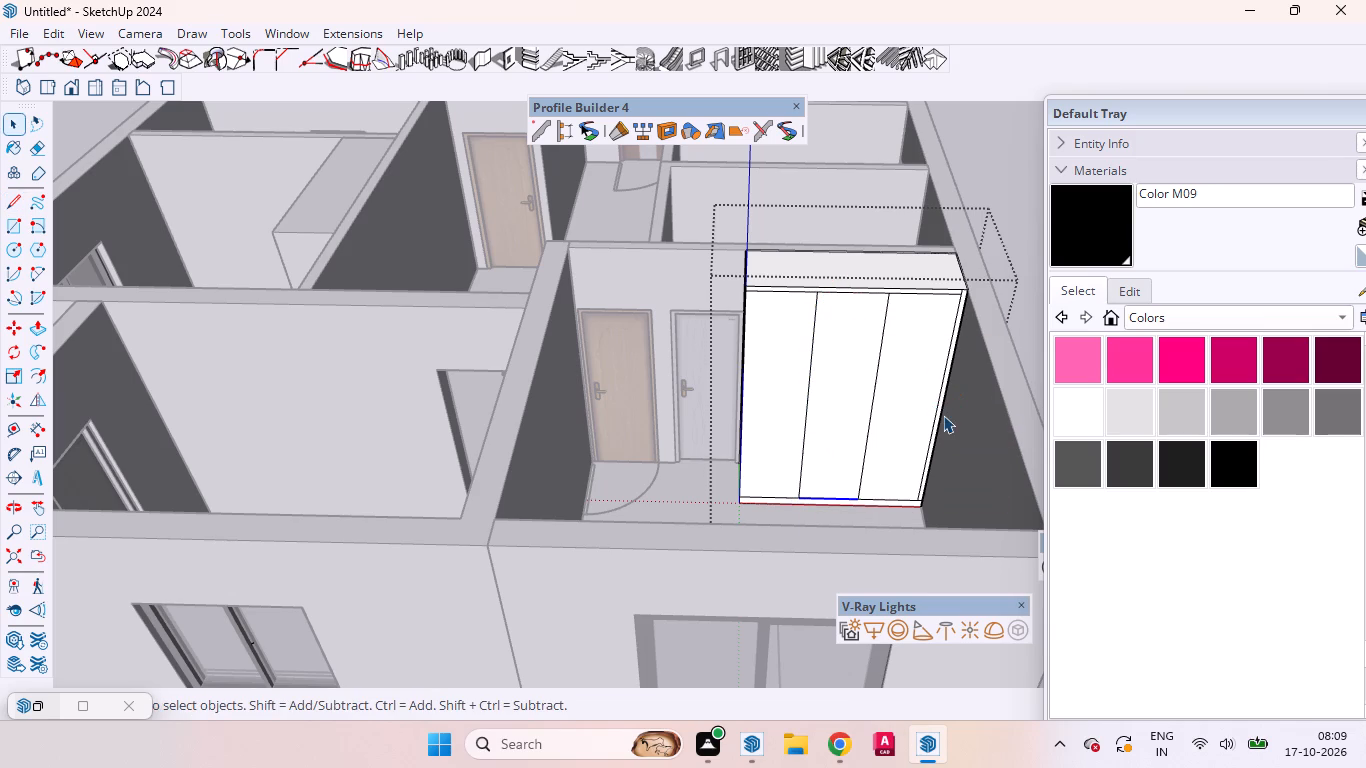
Delete the two vertical lines that split the wardrobe's front into three door panels.
click(917, 384)
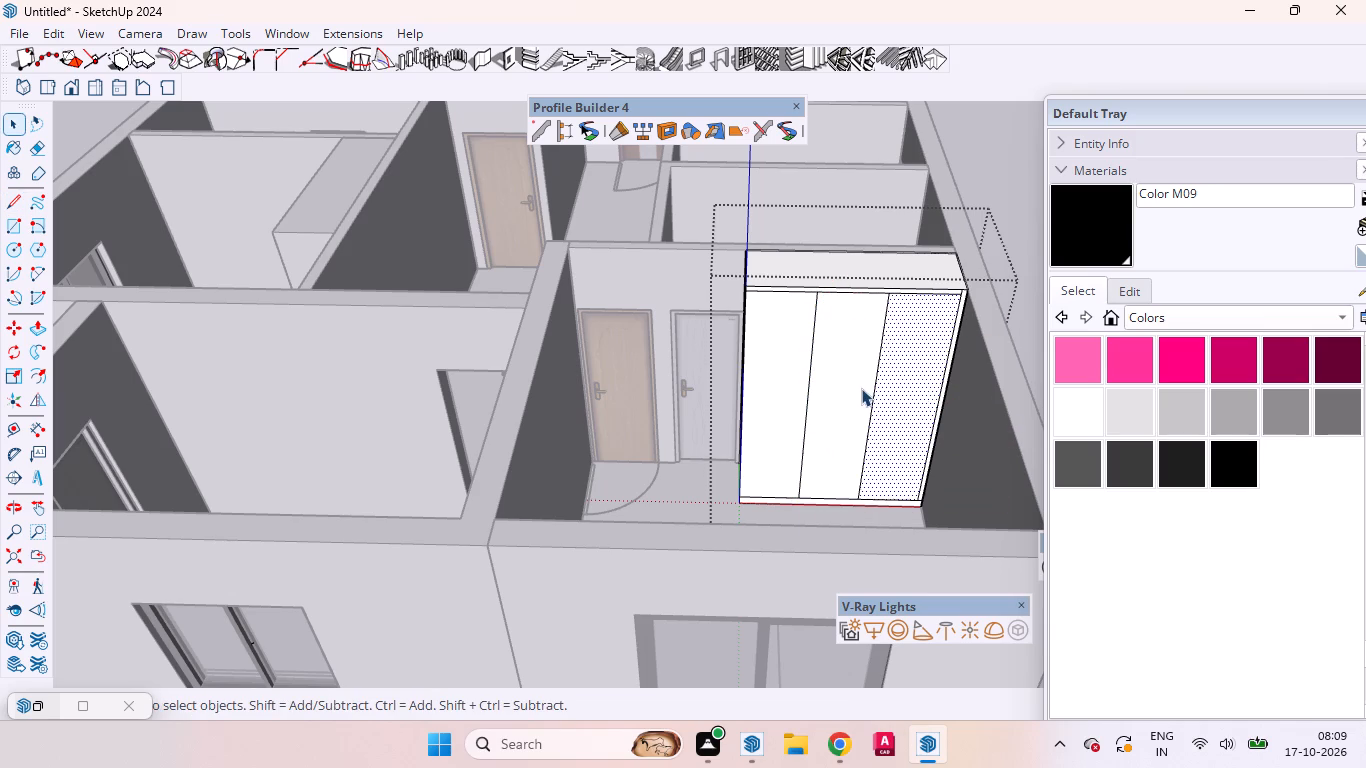
click(860, 387)
click(799, 392)
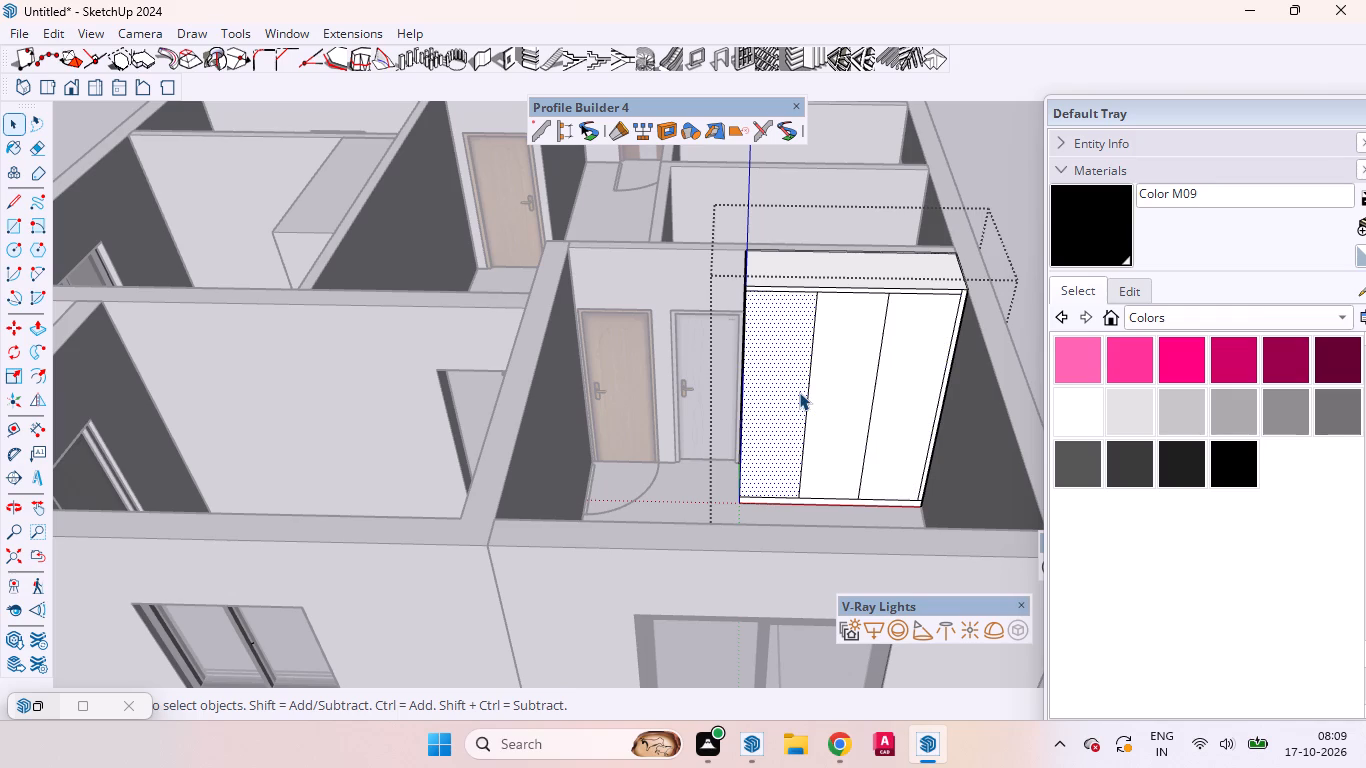
click(808, 394)
key(Delete)
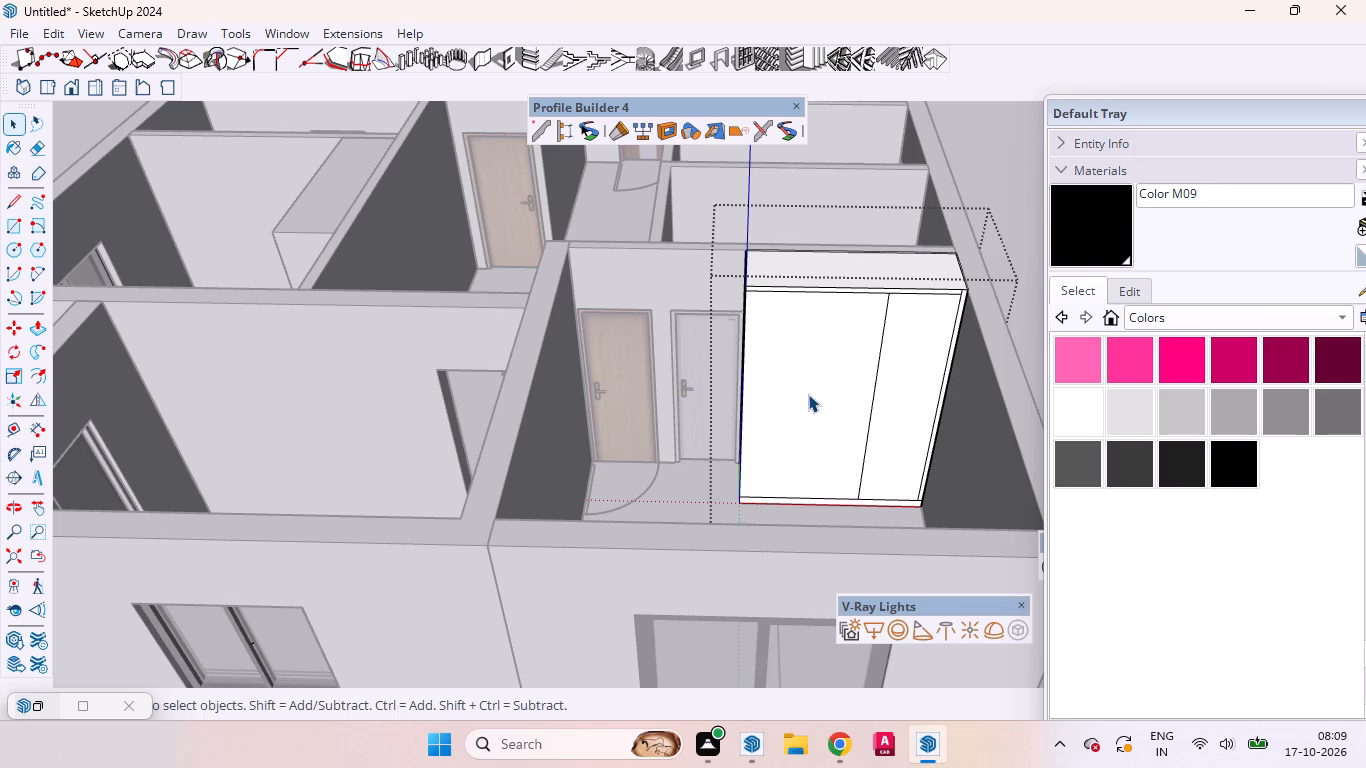
click(870, 407)
key(Delete)
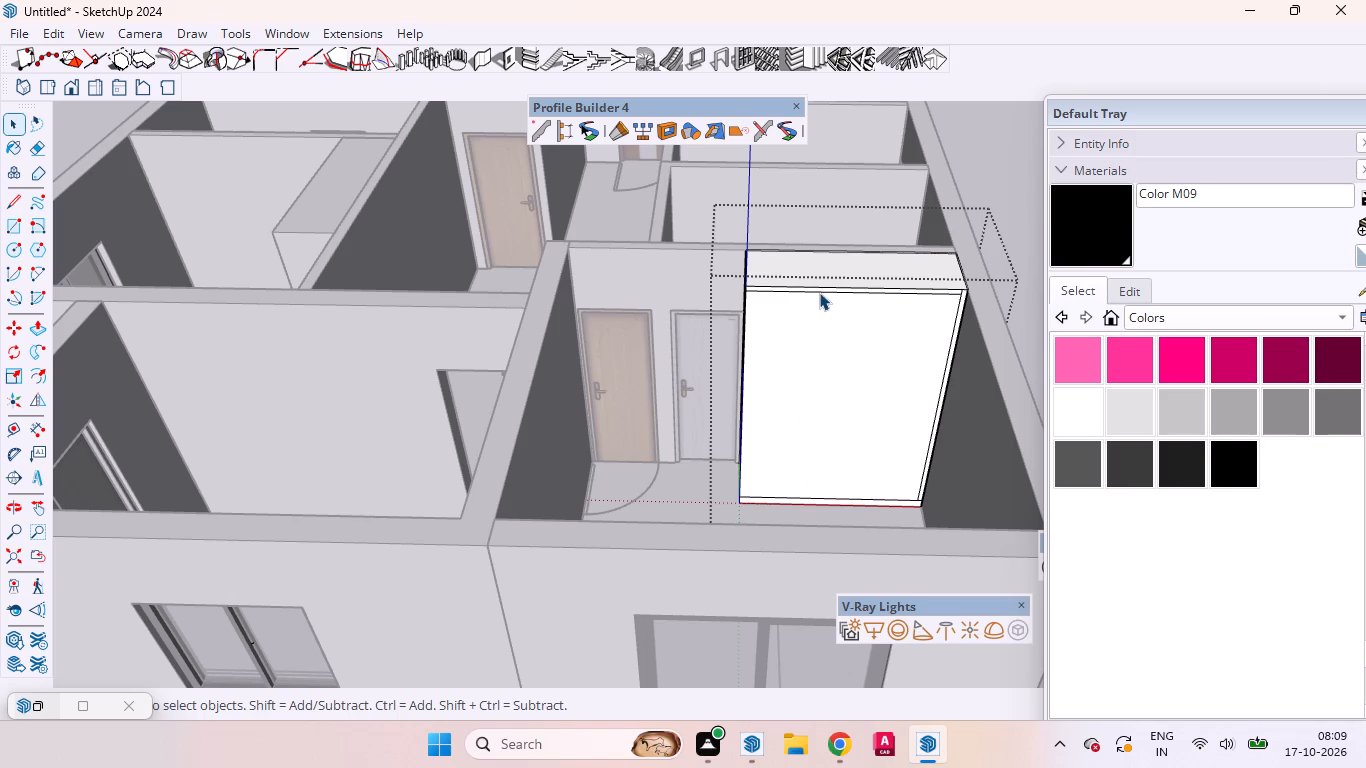
Divide the copied top line on the wardrobe's front into 4 segments.
click(819, 292)
right_click(819, 292)
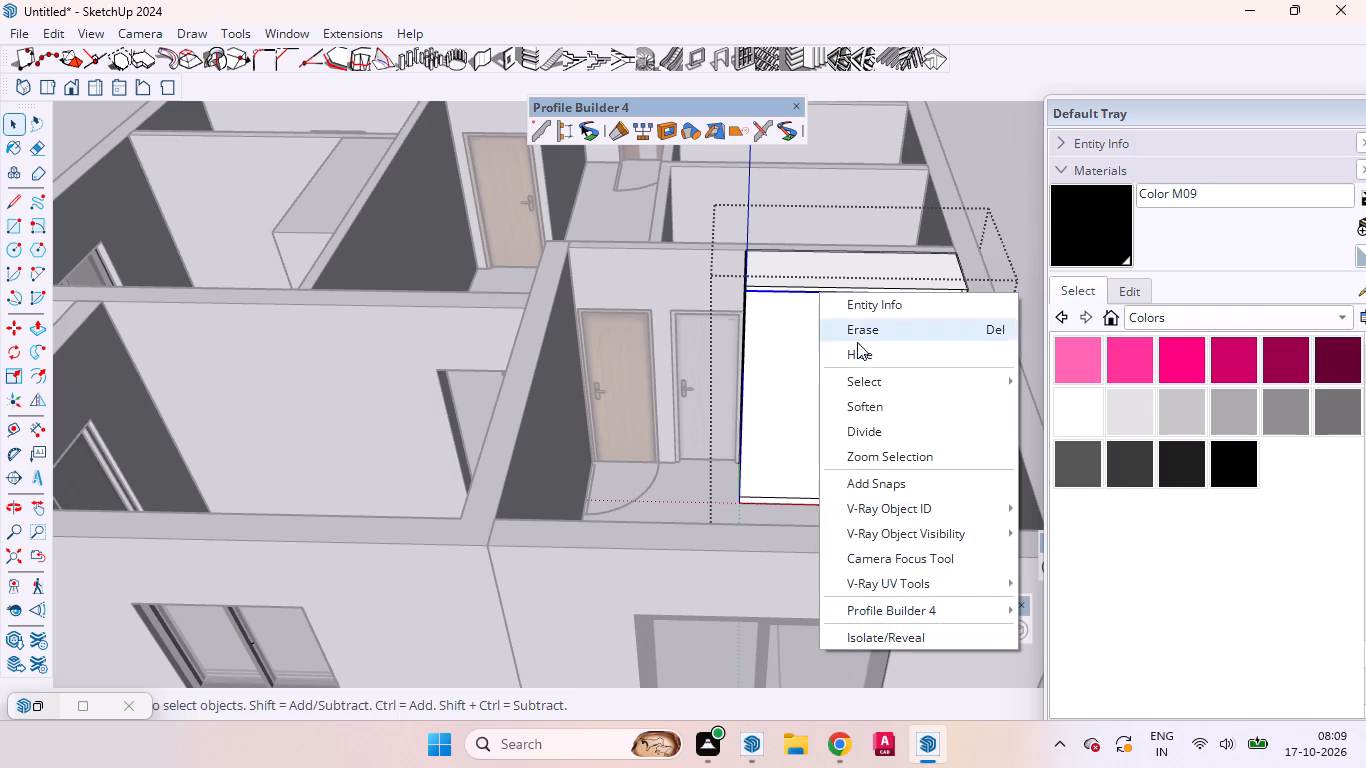
click(869, 435)
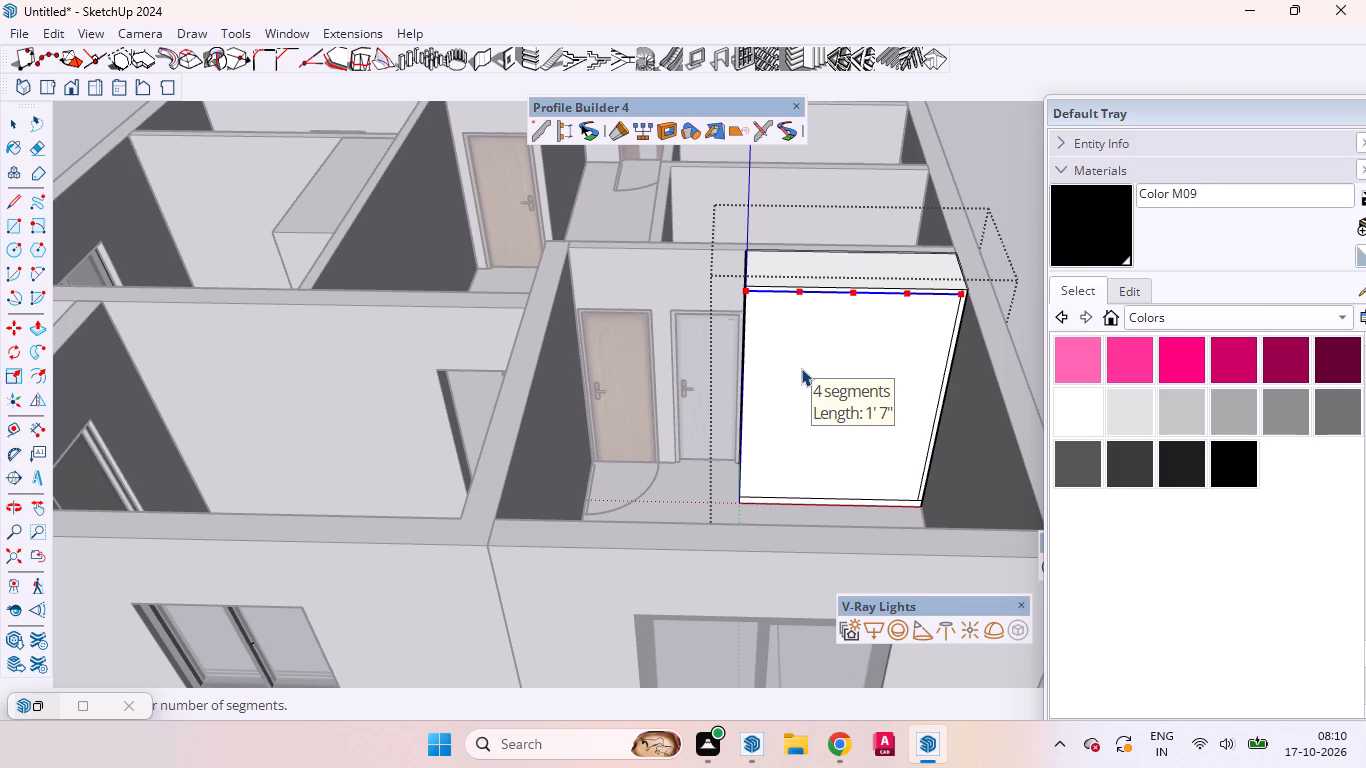
click(801, 368)
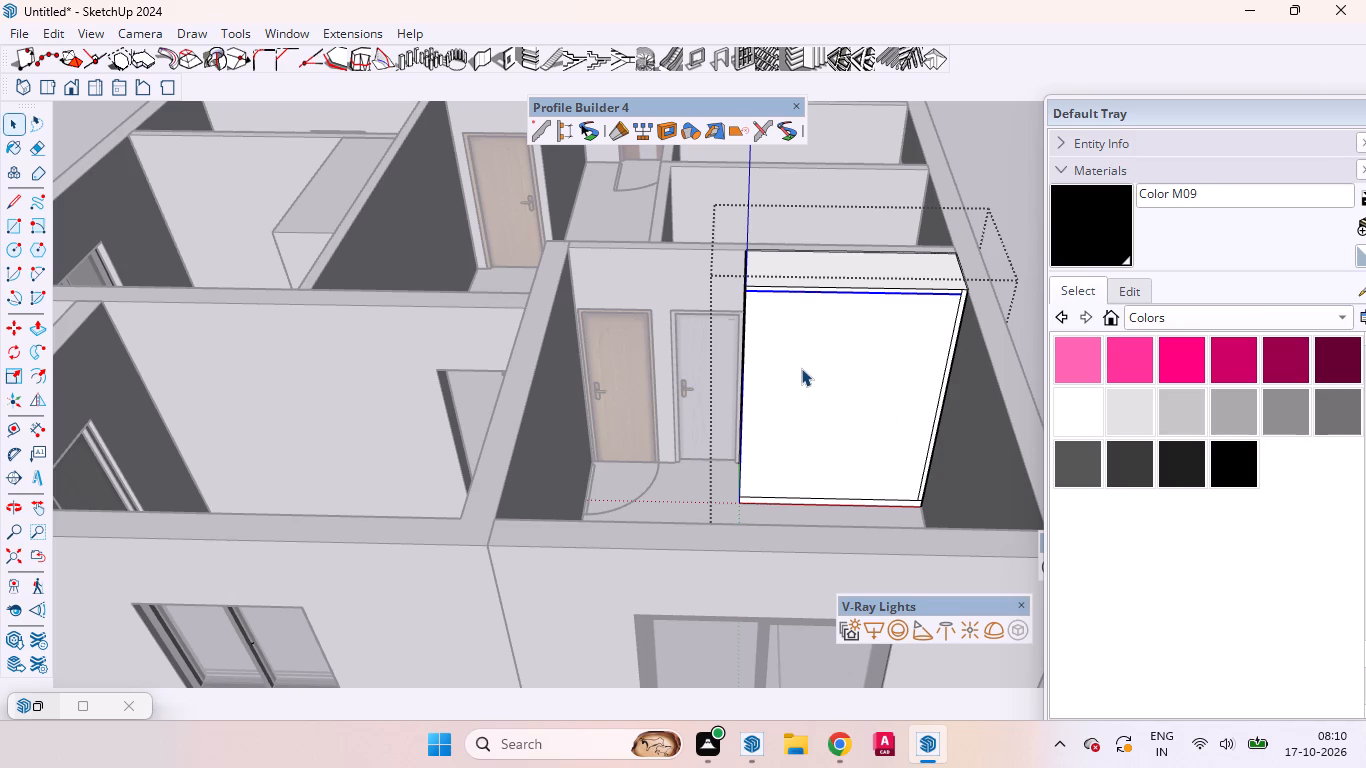
Draw three vertical lines from the top line's division points down to the lower line, splitting the front into four door panels.
key(l)
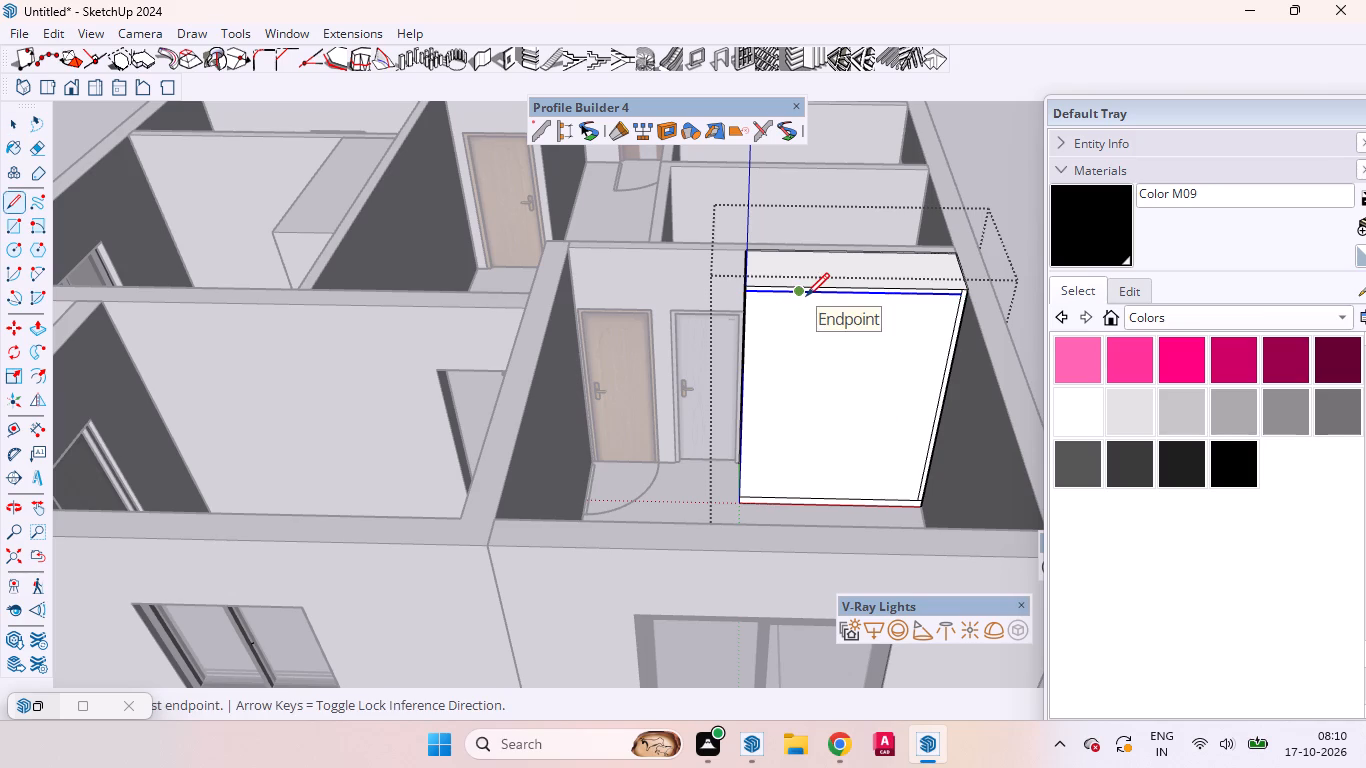
click(806, 296)
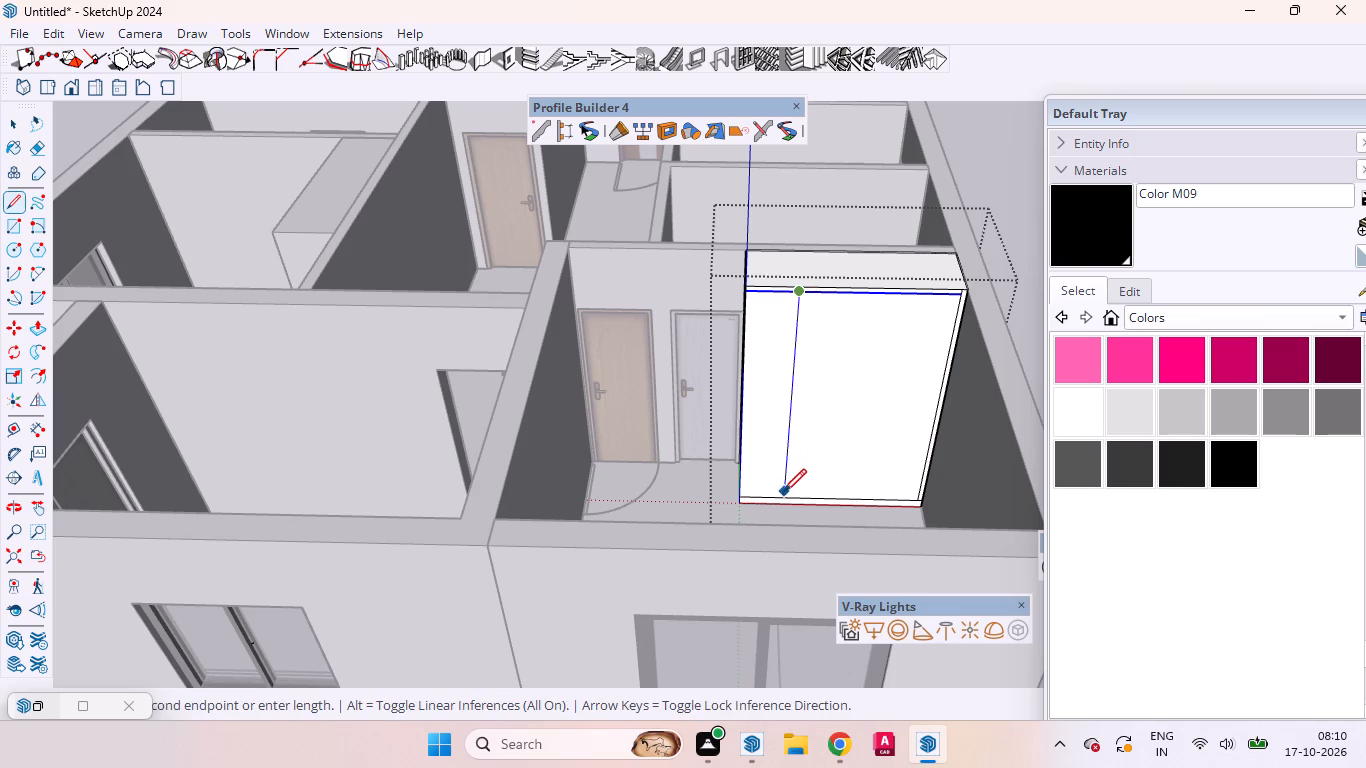
click(783, 498)
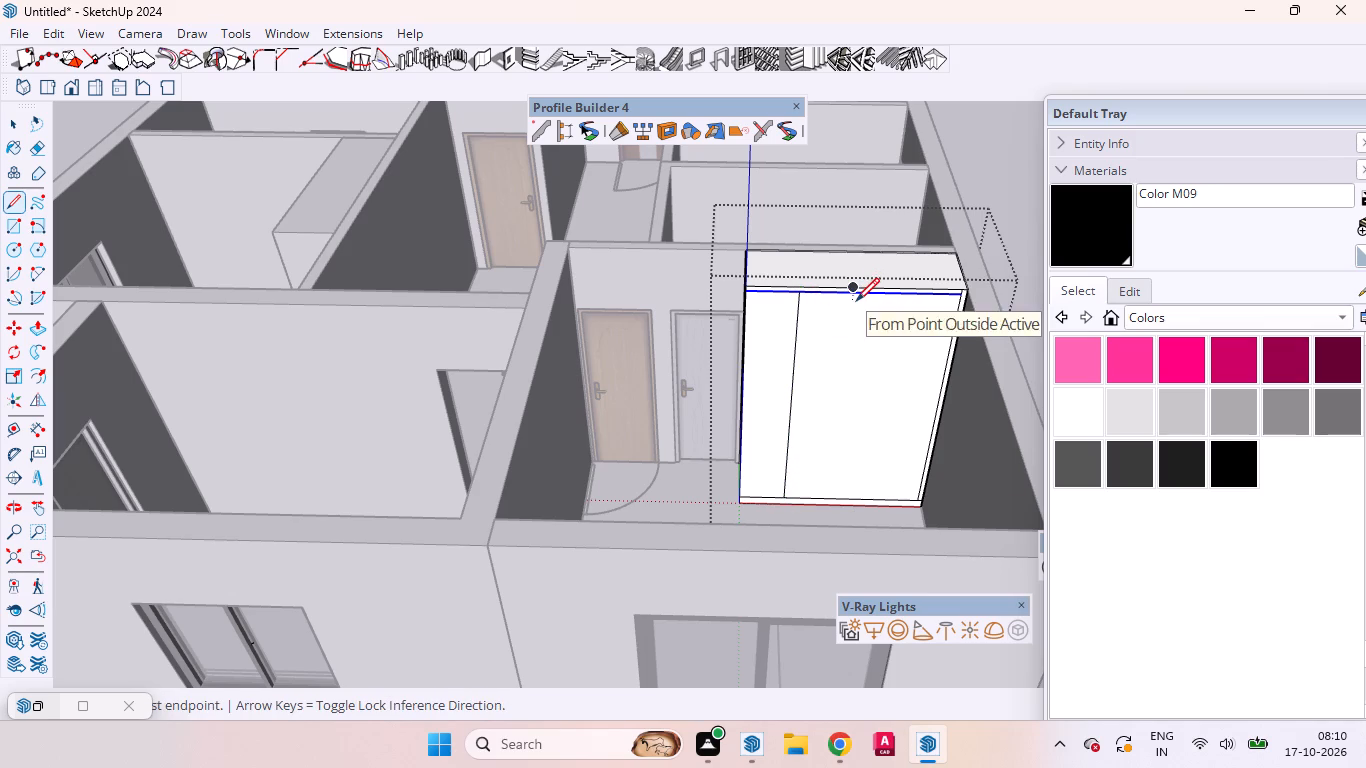
click(847, 298)
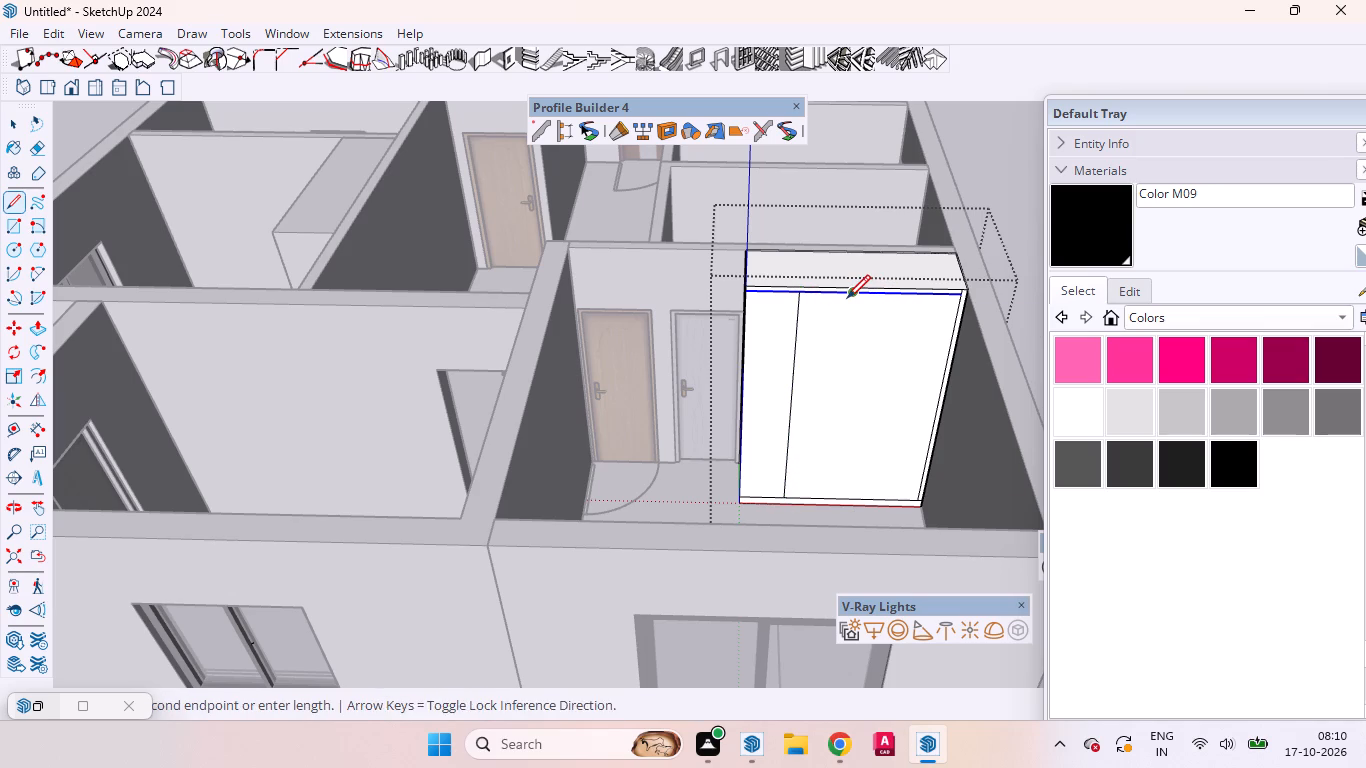
click(827, 498)
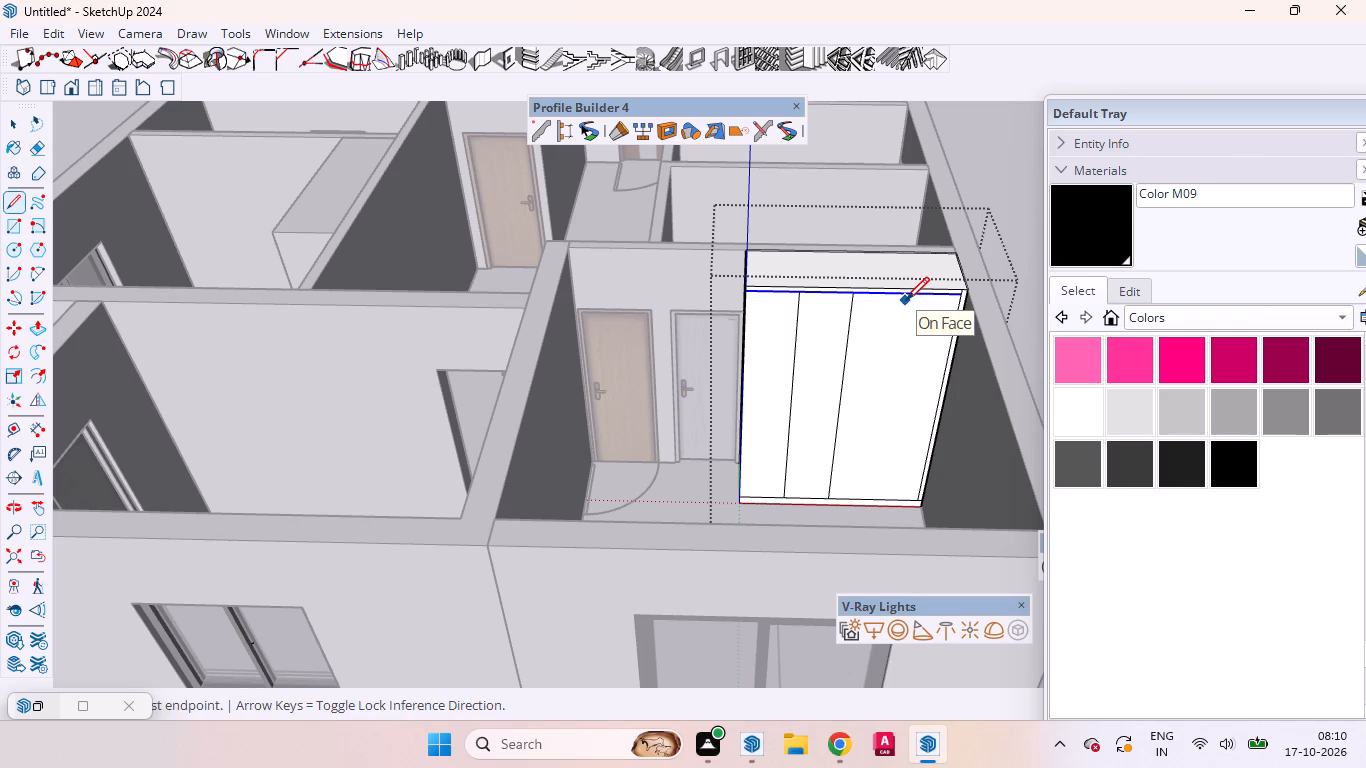
click(907, 298)
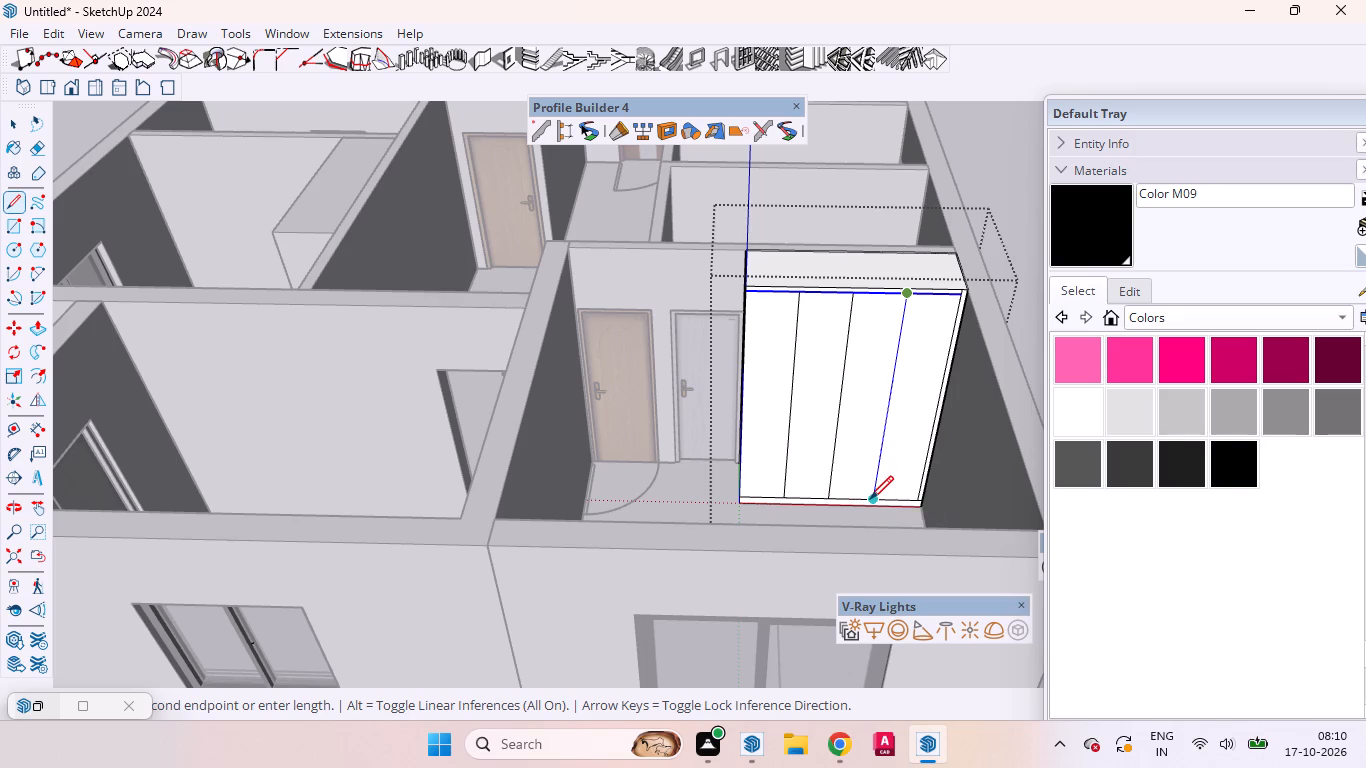
click(870, 499)
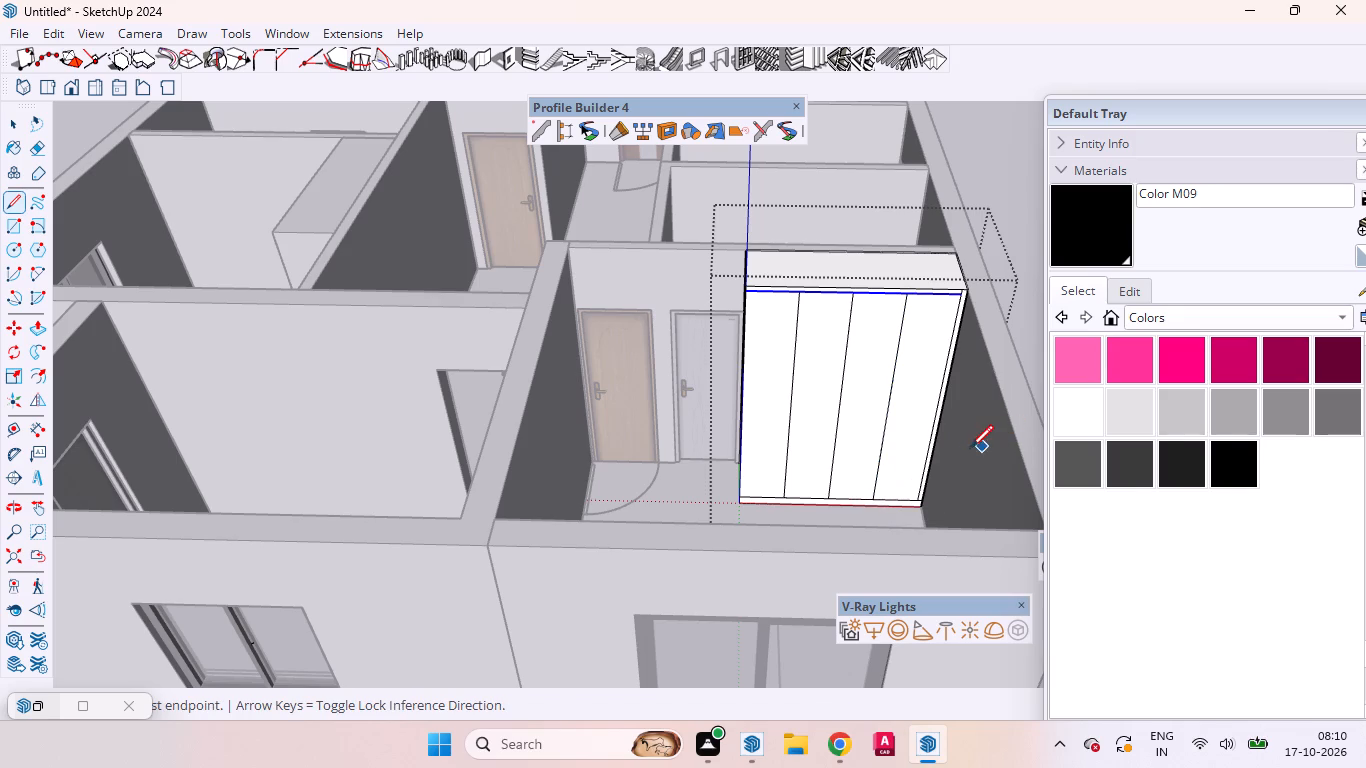
key(space)
click(922, 390)
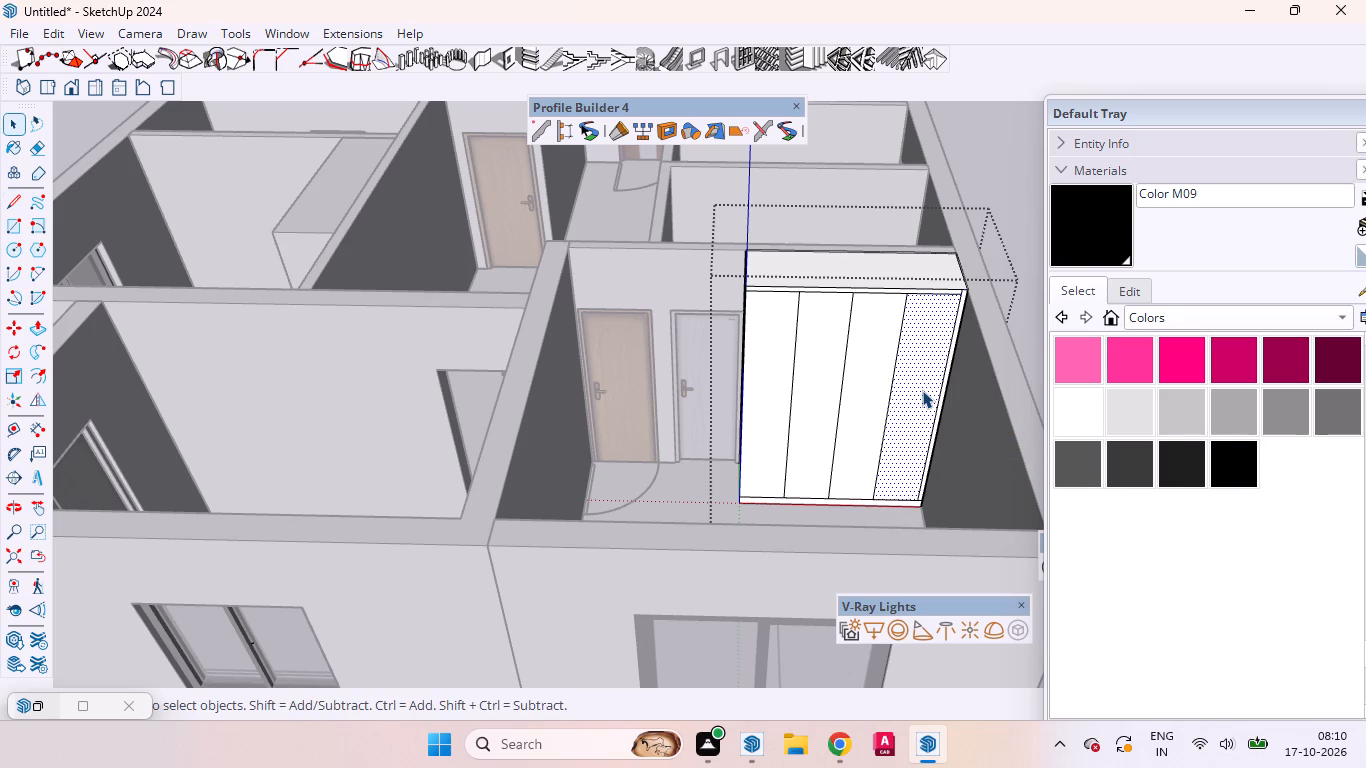
click(871, 379)
double_click(831, 359)
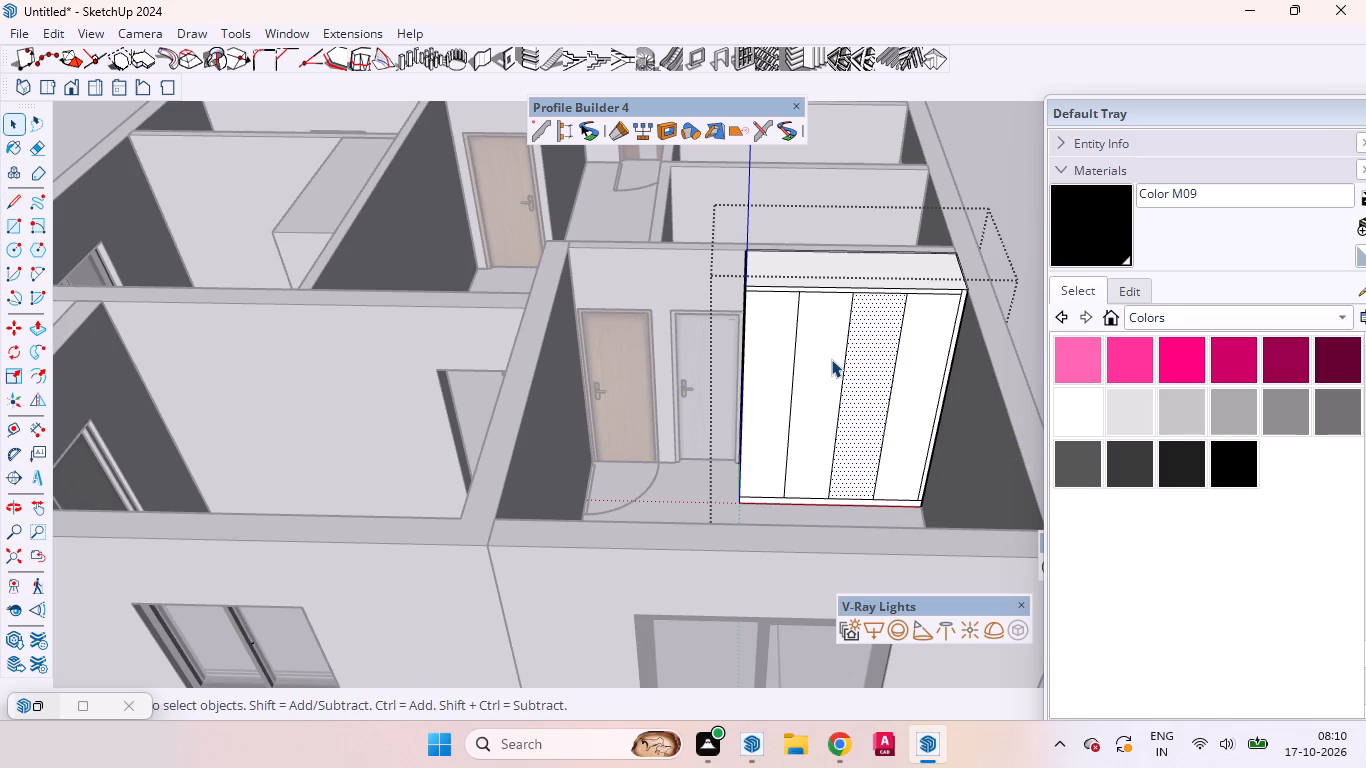
click(776, 361)
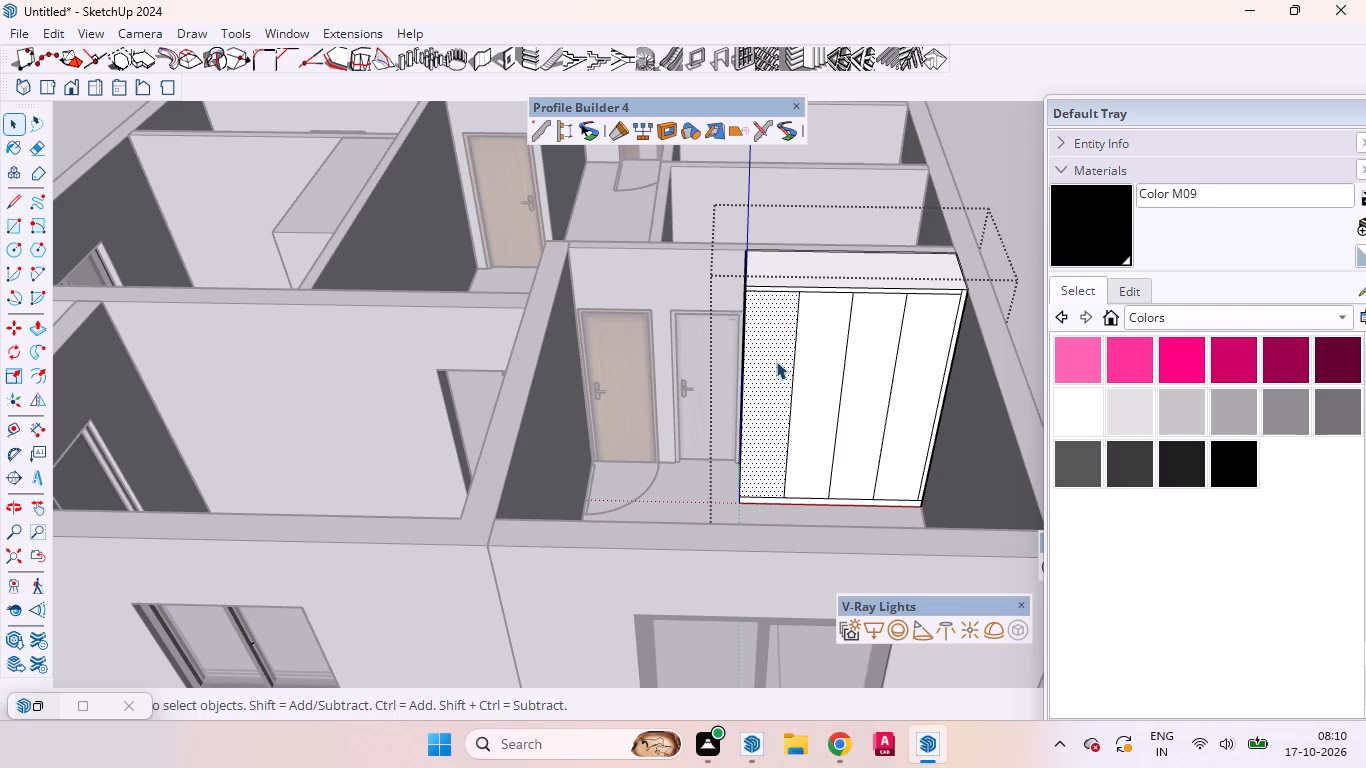
Copy the three vertical door divider lines 3 mm toward the dark side wall and close the wardrobe group.
click(792, 374)
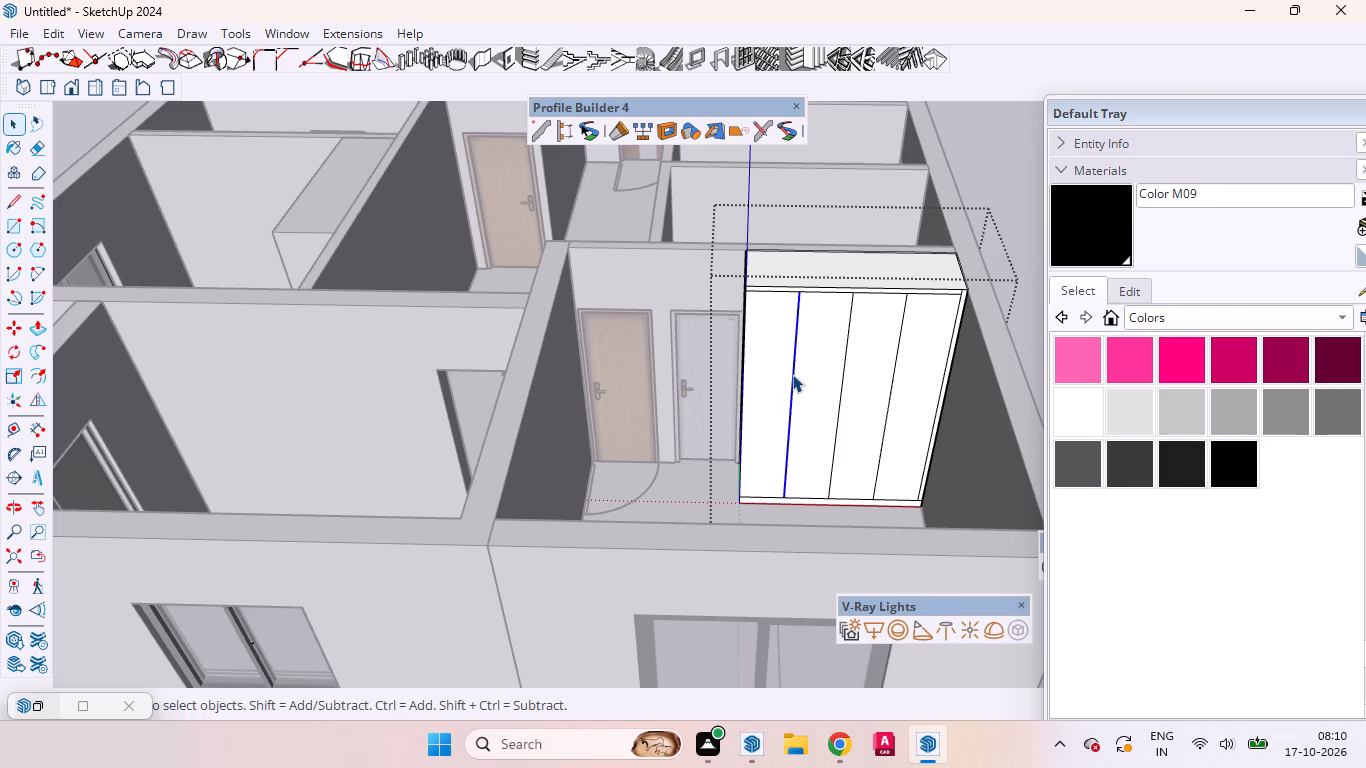
key(m)
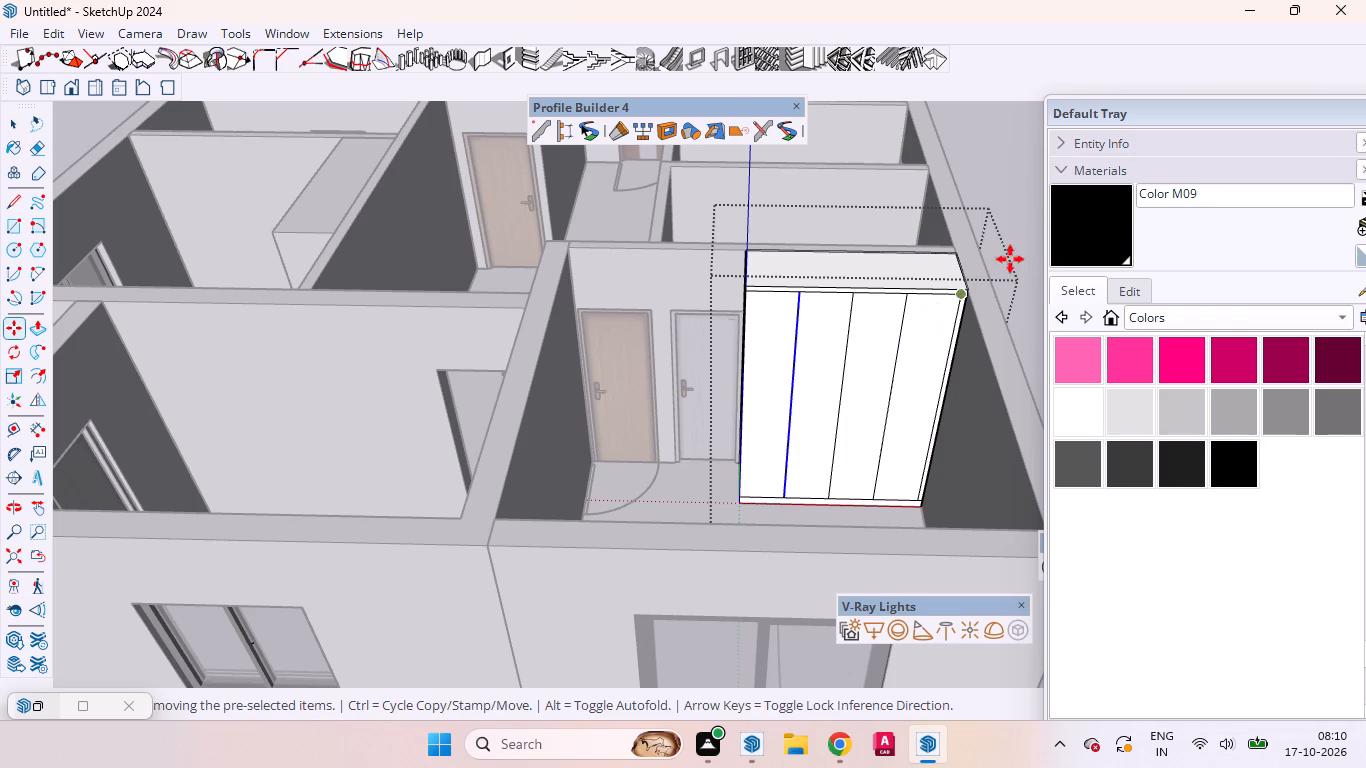
key(space)
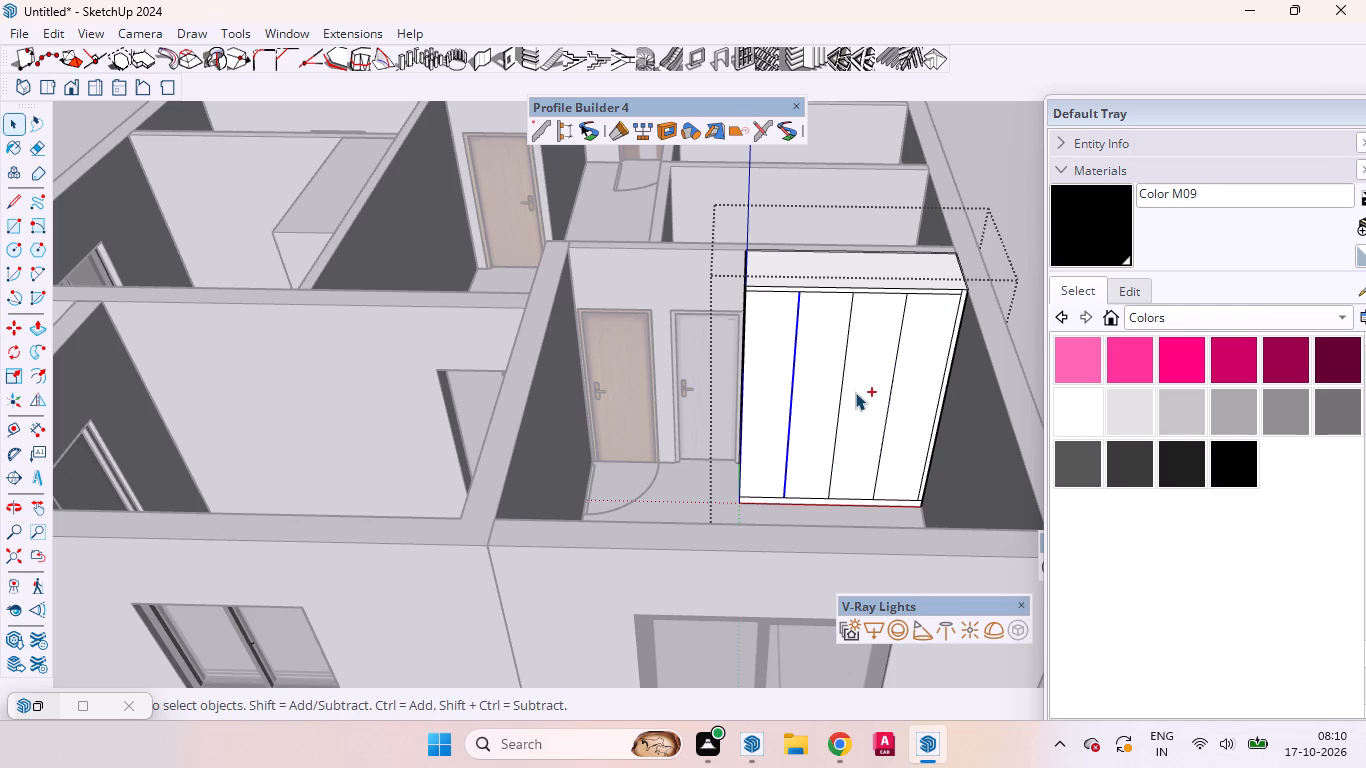
ctrl+click(842, 384)
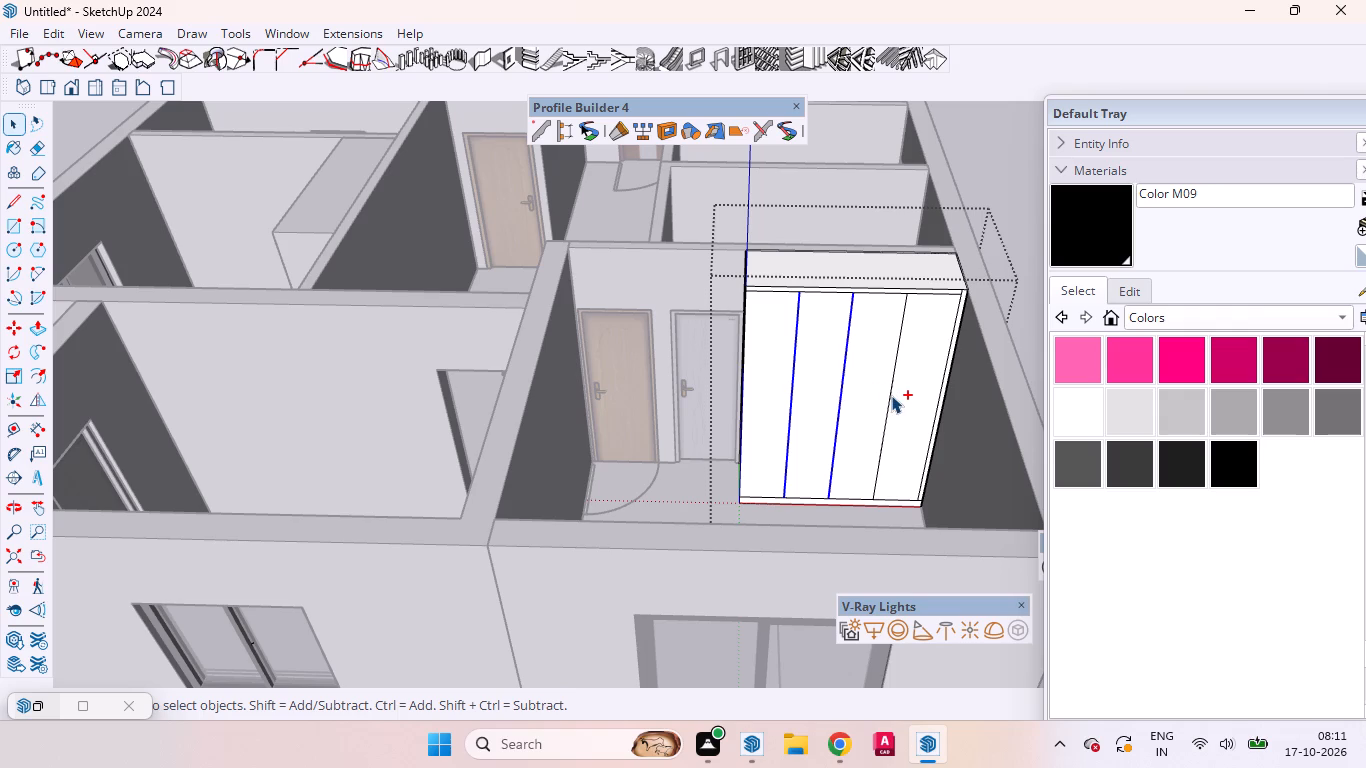
ctrl+click(889, 394)
key(m)
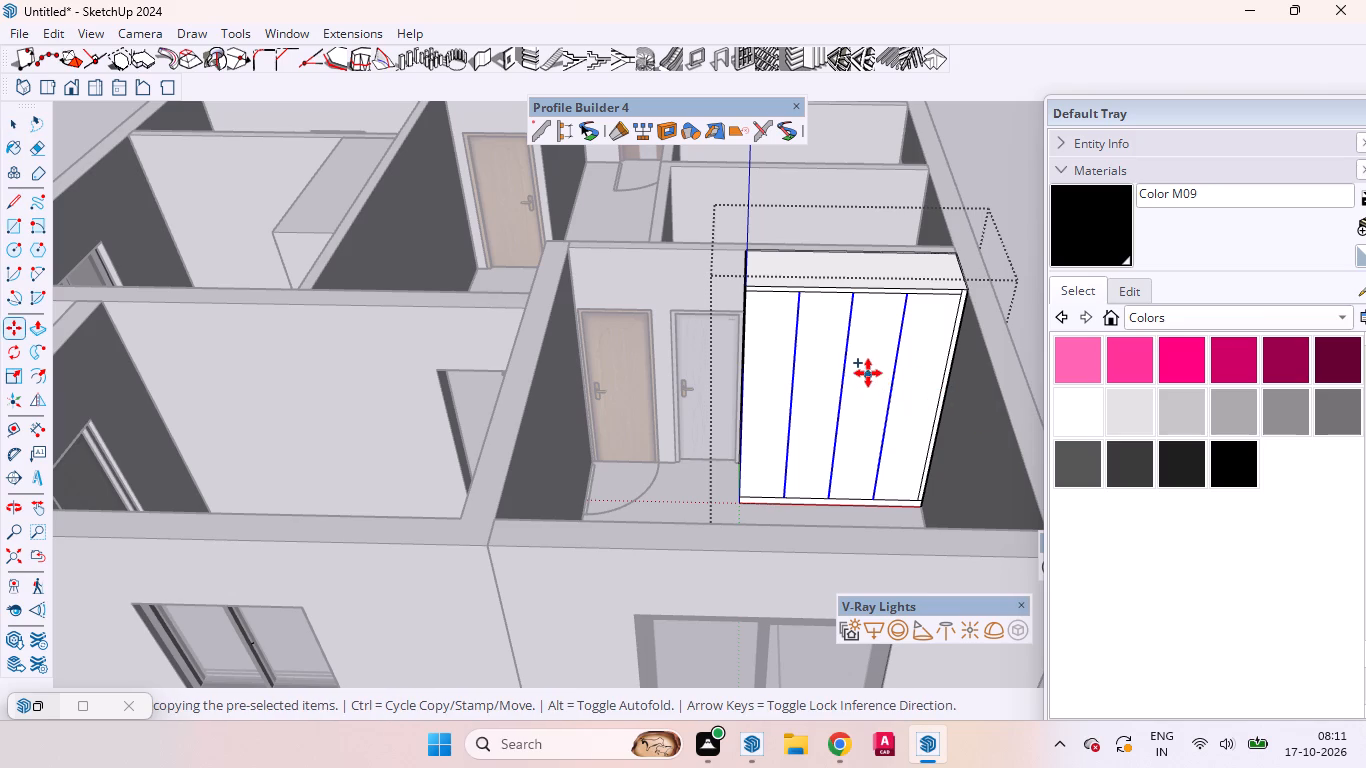
click(868, 373)
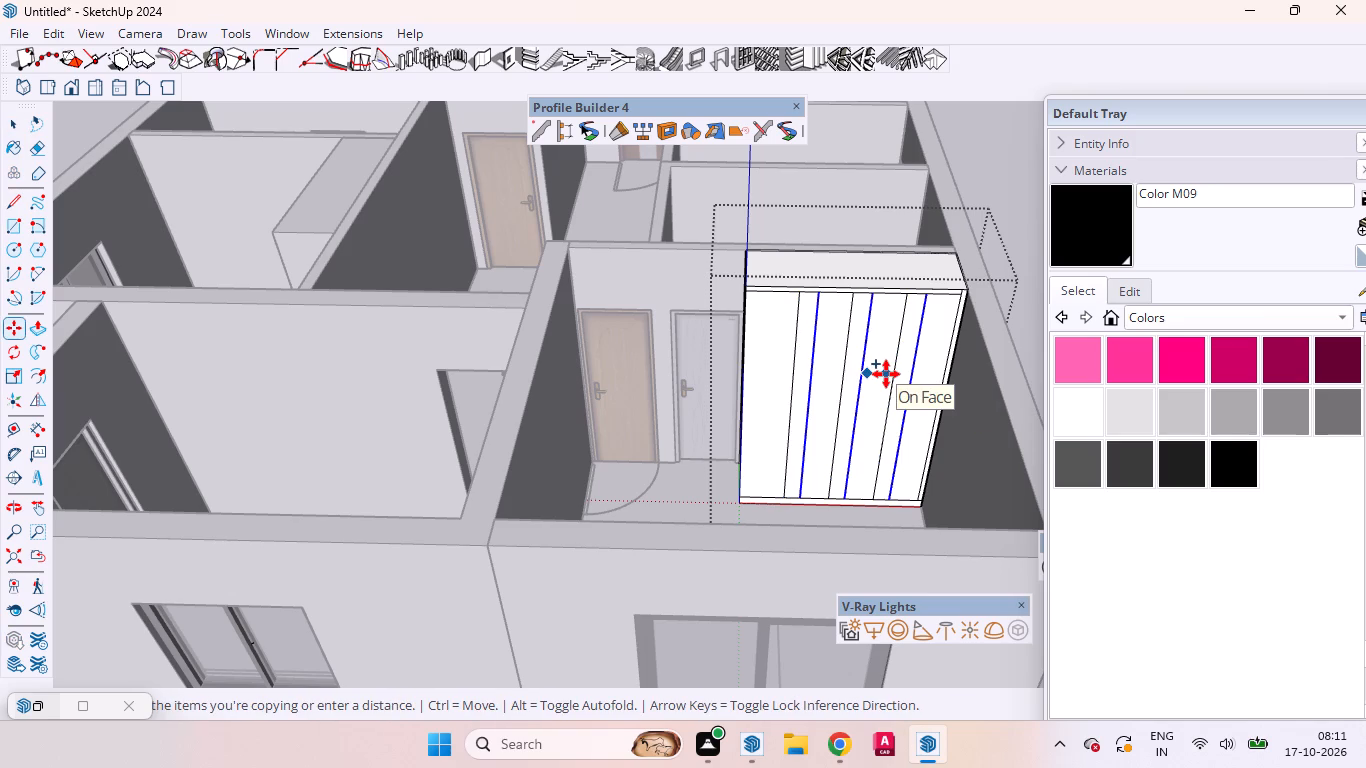
text(3mm)
key(Return)
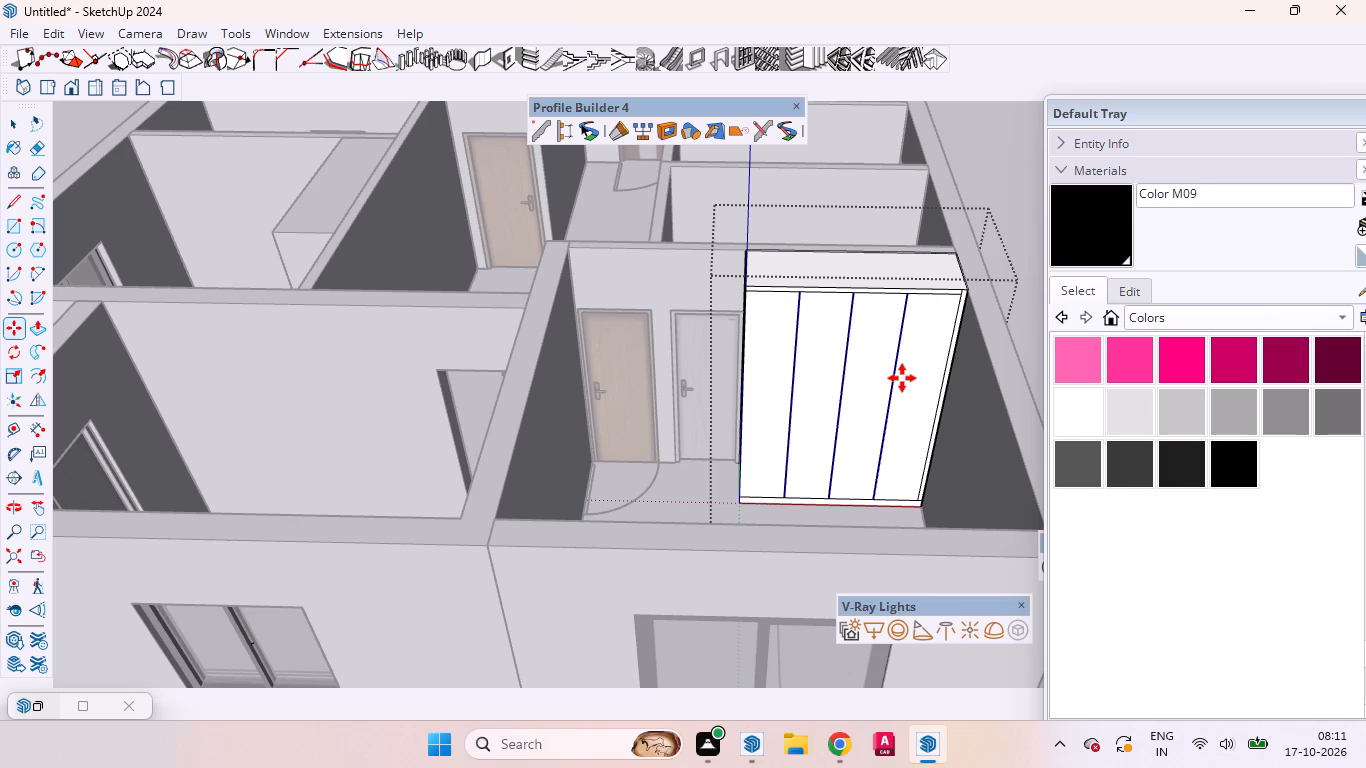
key(space)
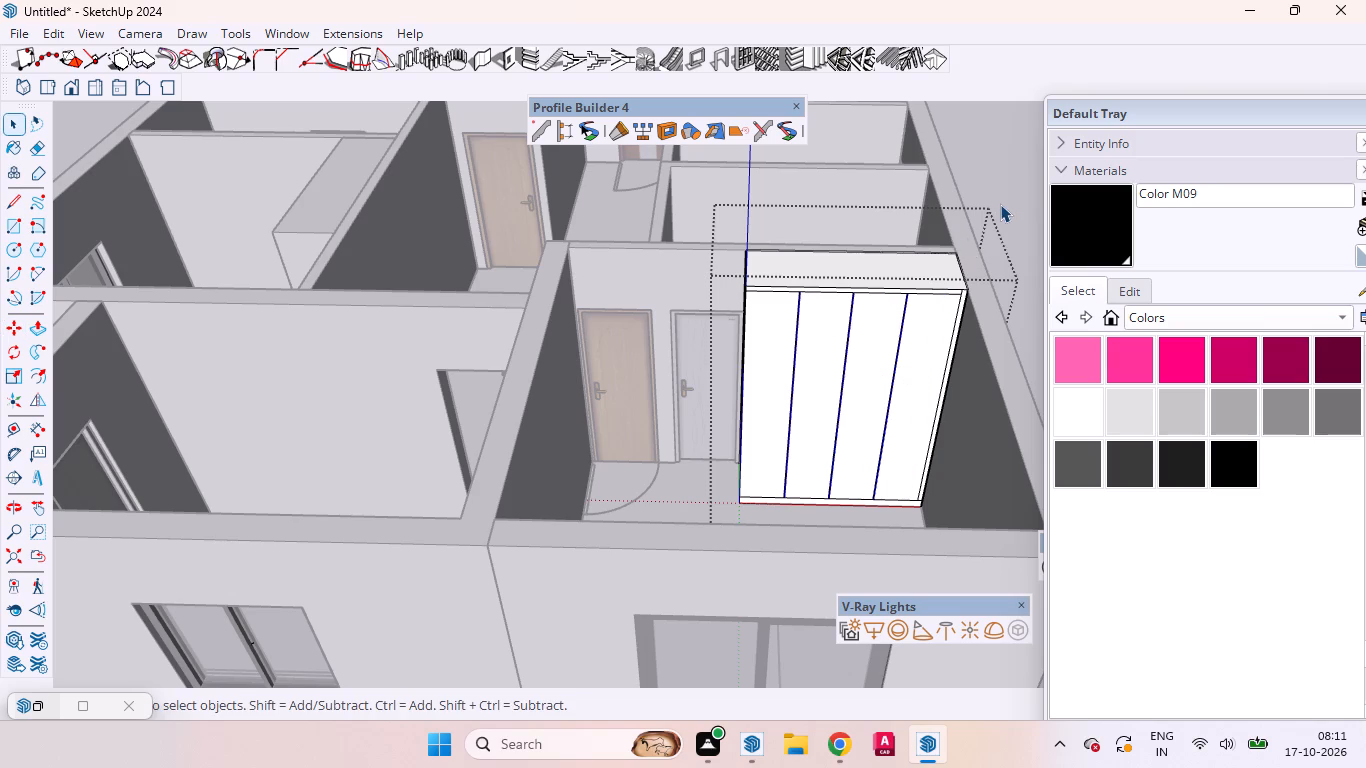
click(1000, 204)
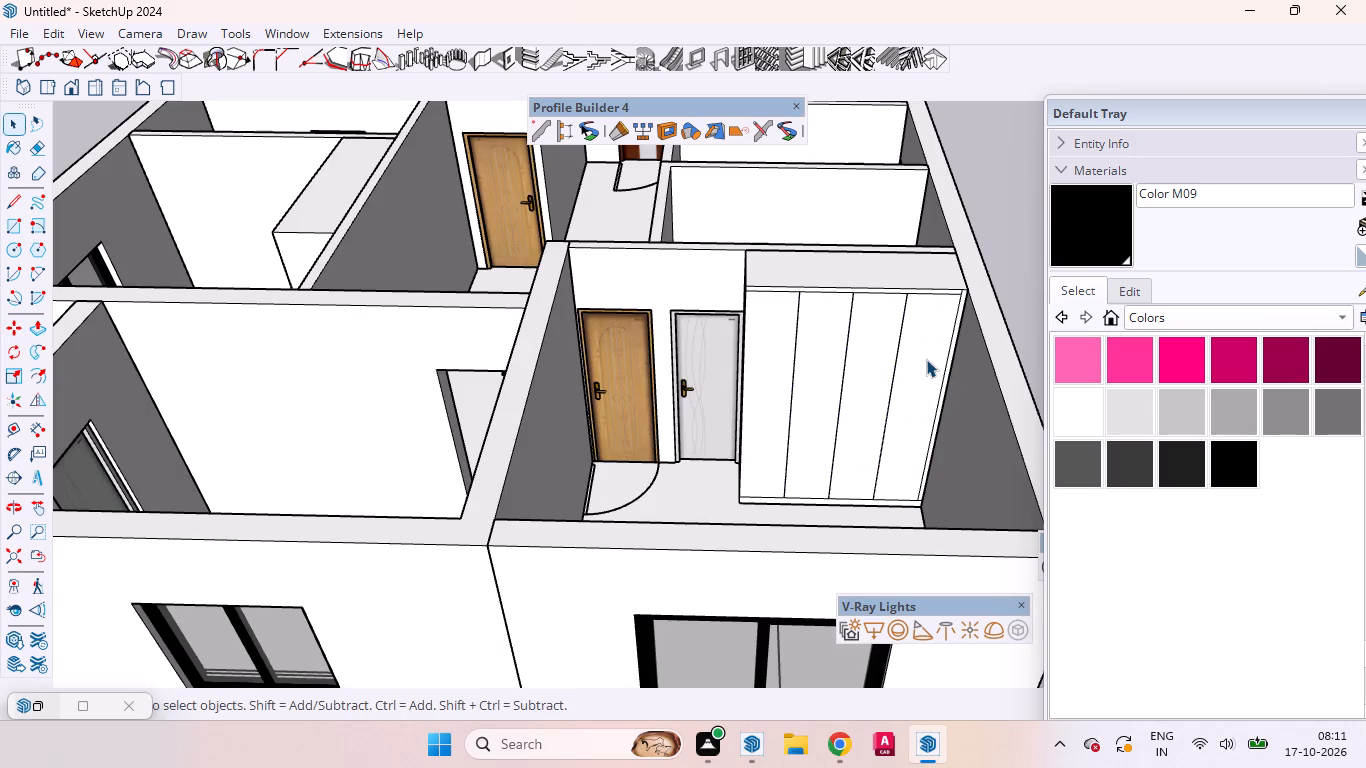
Reopen the wardrobe group and copy the inner vertical border line beside the dark side wall 3 mm inward.
double_click(923, 356)
click(923, 356)
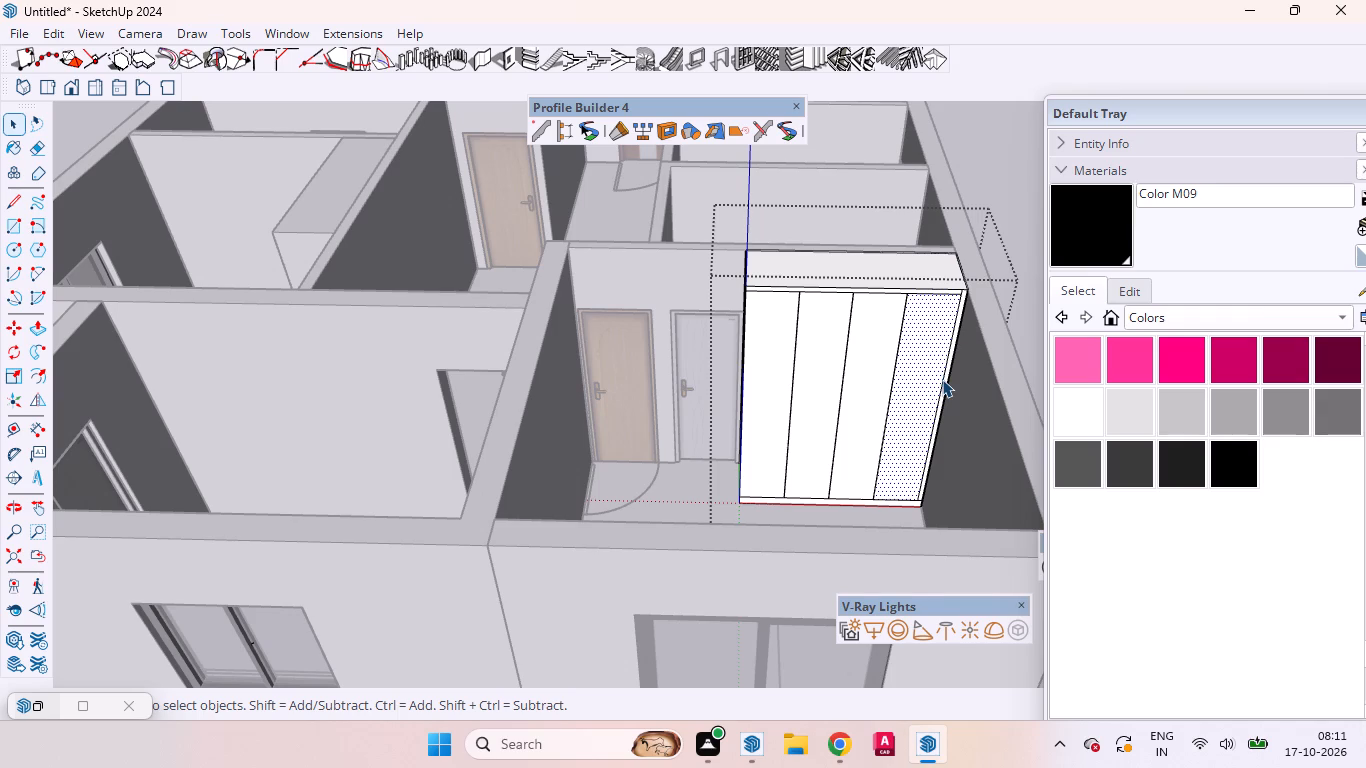
click(942, 379)
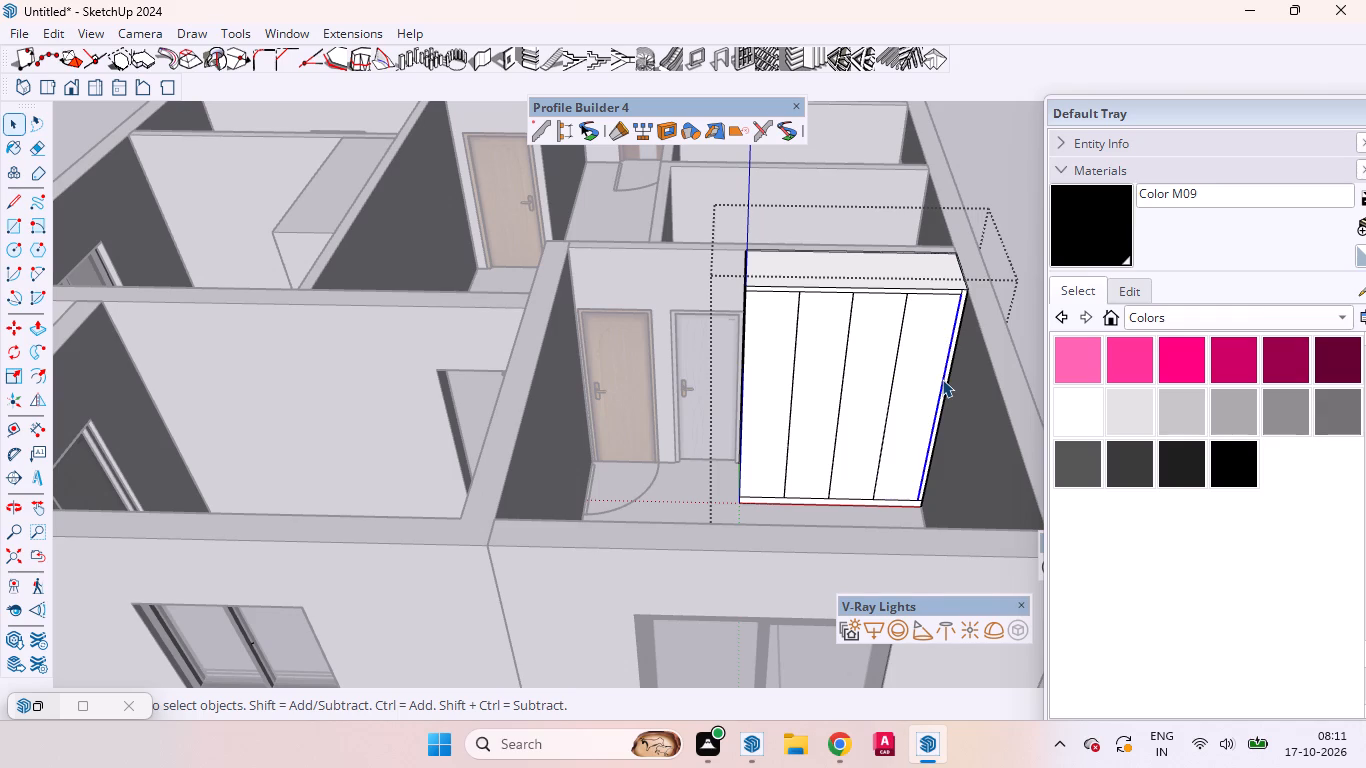
key(m)
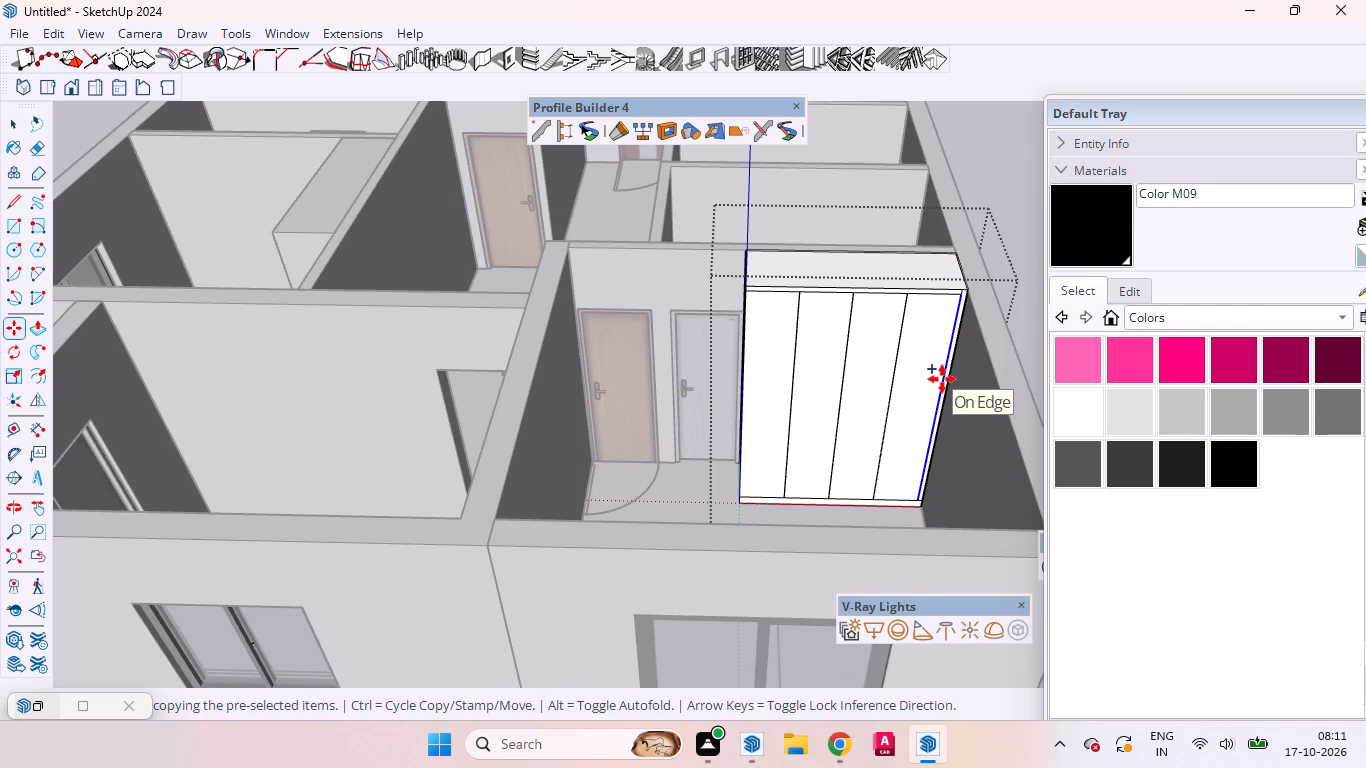
click(942, 379)
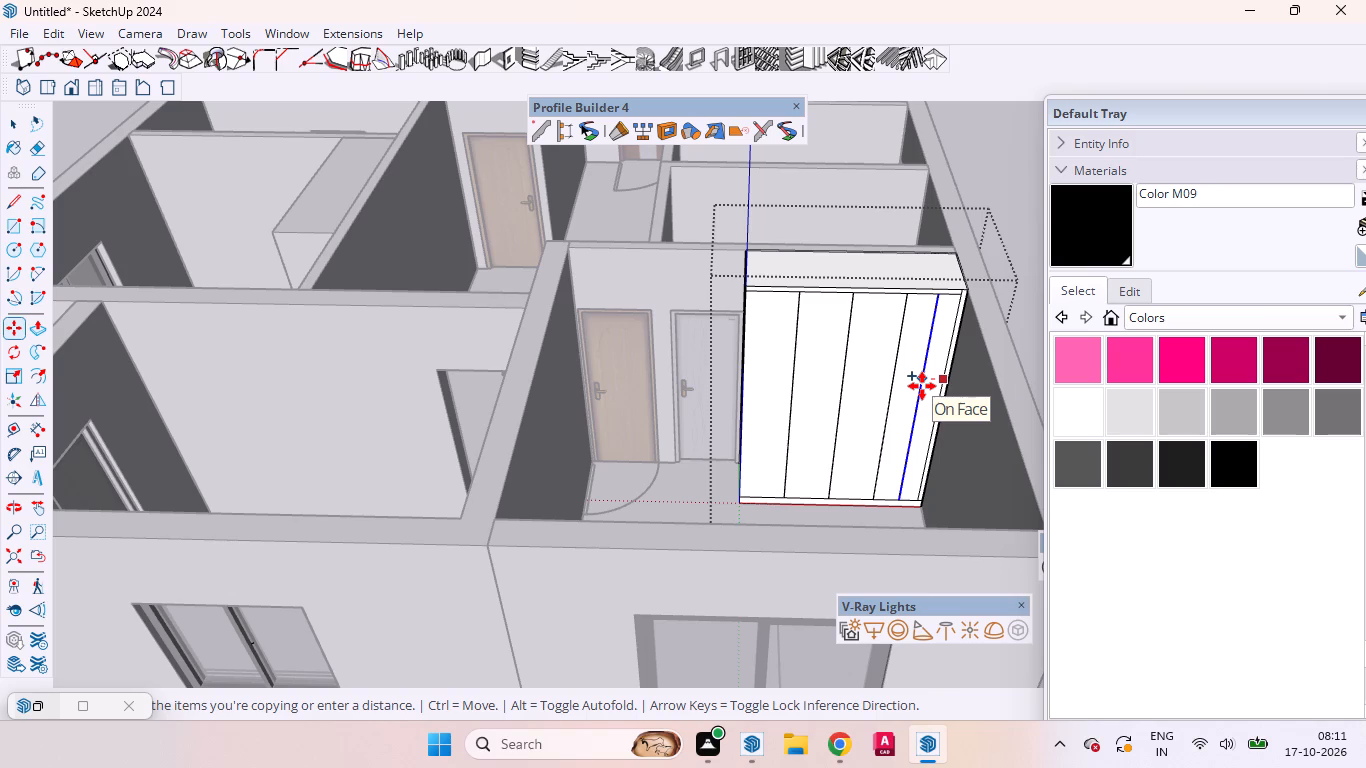
text(3mm)
key(Return)
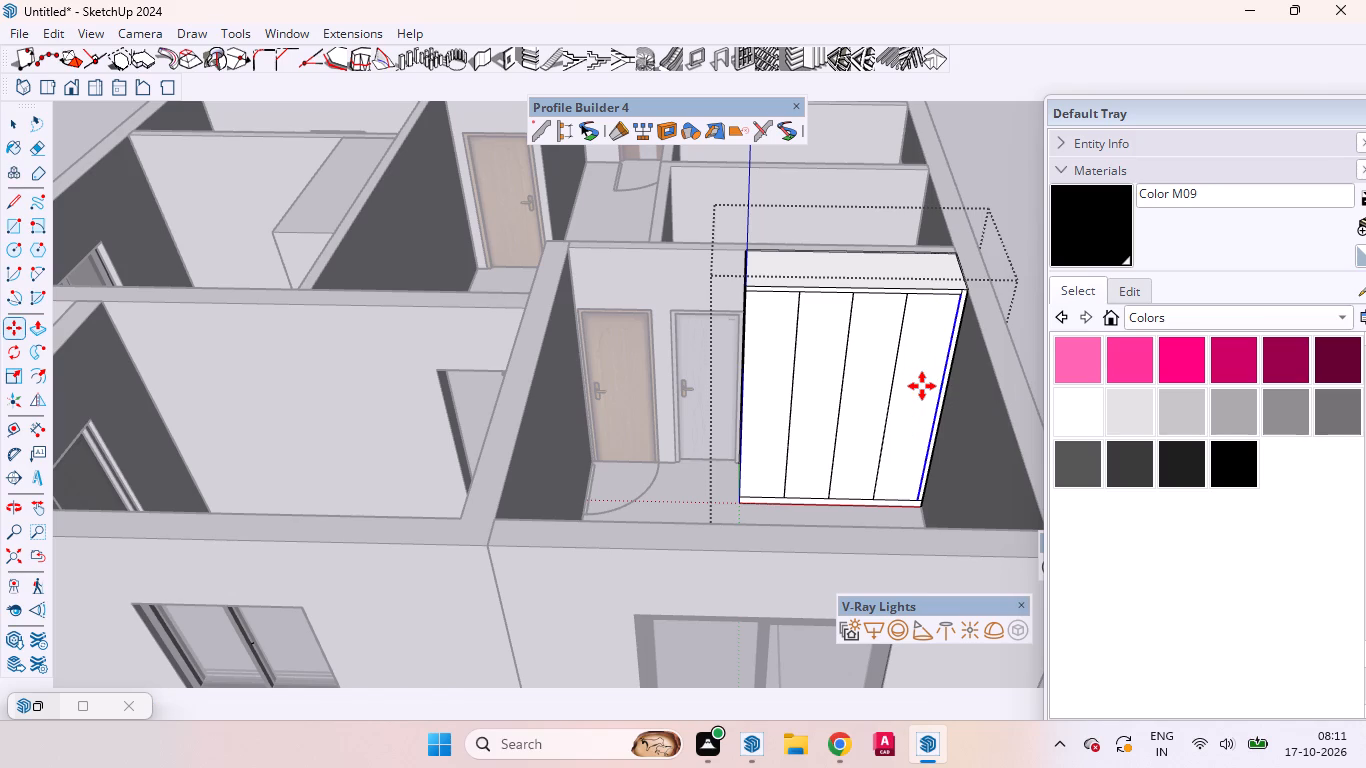
key(space)
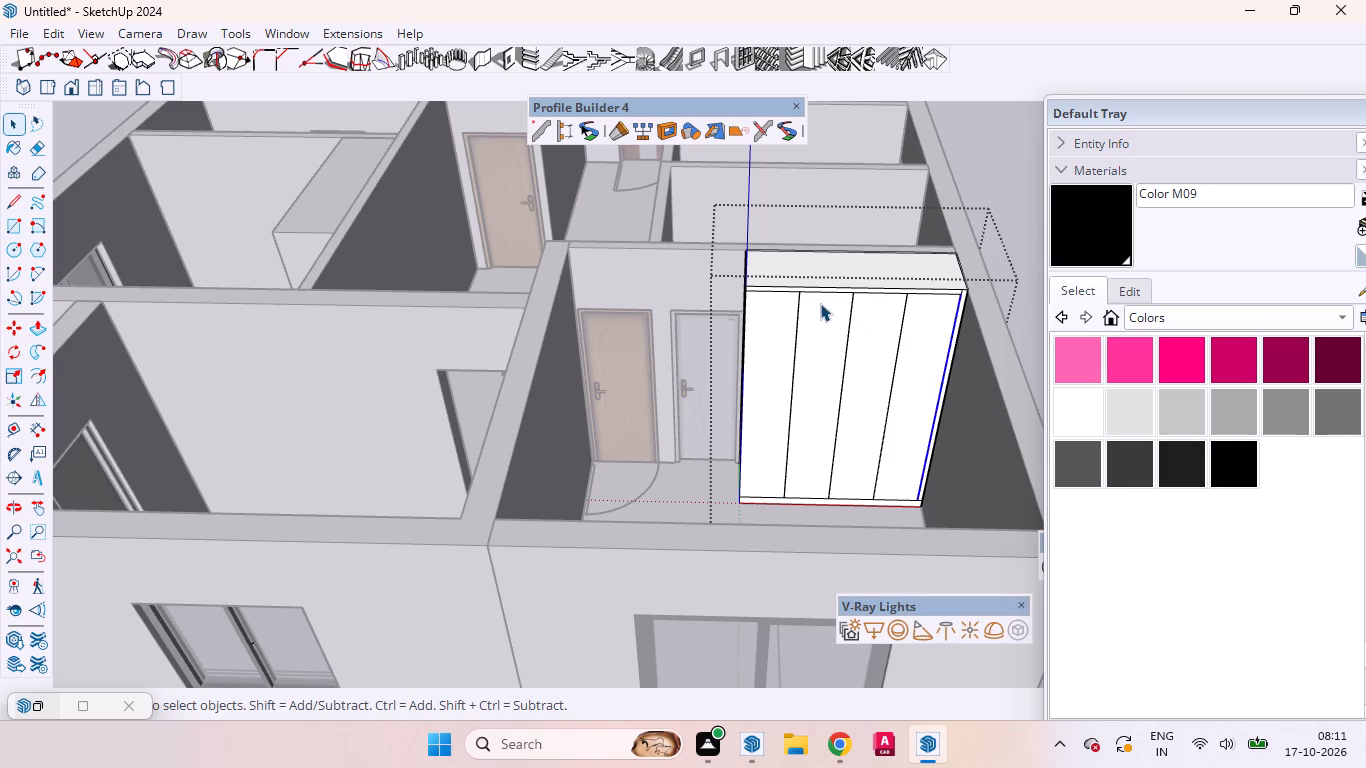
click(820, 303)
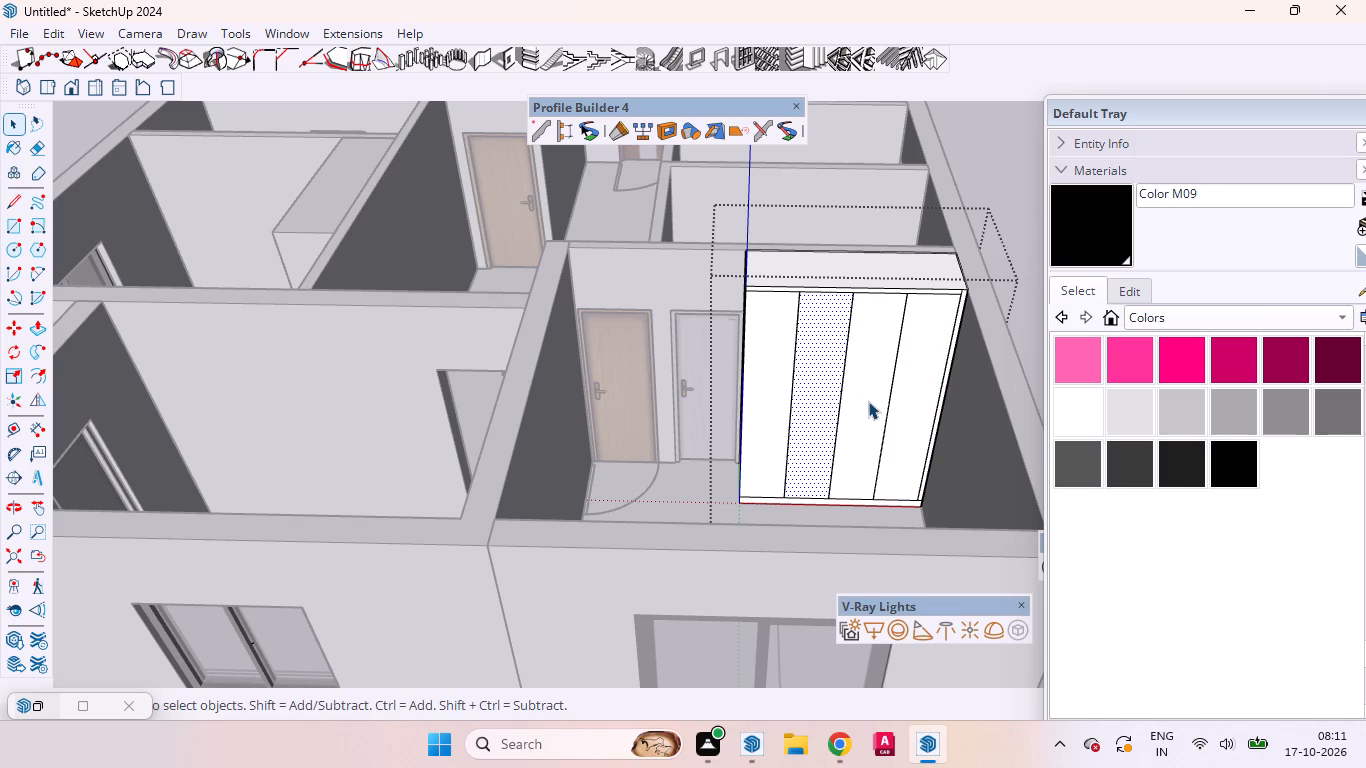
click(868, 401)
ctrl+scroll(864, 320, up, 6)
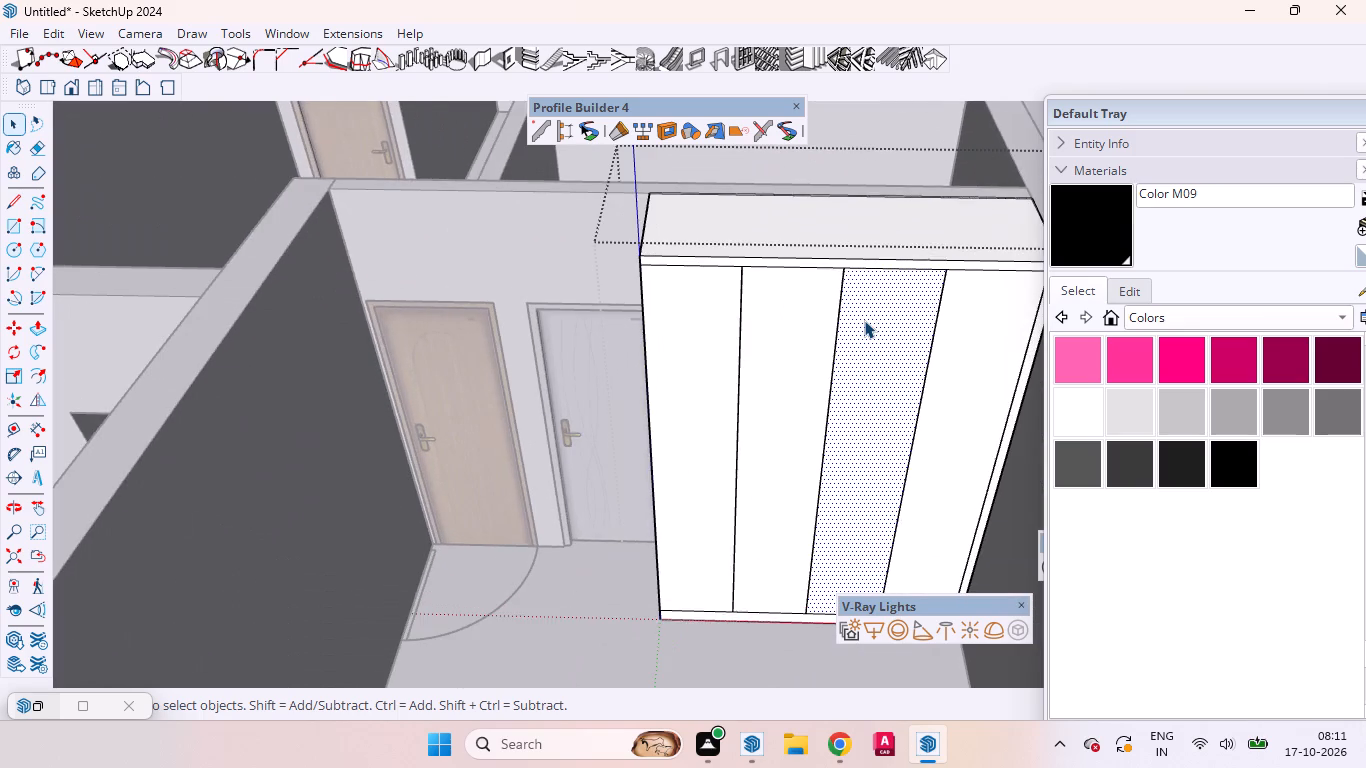
Copy the four segments of the top line above the wardrobe's door panels 3 mm straight down.
ctrl+scroll(864, 320, up, 5)
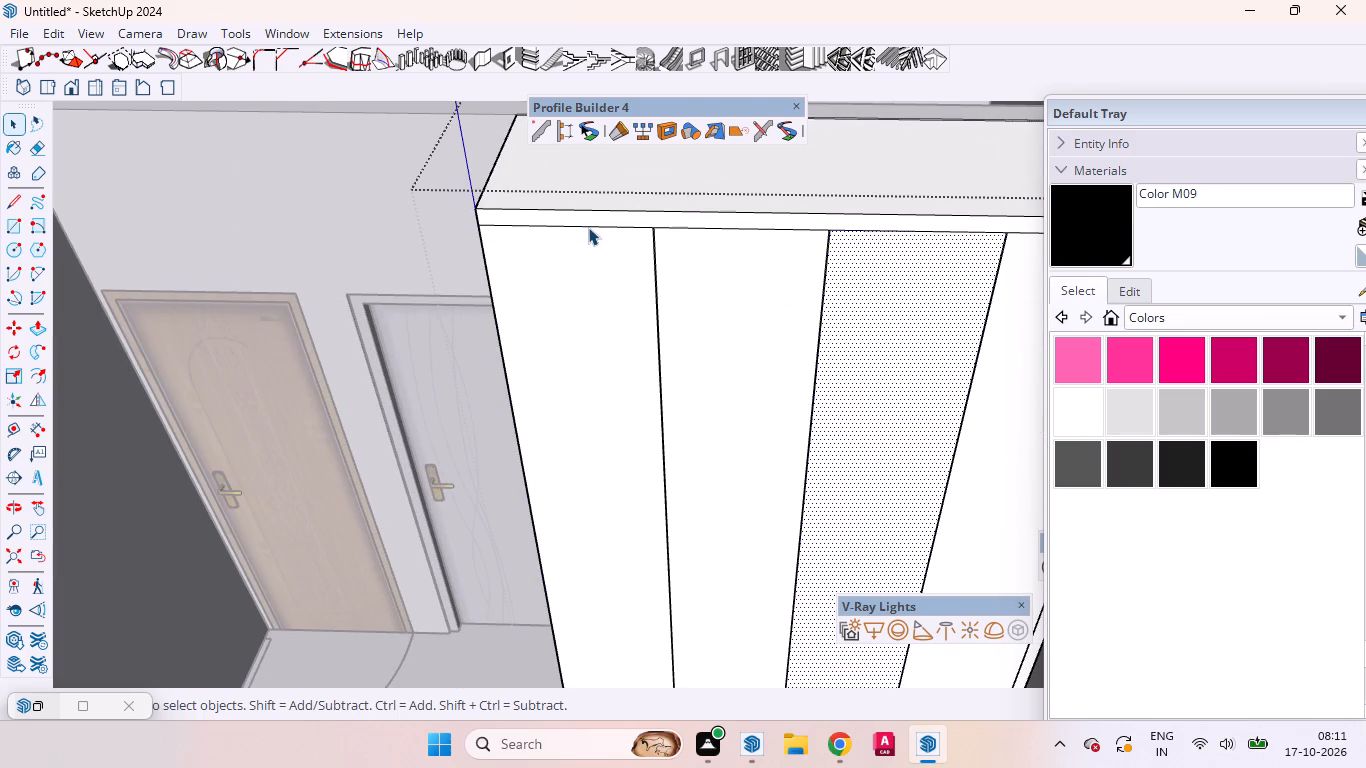
click(588, 227)
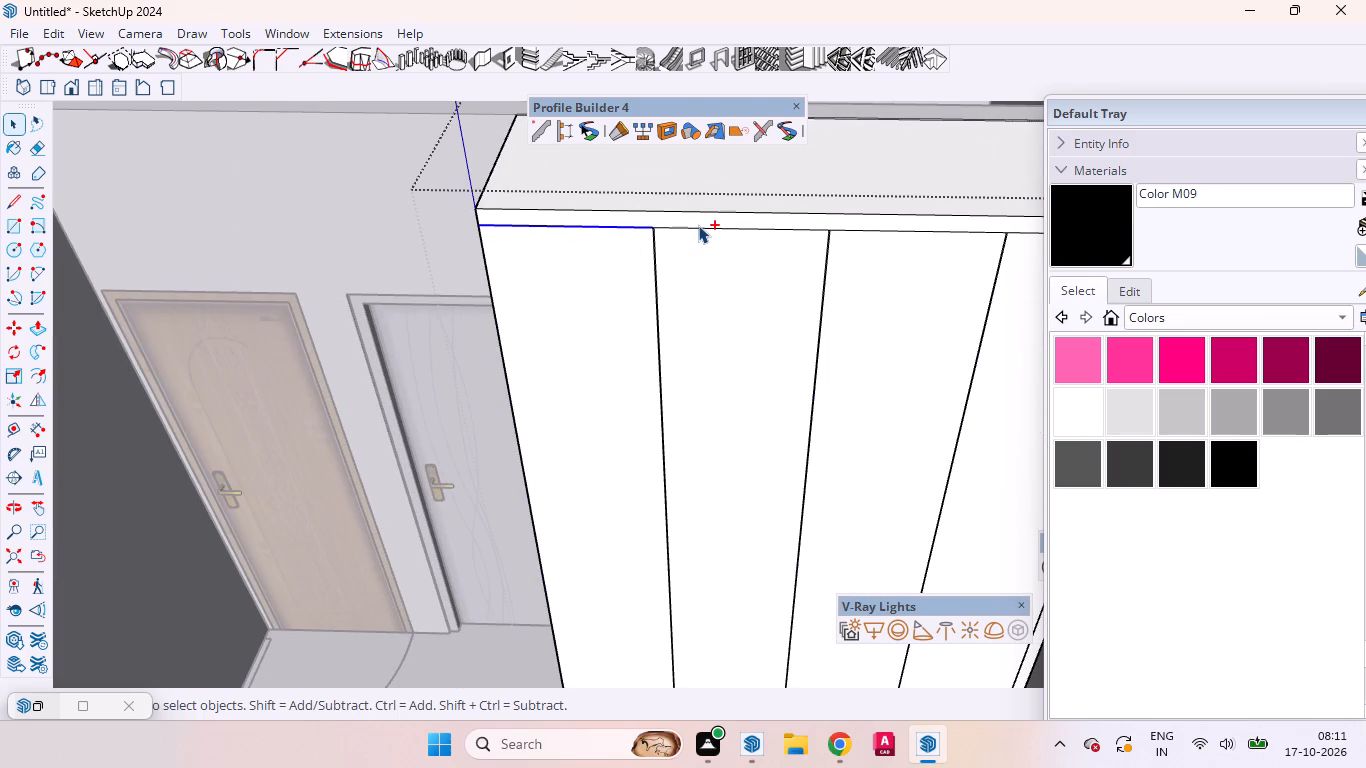
ctrl+click(698, 225)
ctrl+click(703, 227)
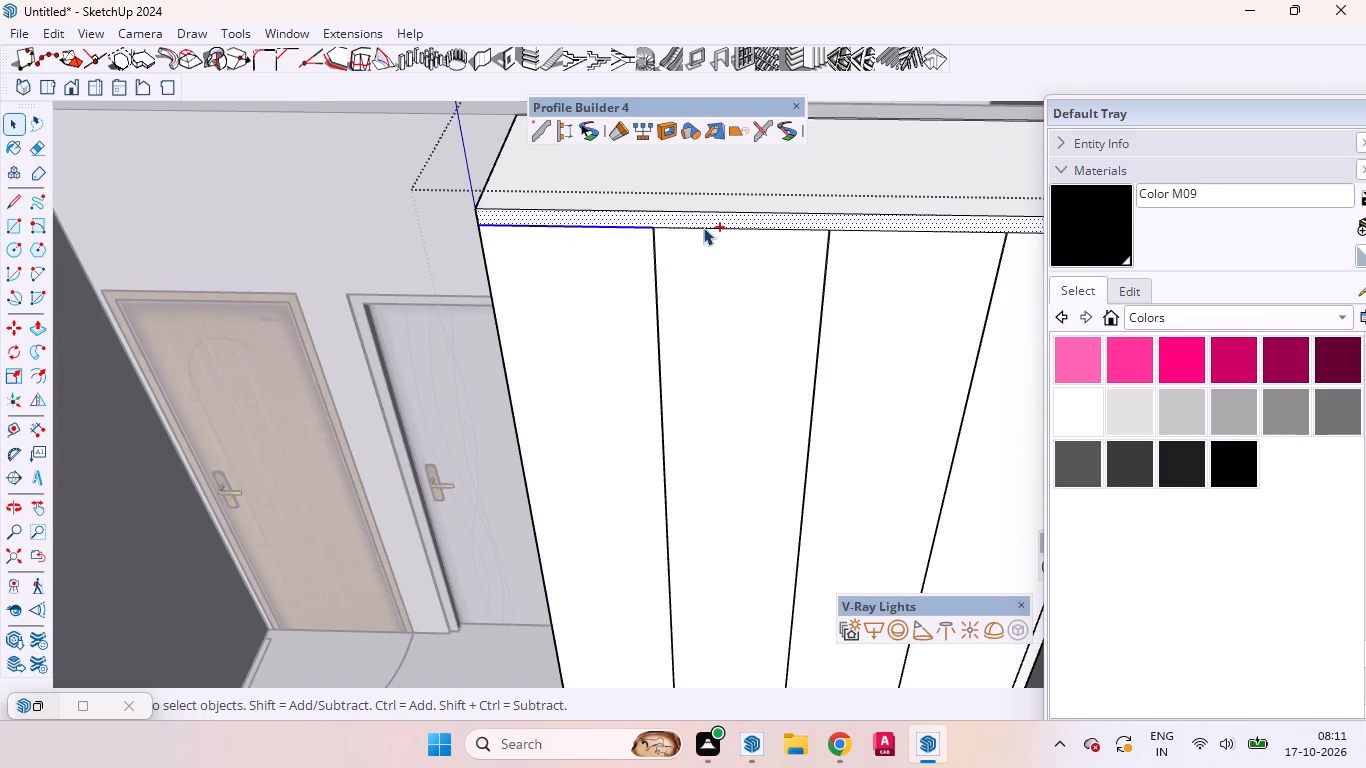
ctrl+click(849, 231)
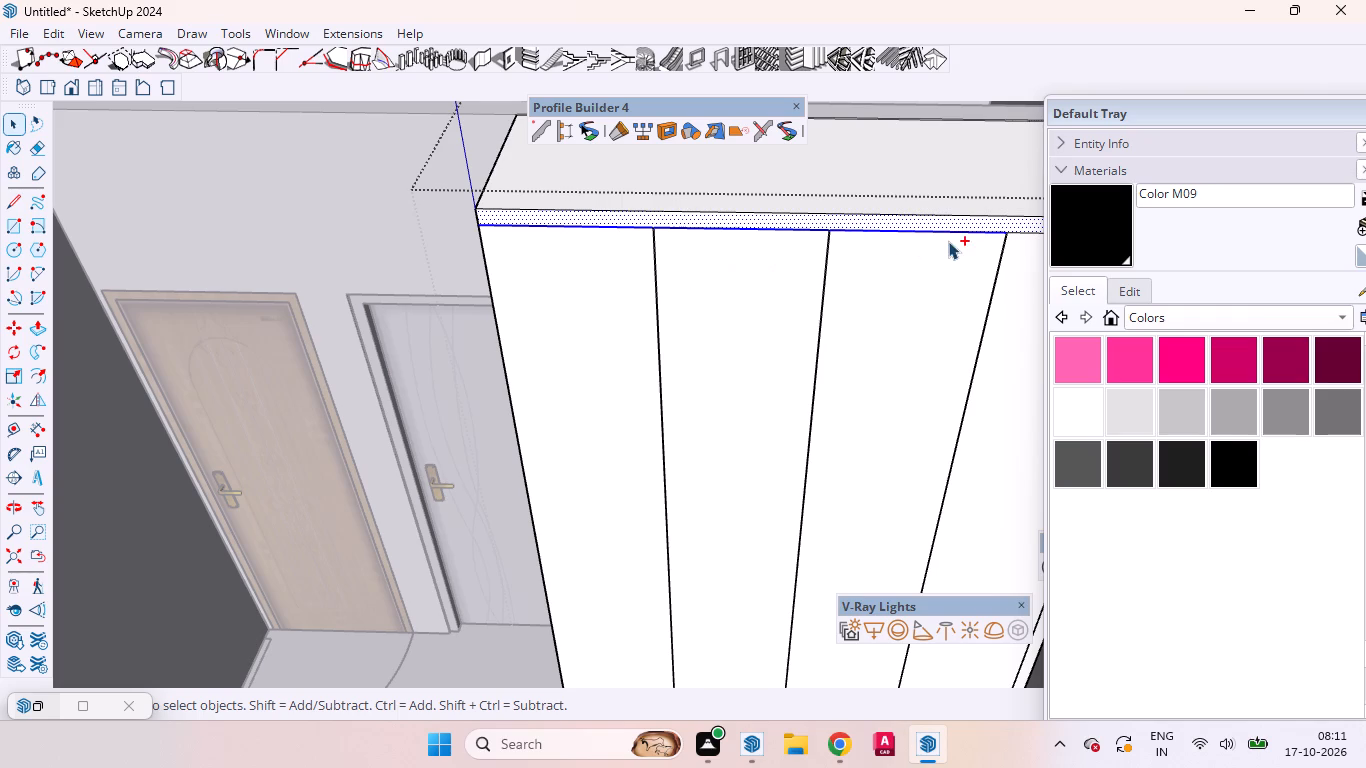
ctrl+click(1023, 233)
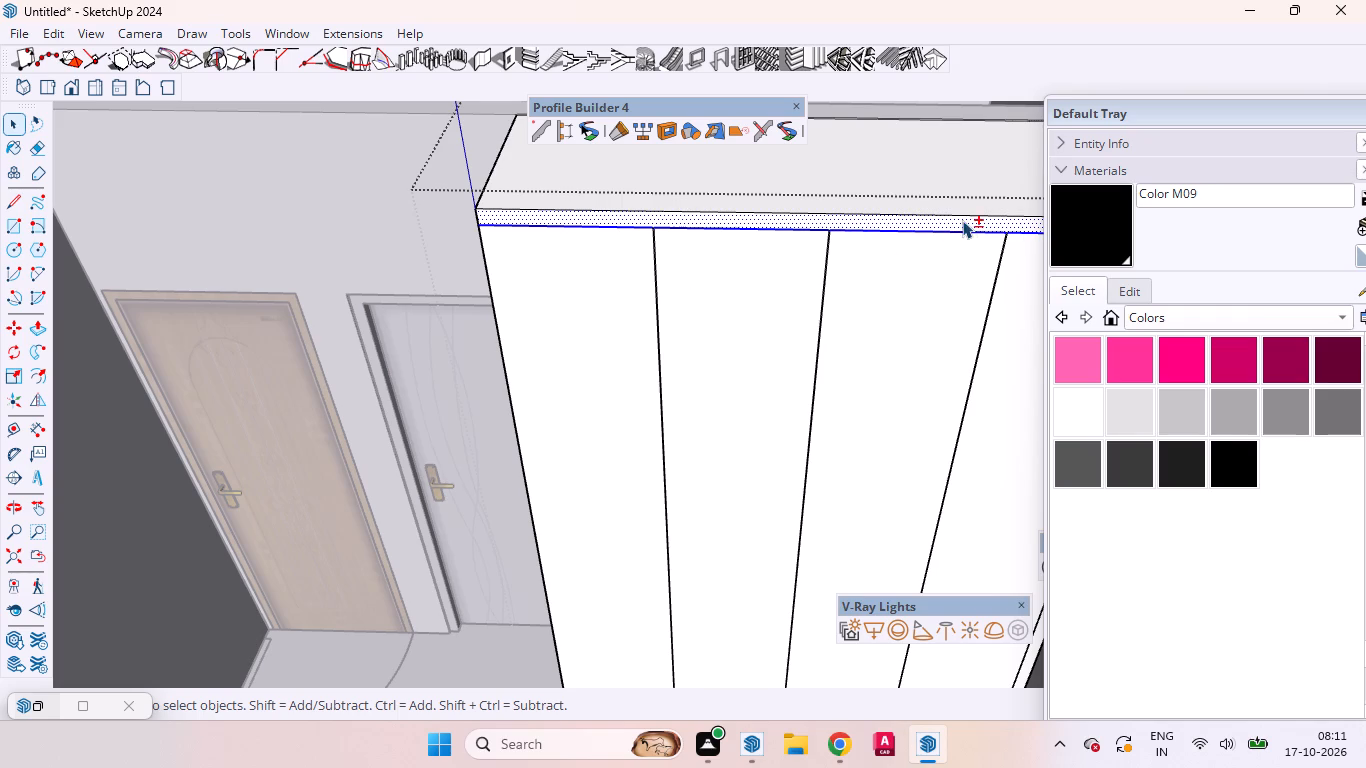
shift+click(948, 221)
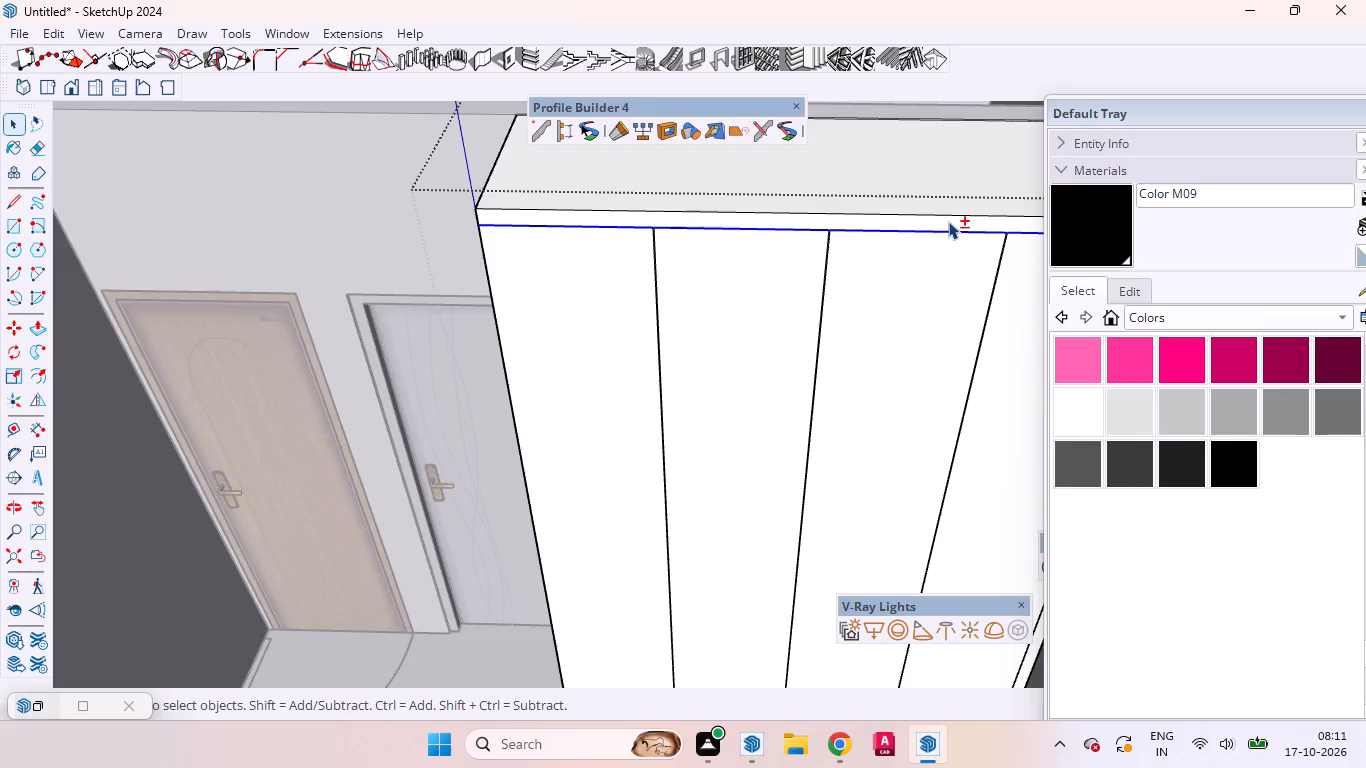
key(m)
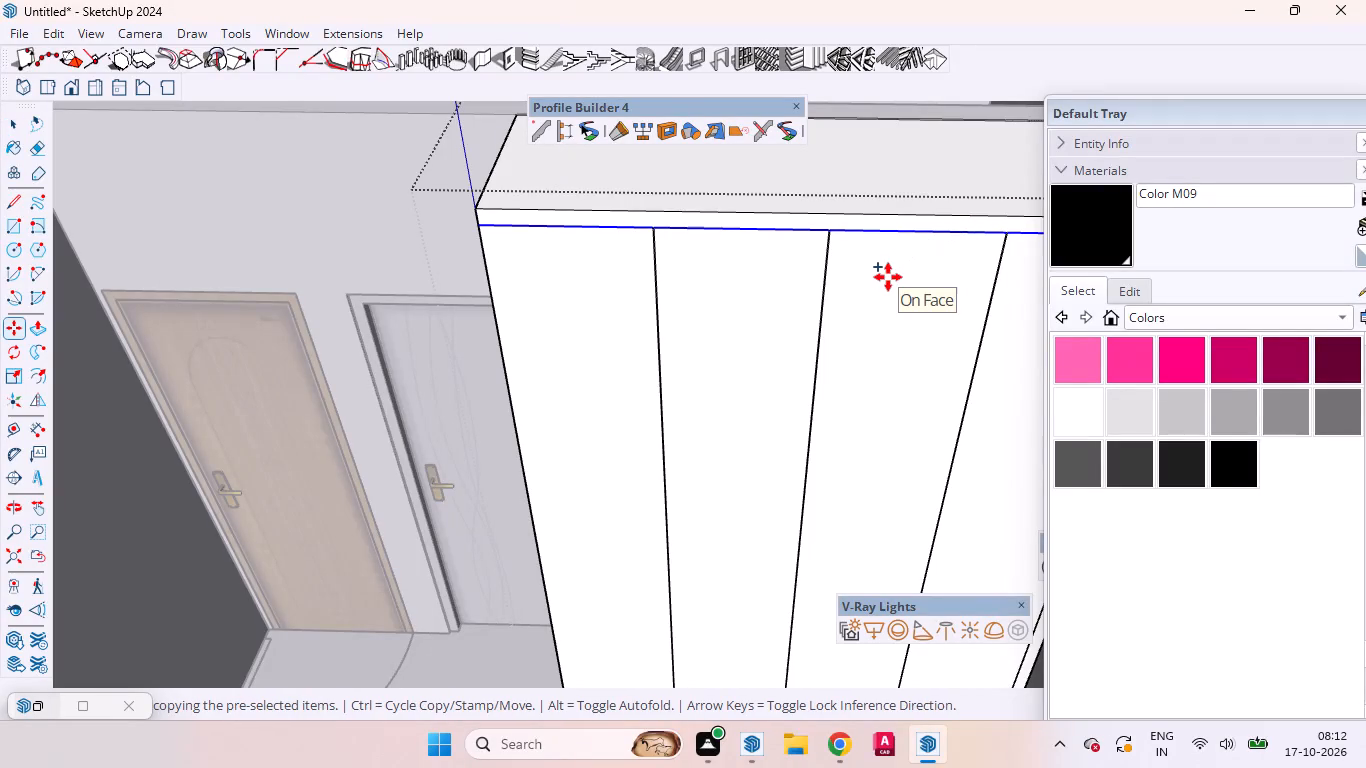
click(885, 260)
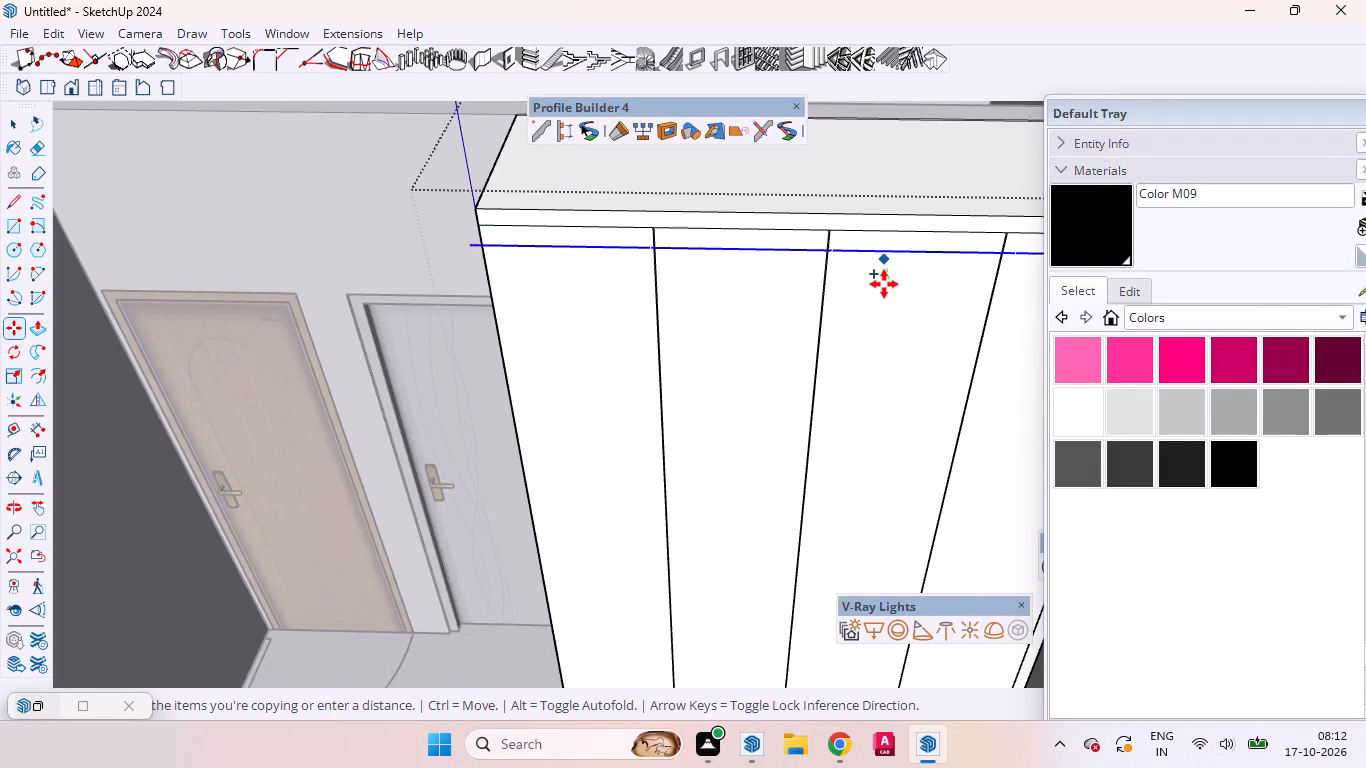
key(Up)
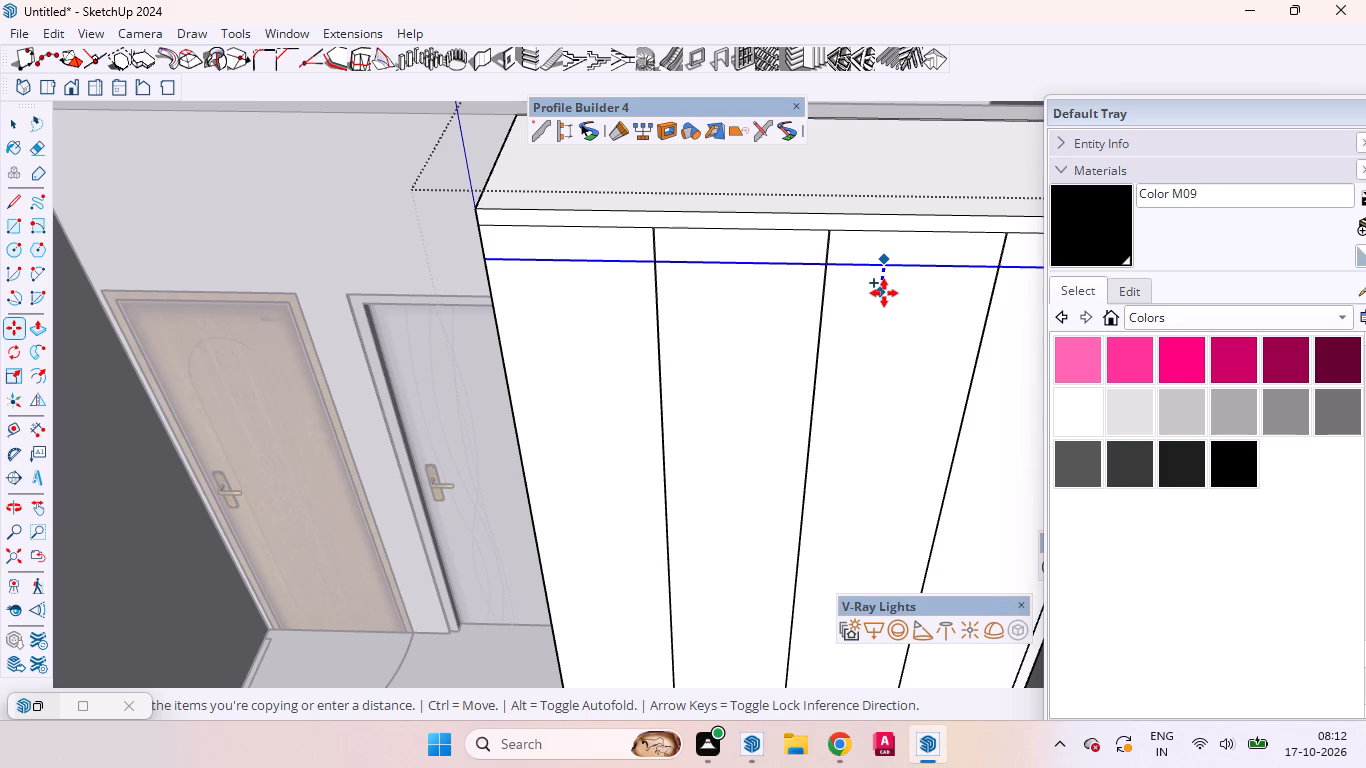
text(3mm)
key(Return)
key(space)
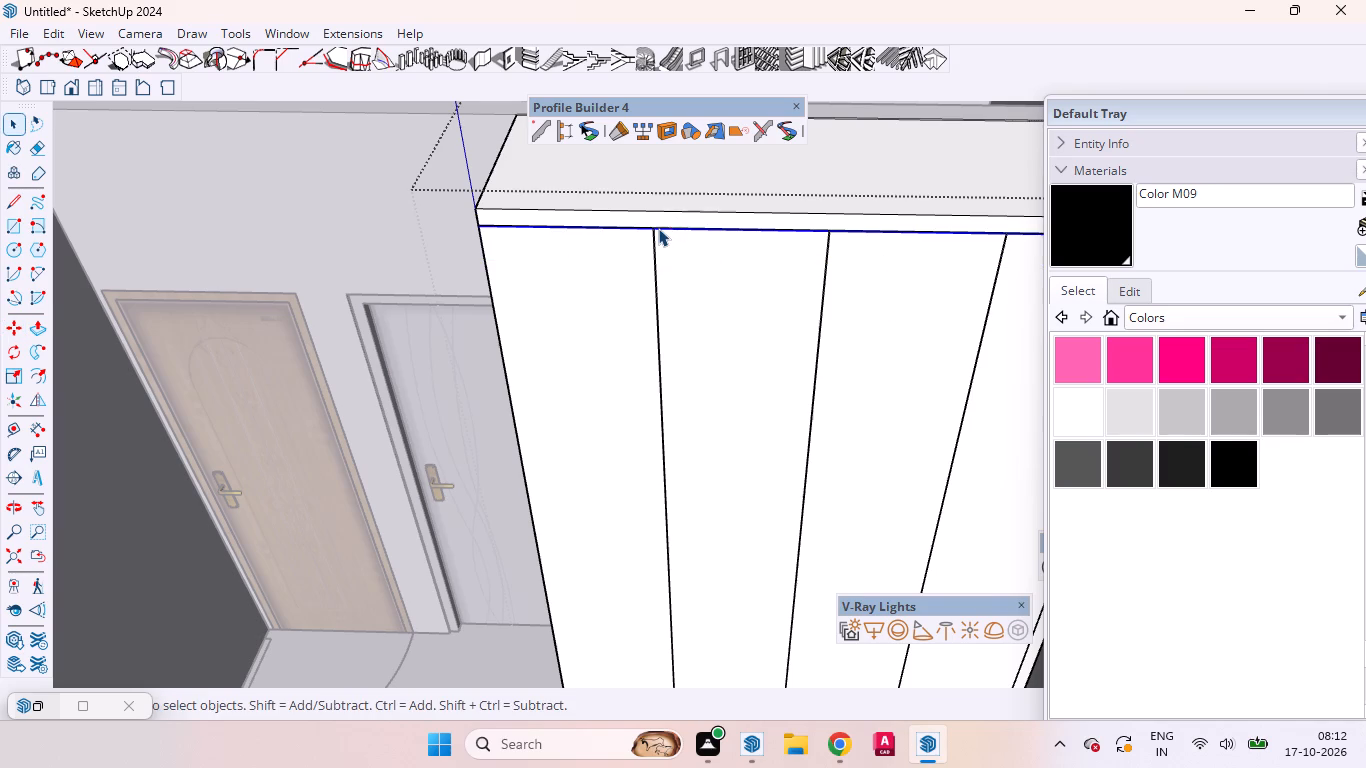
Delete the two short vertical segments crossing the top gap at the door divider nearest the room doors.
ctrl+scroll(658, 228, up, 19)
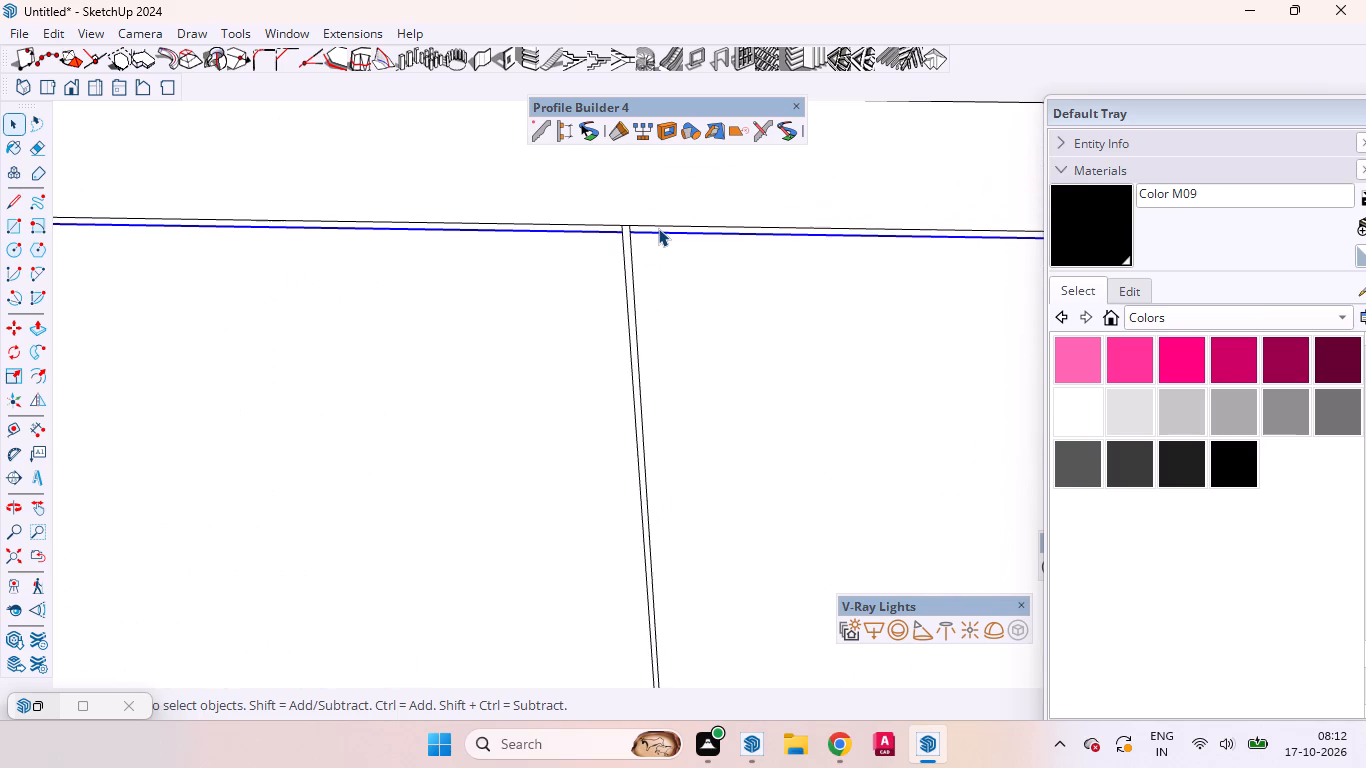
ctrl+scroll(658, 228, up, 6)
click(606, 228)
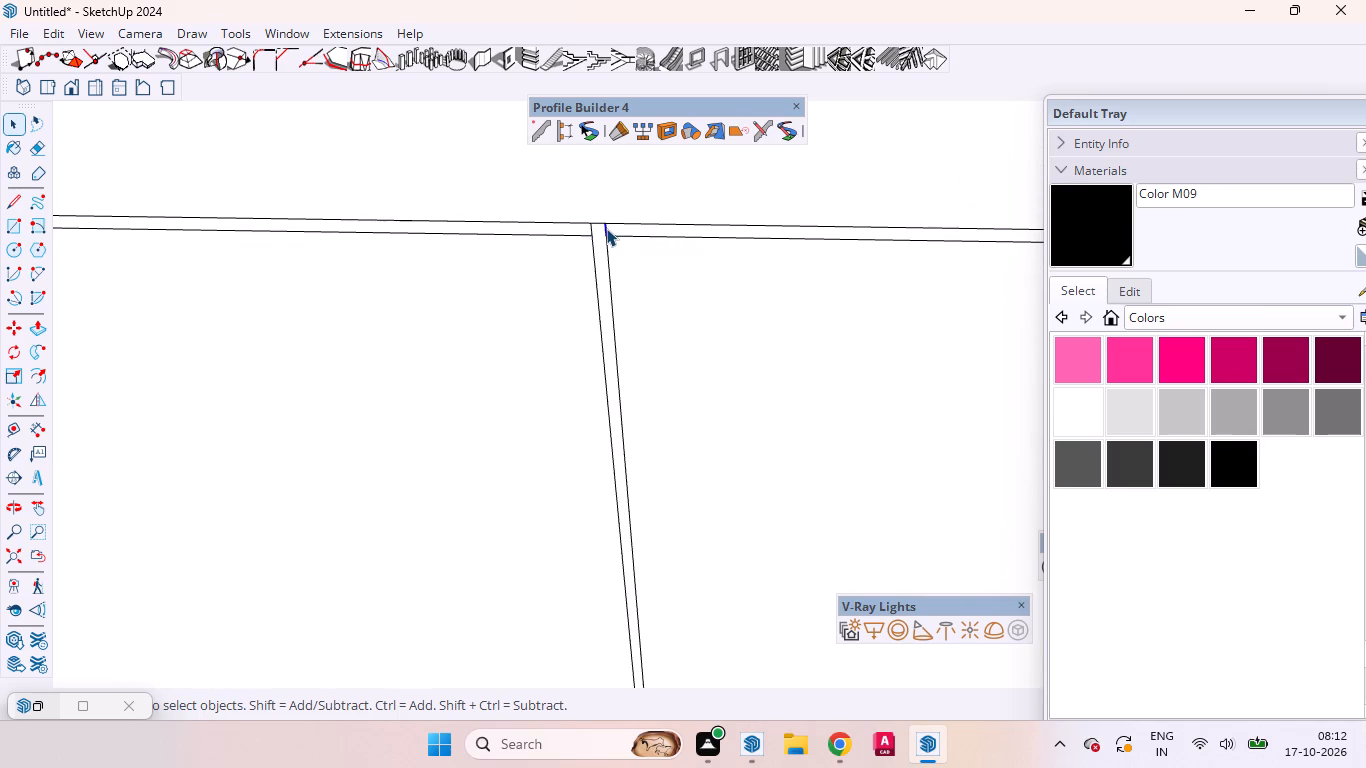
key(Delete)
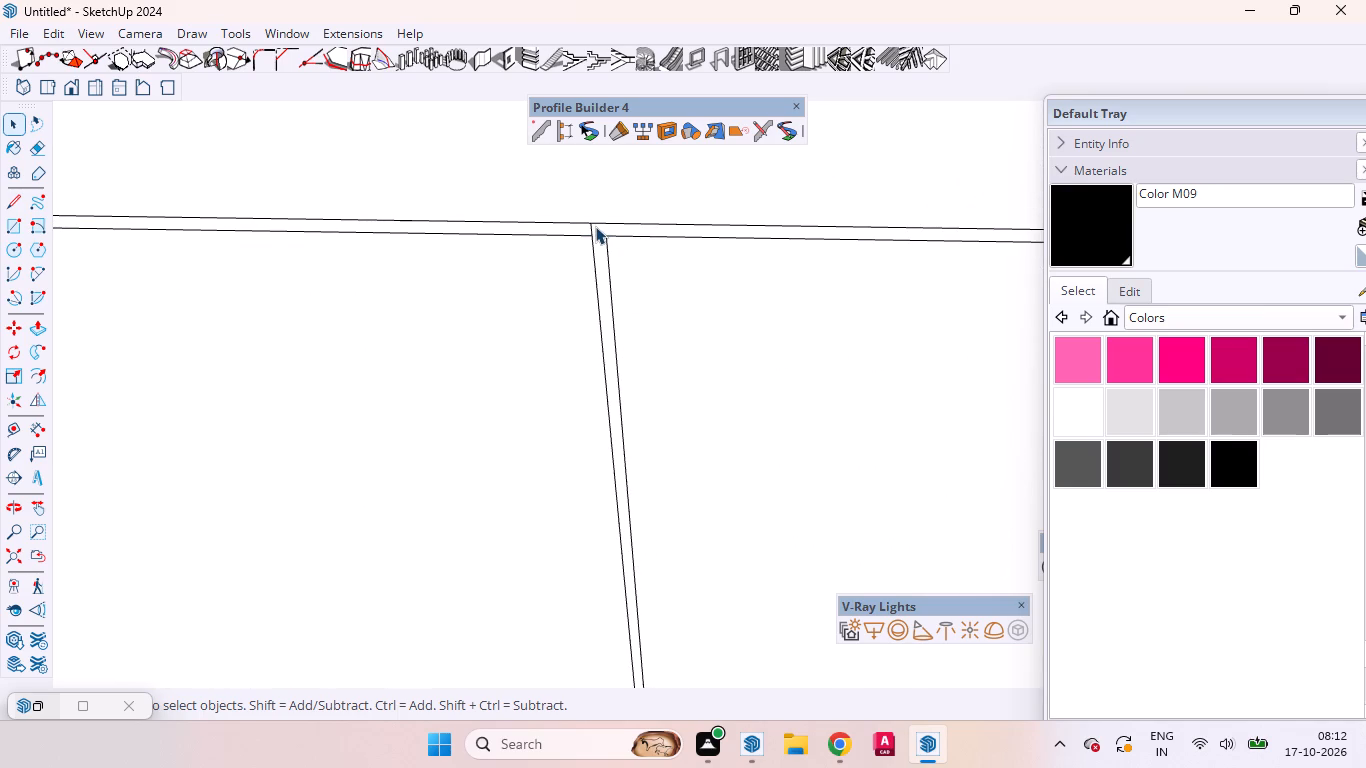
click(591, 226)
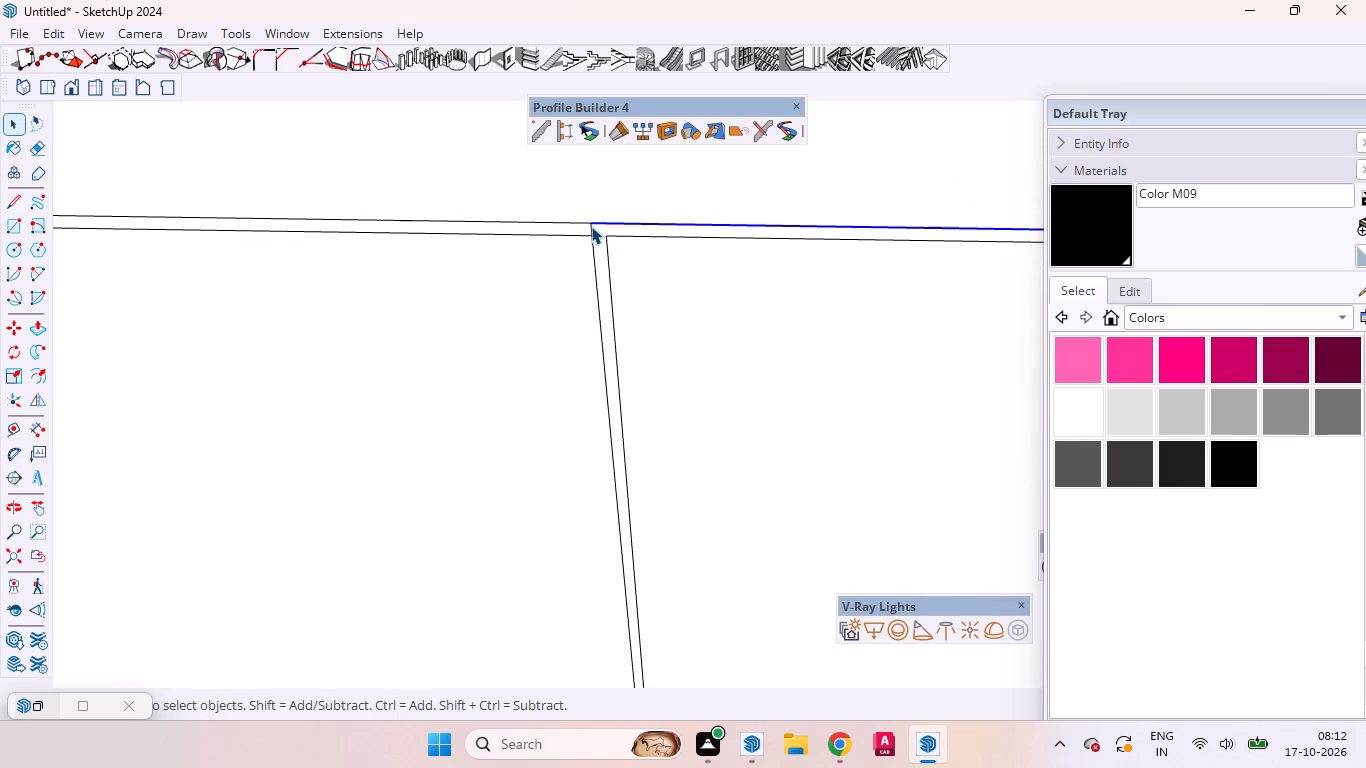
click(591, 228)
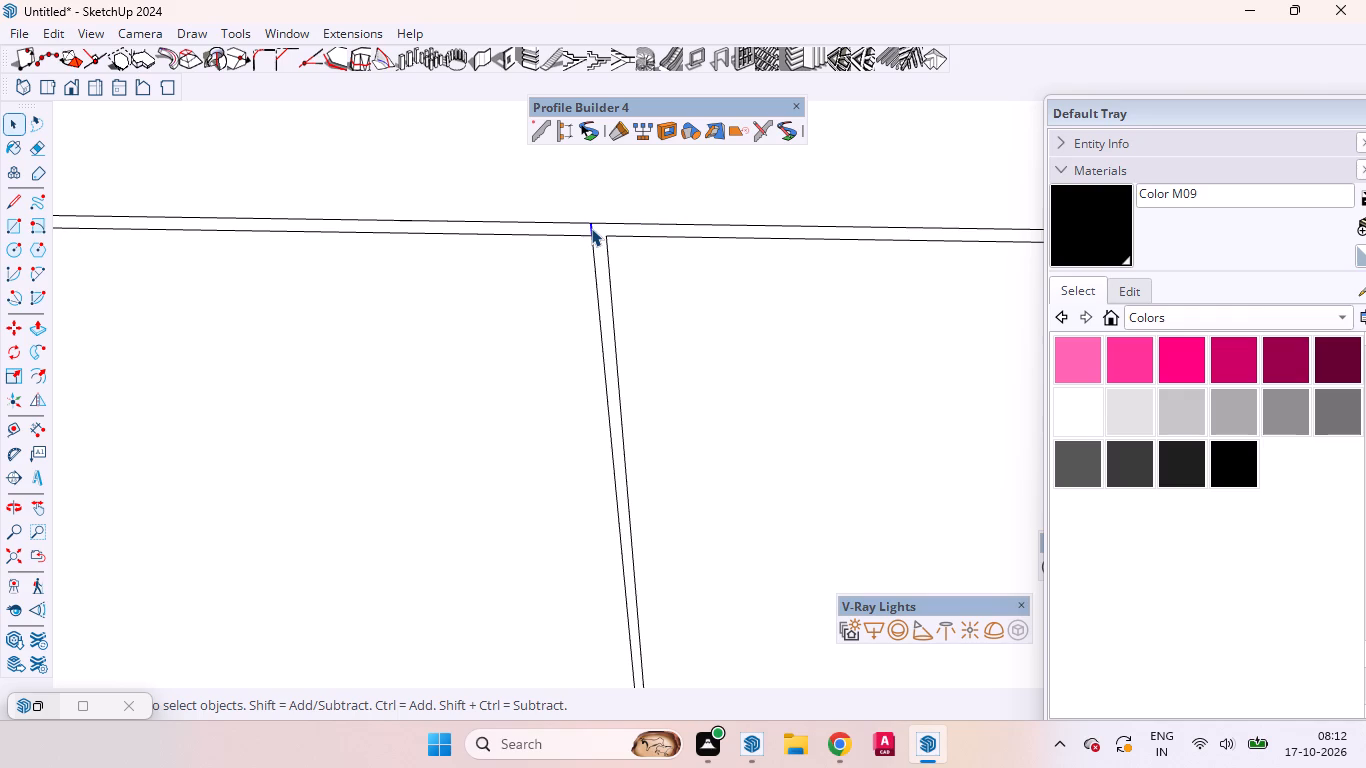
key(Delete)
Delete the two short vertical segments crossing the top gap at the middle door divider.
ctrl+scroll(709, 259, down, 15)
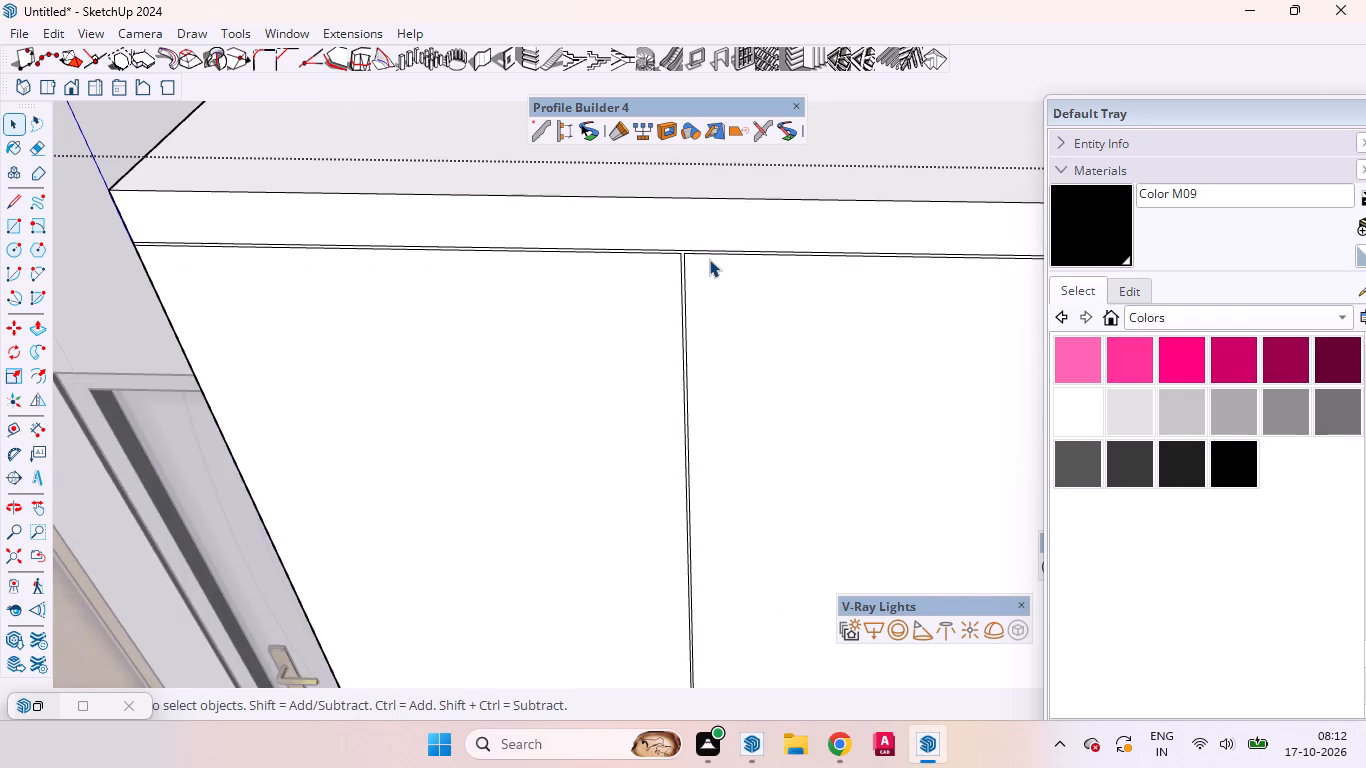
ctrl+scroll(709, 259, down, 14)
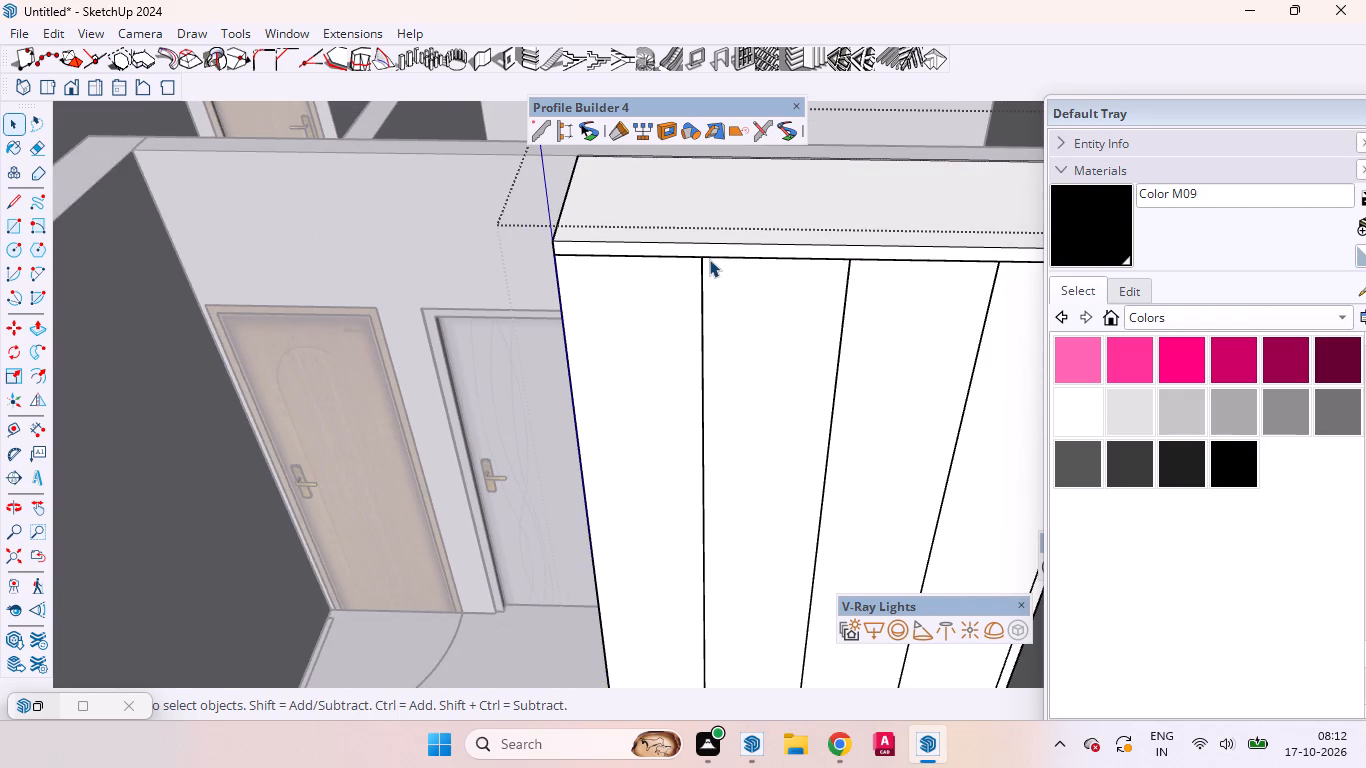
ctrl+scroll(862, 263, up, 8)
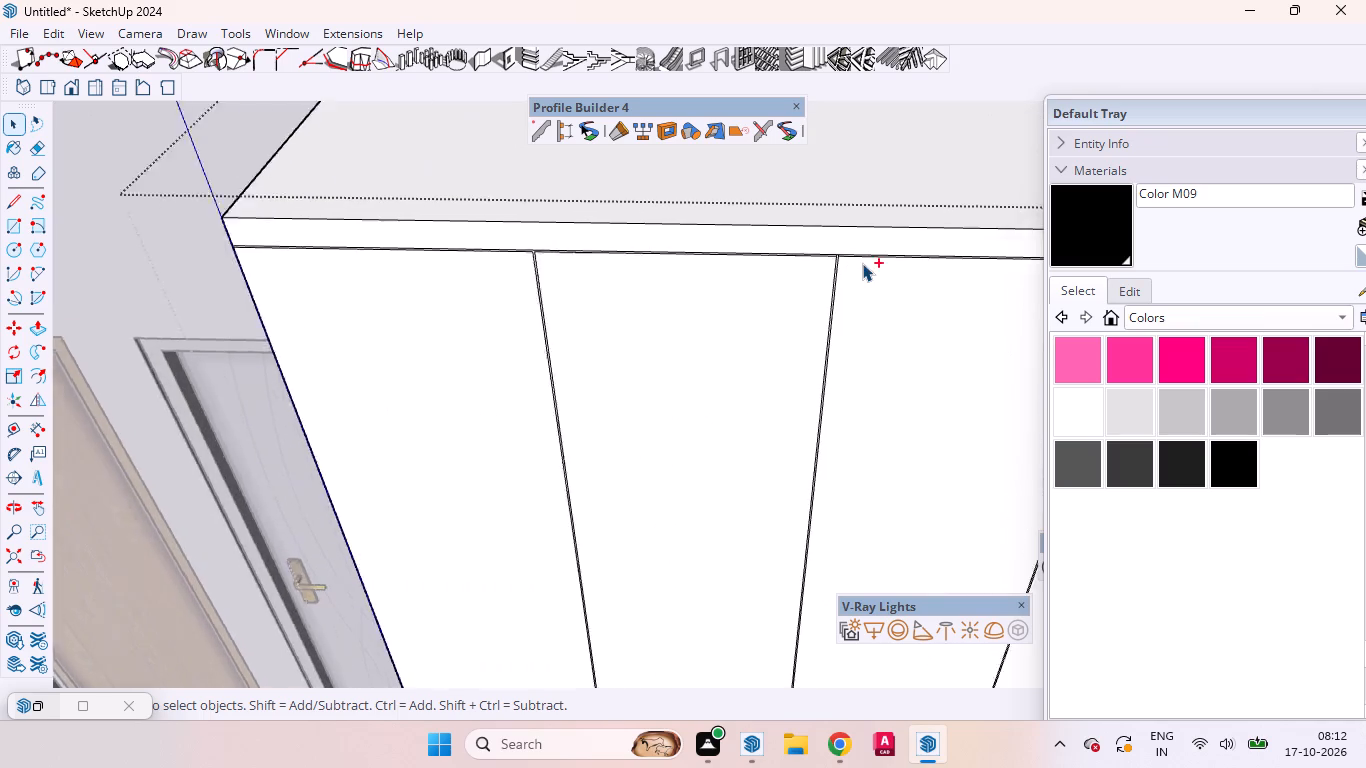
ctrl+scroll(862, 263, up, 12)
ctrl+scroll(763, 221, up, 2)
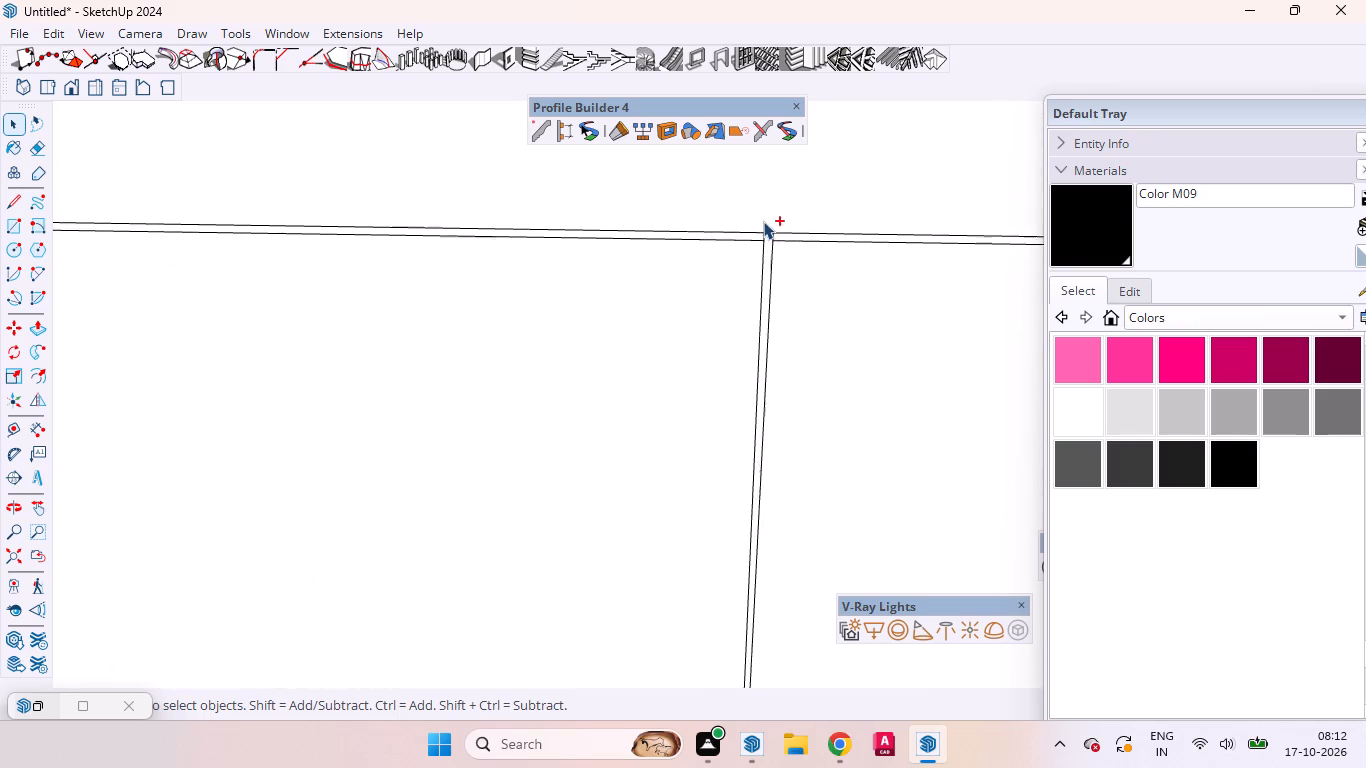
ctrl+scroll(763, 221, up, 13)
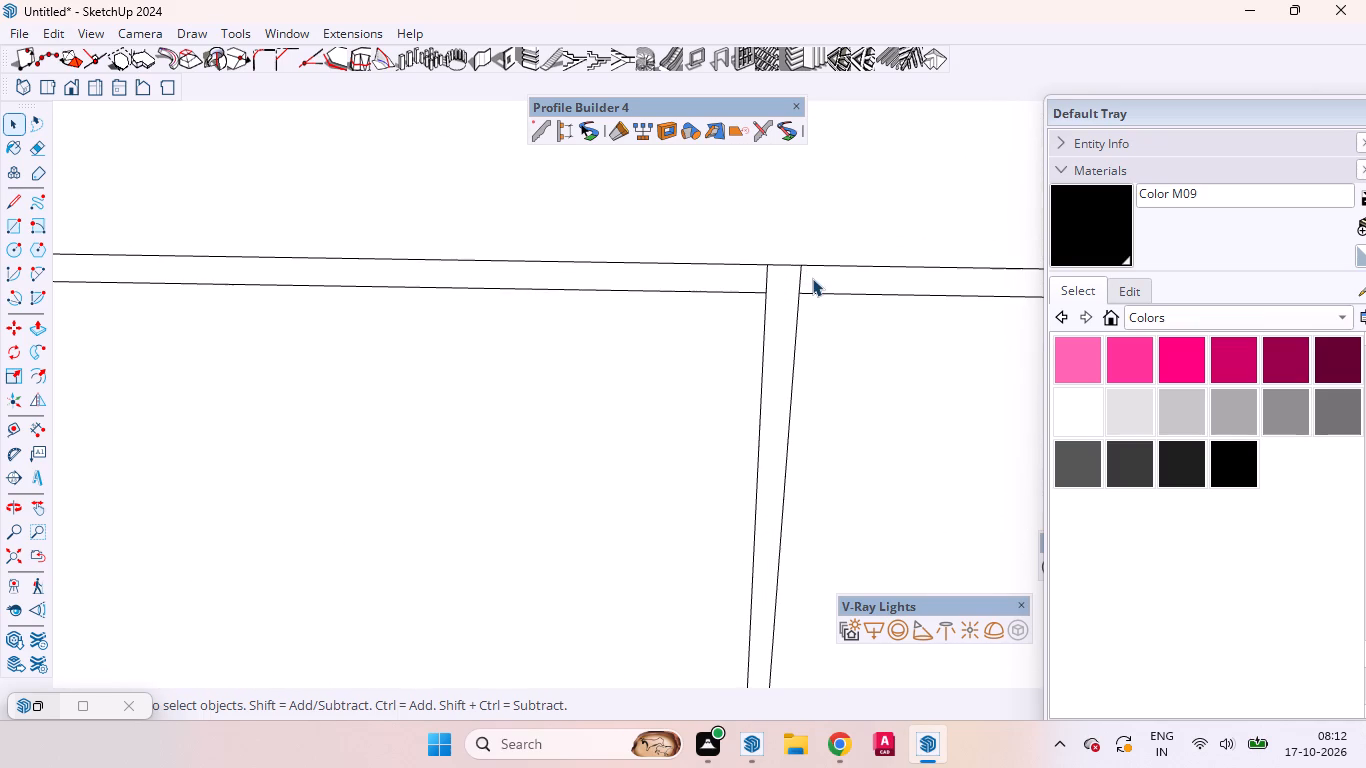
click(799, 275)
key(Delete)
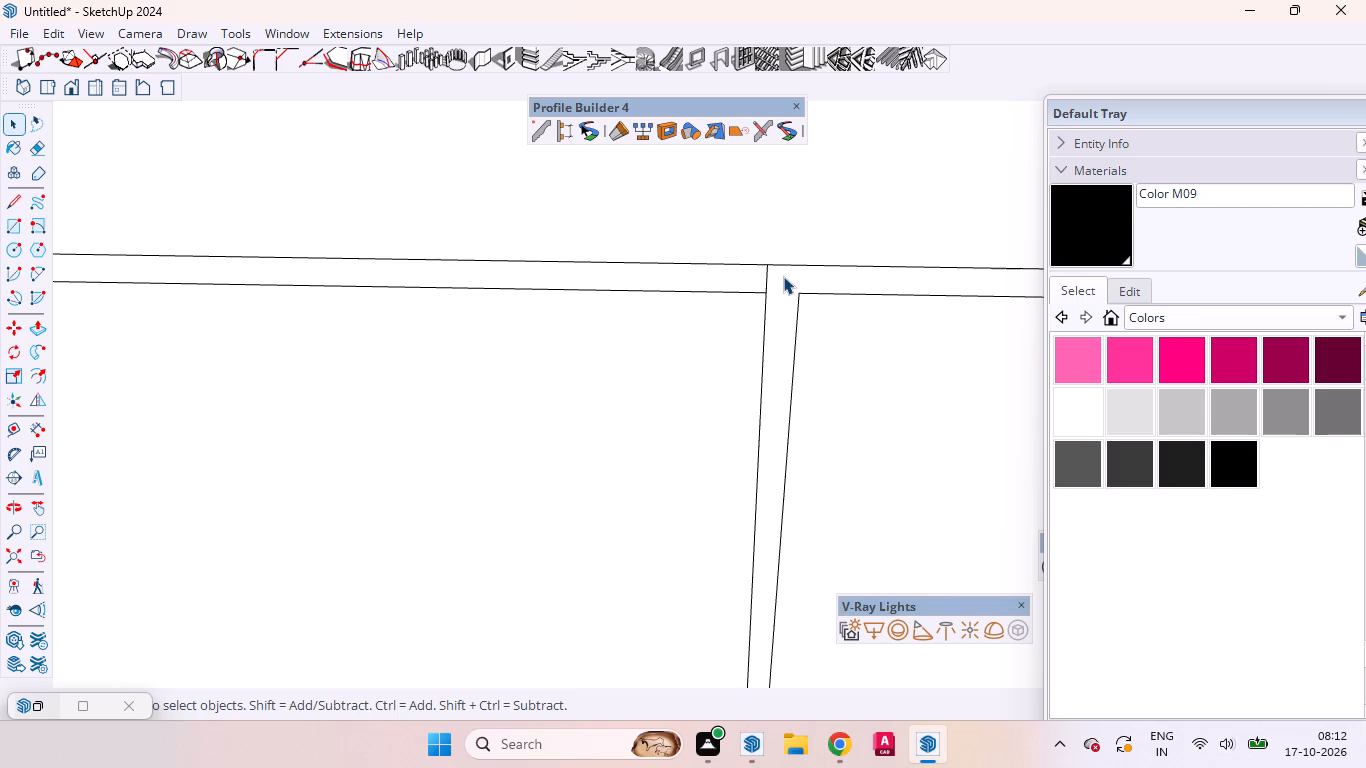
click(766, 277)
key(Delete)
Delete the two short vertical segments crossing the top gap at the door divider nearest the dark side wall.
ctrl+scroll(674, 281, down, 5)
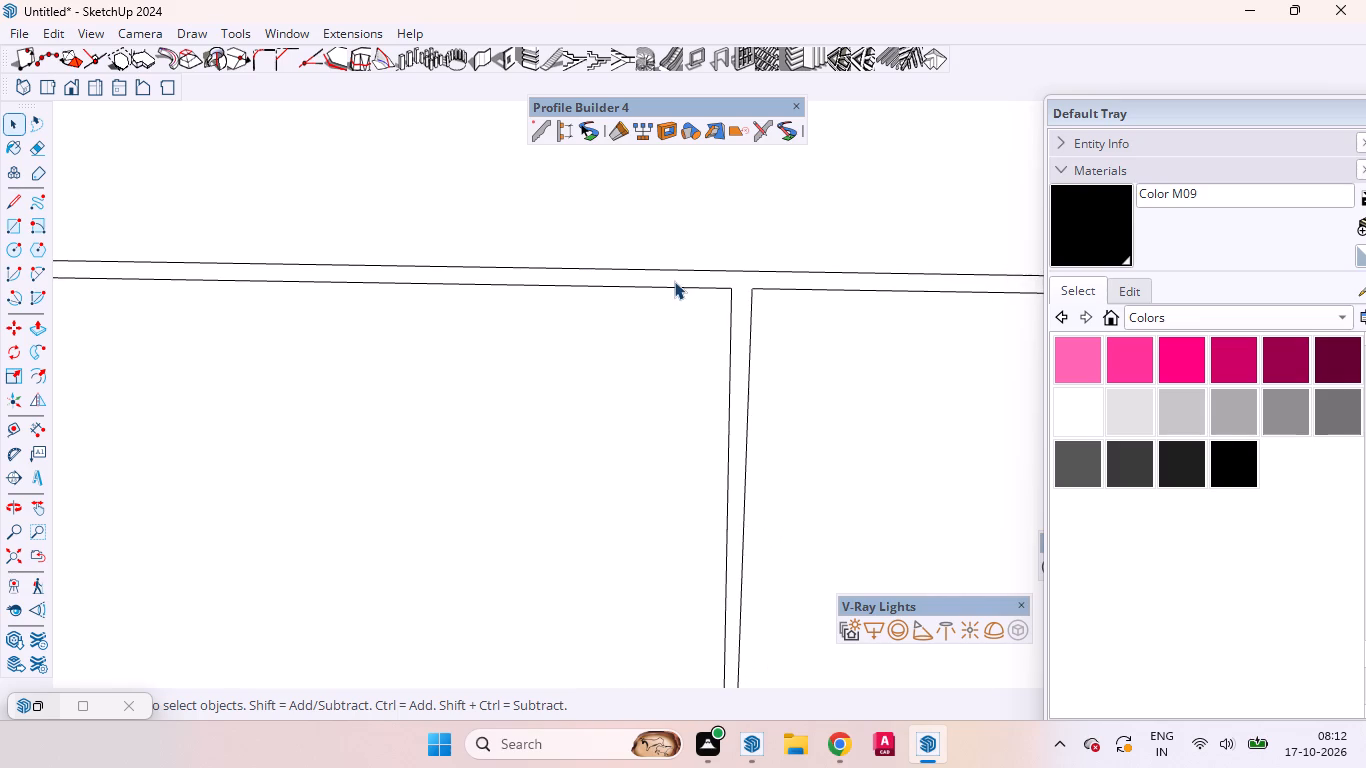
ctrl+scroll(674, 281, down, 15)
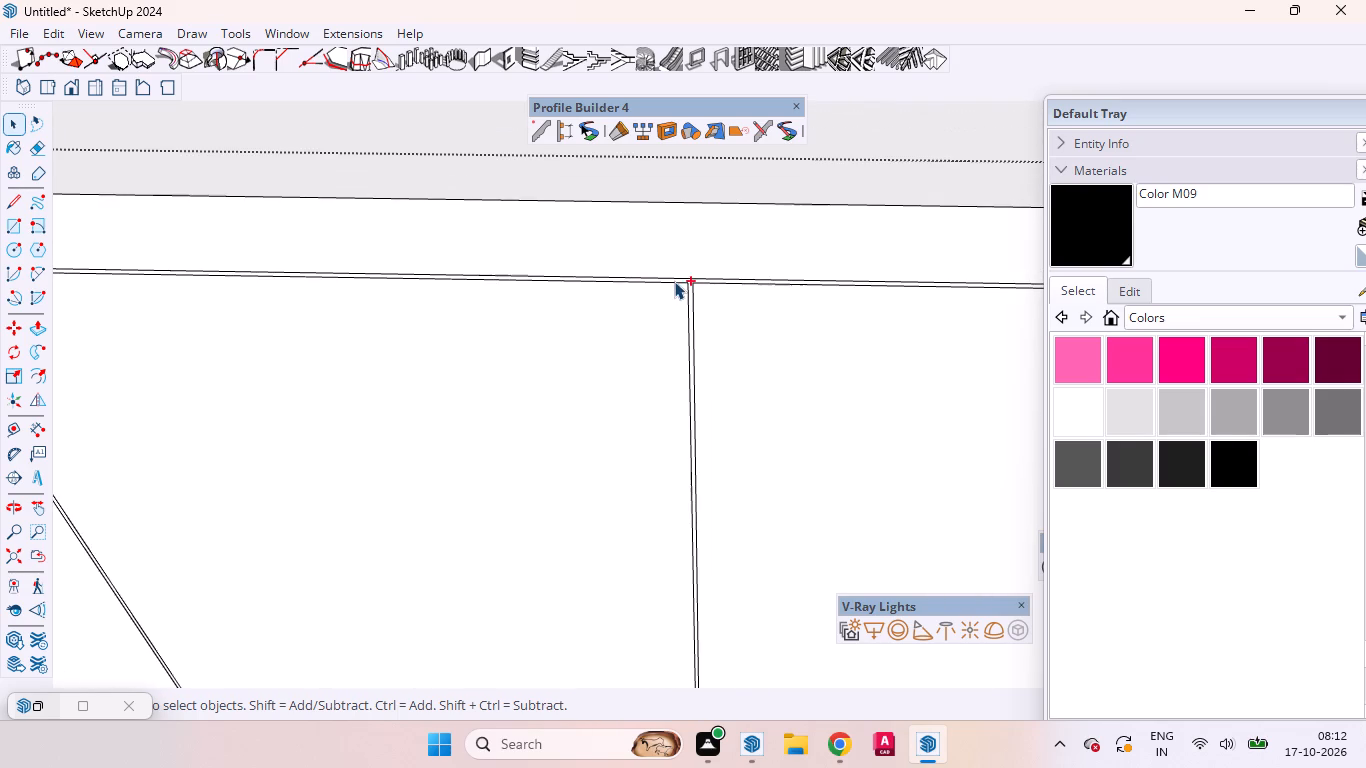
ctrl+scroll(674, 281, down, 10)
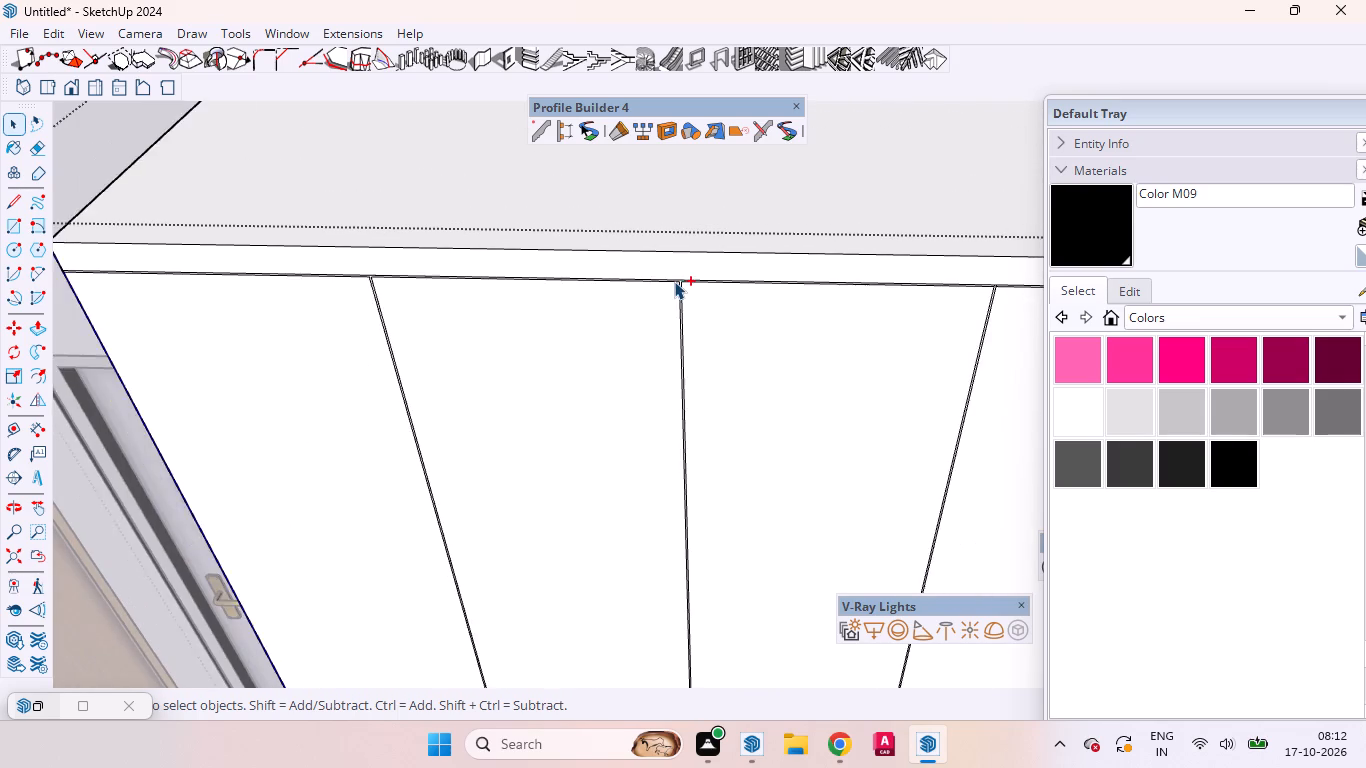
ctrl+scroll(674, 281, down, 6)
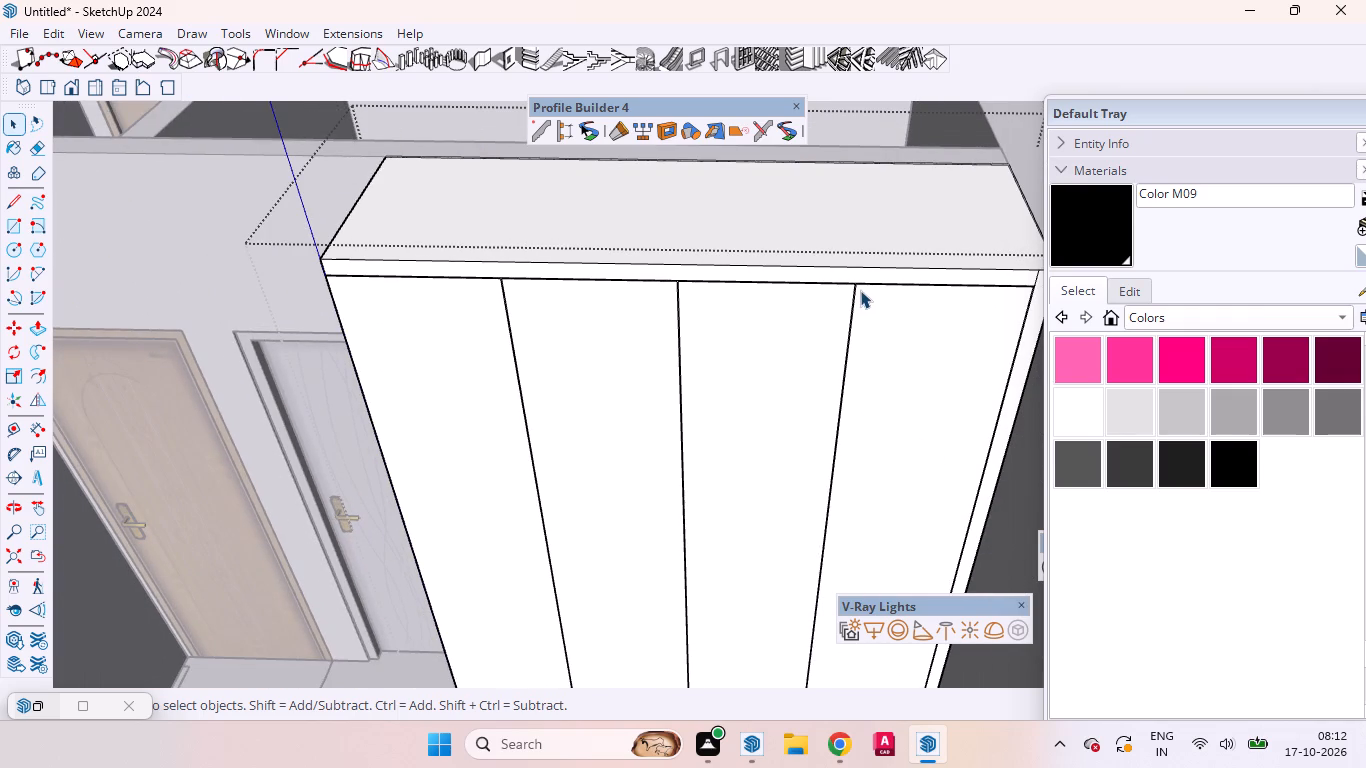
ctrl+scroll(860, 290, up, 18)
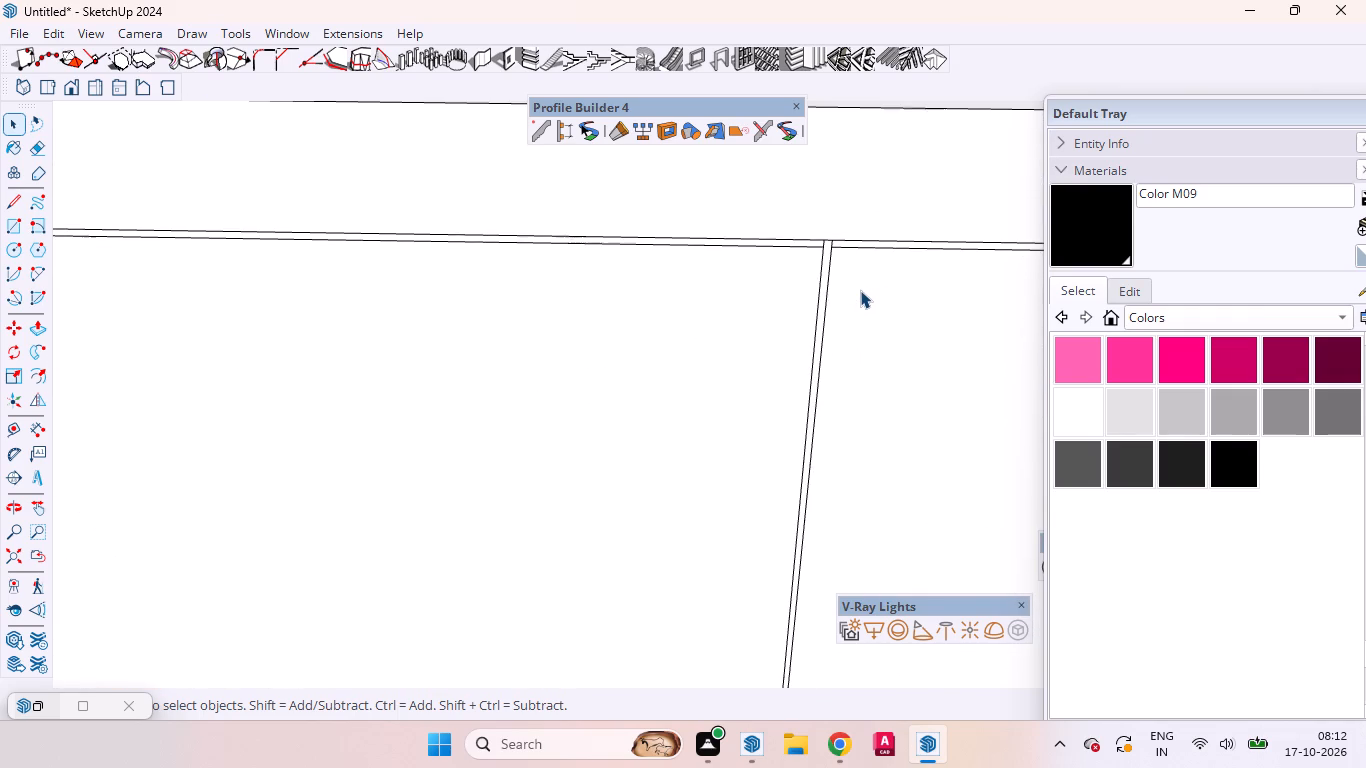
ctrl+scroll(860, 290, up, 15)
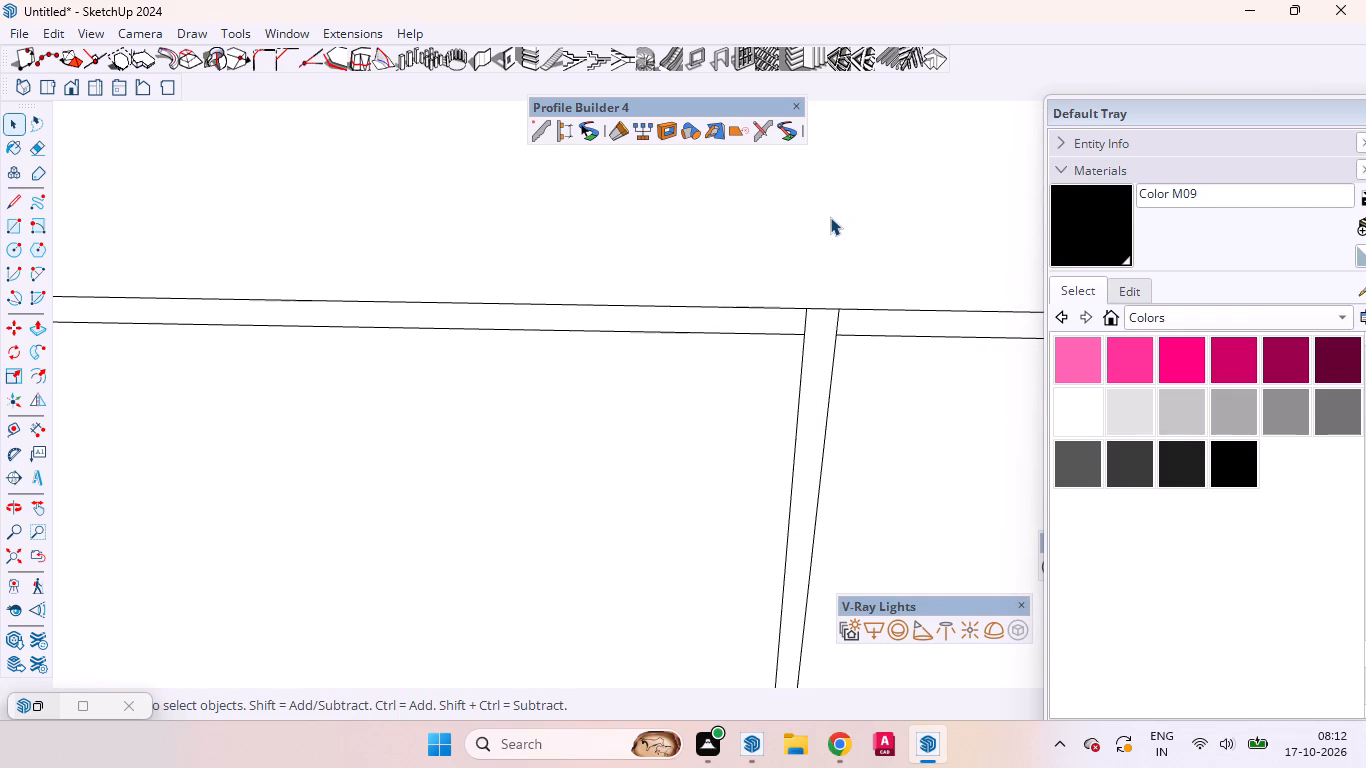
click(836, 327)
key(Delete)
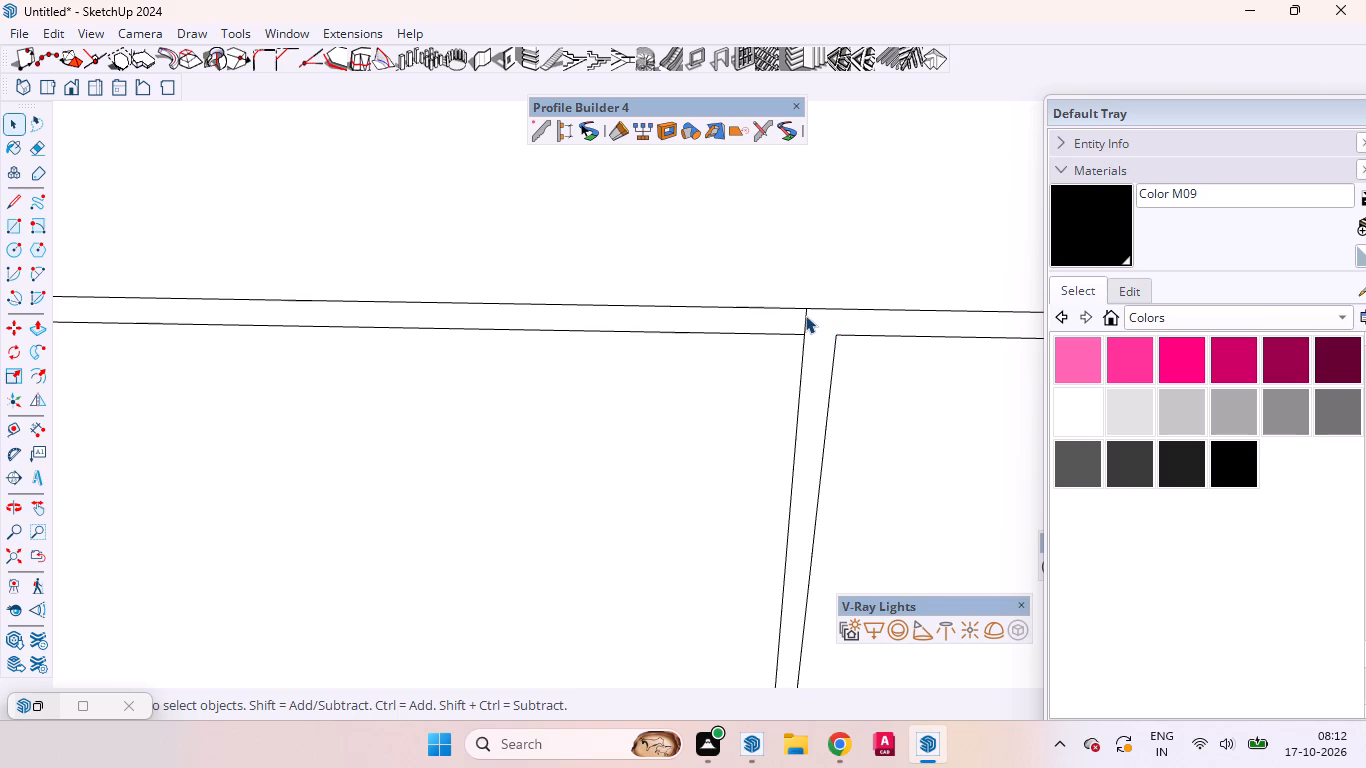
click(805, 315)
key(Delete)
ctrl+scroll(805, 315, down, 15)
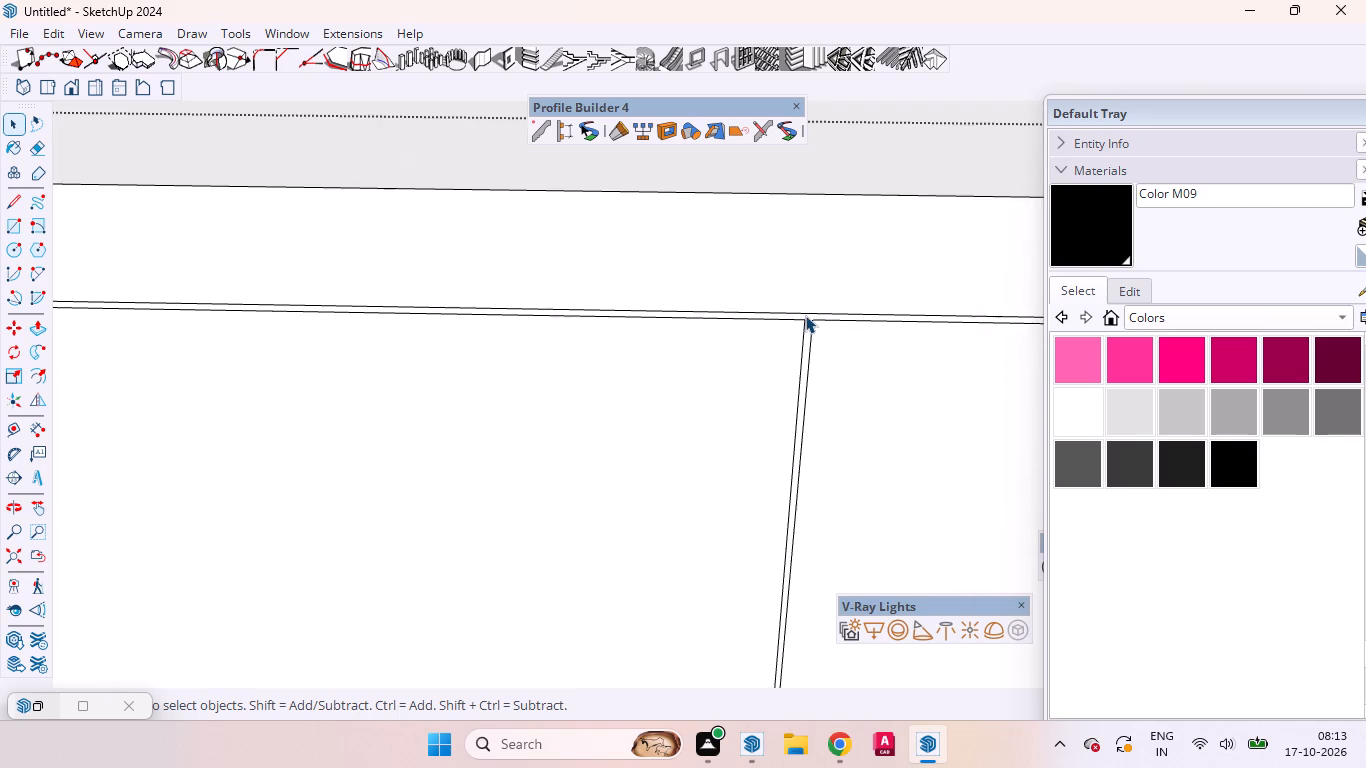
At the wardrobe's top corner nearest the dark side wall, delete the short segment crossing the gap and the segment running up to the top edge.
ctrl+scroll(805, 315, down, 13)
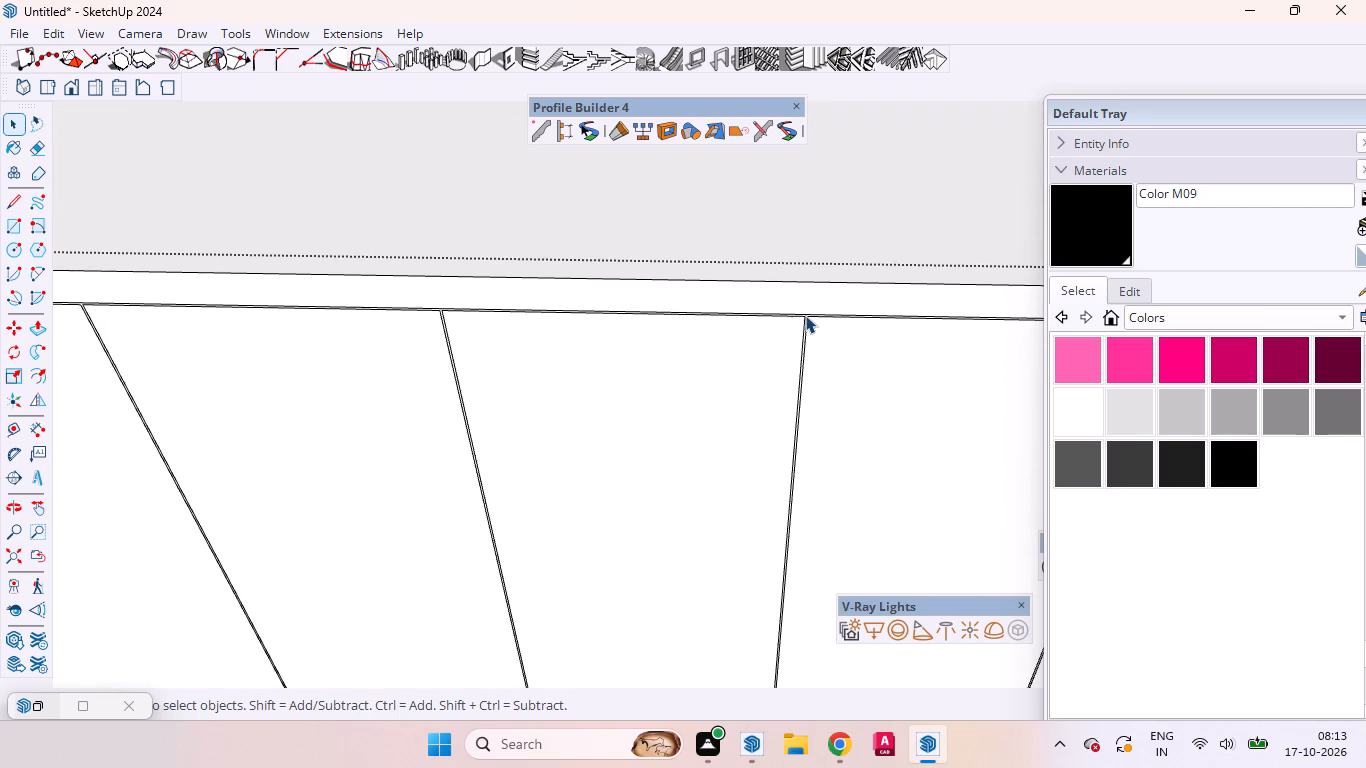
ctrl+scroll(805, 315, down, 7)
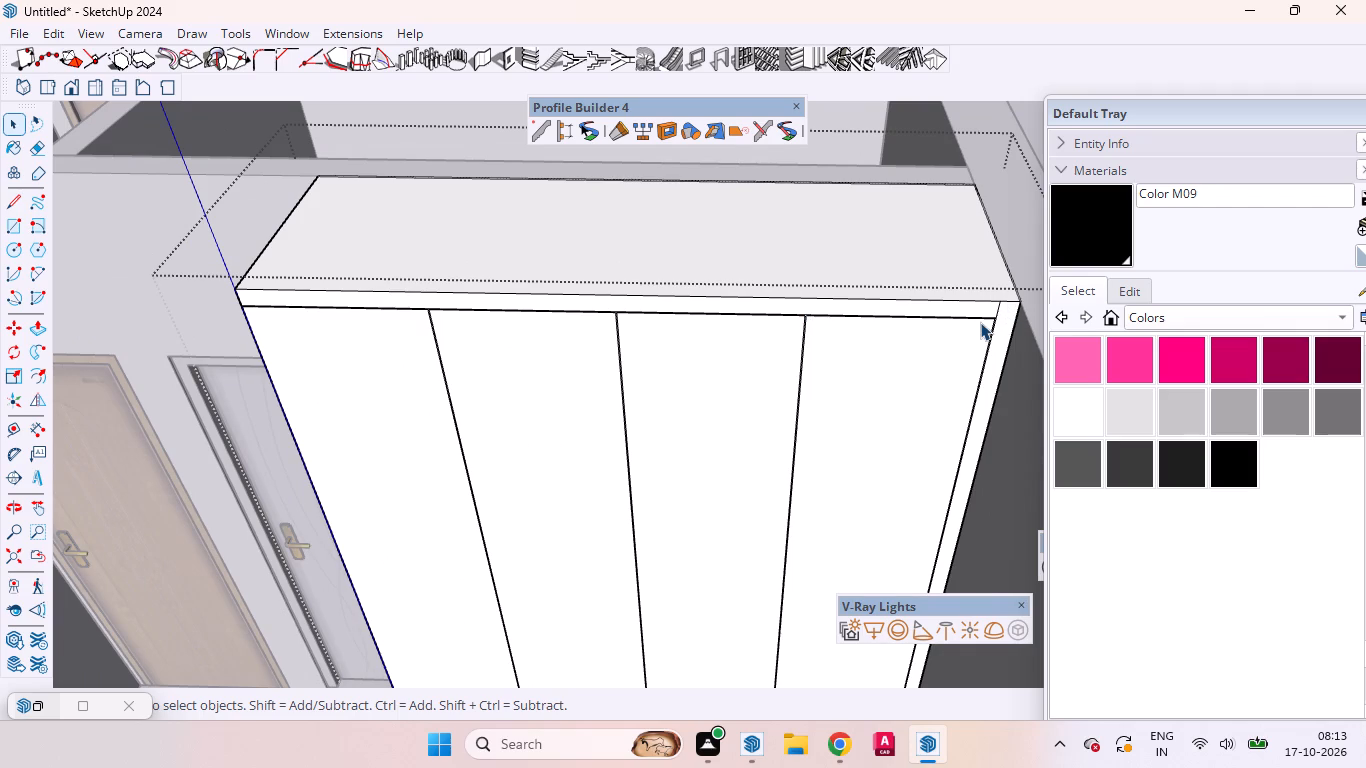
ctrl+scroll(993, 314, up, 13)
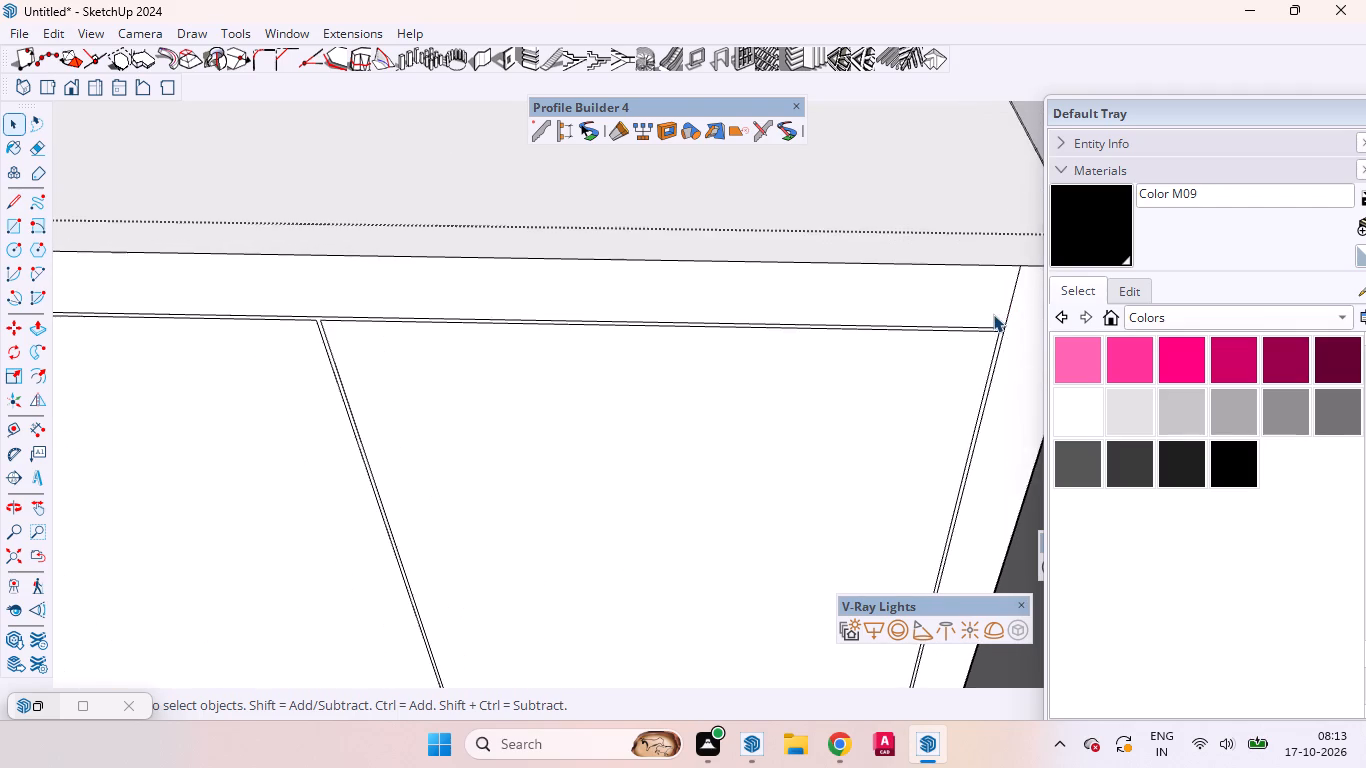
ctrl+scroll(993, 314, up, 9)
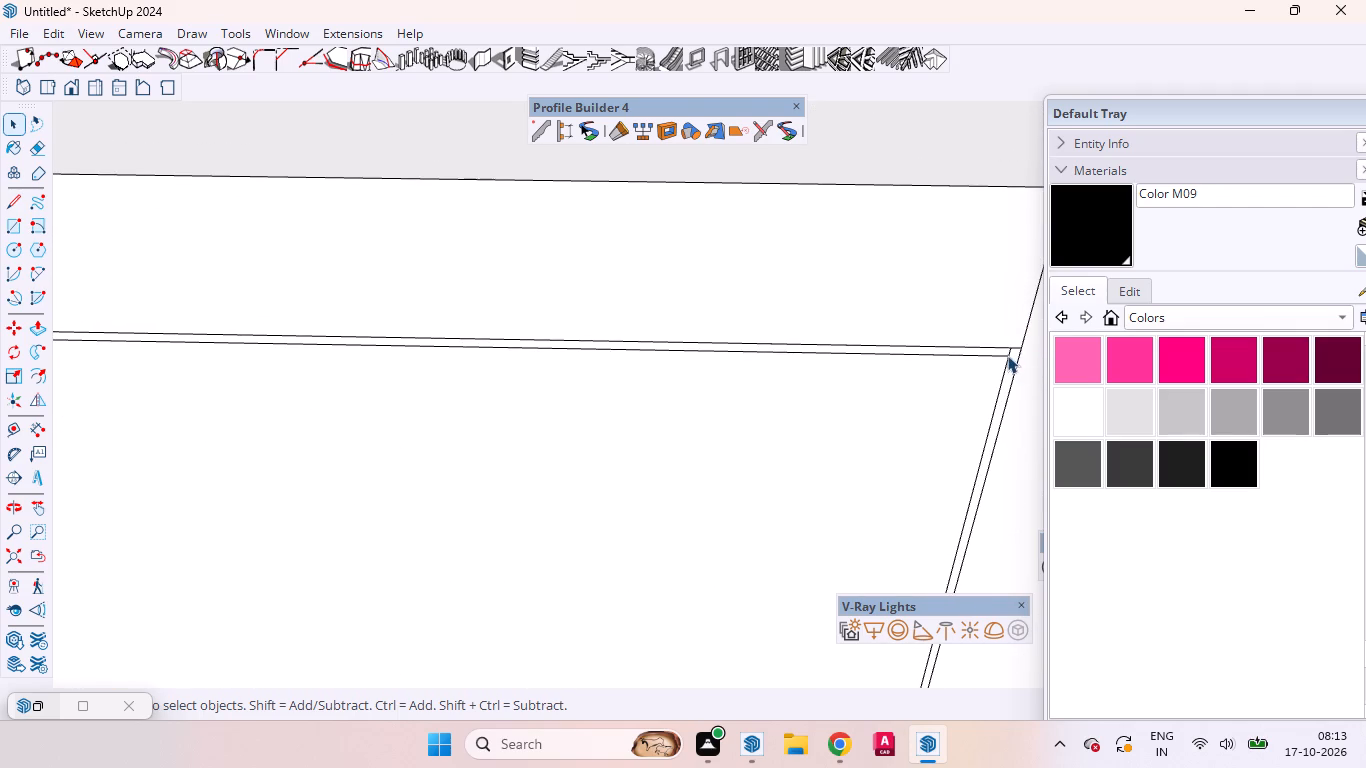
ctrl+scroll(1007, 349, up, 5)
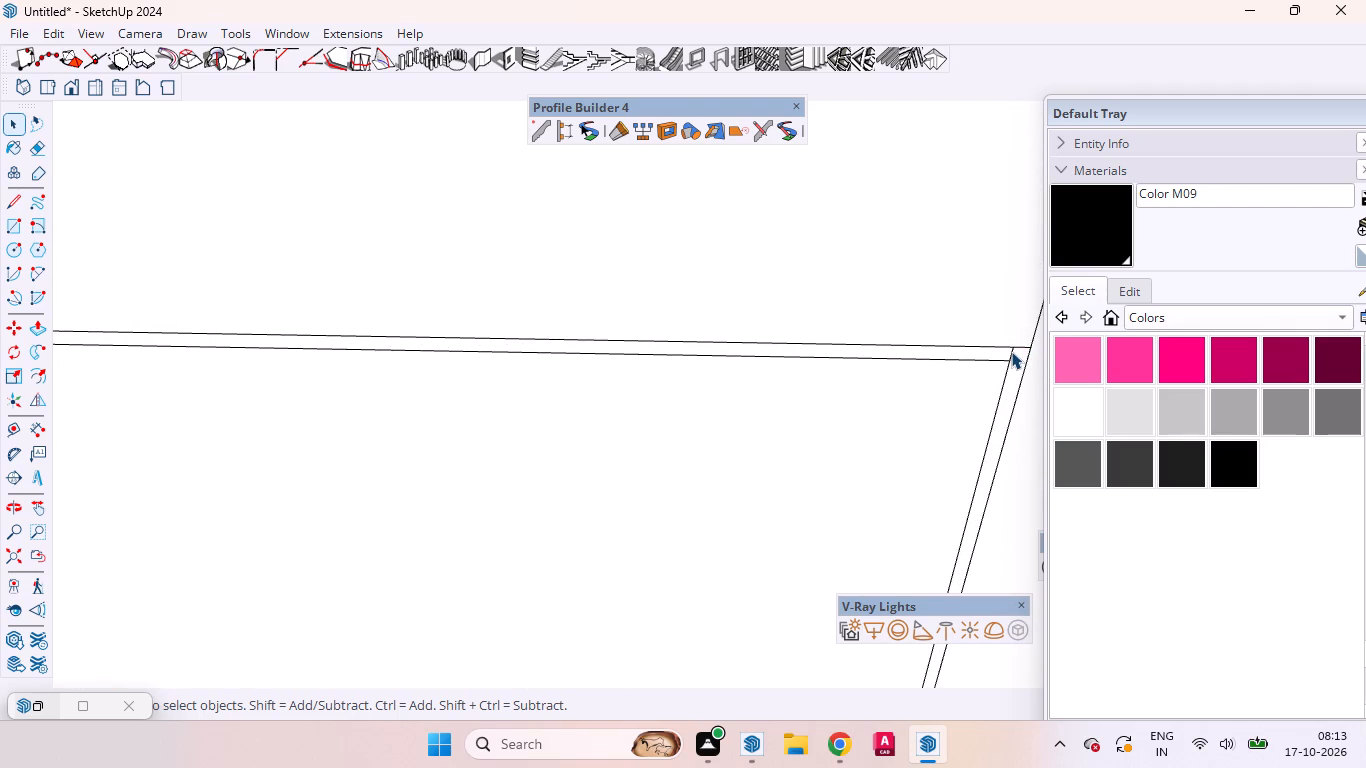
click(1011, 351)
key(Delete)
click(1037, 326)
key(Delete)
Push the plinth strip below the wardrobe's door panels inward by a distance of 2.
ctrl+scroll(820, 341, down, 17)
ctrl+scroll(820, 341, down, 4)
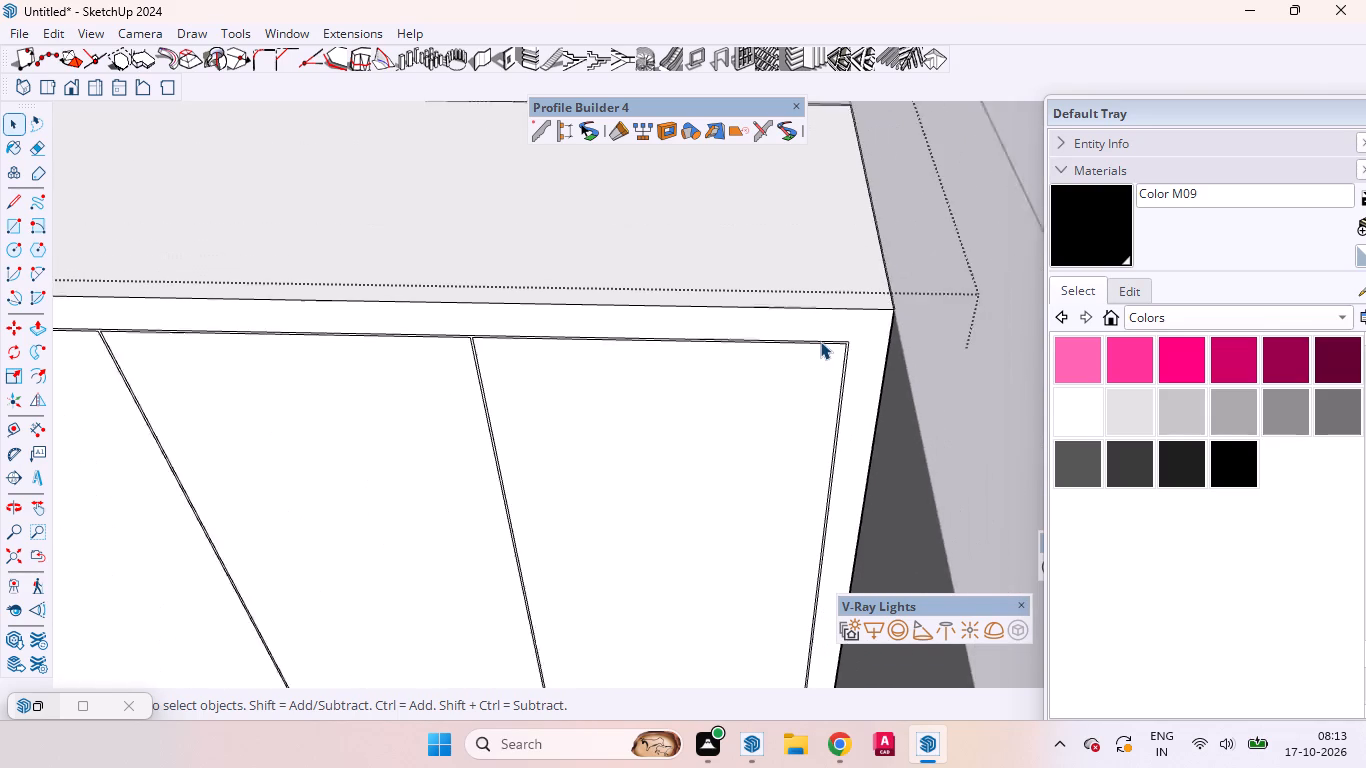
ctrl+scroll(820, 341, down, 17)
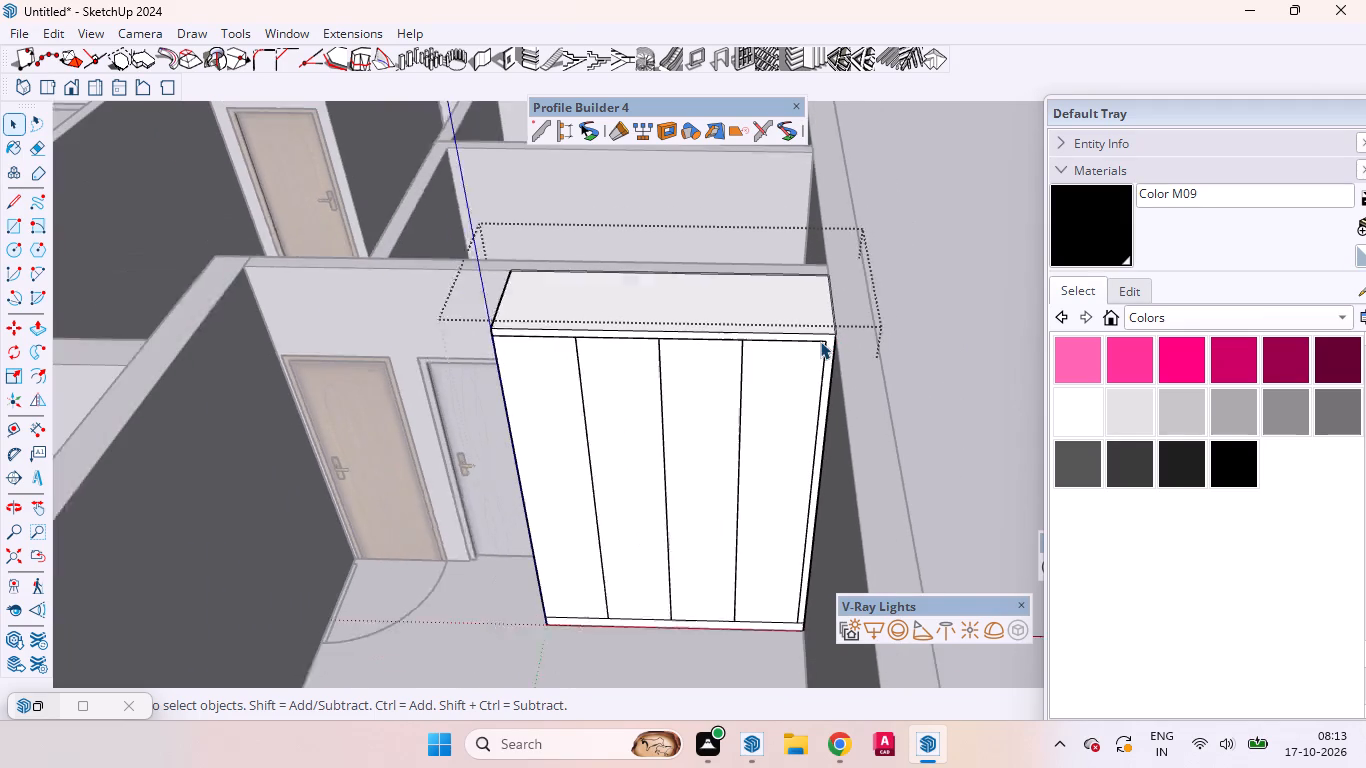
ctrl+scroll(674, 611, up, 5)
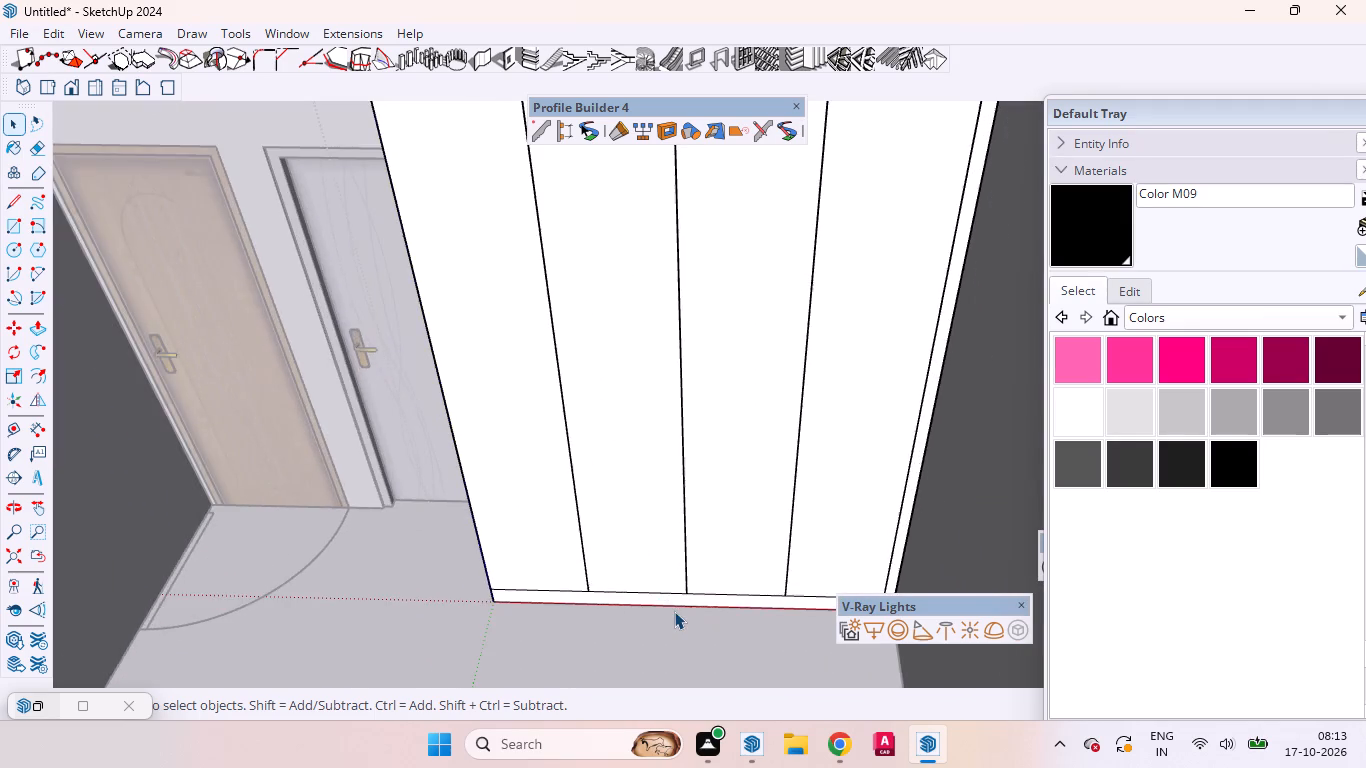
ctrl+scroll(674, 611, up, 5)
ctrl+scroll(524, 593, up, 6)
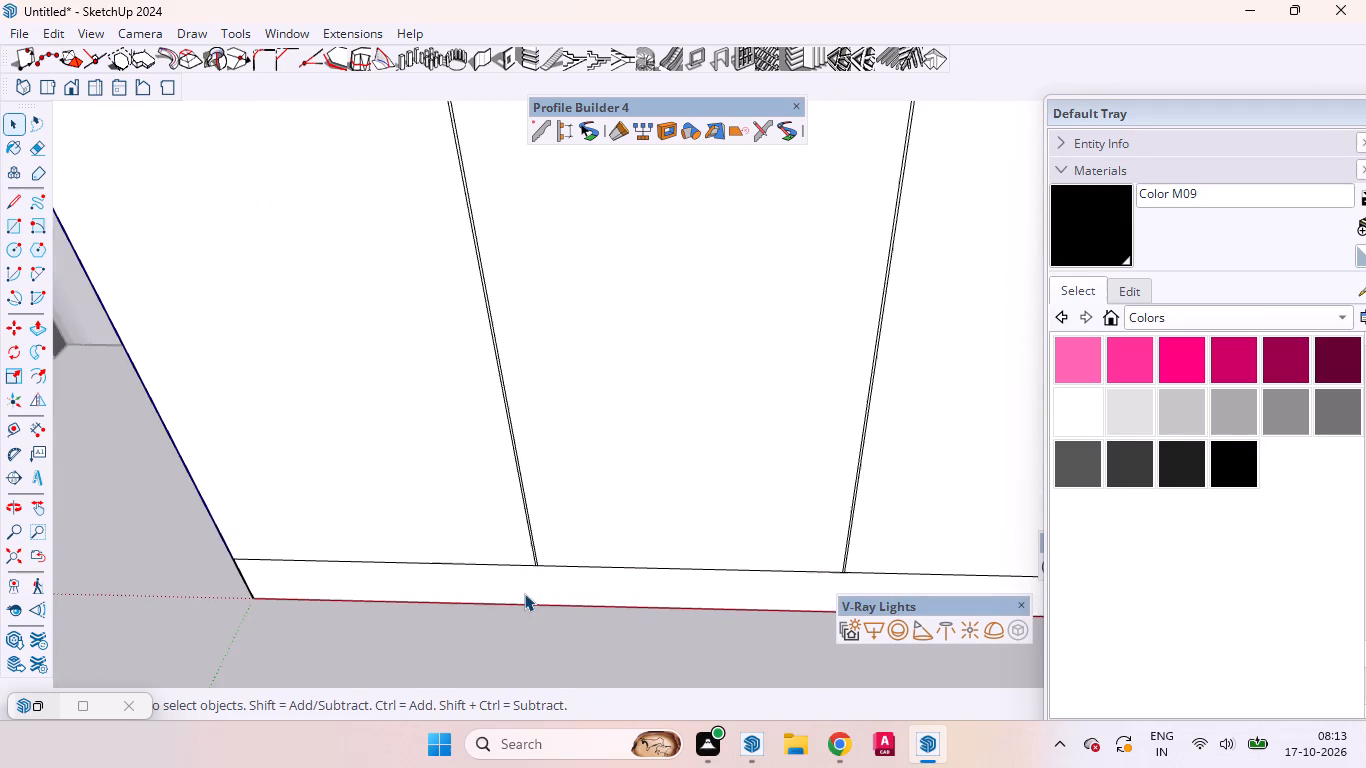
ctrl+scroll(524, 593, up, 6)
click(581, 556)
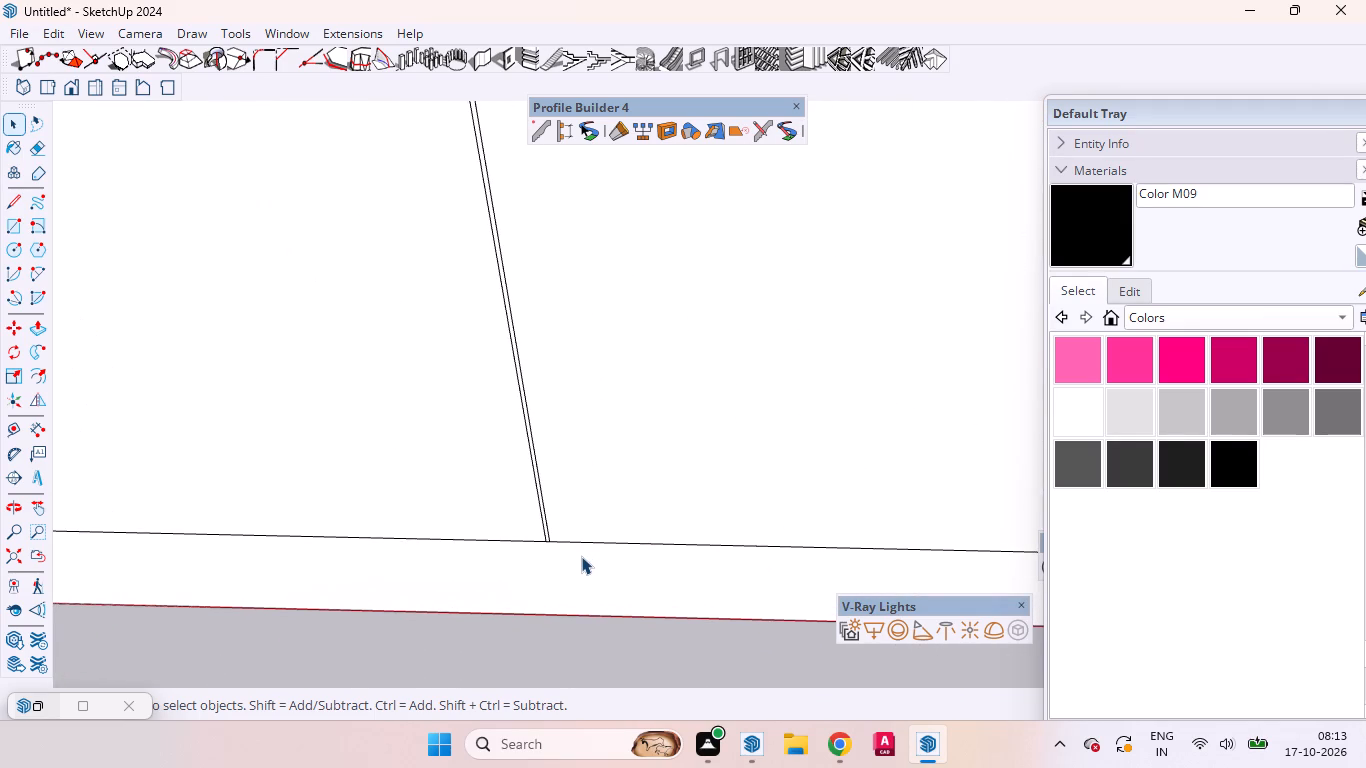
key(p)
drag(581, 556, 580, 538)
key(2)
key(Return)
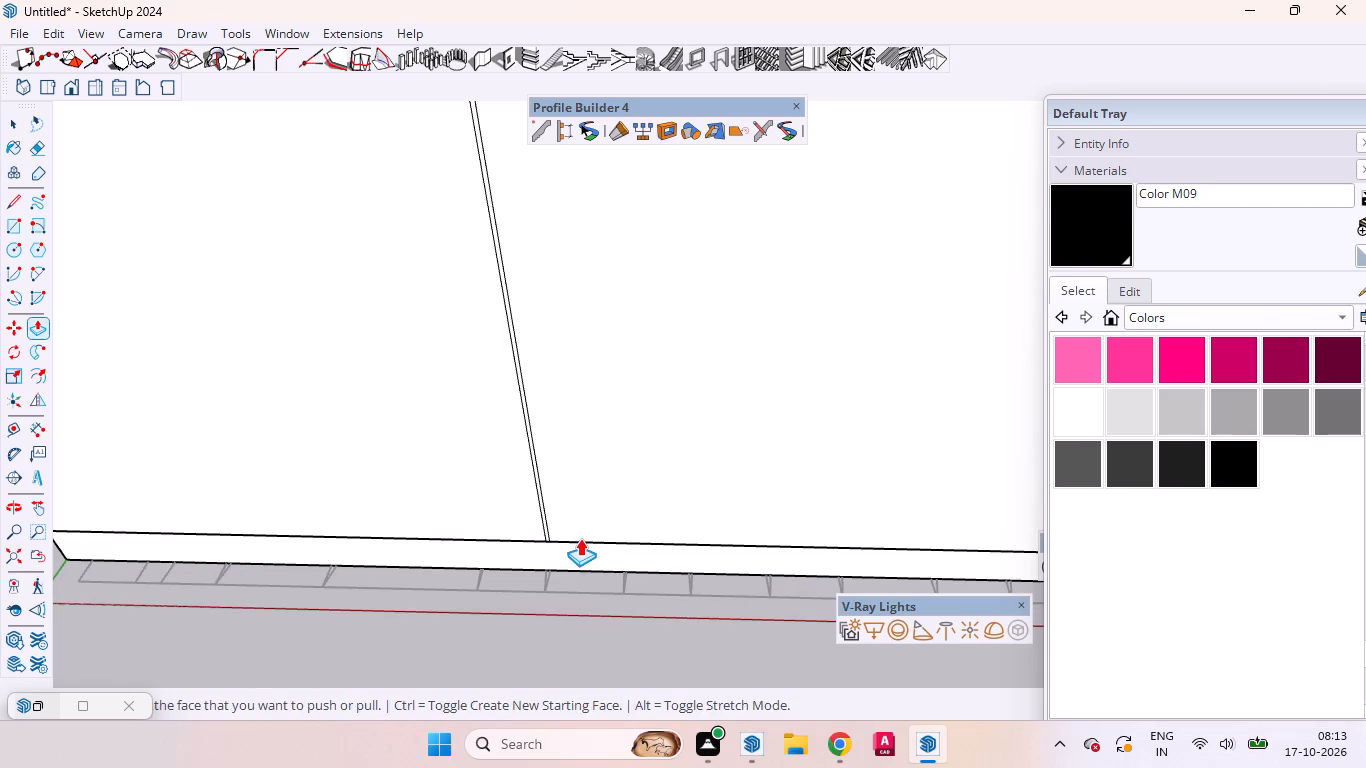
key(space)
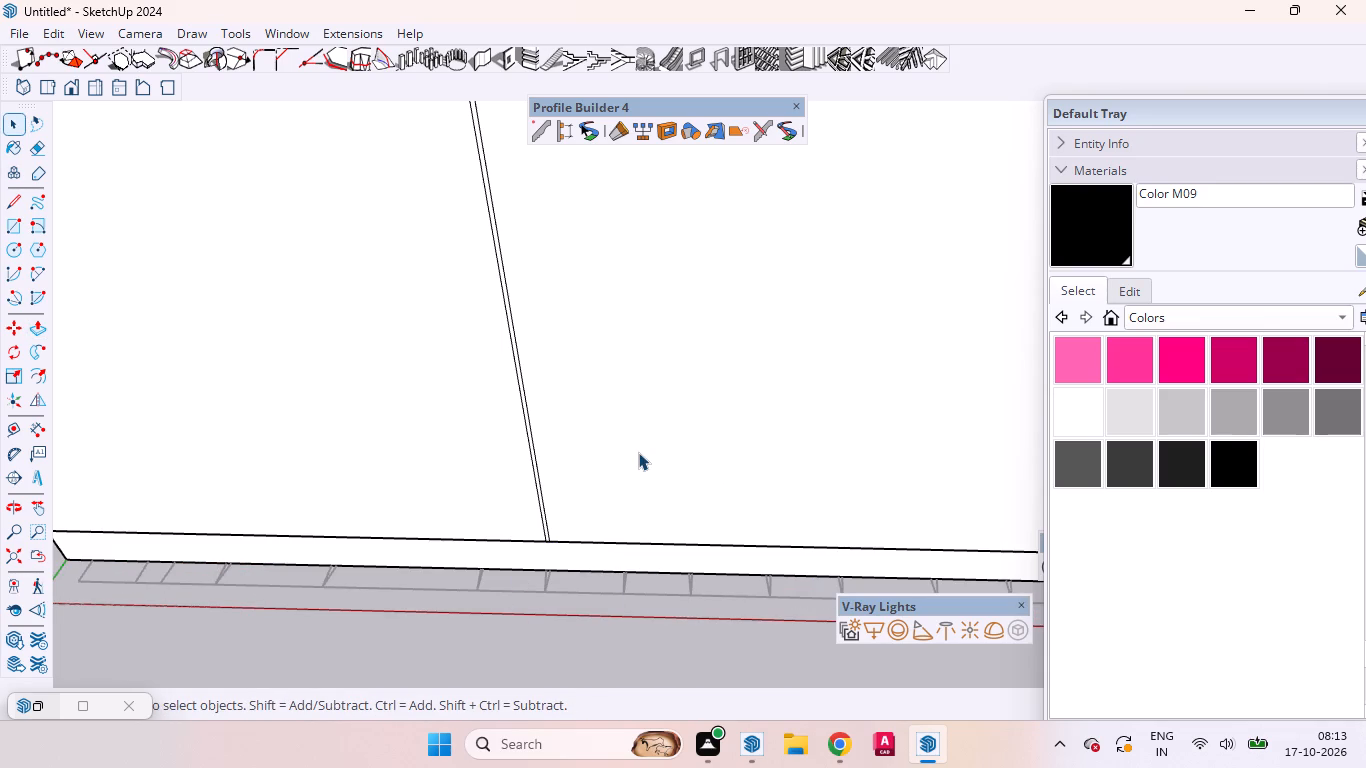
Extrude each of the wardrobe's four door panel faces outward by 18 mm.
ctrl+scroll(638, 452, down, 15)
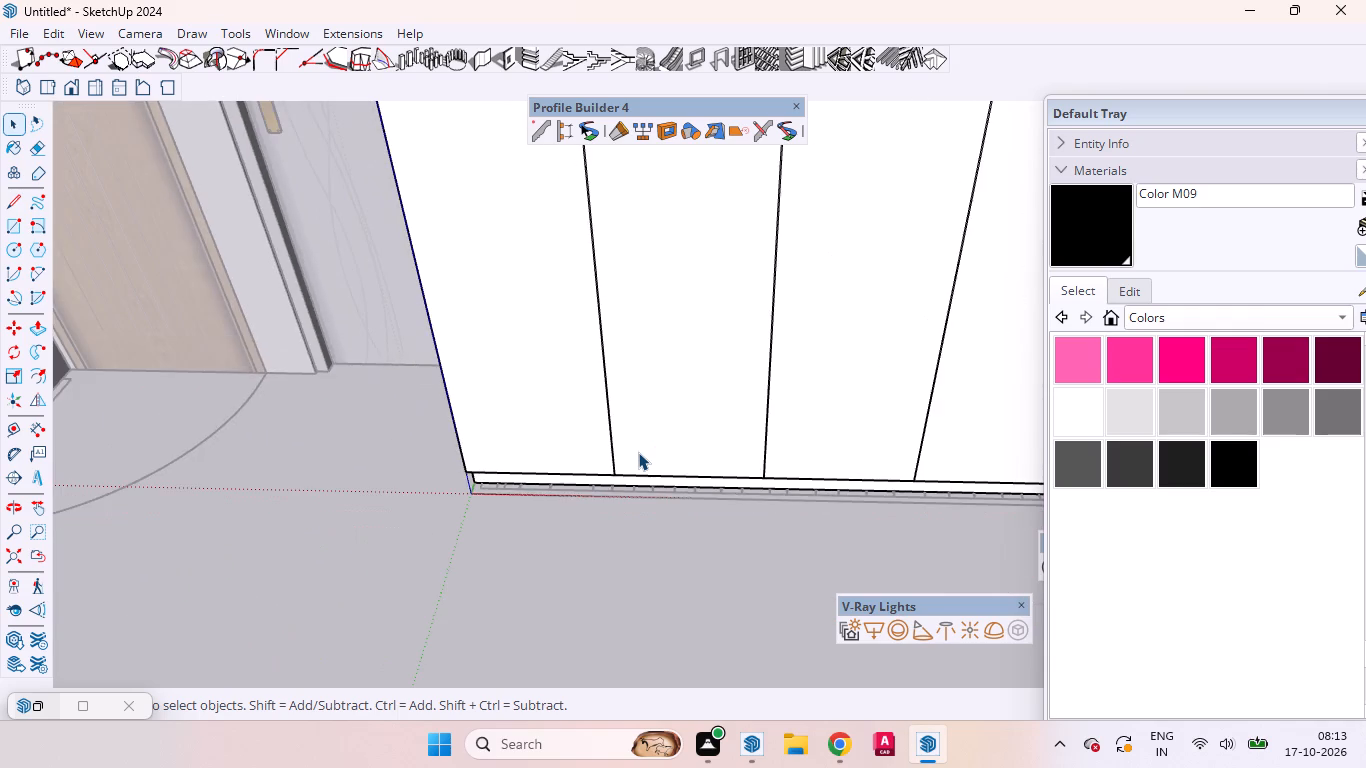
ctrl+scroll(638, 452, down, 10)
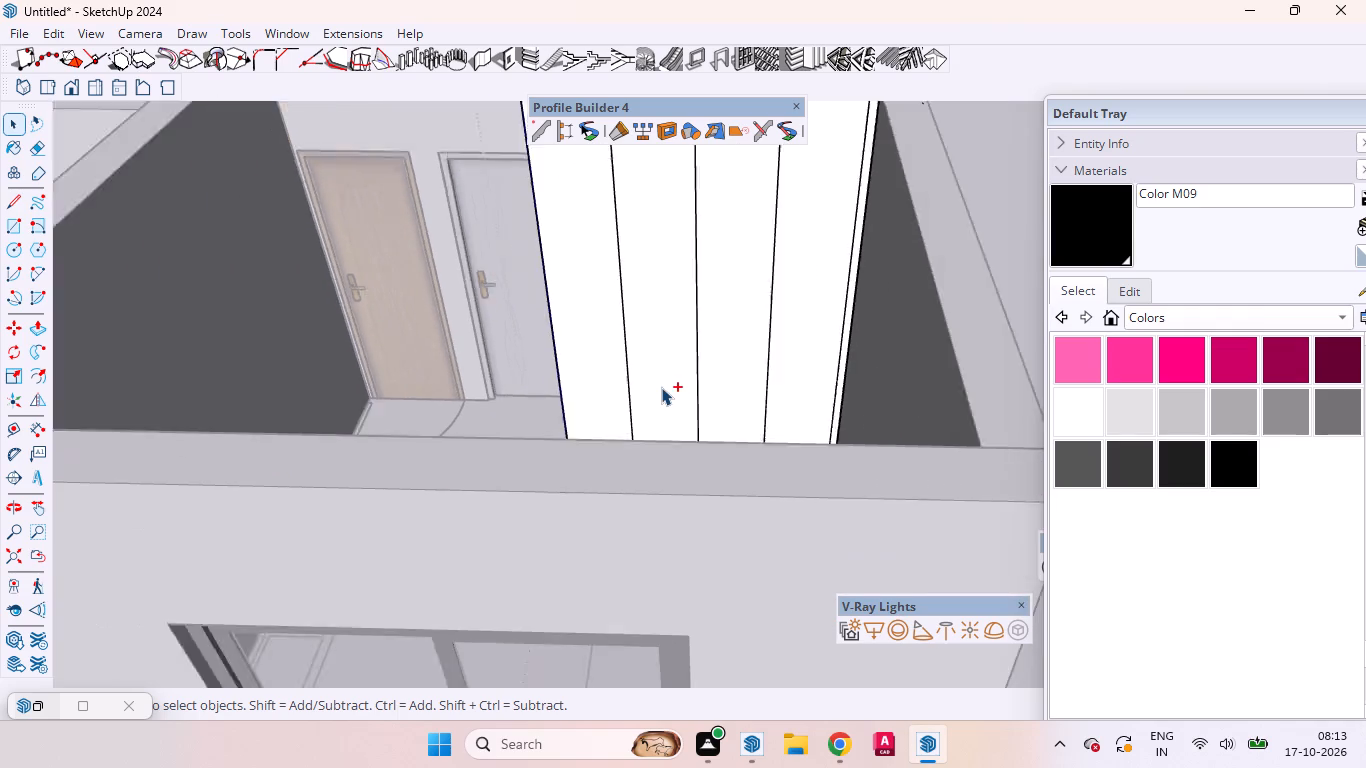
ctrl+scroll(661, 387, down, 4)
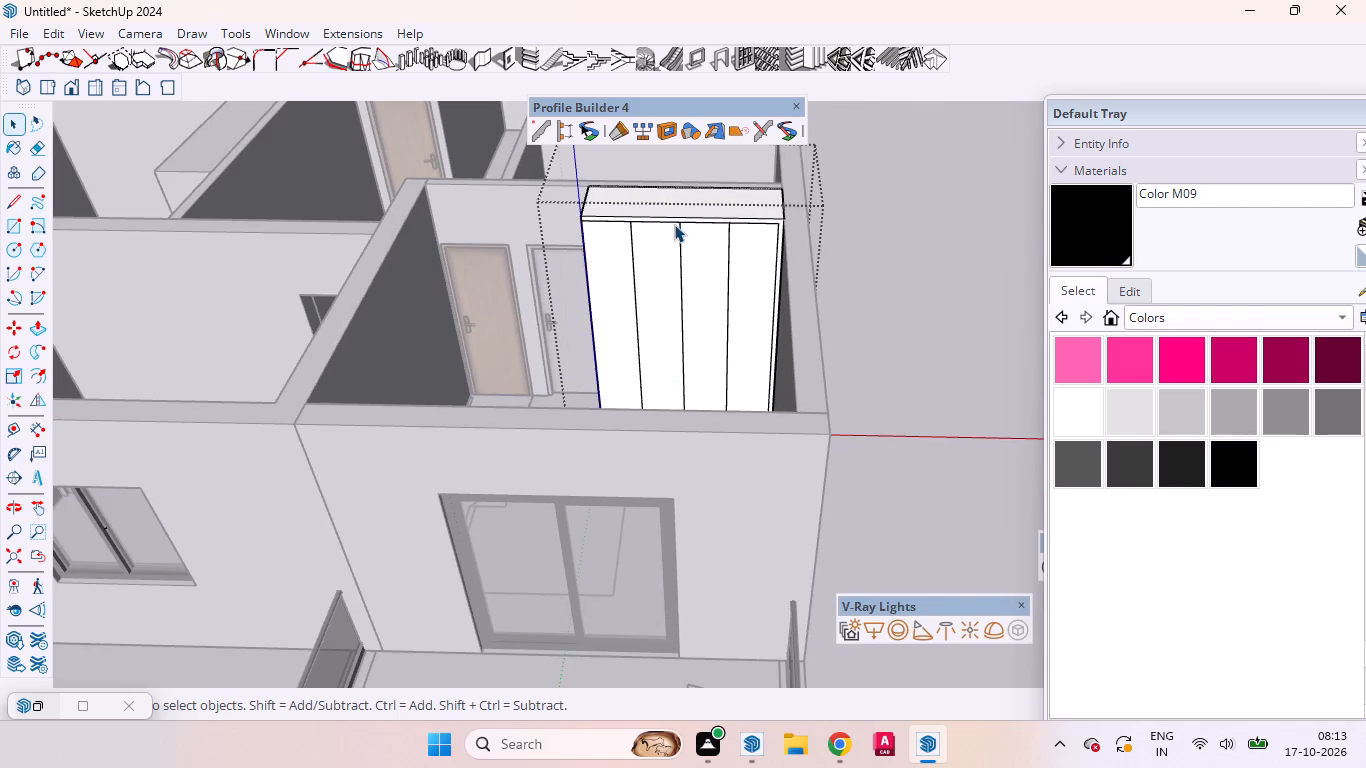
ctrl+scroll(674, 224, up, 20)
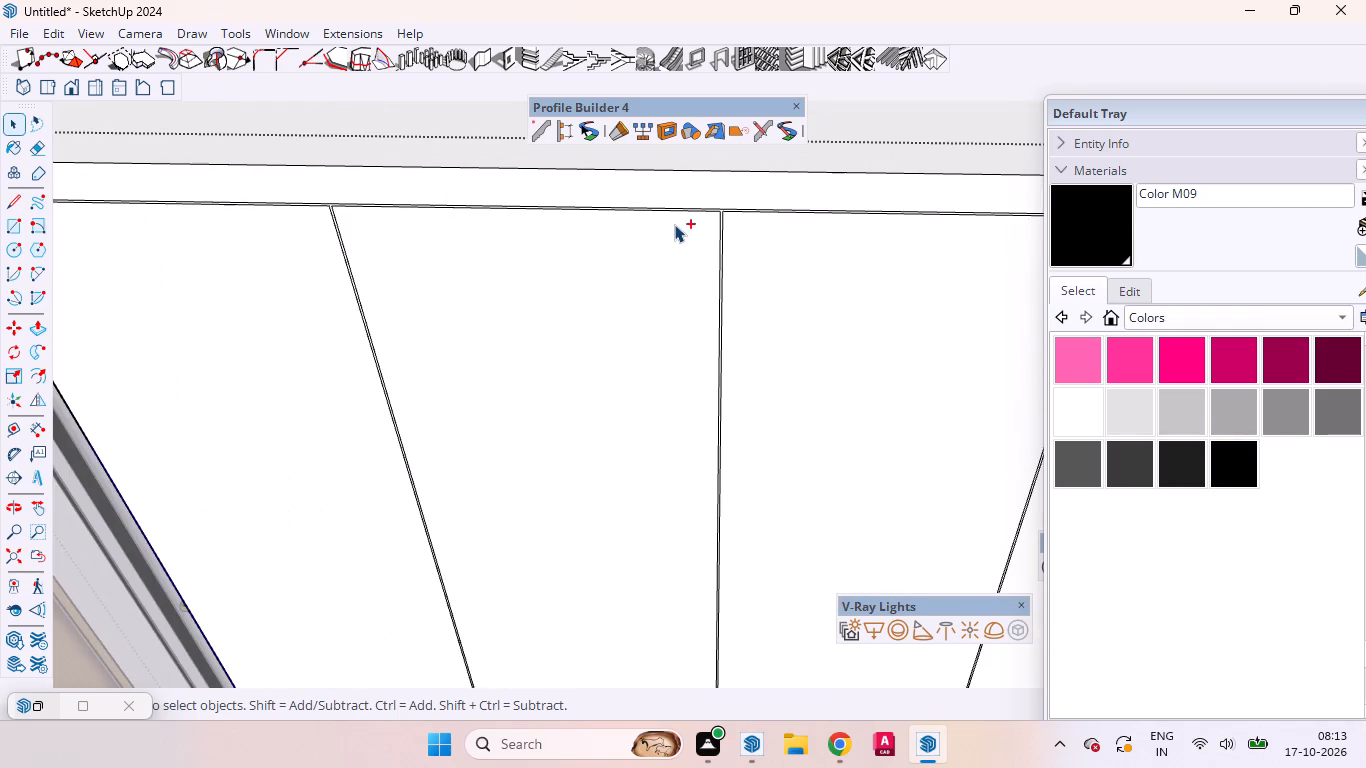
key(space)
ctrl+scroll(668, 311, down, 6)
click(424, 321)
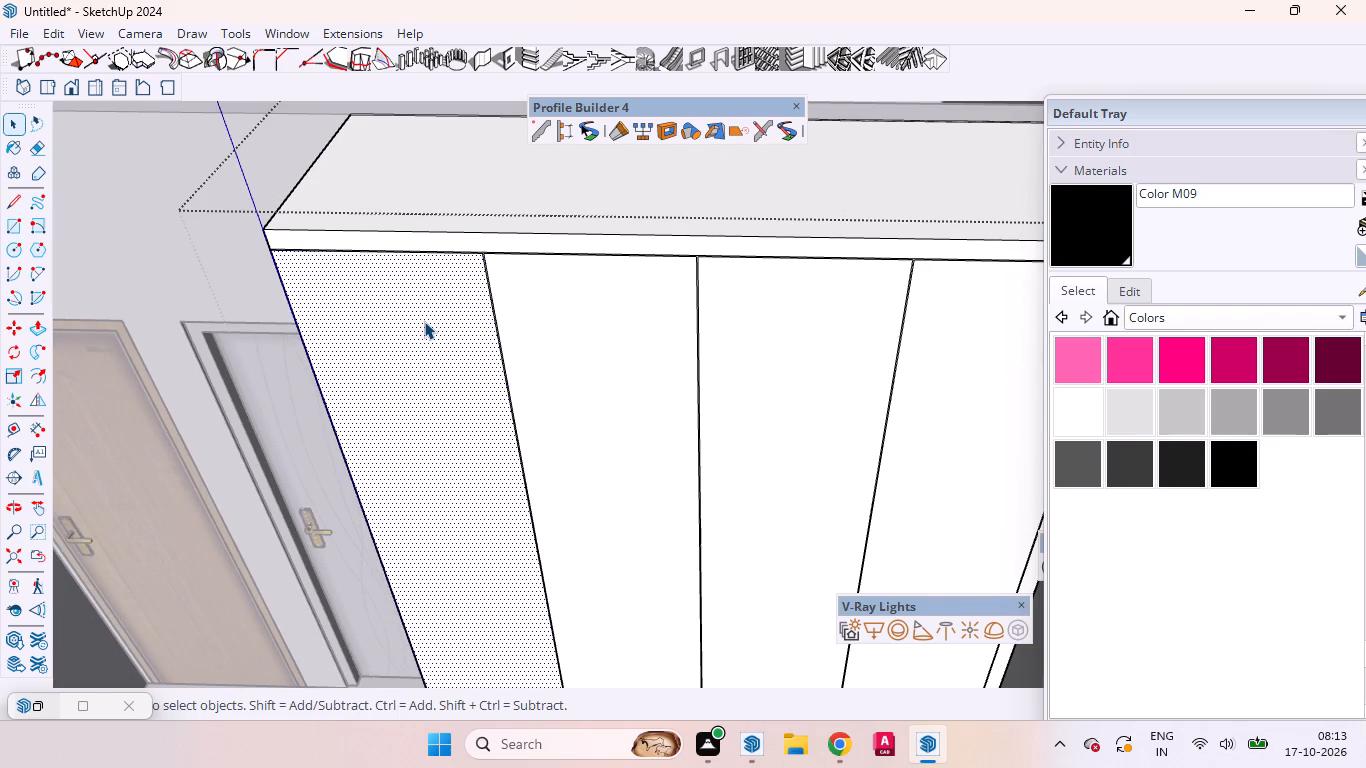
key(p)
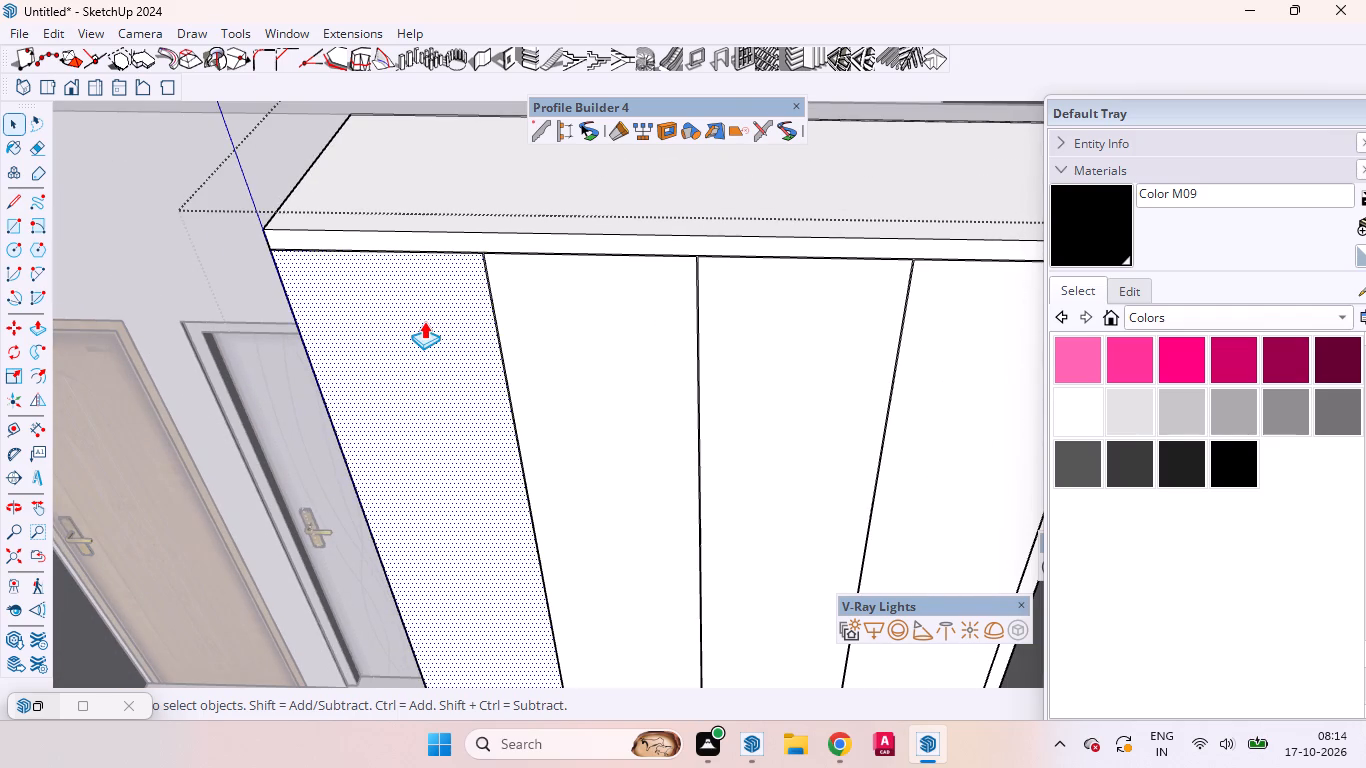
click(424, 321)
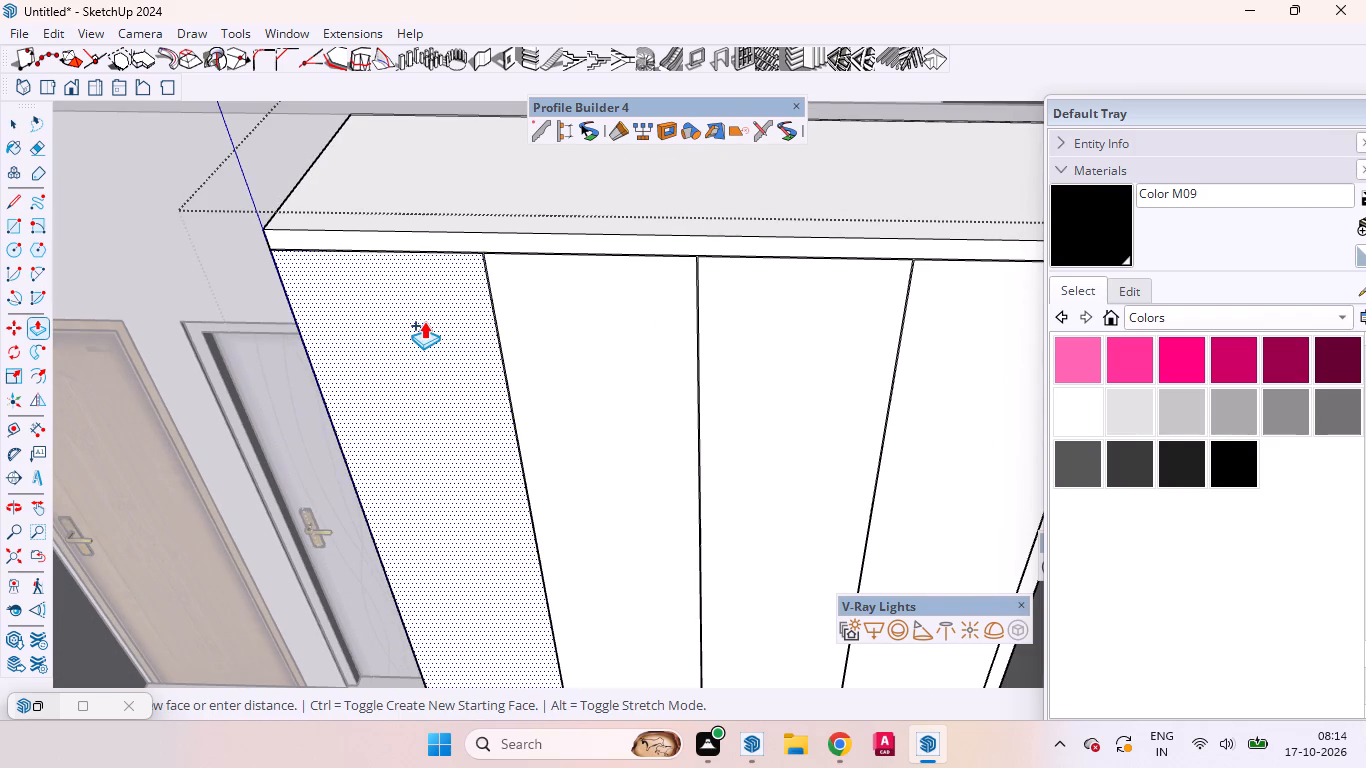
text(18mm)
key(Return)
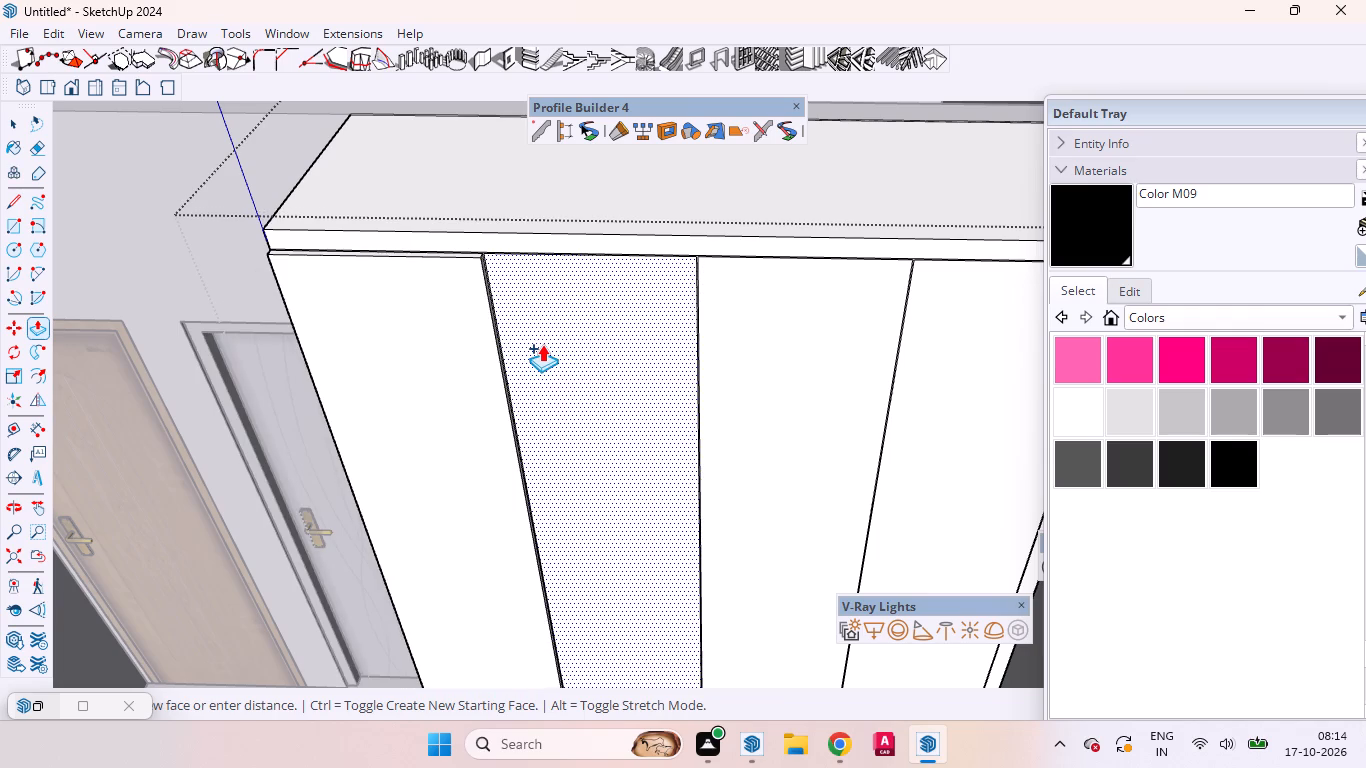
double_click(542, 344)
double_click(750, 344)
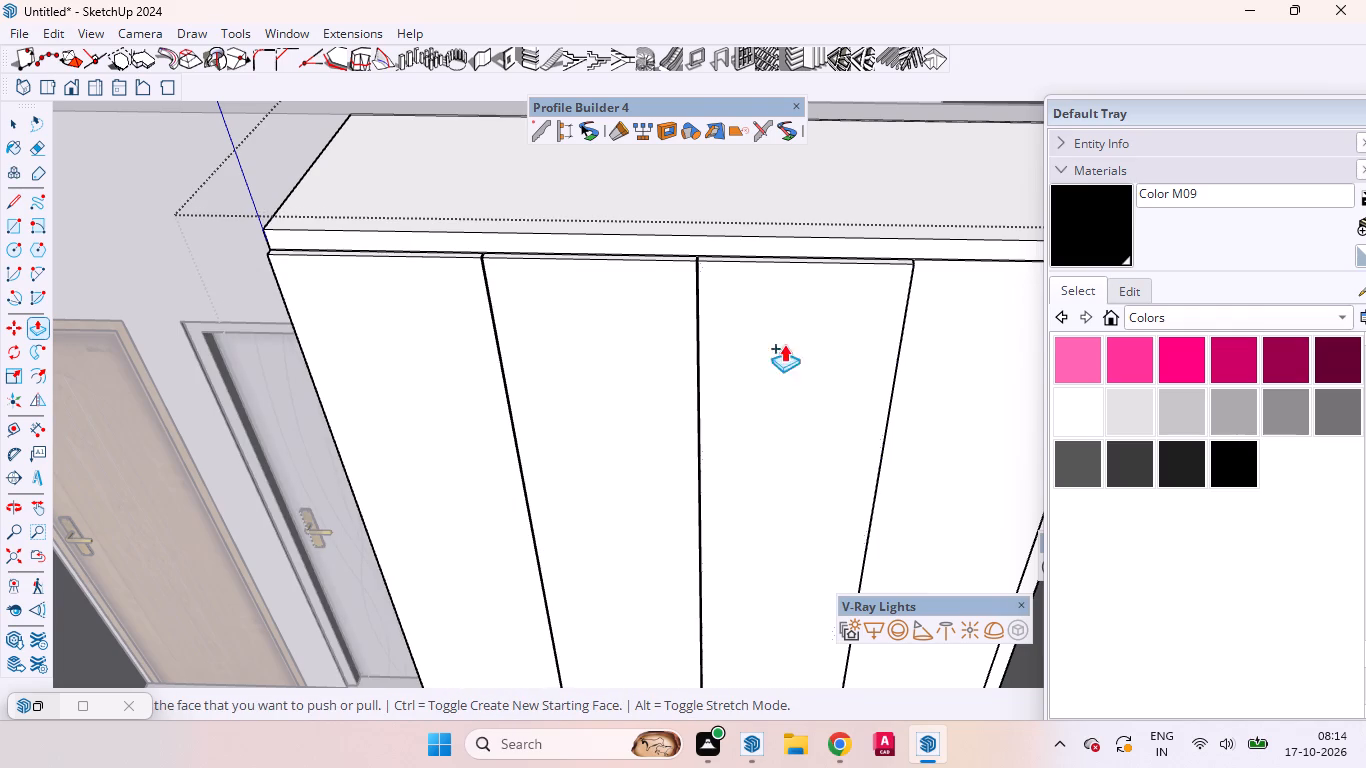
double_click(935, 342)
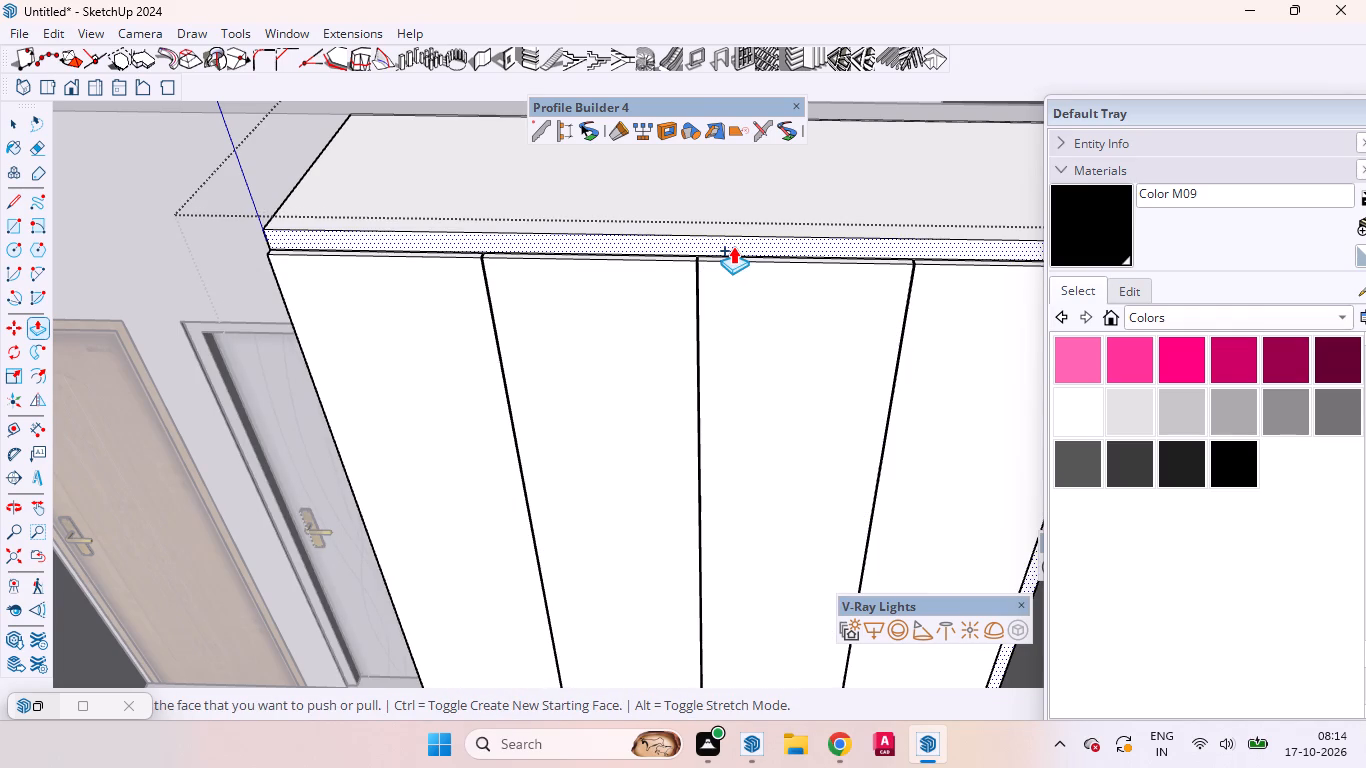
Extrude the frame face around the door panels outward by the same 18 mm and leave the wardrobe group.
ctrl+scroll(733, 246, up, 4)
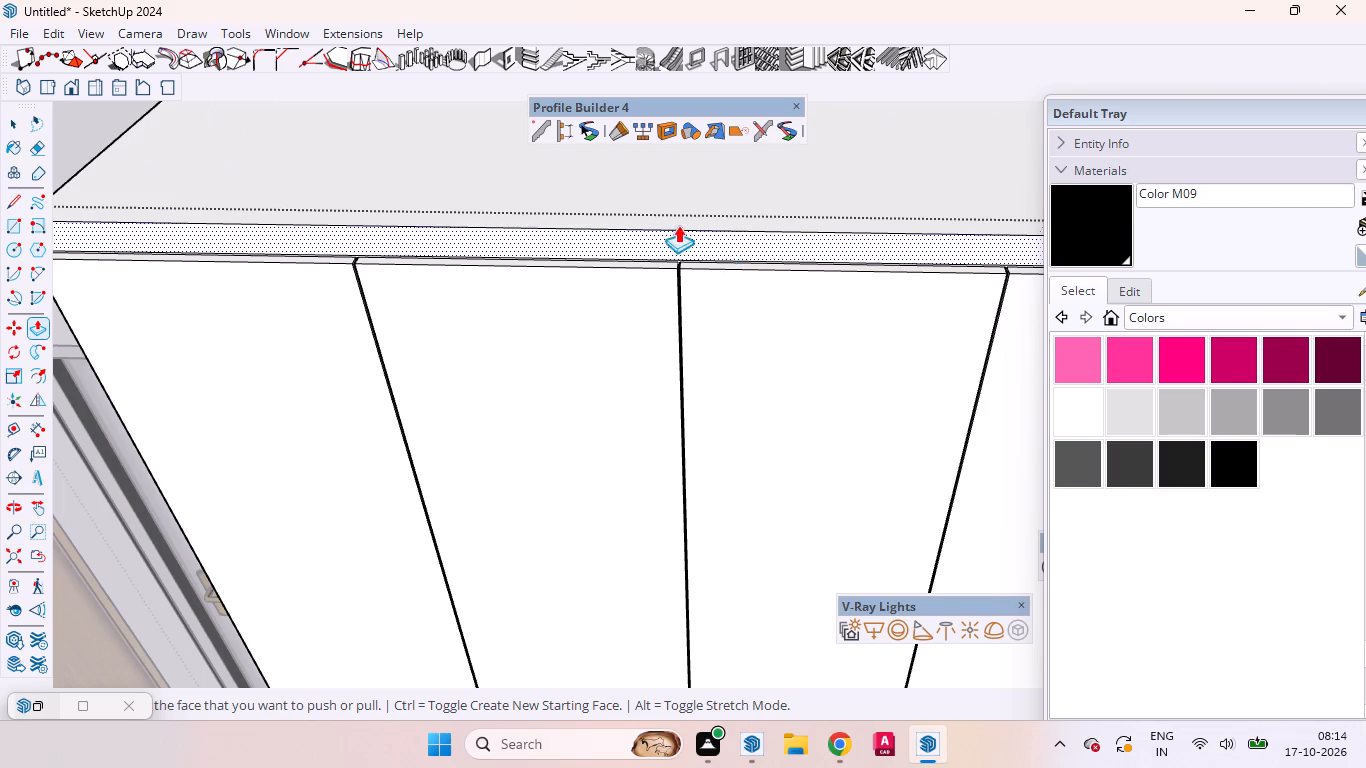
double_click(659, 239)
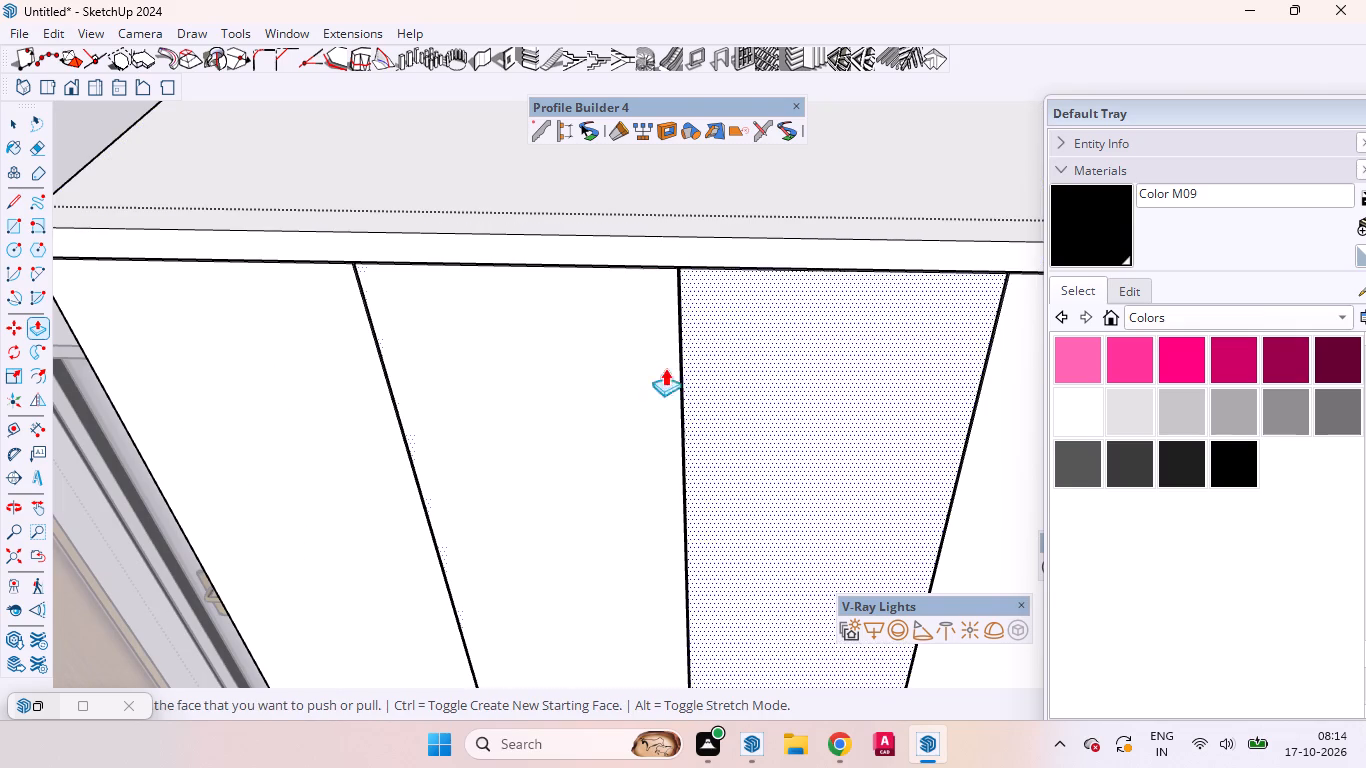
ctrl+scroll(596, 349, down, 5)
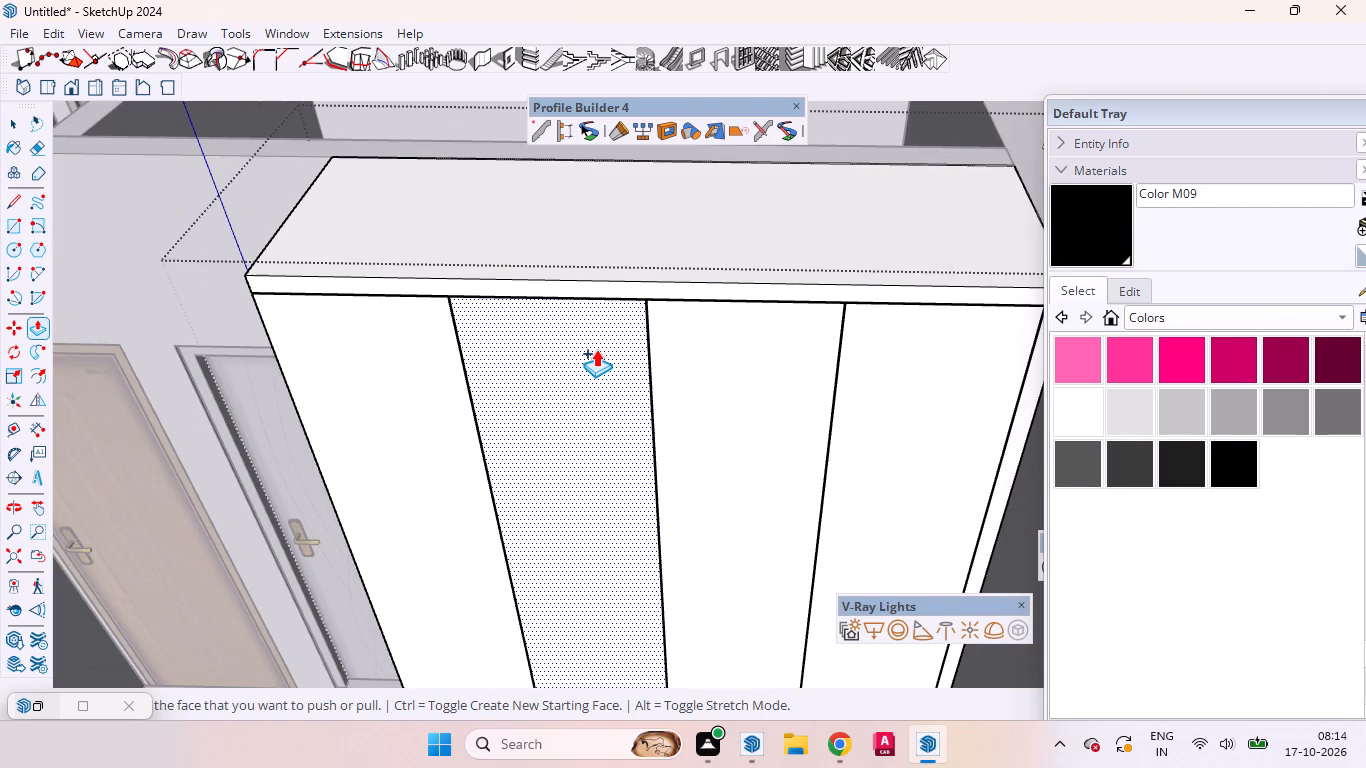
ctrl+scroll(596, 349, down, 6)
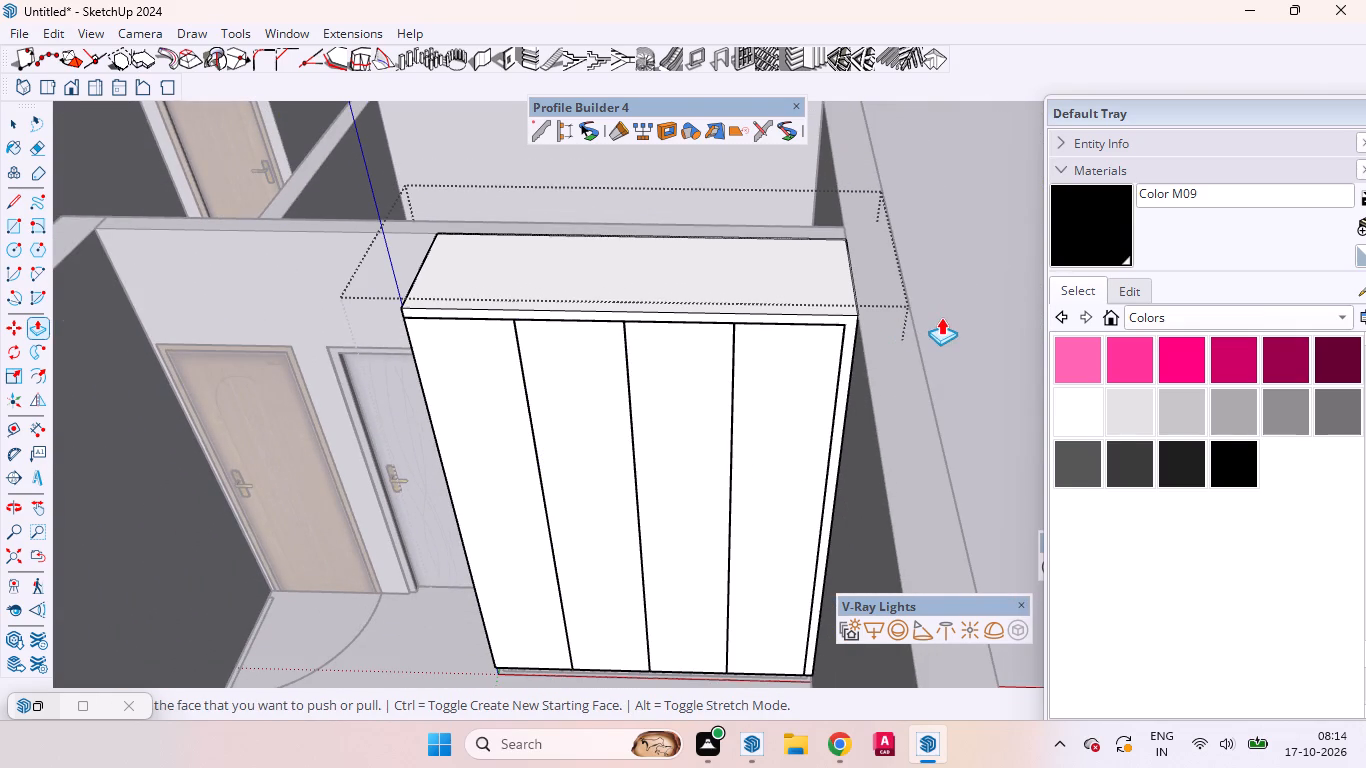
key(space)
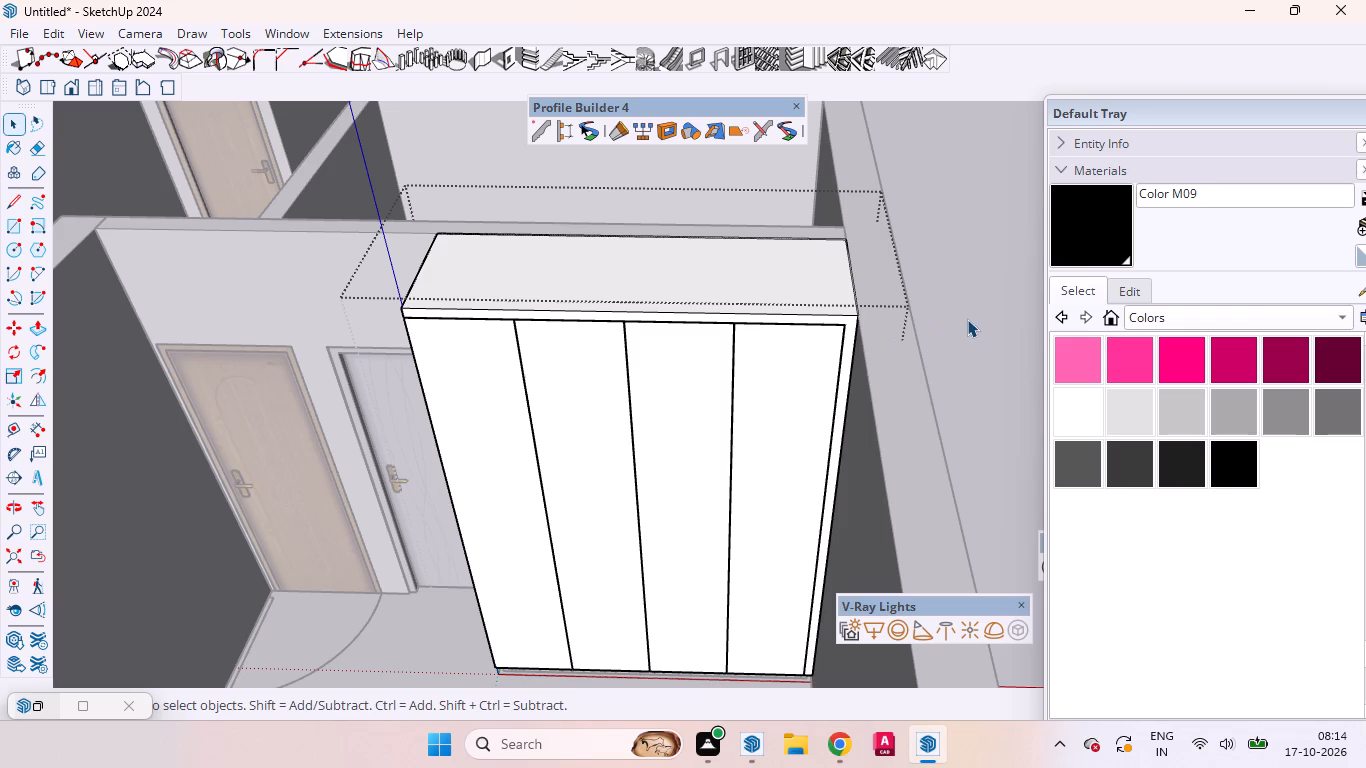
click(967, 319)
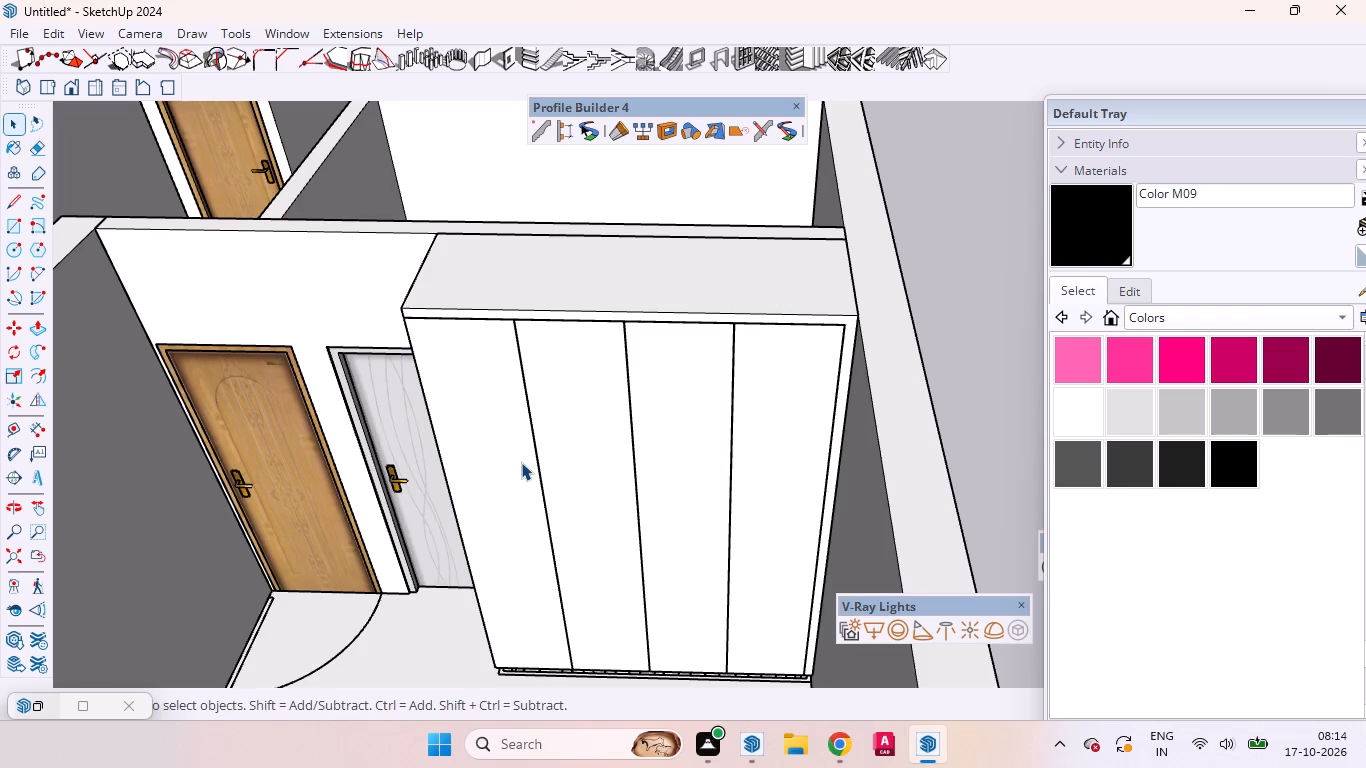
Open the floor plan linework for editing and delete the line along the front of the wardrobe's base.
click(570, 675)
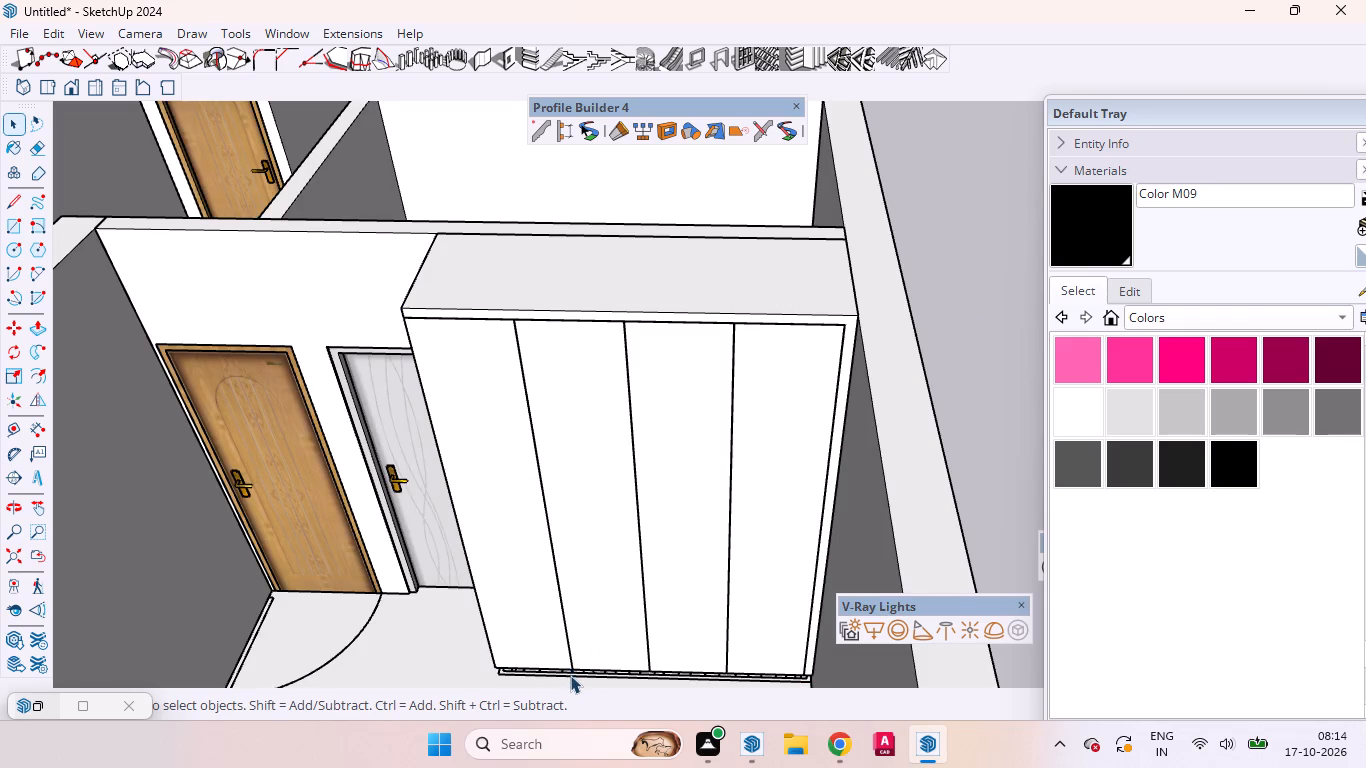
double_click(570, 675)
click(570, 675)
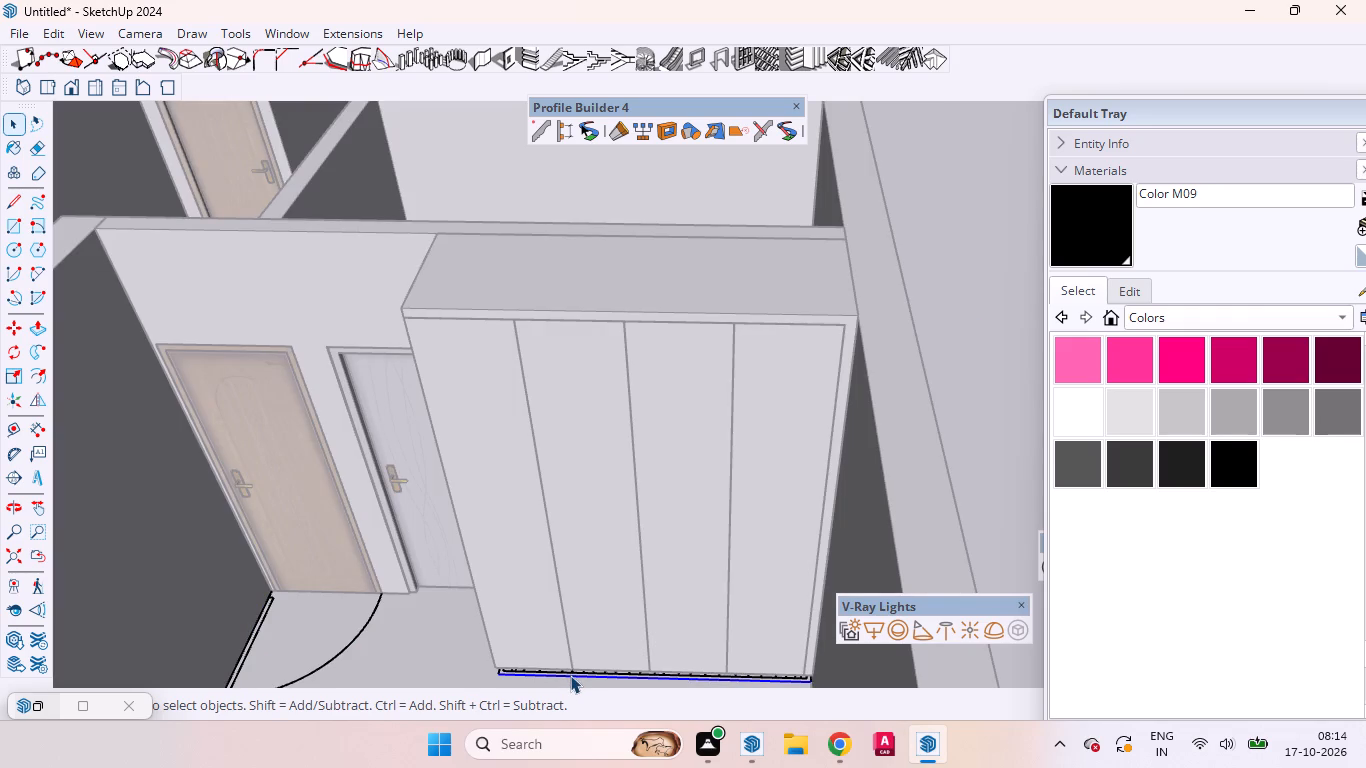
key(Delete)
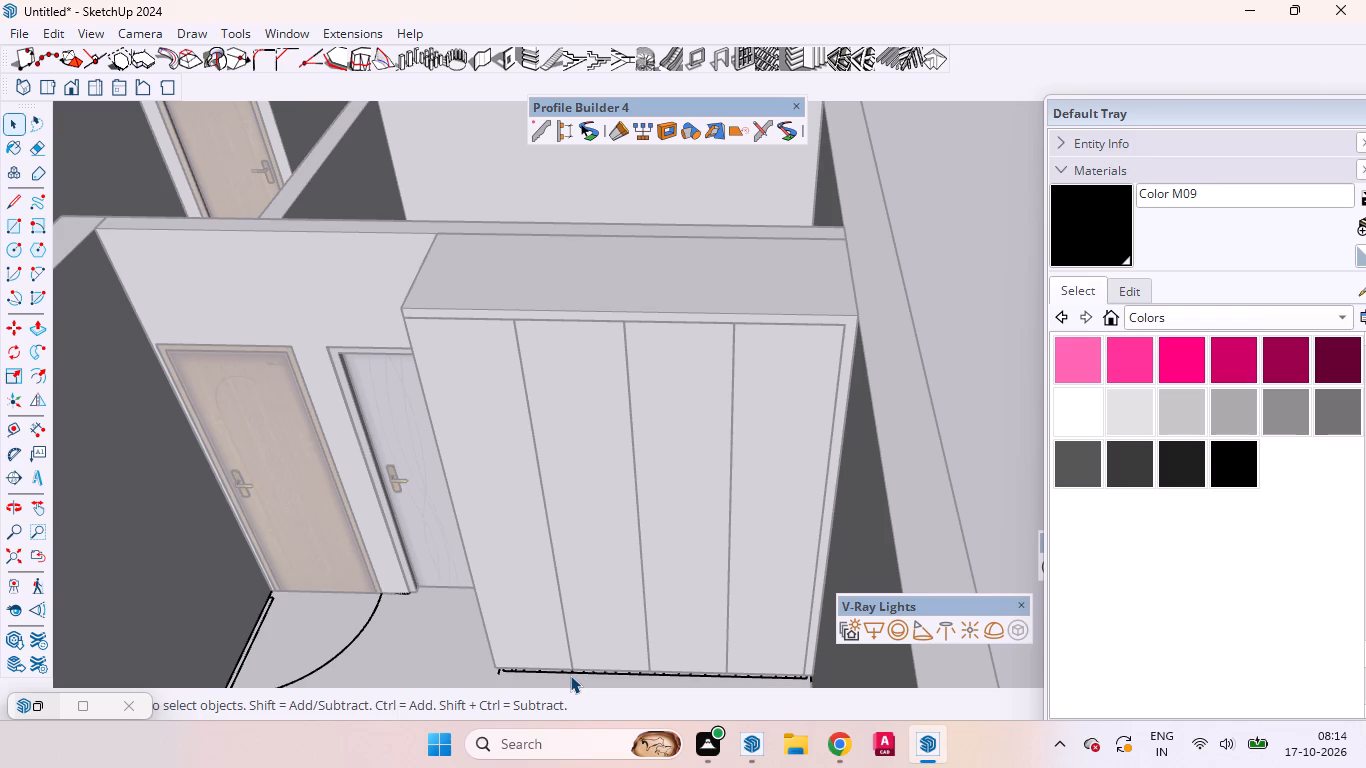
Delete the long floor plan line running parallel to the front of the wardrobe's plinth.
scroll(532, 377, down, 2)
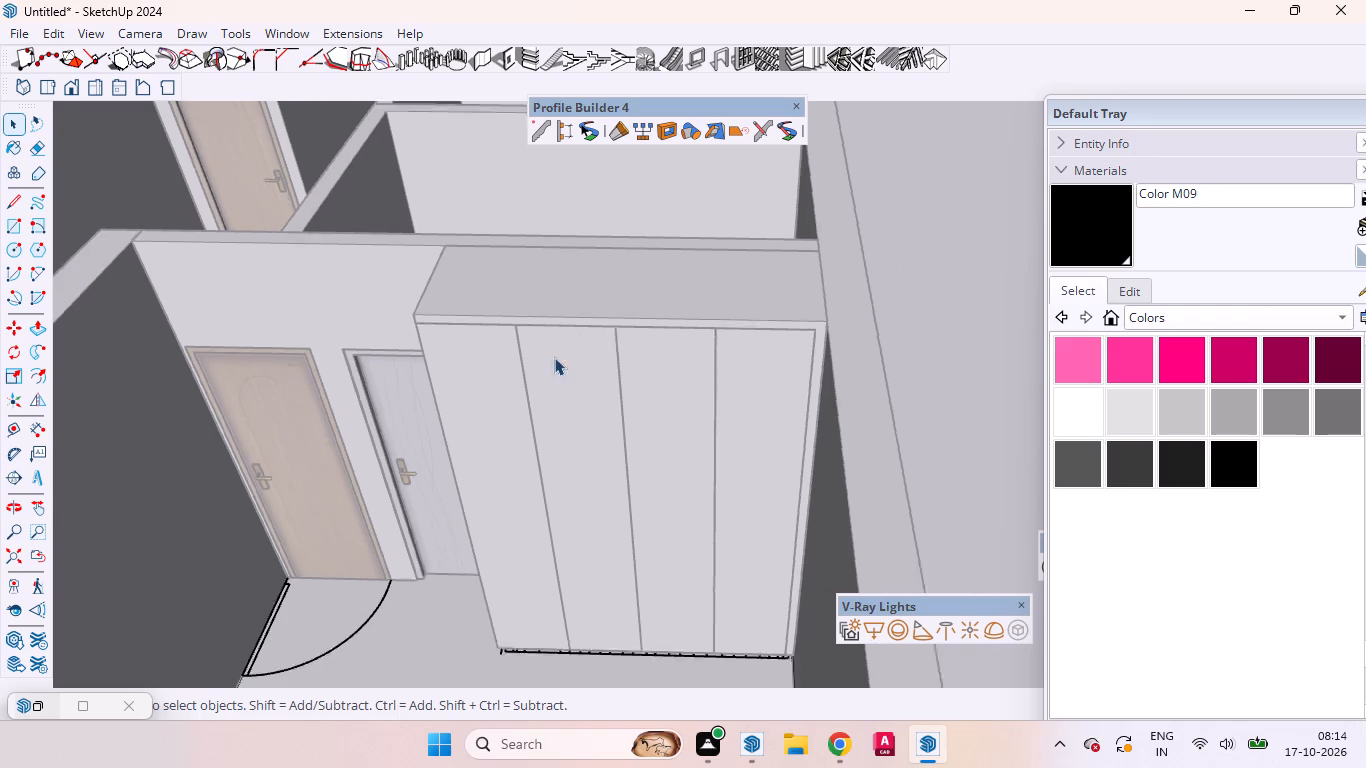
scroll(554, 357, down, 2)
scroll(476, 751, up, 11)
scroll(553, 603, down, 1)
scroll(553, 603, up, 2)
scroll(551, 589, down, 3)
scroll(553, 582, up, 2)
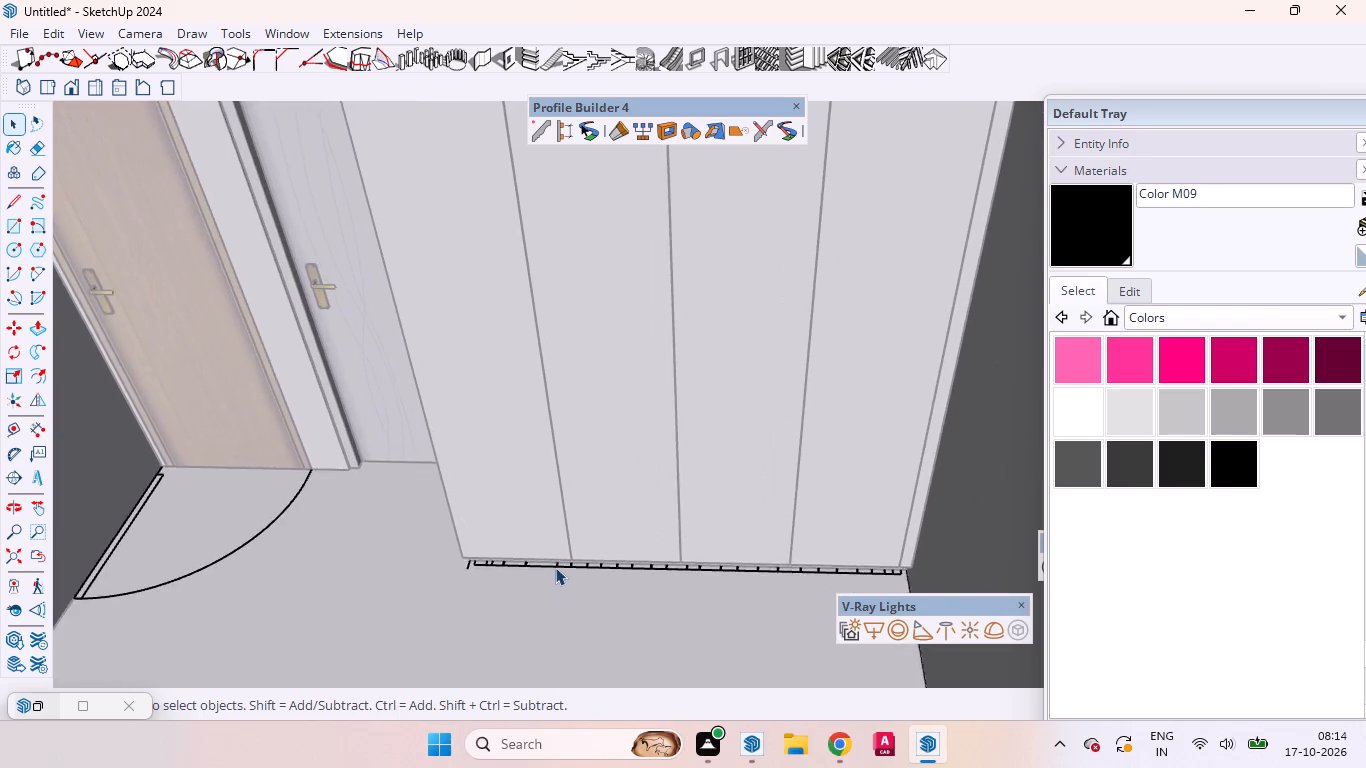
scroll(555, 567, up, 8)
middle_drag(612, 614, 619, 530)
scroll(573, 540, up, 2)
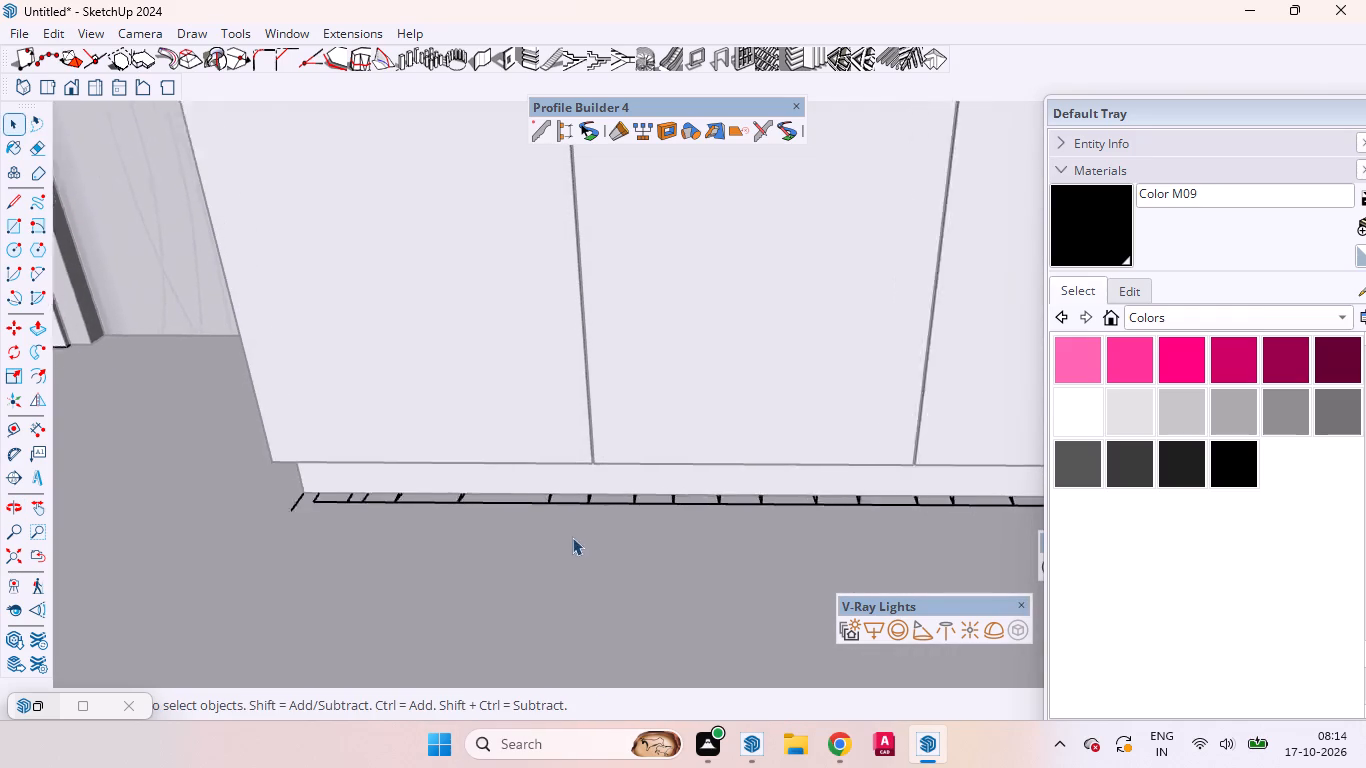
scroll(572, 537, up, 2)
click(618, 498)
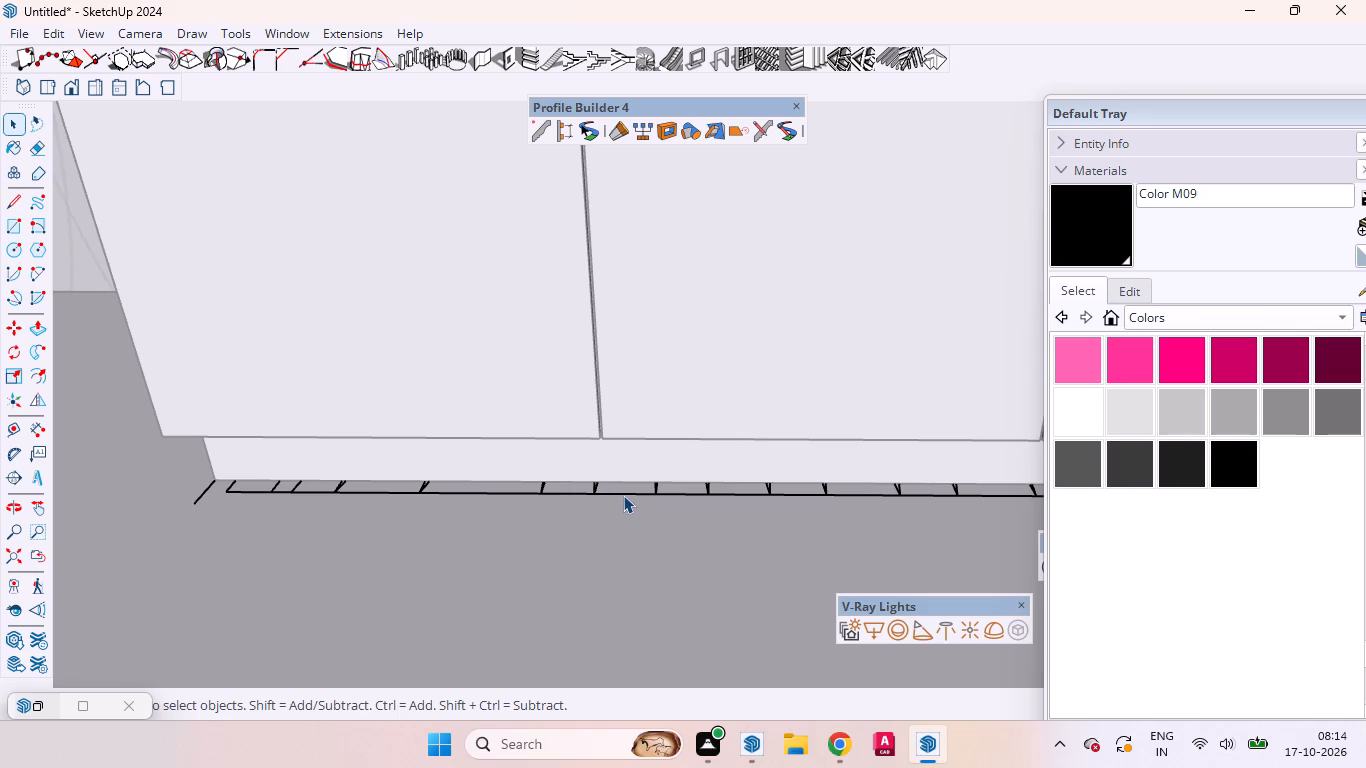
click(623, 495)
key(Delete)
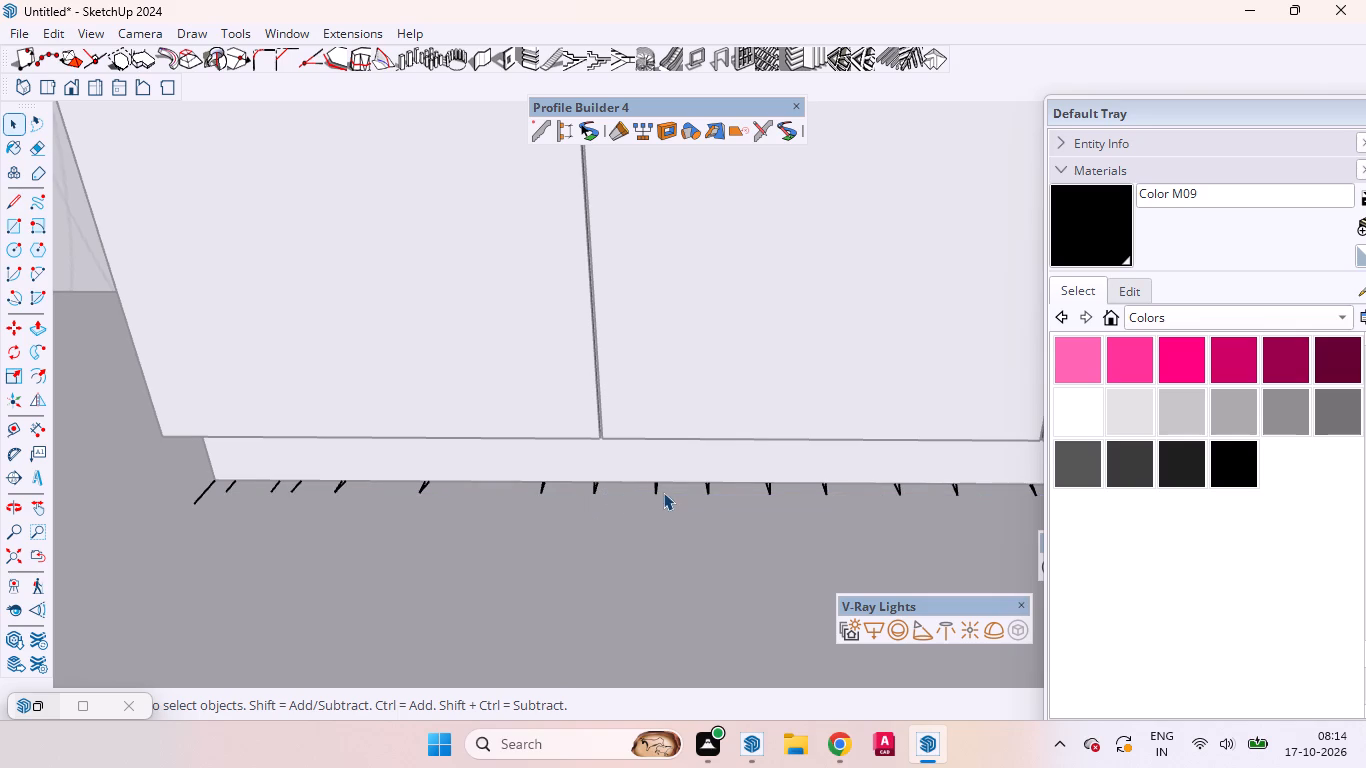
Delete the short plan tick lines in front of the wardrobe's plinth on the side nearest the room doors.
click(657, 492)
key(Delete)
click(656, 493)
key(Delete)
drag(665, 544, 526, 492)
drag(526, 492, 502, 483)
key(Delete)
drag(456, 534, 169, 485)
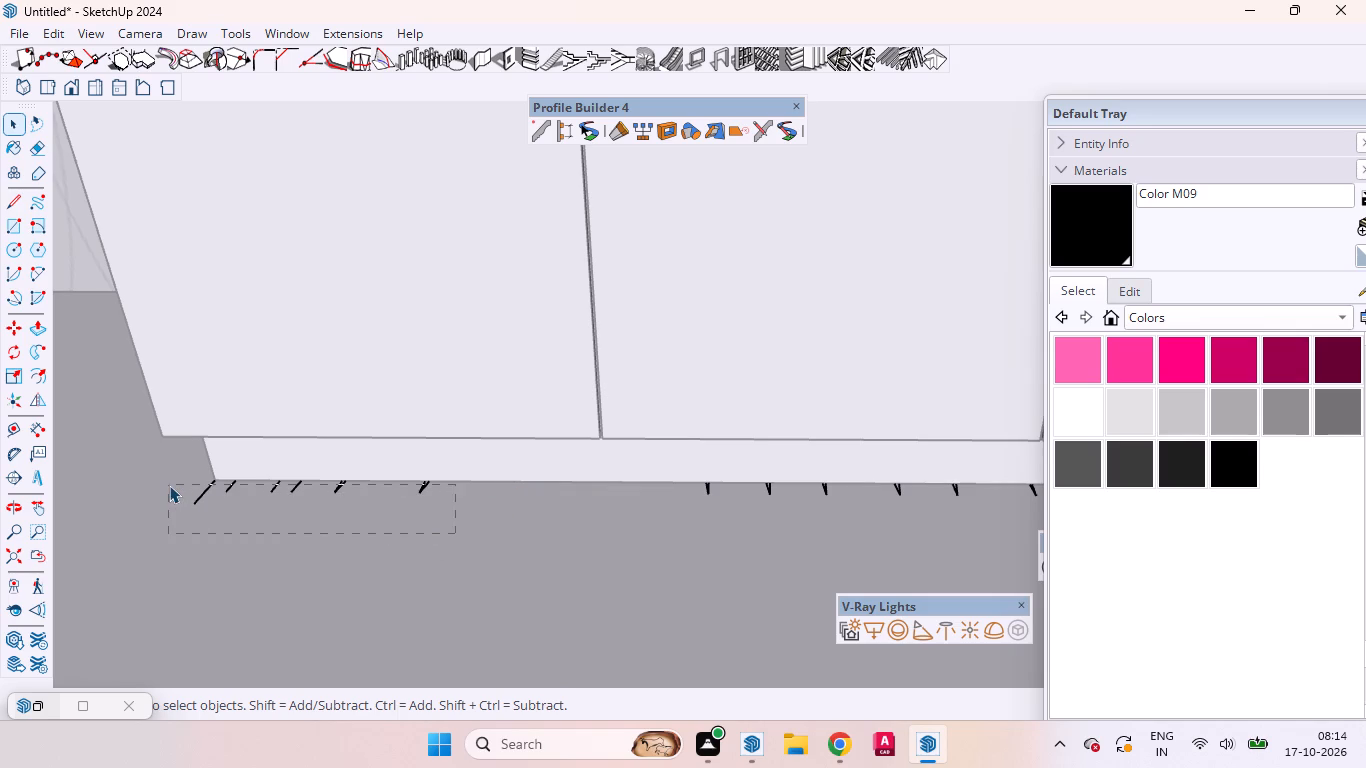
drag(169, 485, 169, 479)
key(Delete)
Delete the group of short plan tick lines in front of the middle of the wardrobe's plinth.
scroll(383, 532, down, 2)
scroll(533, 542, down, 4)
scroll(423, 567, up, 1)
scroll(429, 567, down, 6)
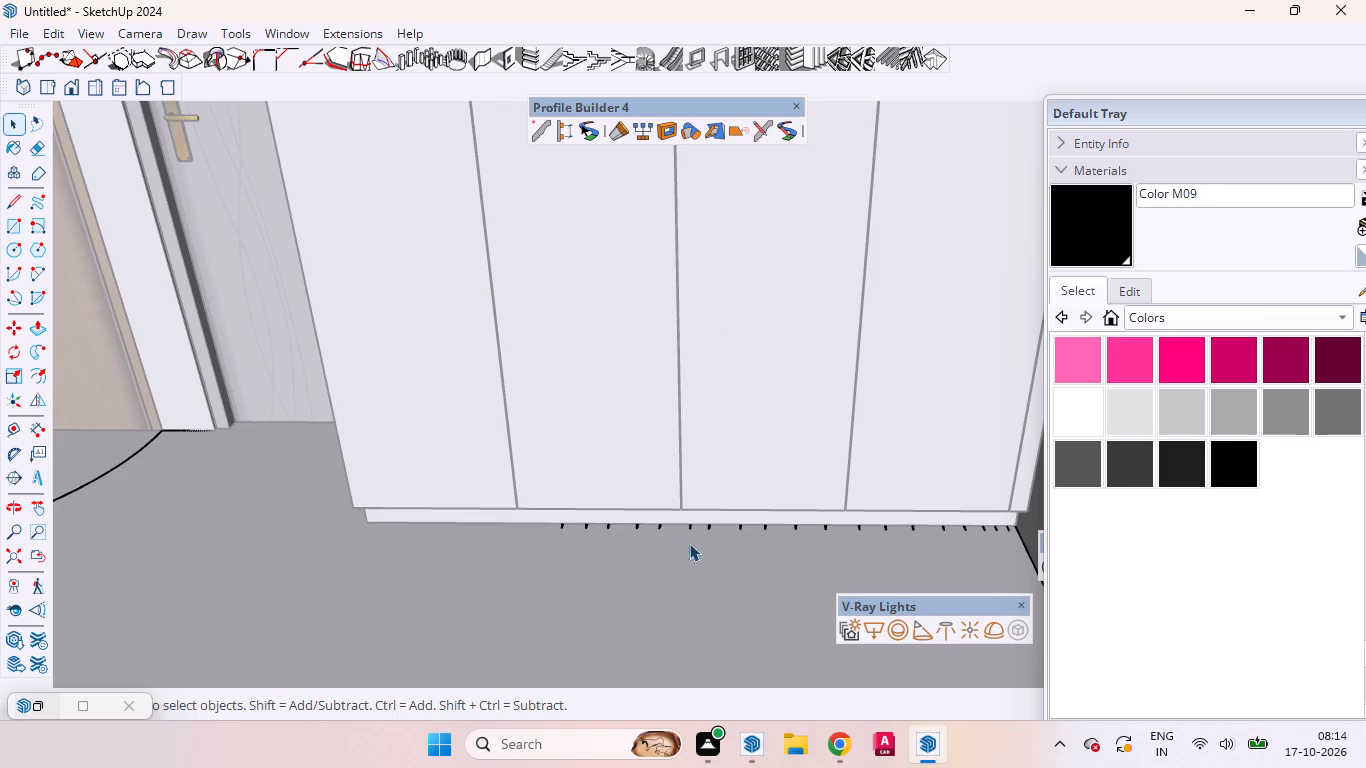
scroll(984, 600, up, 4)
scroll(878, 559, up, 2)
scroll(880, 560, down, 1)
scroll(880, 560, up, 1)
drag(916, 548, 707, 513)
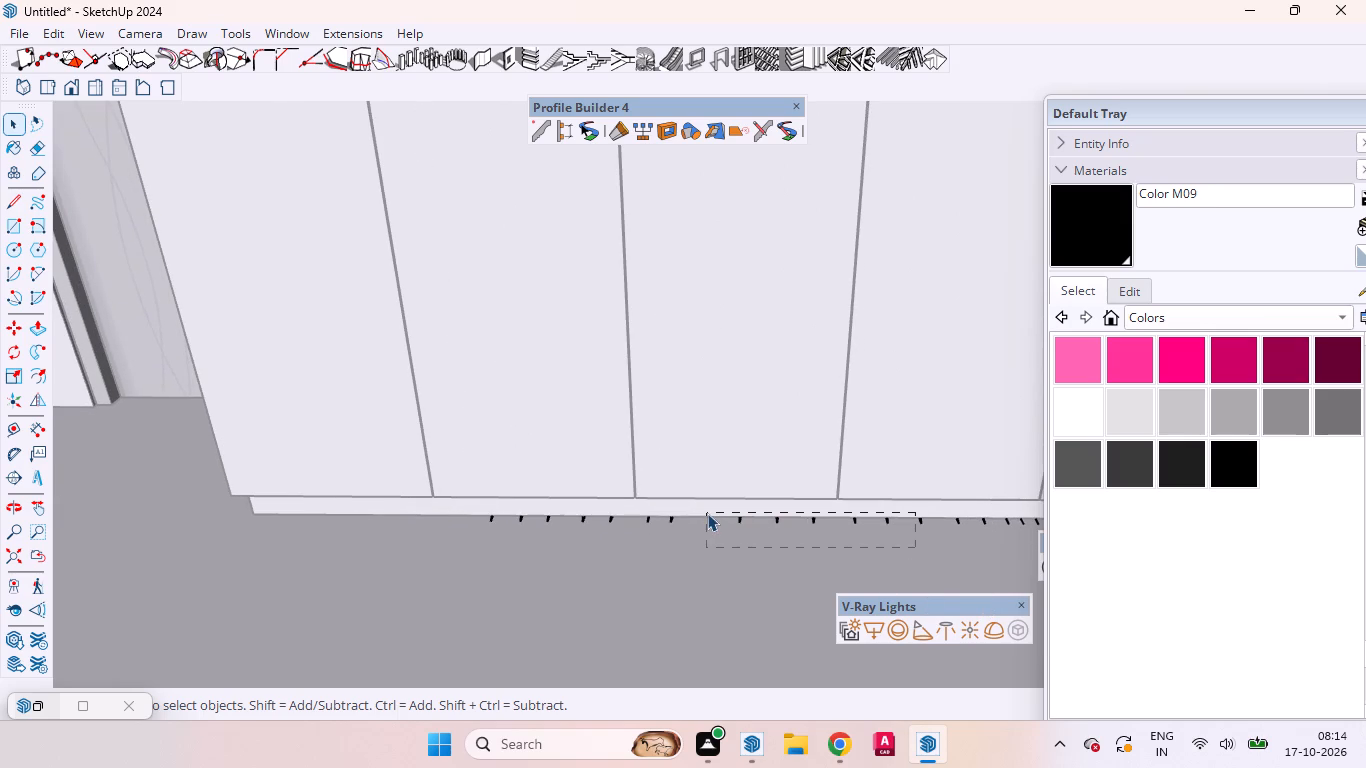
drag(707, 513, 470, 510)
key(Delete)
Delete the last short plan tick lines at the plinth's end against the side wall.
scroll(686, 555, down, 3)
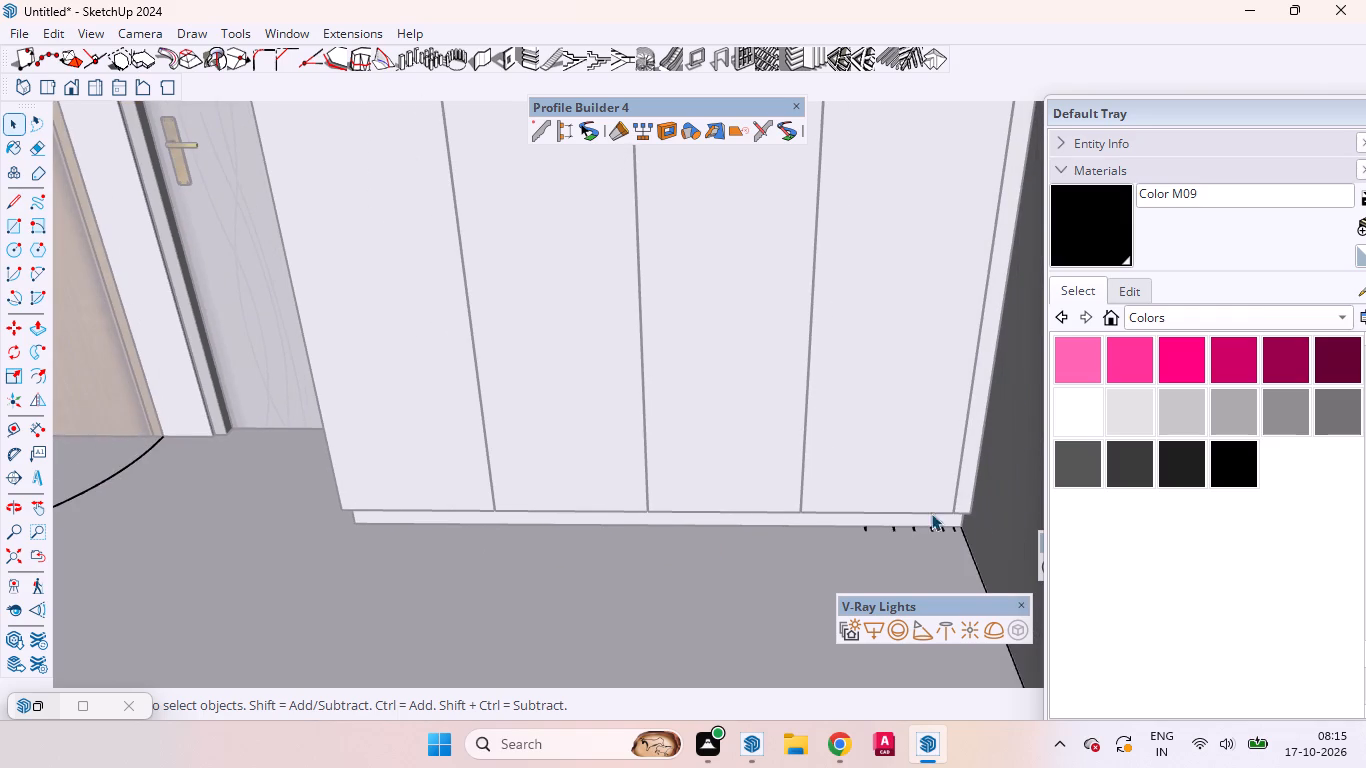
scroll(996, 550, up, 17)
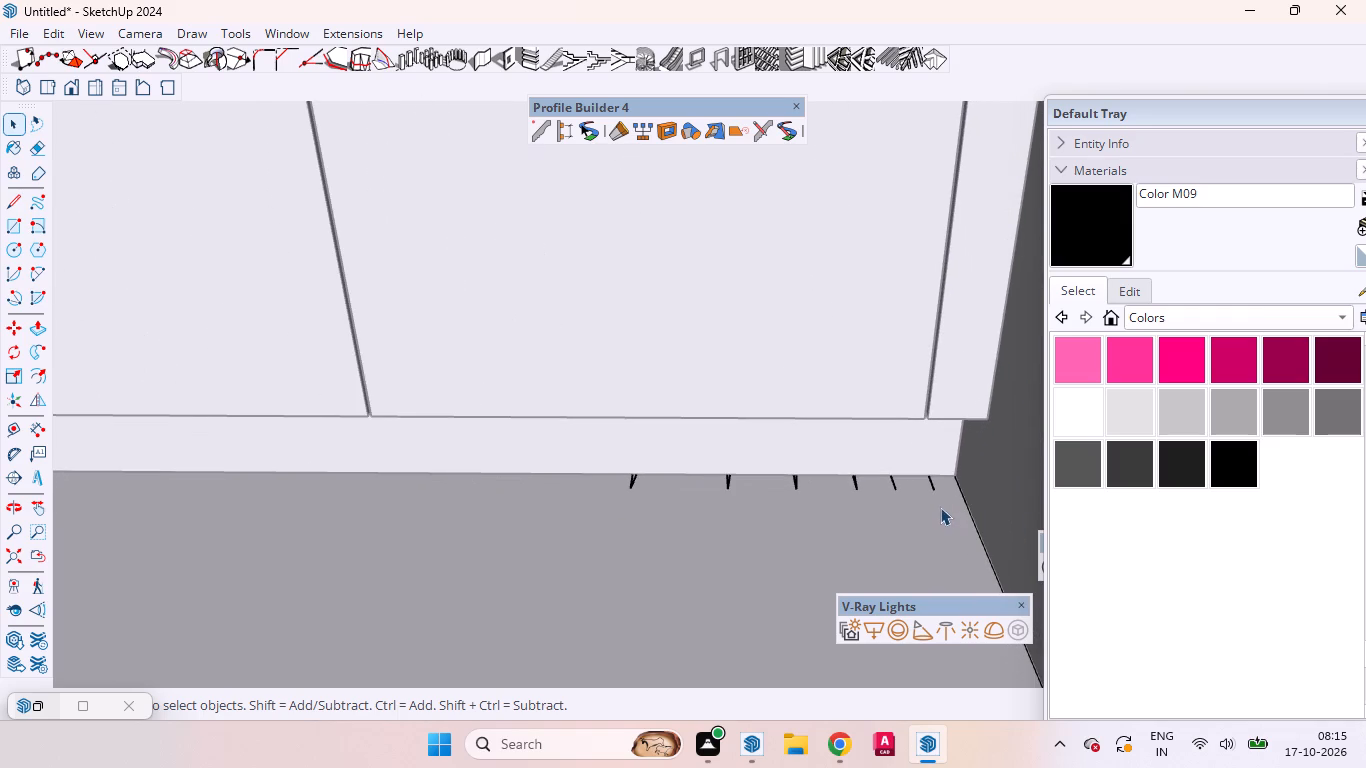
drag(941, 508, 622, 471)
drag(622, 471, 592, 469)
key(Delete)
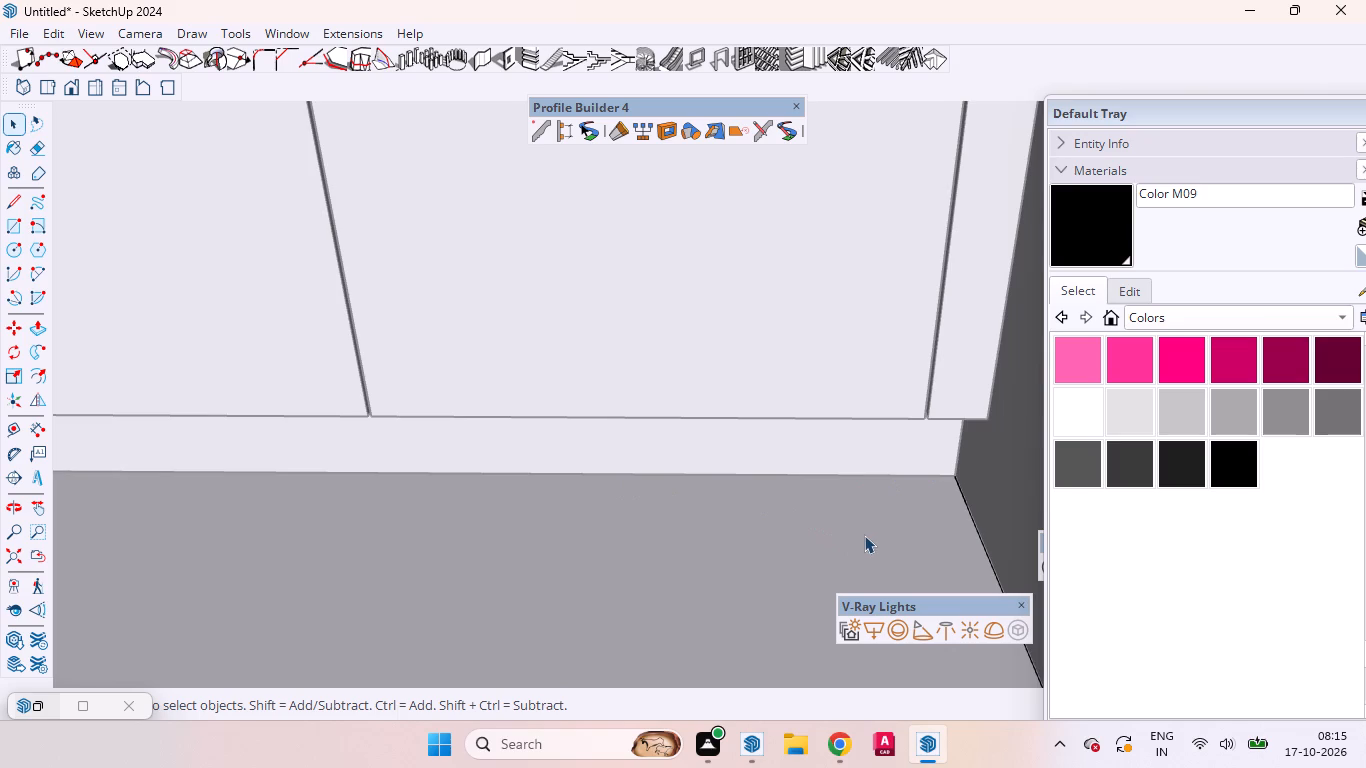
Switch to the top view of the whole house and leave the floor plan linework's editing mode.
scroll(845, 555, down, 3)
scroll(832, 536, up, 1)
scroll(832, 535, down, 10)
scroll(828, 531, up, 1)
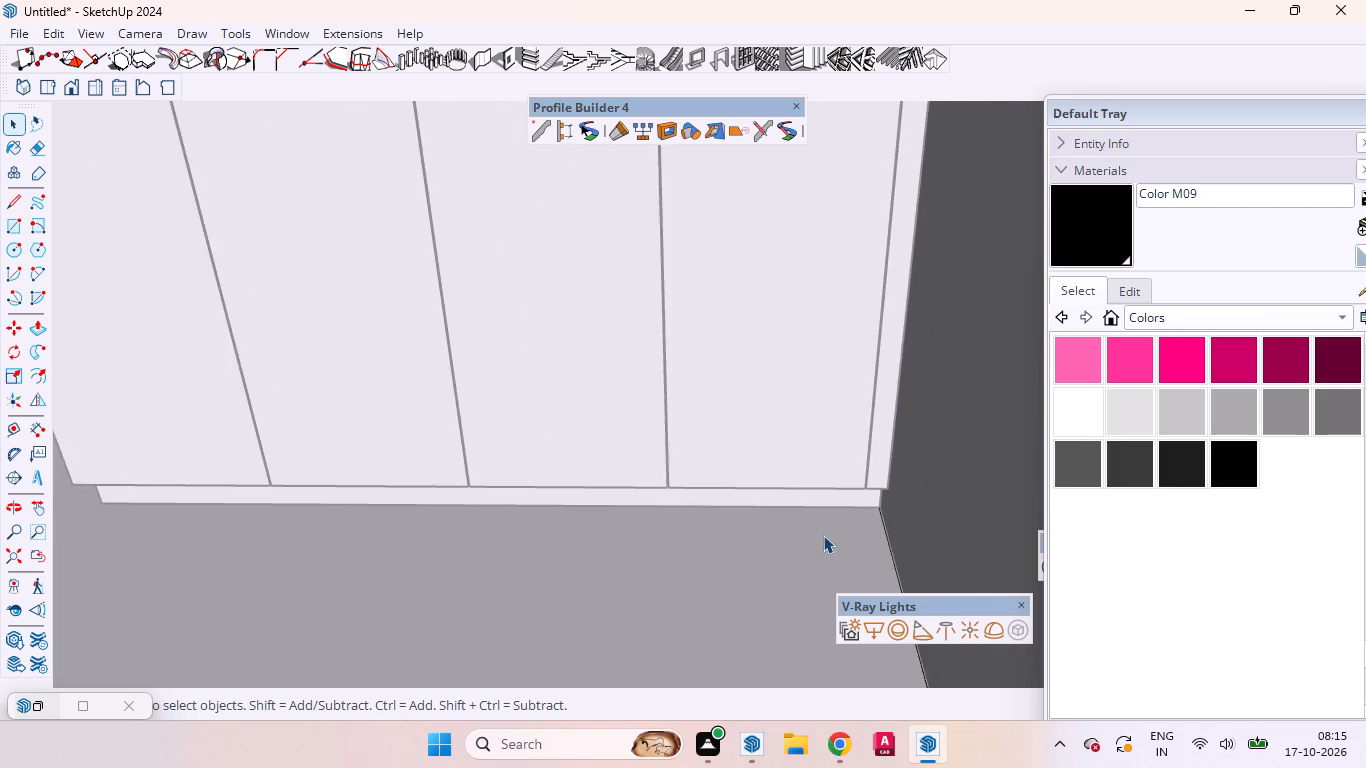
scroll(823, 535, down, 5)
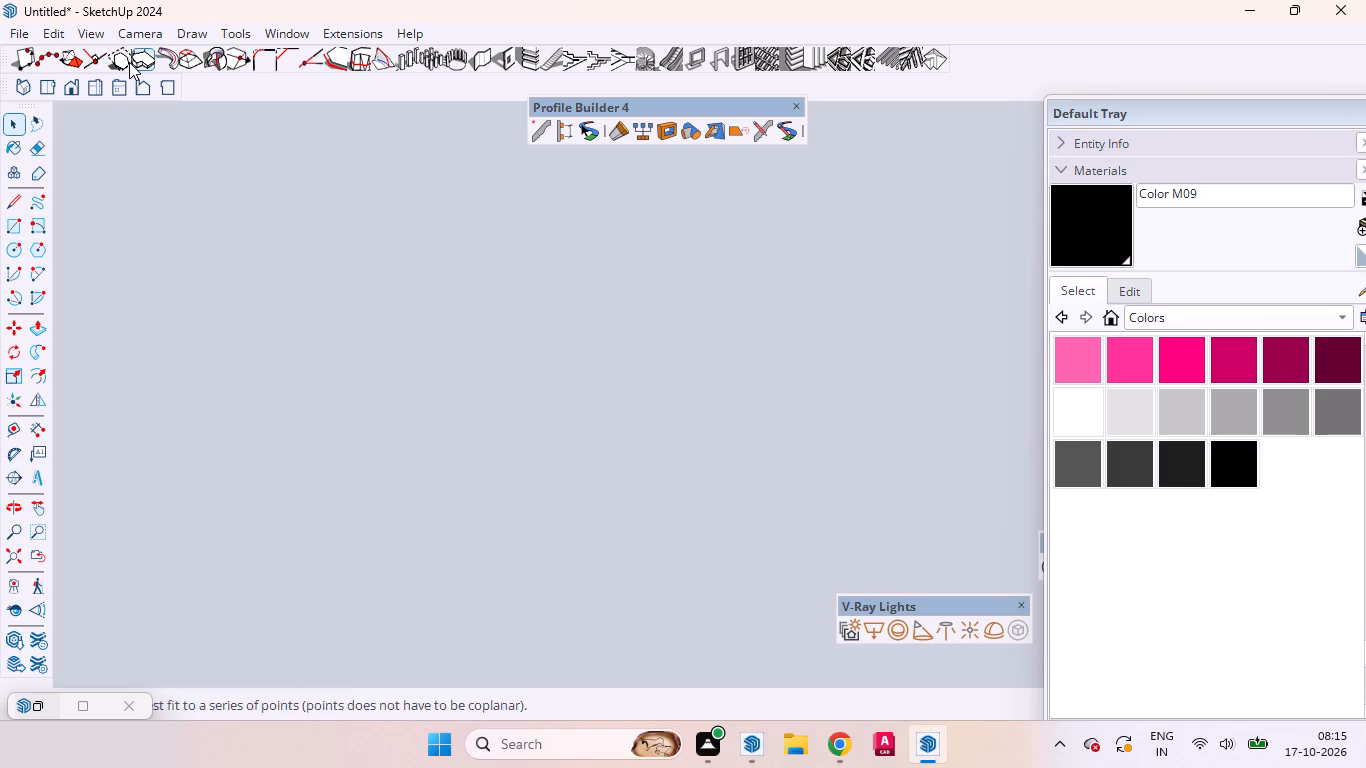
click(50, 83)
scroll(666, 207, down, 9)
scroll(667, 268, up, 8)
scroll(667, 268, down, 2)
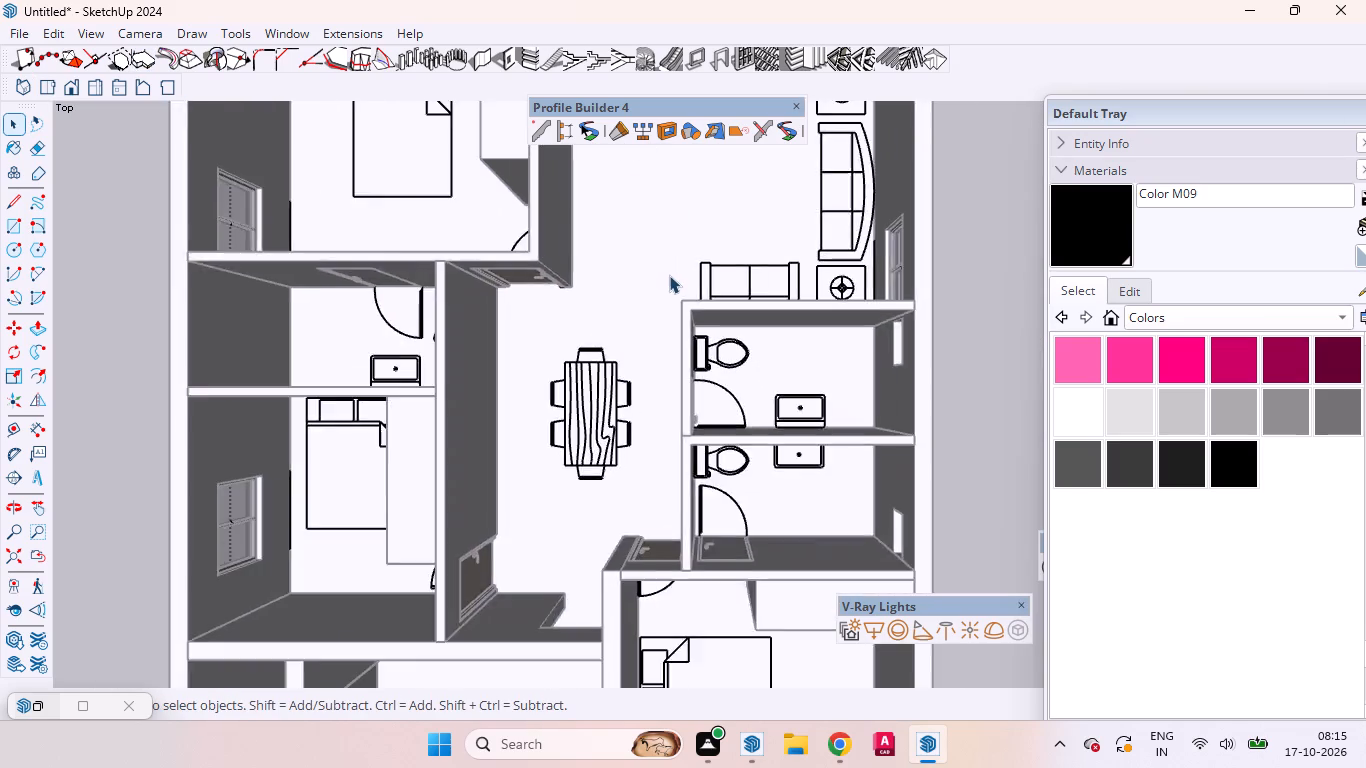
scroll(669, 275, down, 5)
scroll(679, 268, up, 1)
scroll(679, 268, down, 6)
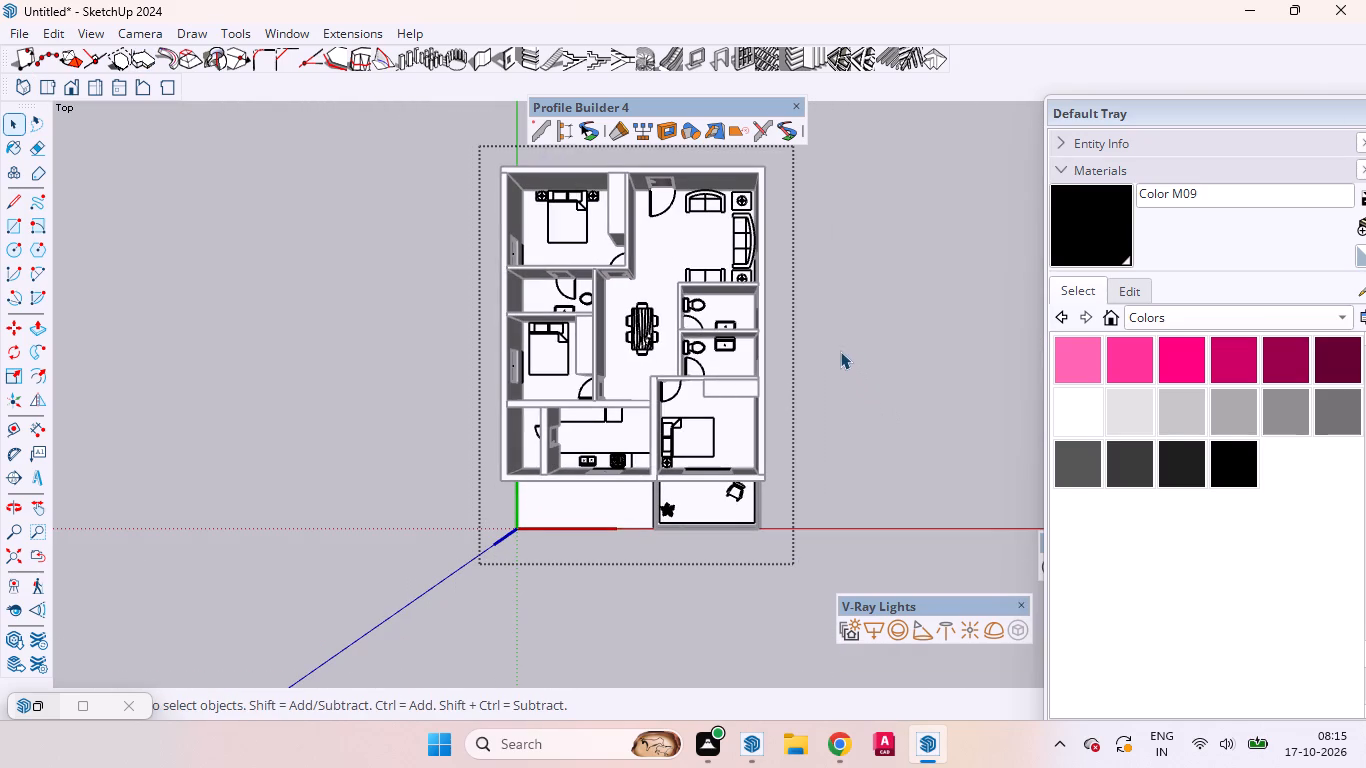
click(827, 338)
Examine the balcony bedroom's wardrobe and the cleared floor along its base from several angles.
scroll(660, 386, up, 1)
scroll(733, 428, up, 3)
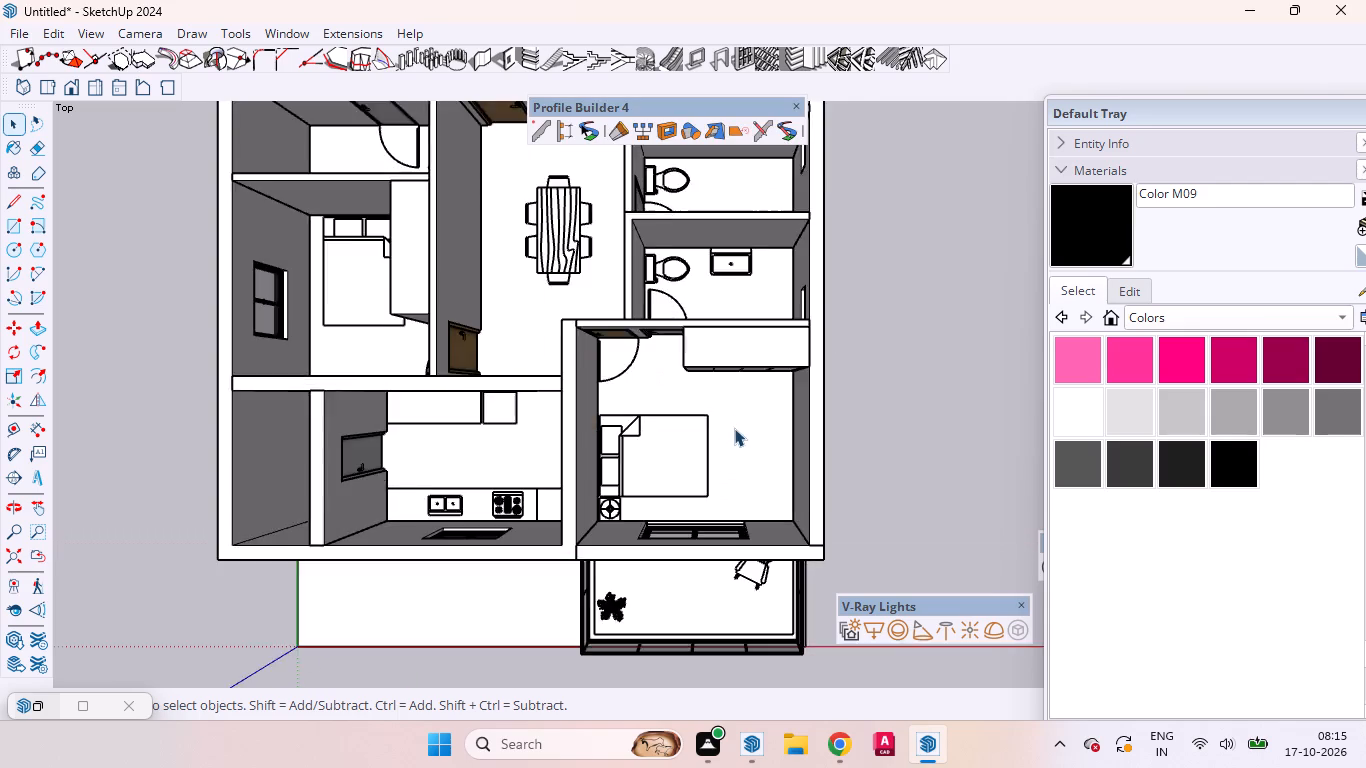
scroll(734, 428, up, 4)
scroll(734, 419, down, 1)
scroll(734, 419, up, 3)
middle_drag(734, 424, 739, 267)
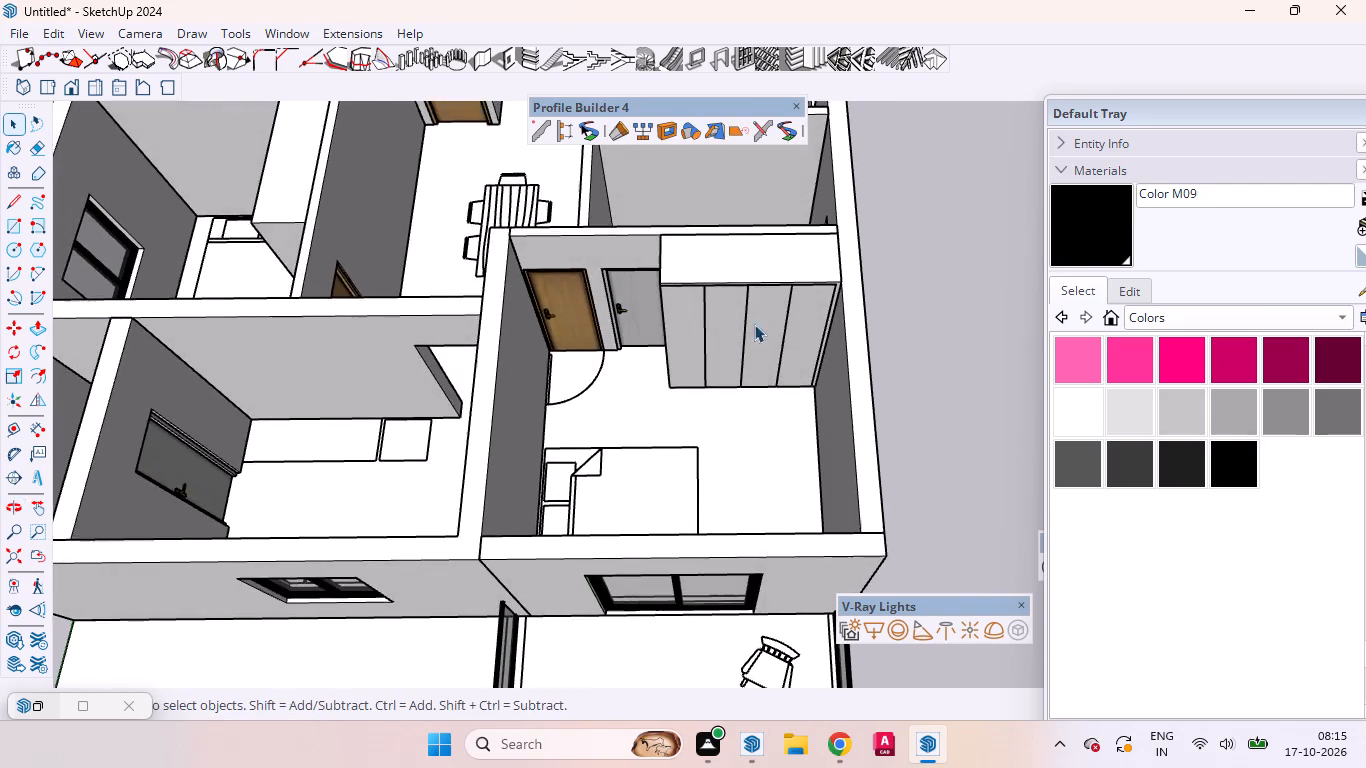
scroll(741, 351, up, 6)
middle_drag(746, 375, 781, 319)
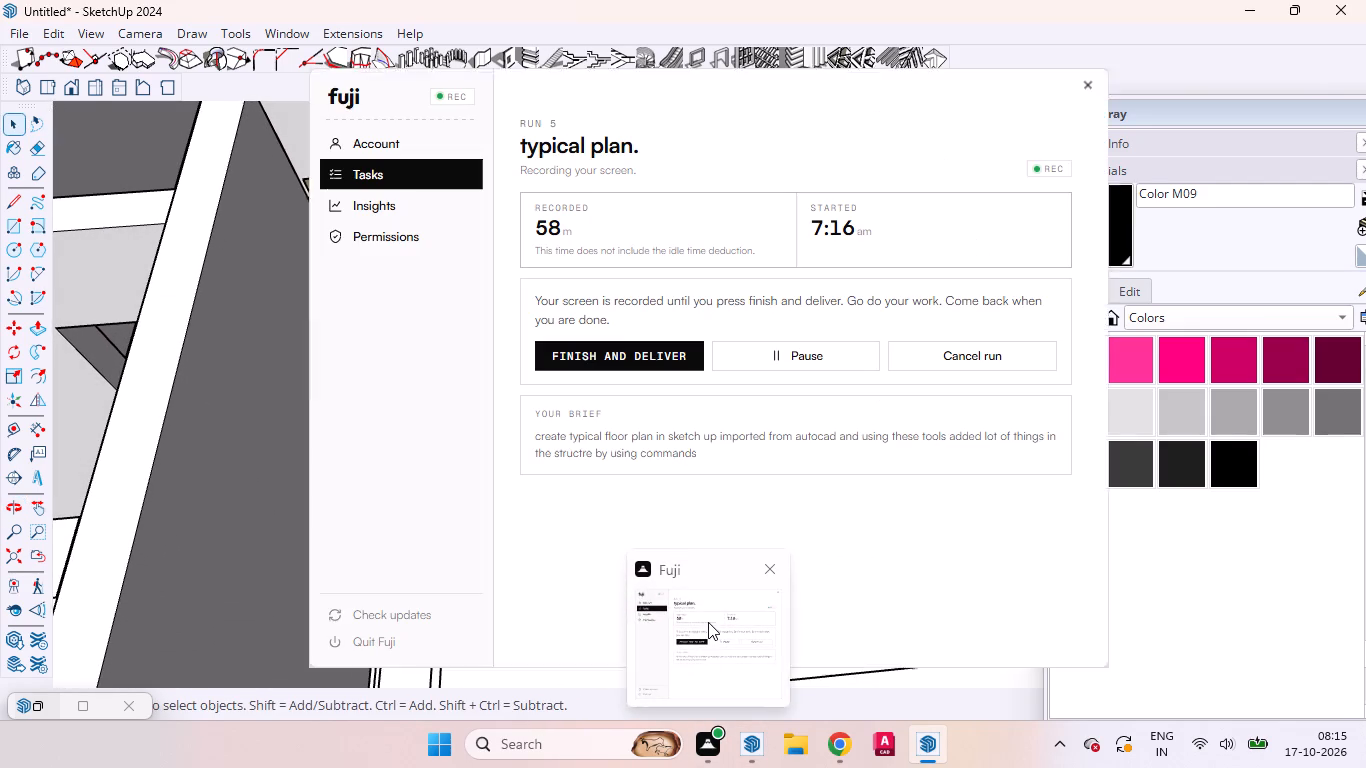
scroll(782, 374, down, 3)
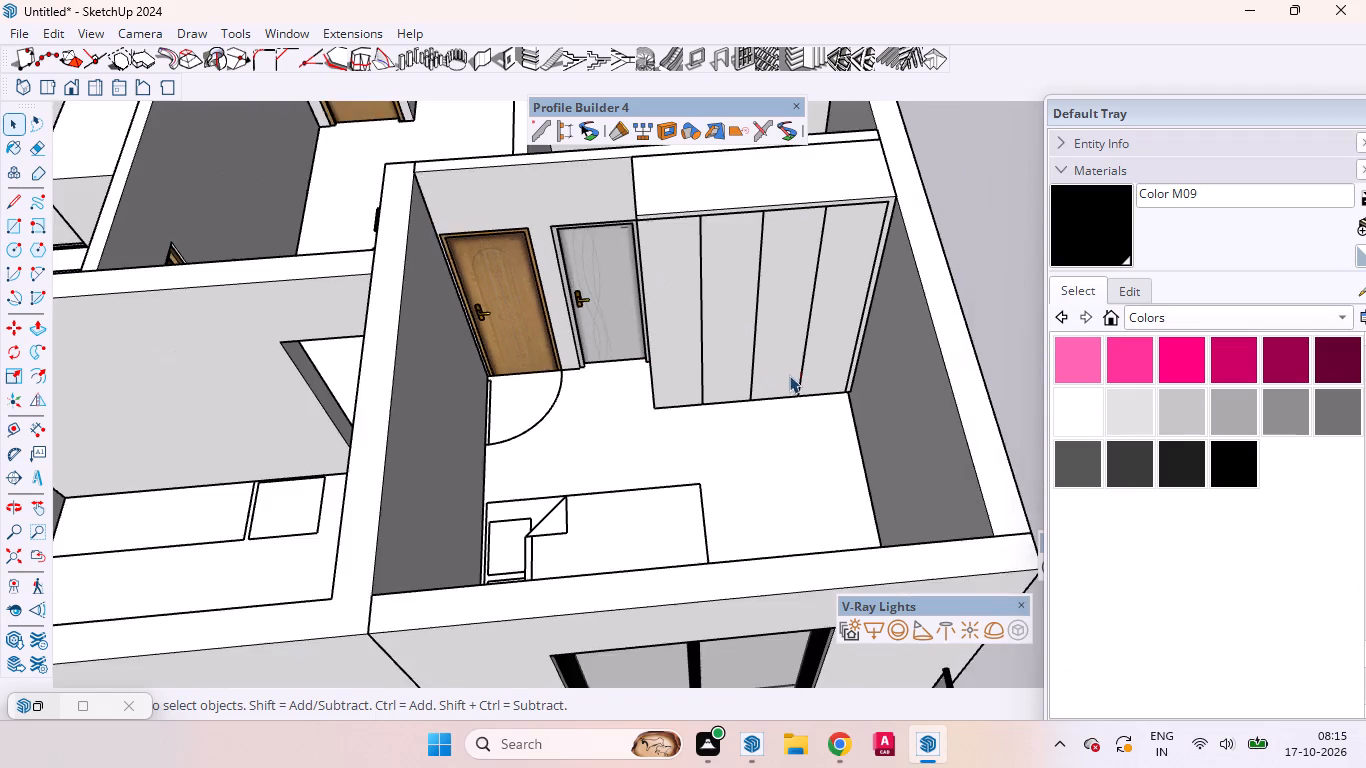
scroll(789, 375, up, 1)
middle_drag(789, 375, 960, 396)
scroll(798, 307, up, 4)
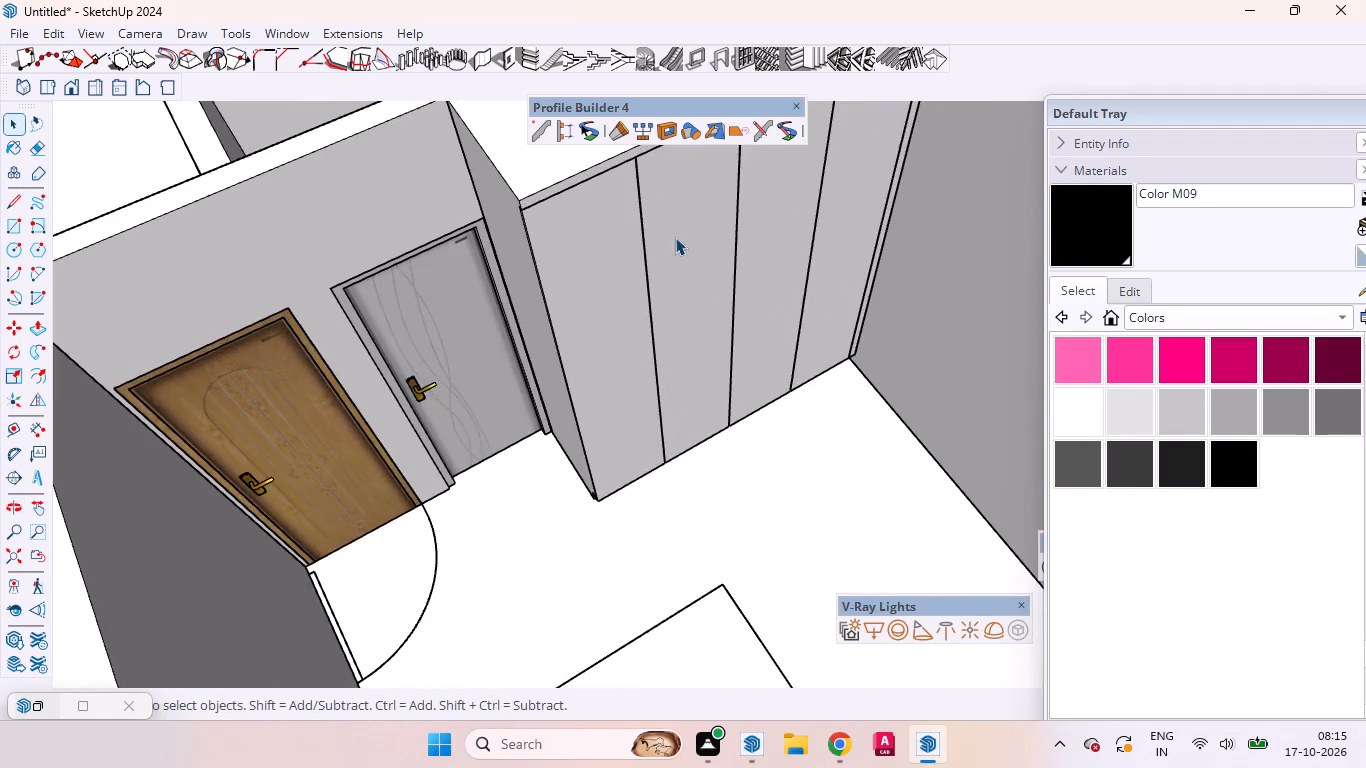
scroll(522, 199, up, 1)
scroll(511, 196, down, 3)
scroll(507, 190, up, 15)
Push the front face of the balcony bedroom wardrobe's top band back to the side panel's front edge, then leave the wardrobe's editing mode.
middle_drag(551, 243, 640, 190)
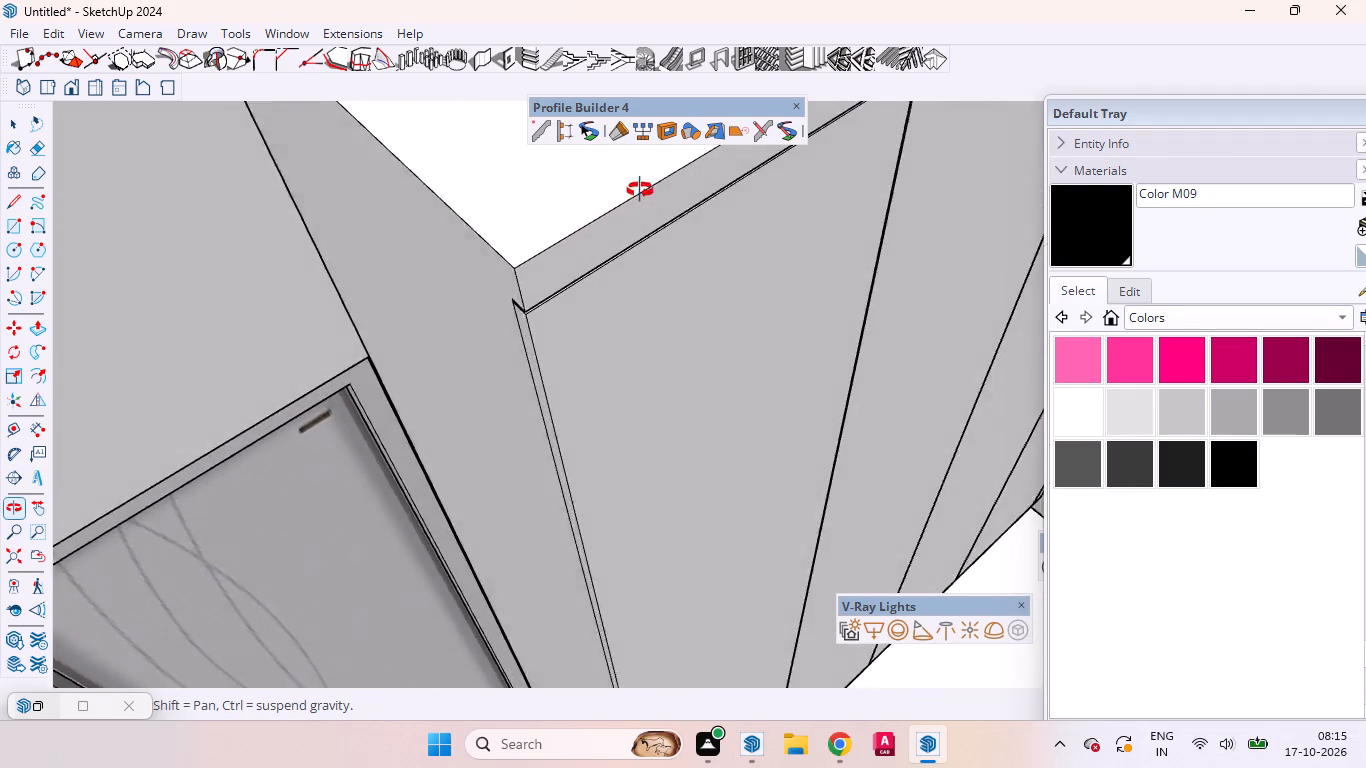
middle_drag(640, 190, 692, 160)
scroll(574, 283, up, 4)
middle_drag(536, 311, 509, 206)
scroll(509, 206, up, 1)
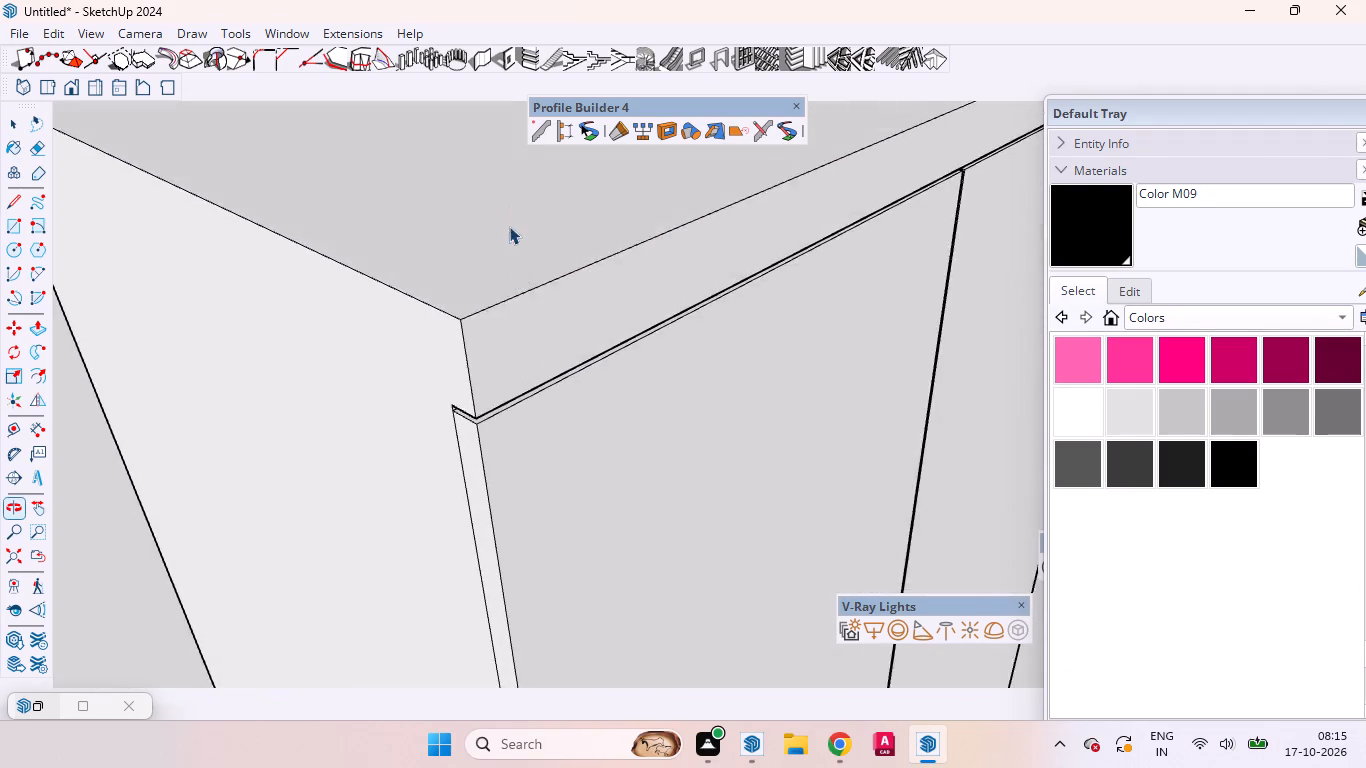
scroll(509, 226, down, 1)
scroll(516, 273, up, 9)
middle_drag(500, 360, 542, 302)
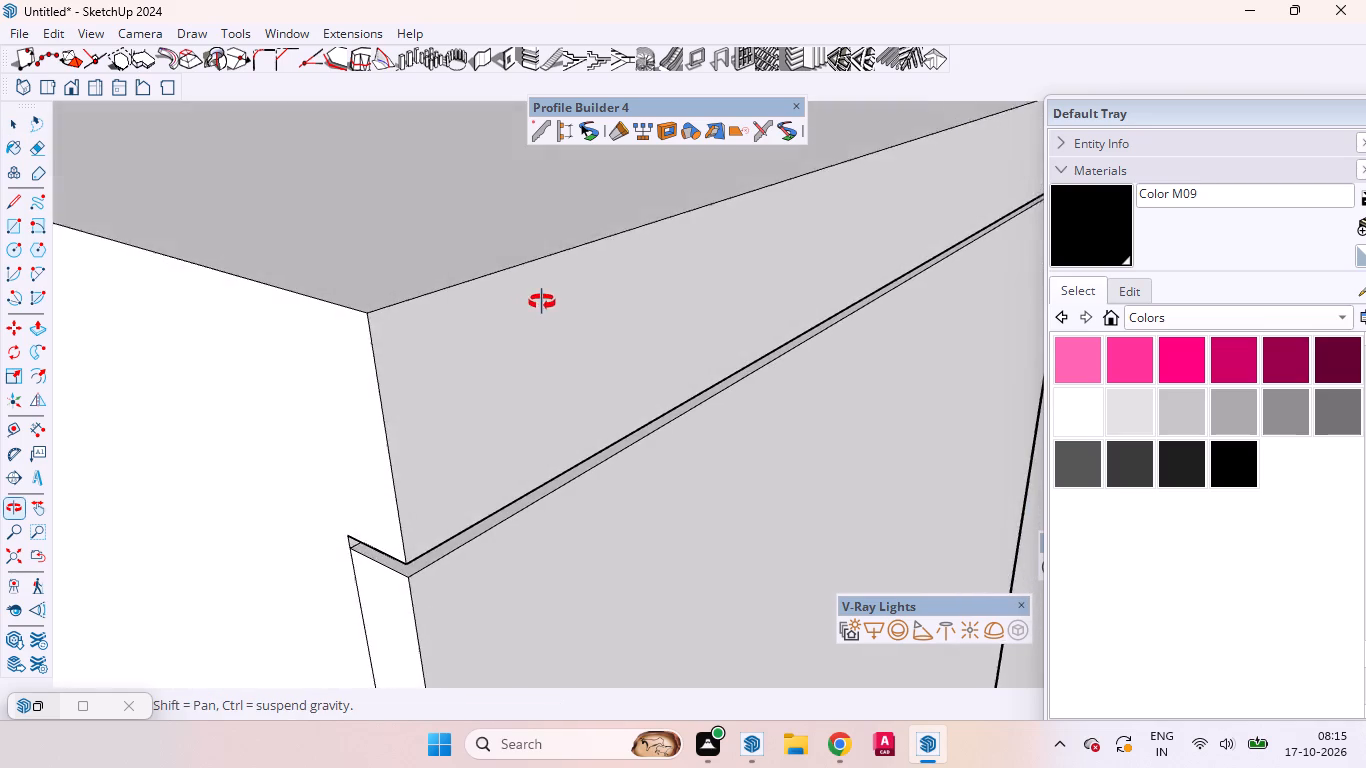
middle_drag(542, 302, 553, 286)
triple_click(482, 418)
click(481, 418)
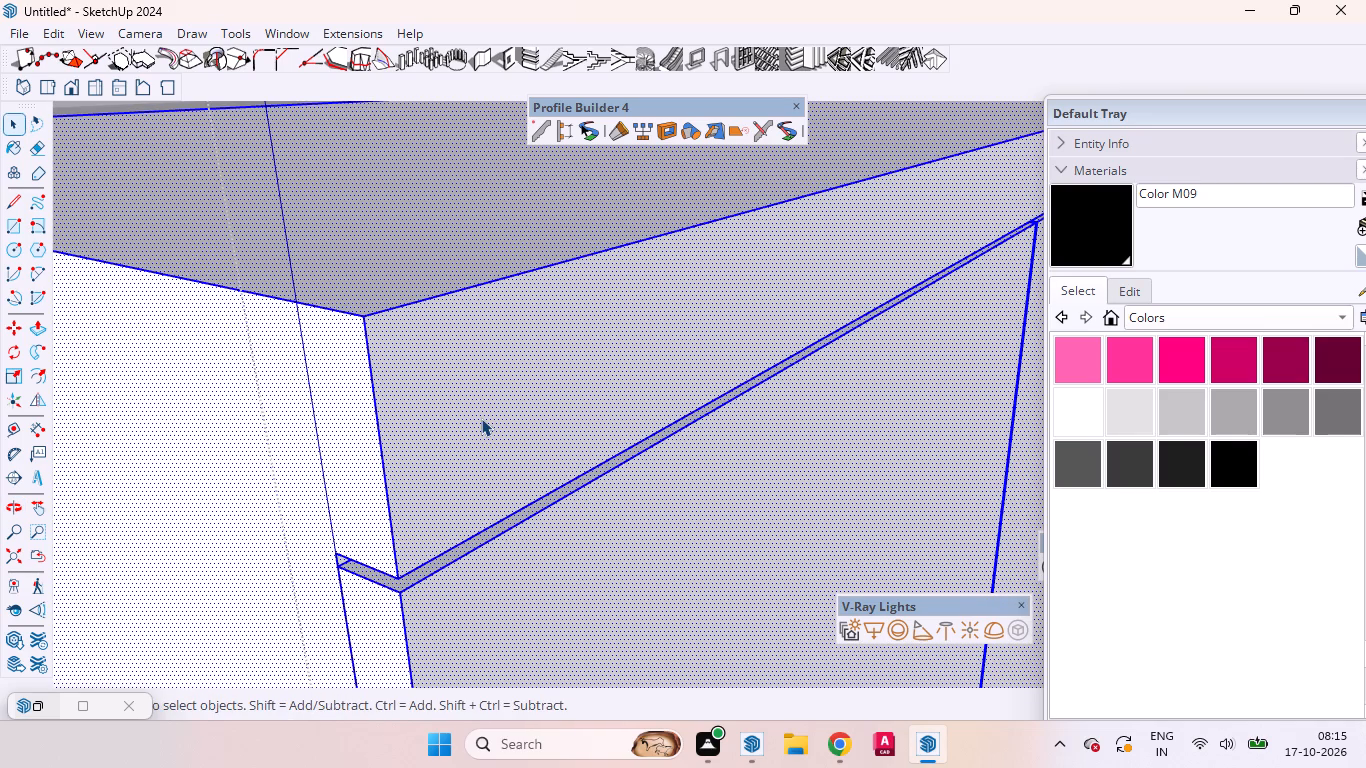
click(481, 420)
click(528, 413)
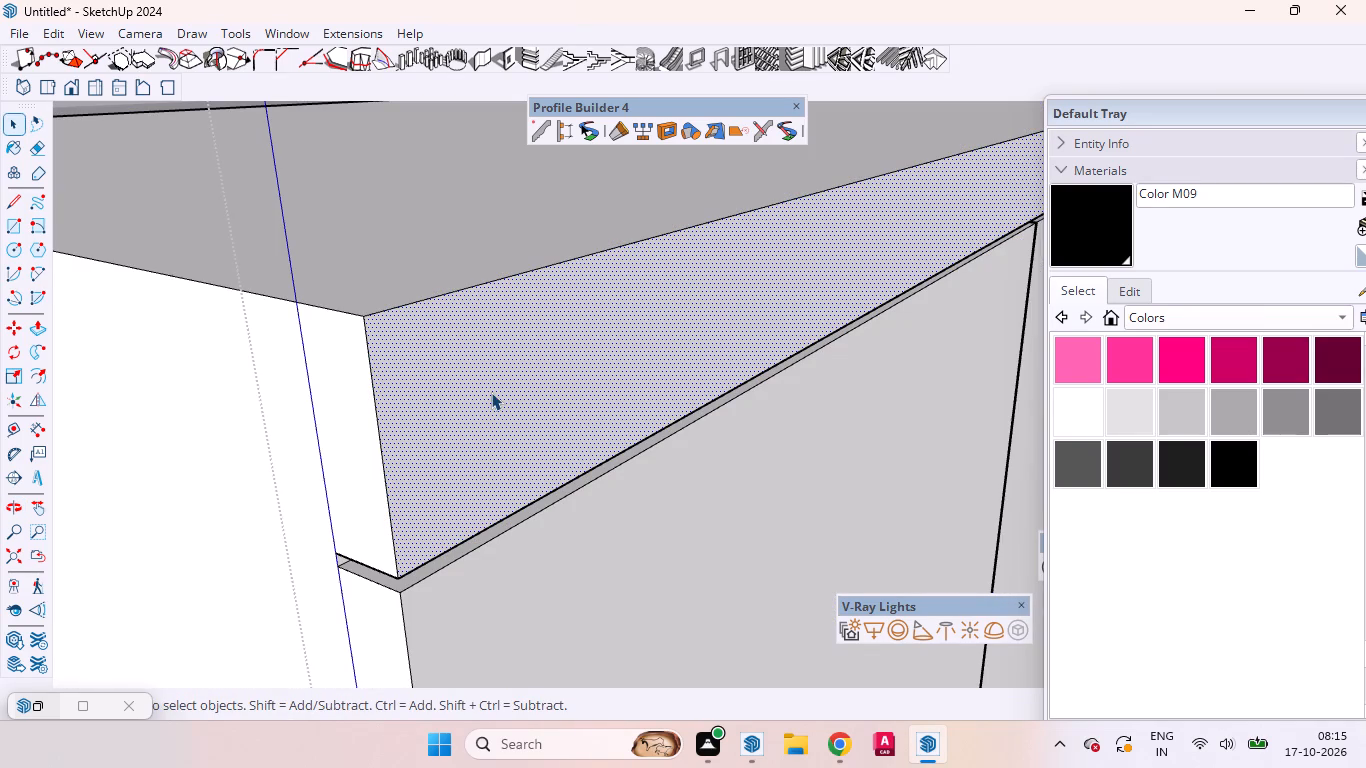
key(p)
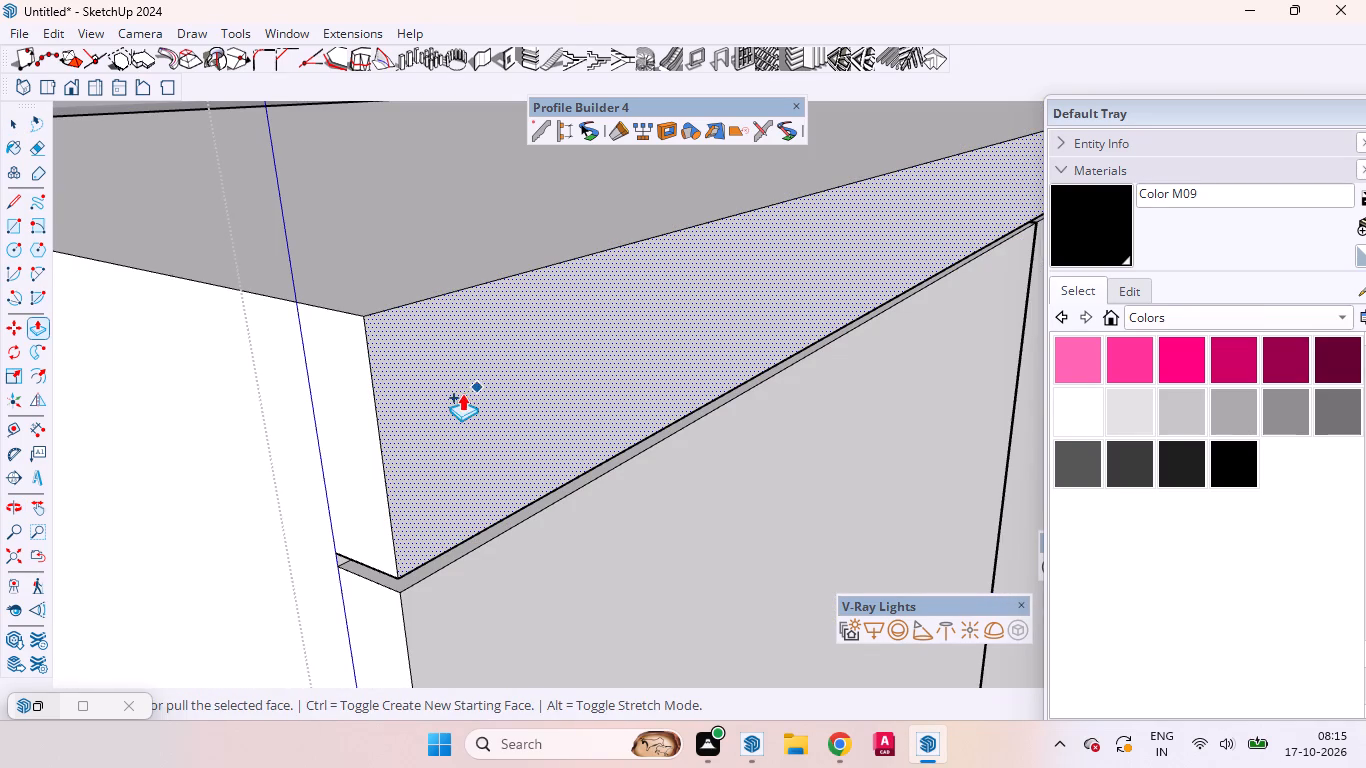
middle_drag(482, 476, 575, 376)
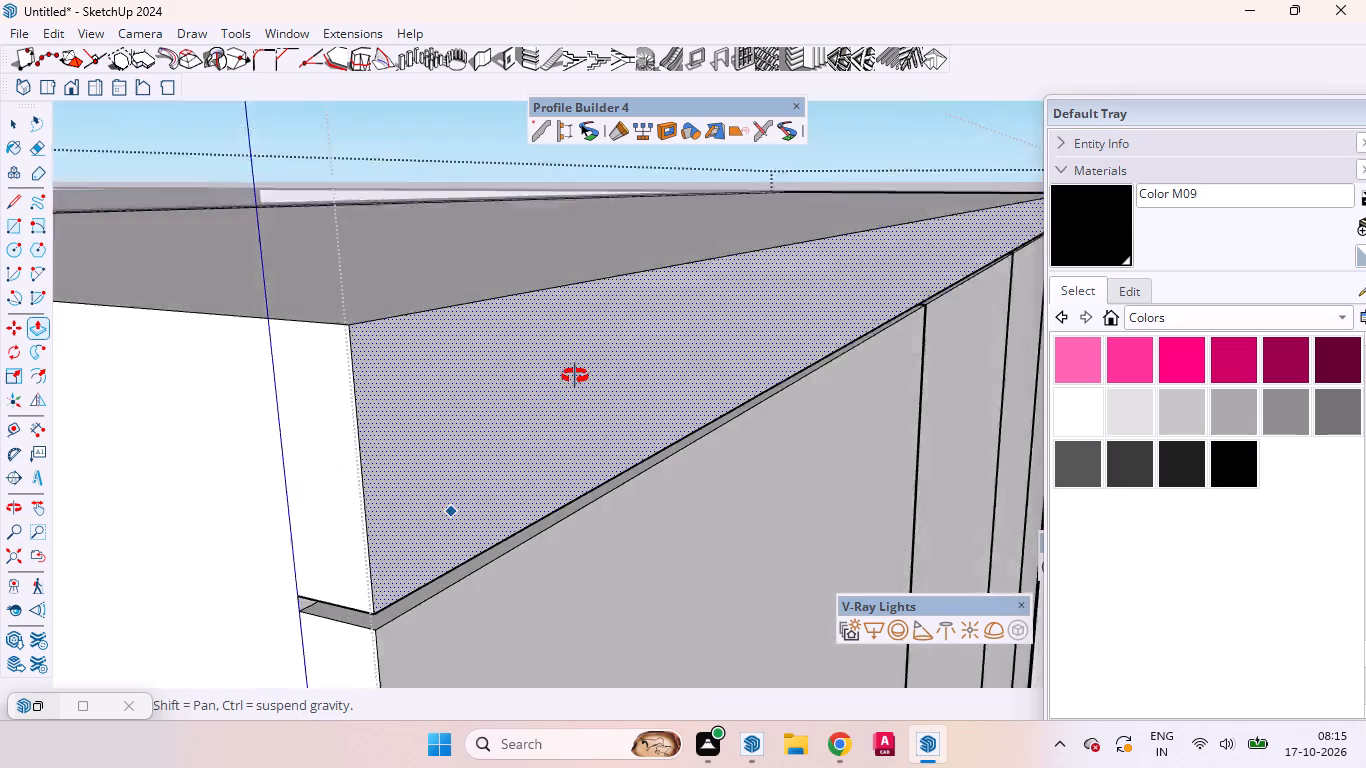
middle_drag(575, 376, 594, 354)
scroll(571, 374, down, 5)
click(528, 429)
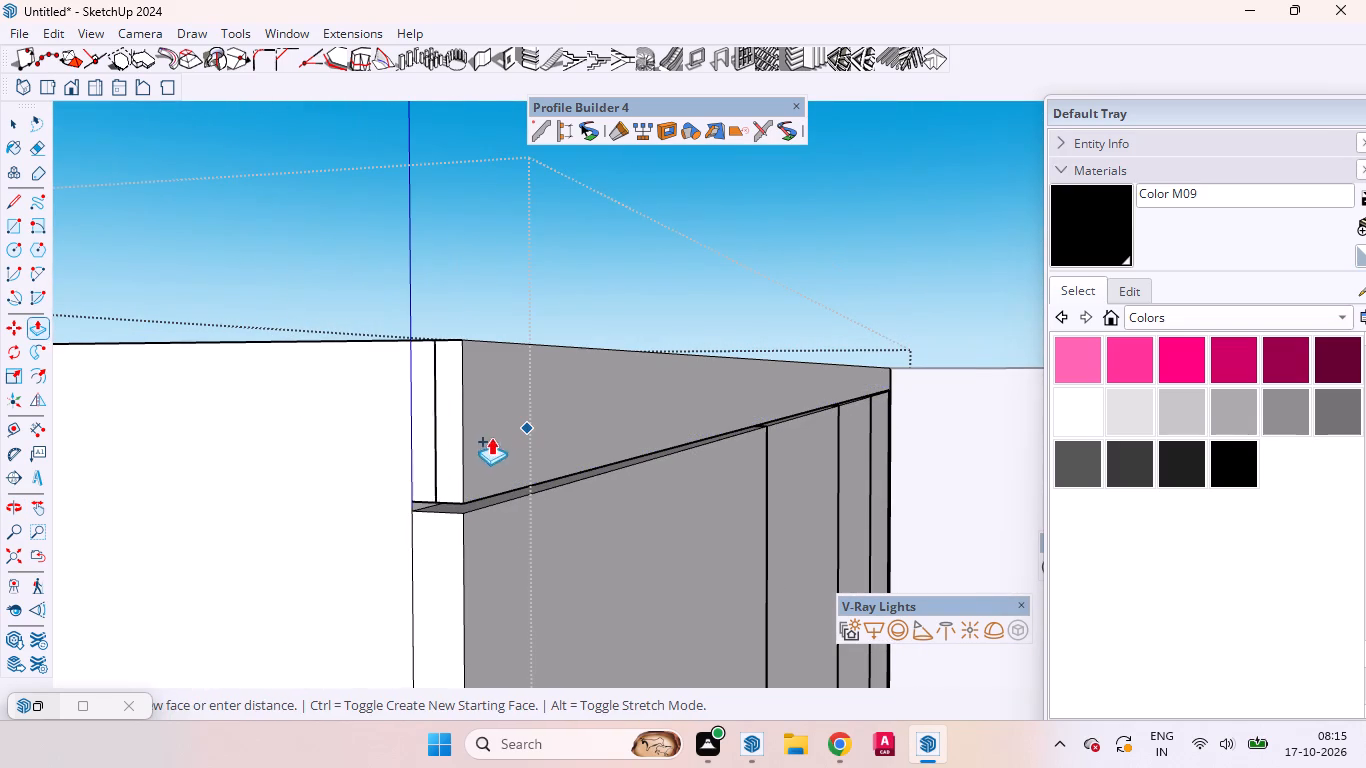
click(418, 557)
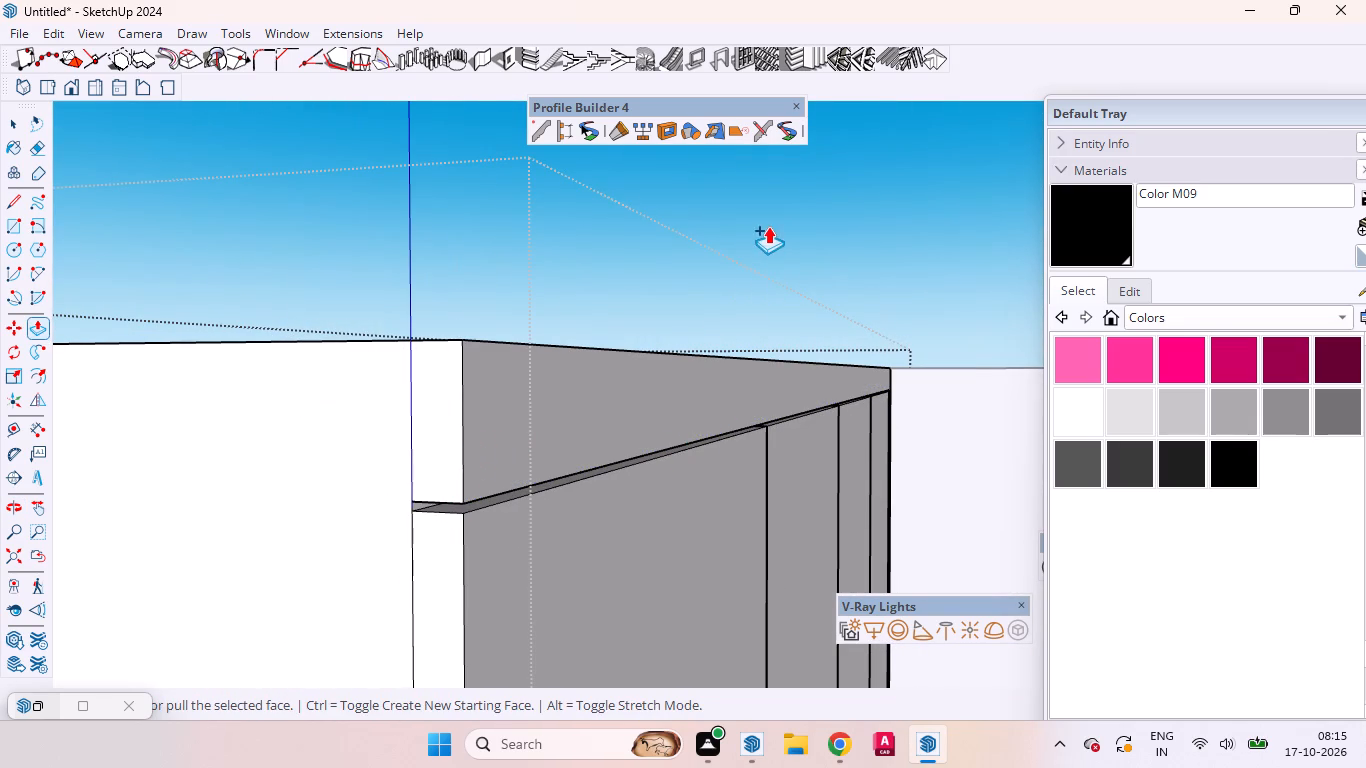
key(space)
scroll(701, 301, down, 2)
middle_drag(702, 291, 594, 502)
scroll(457, 459, down, 15)
scroll(649, 424, down, 1)
middle_drag(649, 424, 530, 416)
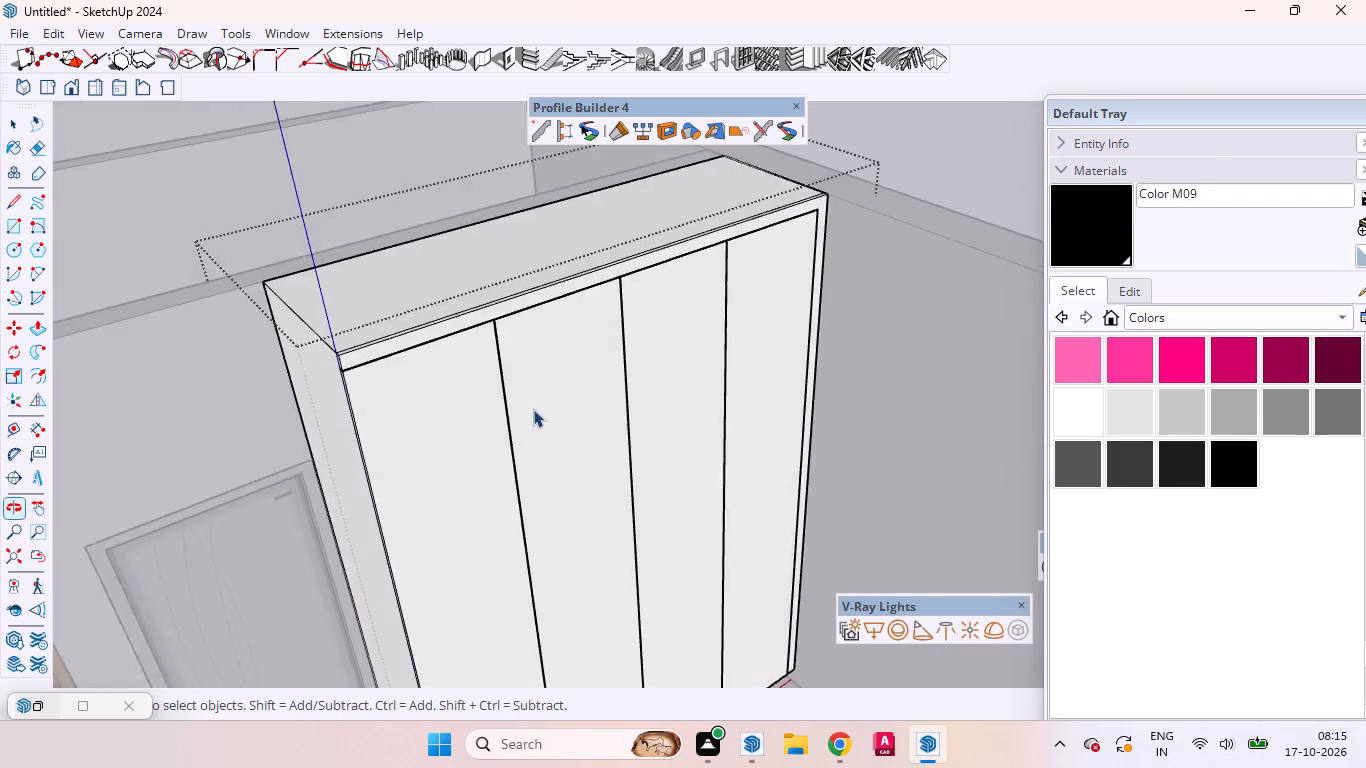
scroll(534, 407, down, 3)
scroll(545, 402, up, 1)
scroll(709, 374, down, 4)
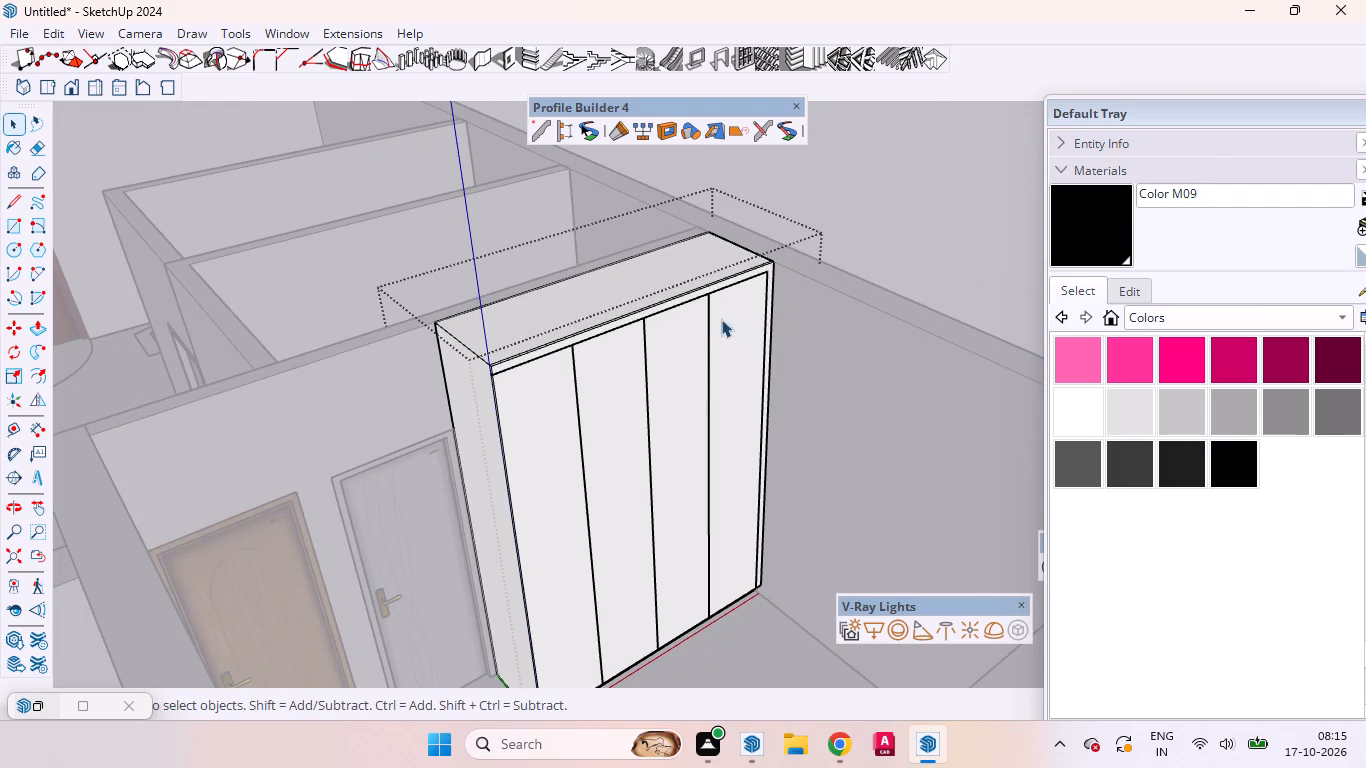
click(876, 215)
Examine the balcony bedroom wardrobe's top, door fronts and plinth from several angles.
scroll(515, 345, up, 3)
scroll(515, 345, down, 4)
scroll(601, 397, up, 5)
middle_drag(595, 399, 490, 334)
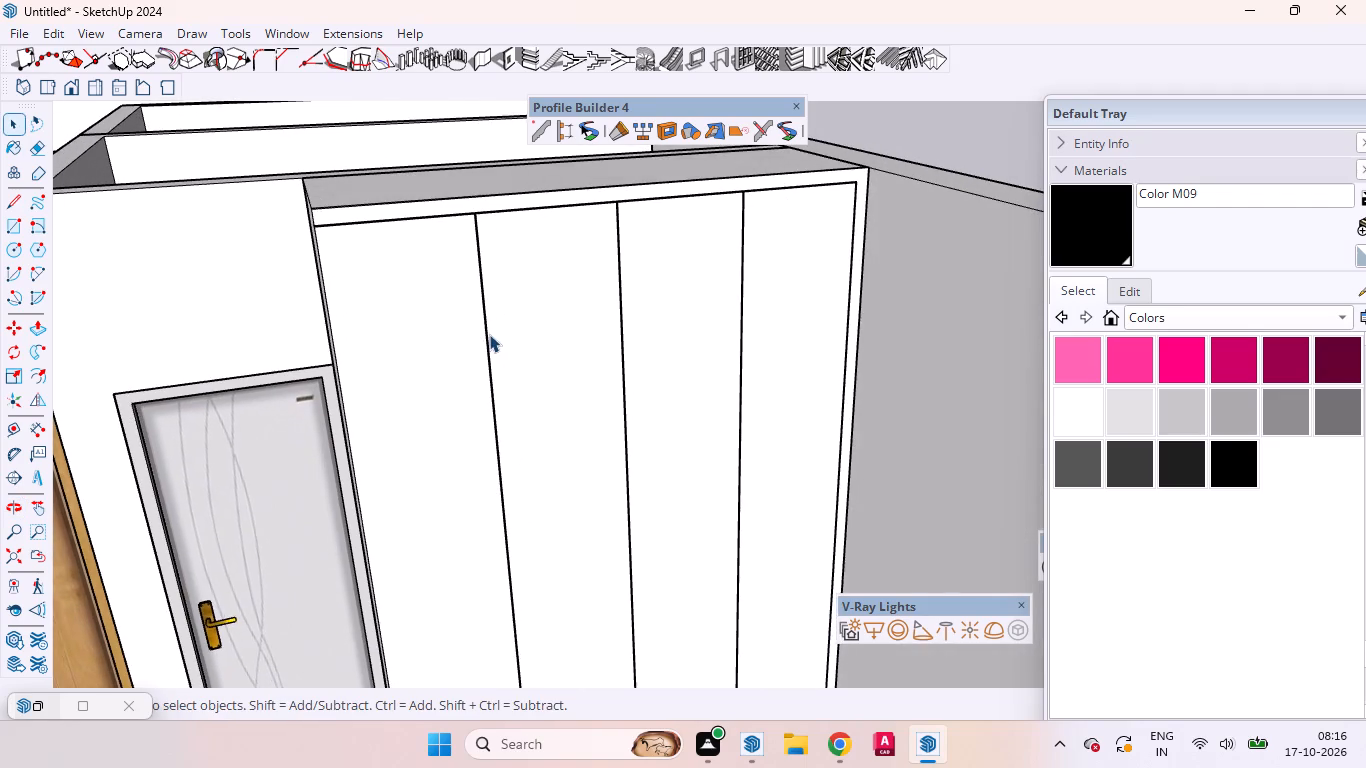
scroll(489, 334, down, 9)
scroll(539, 380, up, 1)
scroll(541, 368, down, 1)
scroll(541, 368, up, 5)
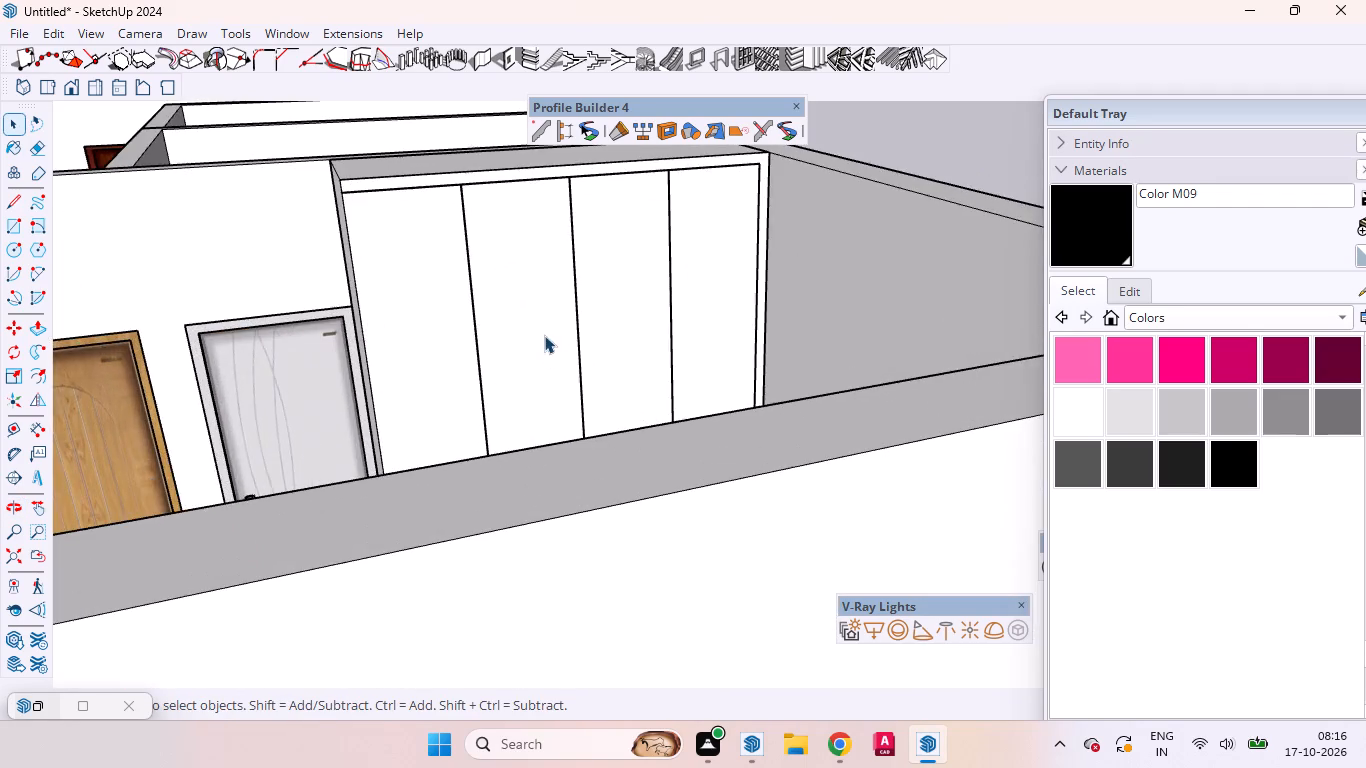
scroll(544, 335, up, 4)
scroll(557, 312, down, 3)
scroll(558, 312, up, 2)
scroll(793, 266, up, 2)
scroll(607, 366, down, 8)
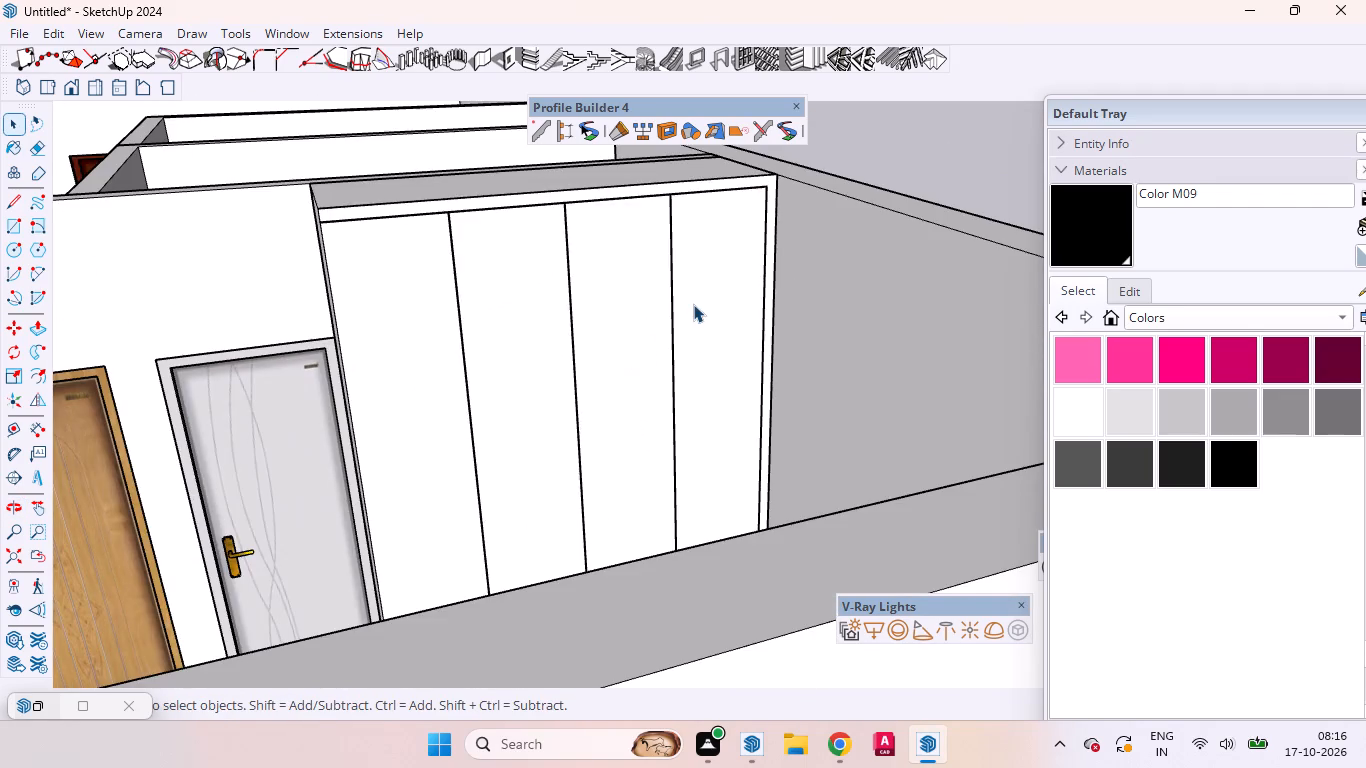
scroll(691, 304, down, 4)
scroll(641, 341, up, 5)
scroll(541, 440, up, 1)
middle_drag(563, 447, 742, 442)
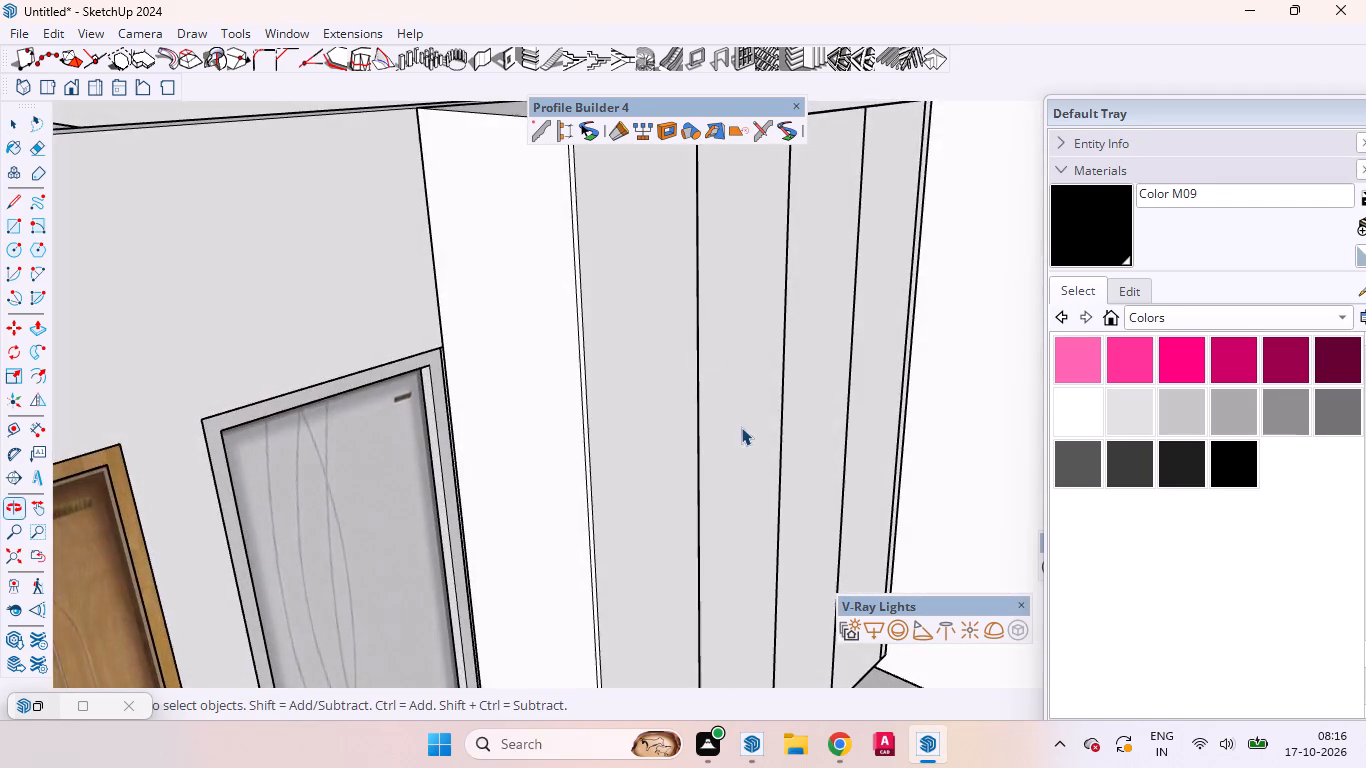
scroll(699, 342, down, 5)
scroll(785, 374, up, 5)
middle_drag(776, 396, 579, 534)
scroll(585, 472, down, 1)
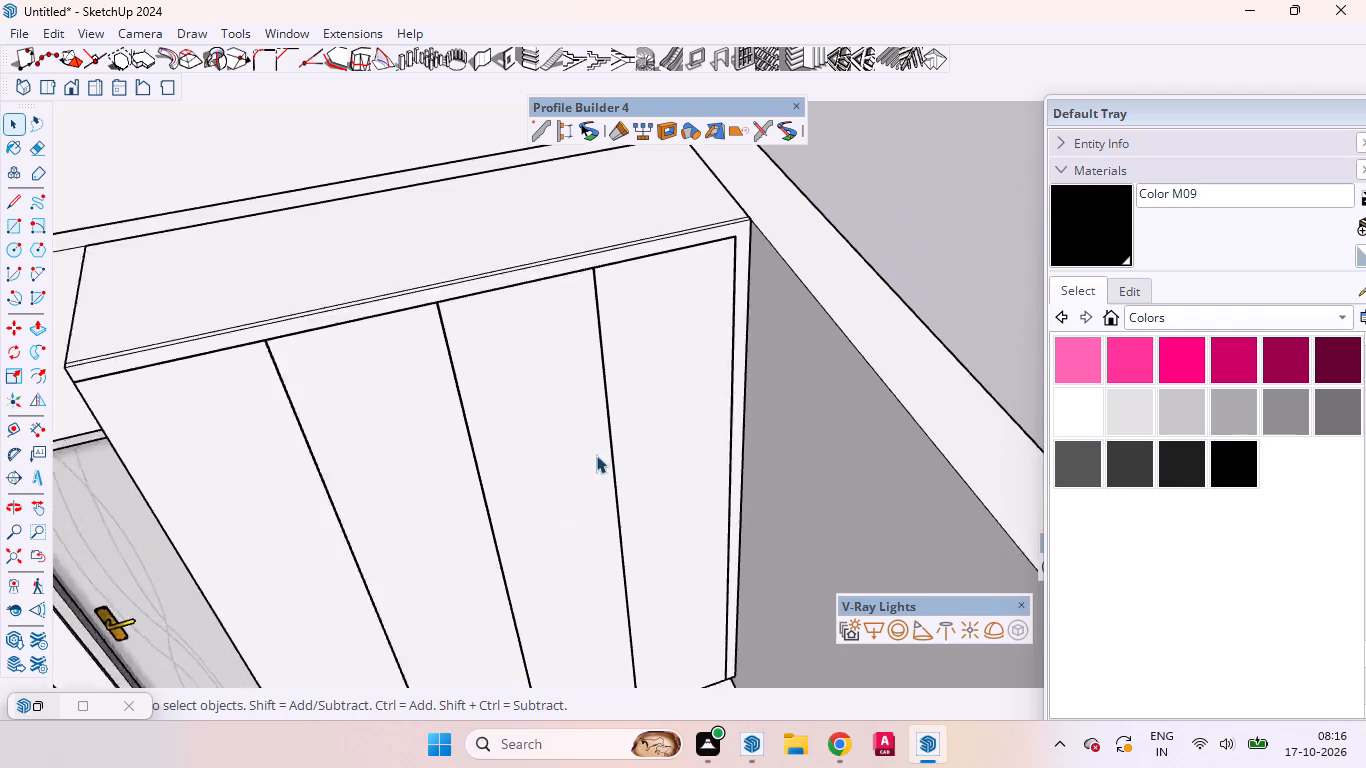
scroll(596, 455, down, 16)
scroll(580, 456, up, 4)
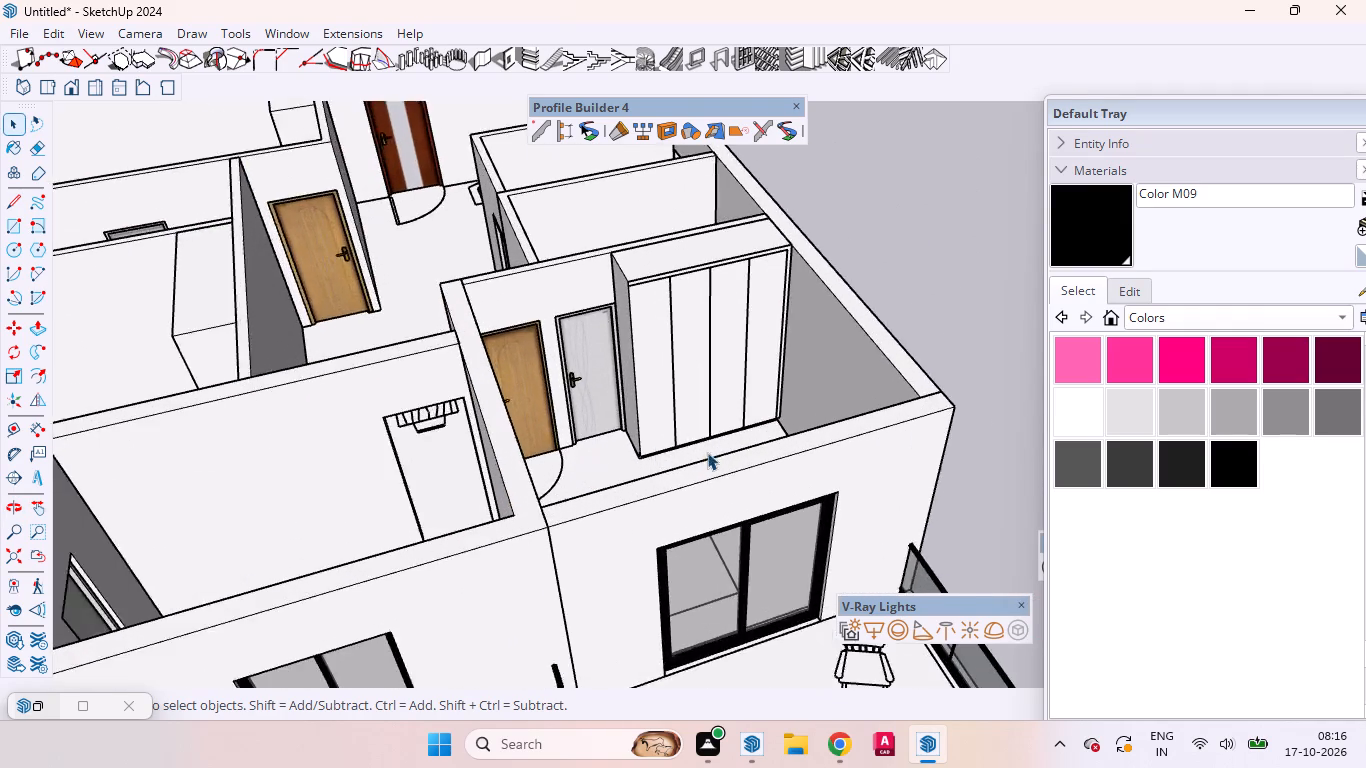
scroll(707, 452, up, 4)
scroll(690, 433, down, 4)
scroll(690, 433, up, 6)
scroll(676, 448, down, 4)
scroll(676, 448, up, 4)
scroll(676, 448, down, 1)
scroll(649, 469, up, 13)
middle_drag(617, 476, 578, 414)
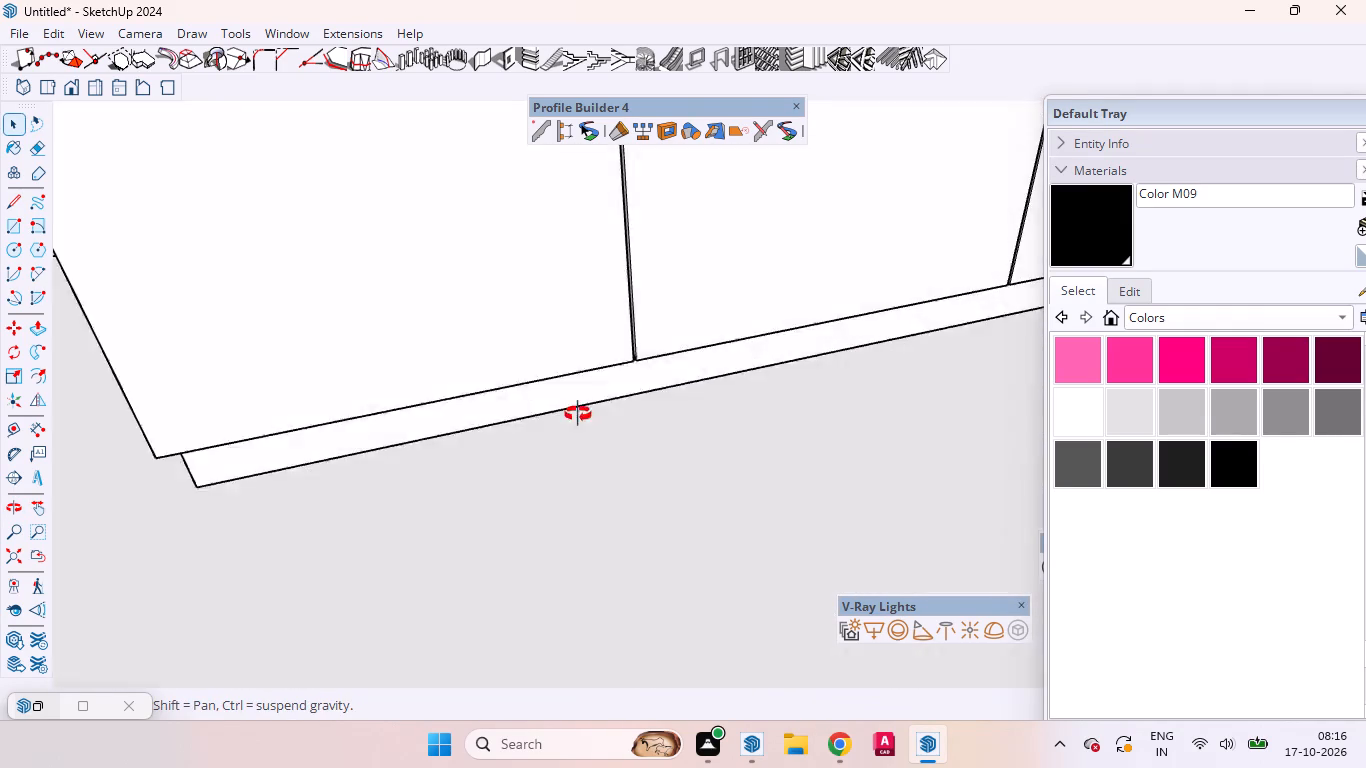
middle_drag(578, 414, 888, 267)
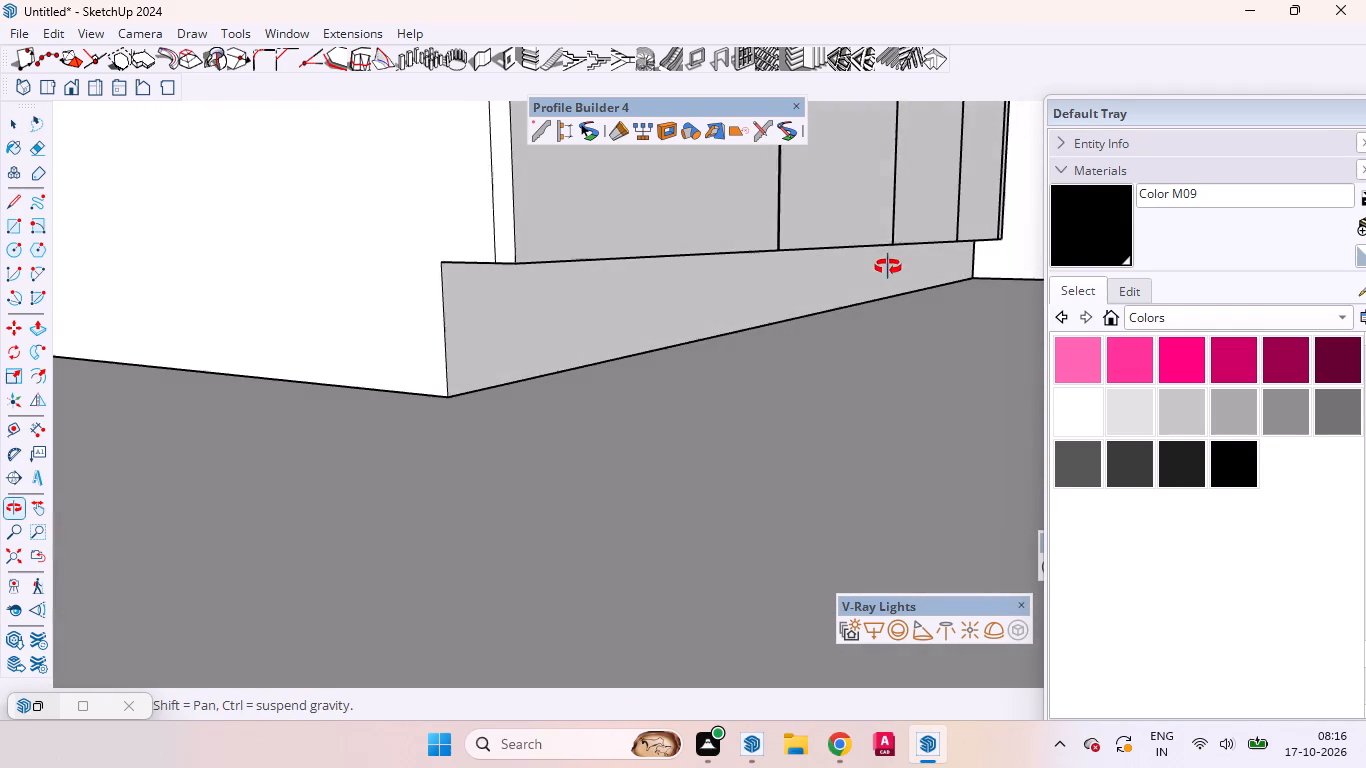
middle_drag(888, 267, 827, 413)
scroll(827, 413, up, 1)
scroll(683, 400, down, 7)
scroll(705, 347, up, 7)
scroll(710, 331, down, 1)
scroll(710, 331, up, 6)
middle_drag(554, 387, 546, 388)
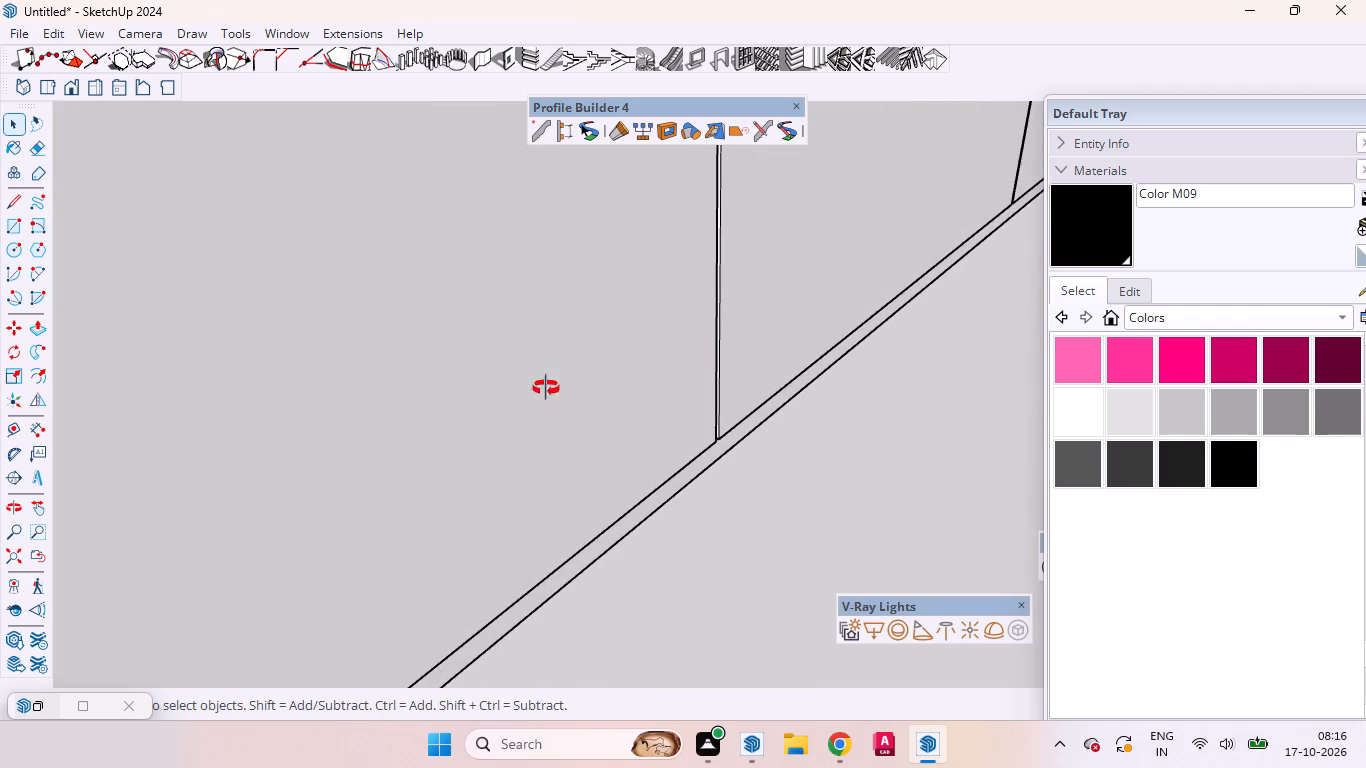
middle_drag(546, 388, 521, 389)
scroll(521, 384, up, 1)
scroll(620, 357, down, 20)
scroll(620, 357, down, 3)
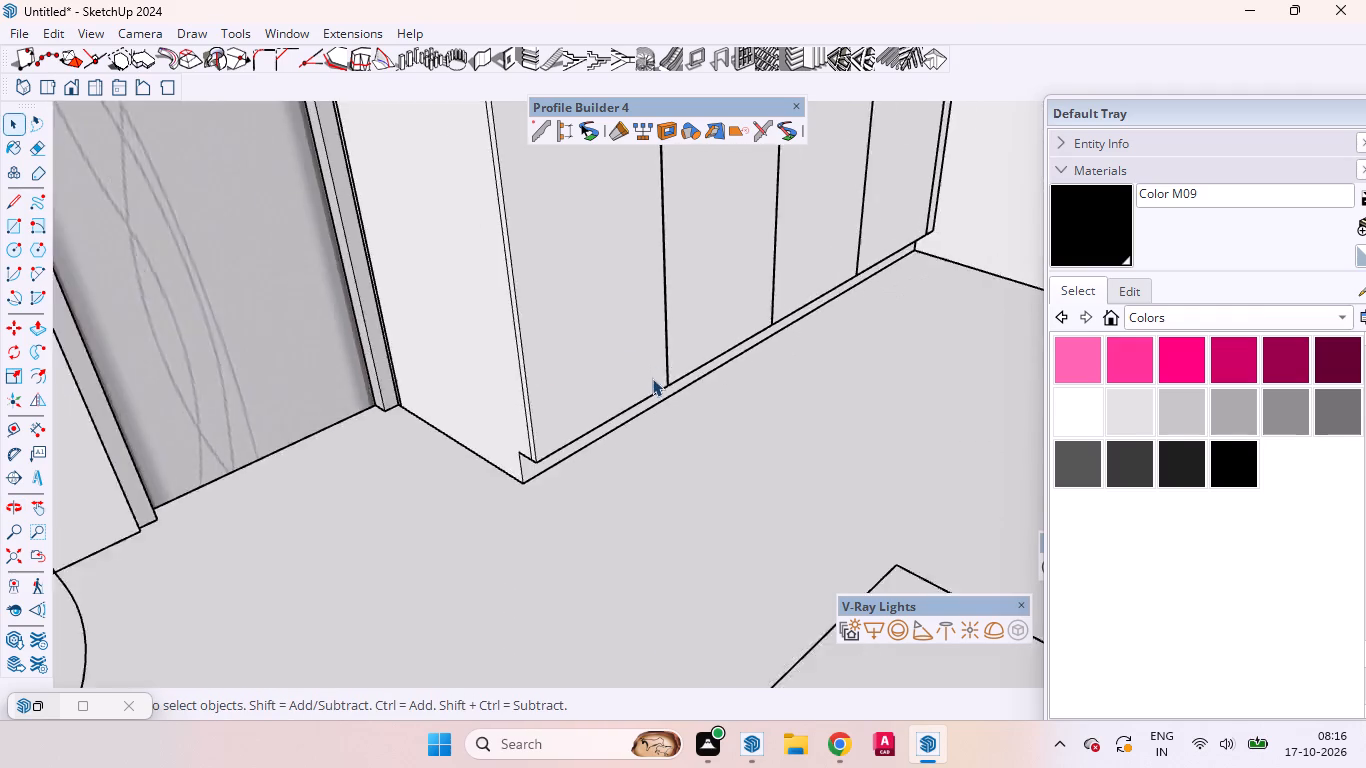
Switch to the top view and review the wardrobe within the bedroom and the whole house.
scroll(652, 378, down, 8)
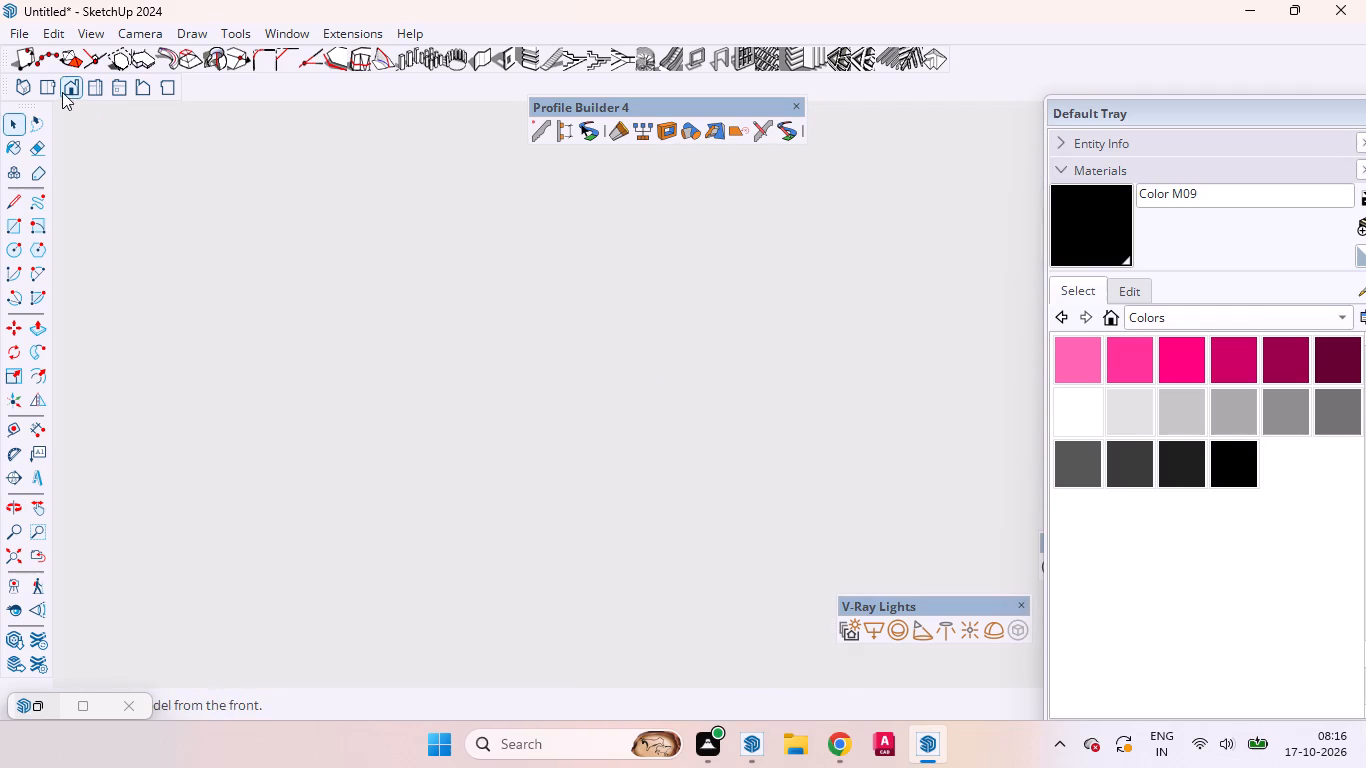
click(51, 91)
scroll(511, 242, down, 5)
scroll(514, 246, up, 1)
scroll(515, 246, down, 12)
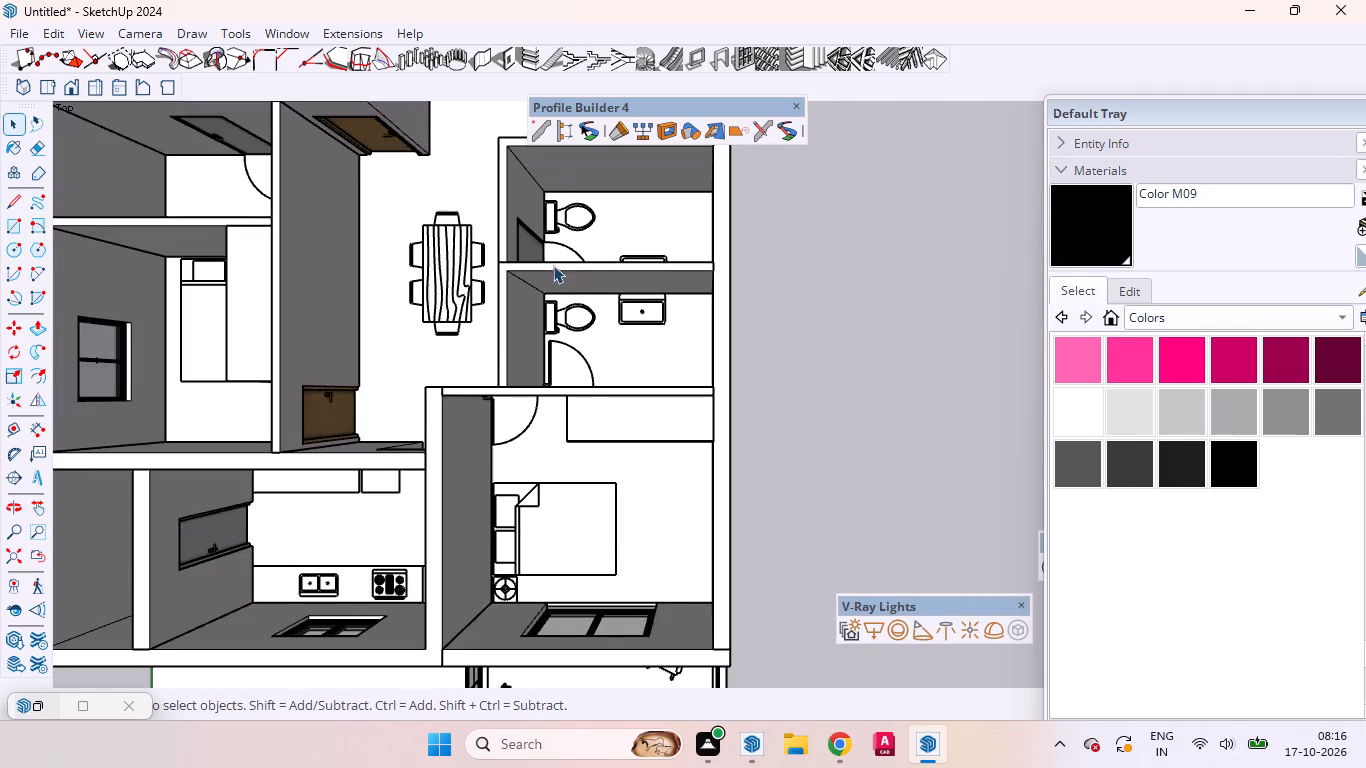
scroll(553, 265, down, 2)
scroll(559, 268, up, 3)
scroll(562, 272, down, 10)
scroll(570, 411, up, 2)
scroll(575, 415, down, 1)
scroll(580, 415, up, 5)
middle_drag(607, 413, 817, 232)
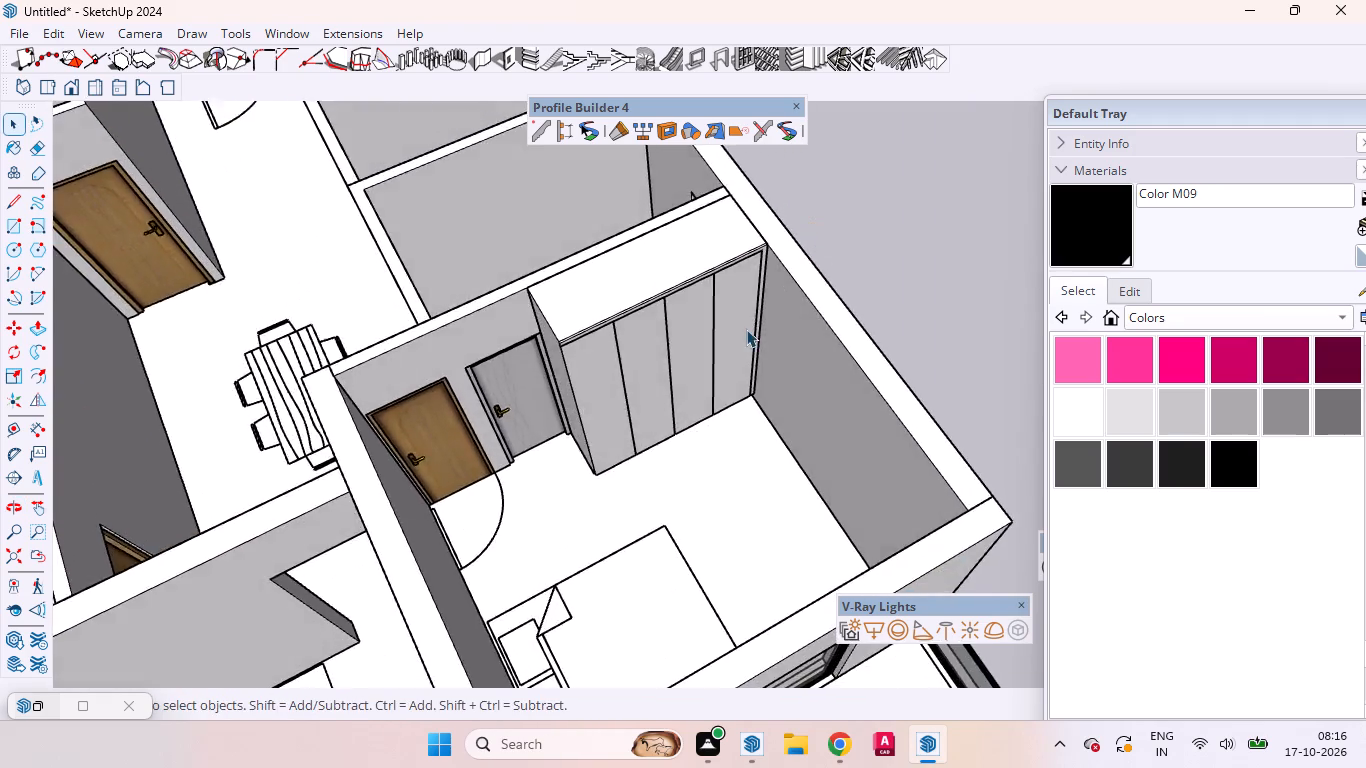
scroll(746, 330, up, 7)
middle_drag(746, 343, 686, 329)
scroll(710, 349, down, 3)
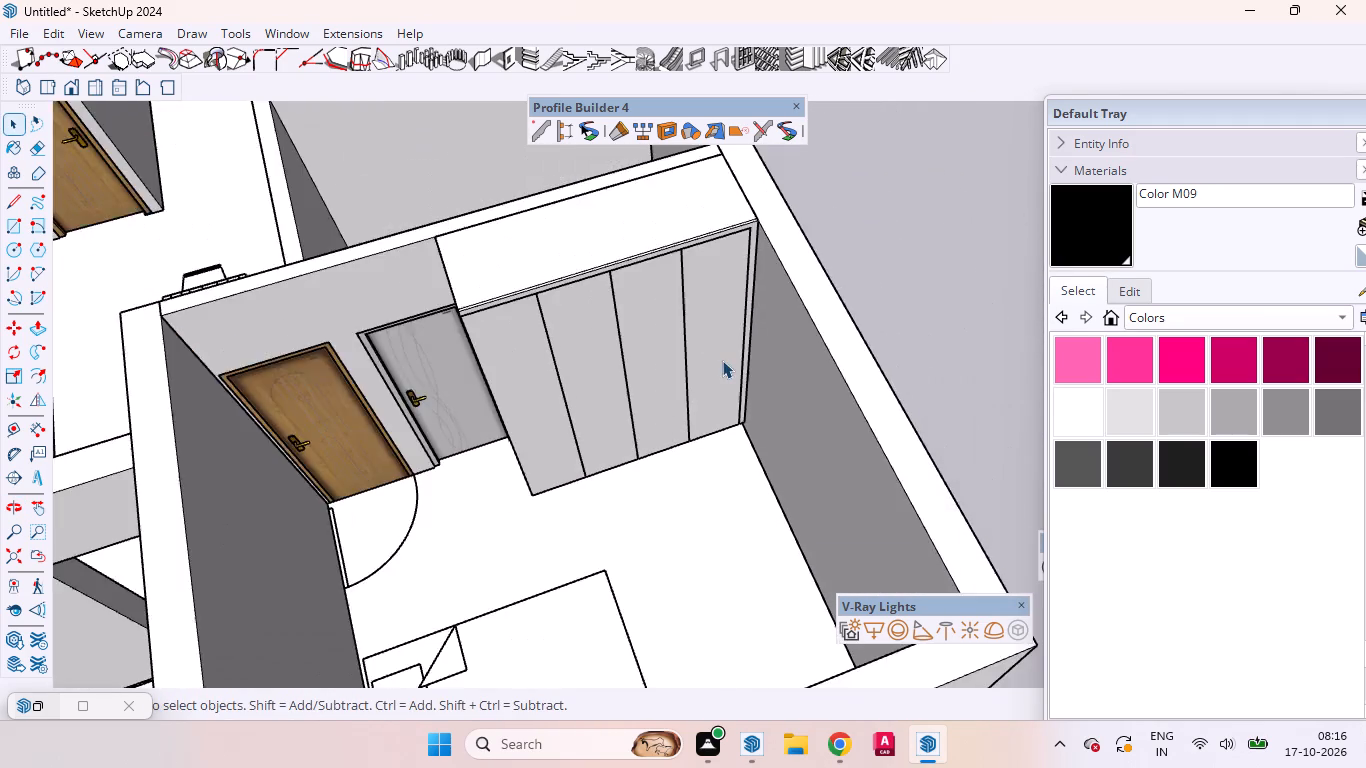
scroll(722, 360, down, 6)
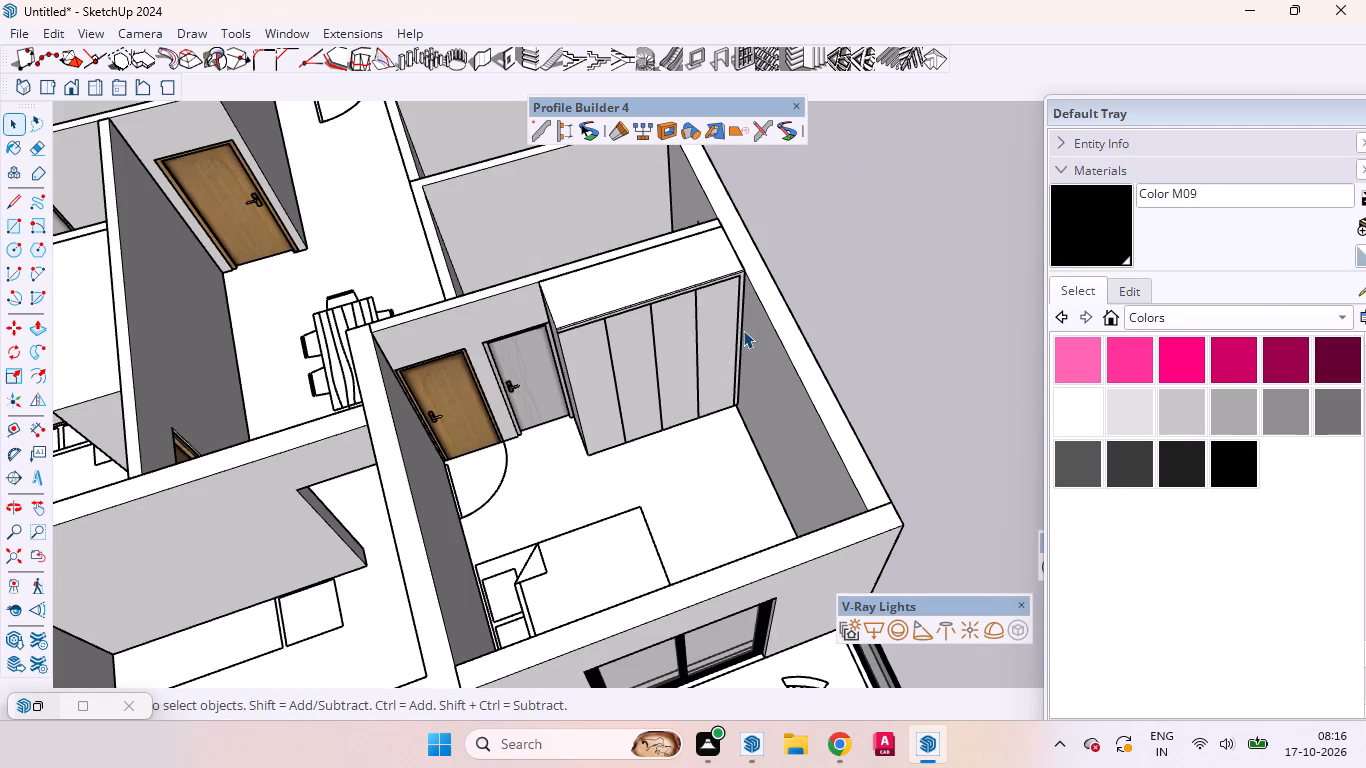
scroll(712, 400, down, 8)
scroll(664, 412, up, 5)
scroll(663, 414, down, 1)
scroll(663, 414, up, 4)
middle_drag(660, 418, 860, 271)
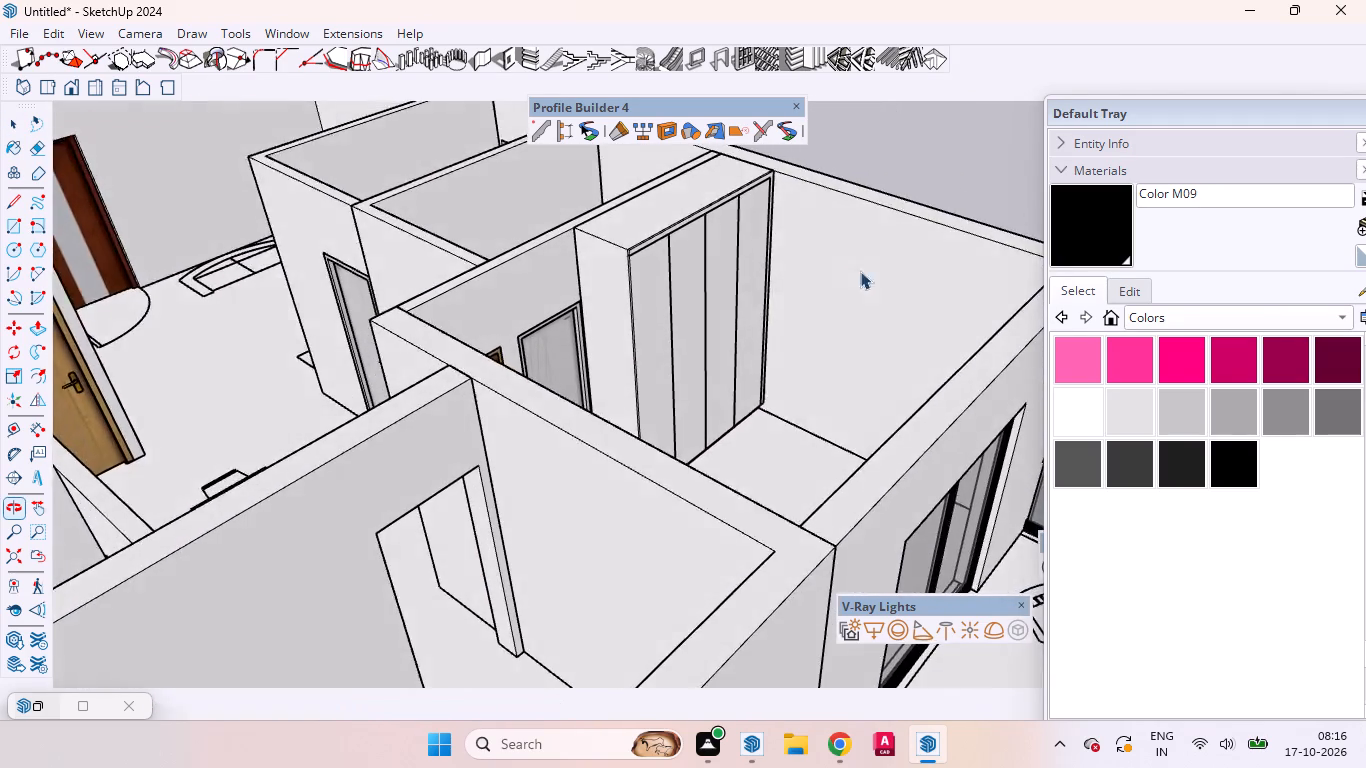
scroll(747, 310, up, 7)
middle_drag(749, 317, 753, 354)
scroll(804, 334, down, 5)
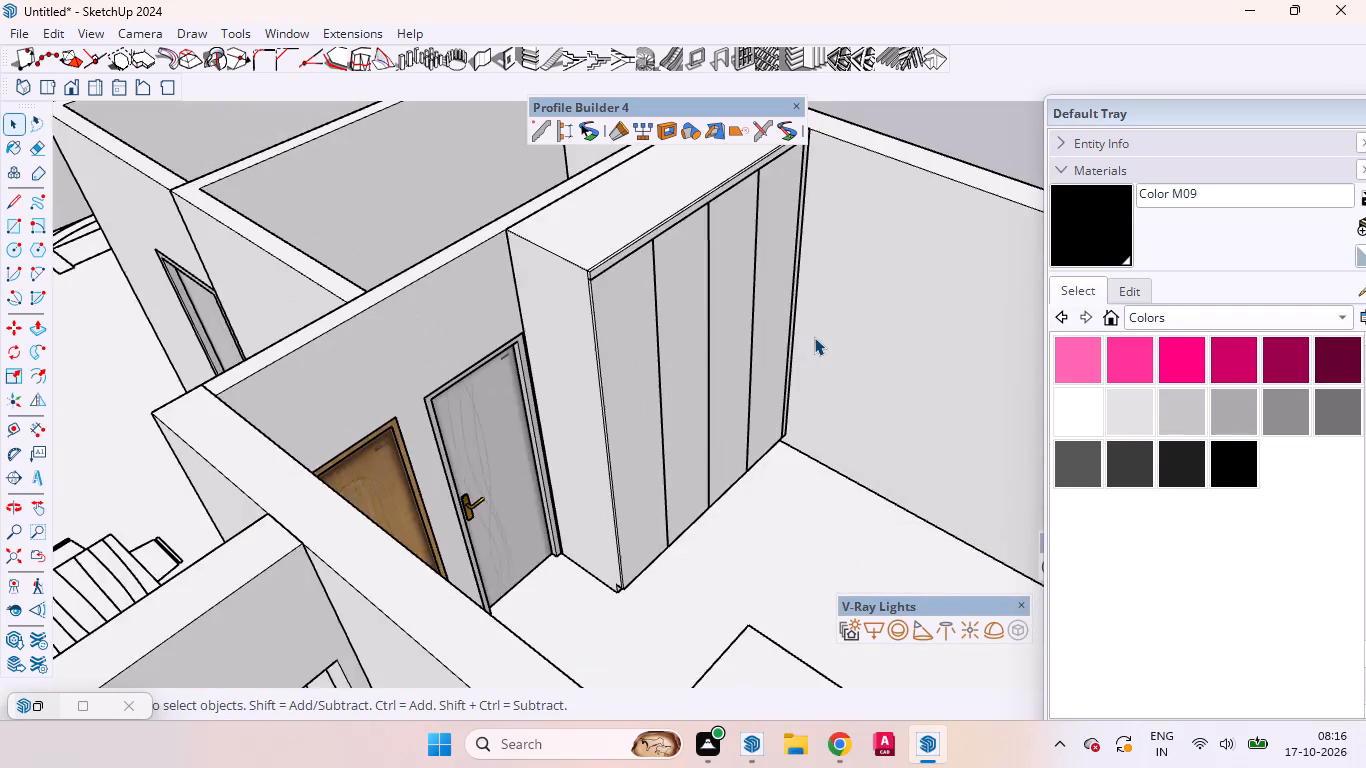
scroll(815, 336, up, 1)
scroll(816, 331, down, 9)
scroll(818, 331, up, 2)
scroll(818, 327, down, 3)
scroll(818, 327, up, 1)
scroll(818, 327, down, 13)
scroll(671, 327, up, 6)
scroll(688, 333, down, 2)
scroll(688, 333, up, 2)
scroll(688, 333, down, 1)
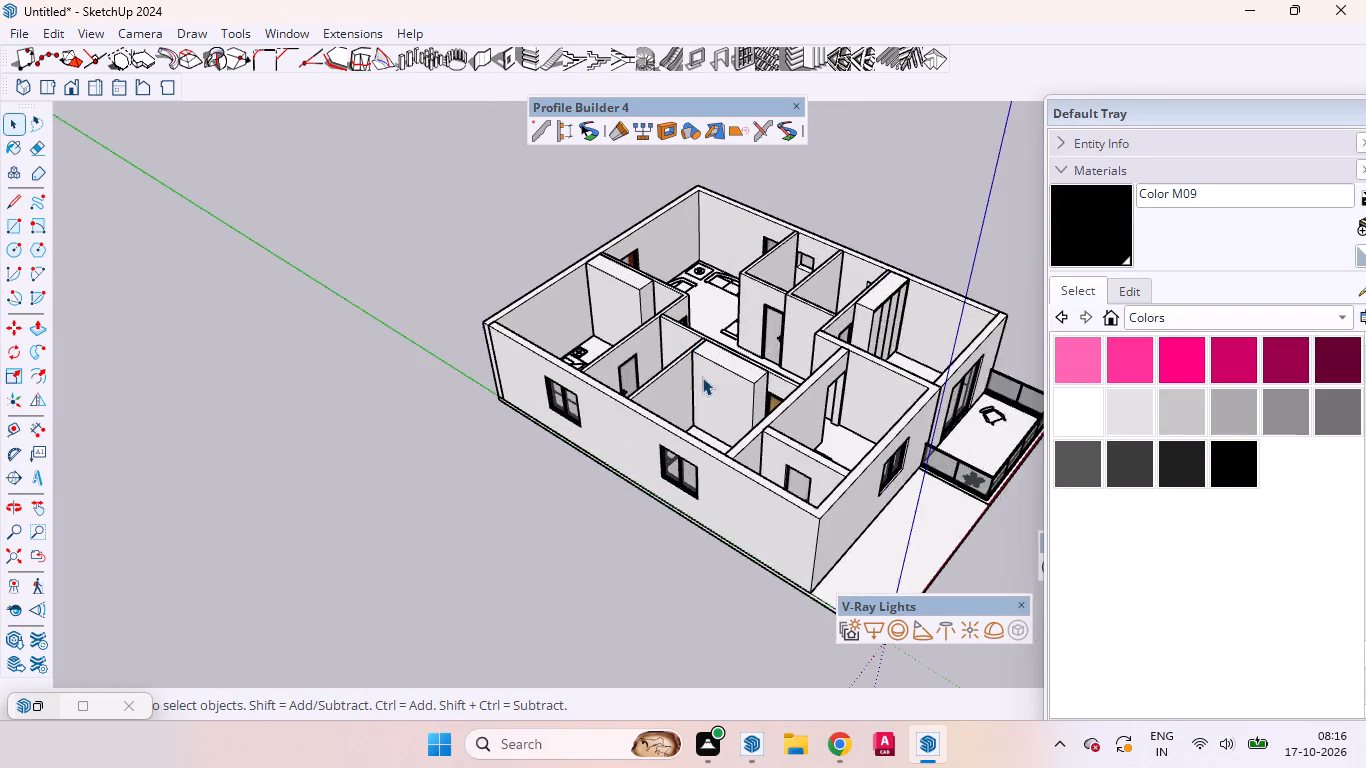
Open the plain wardrobe block beside the wooden door for editing and copy its front face's bottom edge up 4".
scroll(702, 377, up, 7)
middle_drag(722, 383, 924, 374)
scroll(867, 413, up, 8)
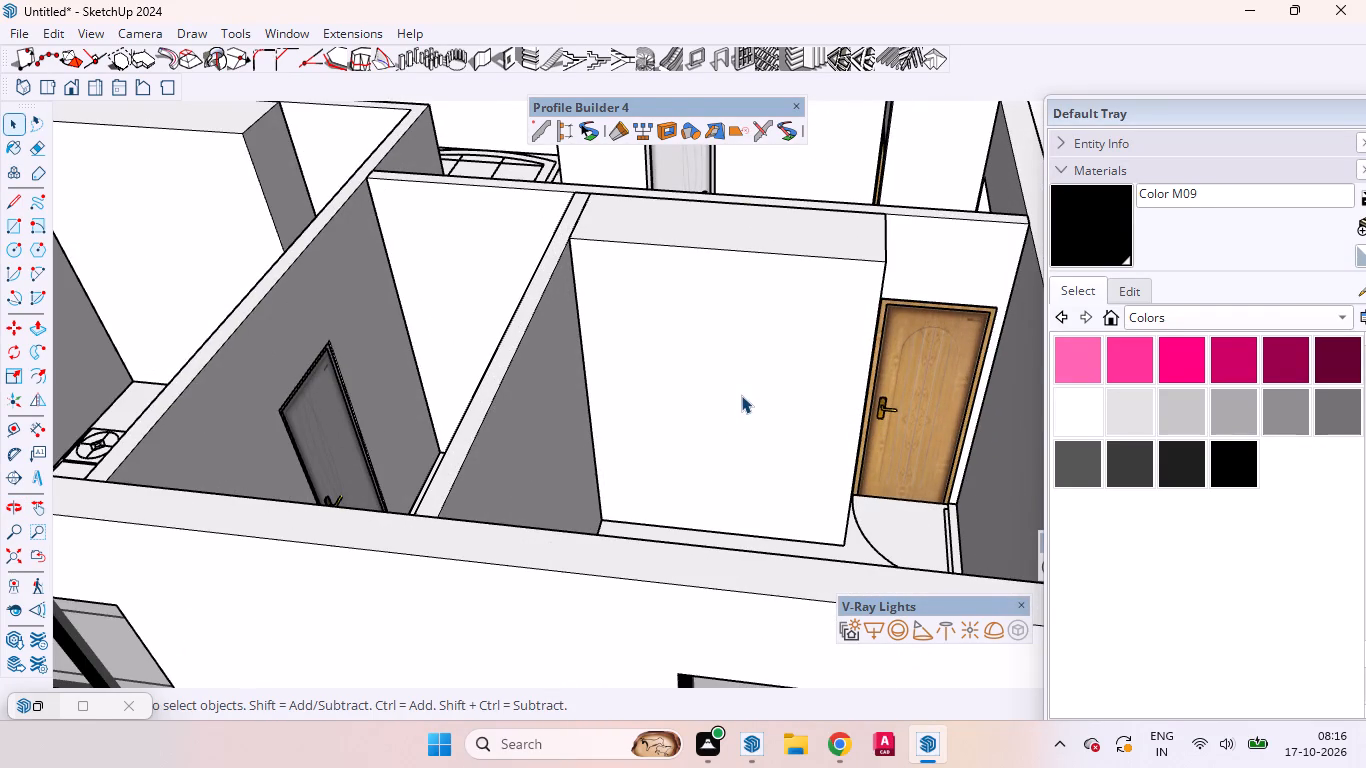
double_click(741, 395)
click(740, 395)
click(740, 395)
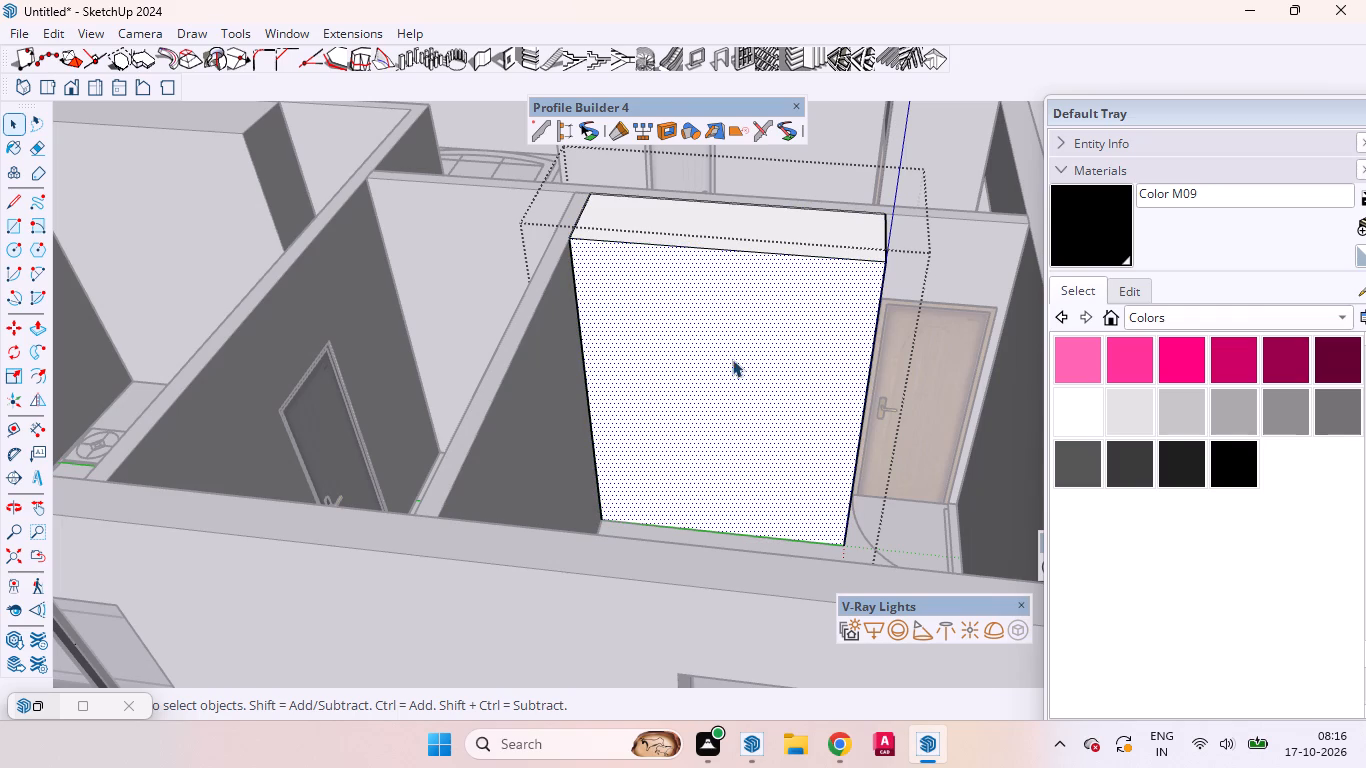
click(724, 252)
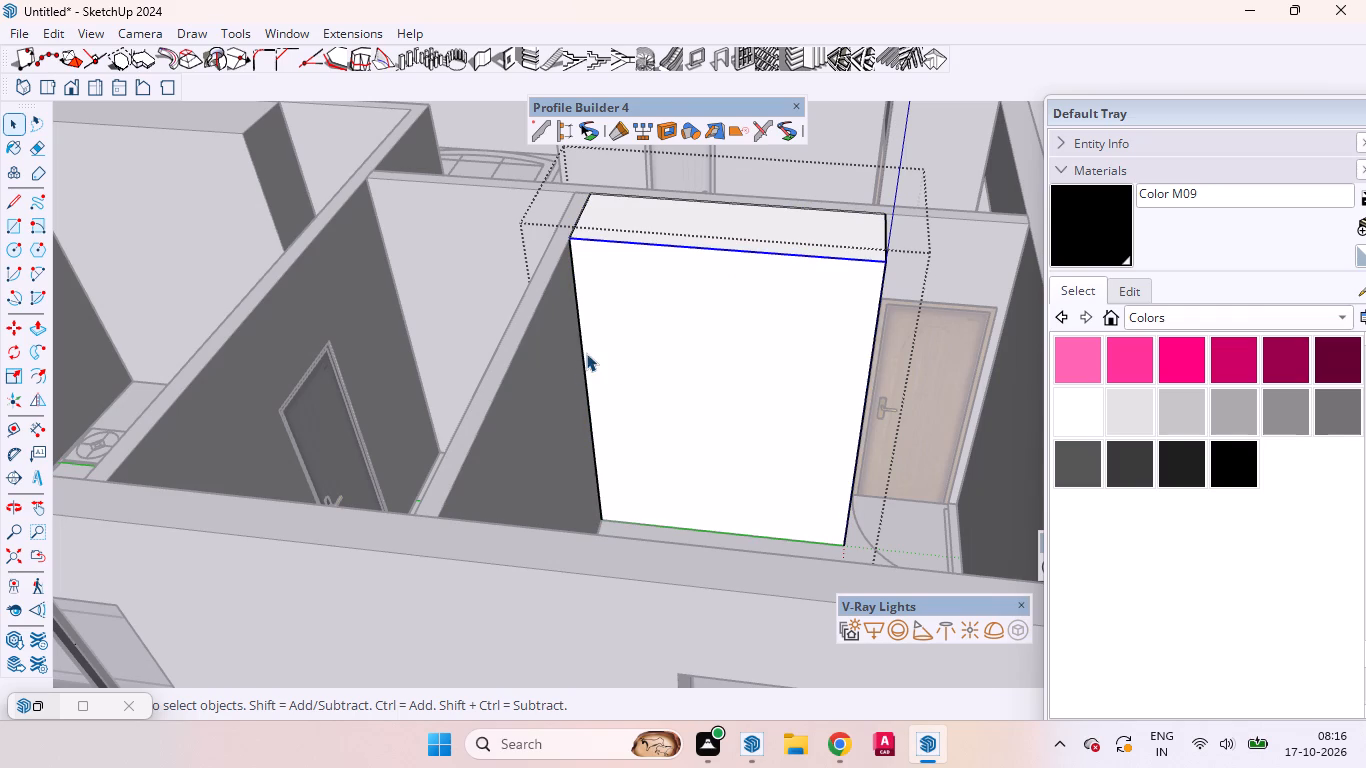
click(672, 526)
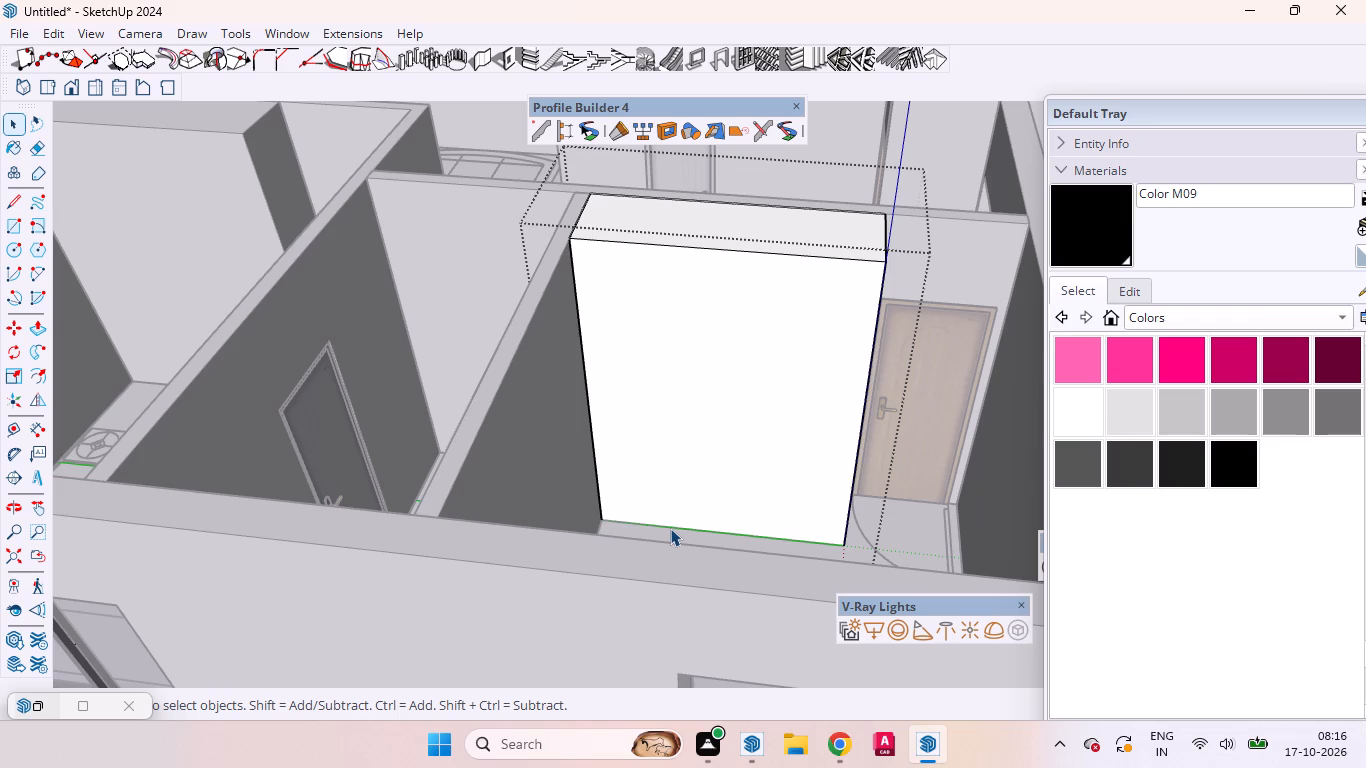
key(m)
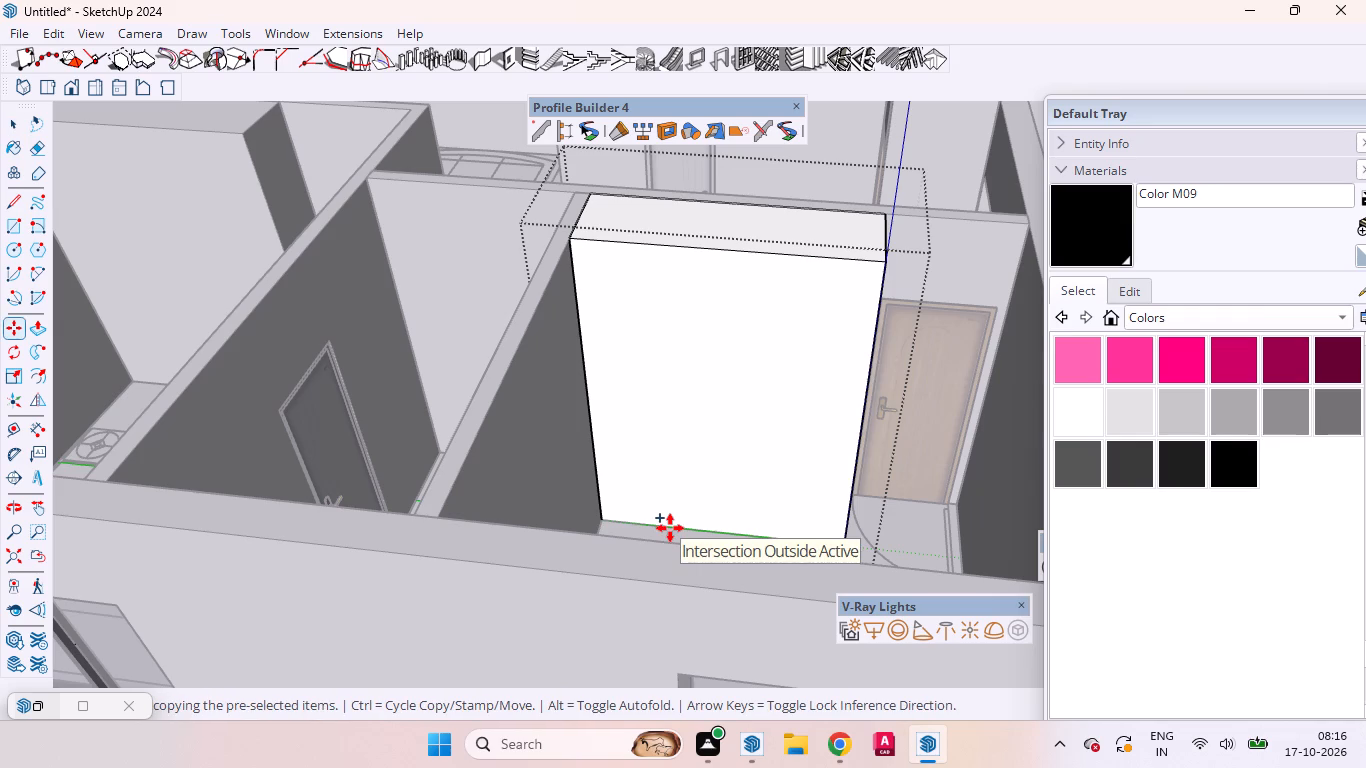
click(685, 528)
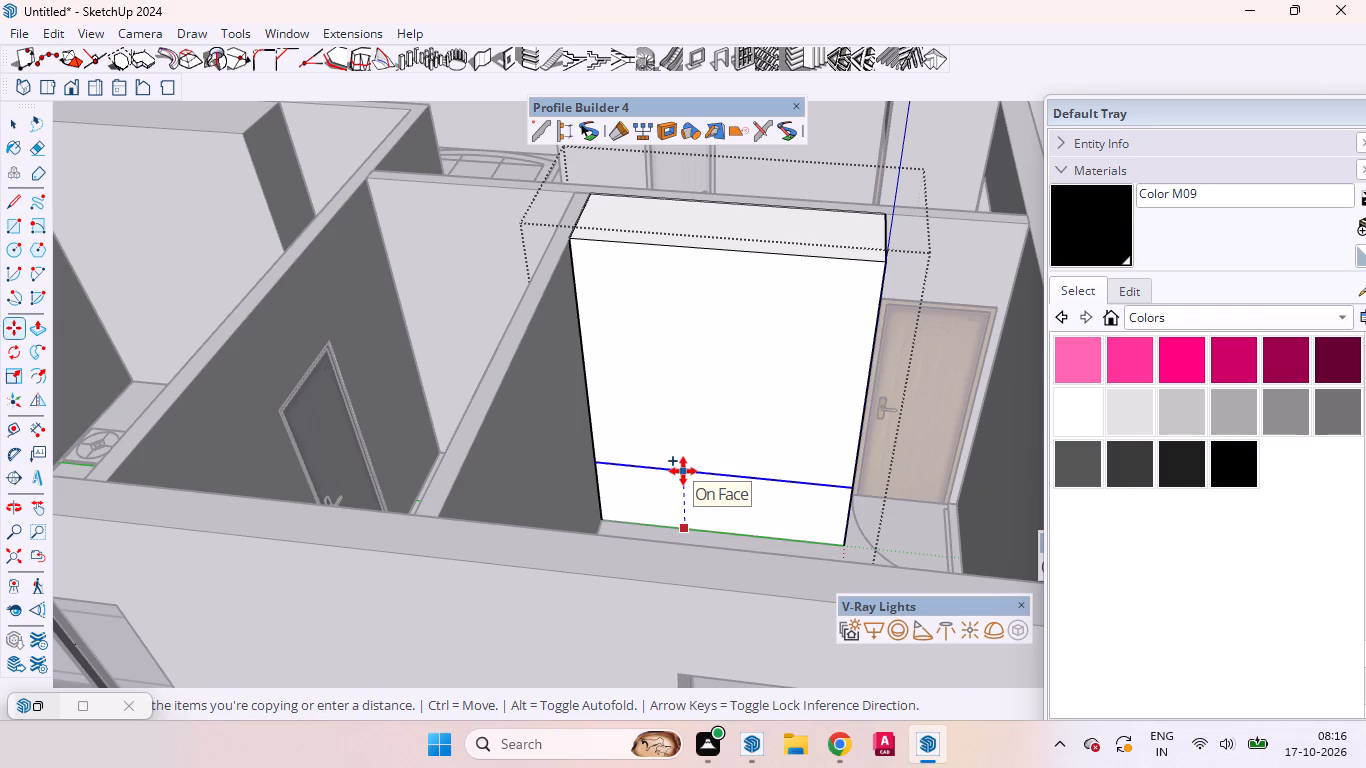
key(4)
key(Return)
key(space)
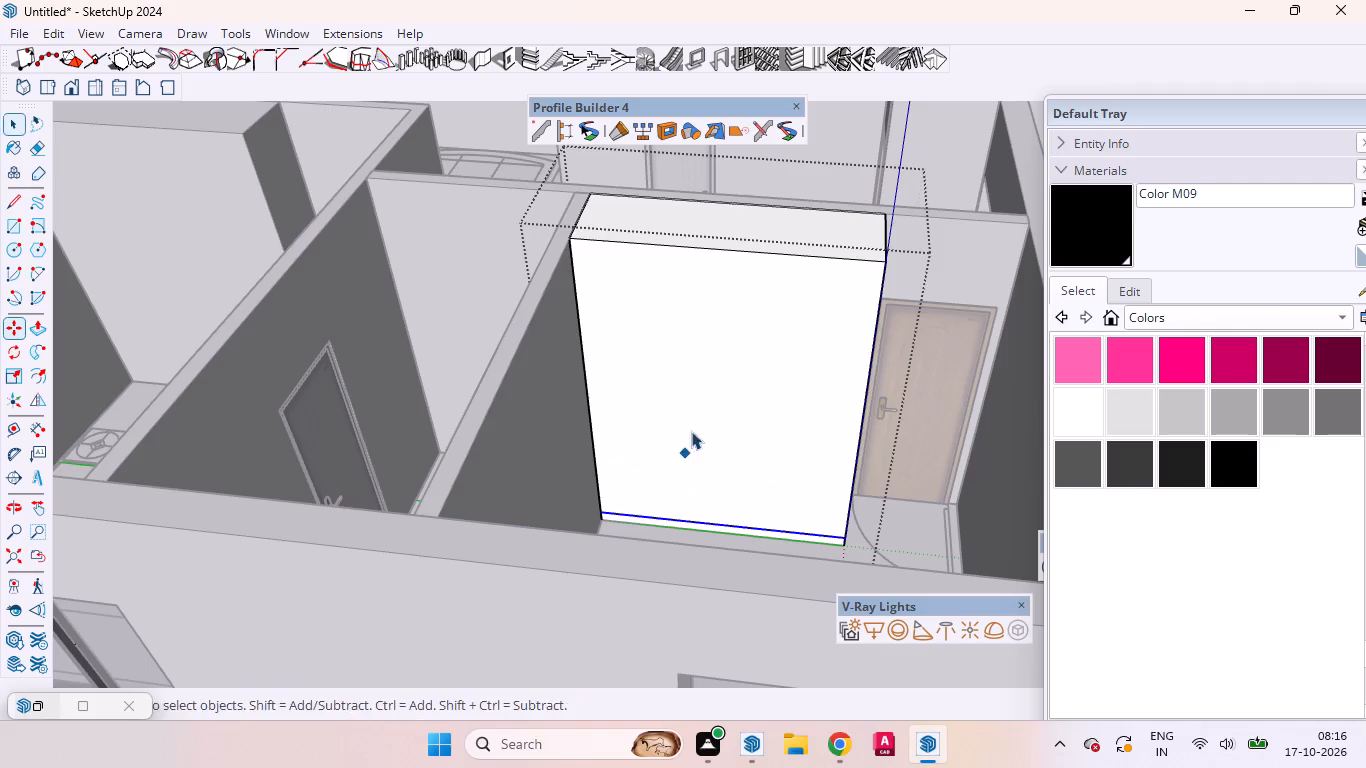
Copy the top edge of the wardrobe's front face down 2" to mark the top band.
click(680, 246)
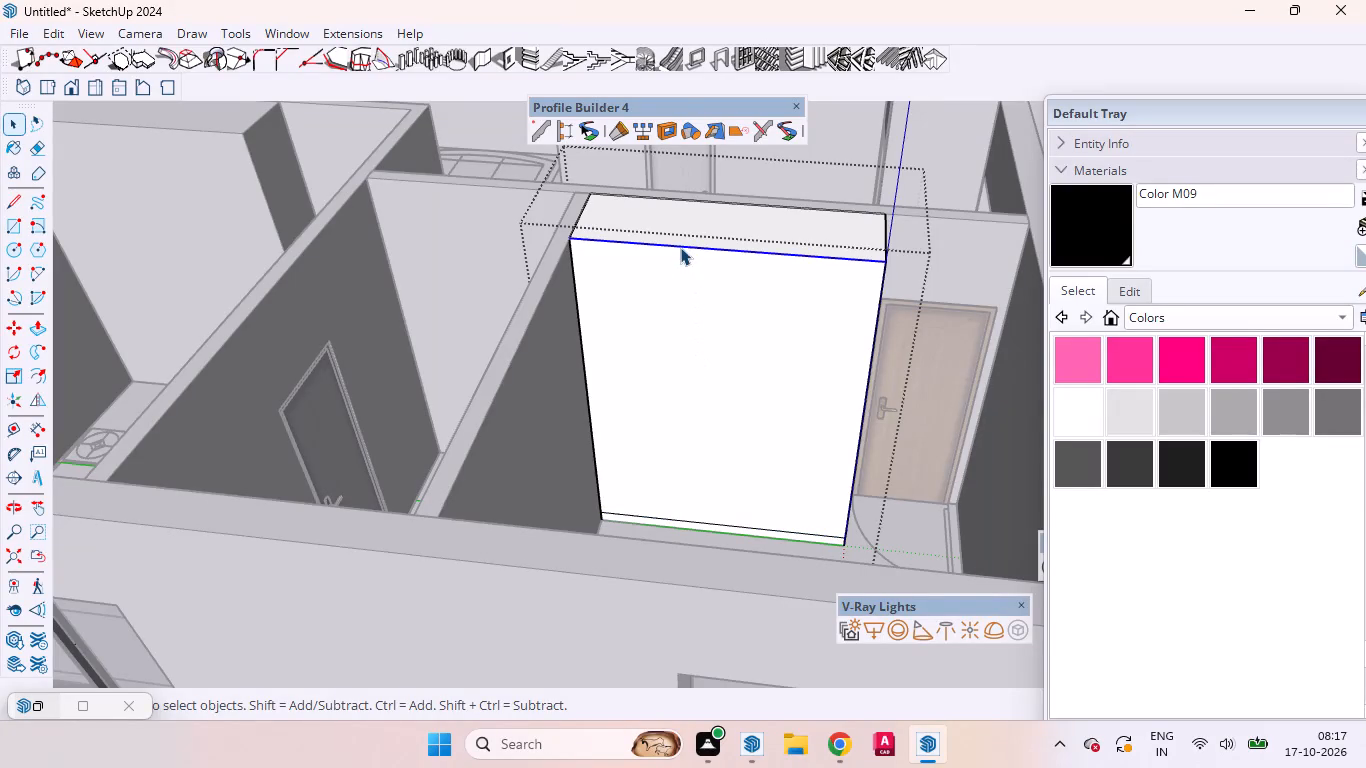
key(m)
click(680, 248)
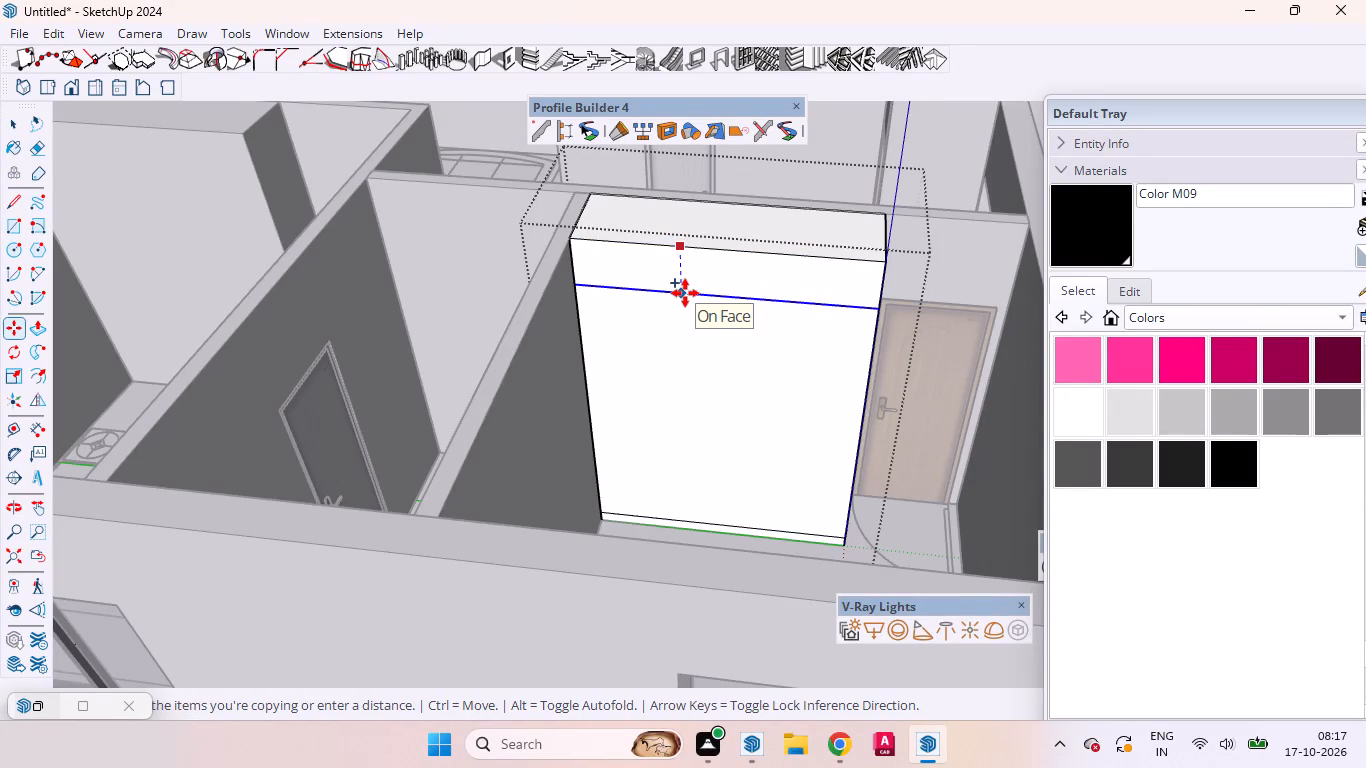
key(2)
key(Return)
key(space)
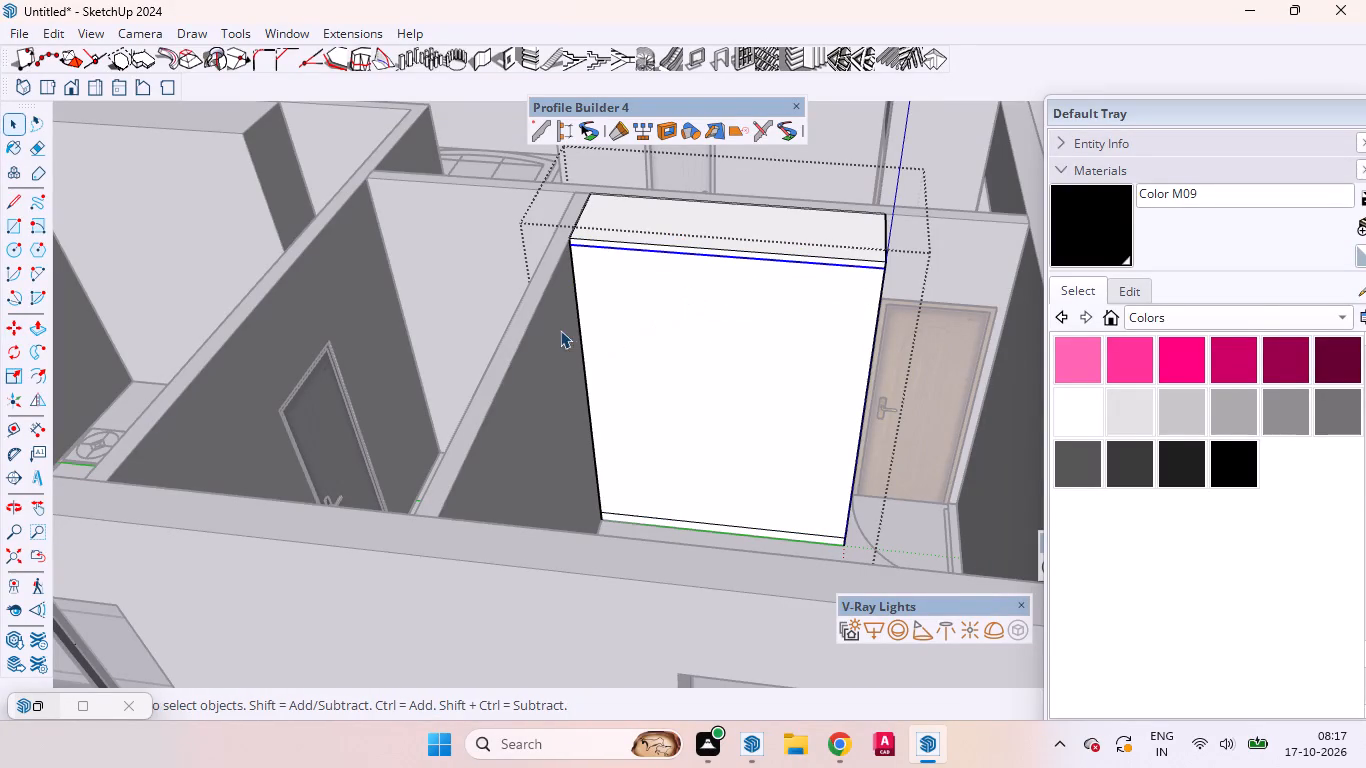
Copy the front face's vertical edge farthest from the wooden door 2" inward to mark the side panel.
click(582, 328)
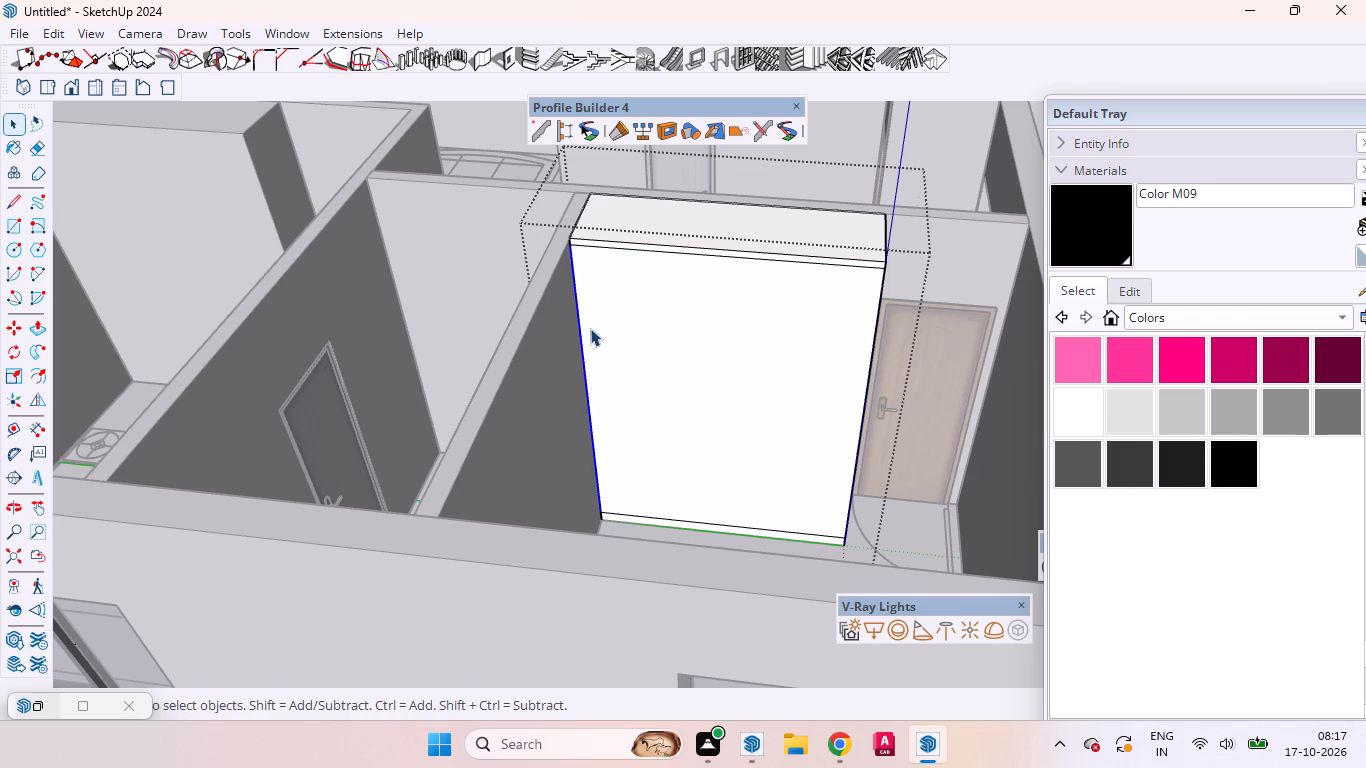
key(m)
click(592, 327)
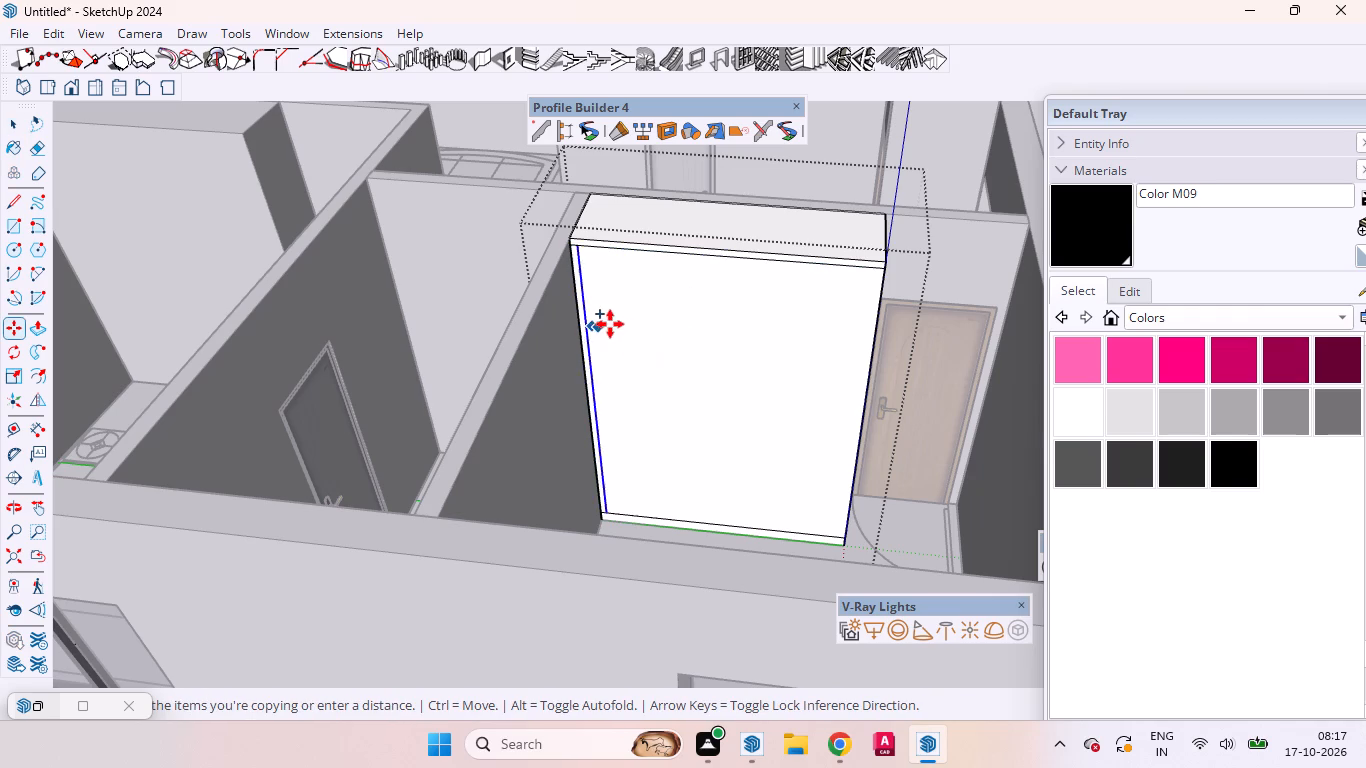
key(2)
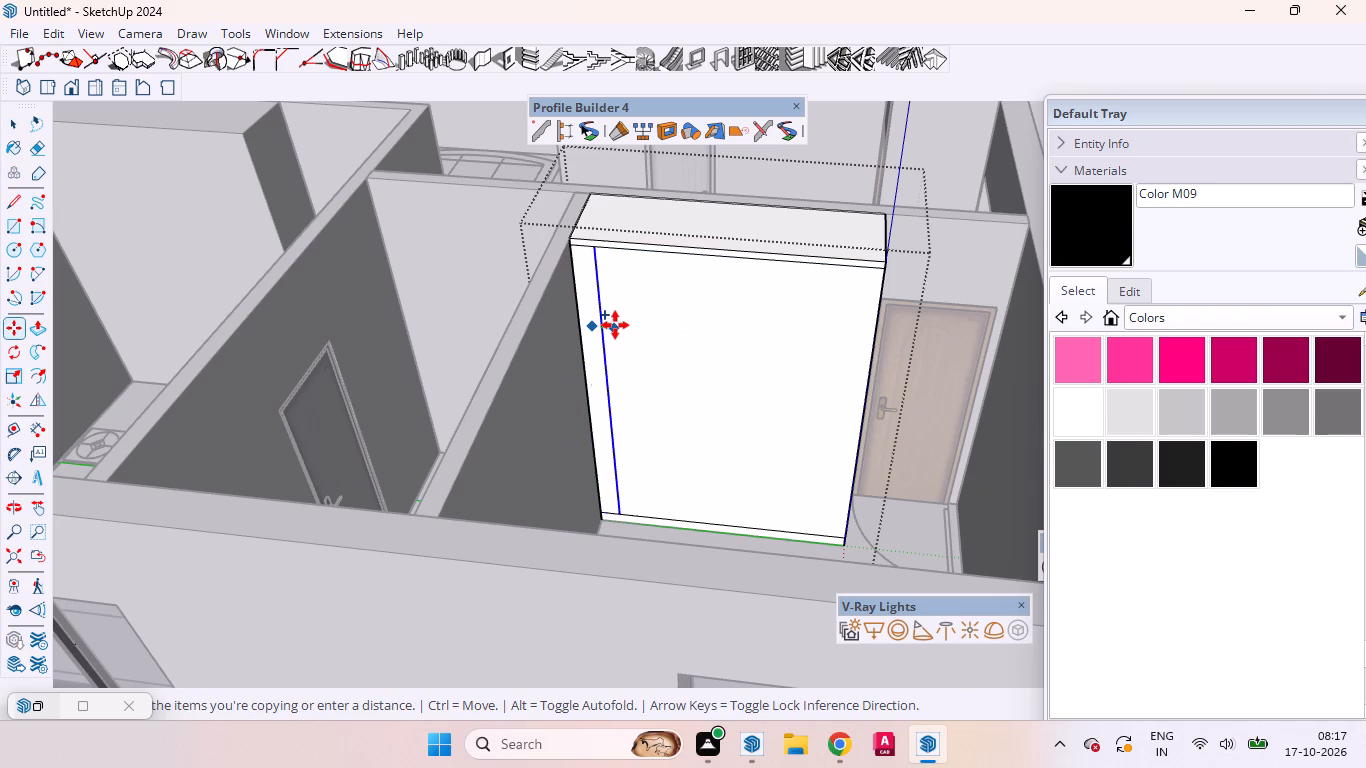
key(Return)
key(space)
Delete the short horizontal line crossing the side panel strip at the wardrobe's upper corner.
scroll(597, 301, up, 7)
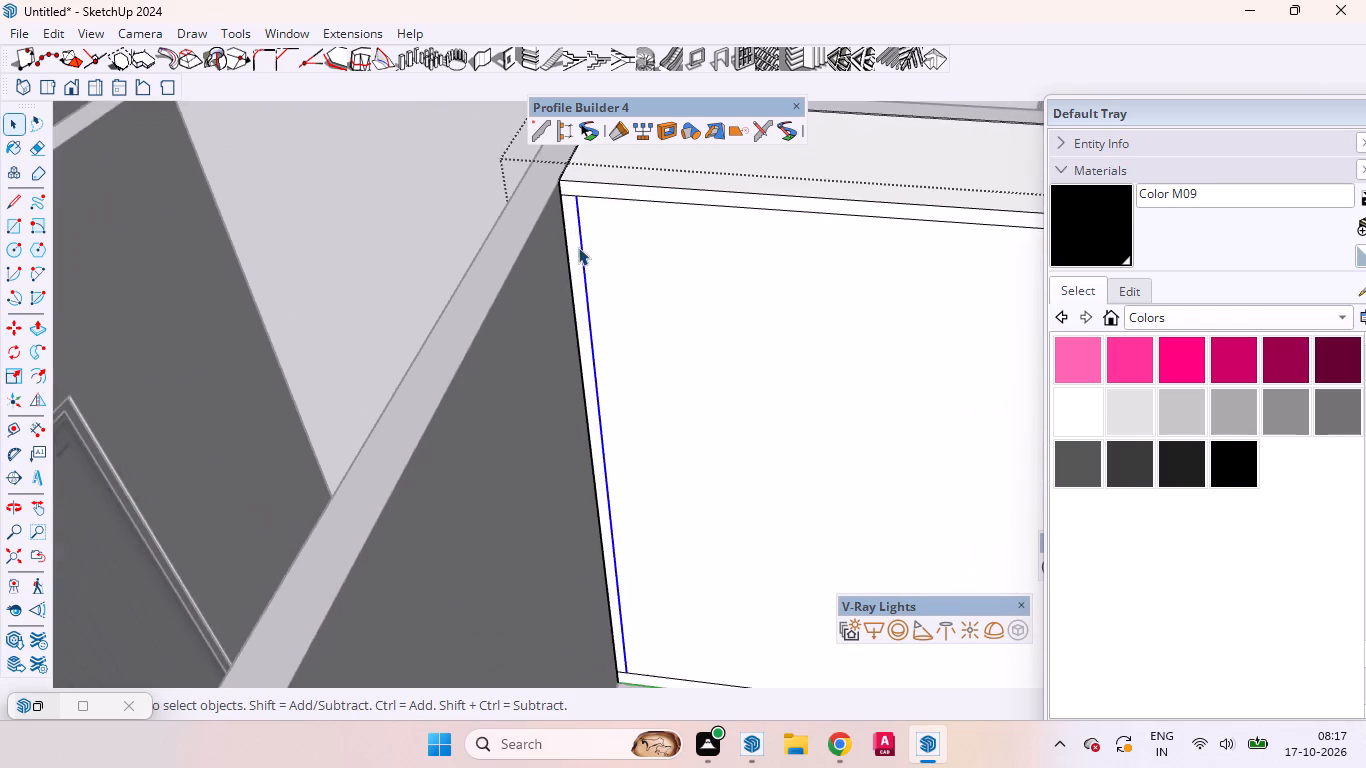
scroll(576, 240, up, 5)
click(568, 174)
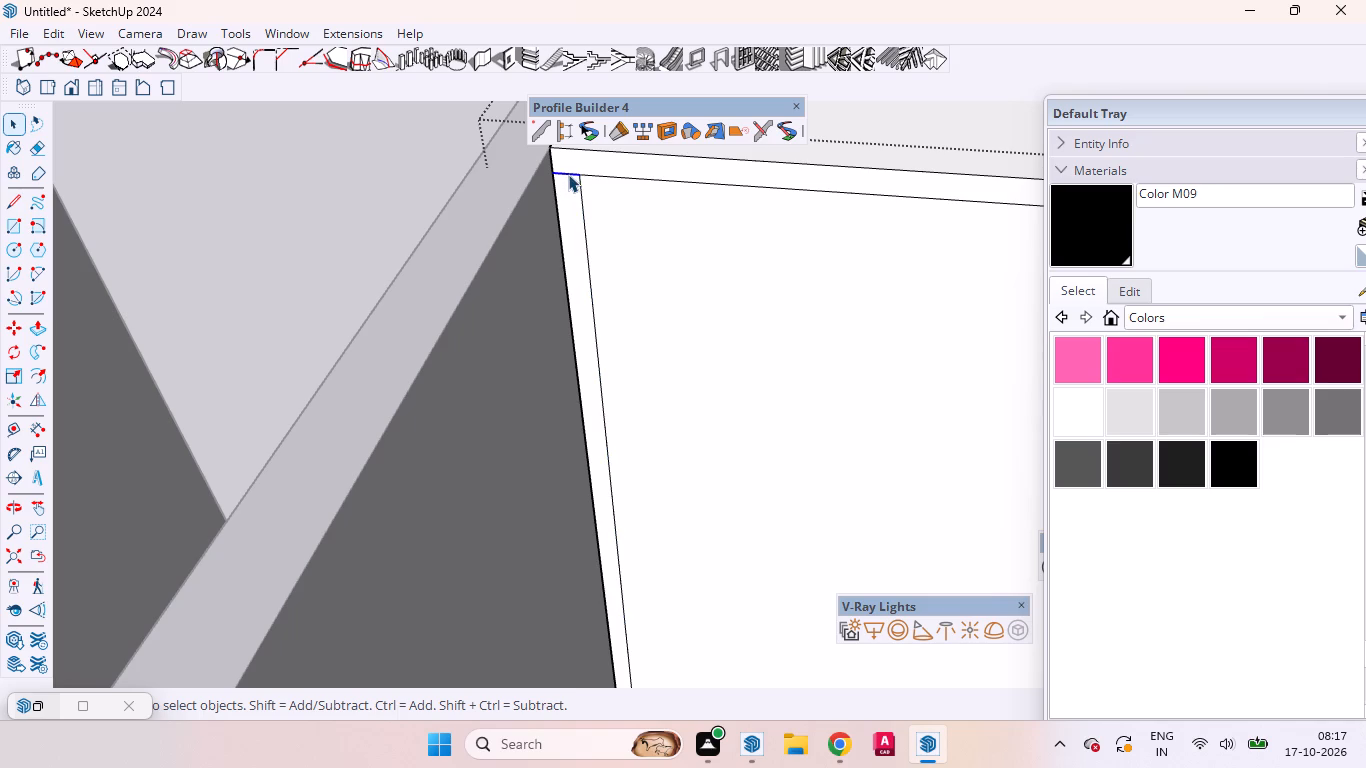
key(Delete)
Push the narrow plinth face at the base of the wardrobe inward 2".
scroll(575, 212, down, 17)
scroll(630, 442, up, 9)
scroll(632, 529, down, 1)
scroll(632, 529, up, 13)
scroll(637, 538, down, 3)
click(644, 538)
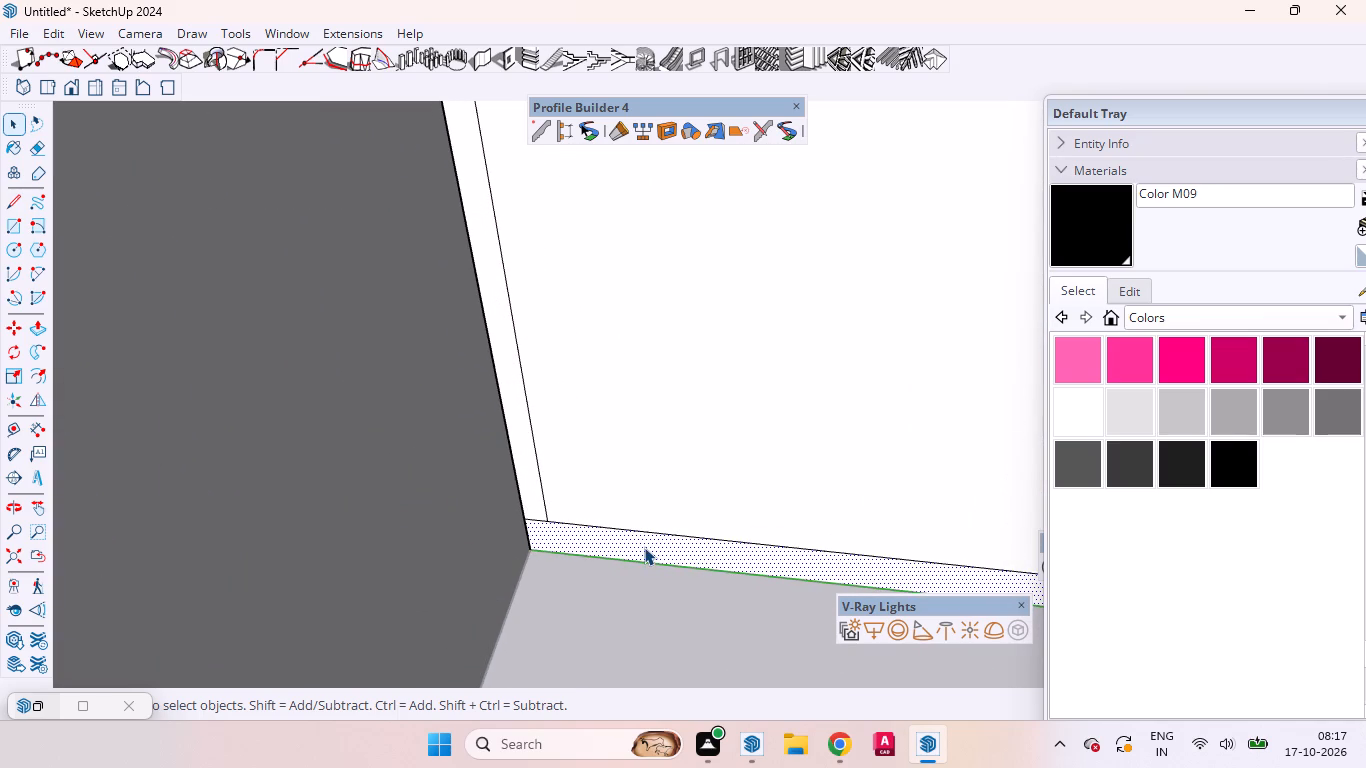
key(p)
click(644, 547)
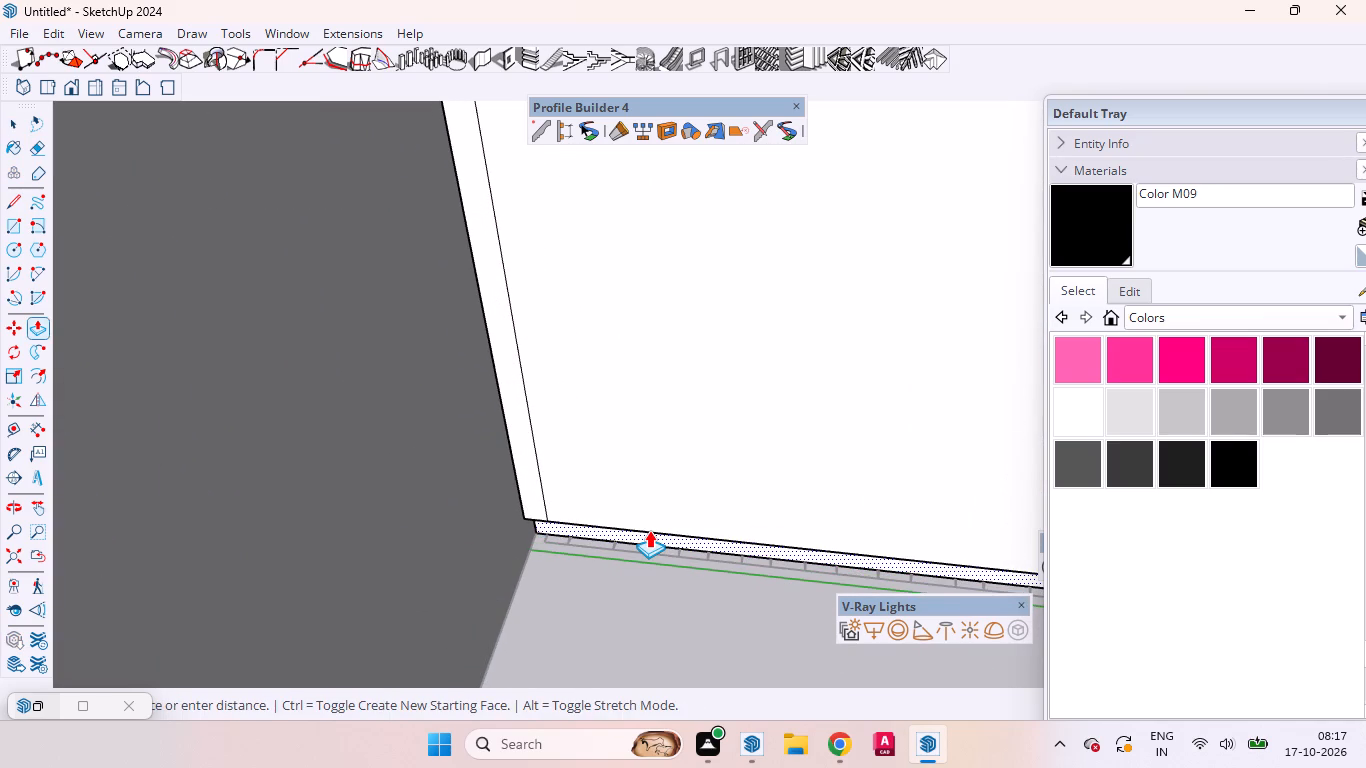
key(2)
key(Return)
key(space)
Divide the line beneath the wardrobe's top band into 4 equal segments.
scroll(649, 534, down, 7)
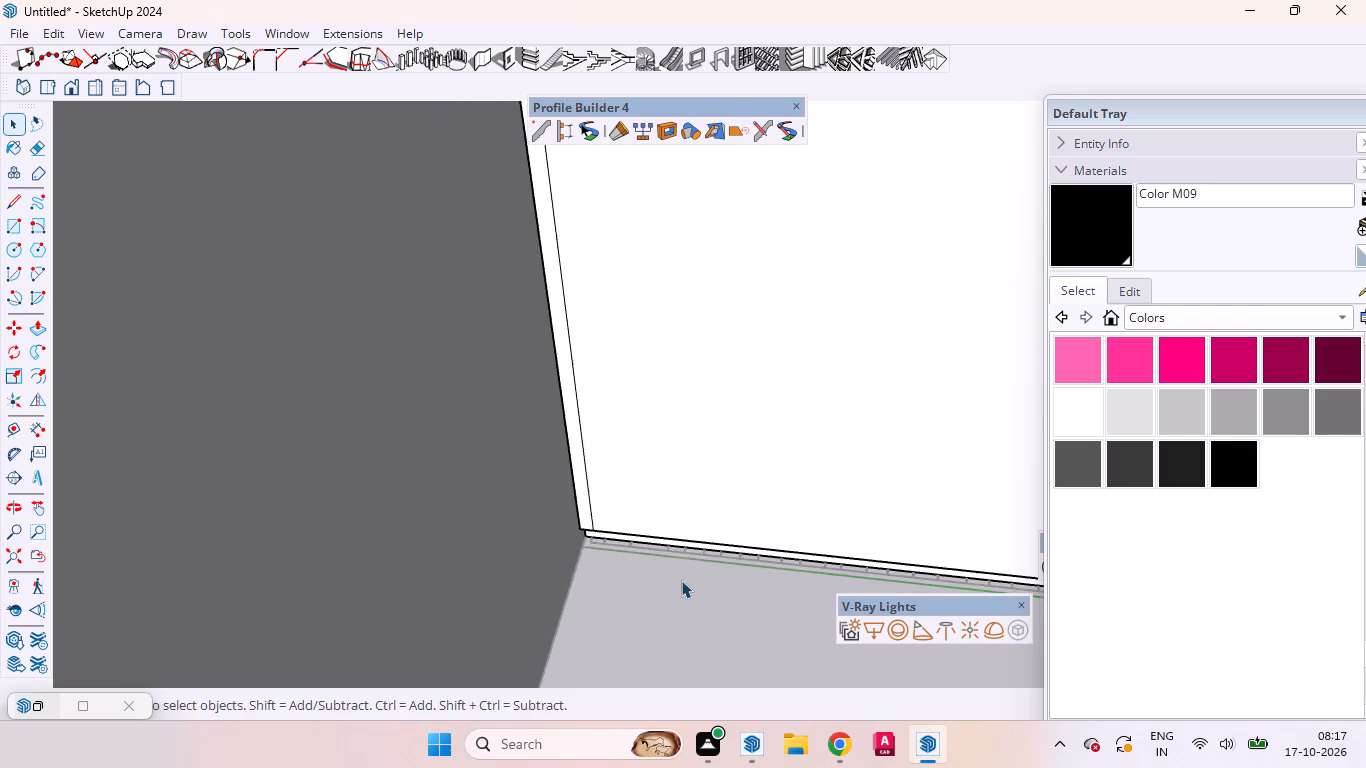
scroll(681, 580, down, 8)
scroll(655, 478, down, 4)
scroll(655, 478, up, 2)
scroll(655, 478, down, 1)
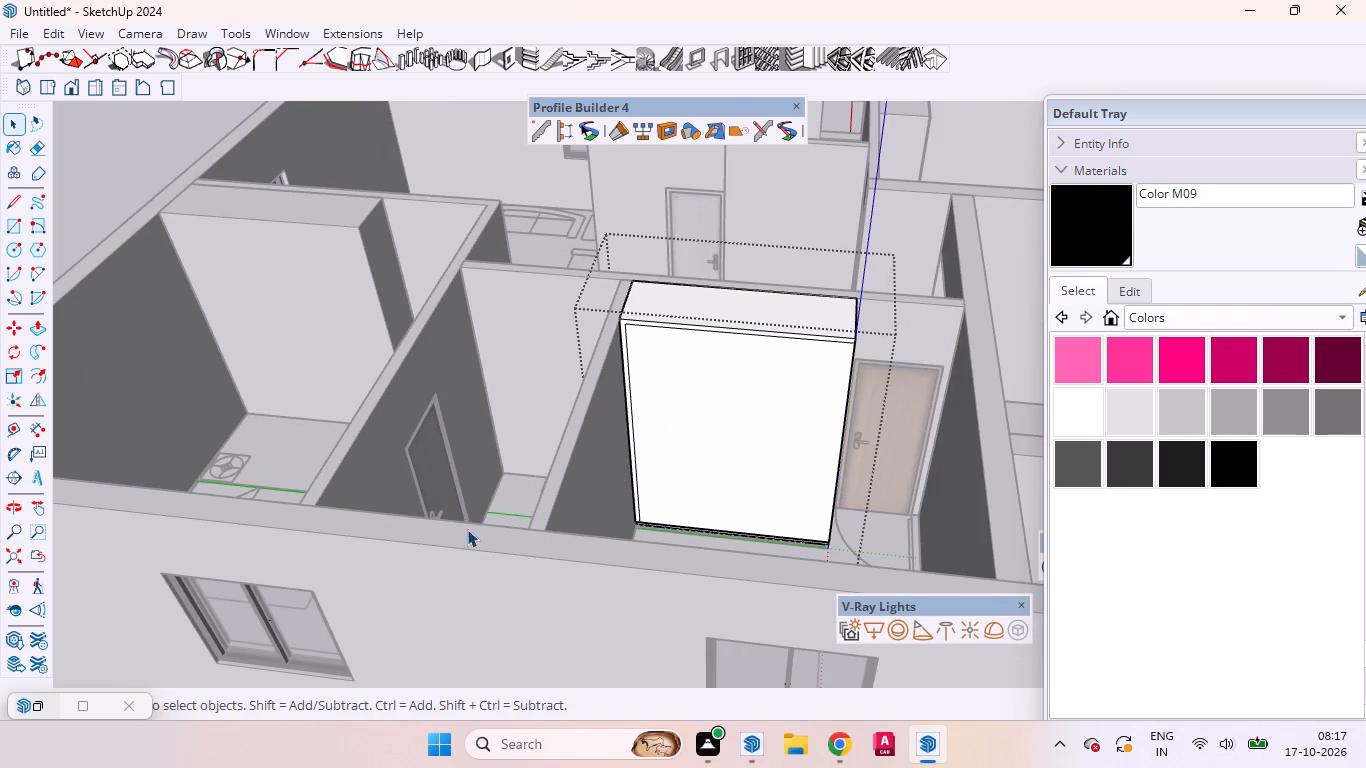
scroll(308, 704, up, 1)
scroll(308, 704, down, 1)
scroll(308, 704, up, 4)
scroll(710, 319, up, 9)
scroll(801, 332, down, 2)
scroll(802, 332, up, 2)
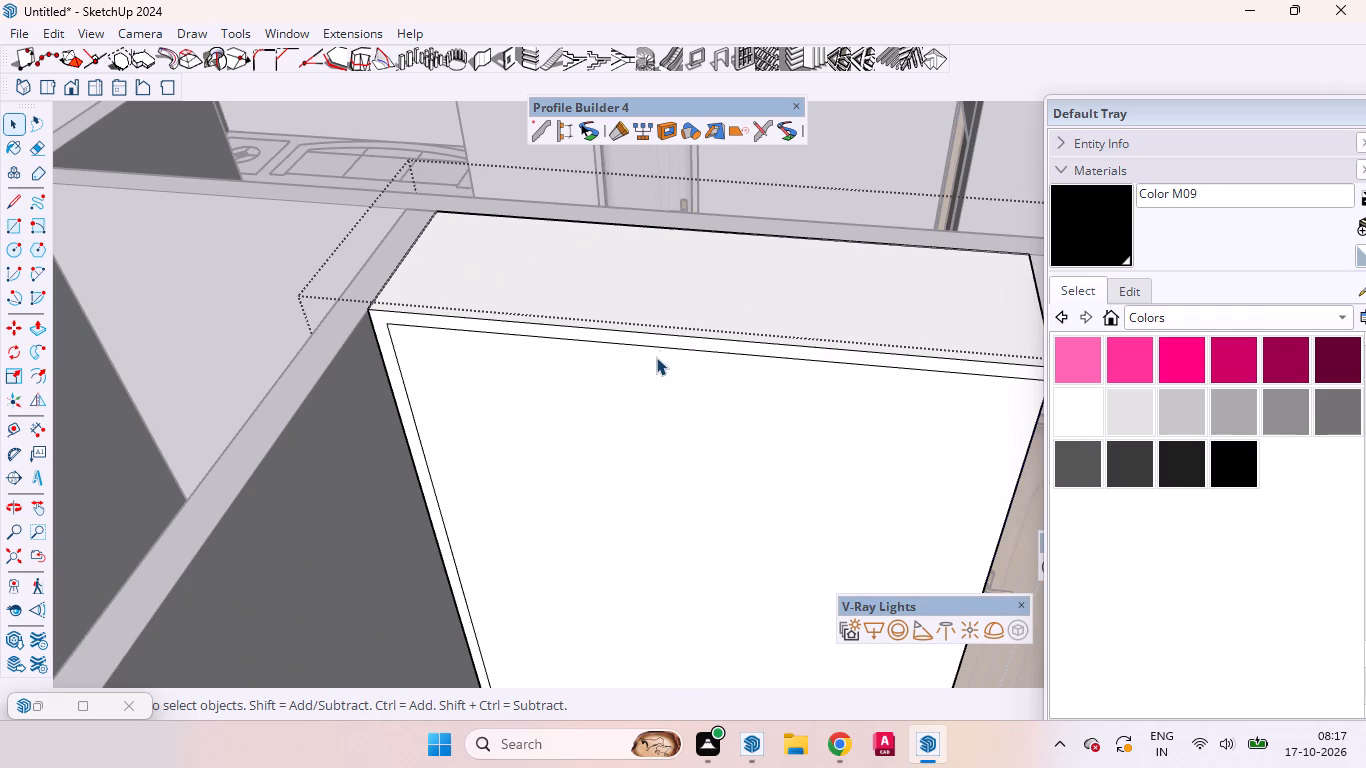
click(660, 348)
right_click(658, 351)
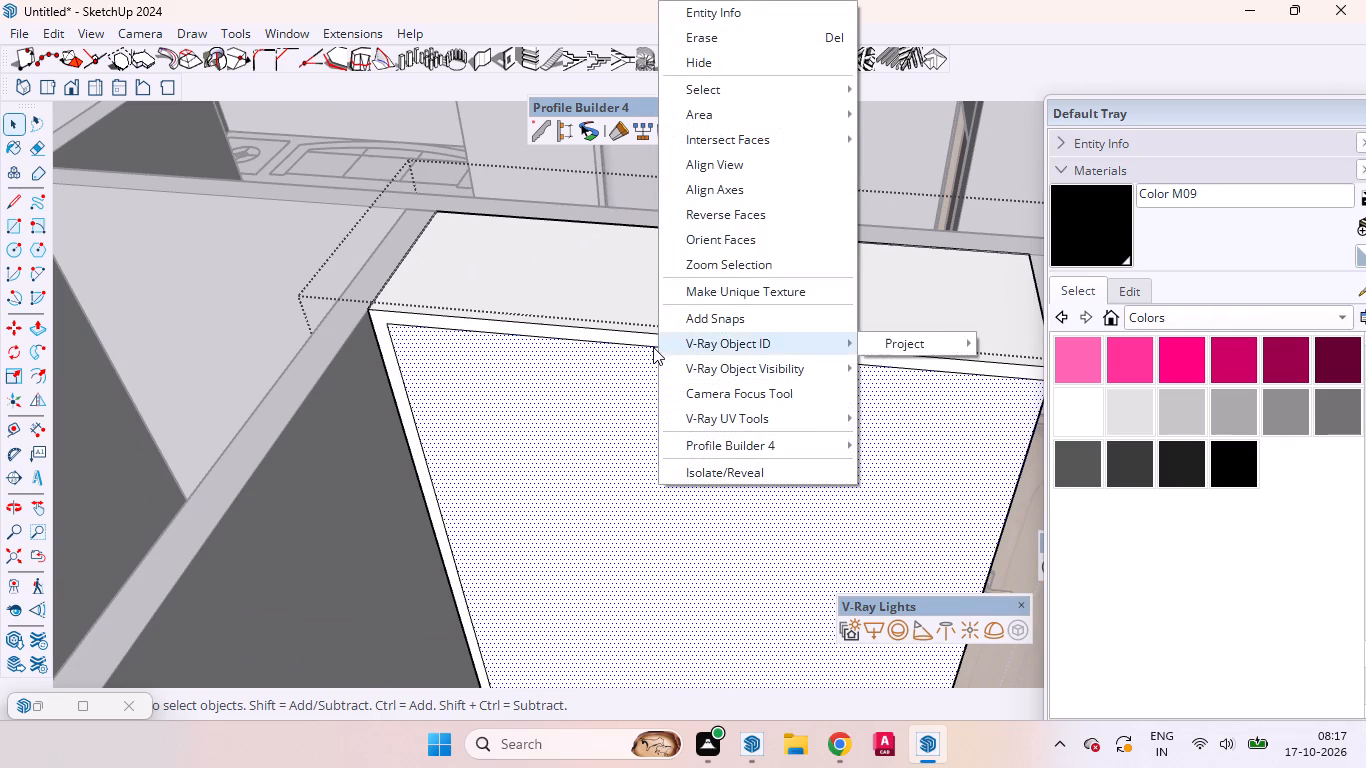
click(633, 351)
click(633, 343)
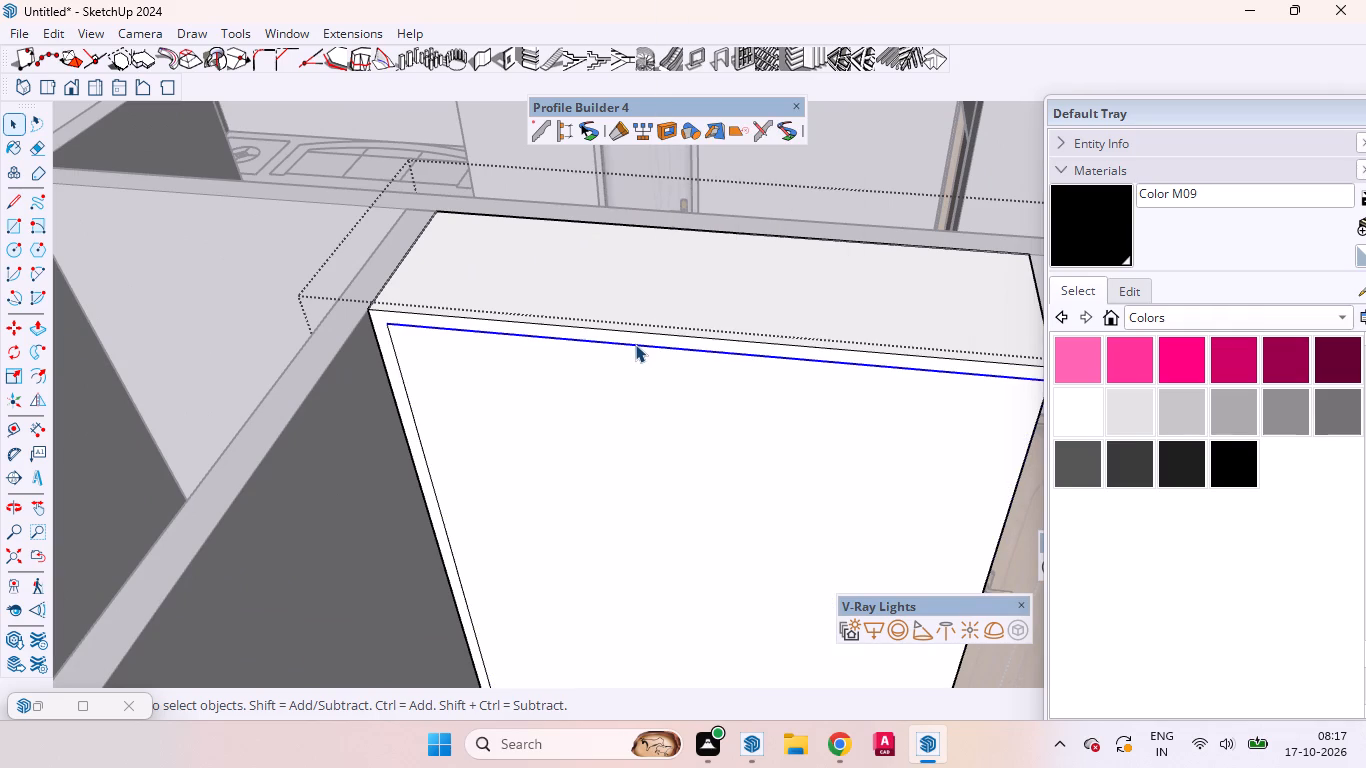
right_click(635, 344)
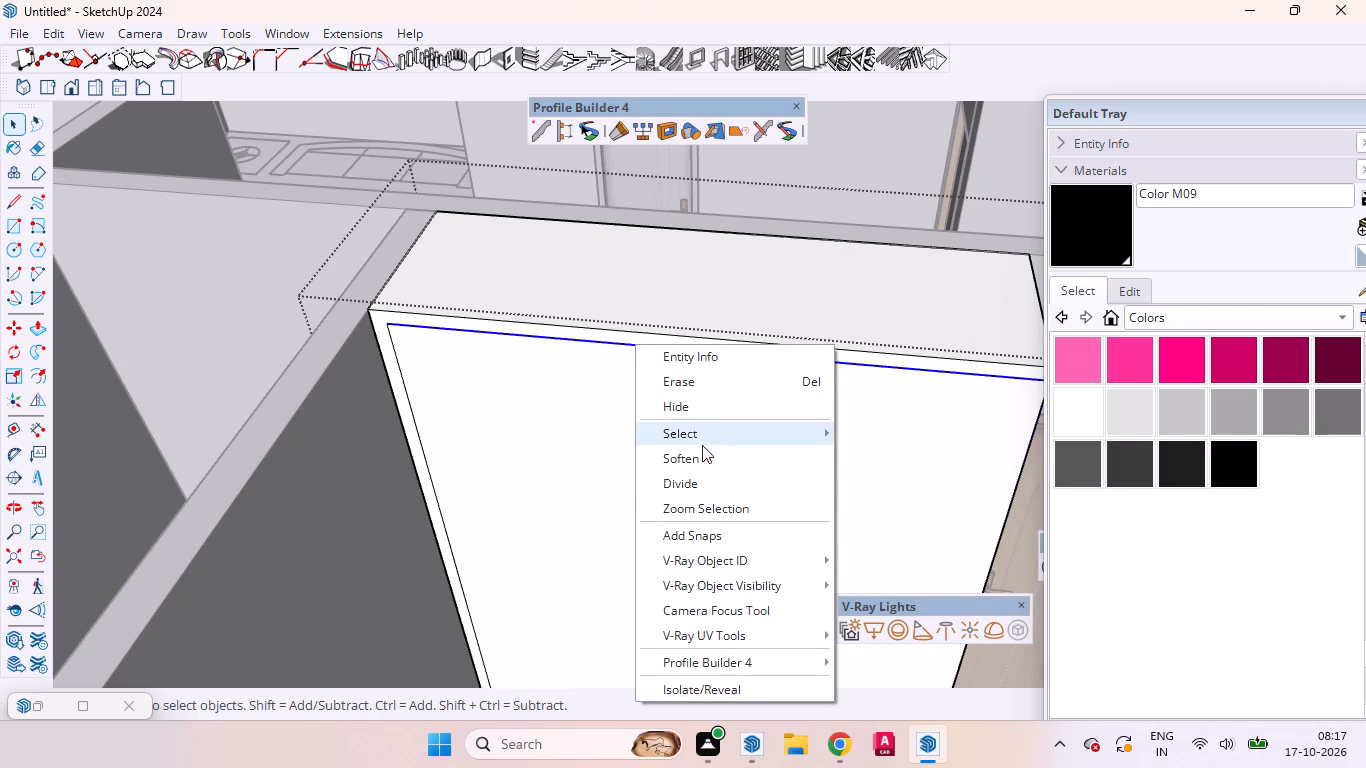
click(702, 474)
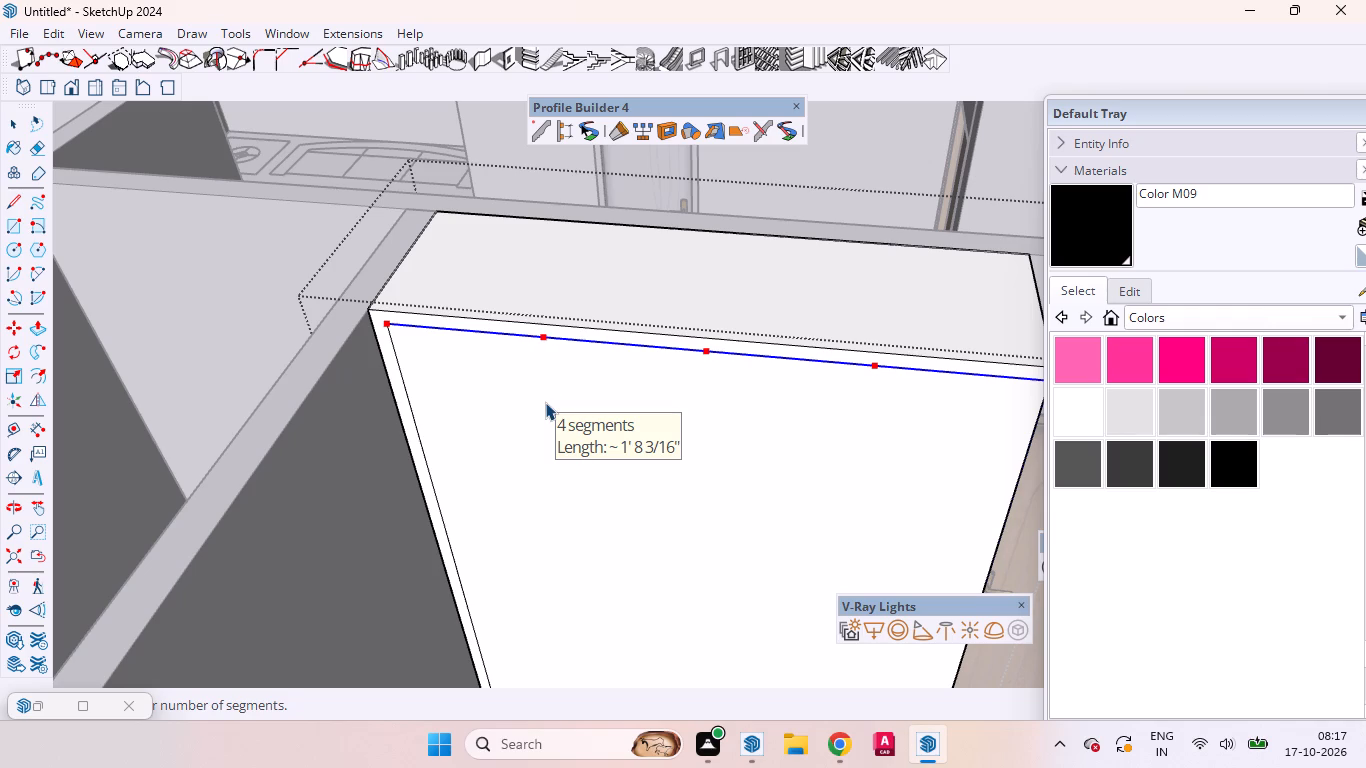
click(545, 402)
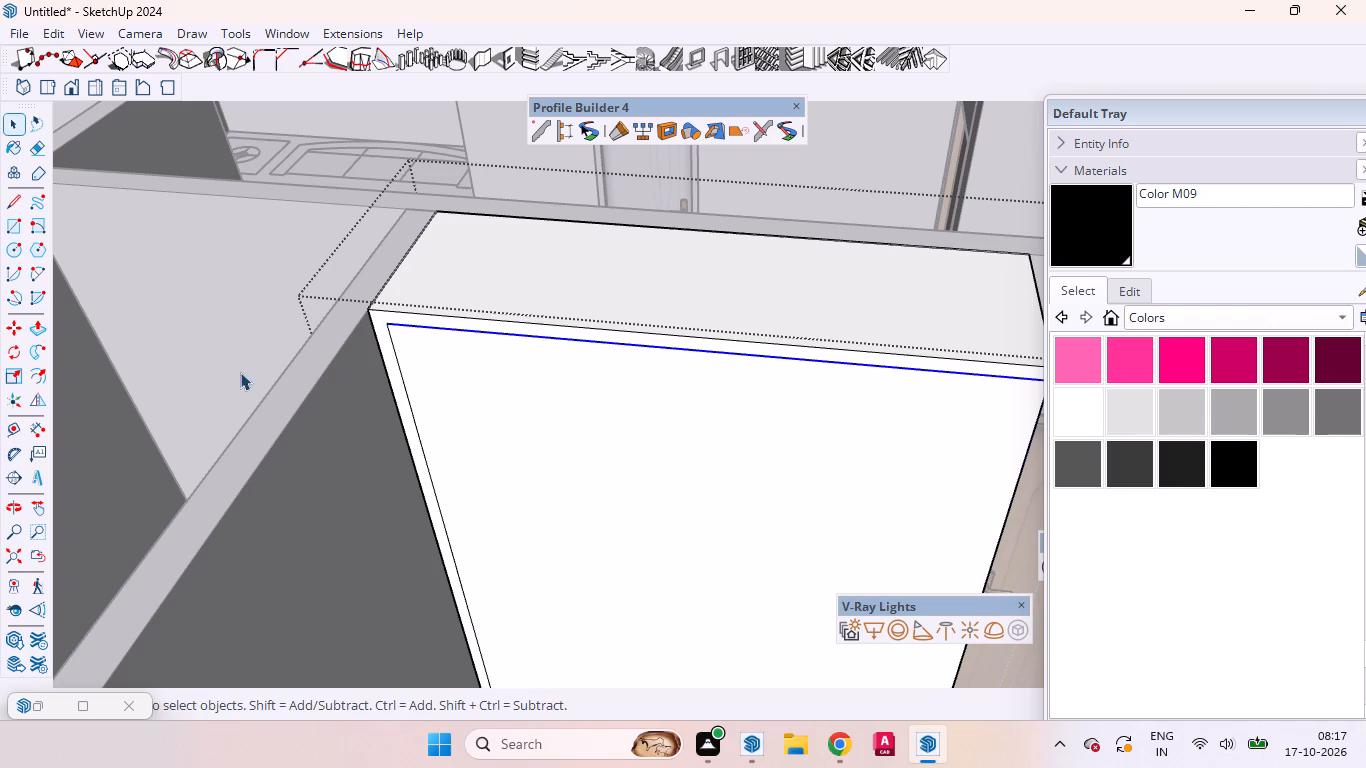
Draw three vertical lines from the division points down to the plinth to outline four doors, and leave the wardrobe's editing mode.
click(14, 201)
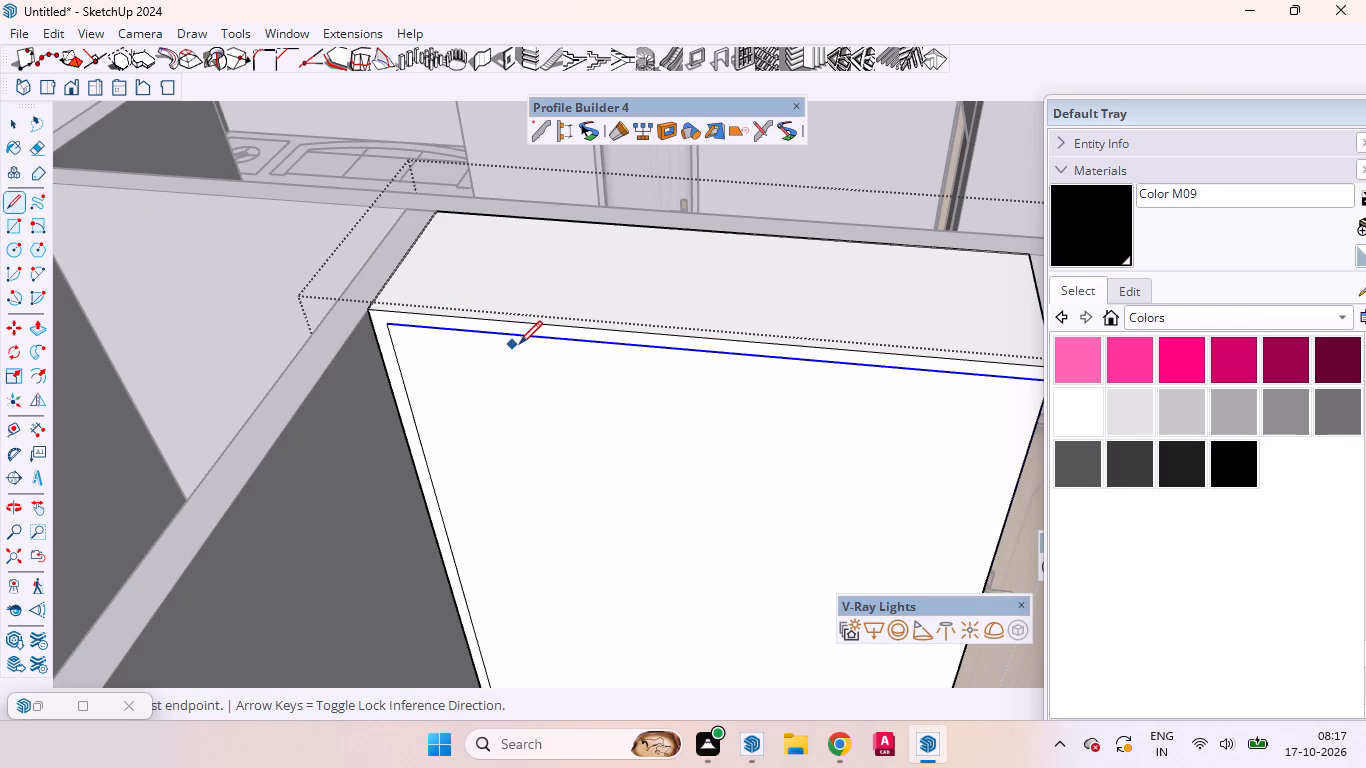
click(542, 334)
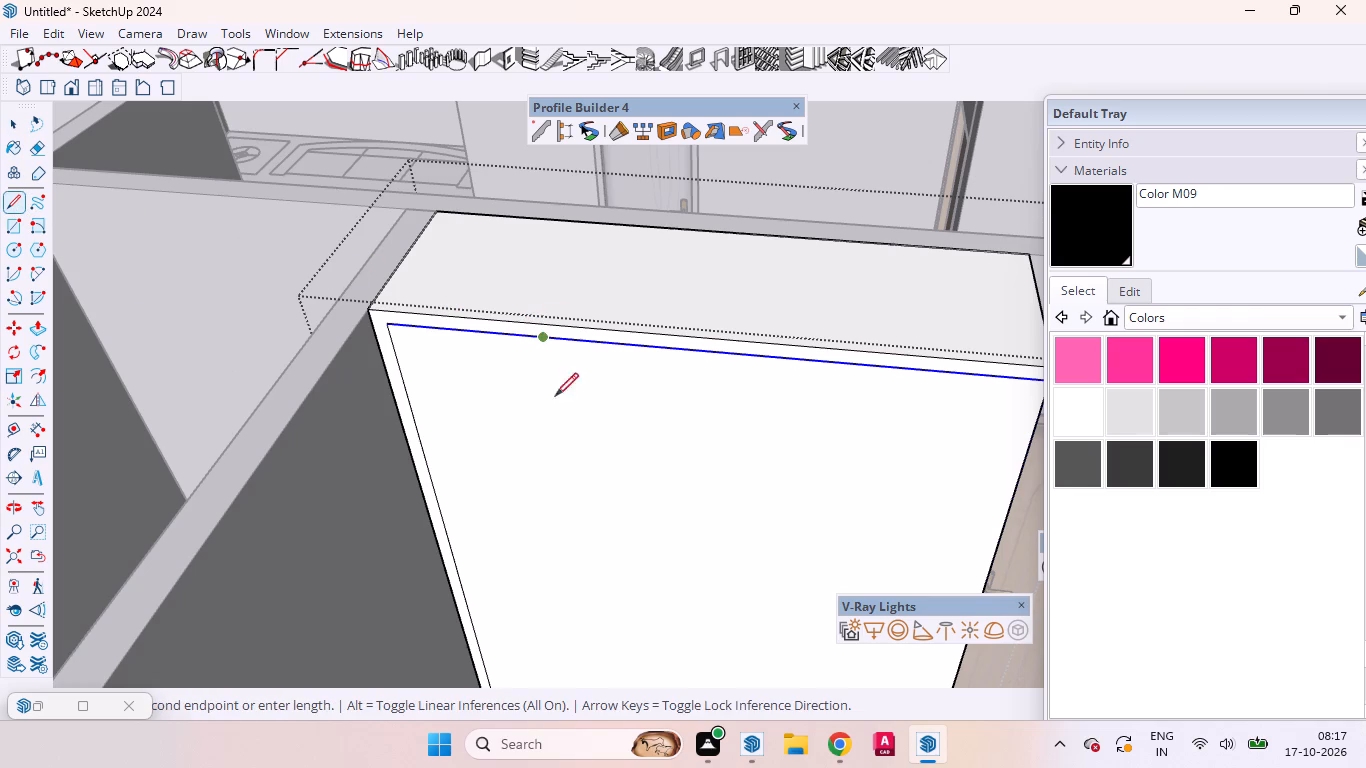
scroll(571, 490, down, 13)
scroll(571, 530, up, 5)
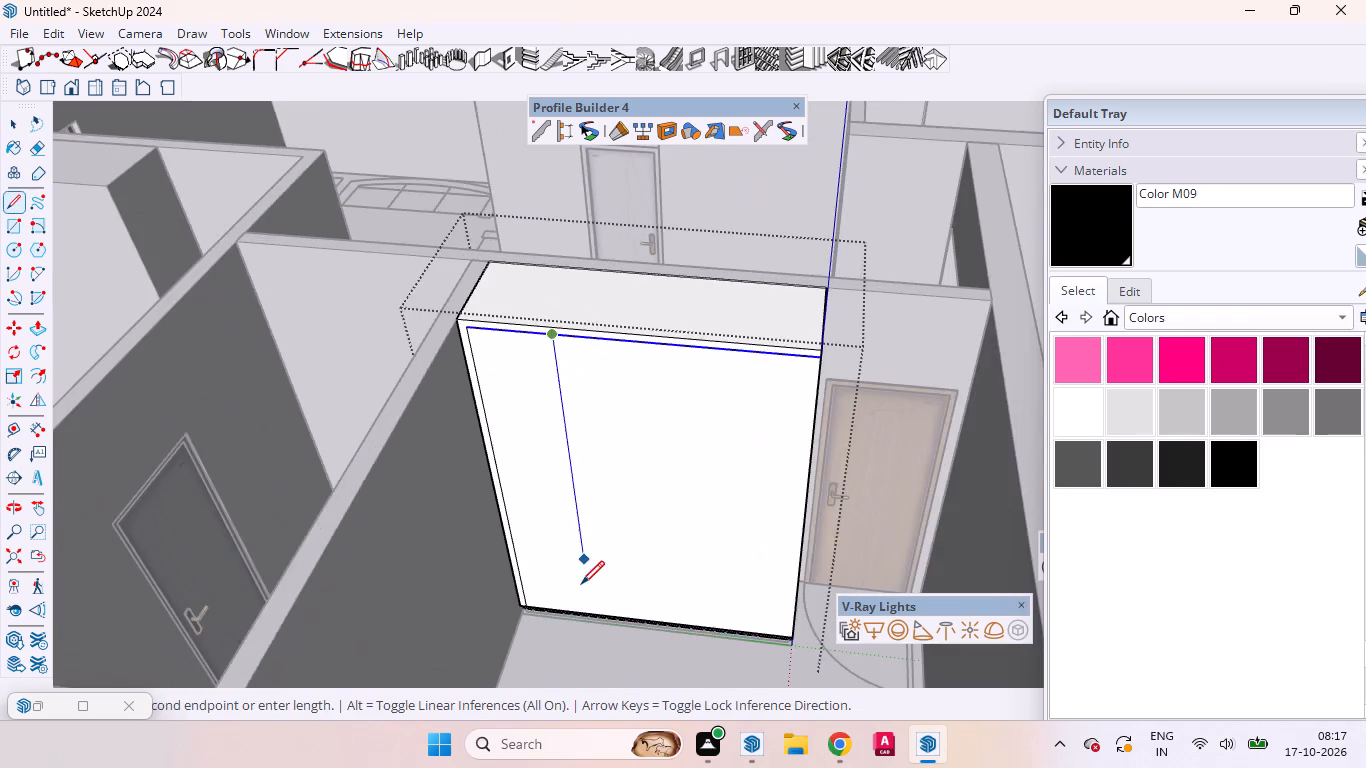
scroll(581, 589, up, 3)
scroll(581, 589, down, 1)
scroll(583, 600, up, 6)
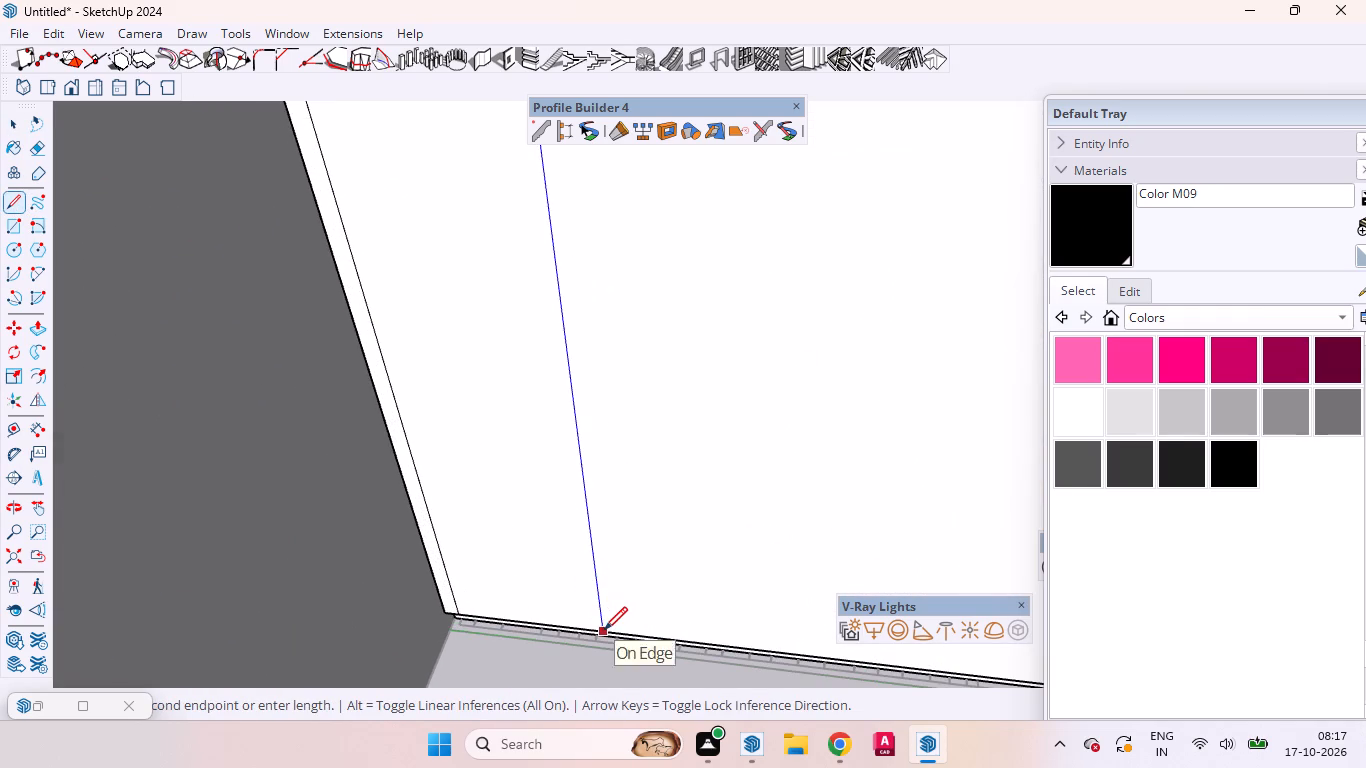
click(604, 630)
scroll(598, 630, down, 1)
scroll(598, 630, up, 4)
scroll(598, 630, down, 6)
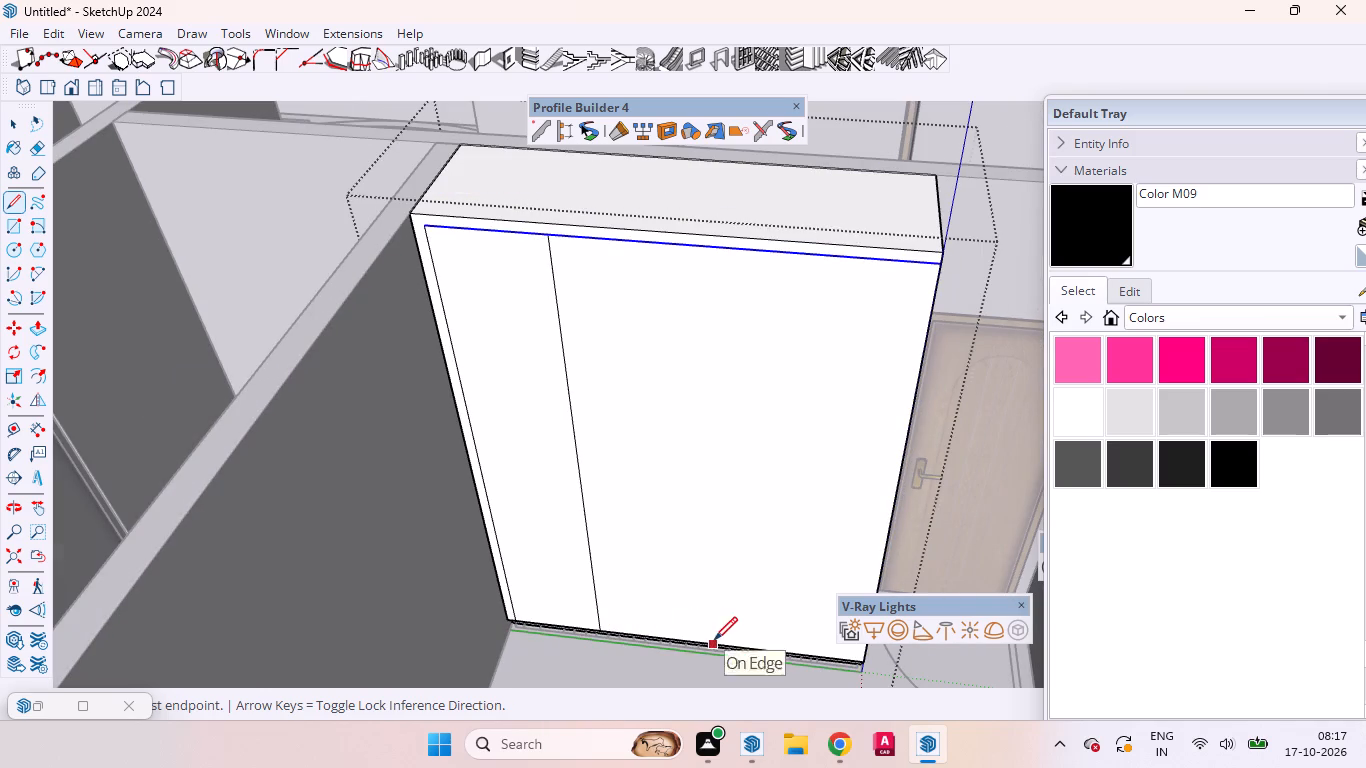
click(675, 245)
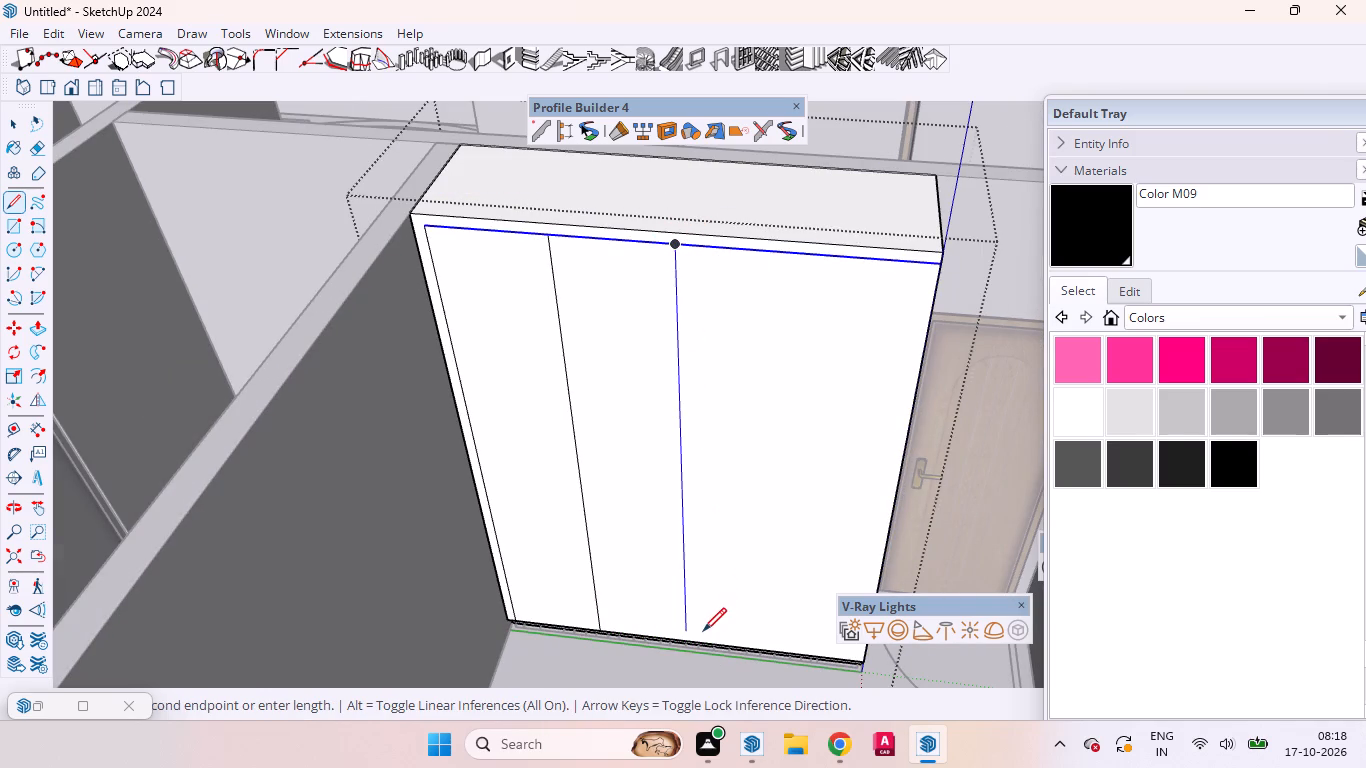
click(695, 639)
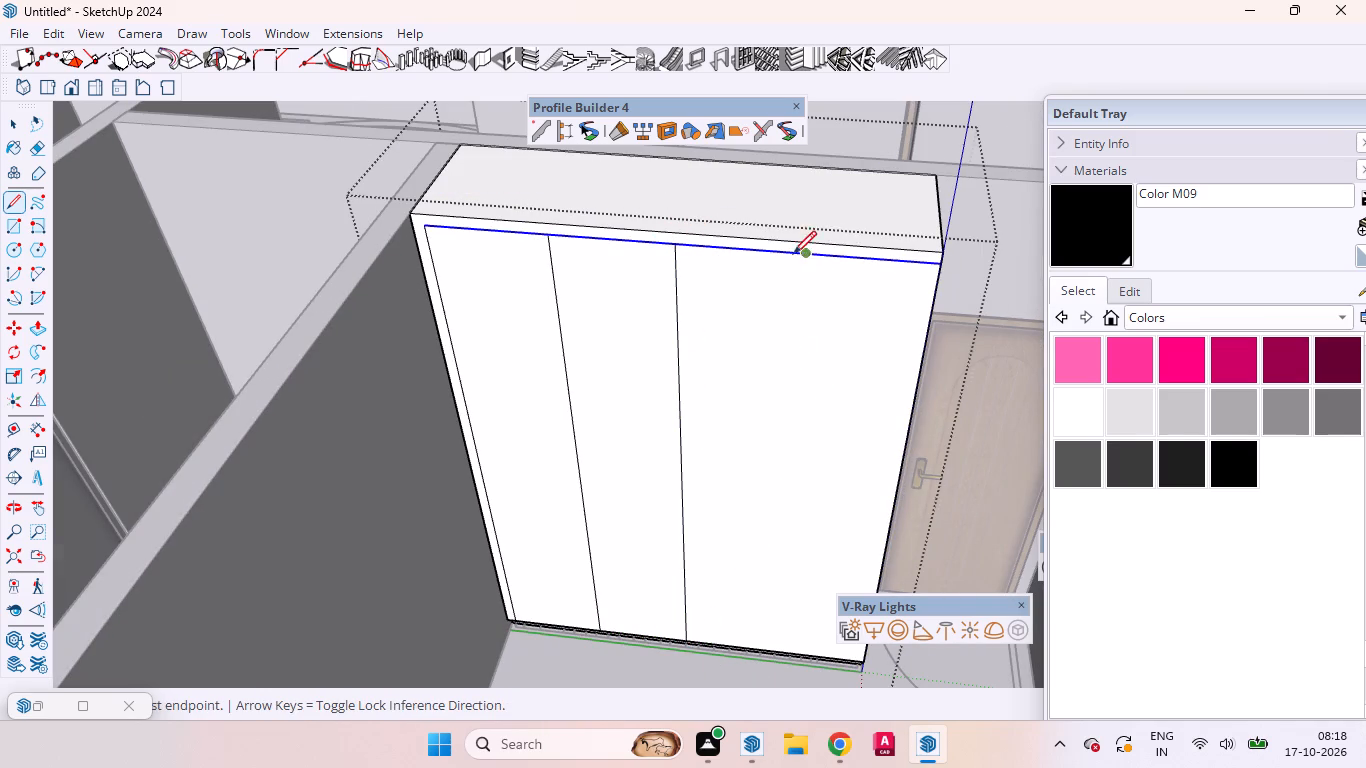
click(799, 254)
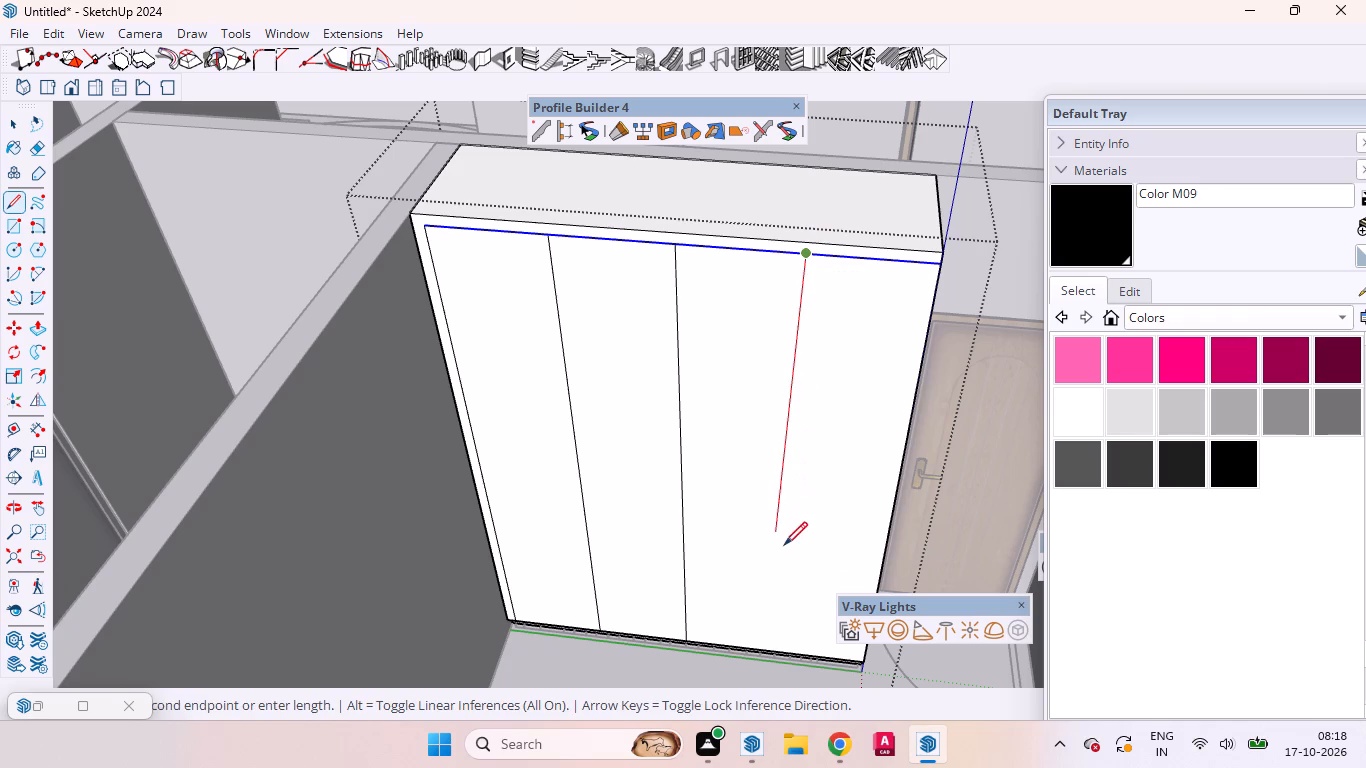
click(777, 647)
scroll(796, 502, down, 4)
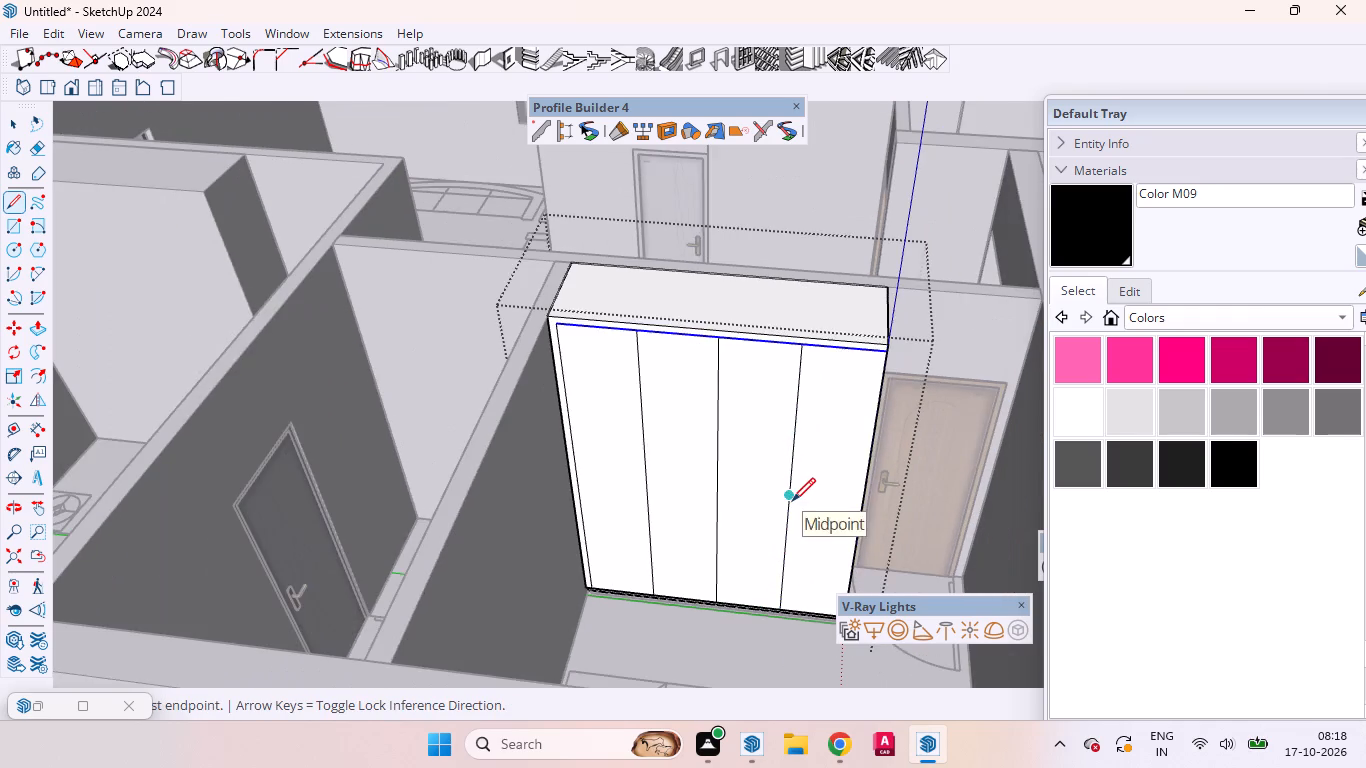
scroll(792, 501, down, 3)
scroll(650, 472, down, 3)
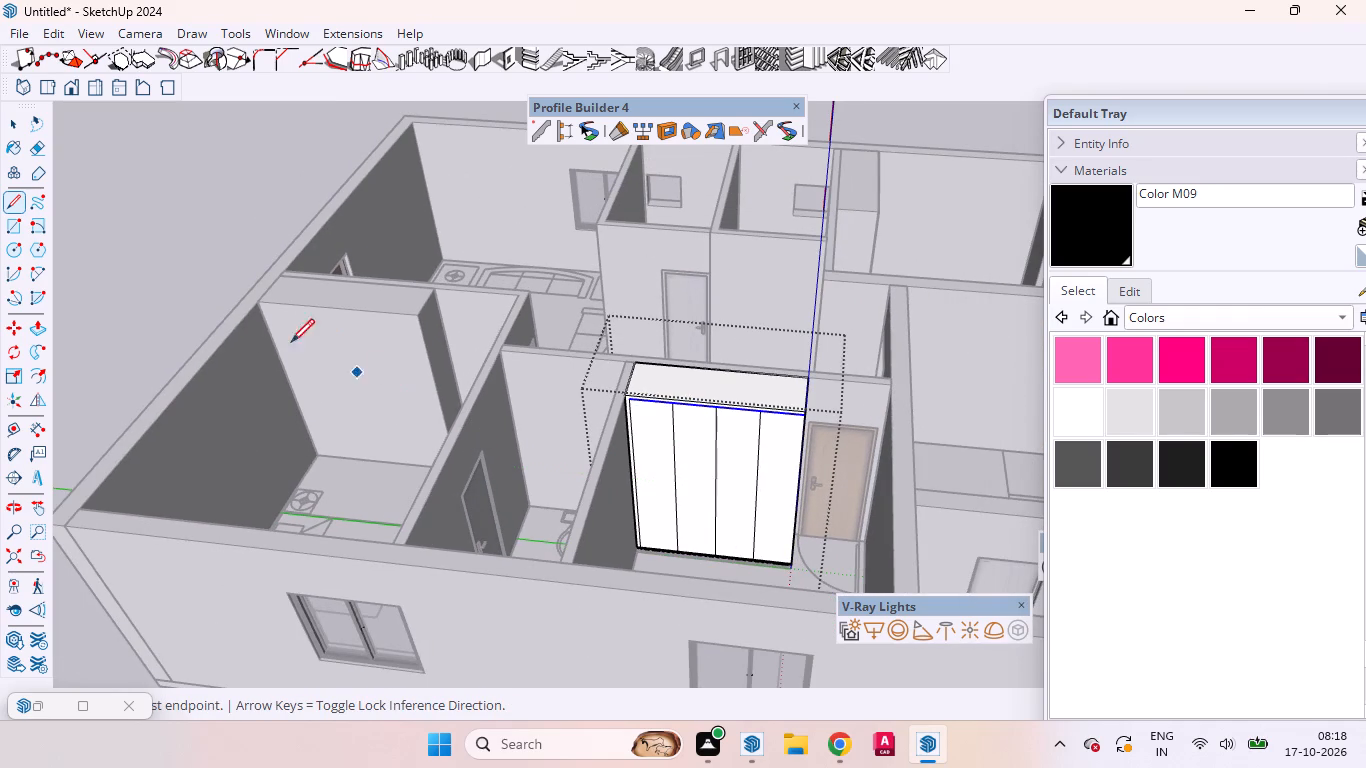
click(10, 119)
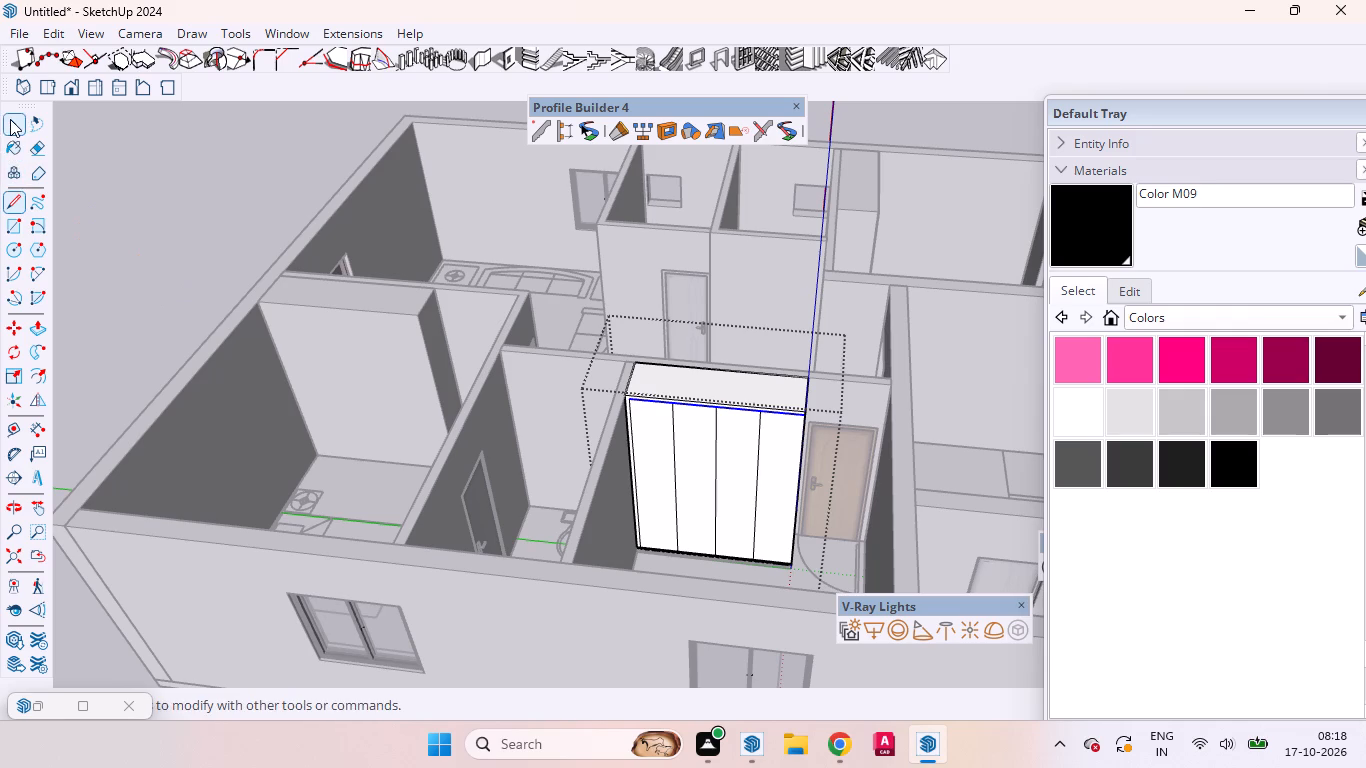
double_click(99, 206)
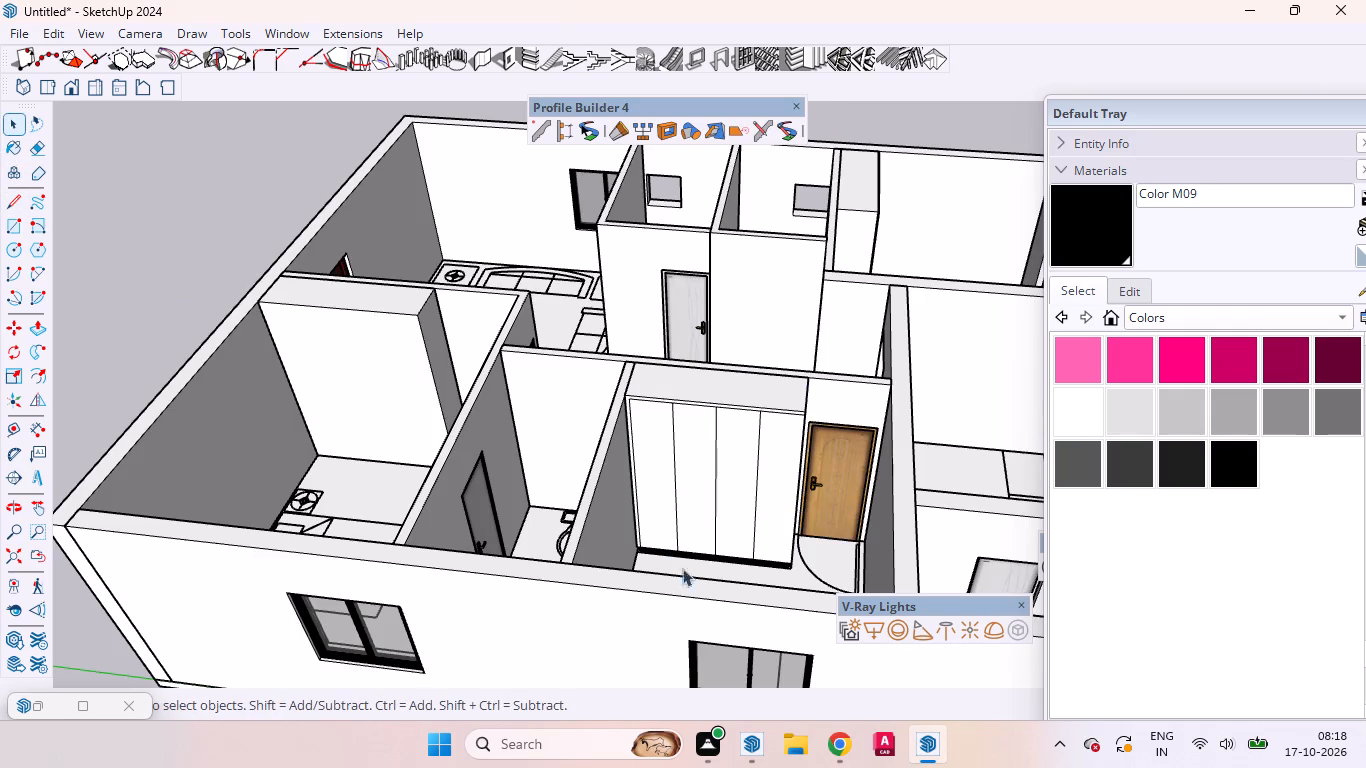
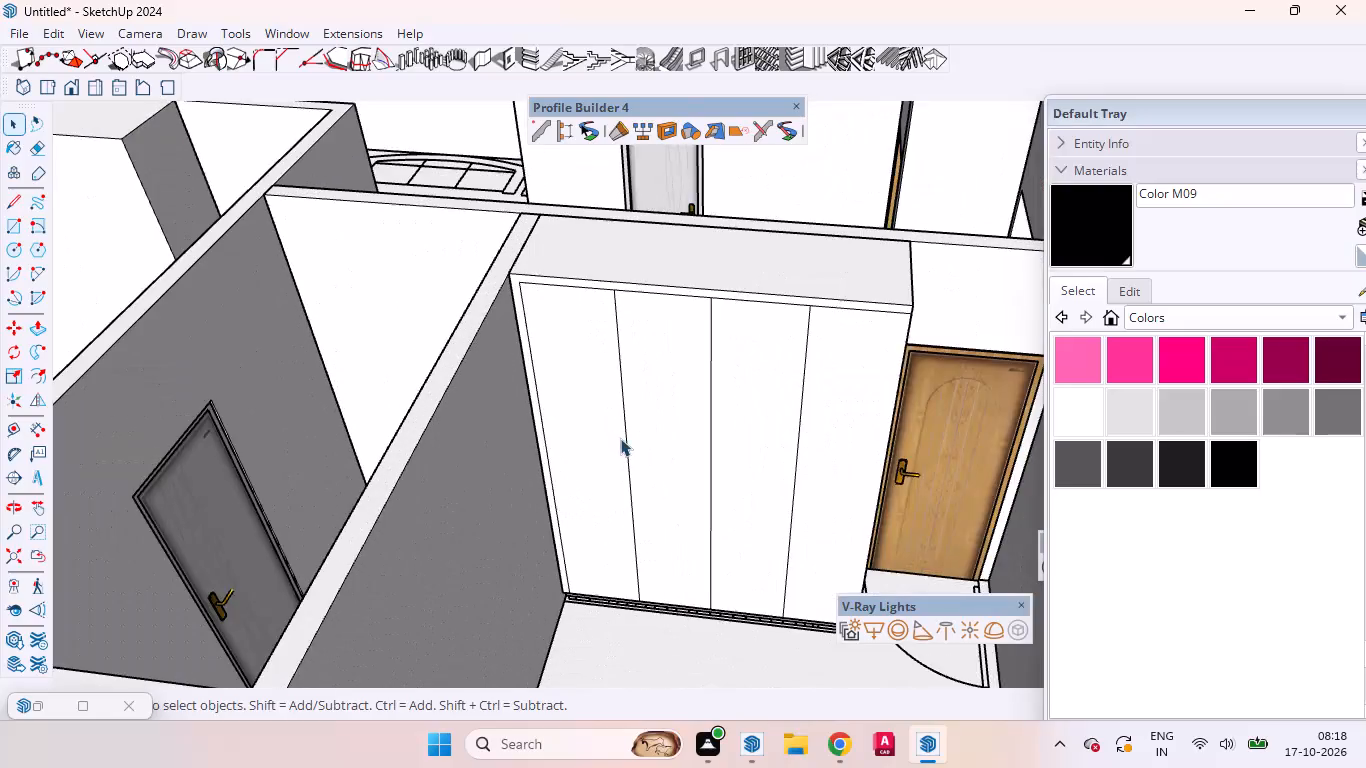
Open the four-door wardrobe group beside the wooden door for editing.
scroll(623, 443, down, 1)
scroll(624, 444, up, 4)
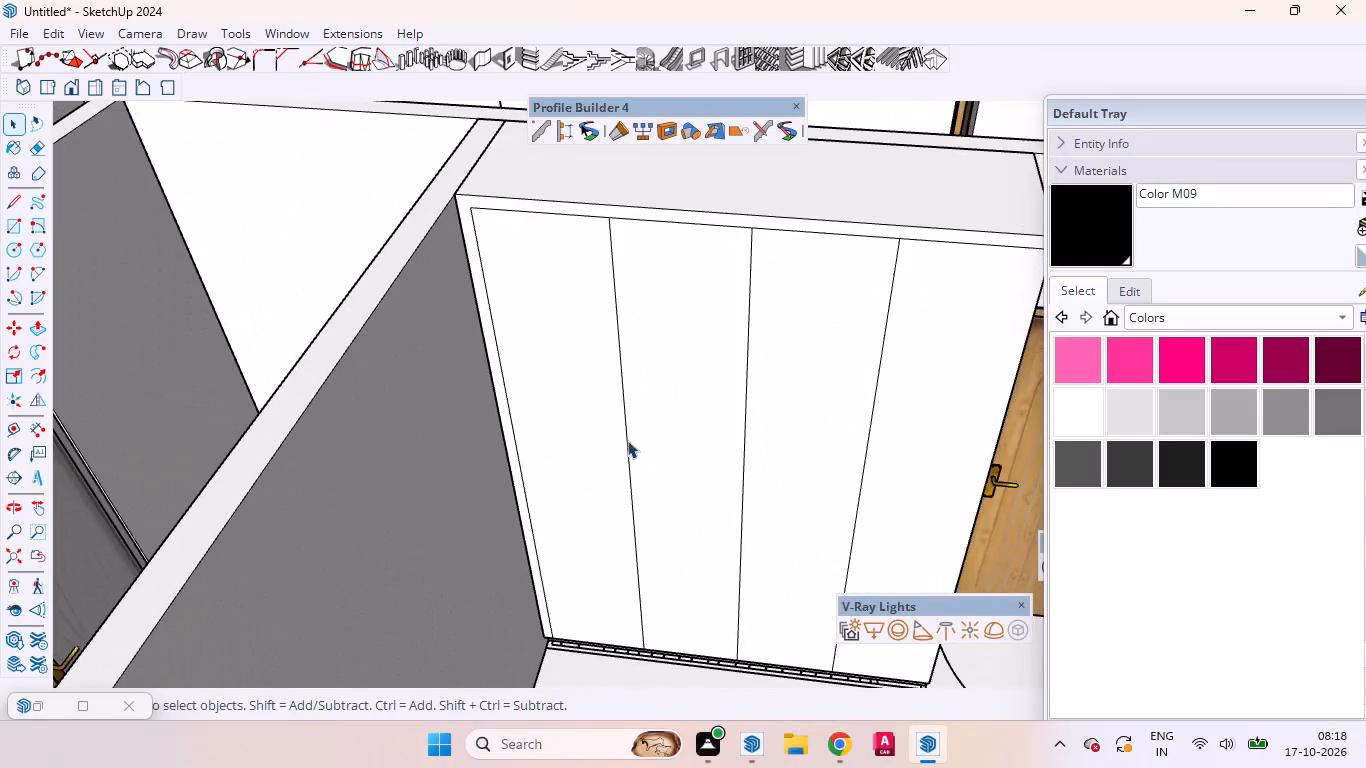
scroll(628, 440, up, 1)
middle_drag(628, 440, 666, 398)
scroll(655, 433, down, 3)
scroll(655, 434, up, 1)
scroll(655, 434, down, 2)
scroll(658, 431, up, 1)
scroll(658, 431, down, 2)
scroll(658, 431, up, 3)
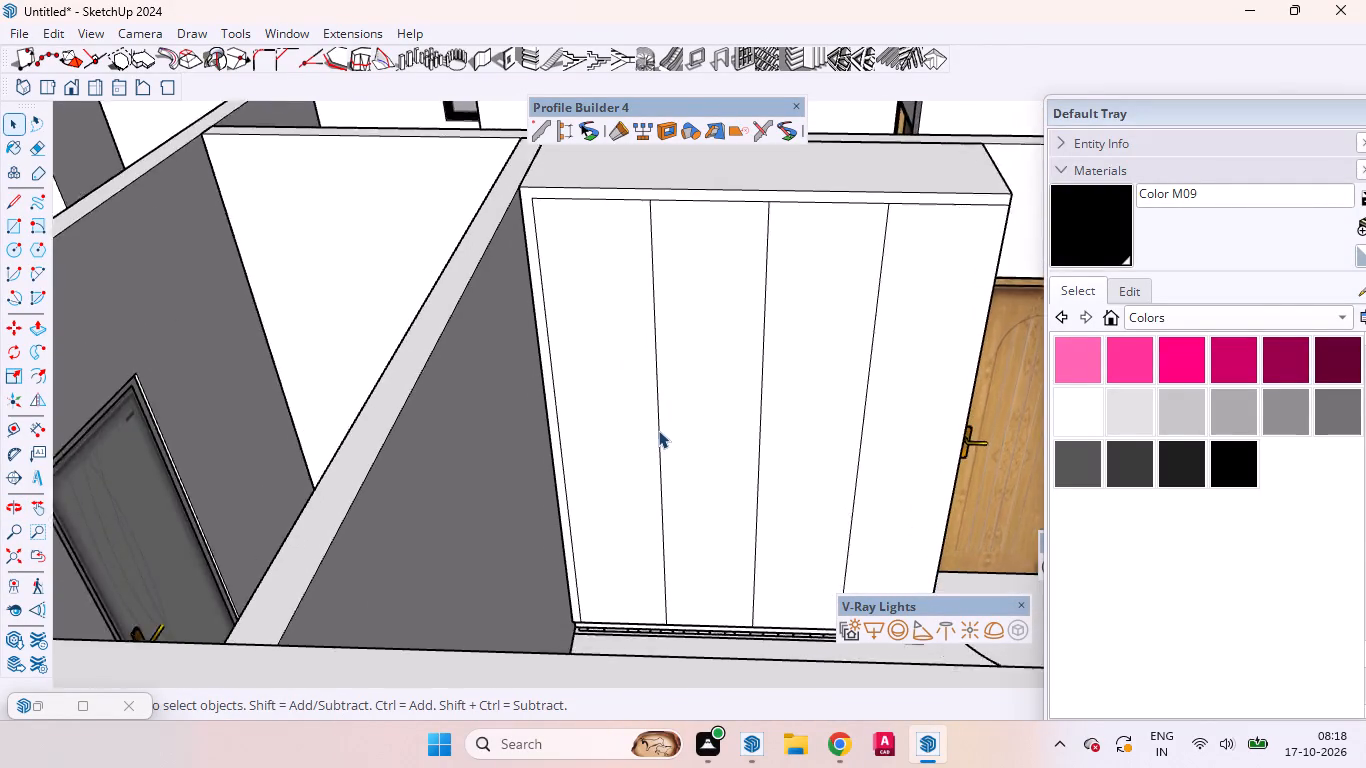
click(659, 426)
triple_click(717, 423)
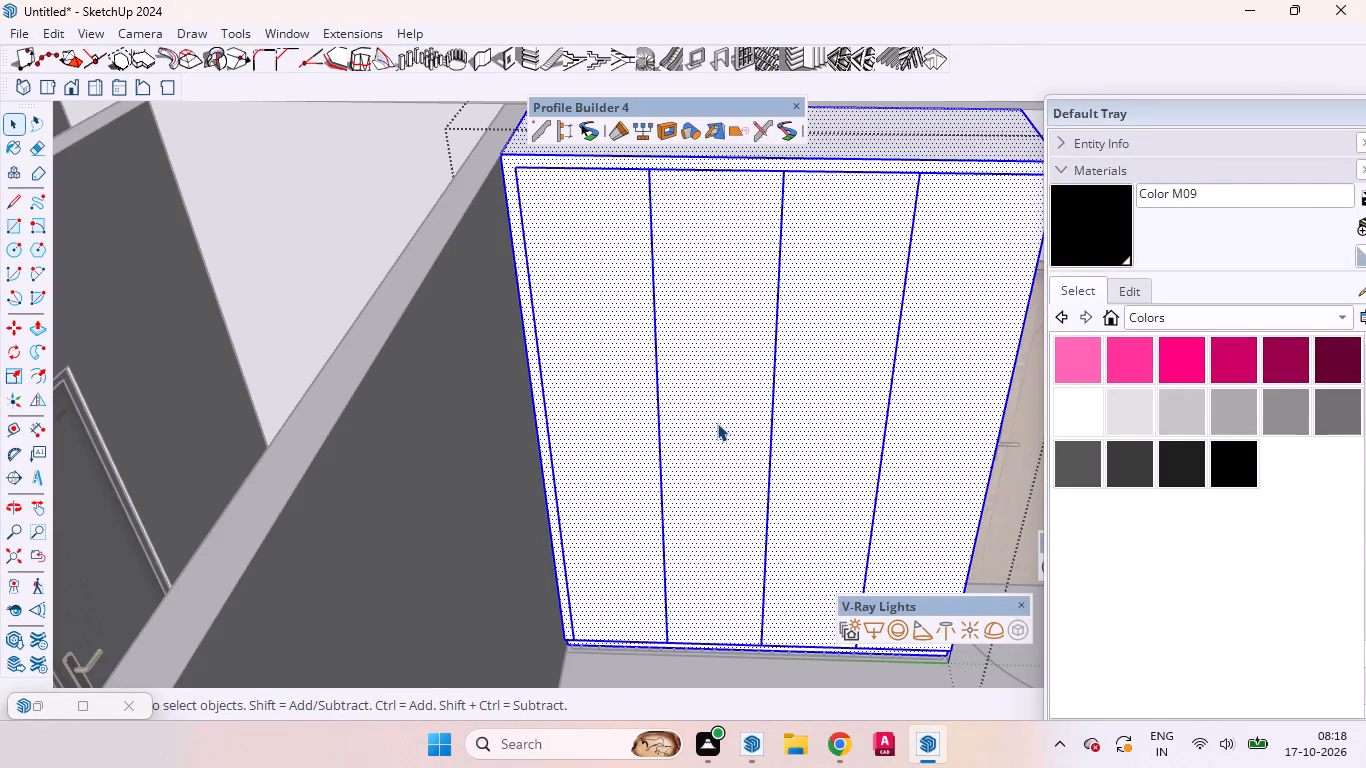
click(717, 423)
double_click(720, 399)
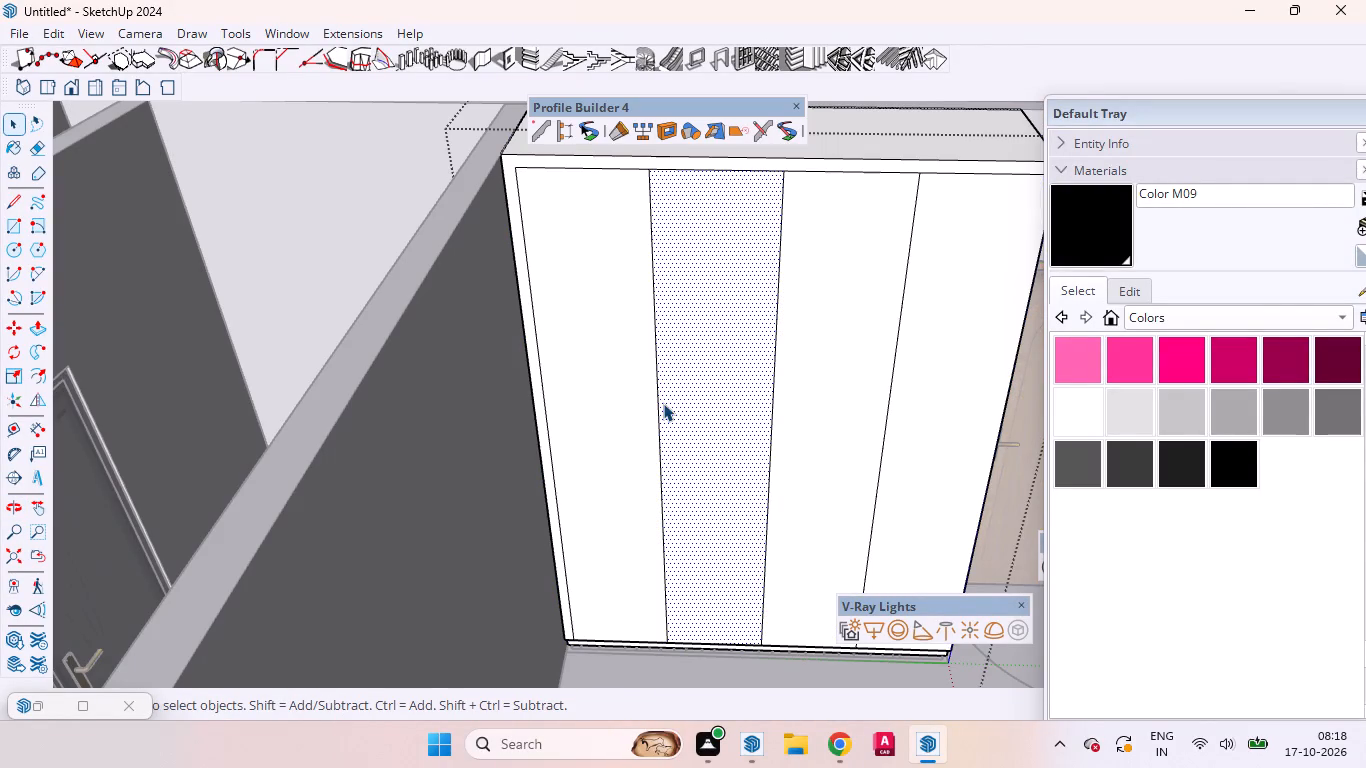
Copy the wardrobe front's left inner edge and its three vertical divider lines 3 mm to the right.
click(663, 403)
click(656, 399)
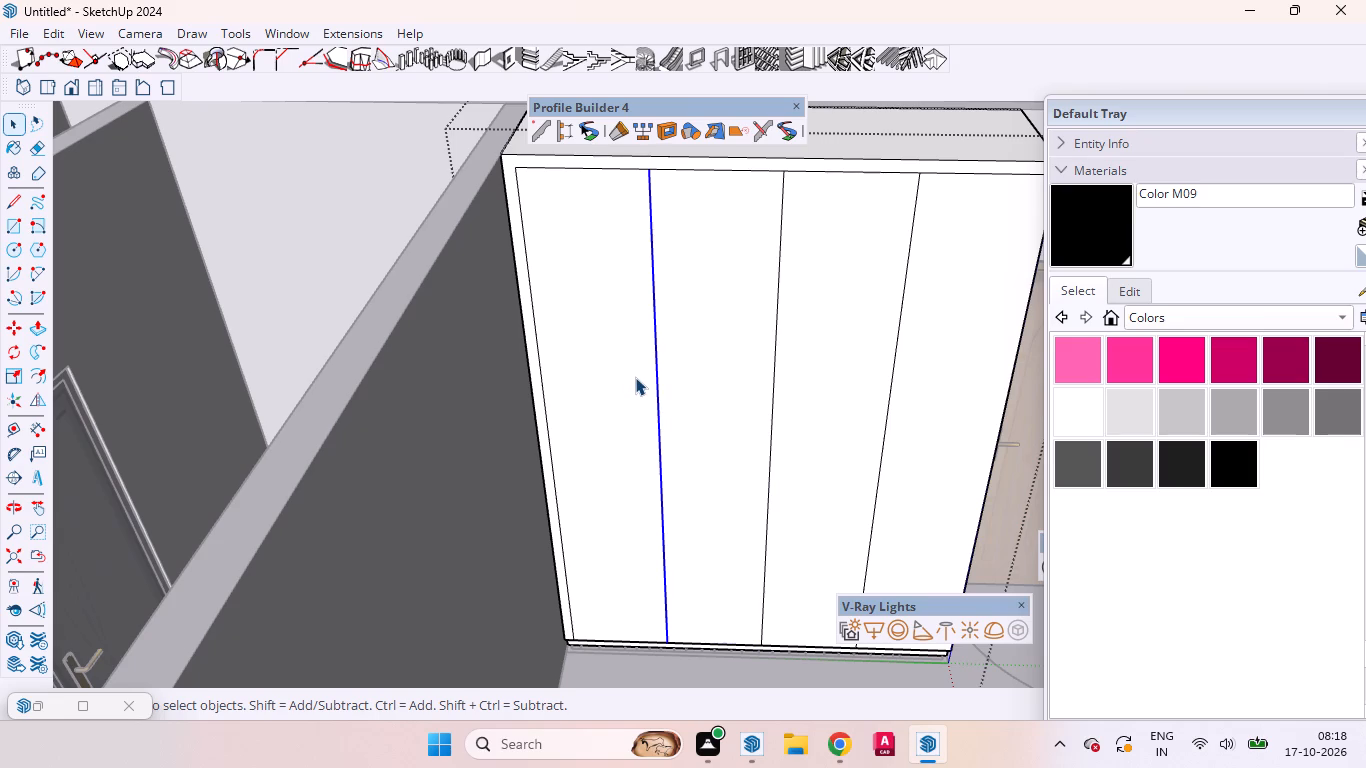
scroll(660, 395, down, 4)
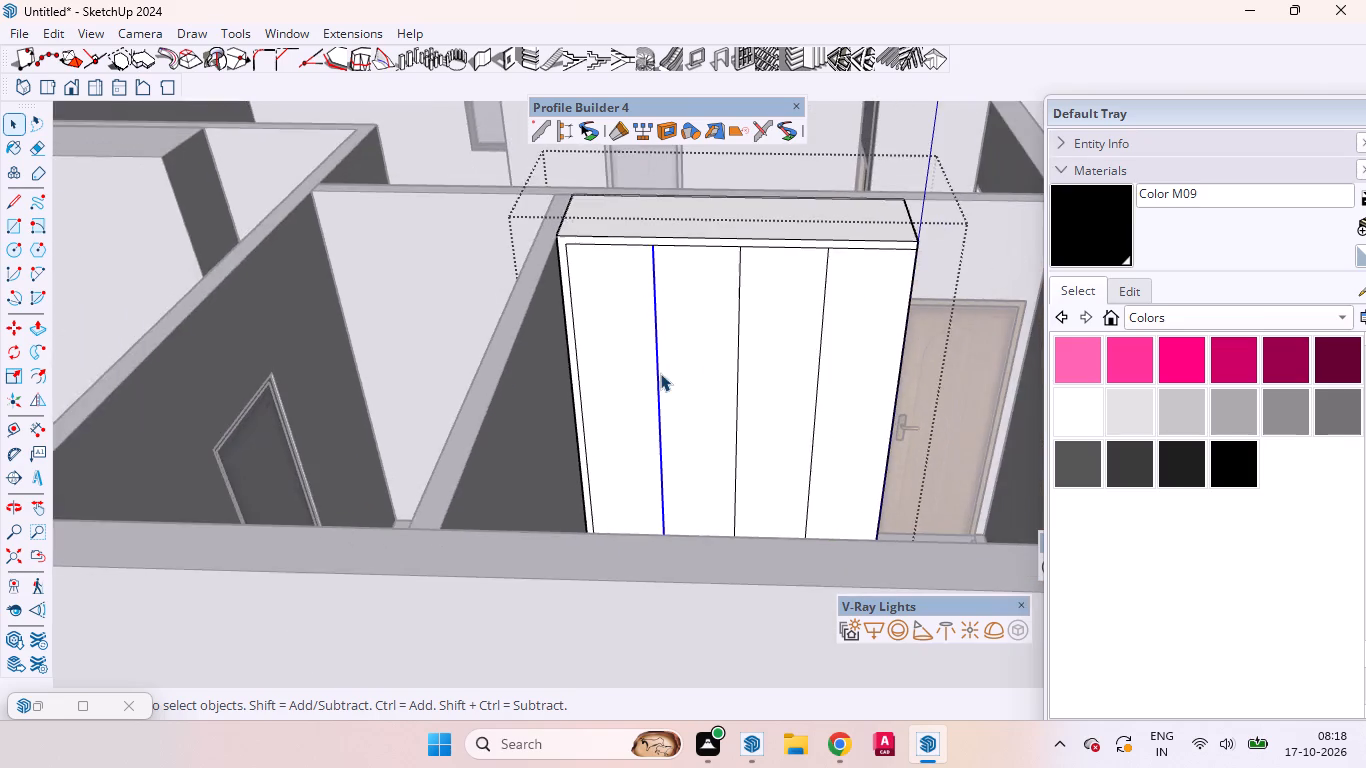
scroll(602, 398, up, 7)
scroll(566, 402, down, 3)
scroll(566, 399, up, 2)
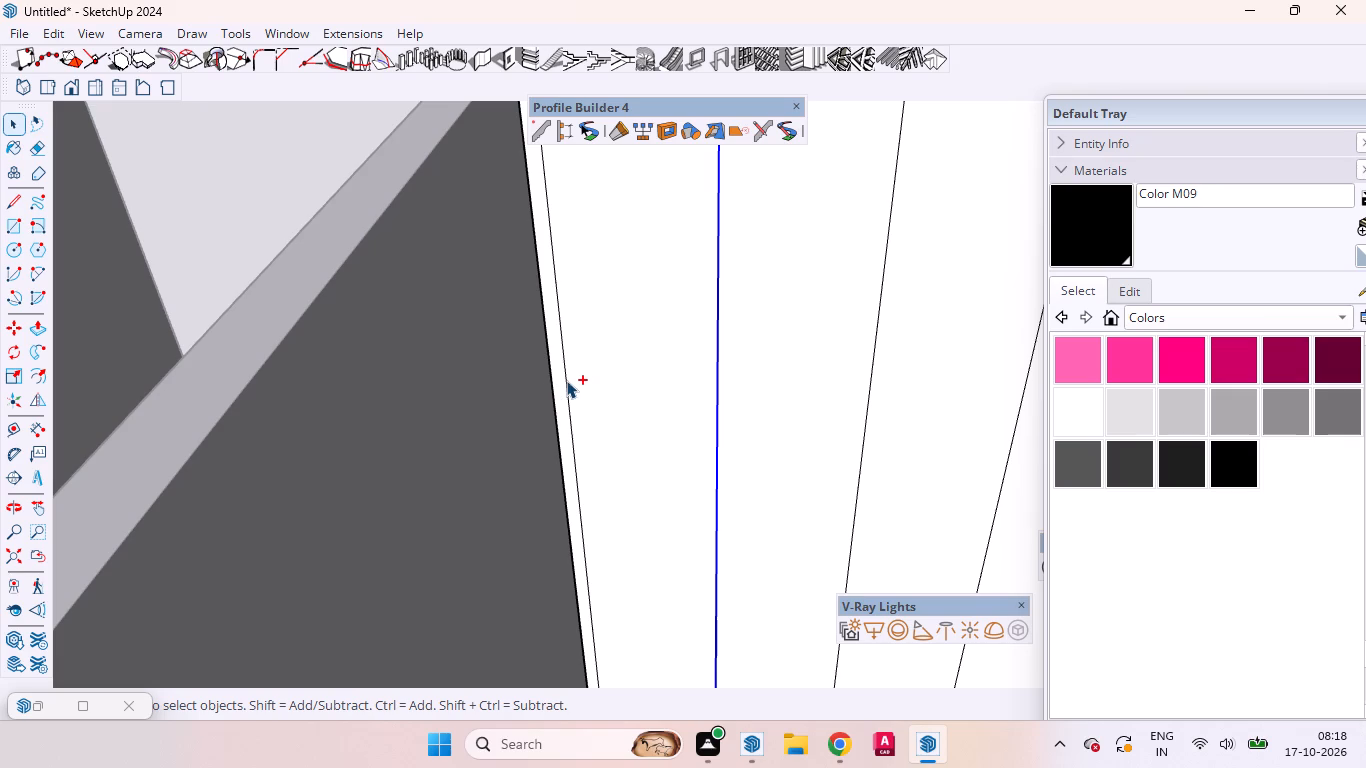
ctrl+click(566, 380)
ctrl+scroll(526, 388, down, 6)
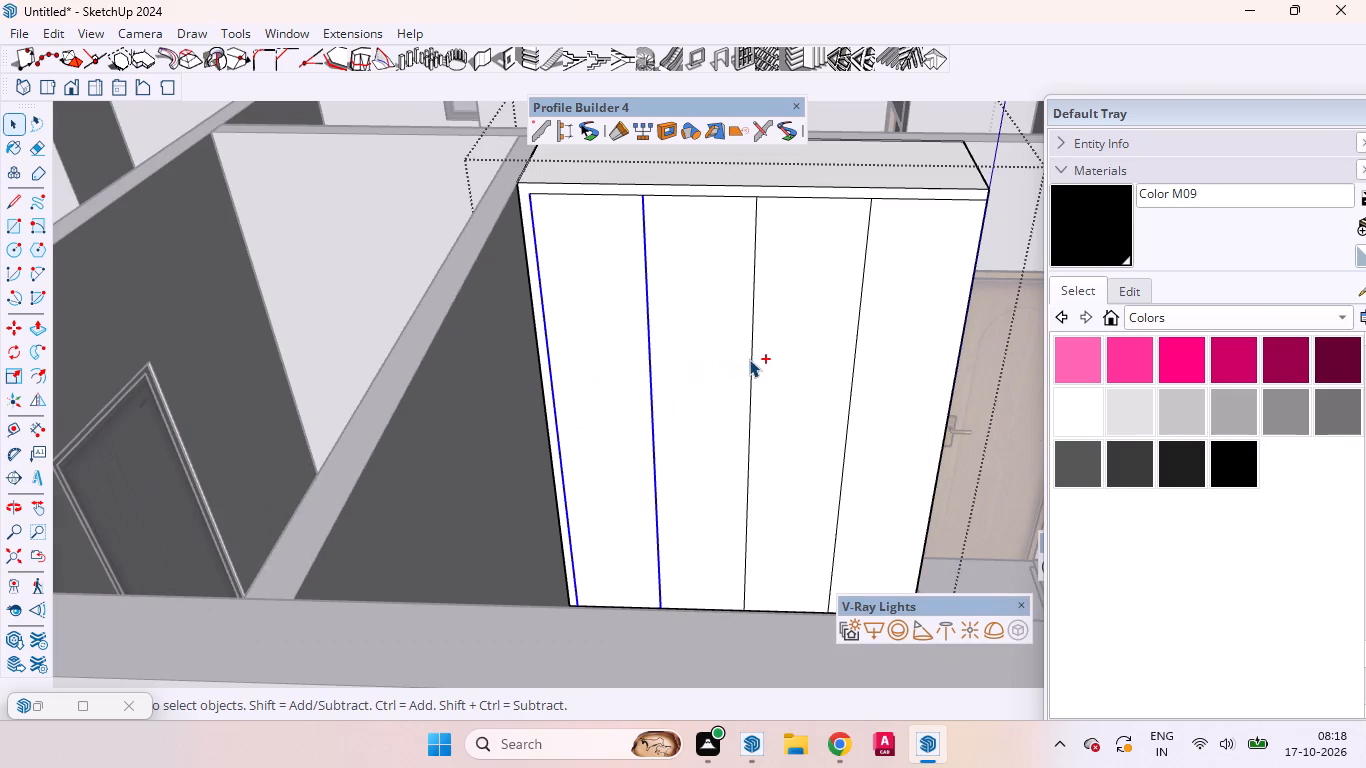
ctrl+click(752, 362)
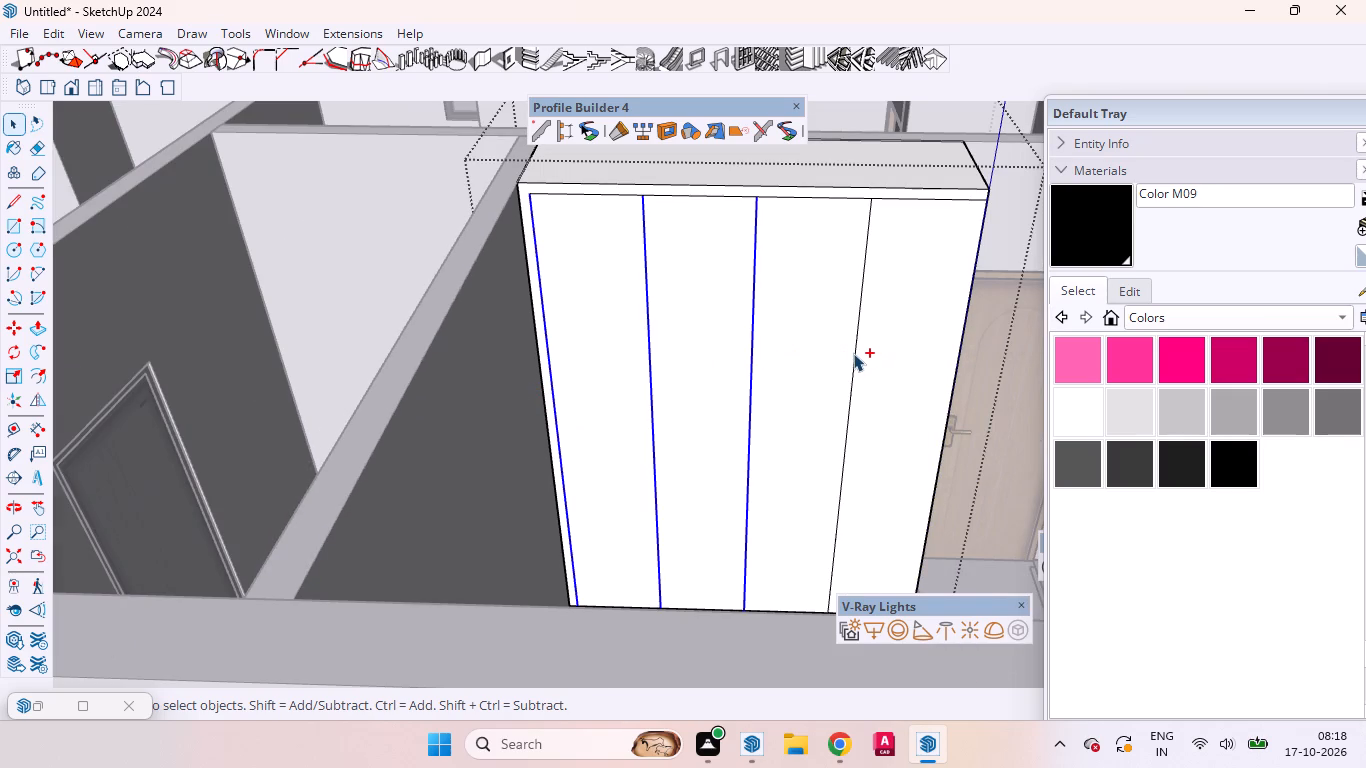
ctrl+click(853, 353)
key(m)
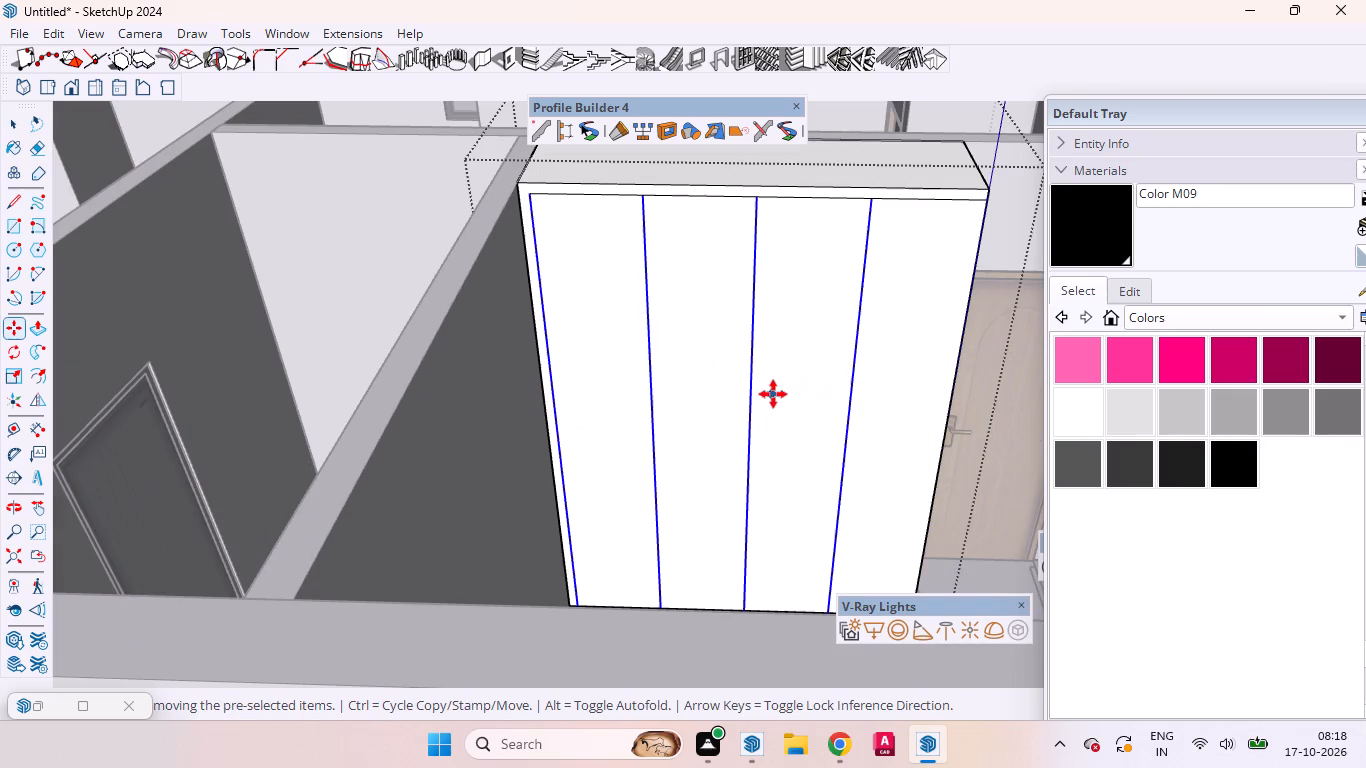
click(780, 388)
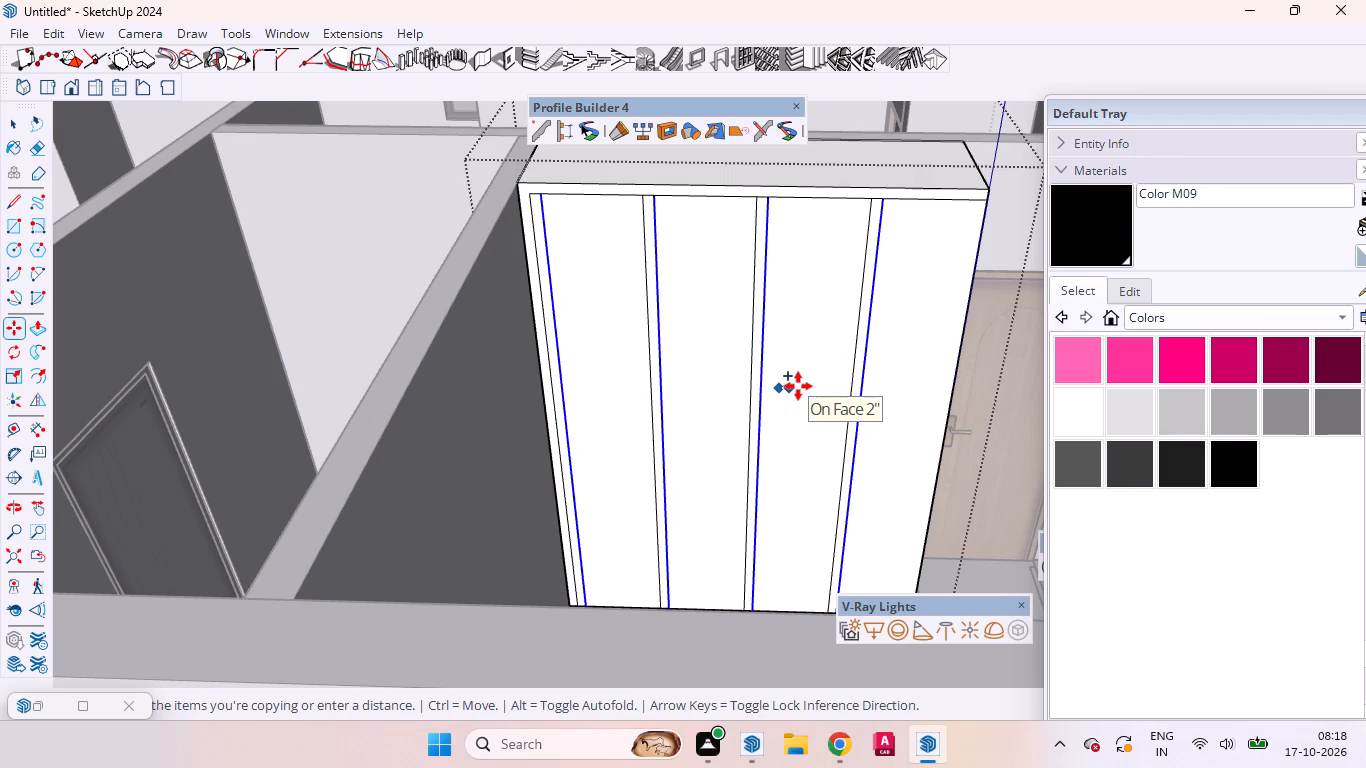
text(3mm)
key(Return)
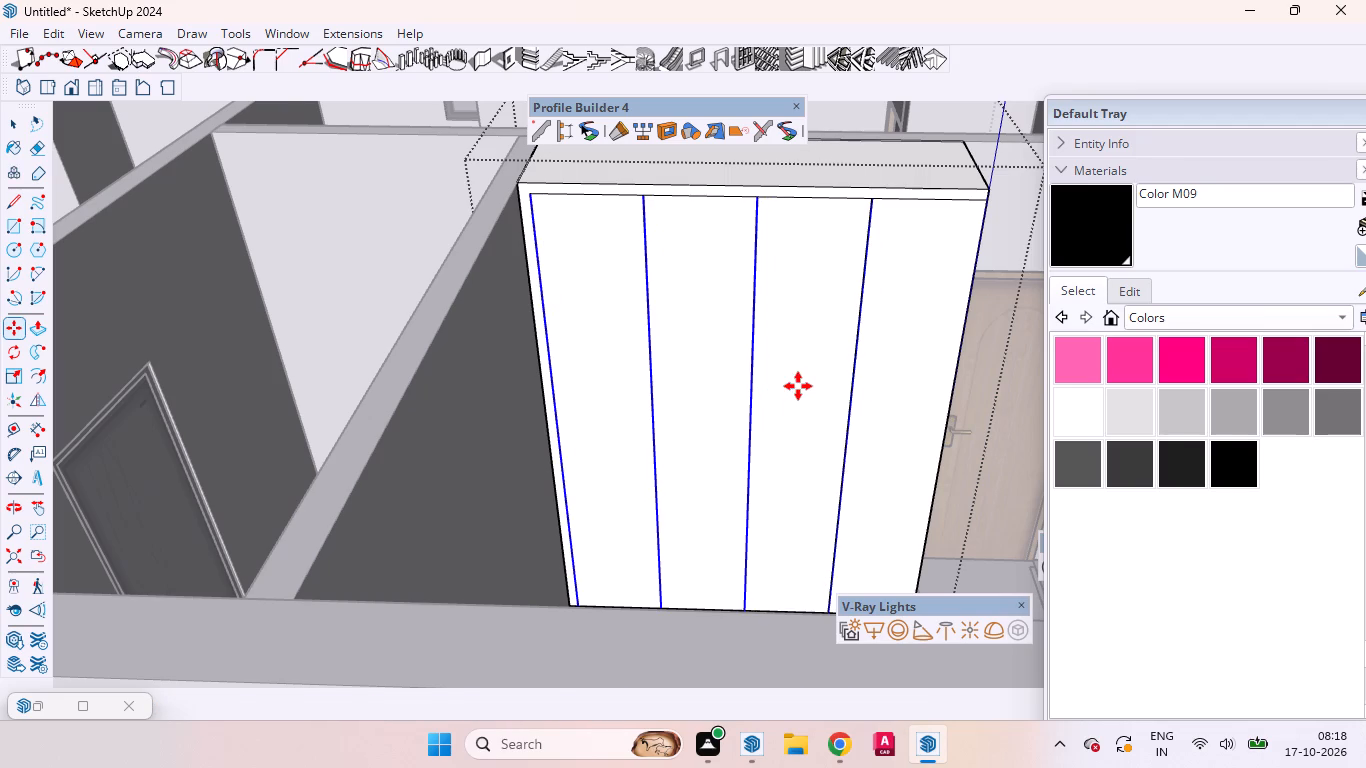
key(space)
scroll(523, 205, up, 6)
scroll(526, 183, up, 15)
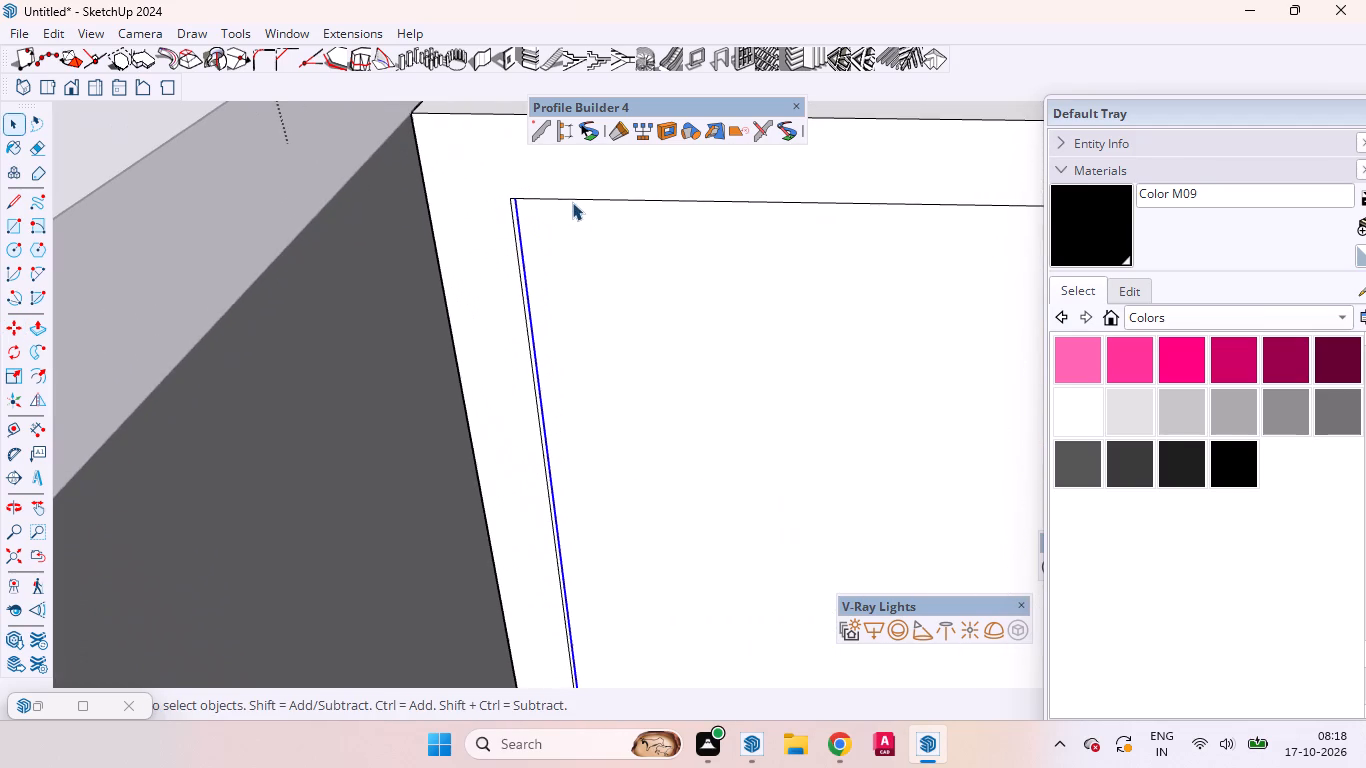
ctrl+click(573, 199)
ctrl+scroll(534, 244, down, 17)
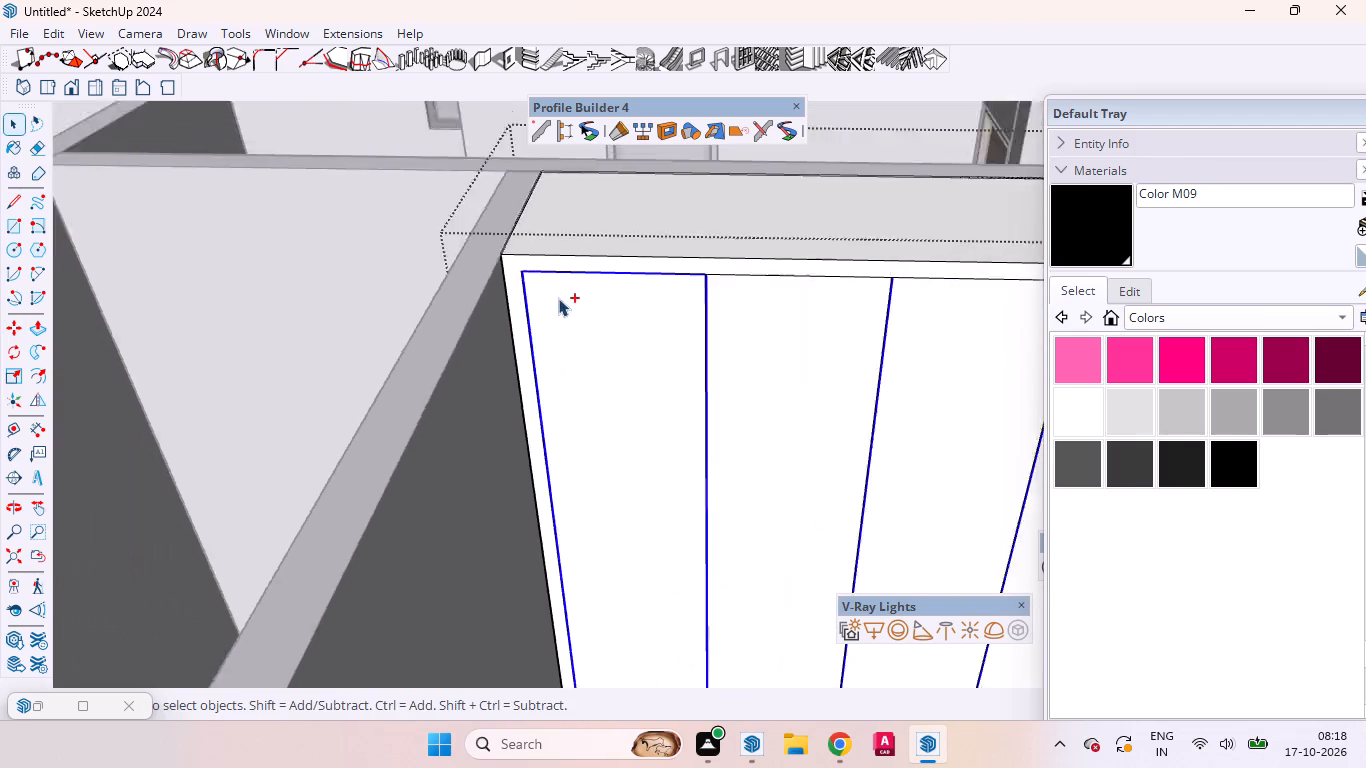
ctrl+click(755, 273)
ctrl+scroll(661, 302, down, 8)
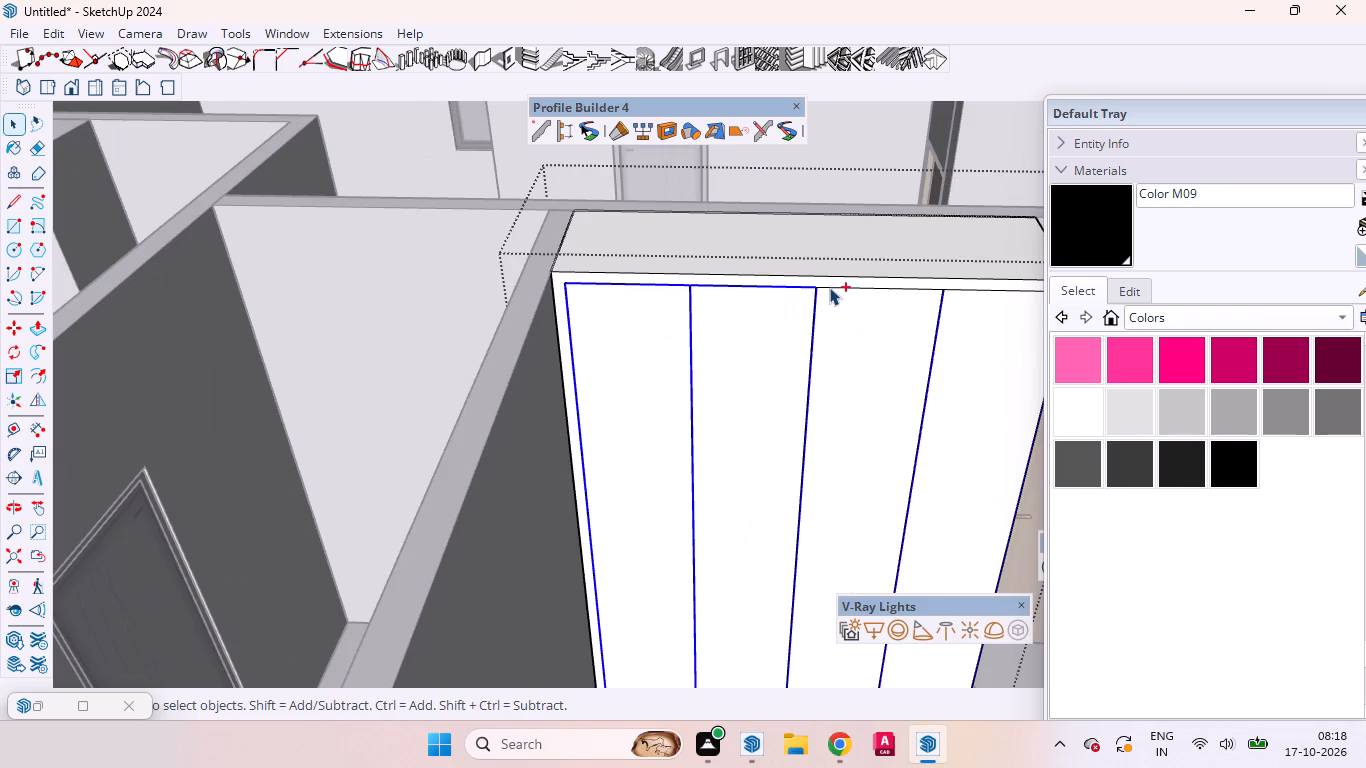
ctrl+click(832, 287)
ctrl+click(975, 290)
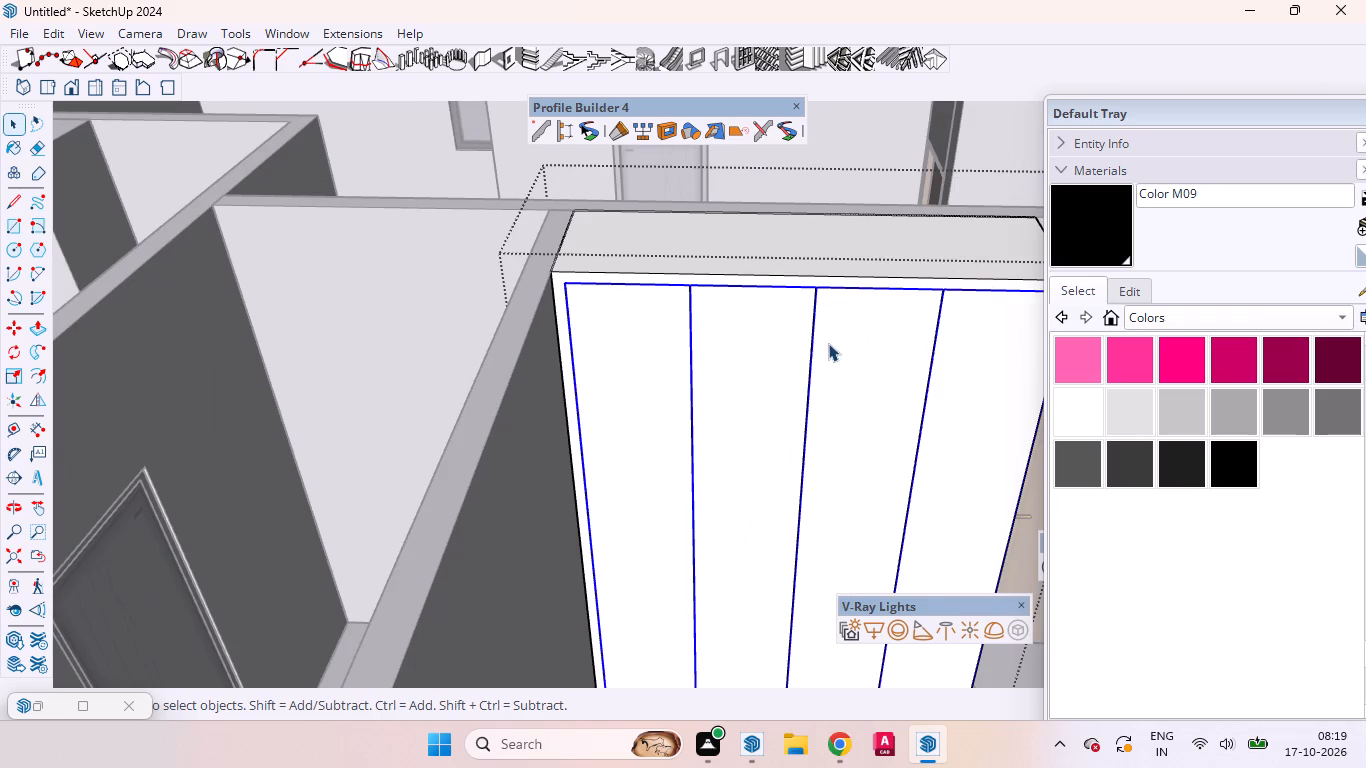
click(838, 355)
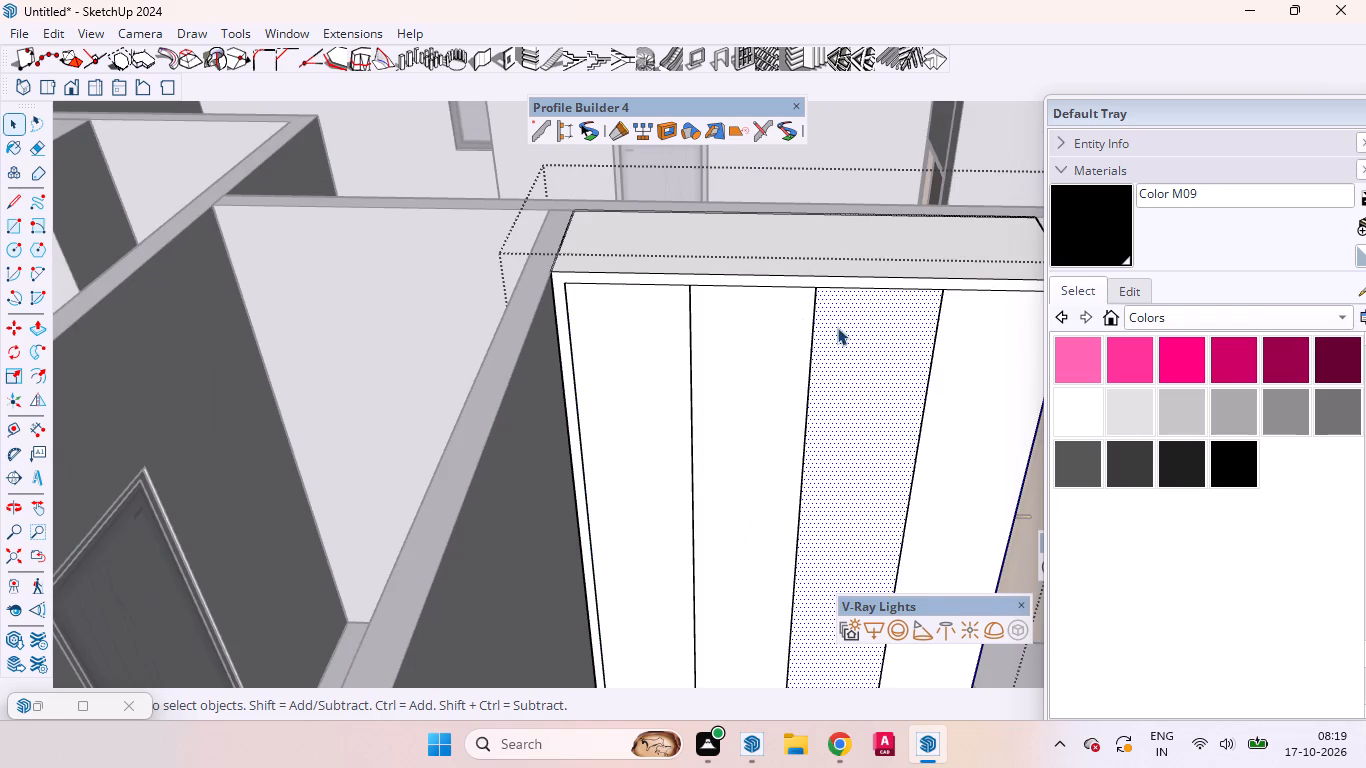
Copy the four top edge segments of the wardrobe doors 3 mm downward along the vertical axis.
click(777, 284)
ctrl+click(830, 287)
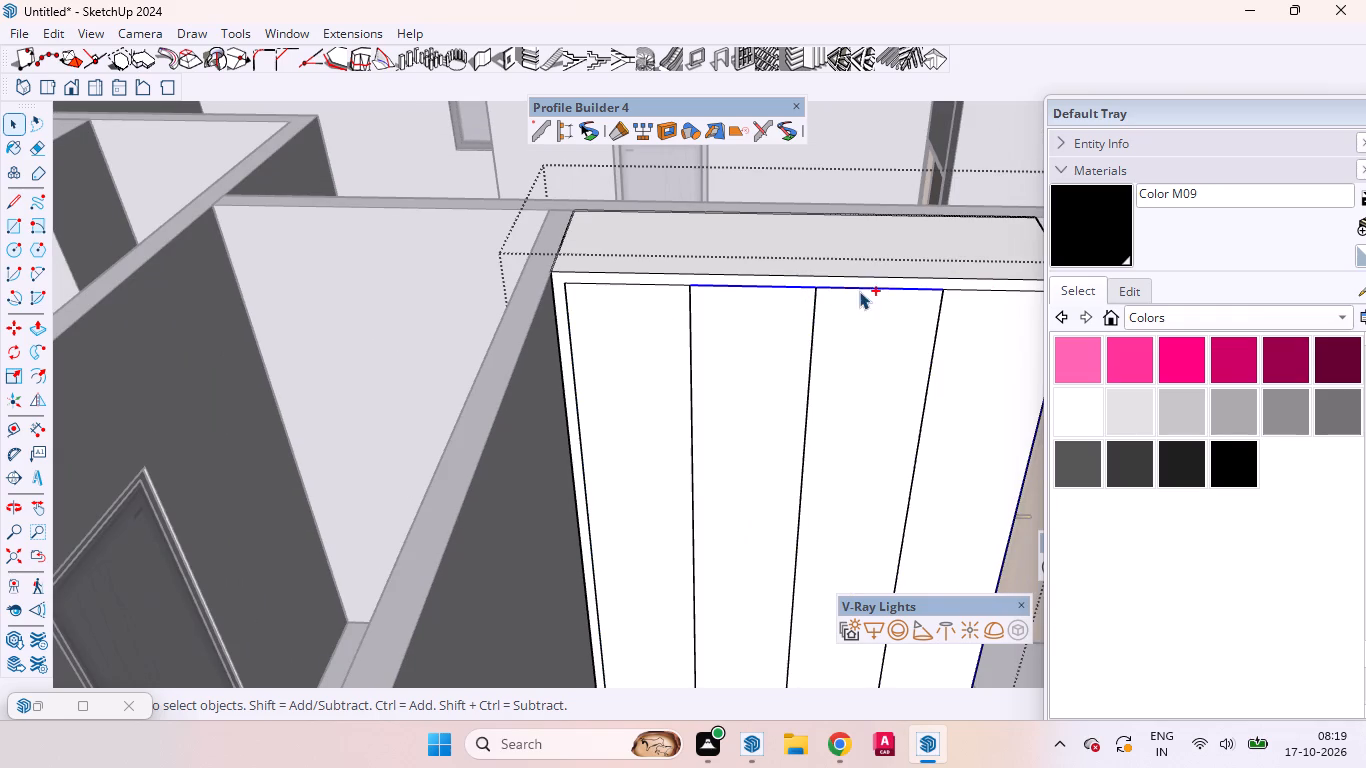
ctrl+click(983, 290)
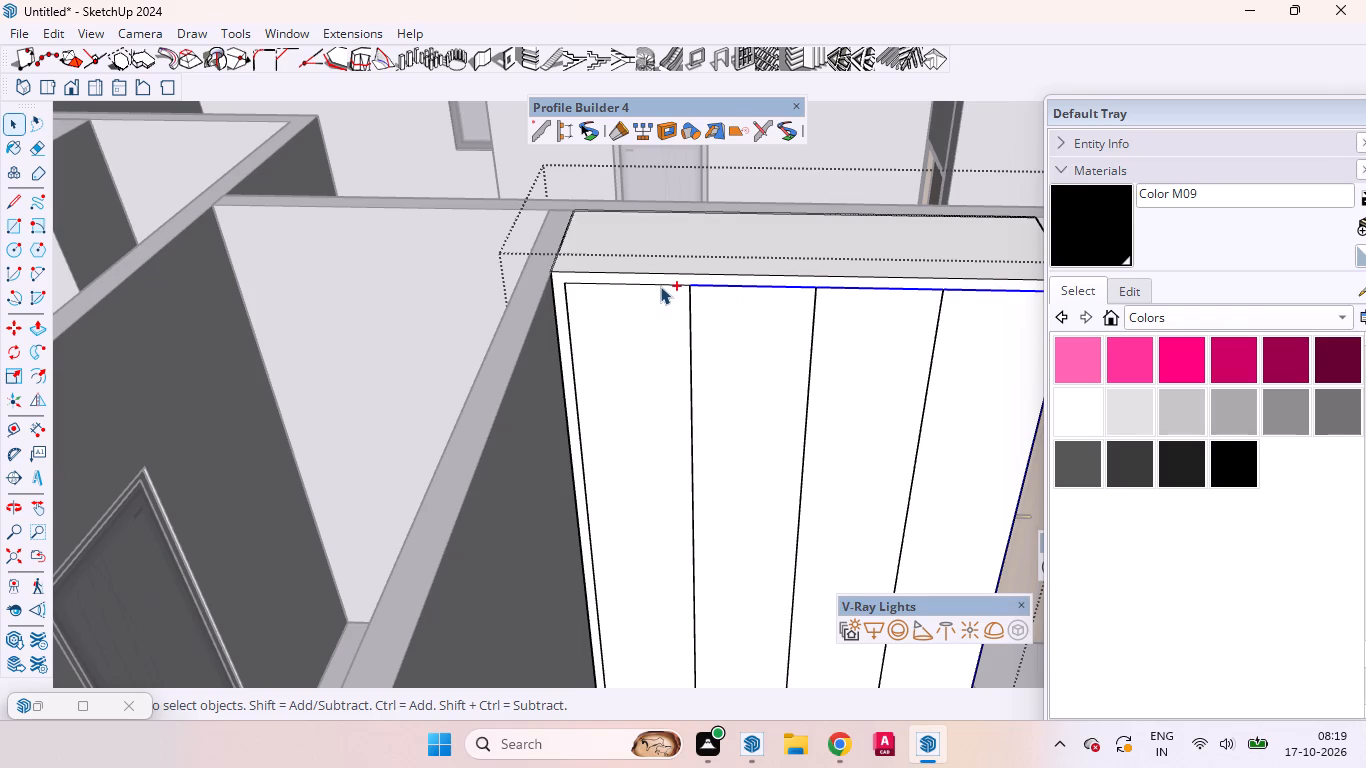
ctrl+click(654, 284)
key(m)
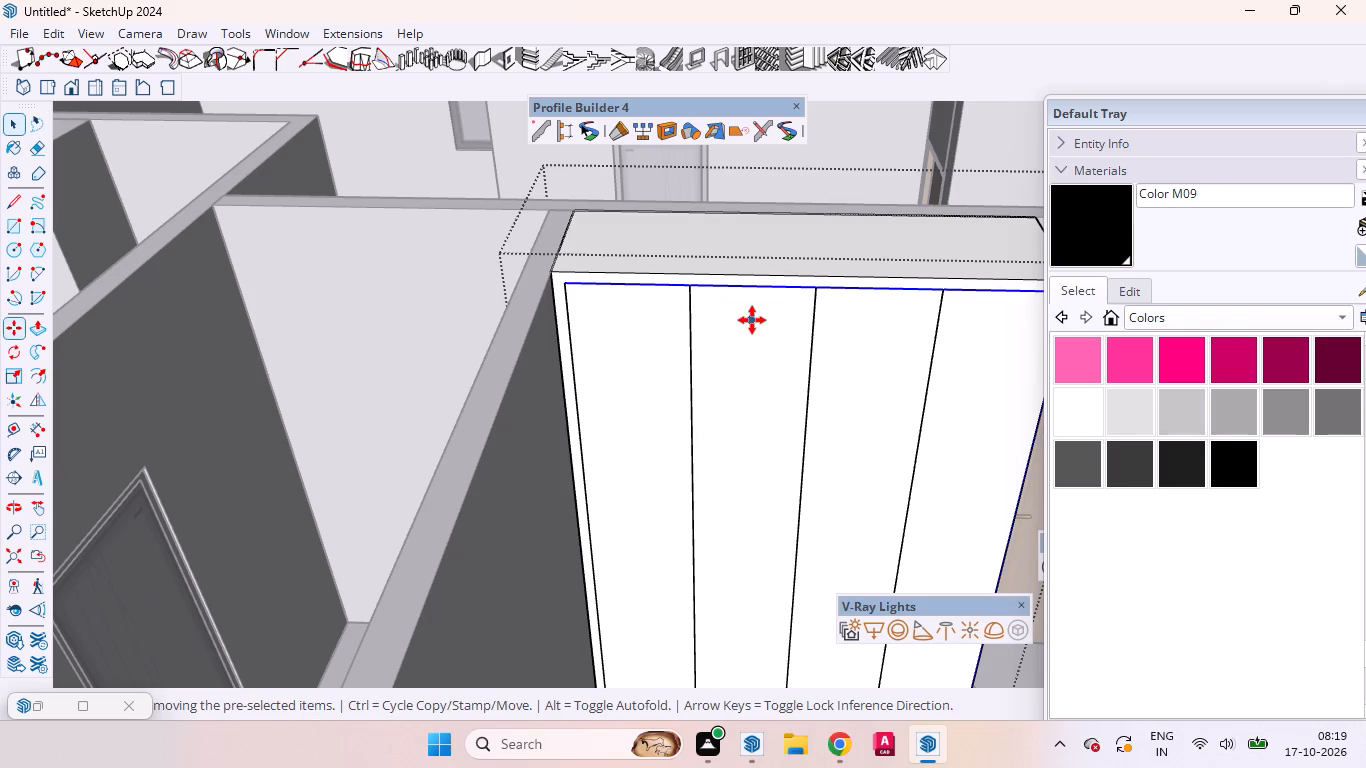
click(751, 320)
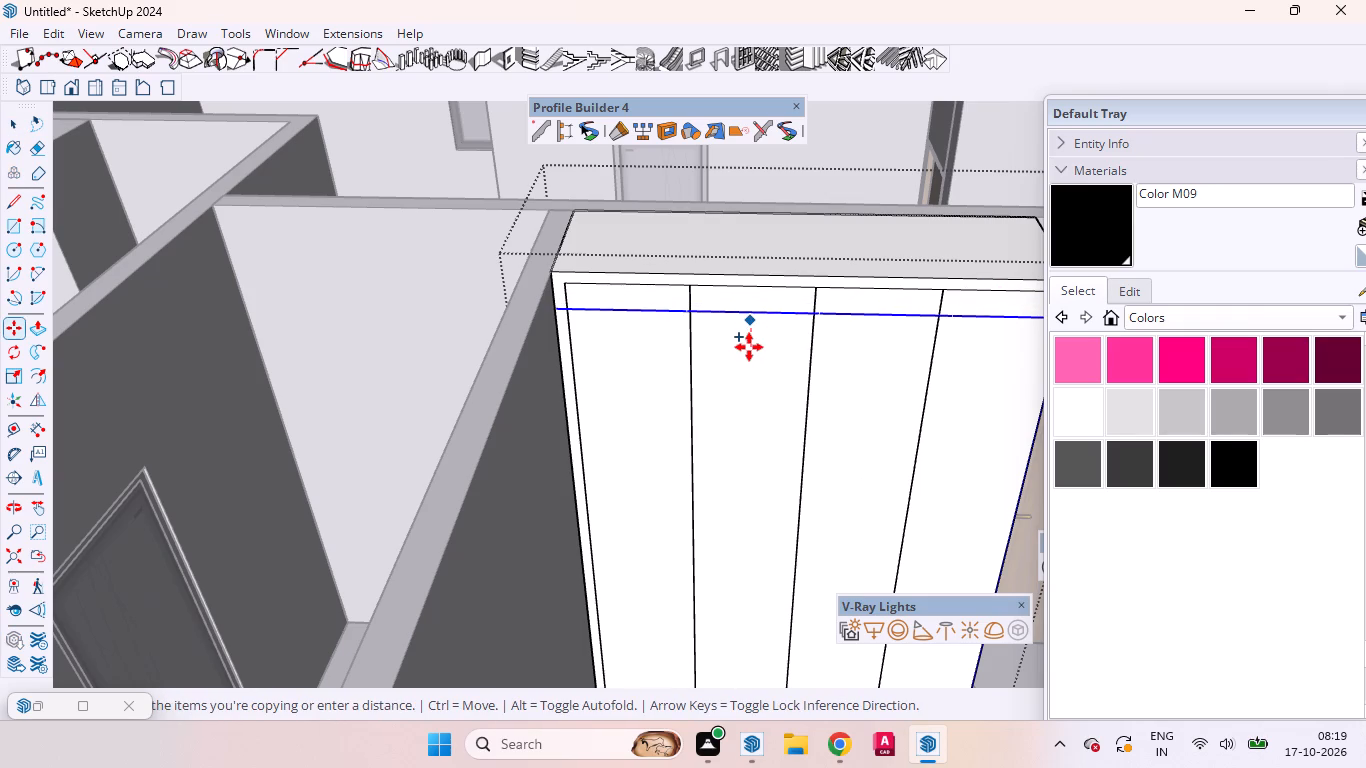
key(Up)
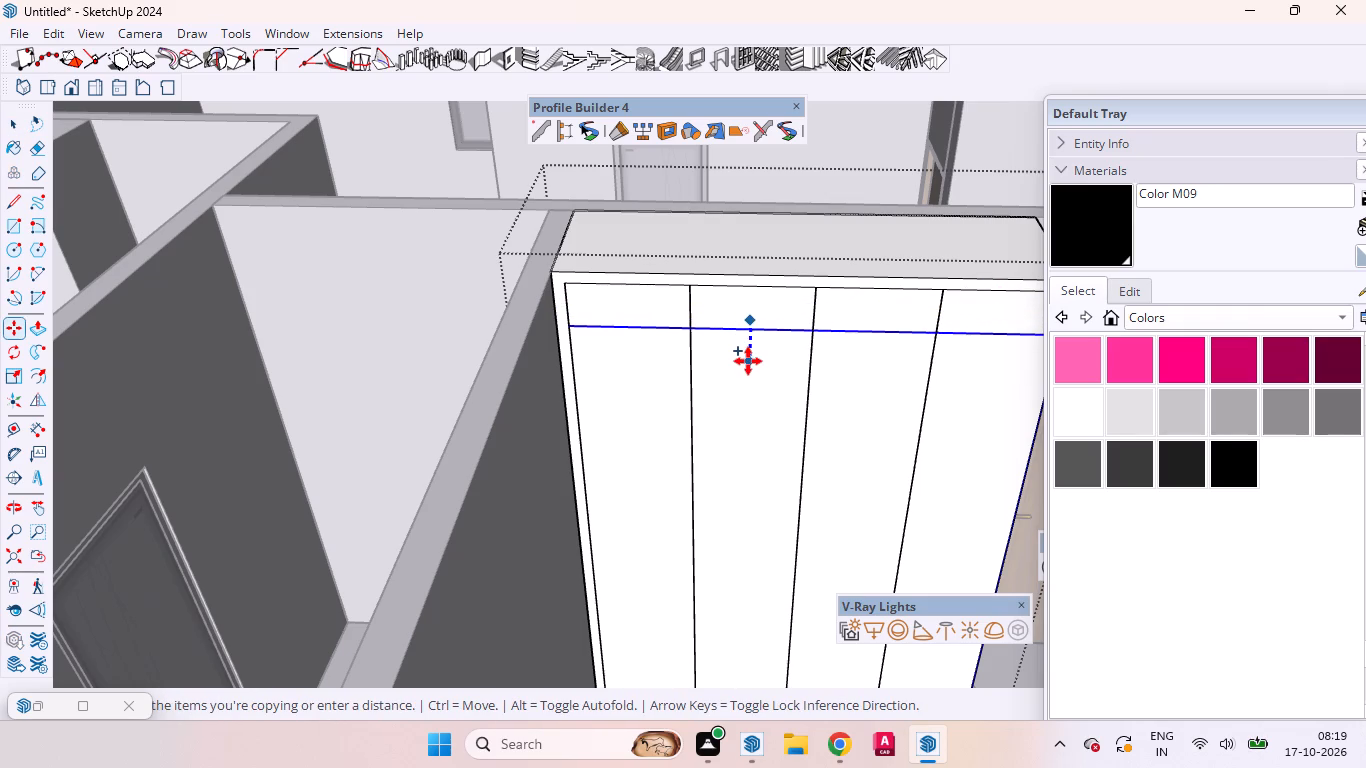
text(3mm)
key(Return)
key(space)
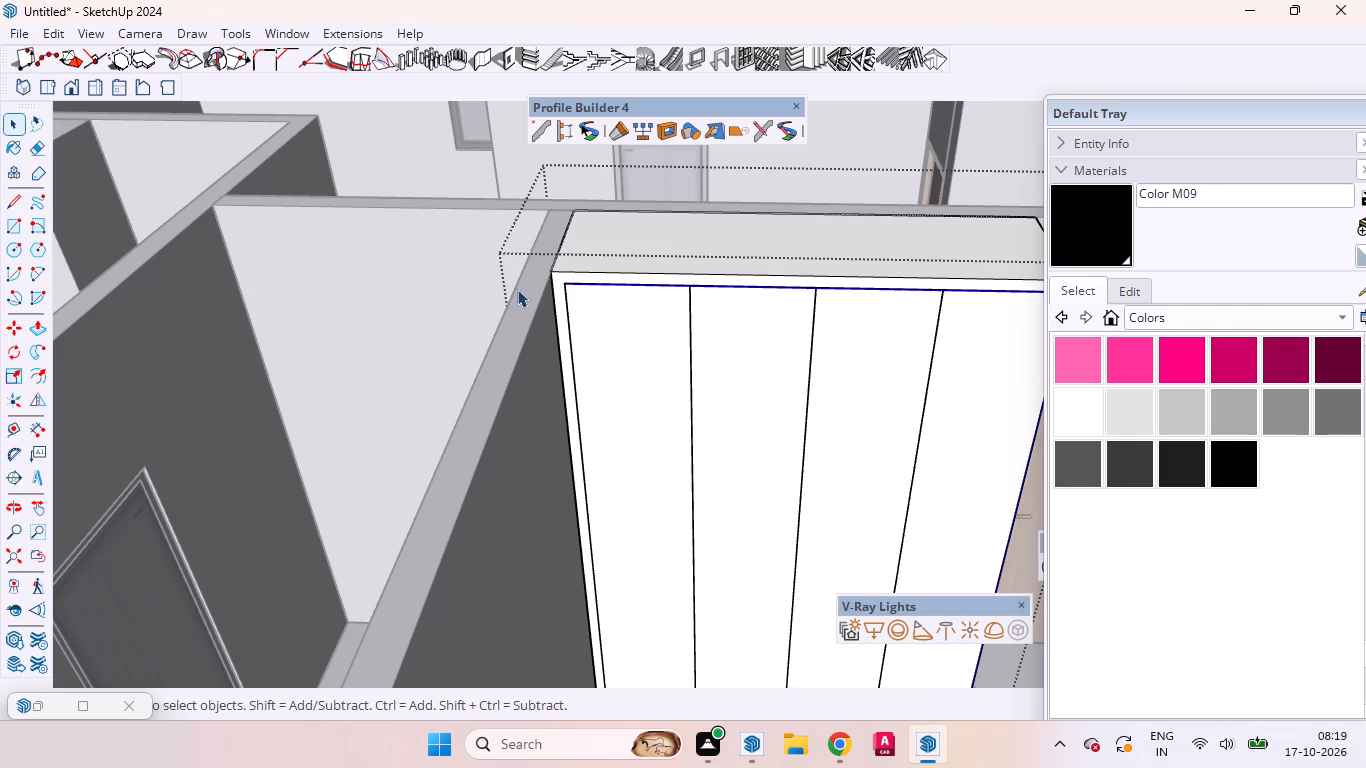
Delete the short vertical stub crossing the gap strip at the upper-left corner of the leftmost door.
scroll(519, 289, up, 3)
scroll(525, 286, down, 1)
scroll(527, 284, up, 2)
scroll(560, 266, down, 1)
scroll(560, 266, up, 20)
scroll(560, 266, up, 3)
scroll(469, 298, down, 1)
scroll(468, 290, up, 1)
scroll(468, 289, down, 3)
scroll(468, 289, up, 2)
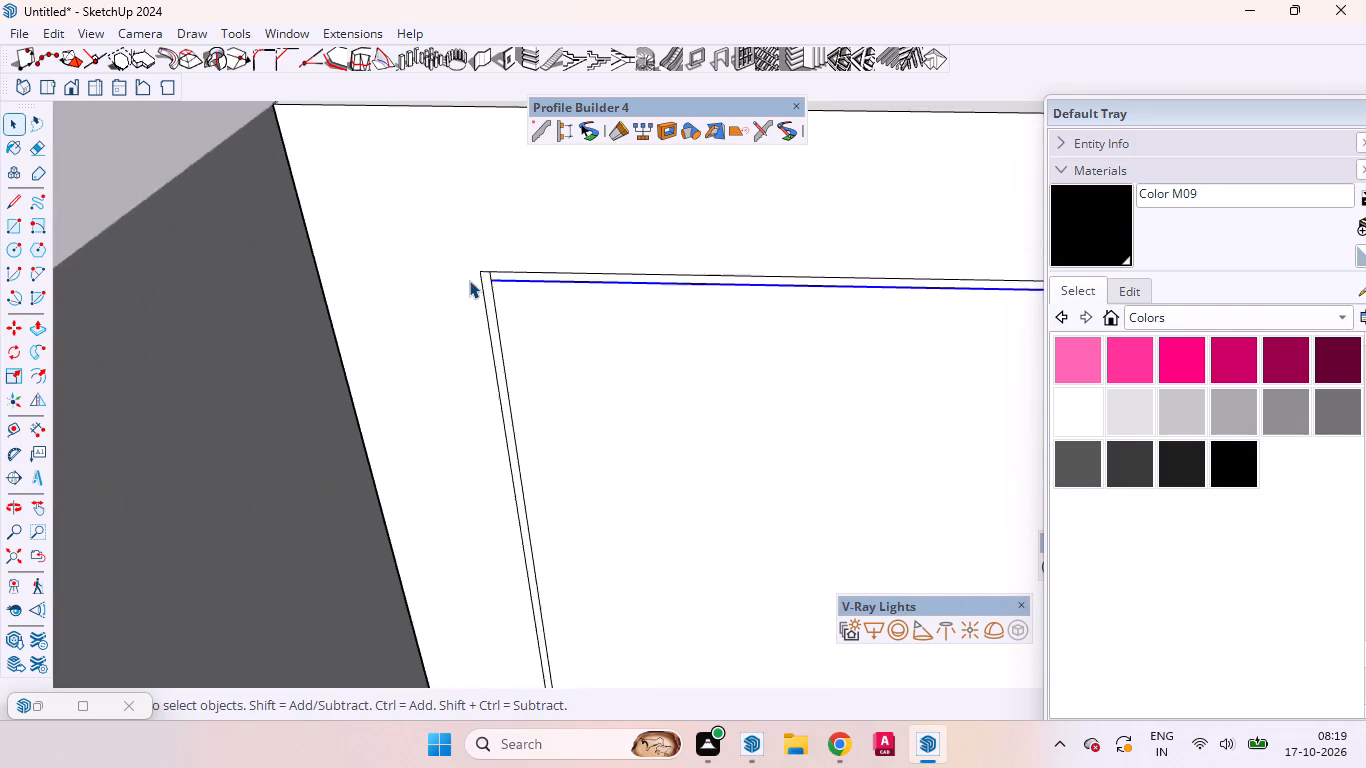
scroll(469, 280, up, 13)
scroll(475, 279, down, 1)
scroll(475, 277, up, 1)
click(487, 240)
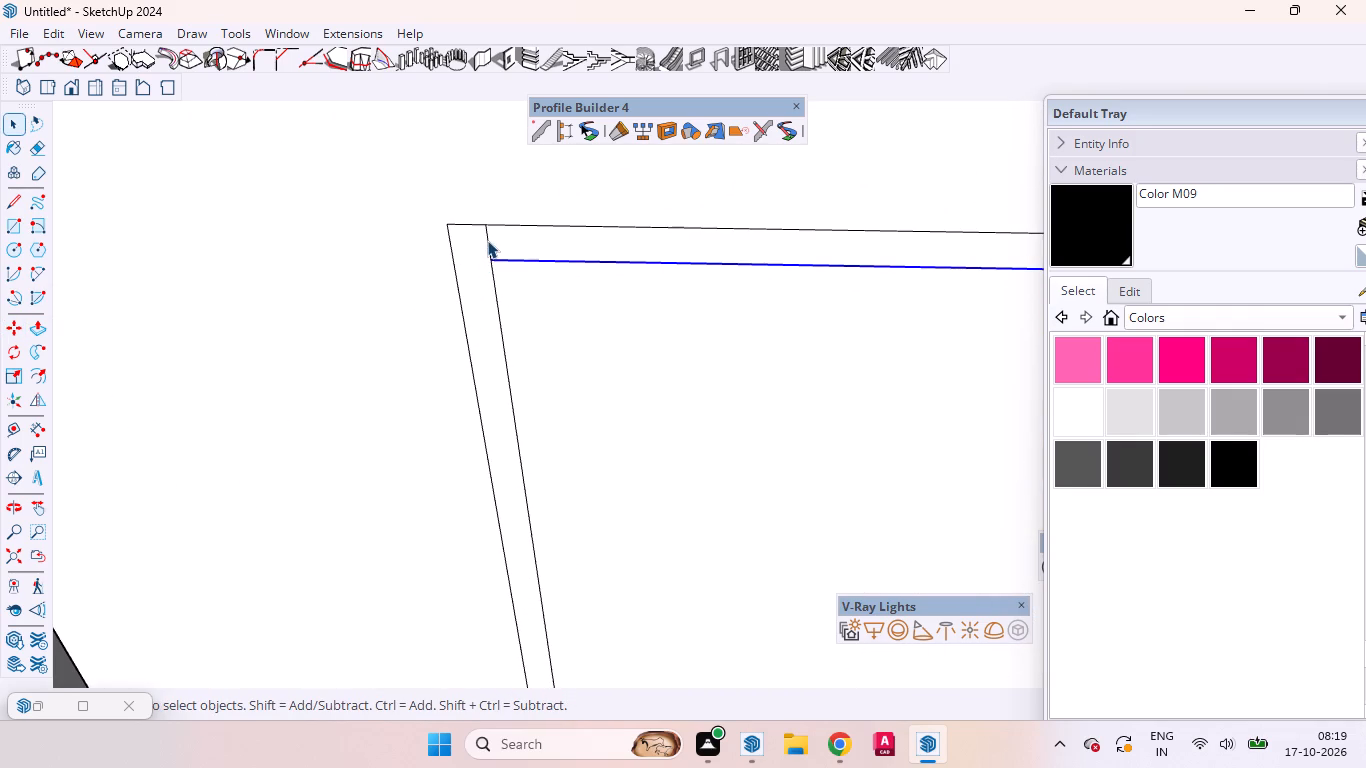
key(Delete)
Delete the two short vertical stubs crossing the top gap strip at the divider between the first and second doors.
scroll(467, 303, down, 17)
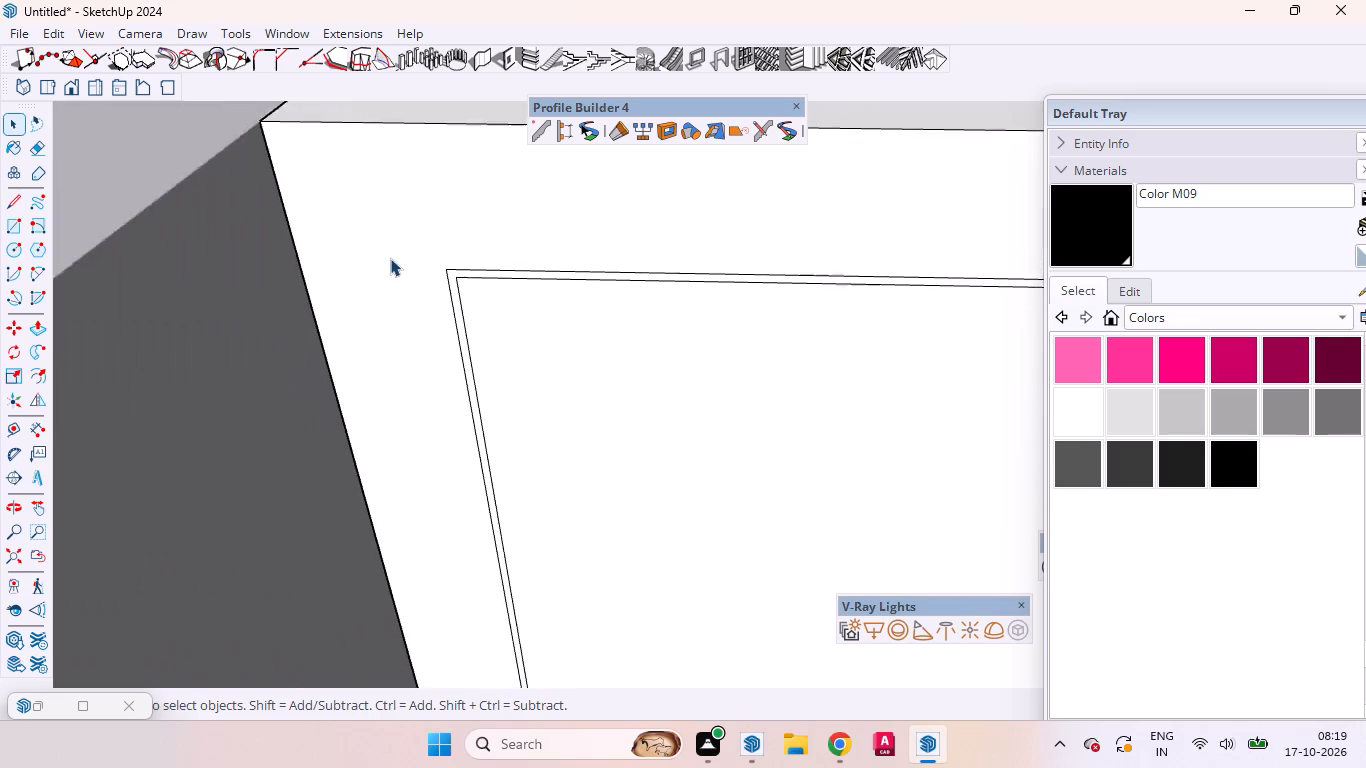
scroll(390, 258, down, 5)
scroll(415, 283, up, 1)
scroll(413, 285, down, 14)
scroll(650, 272, down, 1)
scroll(671, 266, up, 3)
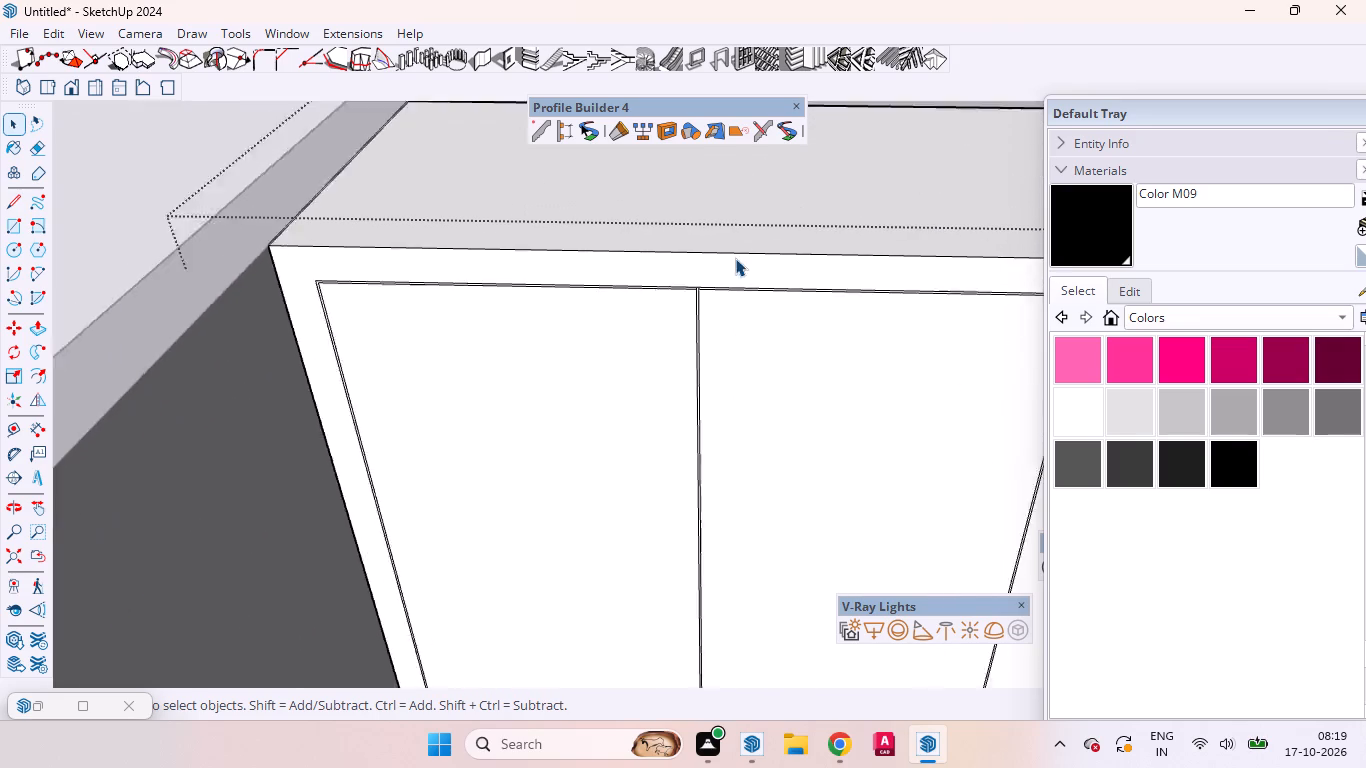
scroll(735, 258, up, 20)
scroll(735, 258, up, 2)
scroll(663, 275, down, 3)
scroll(666, 276, up, 1)
scroll(666, 276, down, 2)
scroll(729, 294, up, 11)
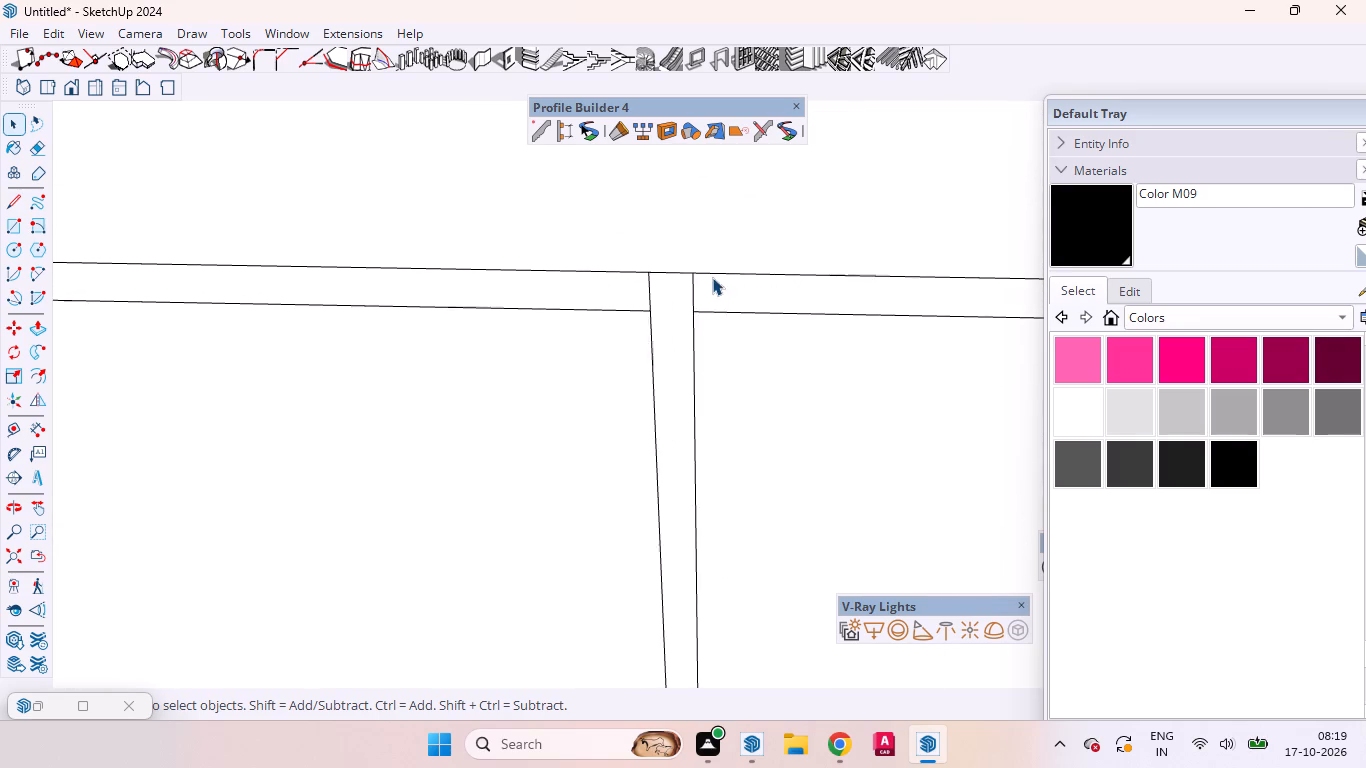
scroll(712, 277, up, 5)
click(685, 294)
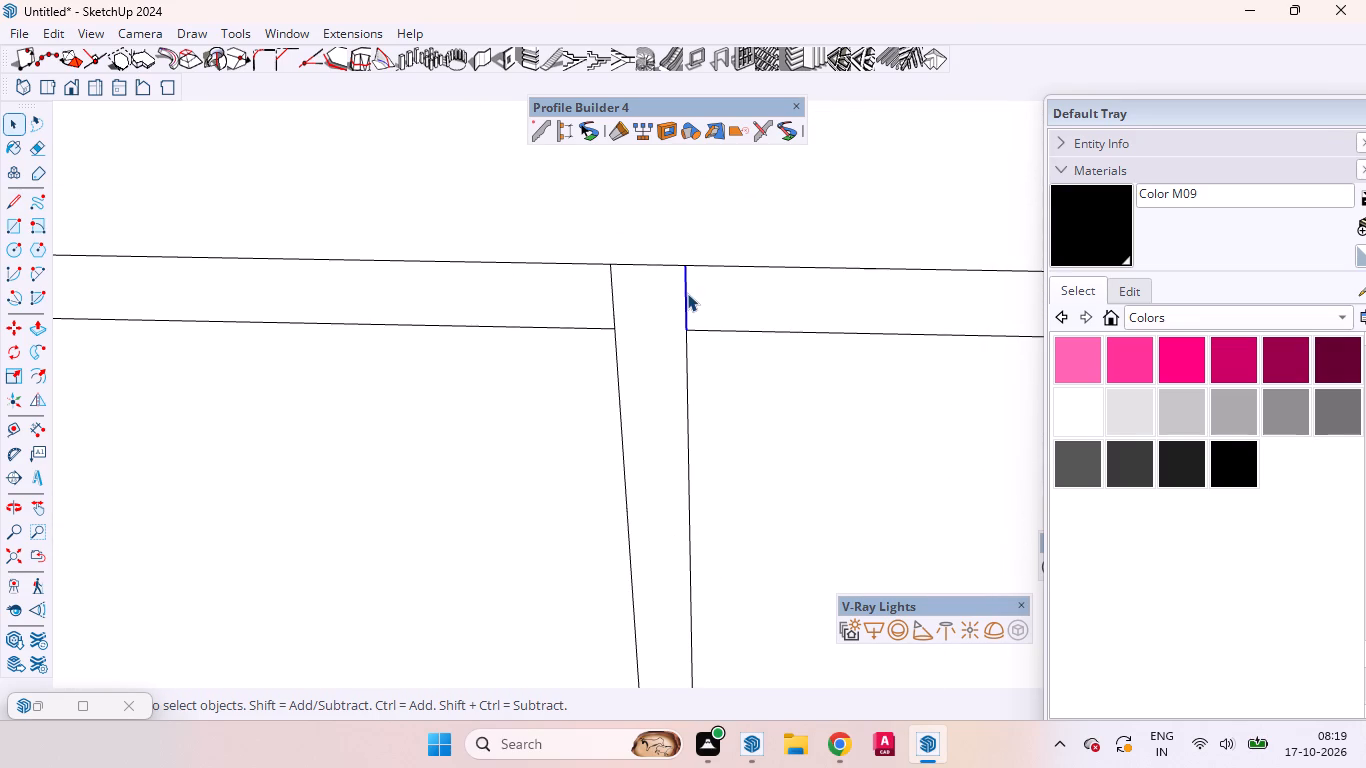
key(Delete)
click(610, 298)
key(Delete)
Delete the two short vertical stubs crossing the top gap strip at the divider between the second and third doors.
scroll(597, 303, up, 2)
scroll(596, 303, down, 6)
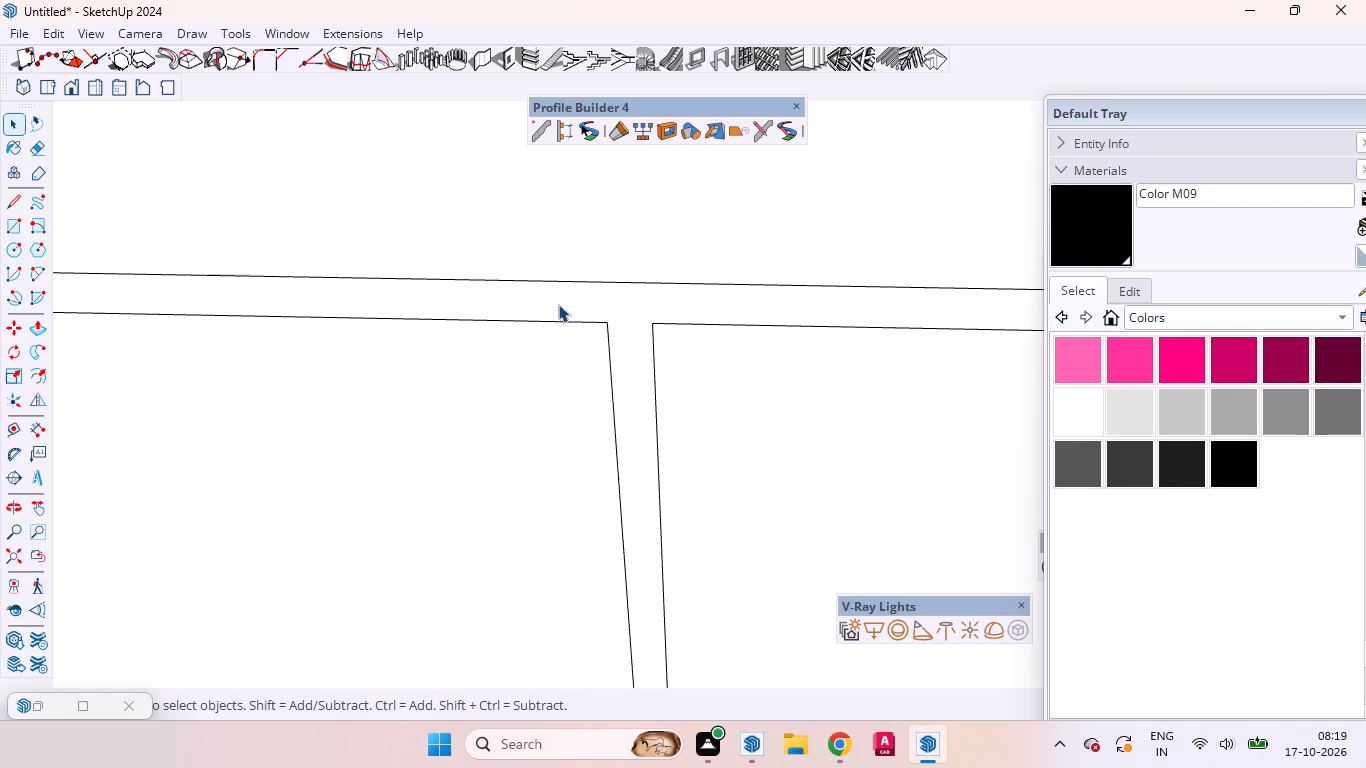
scroll(558, 304, down, 9)
scroll(509, 329, up, 1)
scroll(514, 302, down, 8)
scroll(512, 303, up, 1)
scroll(512, 308, down, 13)
scroll(446, 344, up, 2)
scroll(446, 344, down, 14)
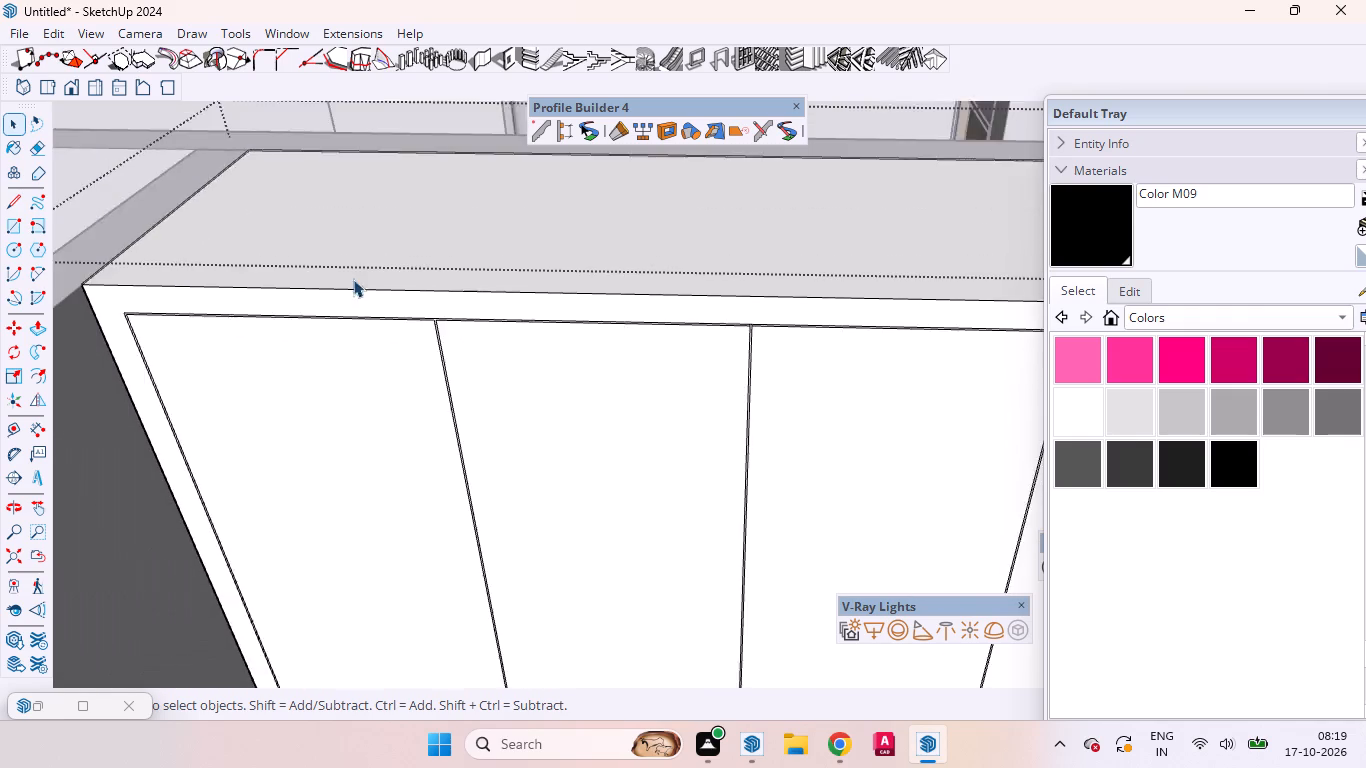
scroll(353, 279, down, 9)
scroll(646, 307, up, 8)
scroll(701, 292, down, 3)
scroll(702, 292, up, 7)
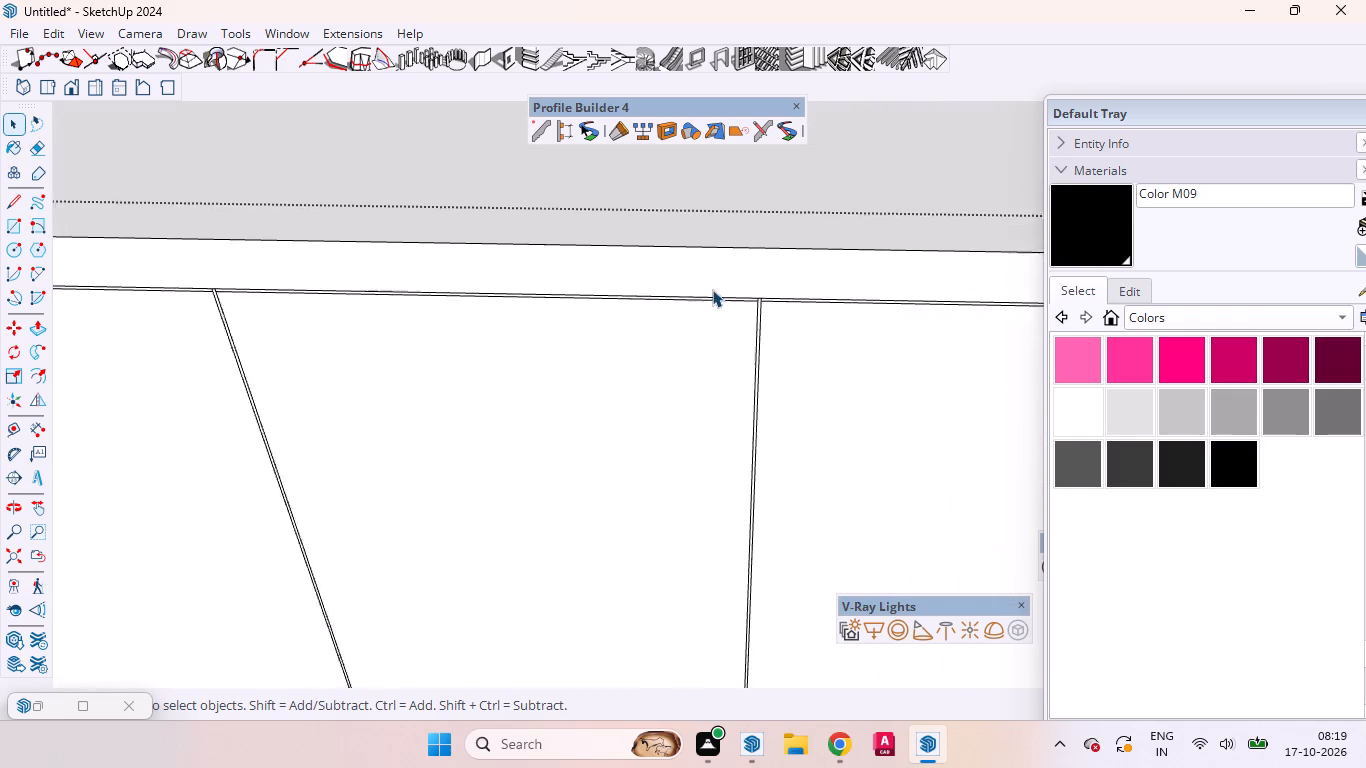
scroll(712, 289, up, 7)
scroll(789, 288, down, 2)
scroll(790, 288, up, 18)
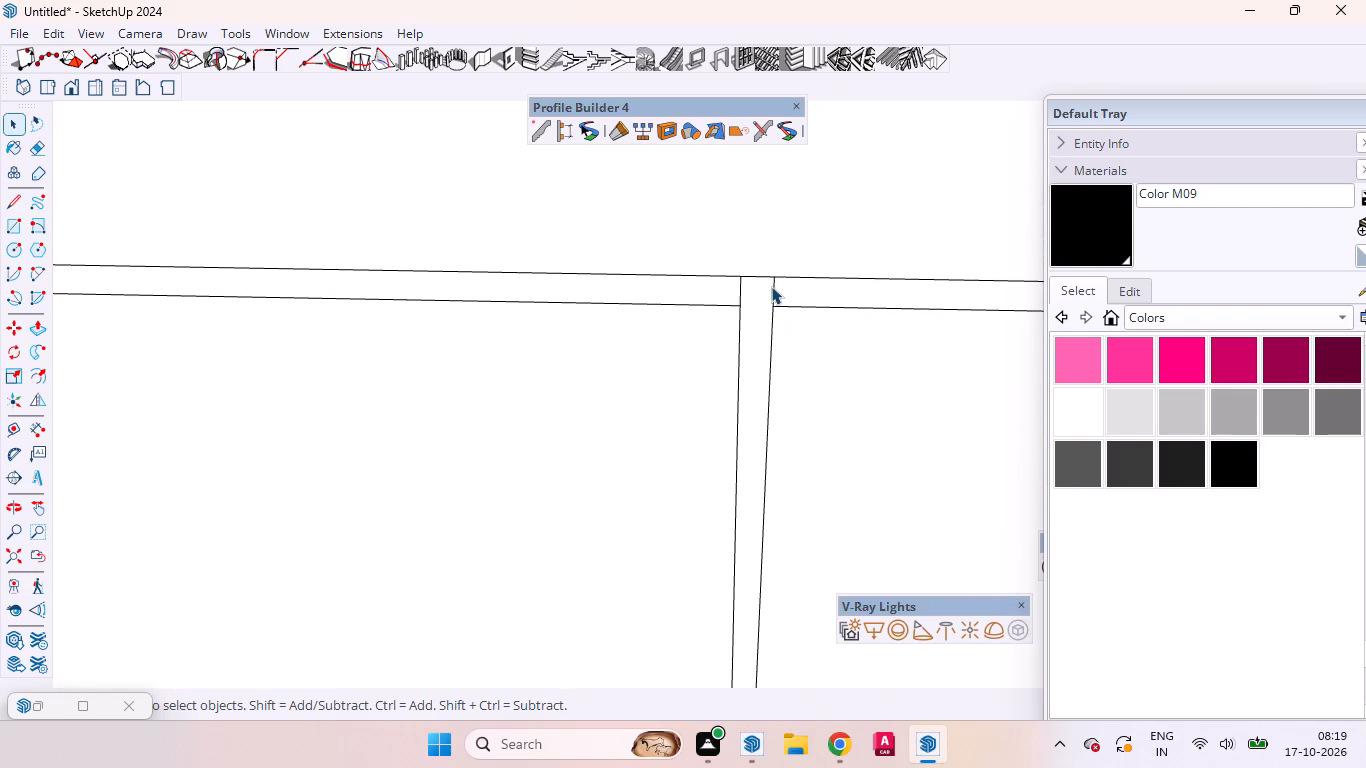
click(773, 286)
key(Delete)
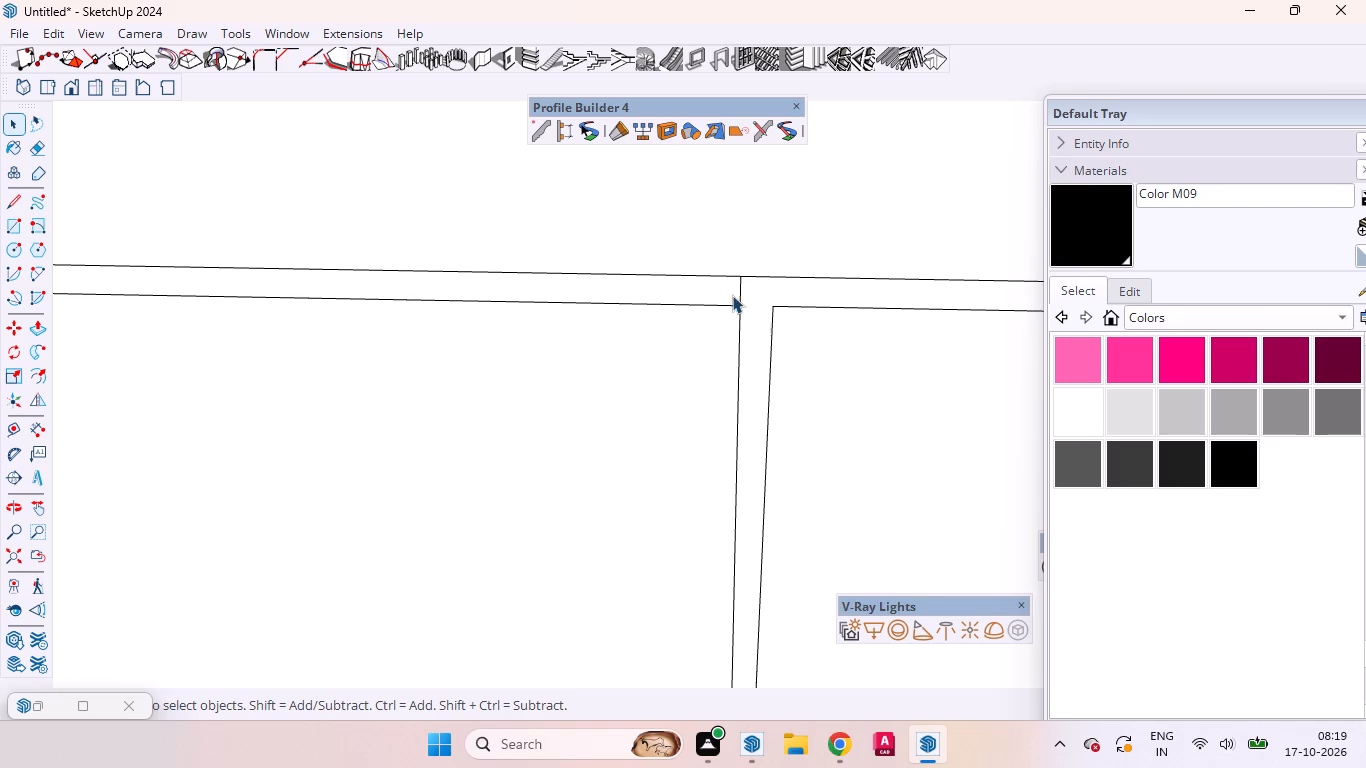
click(742, 288)
key(Delete)
Check the cleaned-up gap lines and the individual door faces along the wardrobe front.
scroll(734, 307, down, 6)
scroll(676, 358, up, 1)
scroll(676, 359, down, 15)
scroll(558, 344, up, 2)
scroll(557, 347, down, 16)
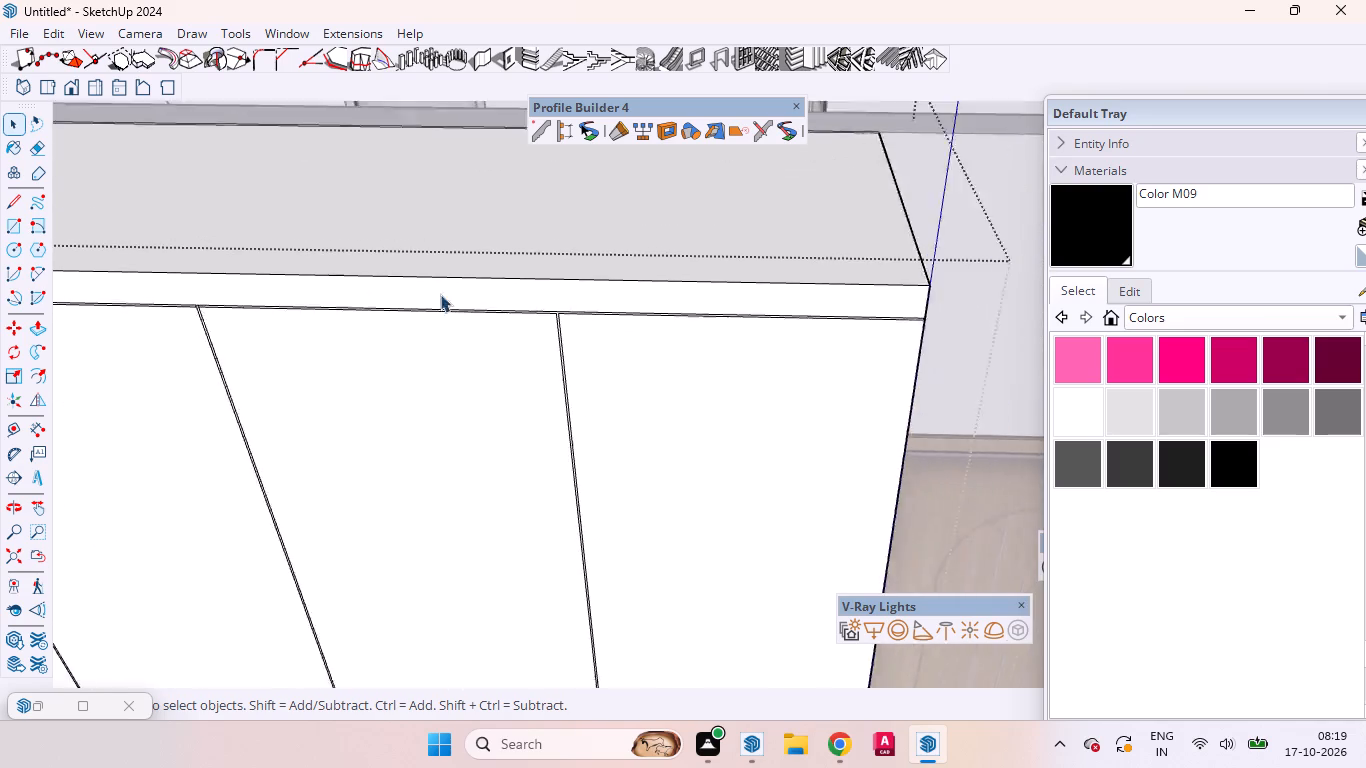
scroll(440, 294, down, 1)
scroll(771, 278, down, 2)
scroll(790, 277, up, 1)
scroll(805, 274, down, 7)
scroll(527, 643, up, 7)
scroll(500, 598, down, 3)
scroll(500, 597, up, 3)
click(487, 583)
click(672, 522)
click(803, 516)
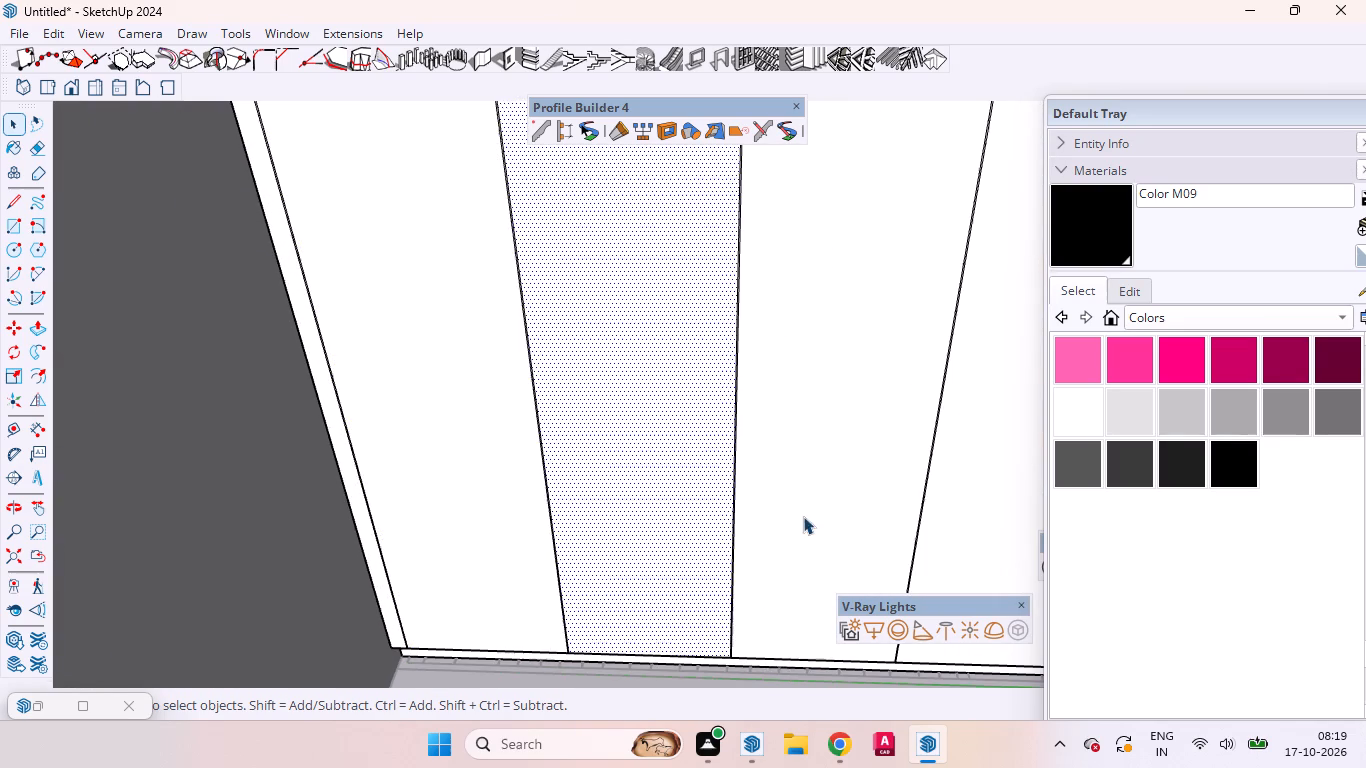
Push/pull the frame face surrounding the wardrobe doors by 18 mm.
scroll(778, 519, down, 10)
scroll(630, 289, up, 5)
scroll(608, 174, up, 4)
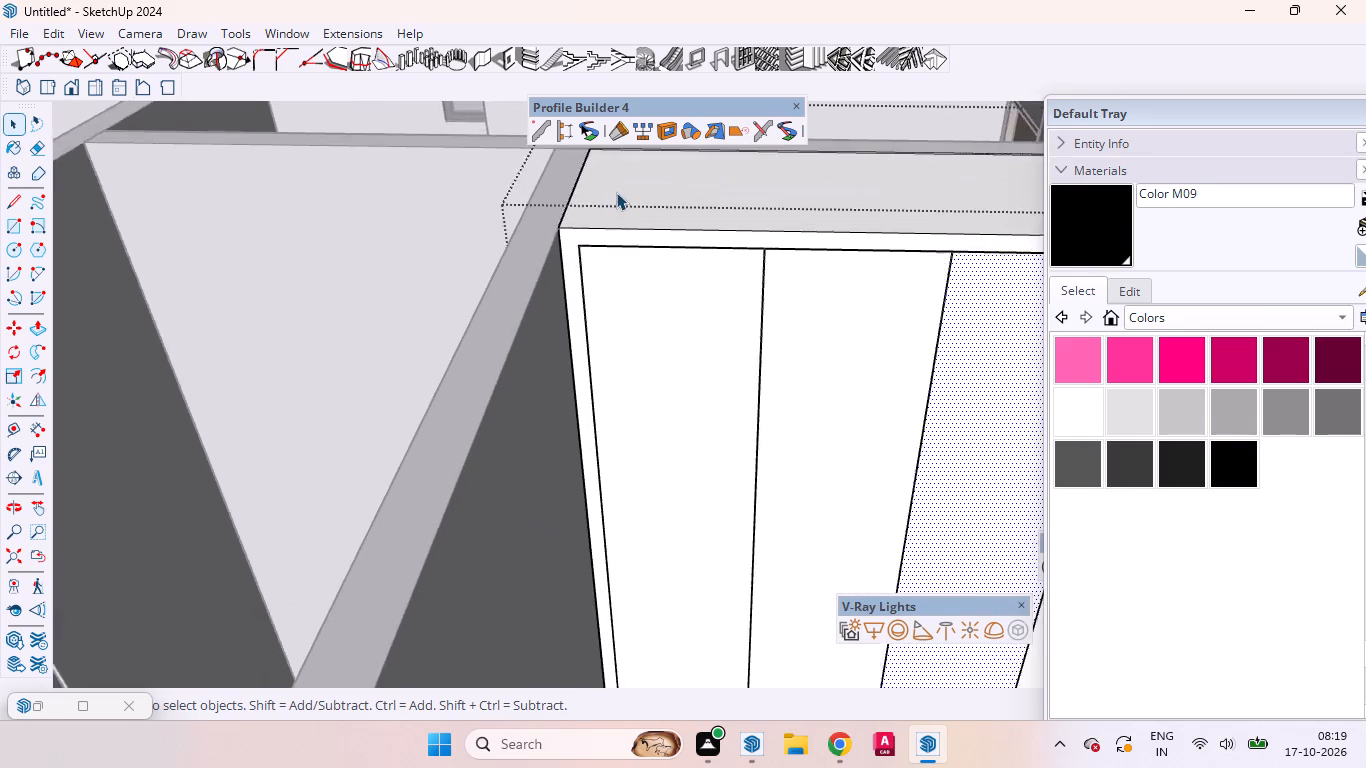
scroll(616, 192, up, 10)
click(543, 231)
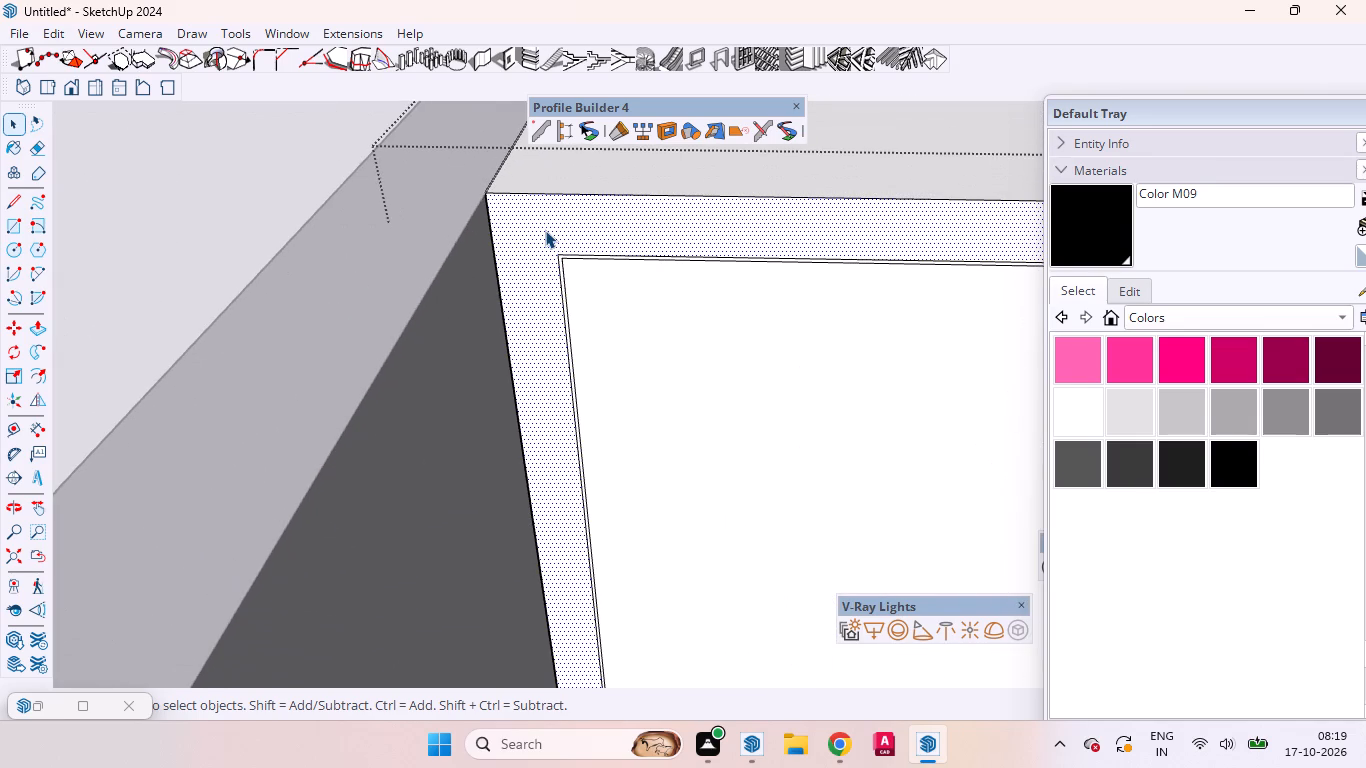
key(p)
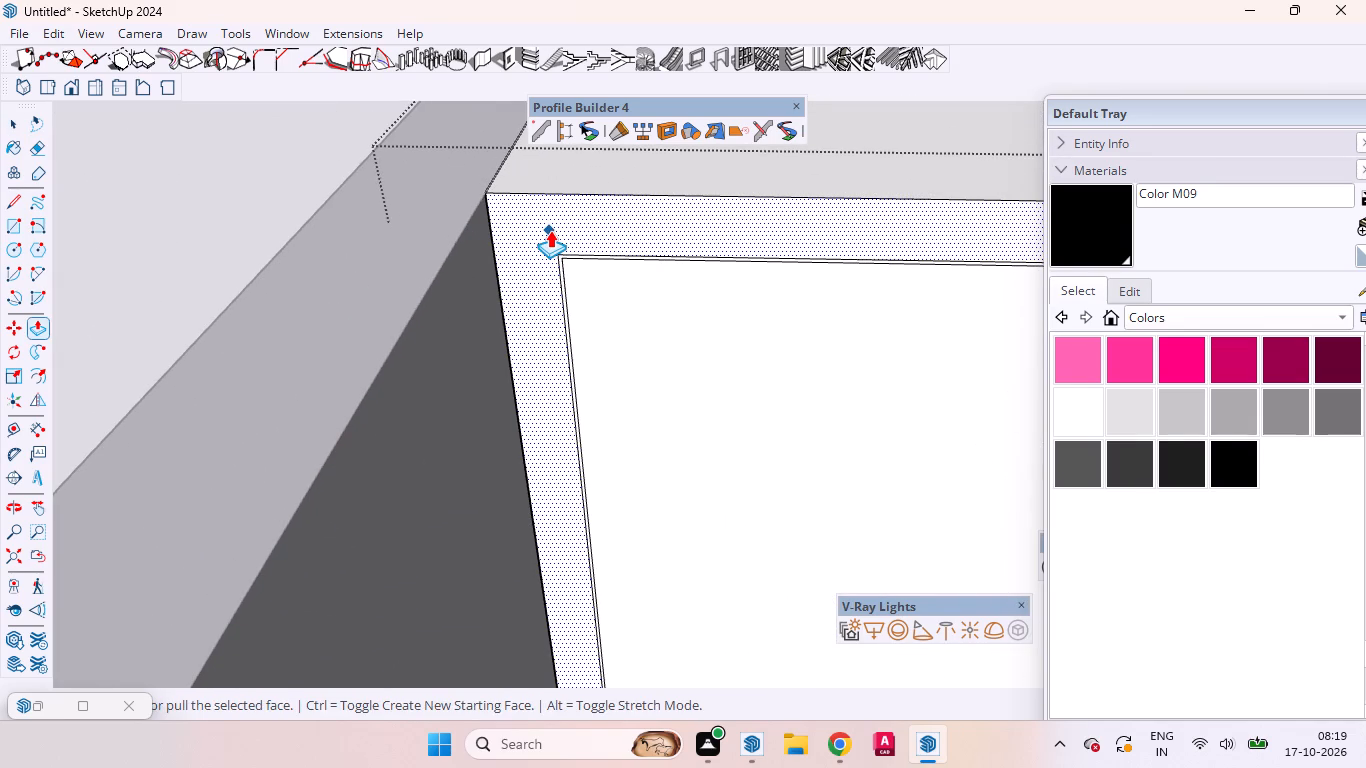
drag(550, 230, 547, 245)
text(18mm)
key(Return)
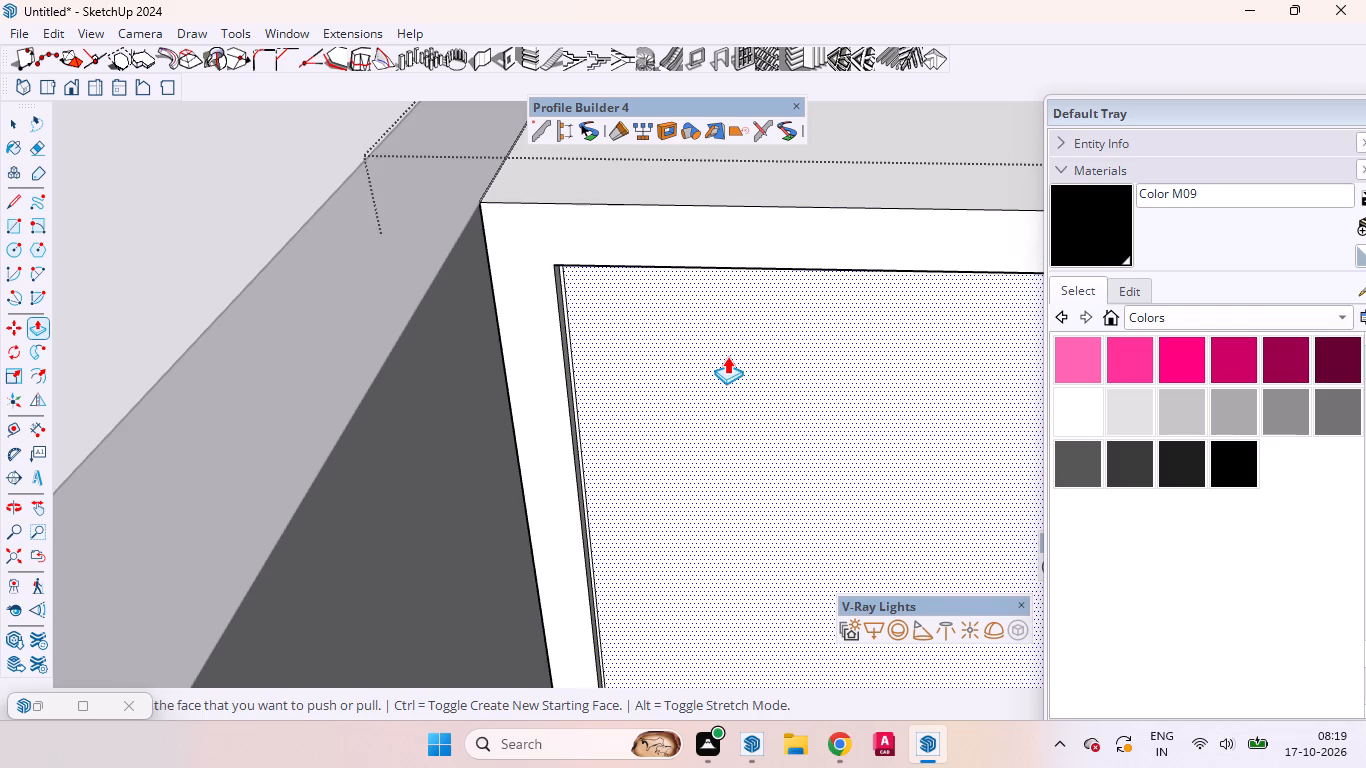
Repeat the 18 mm push/pull on all four wardrobe door faces and close the wardrobe group.
double_click(727, 356)
scroll(608, 301, down, 9)
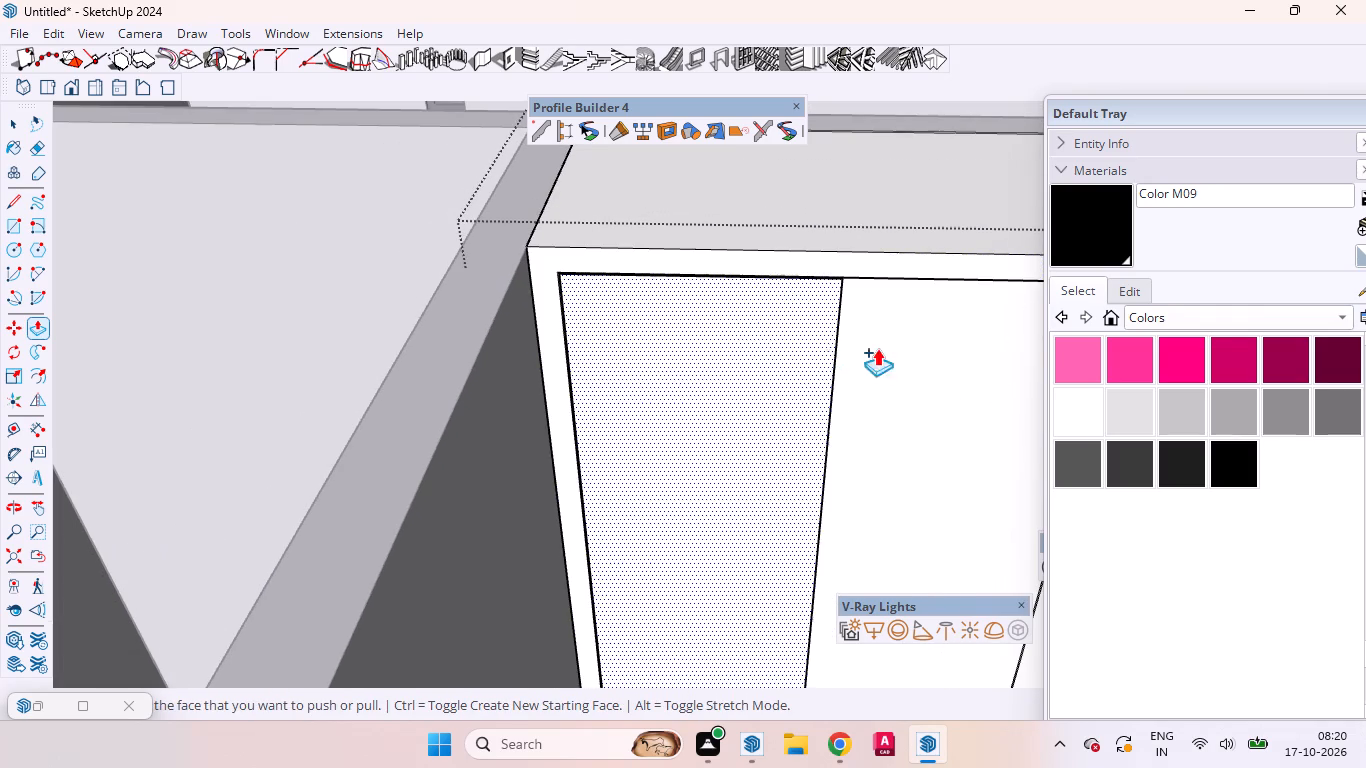
double_click(898, 351)
scroll(666, 360, down, 4)
scroll(660, 360, up, 1)
scroll(659, 360, down, 9)
scroll(627, 331, up, 1)
scroll(627, 330, down, 1)
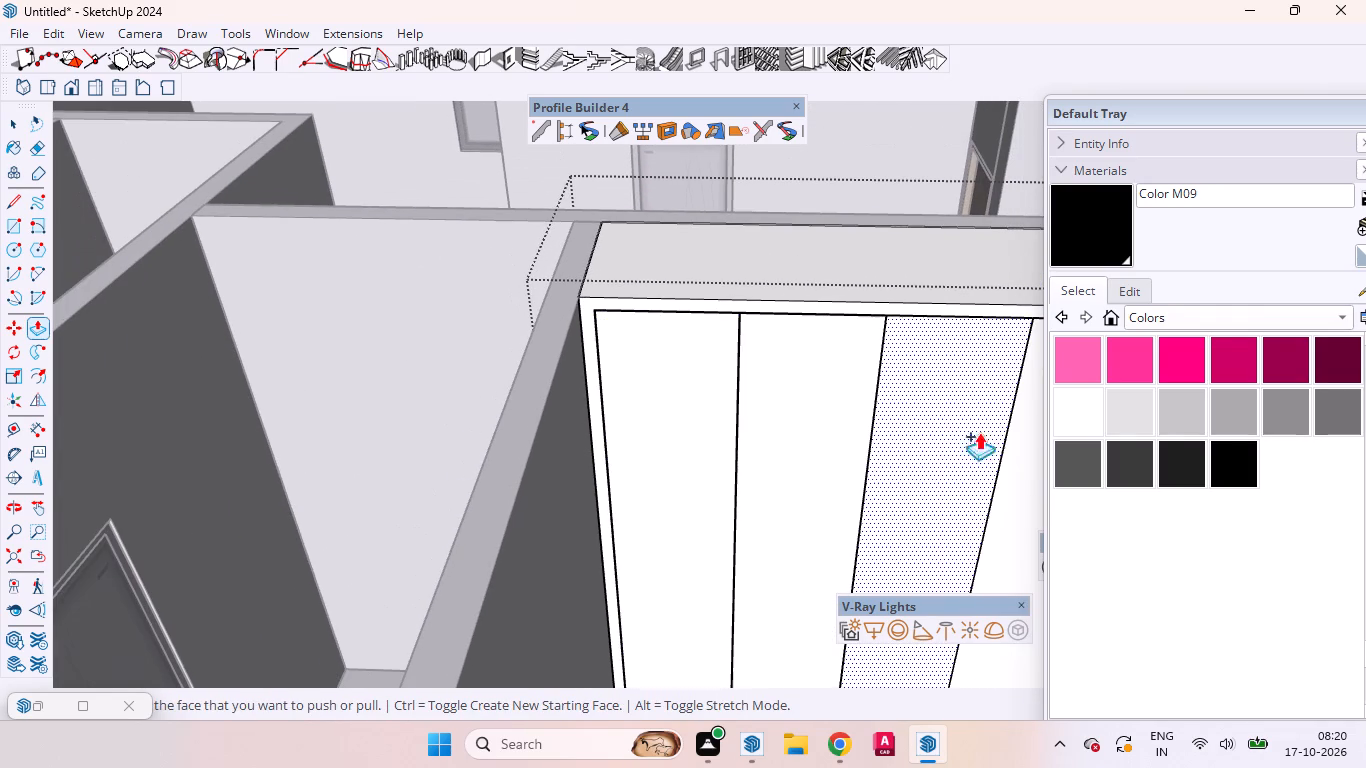
double_click(931, 412)
middle_drag(856, 406, 578, 276)
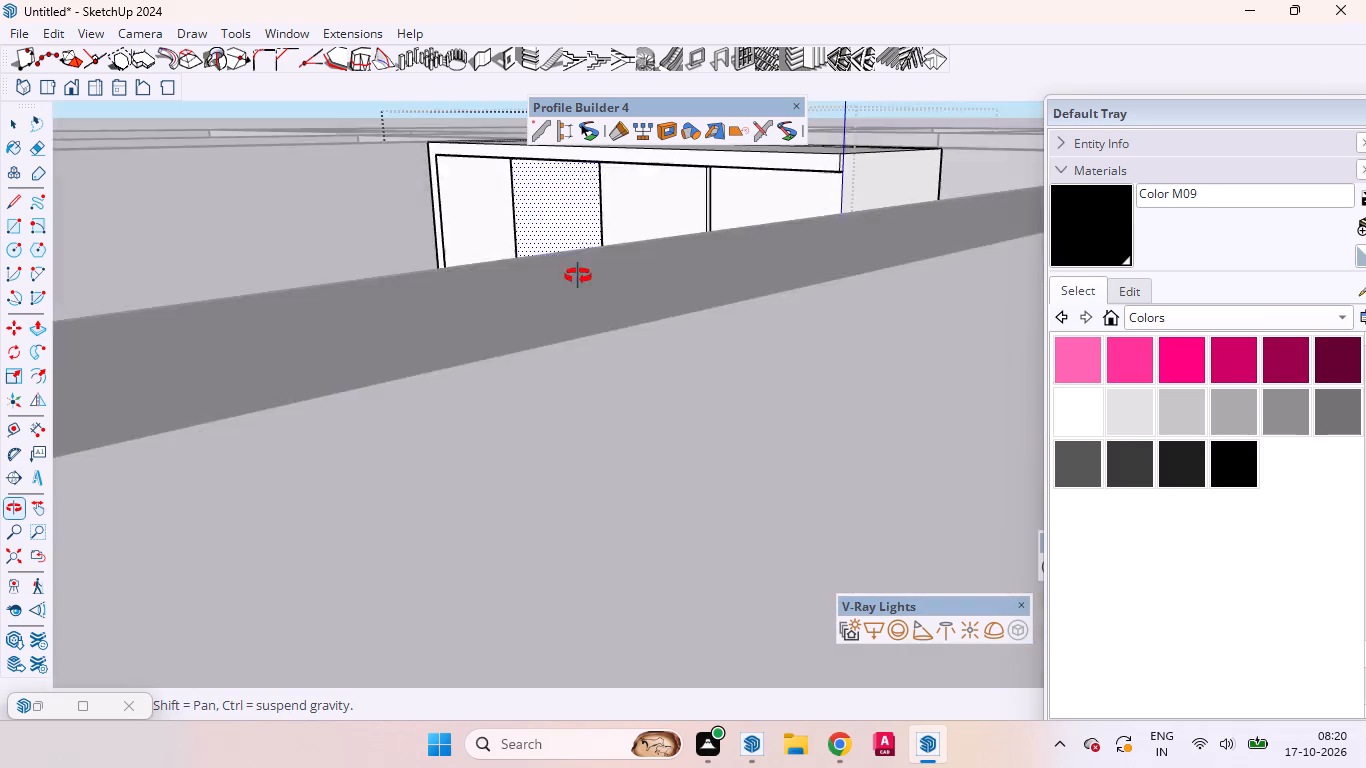
middle_drag(578, 276, 607, 363)
scroll(791, 373, up, 4)
double_click(789, 375)
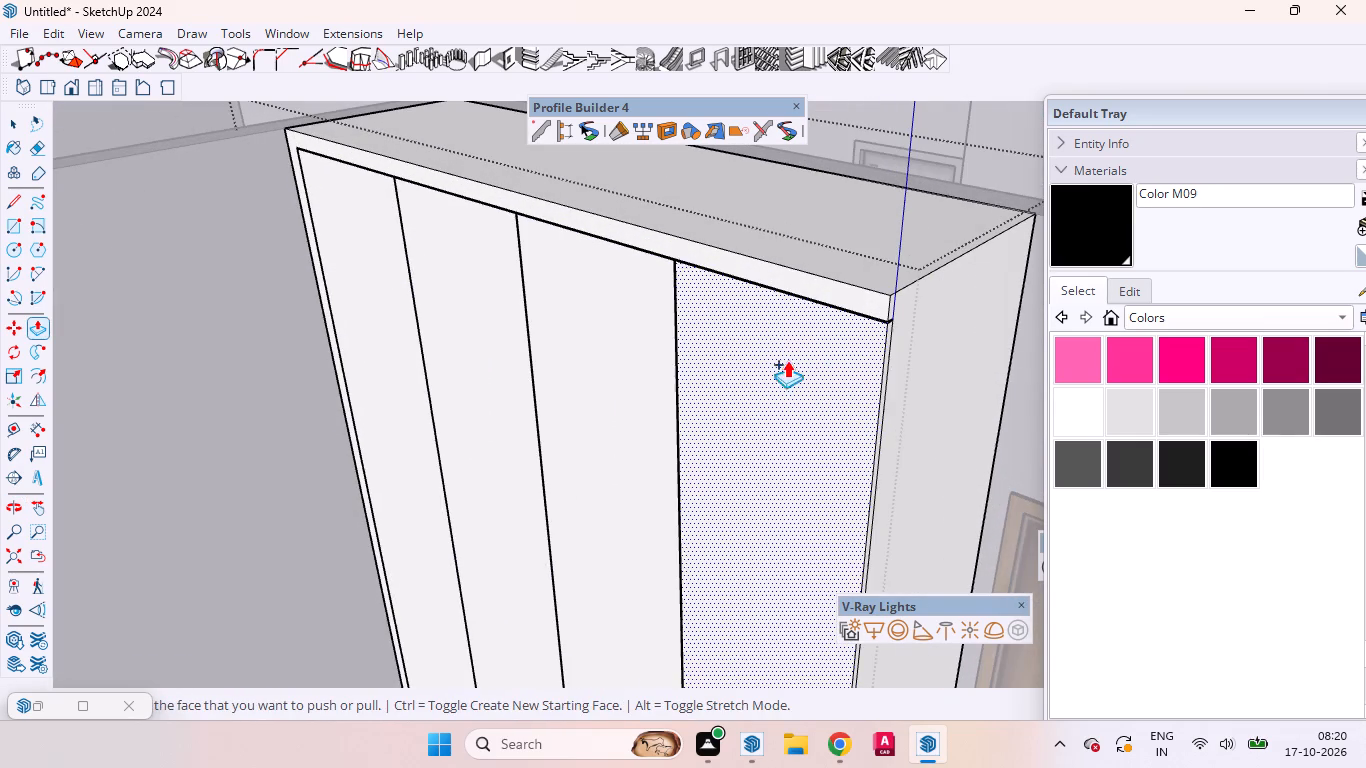
scroll(814, 333, down, 1)
scroll(816, 330, up, 3)
scroll(818, 327, down, 10)
scroll(820, 288, up, 2)
scroll(820, 288, down, 10)
scroll(816, 302, up, 1)
scroll(816, 302, down, 3)
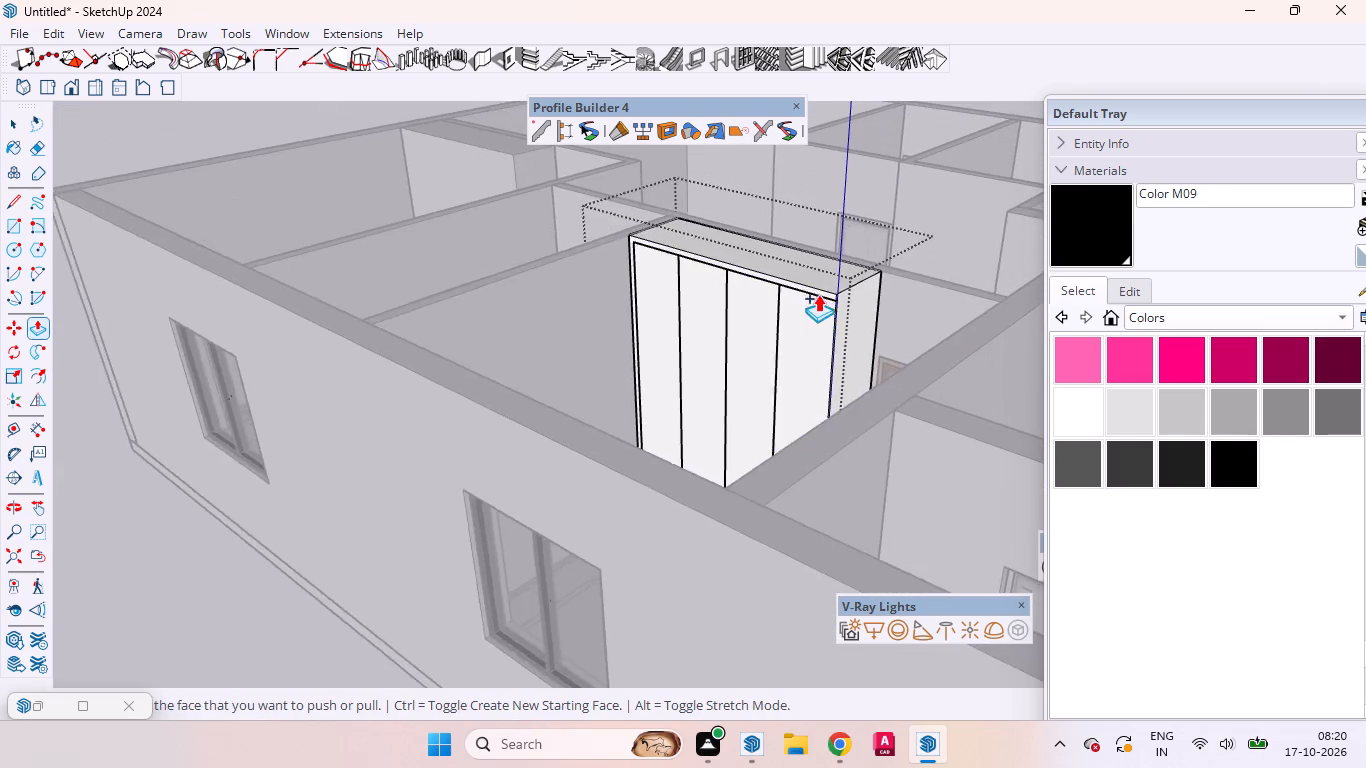
scroll(818, 294, down, 1)
key(space)
click(301, 610)
Inspect the finished four-door wardrobe from the front, side and above.
middle_drag(671, 365, 678, 372)
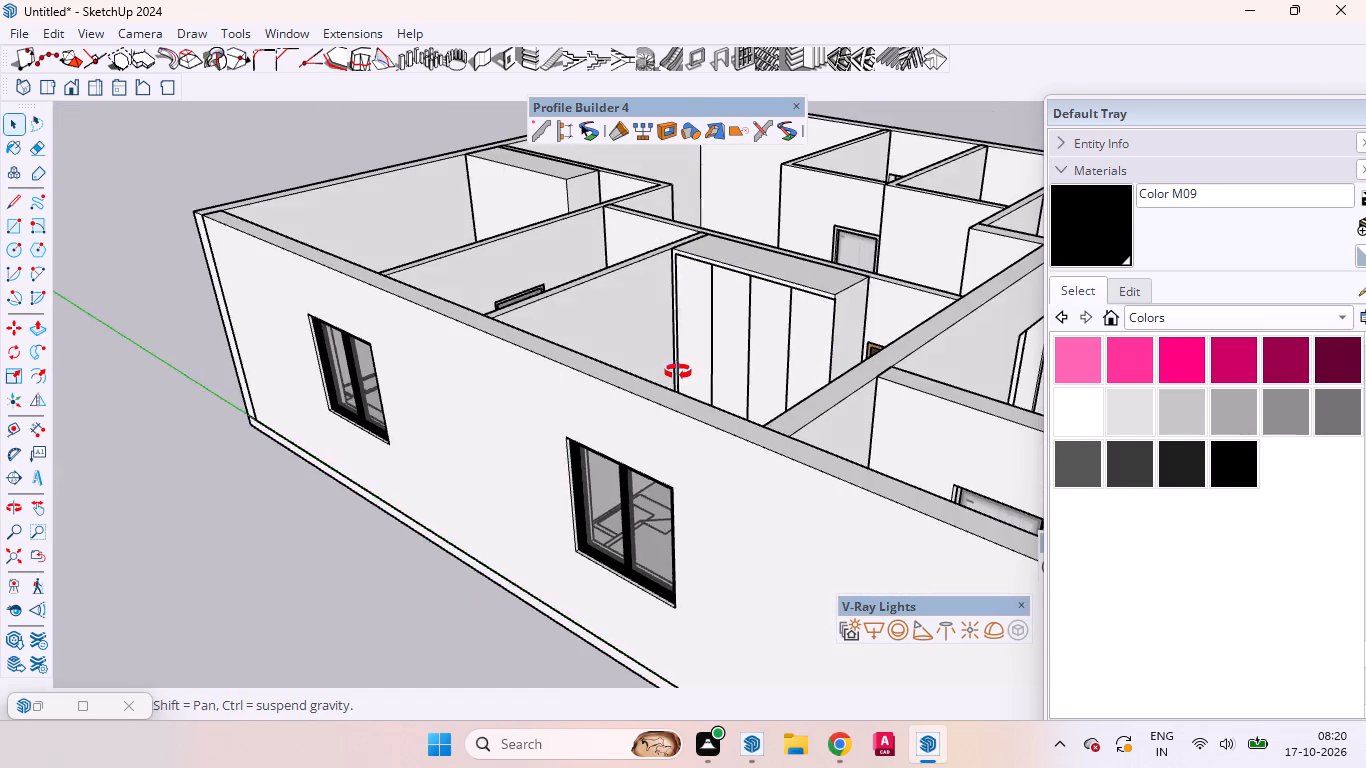
middle_drag(678, 372, 941, 566)
scroll(829, 409, up, 4)
scroll(937, 389, up, 5)
scroll(971, 344, down, 1)
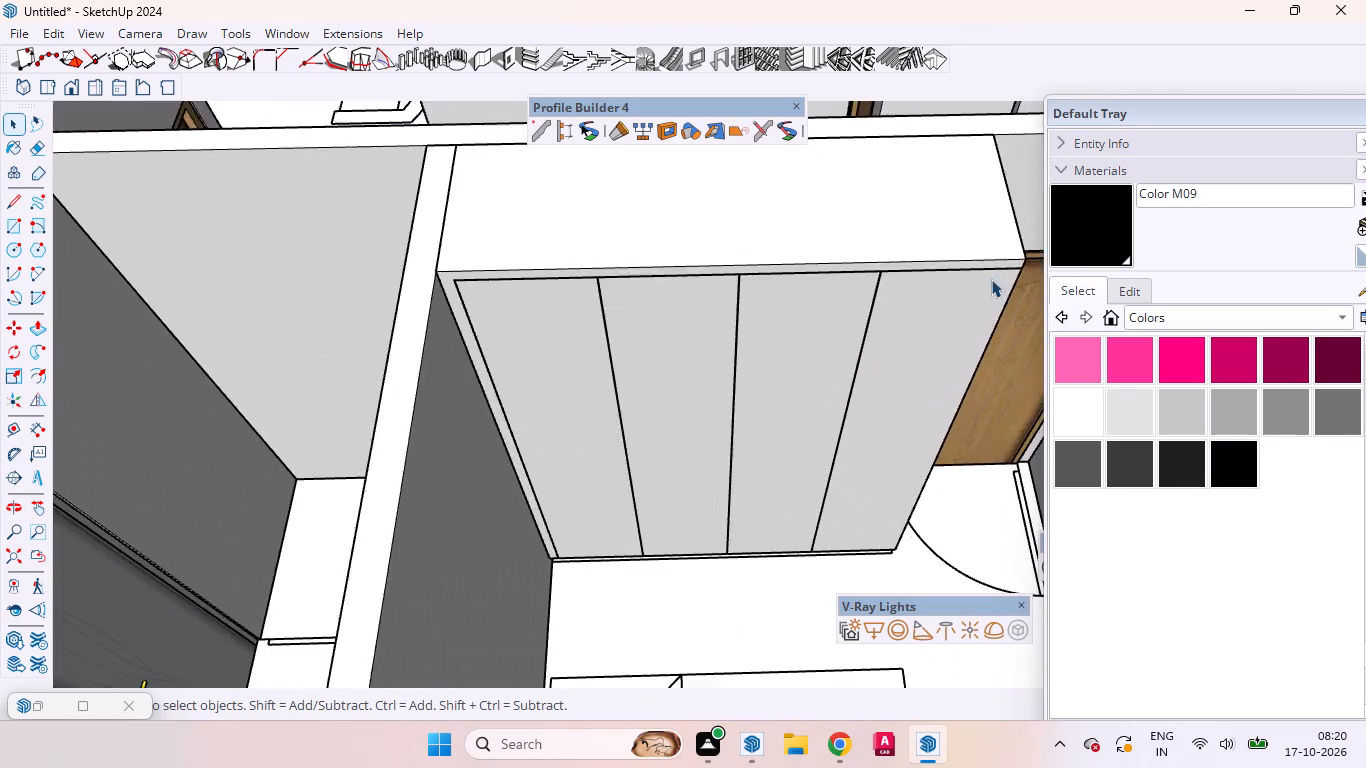
middle_drag(988, 281, 510, 162)
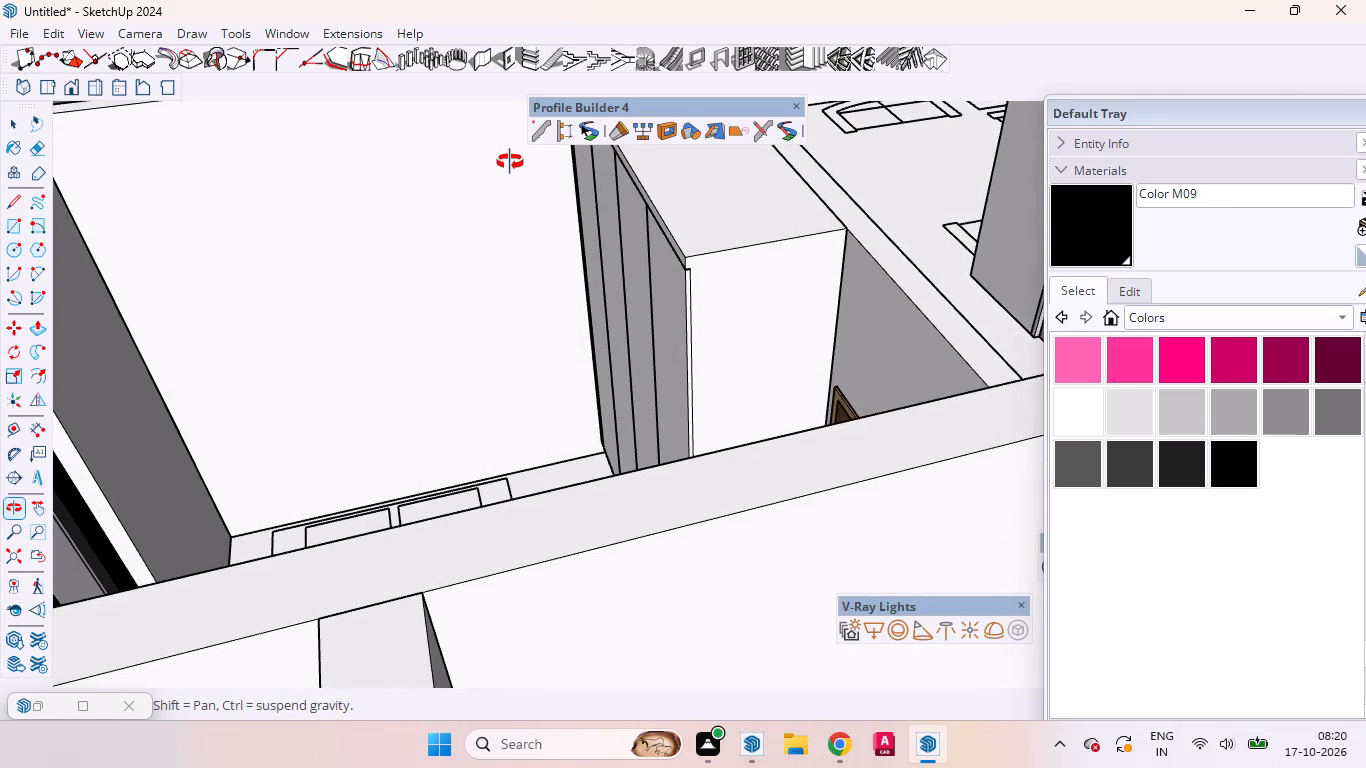
middle_drag(510, 162, 834, 311)
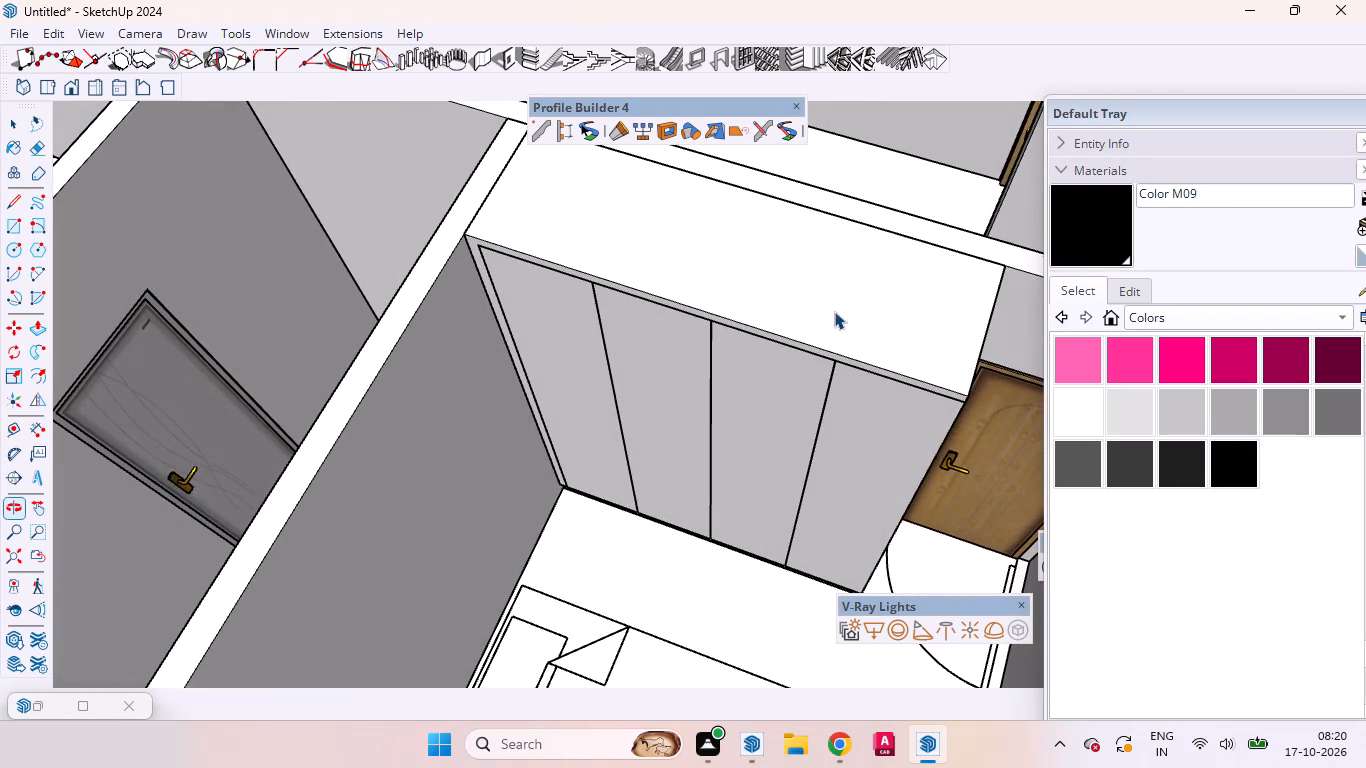
scroll(758, 379, down, 2)
scroll(762, 374, up, 1)
scroll(763, 373, down, 6)
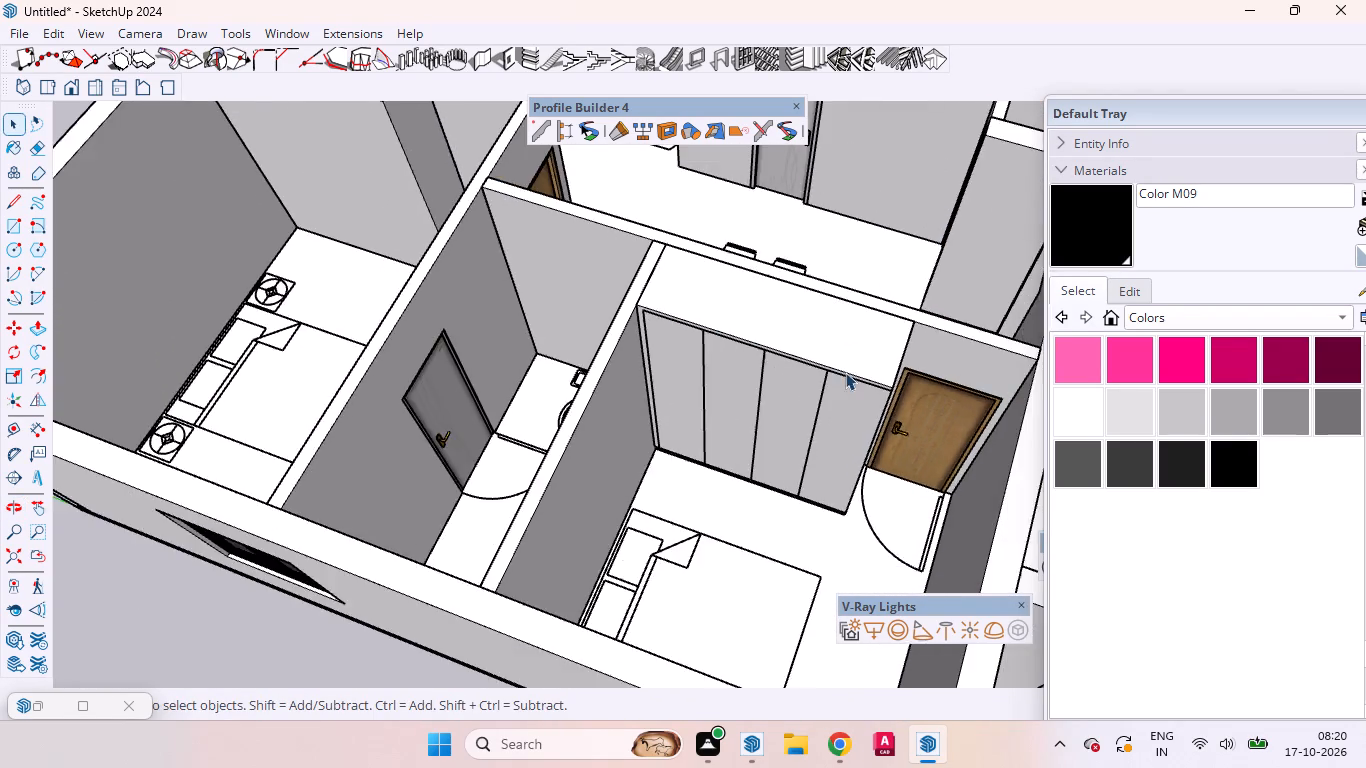
scroll(802, 361, down, 3)
scroll(802, 361, up, 1)
scroll(800, 361, down, 13)
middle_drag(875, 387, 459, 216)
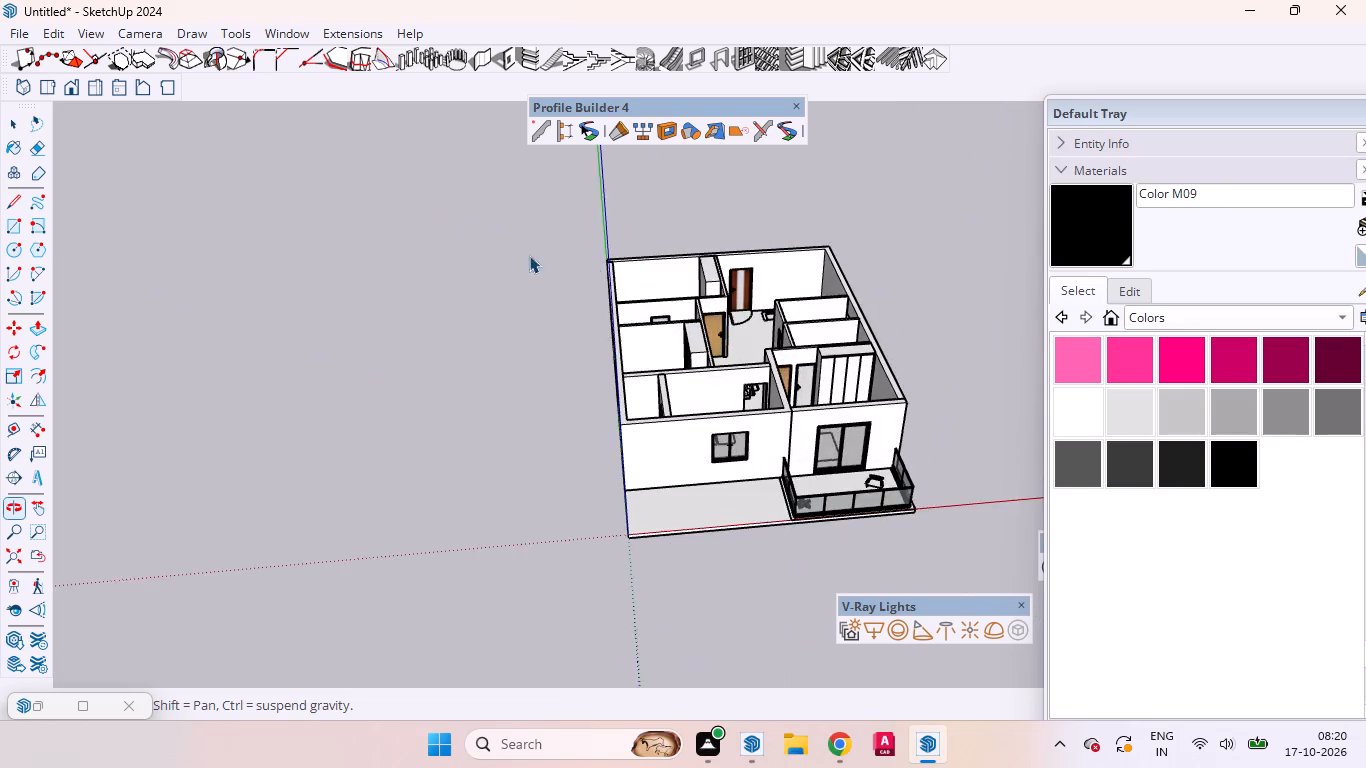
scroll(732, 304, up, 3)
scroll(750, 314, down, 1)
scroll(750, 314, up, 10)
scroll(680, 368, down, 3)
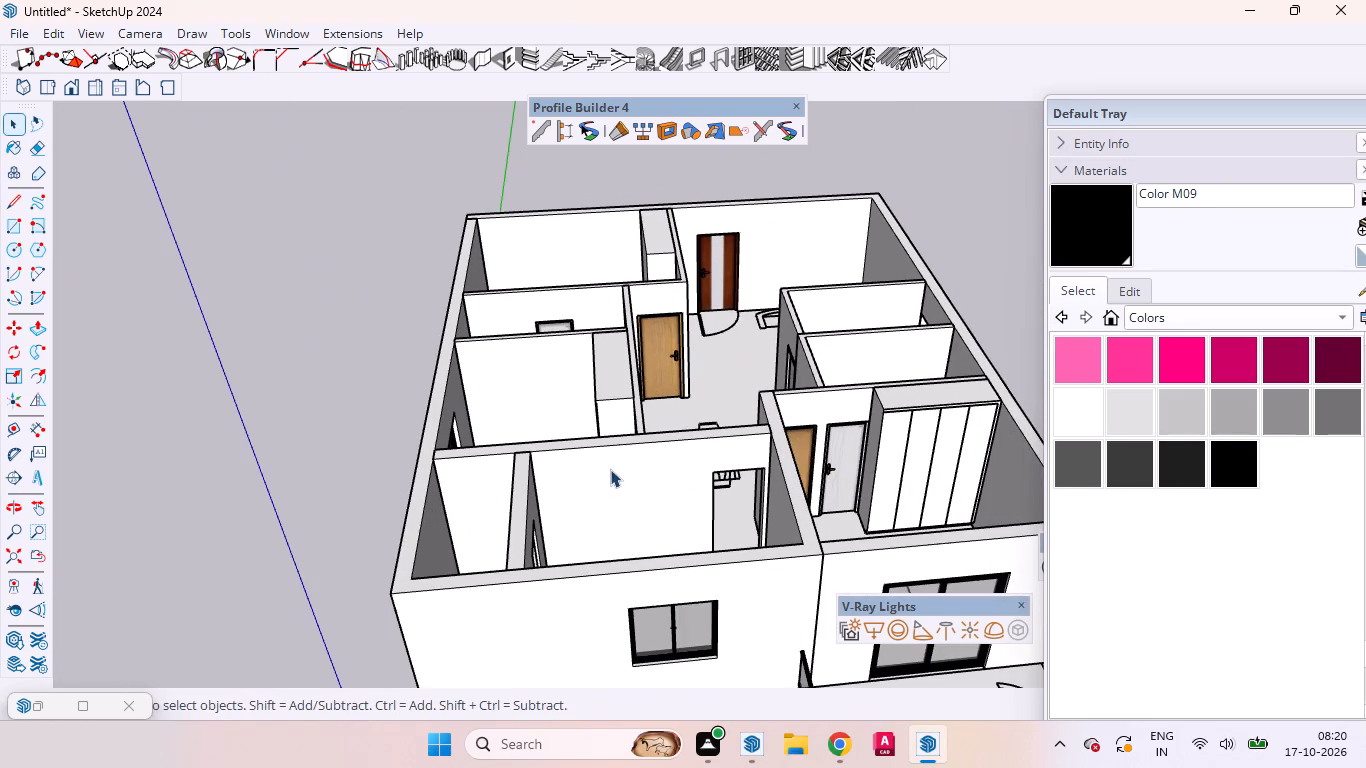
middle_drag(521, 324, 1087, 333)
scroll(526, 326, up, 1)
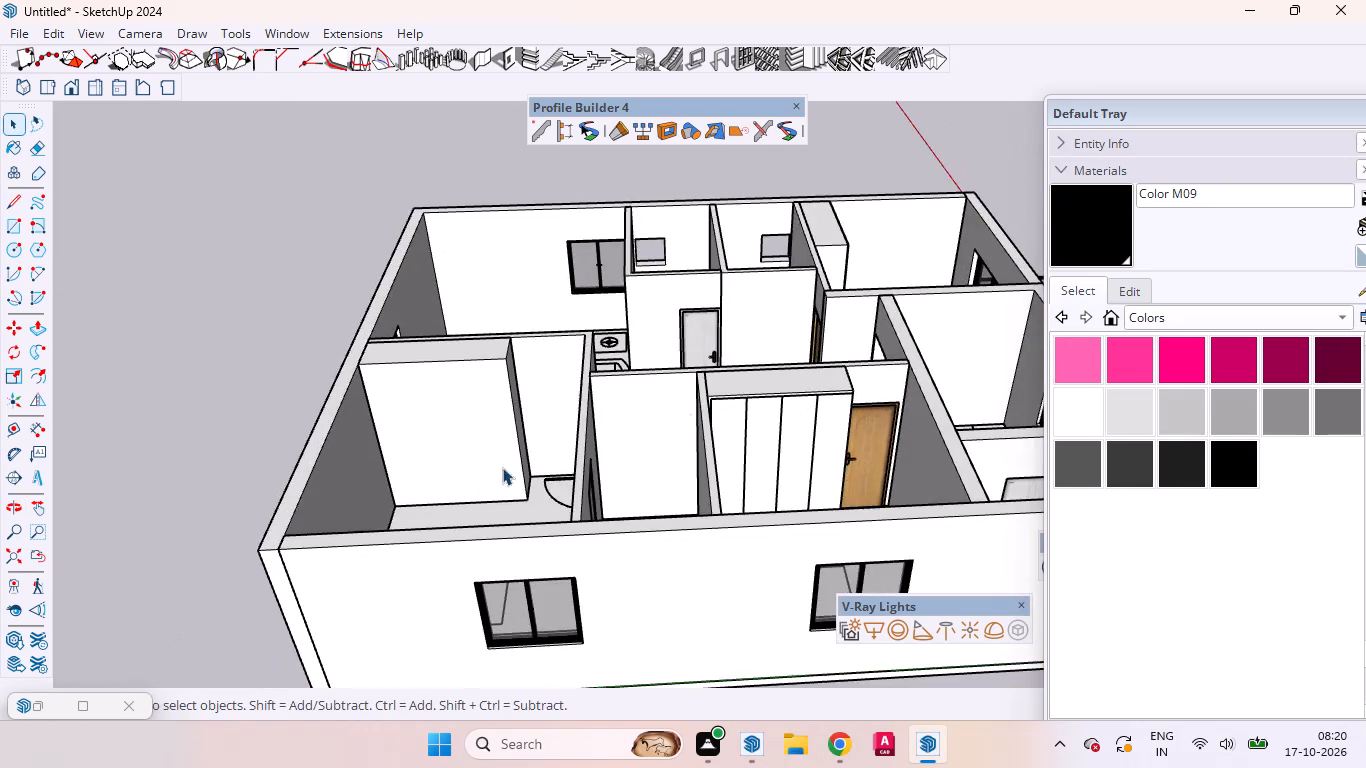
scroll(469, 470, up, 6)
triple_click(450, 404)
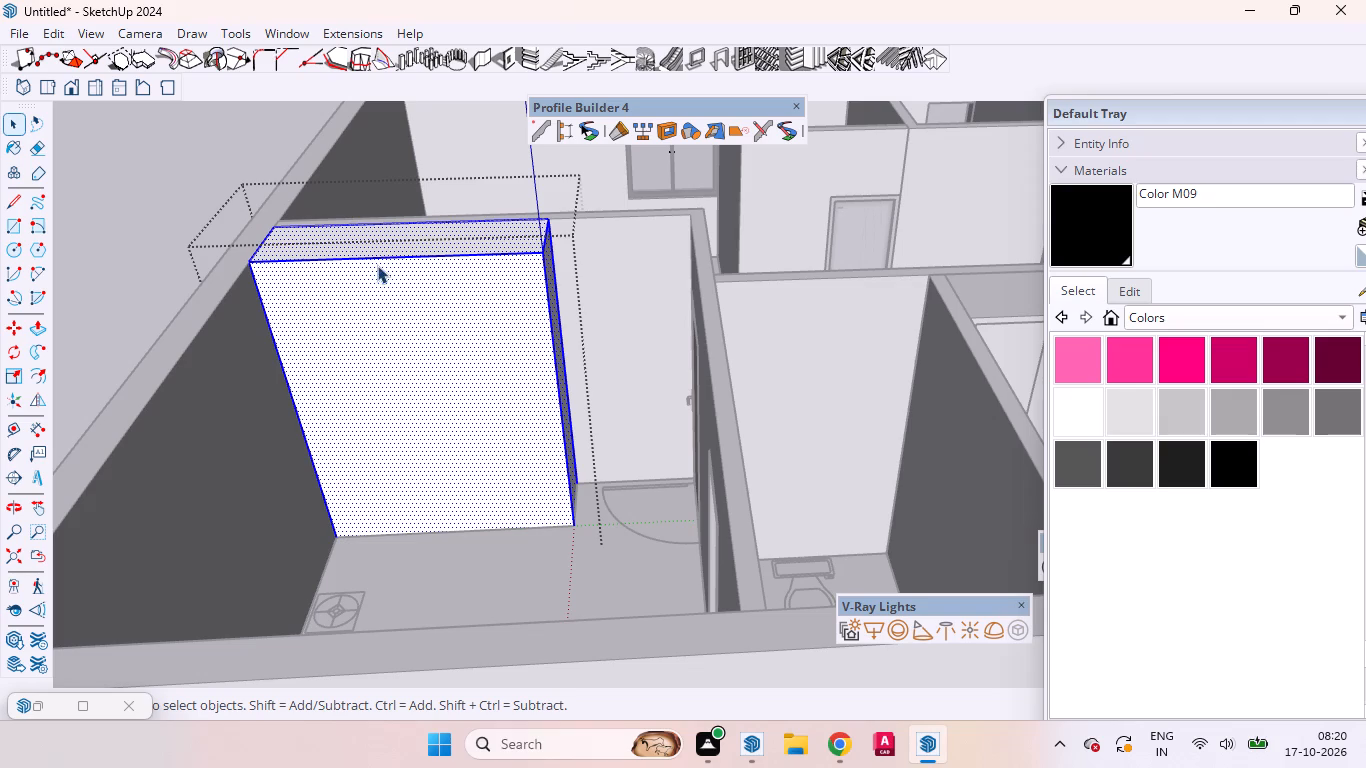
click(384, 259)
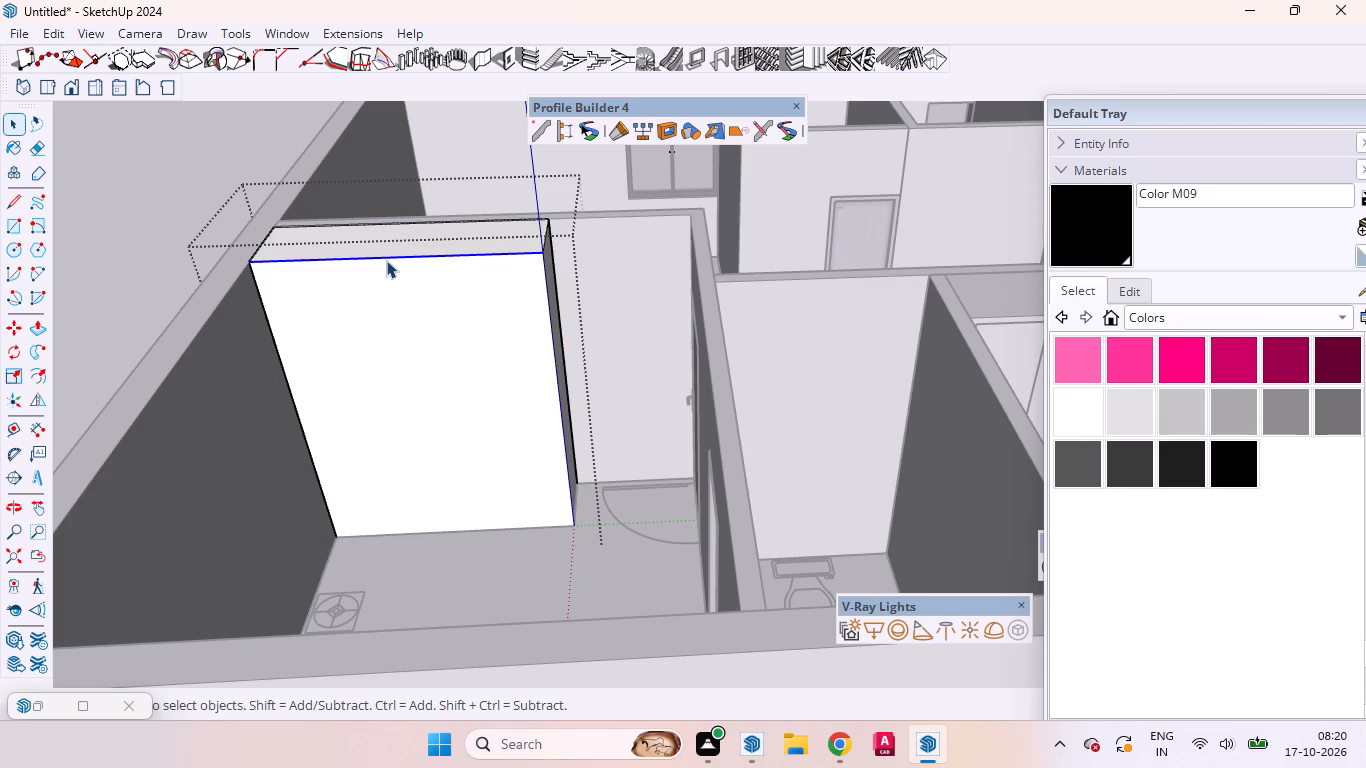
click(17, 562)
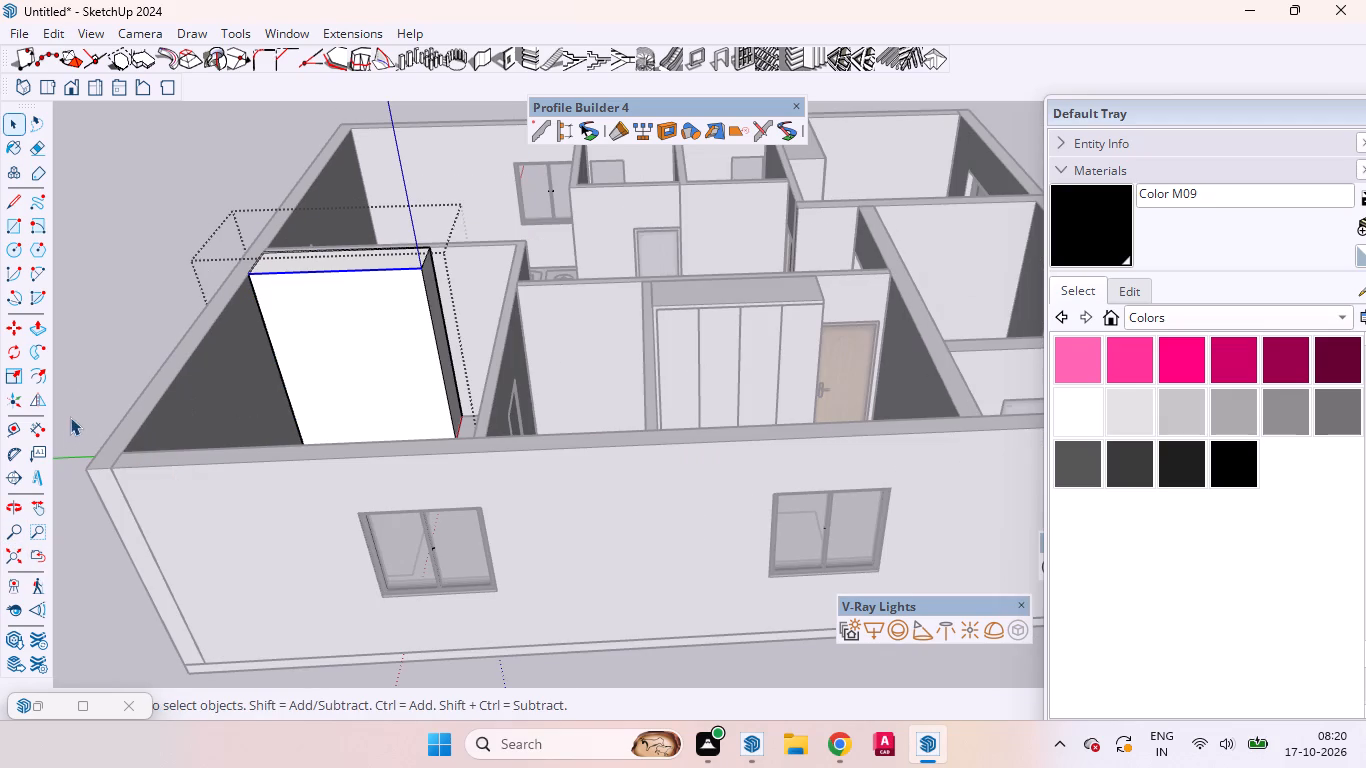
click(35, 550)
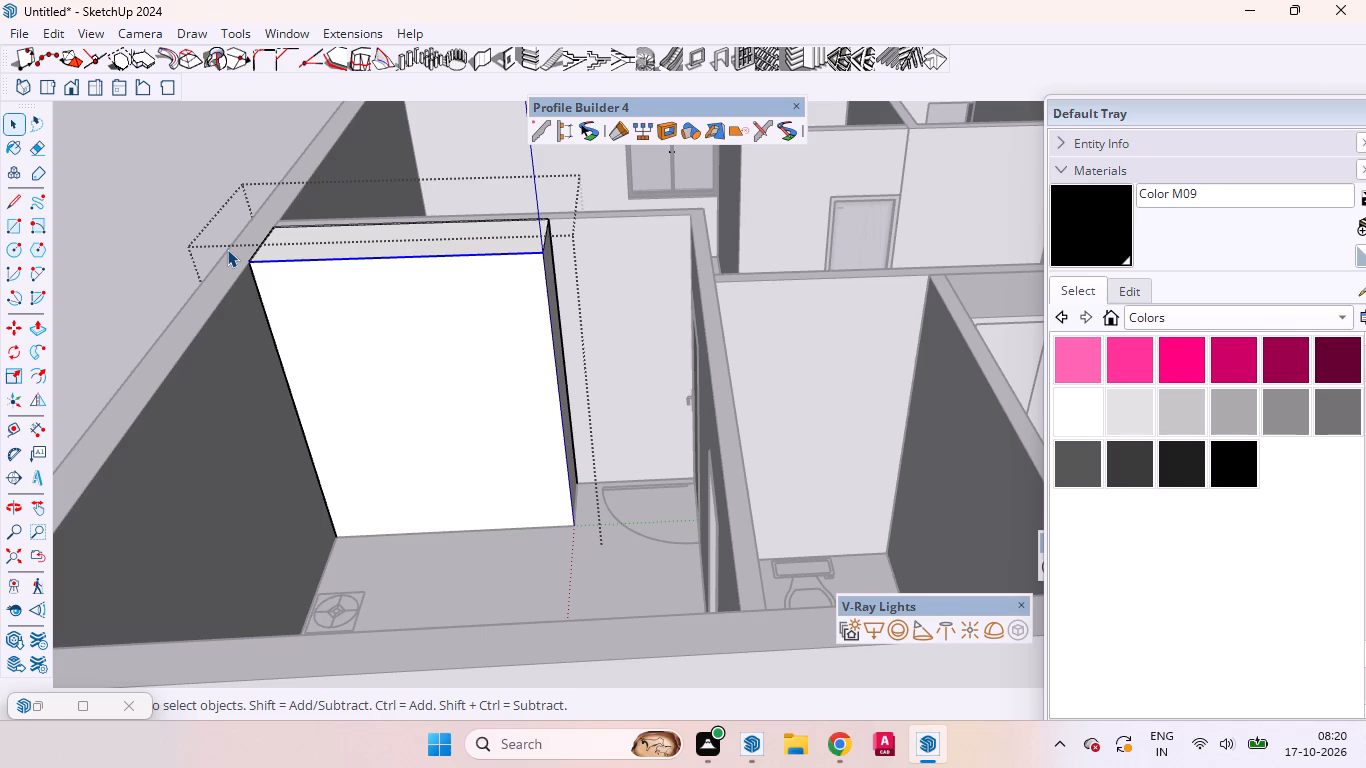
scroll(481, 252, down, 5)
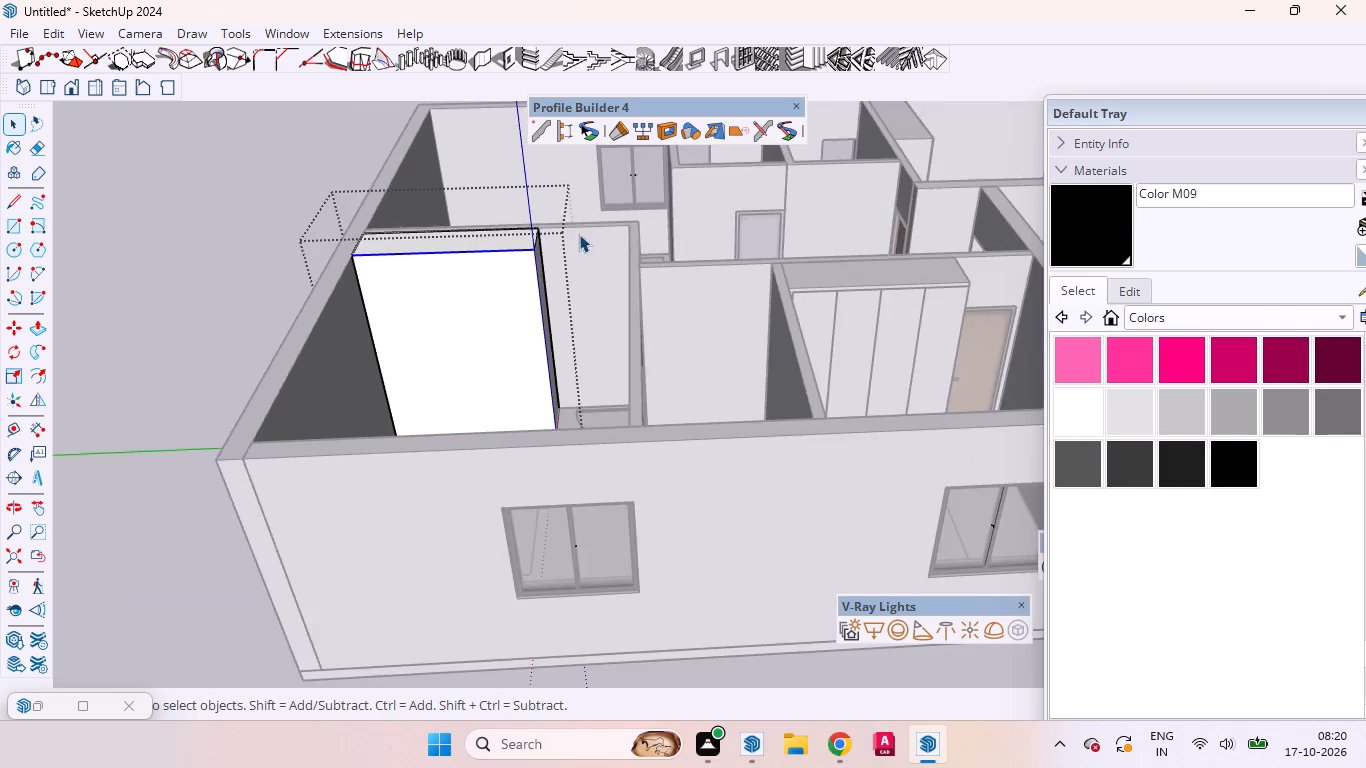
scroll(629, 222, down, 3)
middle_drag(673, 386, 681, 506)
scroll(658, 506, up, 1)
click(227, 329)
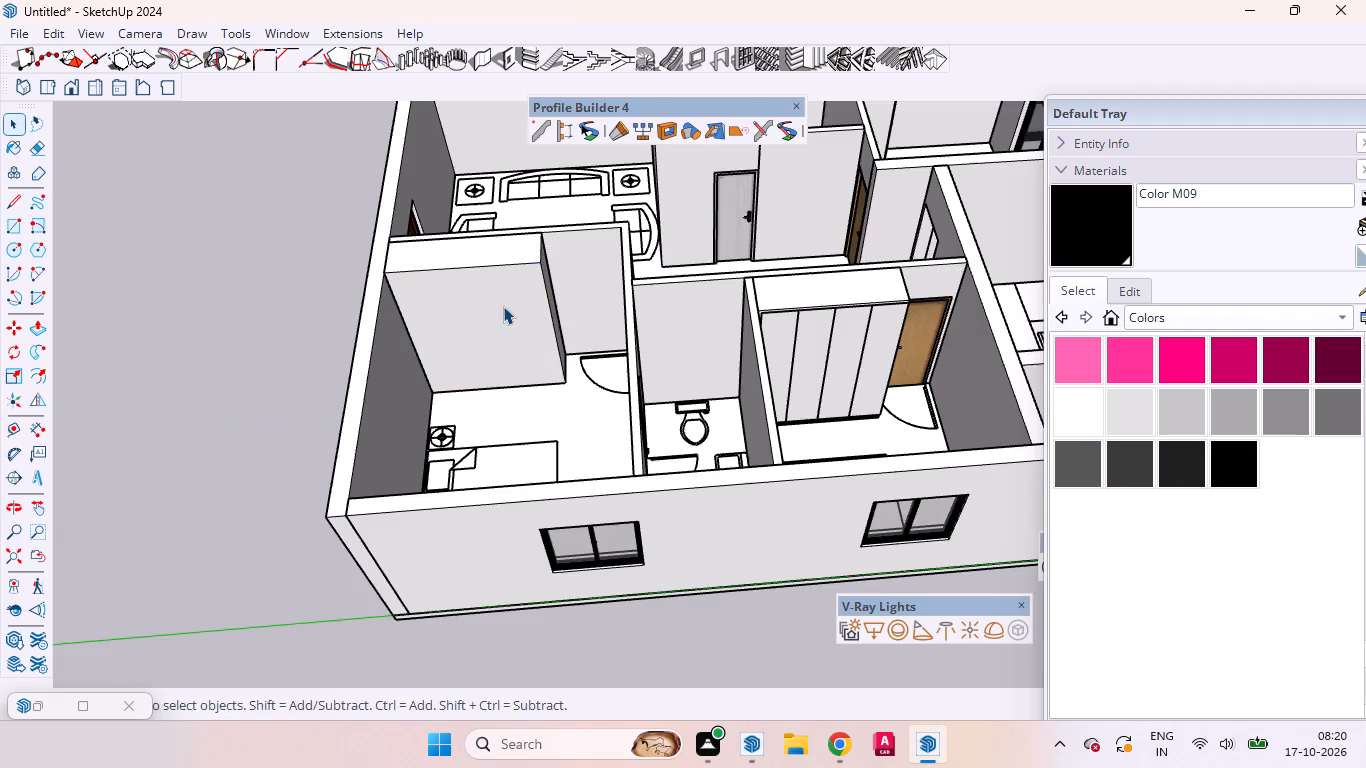
Look over the rooms from several sides and examine the plain wardrobe in the corner bedroom.
middle_drag(646, 317, 215, 289)
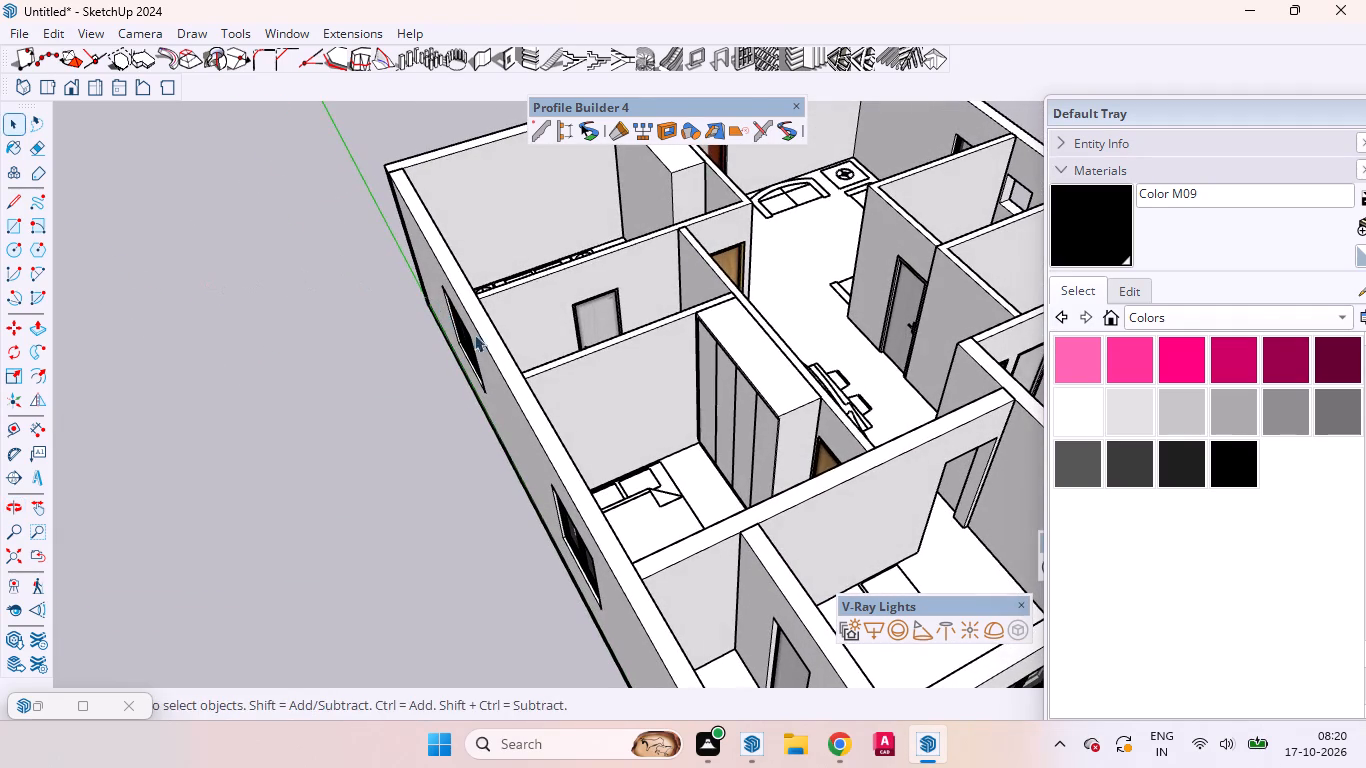
middle_drag(545, 359, 365, 367)
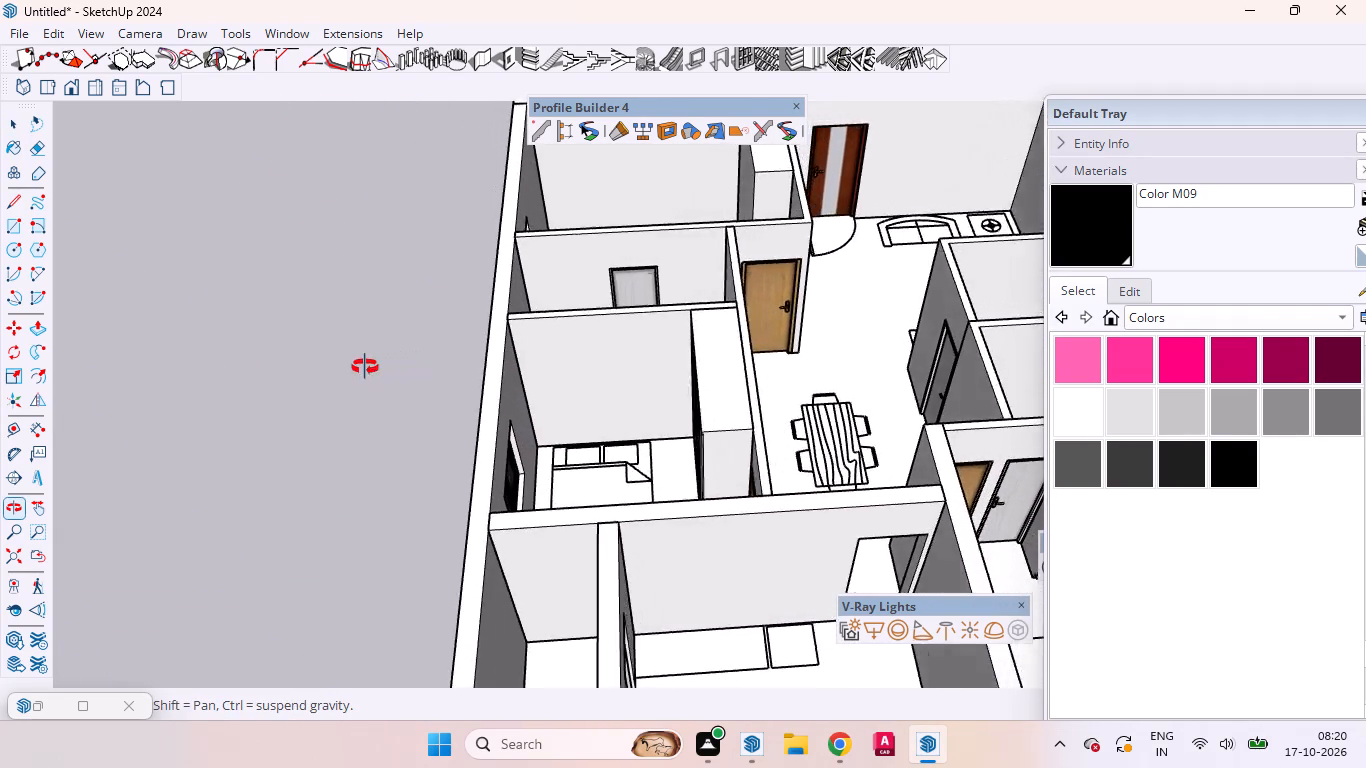
middle_drag(365, 367, 576, 268)
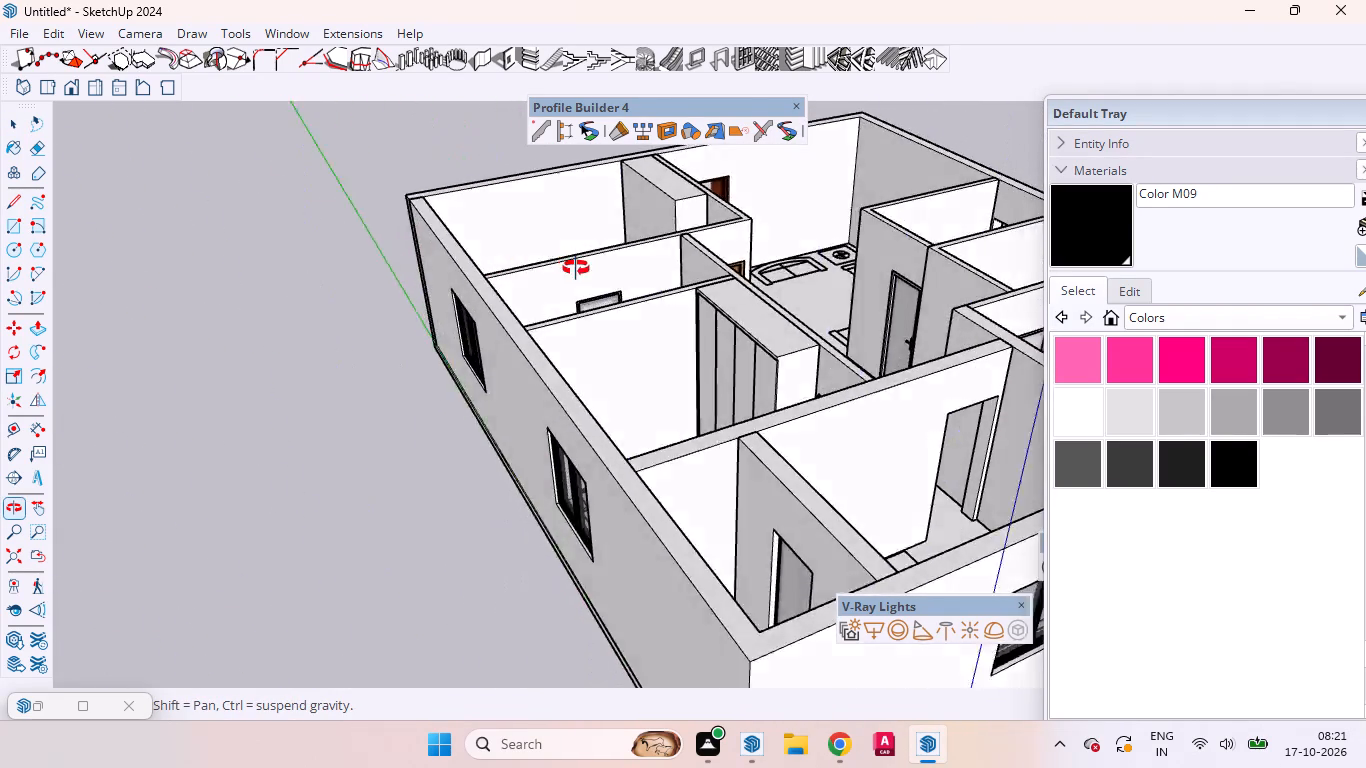
middle_drag(576, 268, 823, 280)
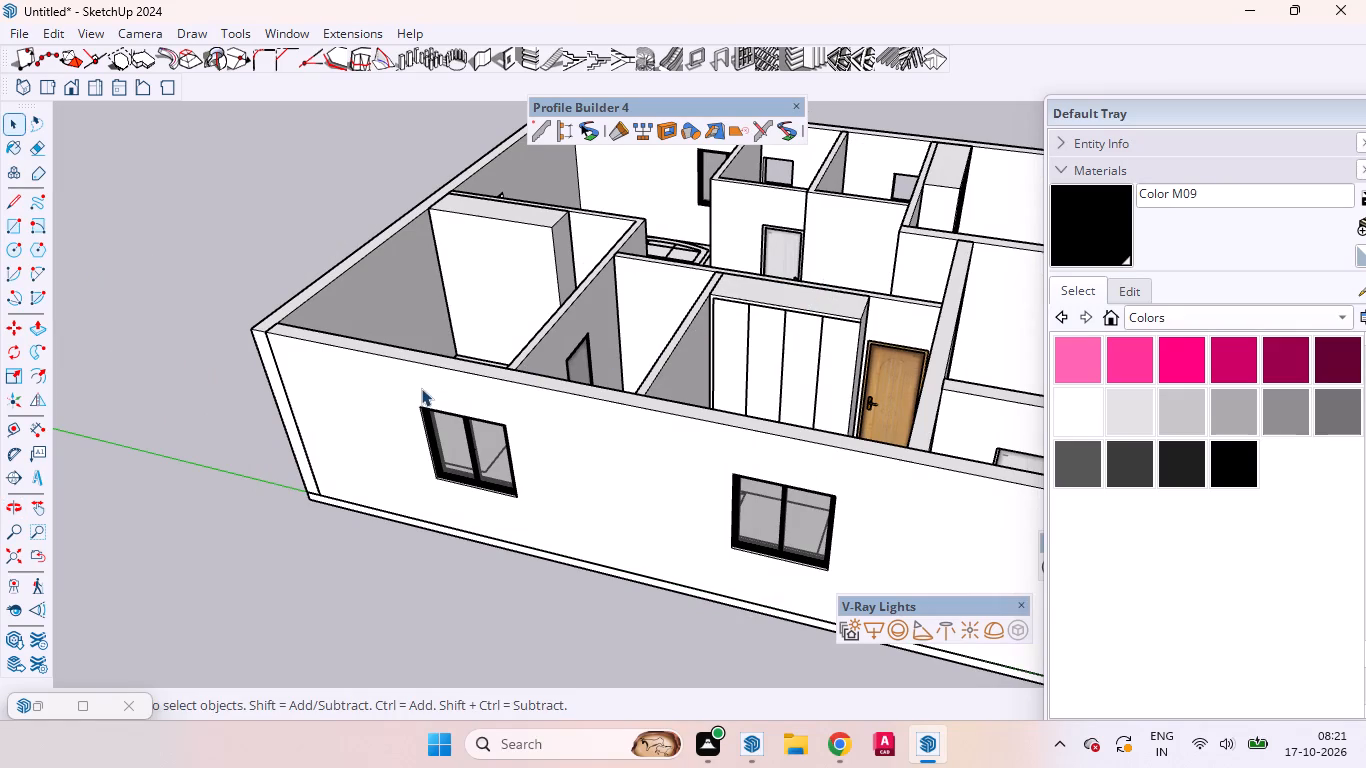
middle_drag(396, 405, 553, 401)
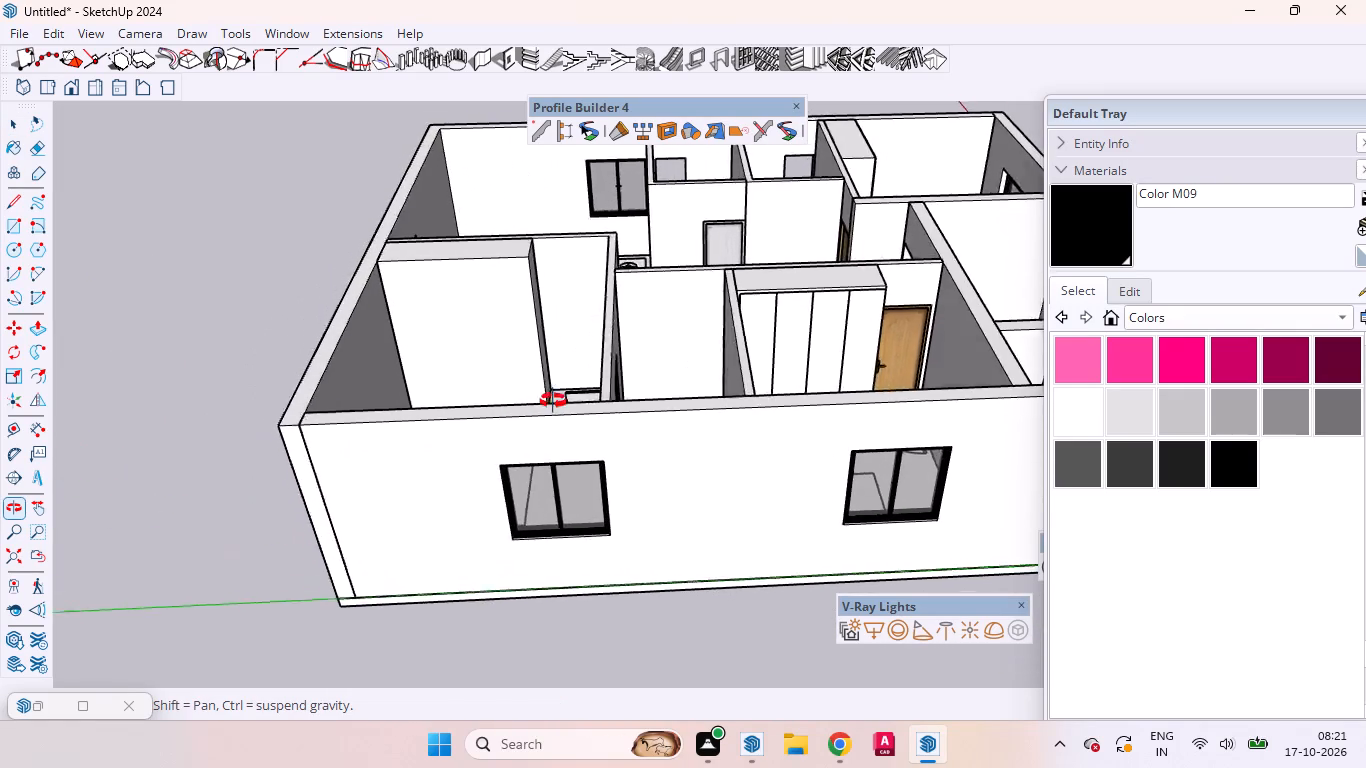
middle_drag(553, 401, 579, 400)
scroll(438, 410, up, 1)
middle_drag(438, 410, 523, 516)
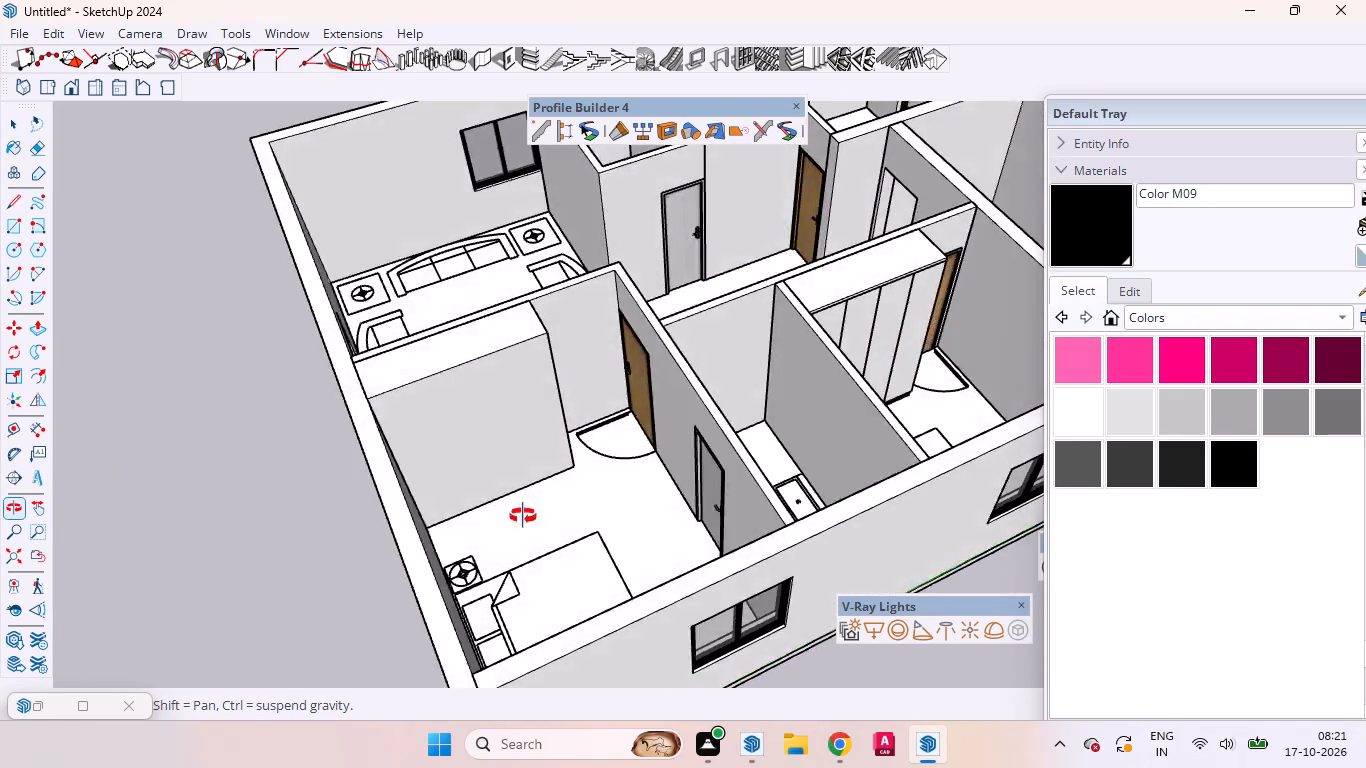
middle_drag(523, 516, 376, 482)
scroll(393, 408, up, 1)
Open the corner bedroom's plain wardrobe group and copy its front face's bottom edge upward by 4 inches.
click(459, 297)
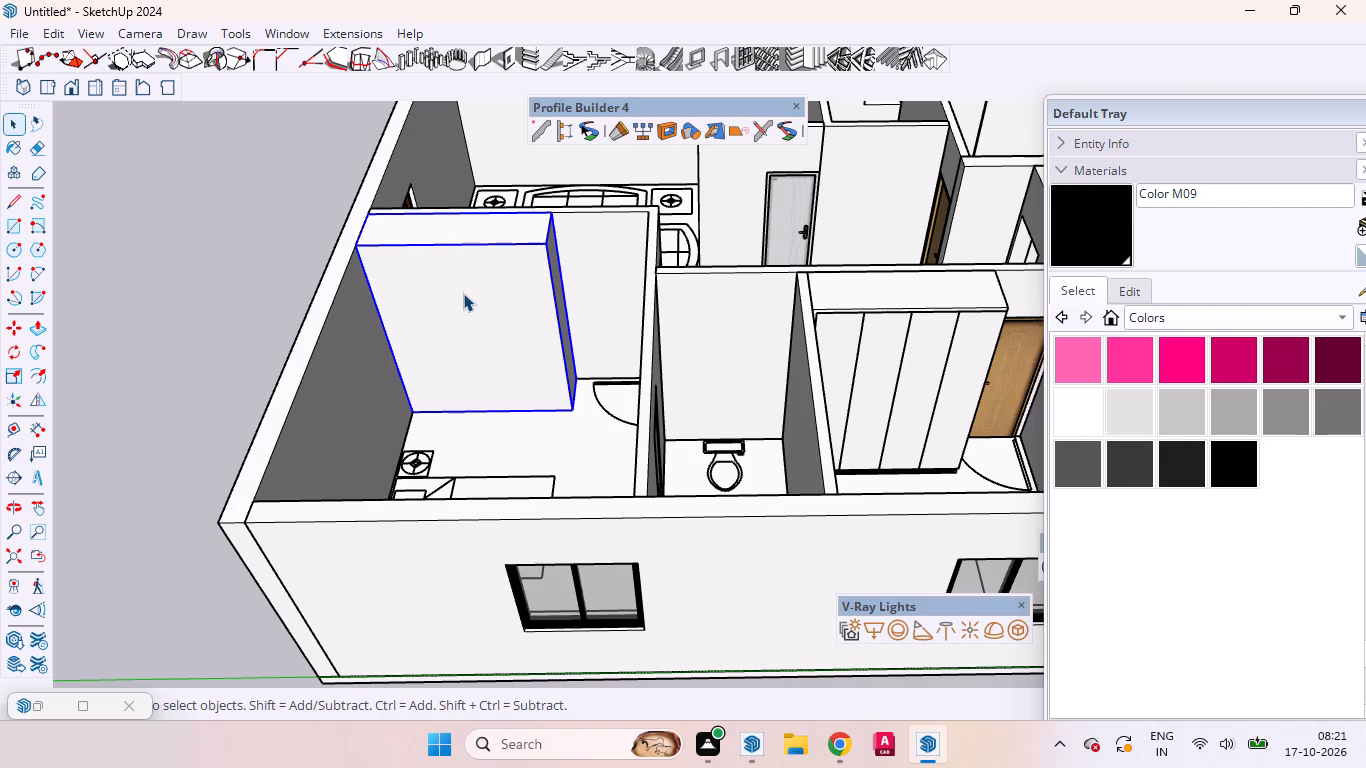
scroll(420, 303, up, 9)
double_click(499, 272)
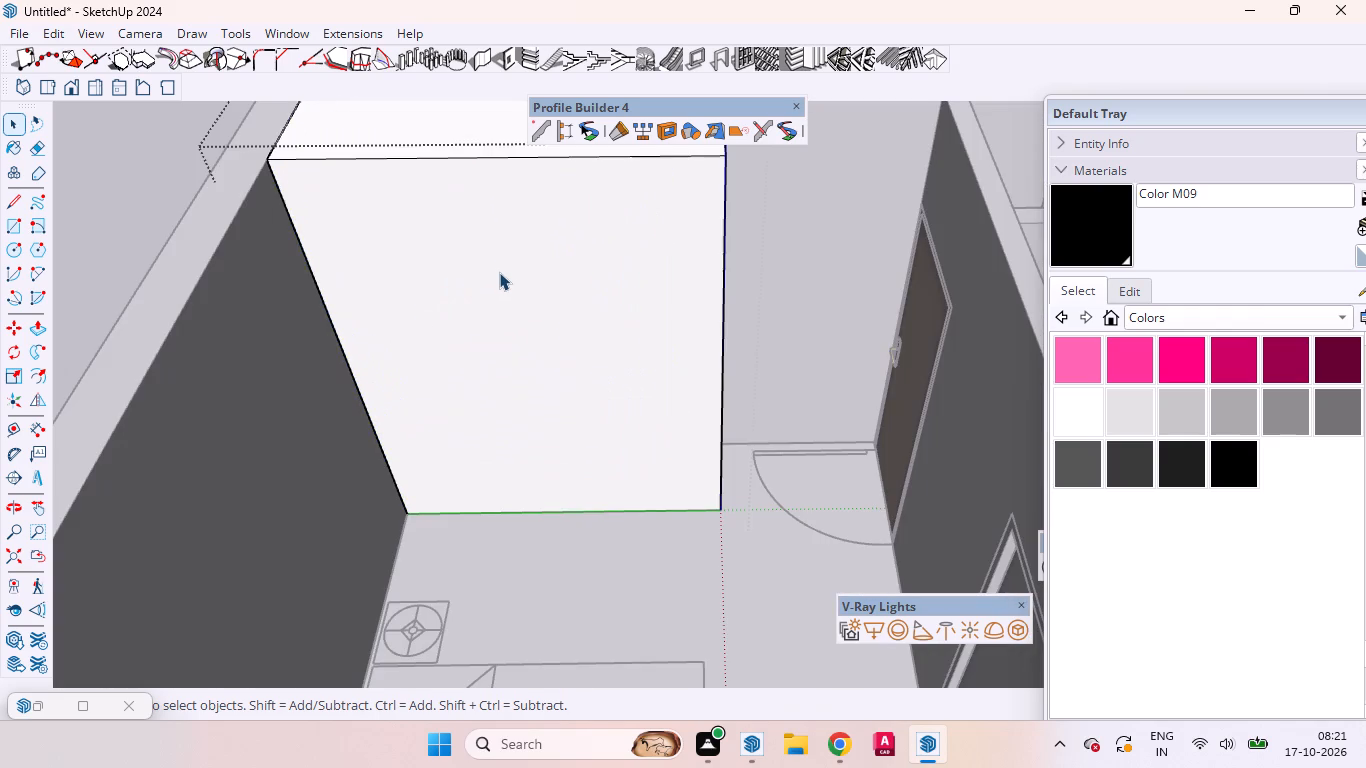
click(499, 272)
click(478, 162)
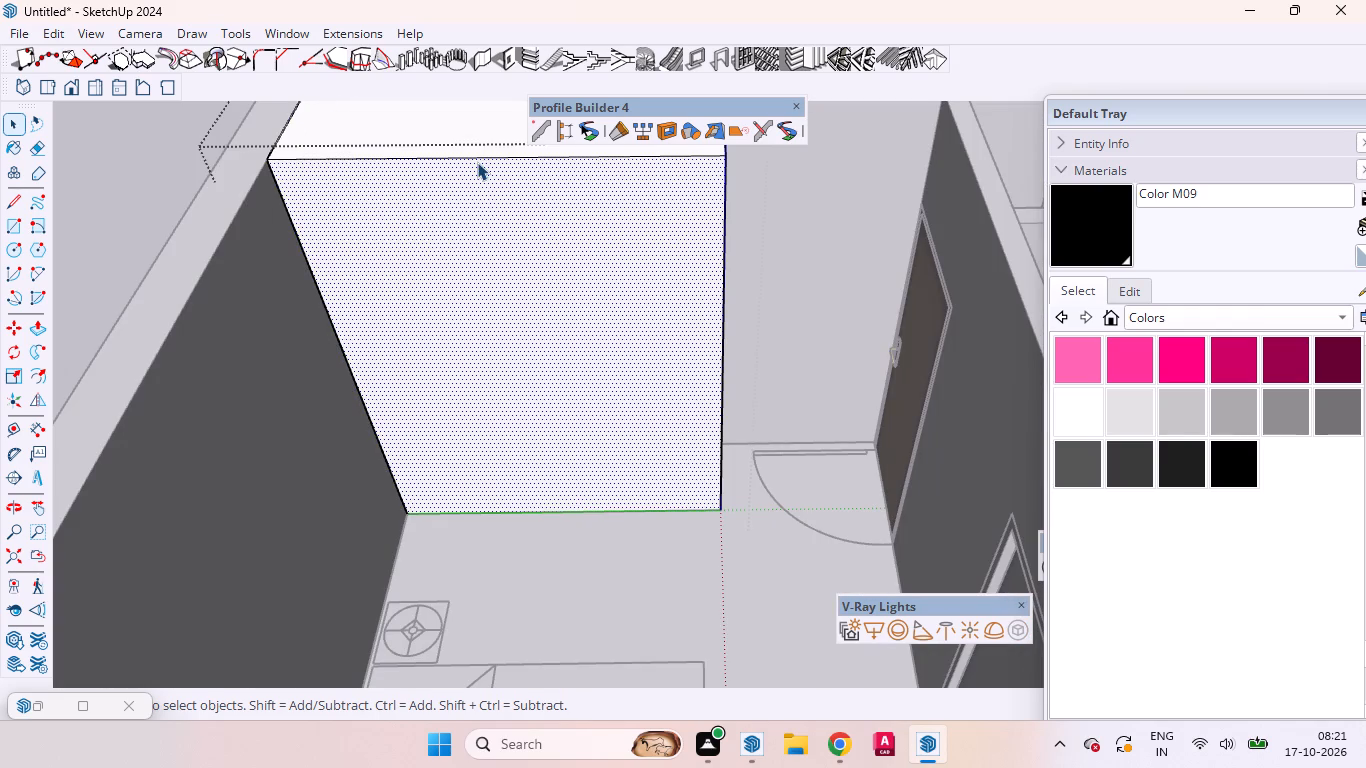
click(467, 155)
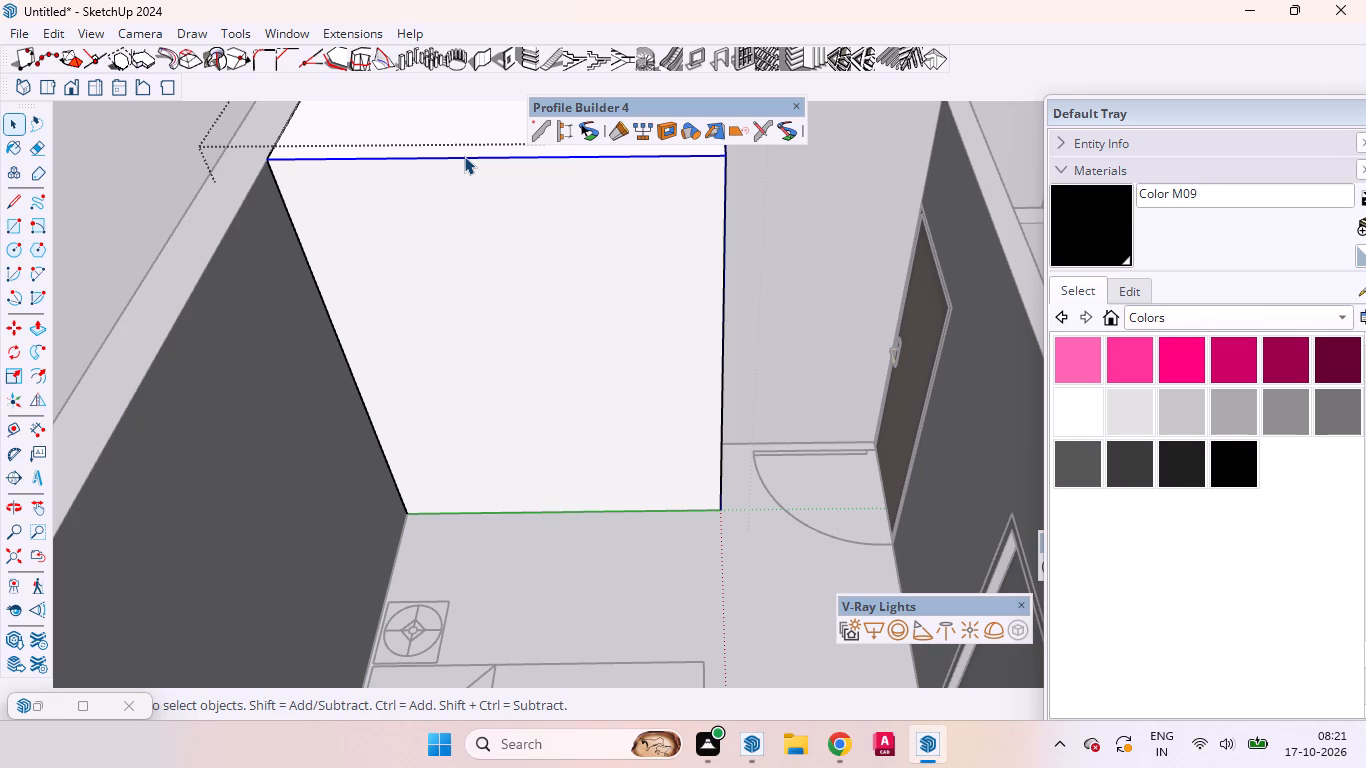
click(464, 156)
click(464, 238)
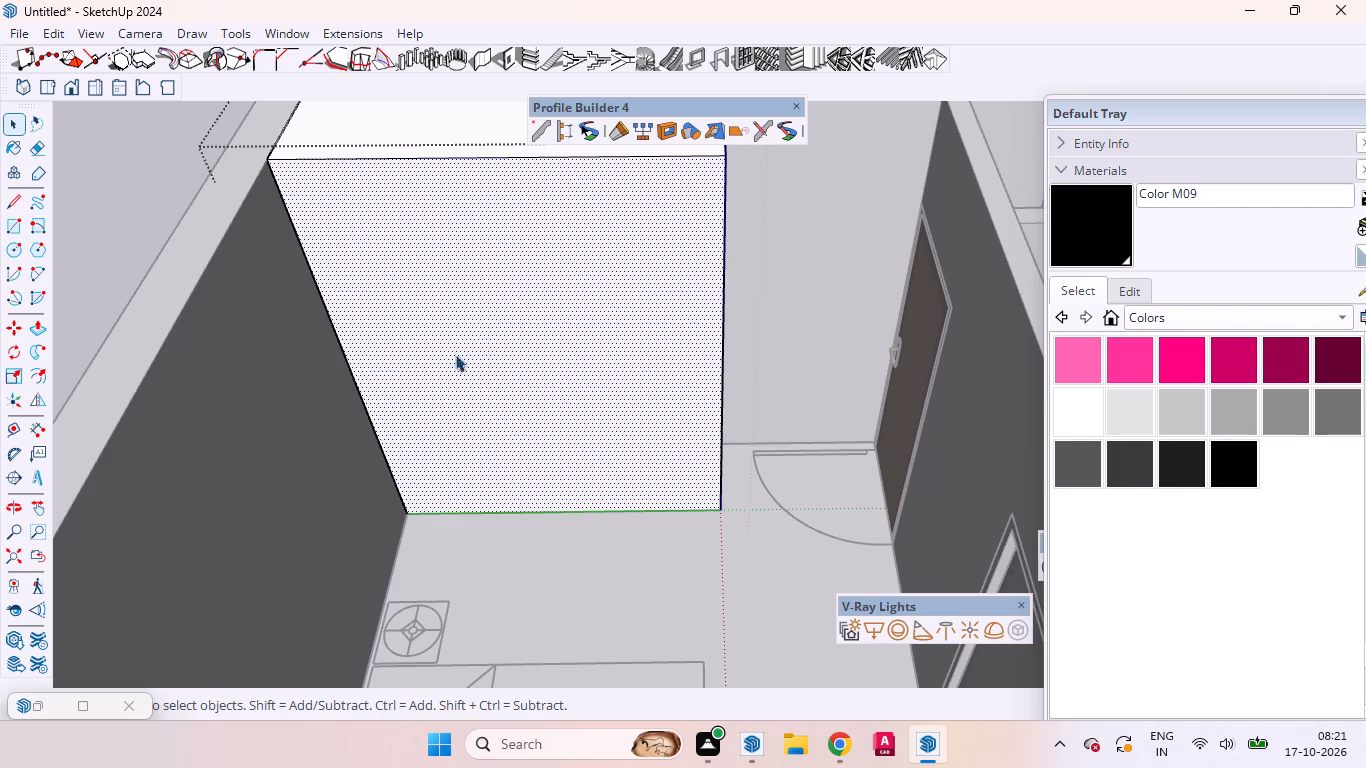
click(479, 514)
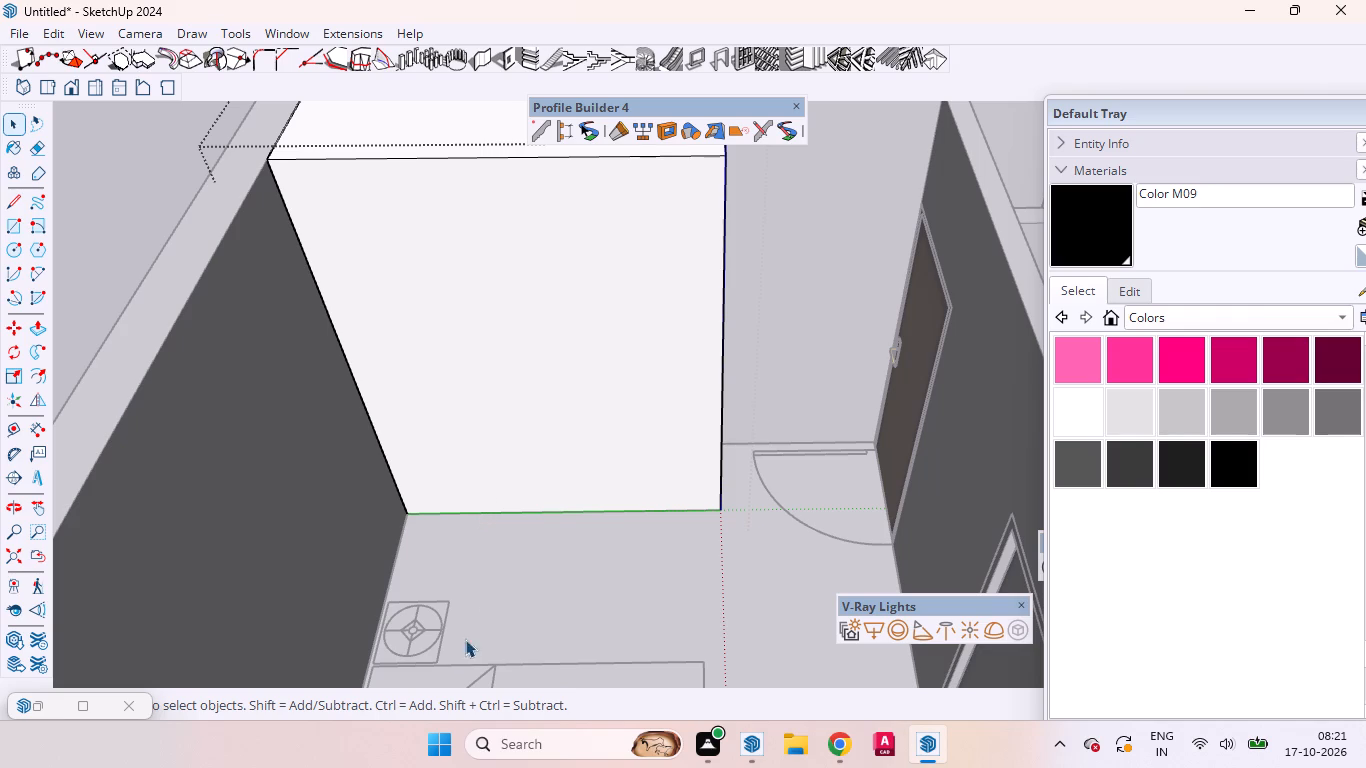
key(m)
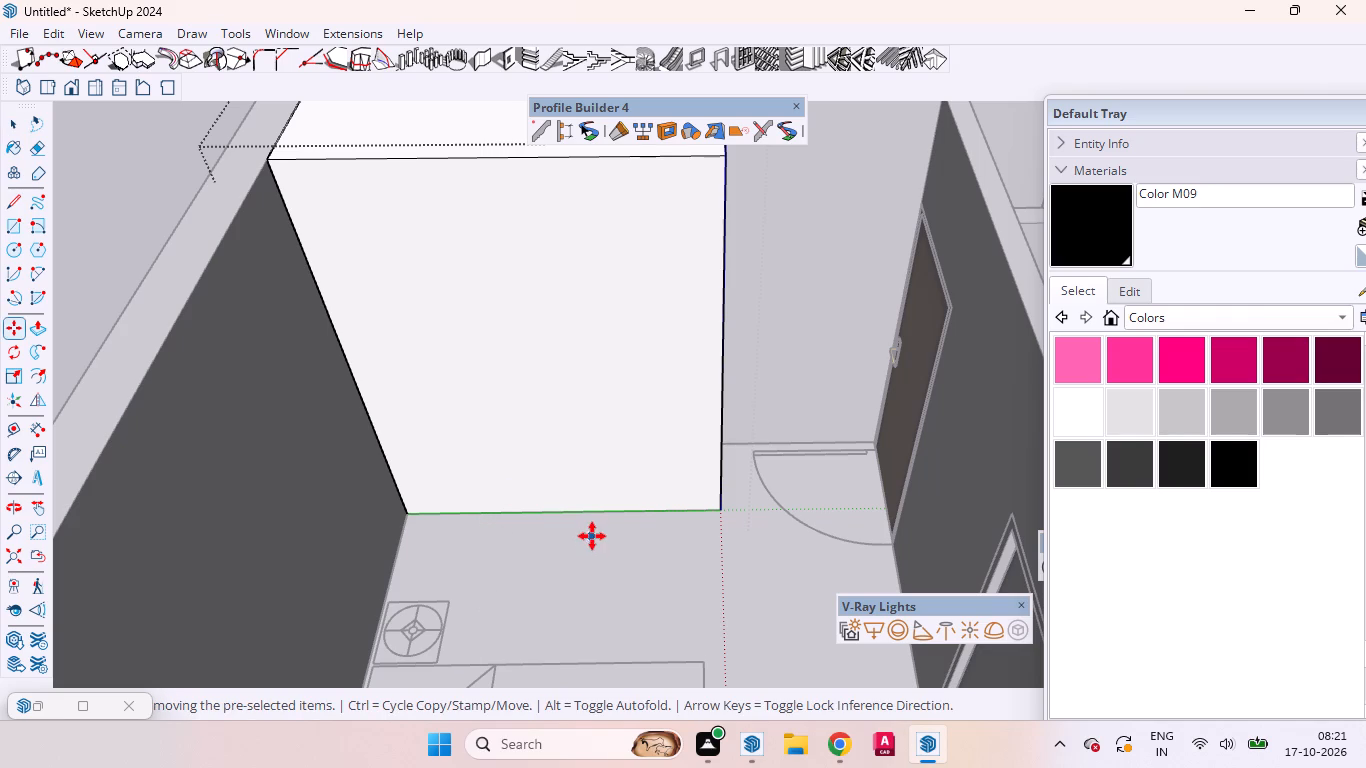
click(589, 513)
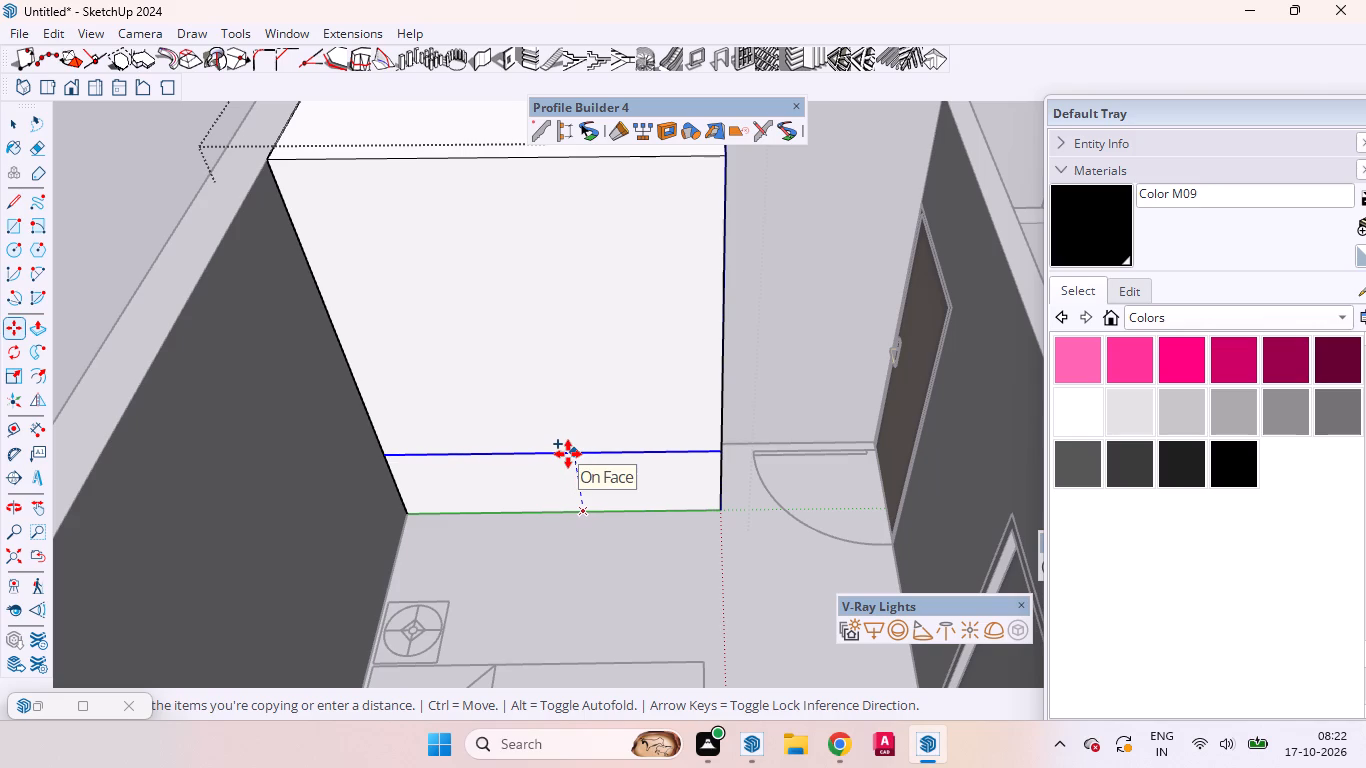
key(4)
key(Return)
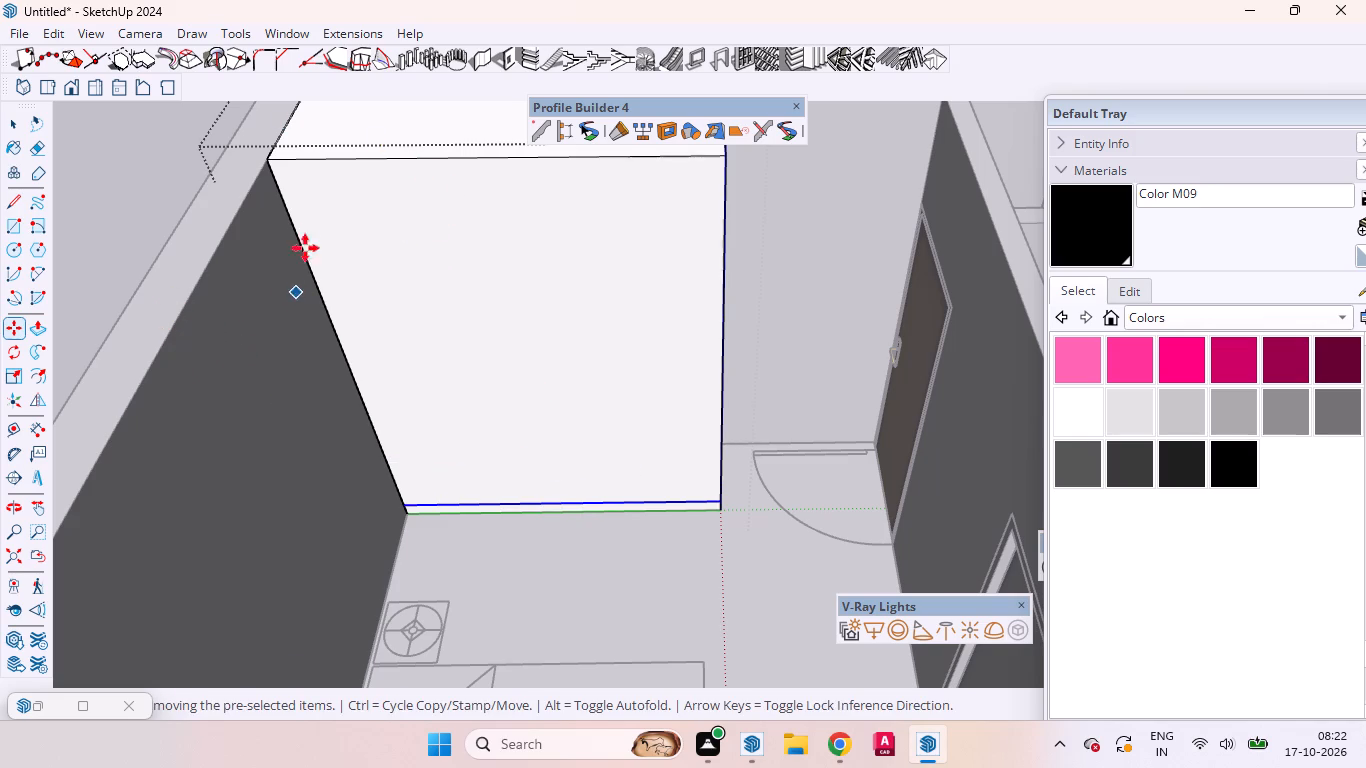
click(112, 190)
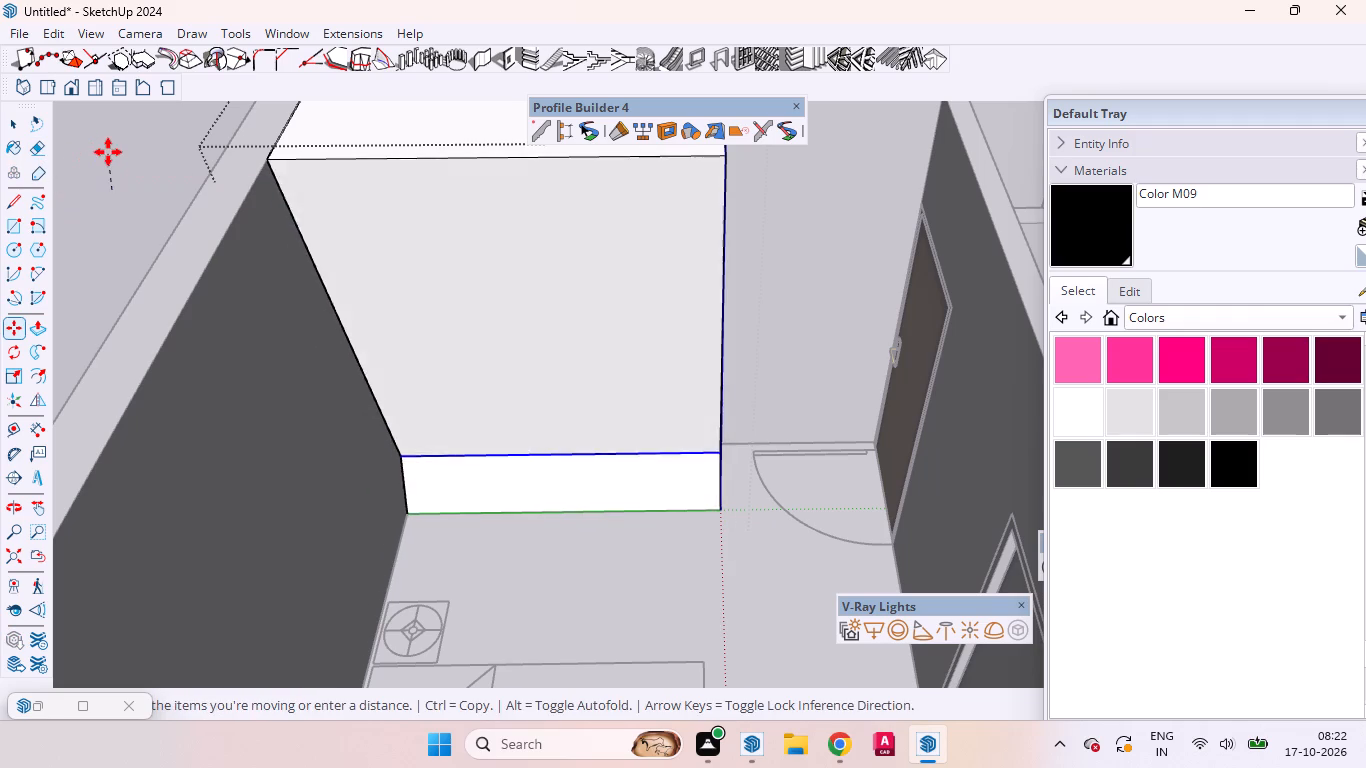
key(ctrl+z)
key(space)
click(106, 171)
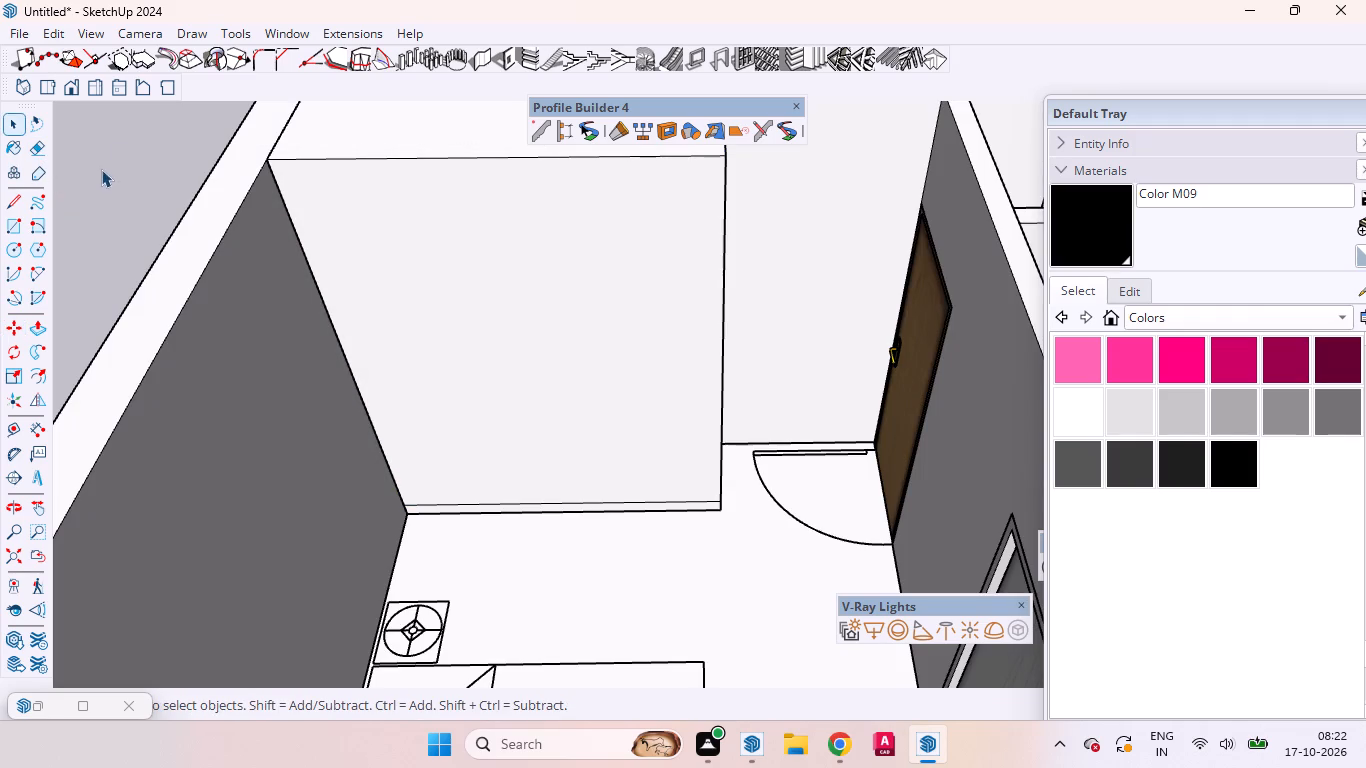
Reopen the wardrobe group and copy the front face's top edge downward by 2 inches.
click(359, 156)
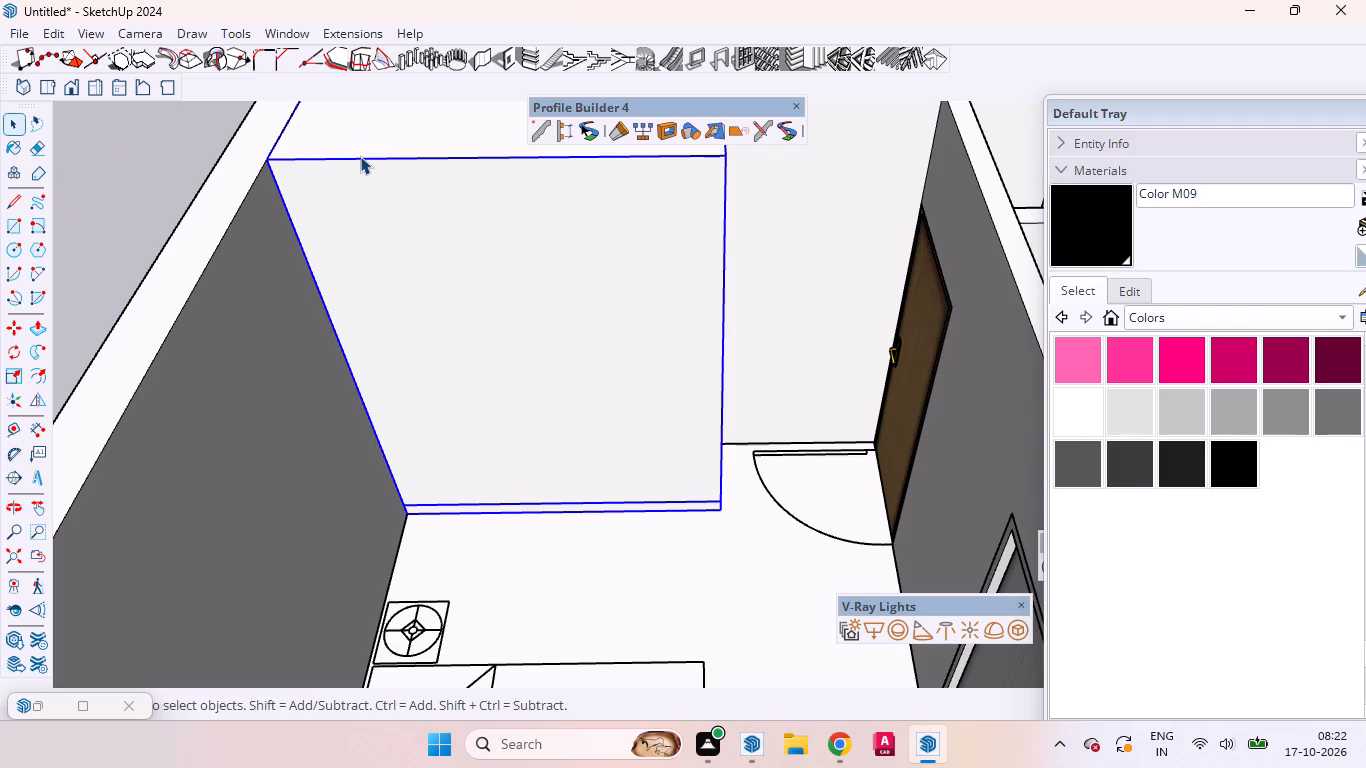
click(360, 156)
click(360, 156)
click(360, 156)
click(360, 156)
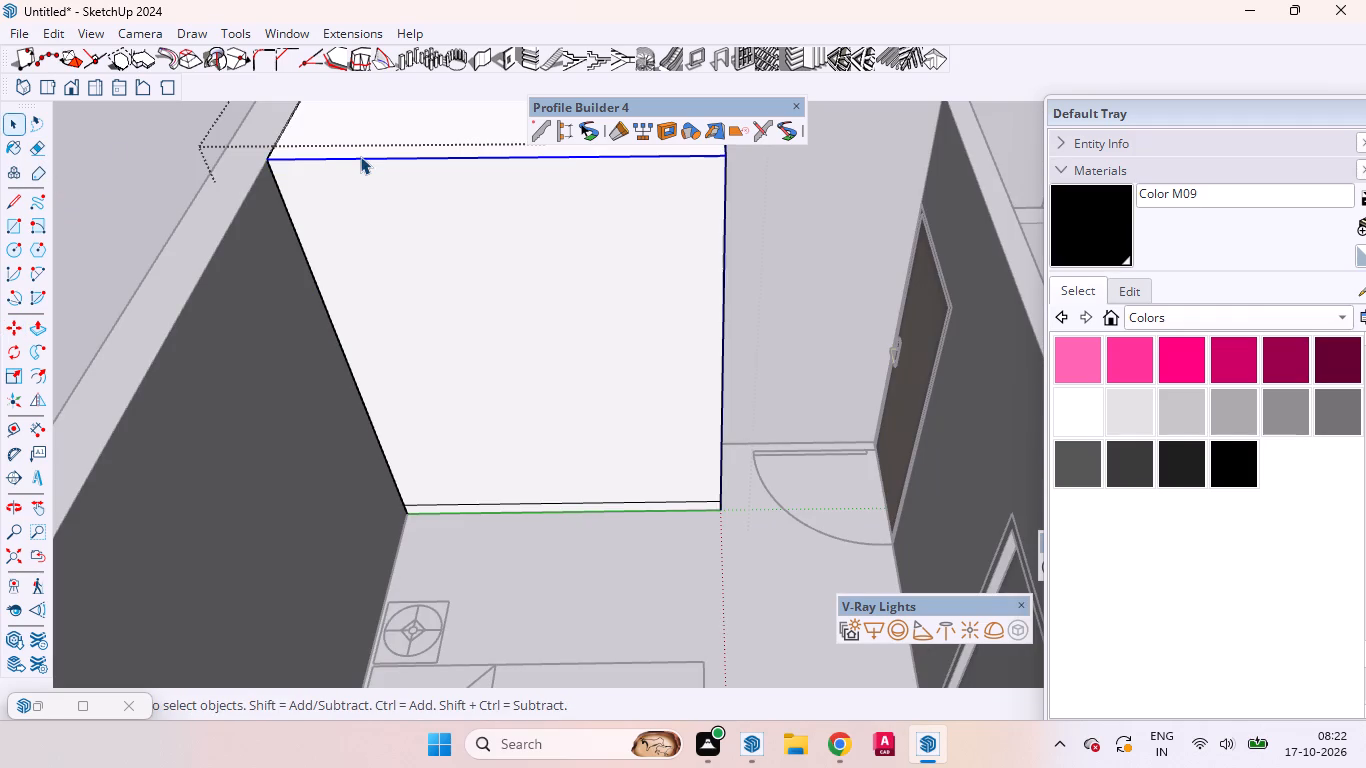
key(m)
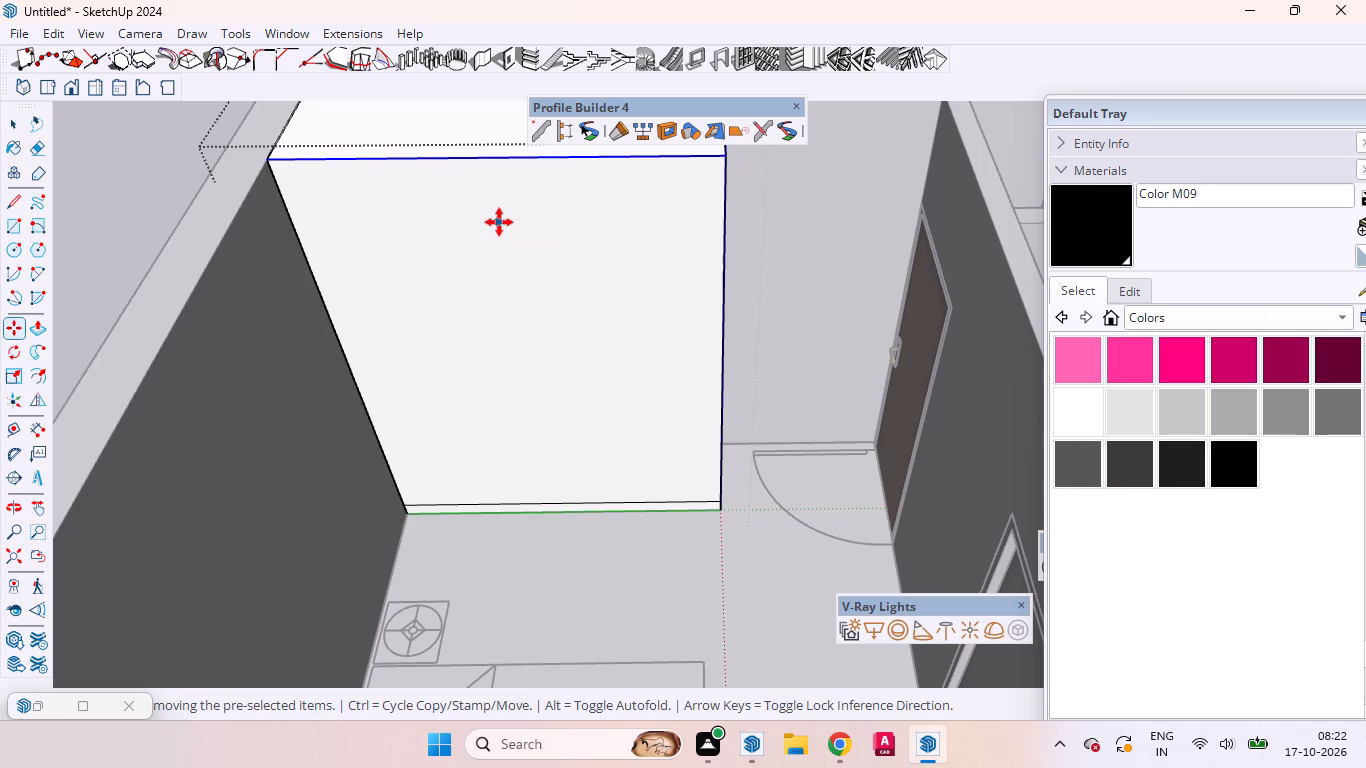
click(489, 193)
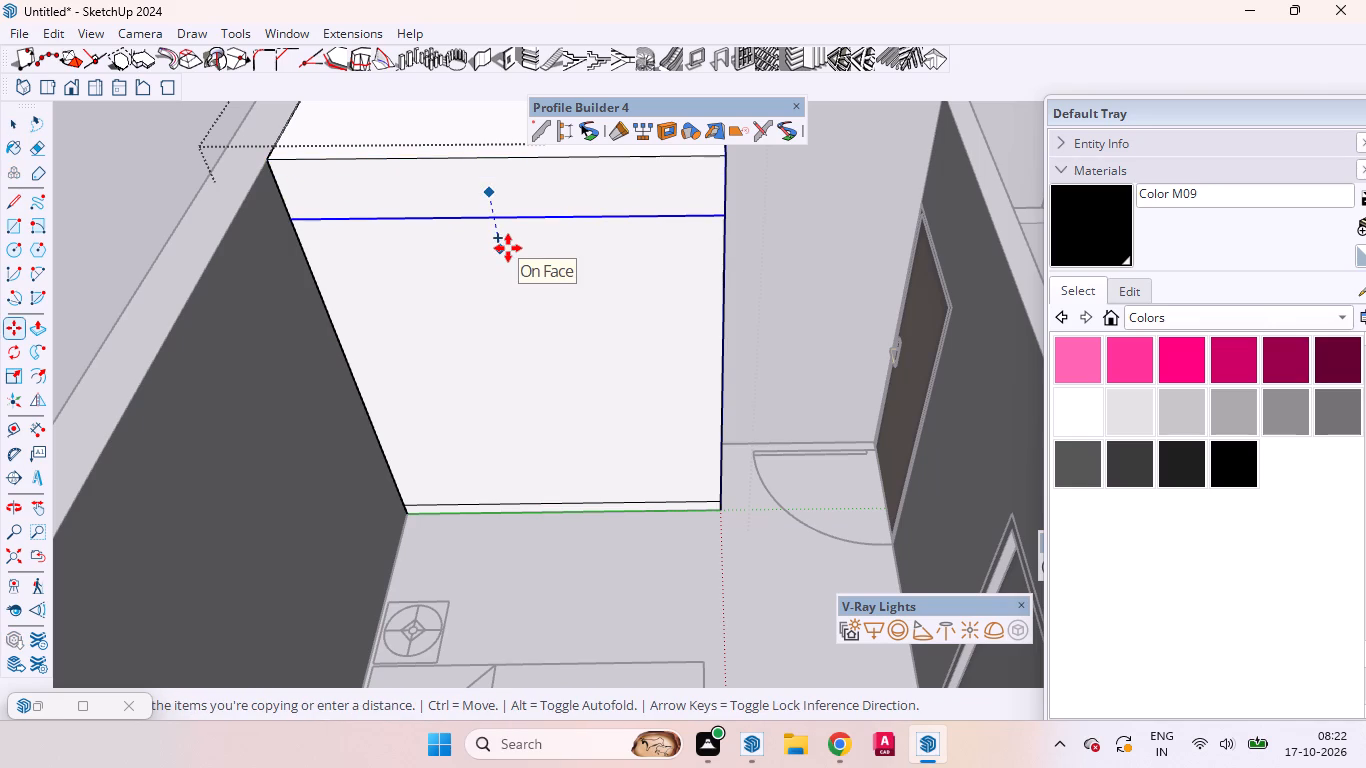
key(2)
key(Return)
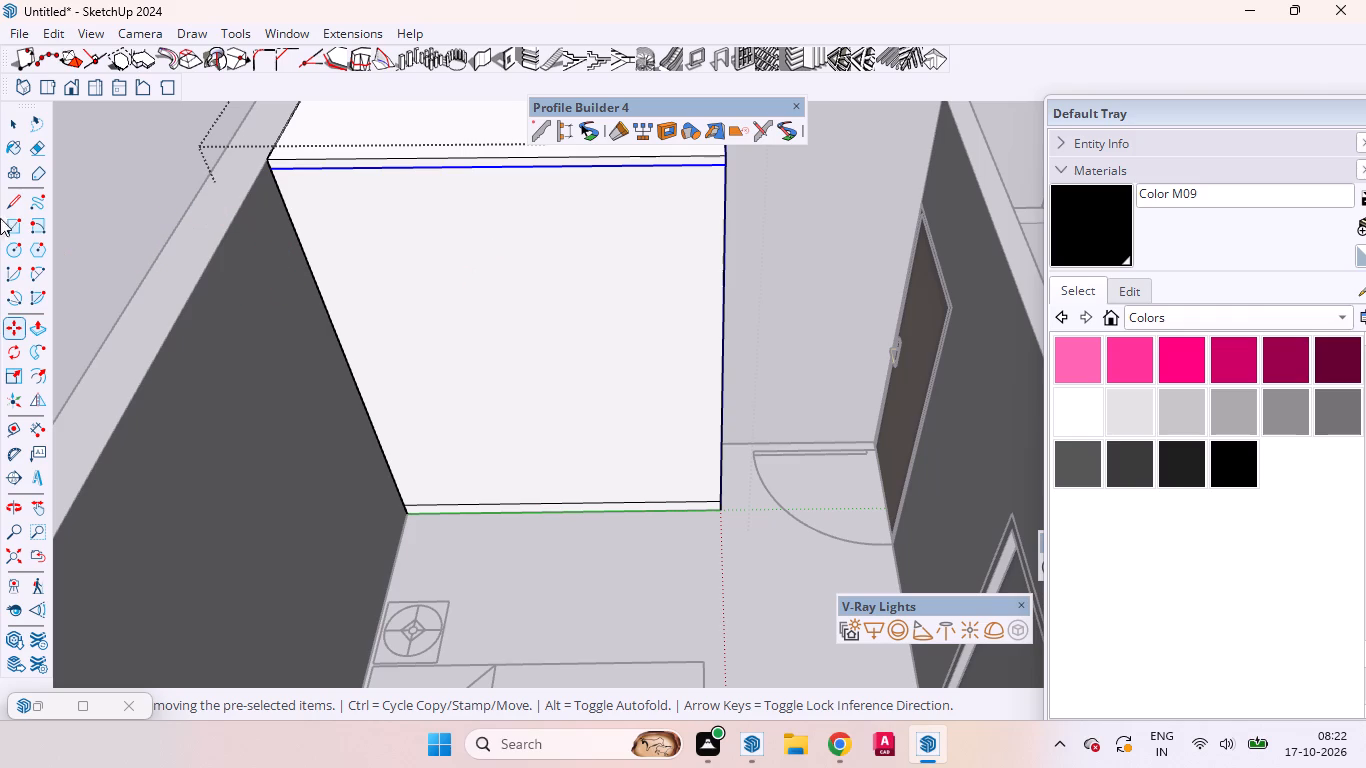
Copy the front face's vertical edge beside the outer wall 2 inches inward.
click(12, 126)
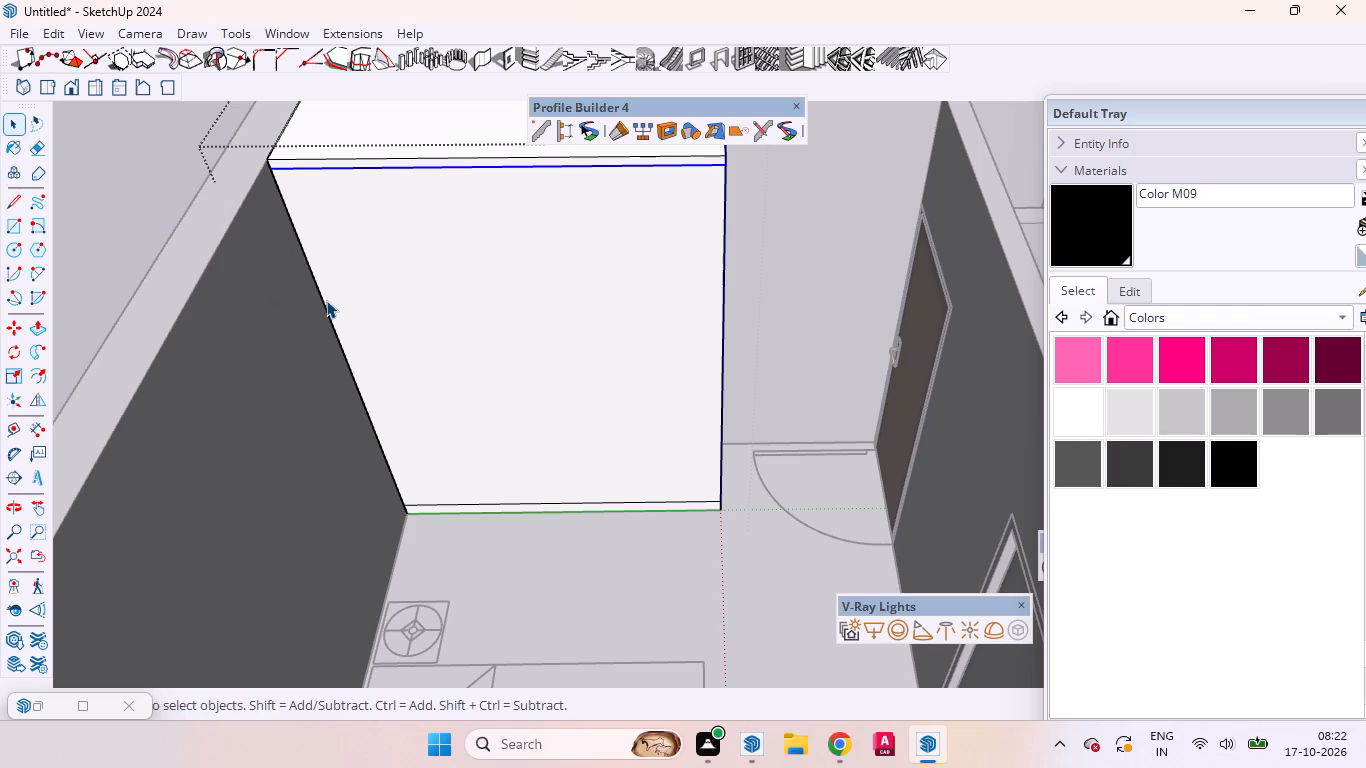
click(322, 299)
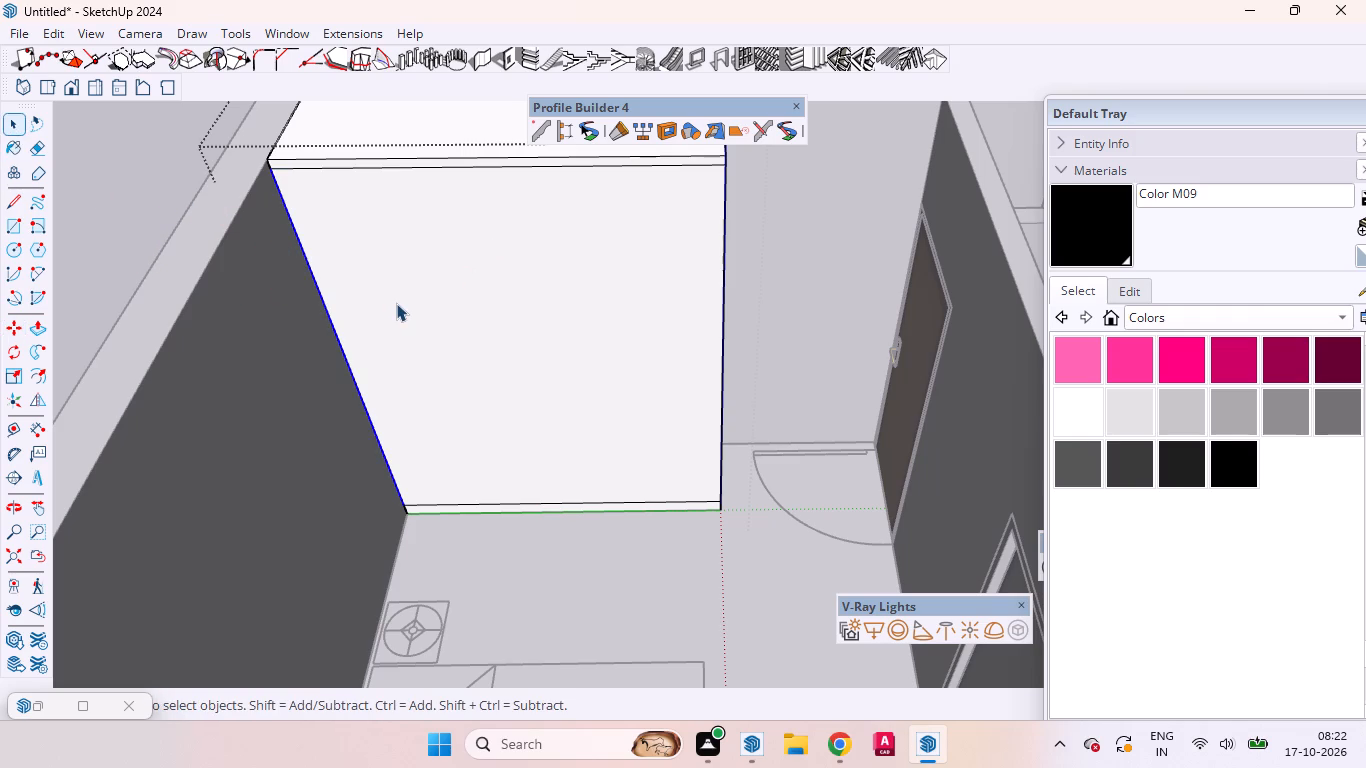
text(,m)
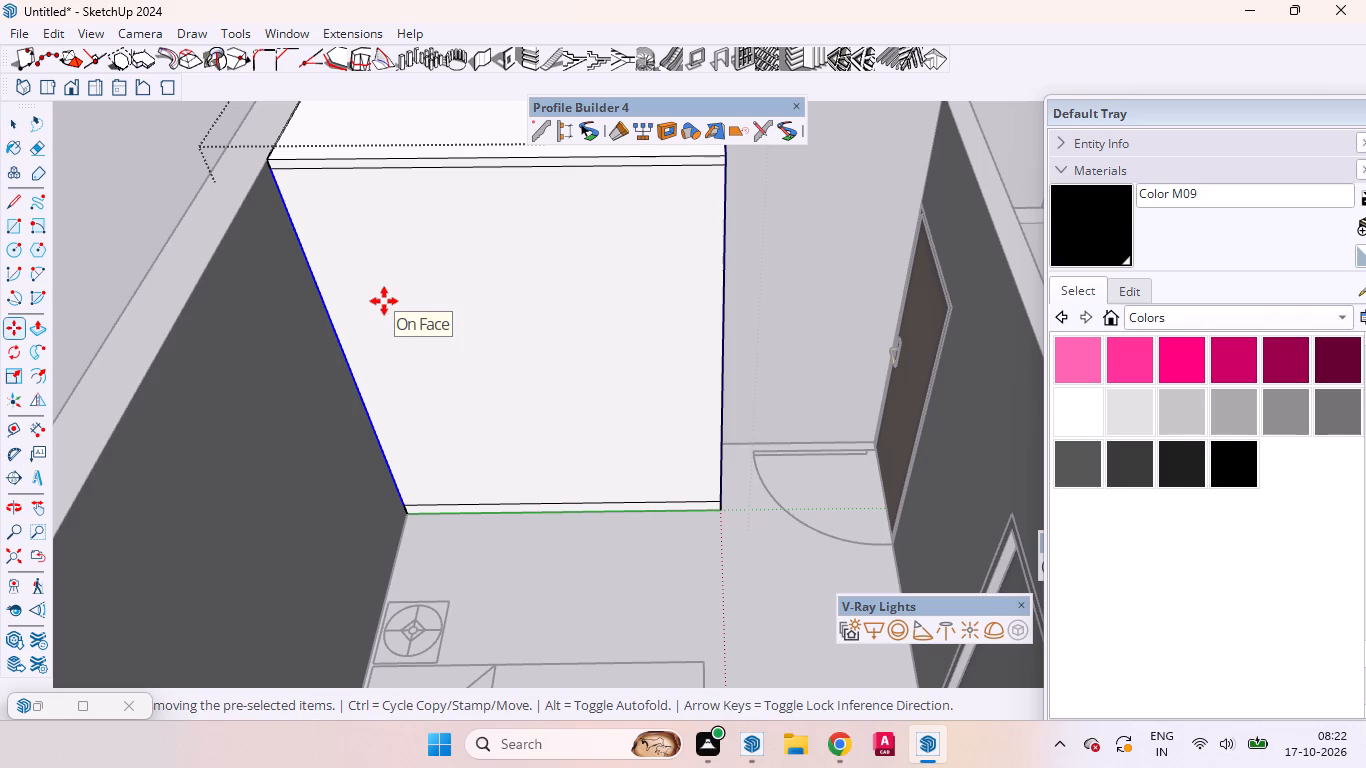
click(362, 285)
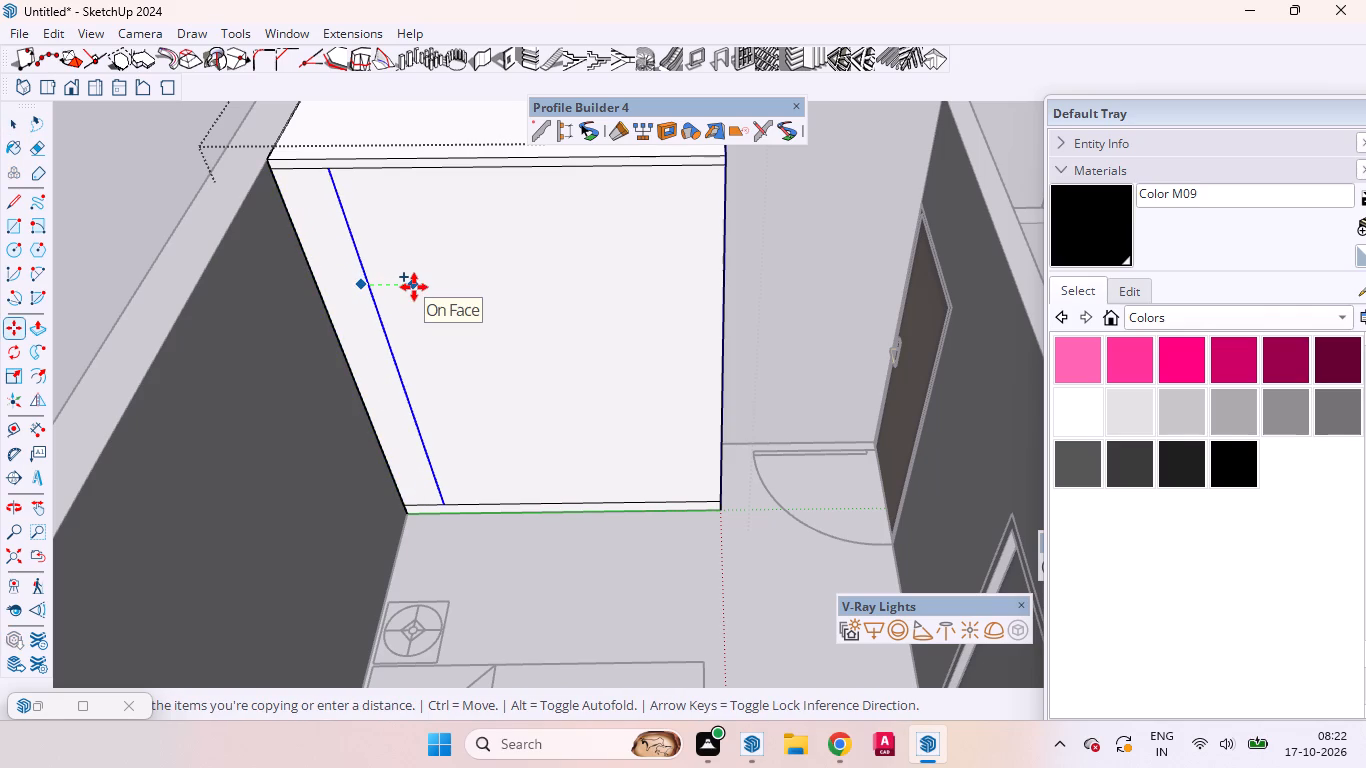
key(2)
key(Return)
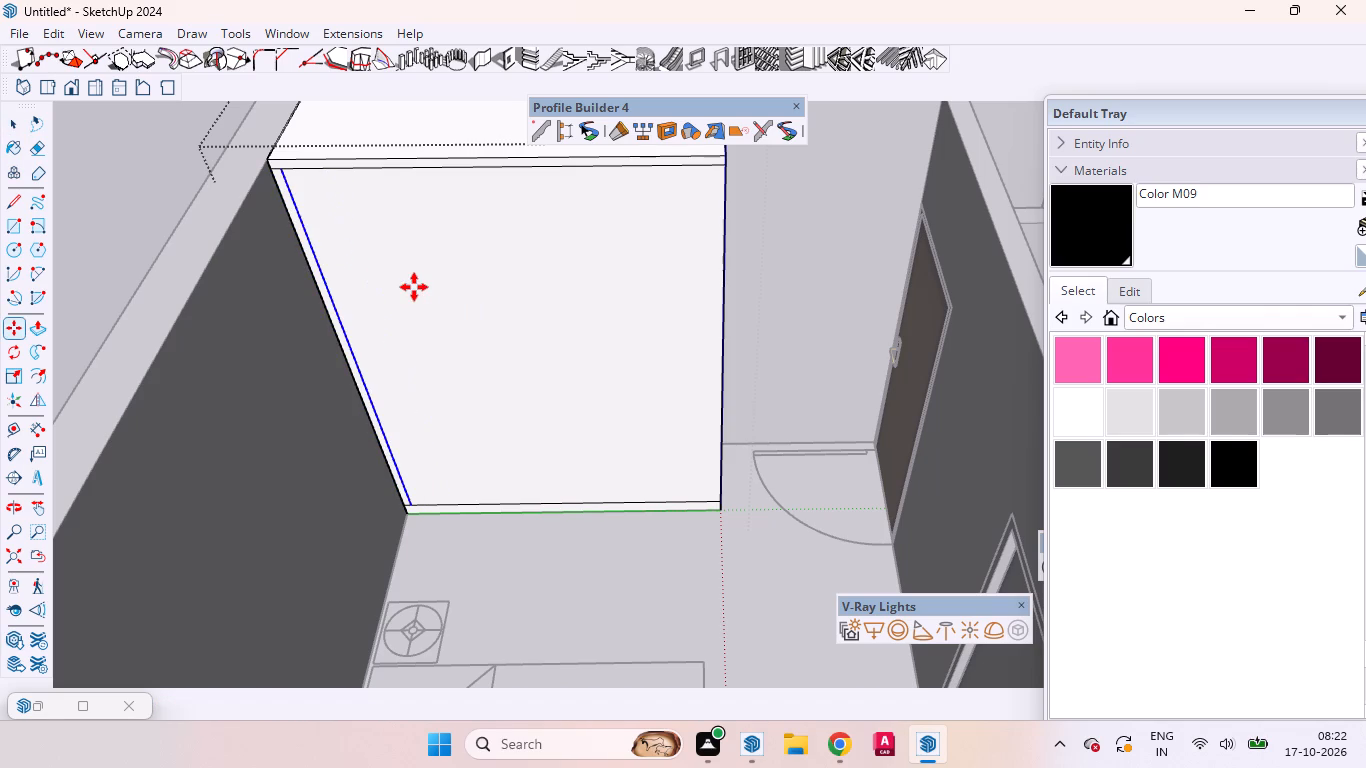
key(space)
Erase the short stub of the upper frame line between the wall-side edge and the new vertical line.
scroll(323, 214, up, 4)
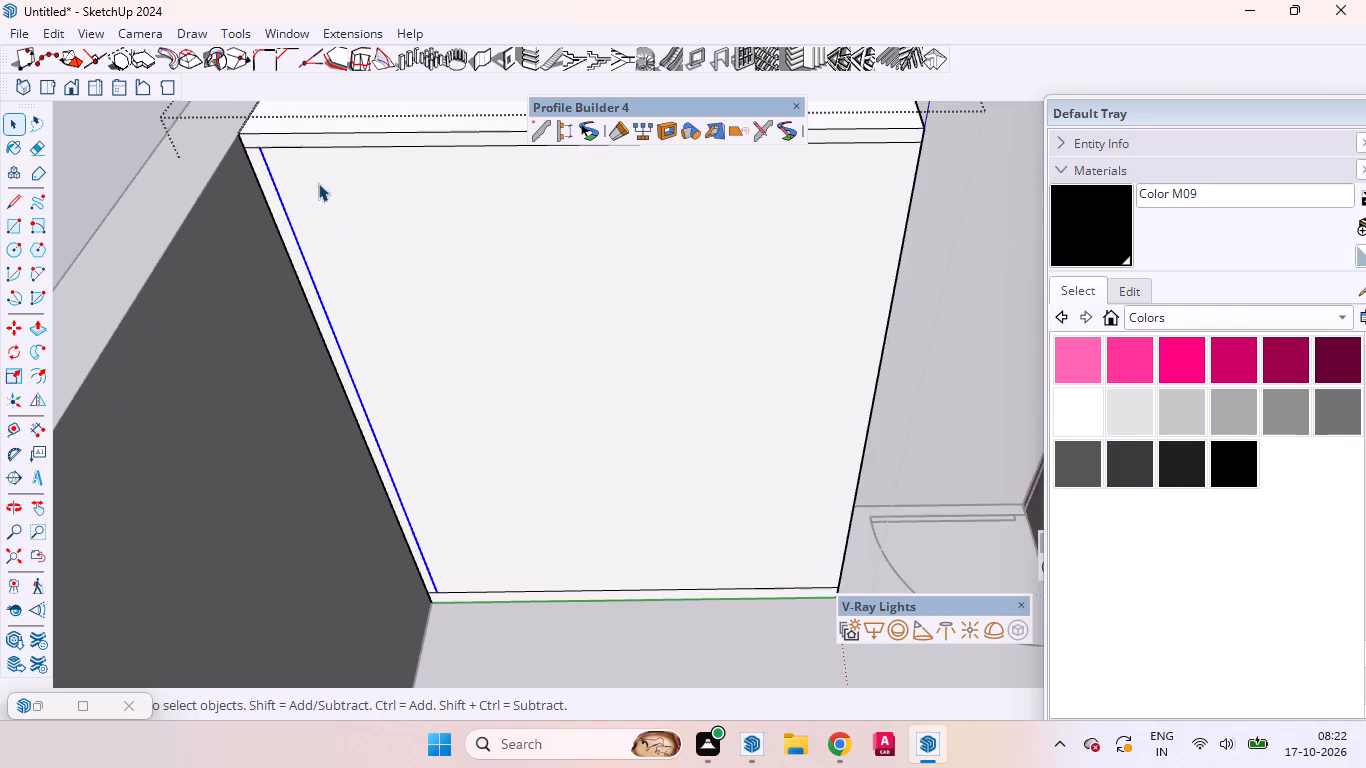
scroll(297, 146, up, 8)
click(240, 149)
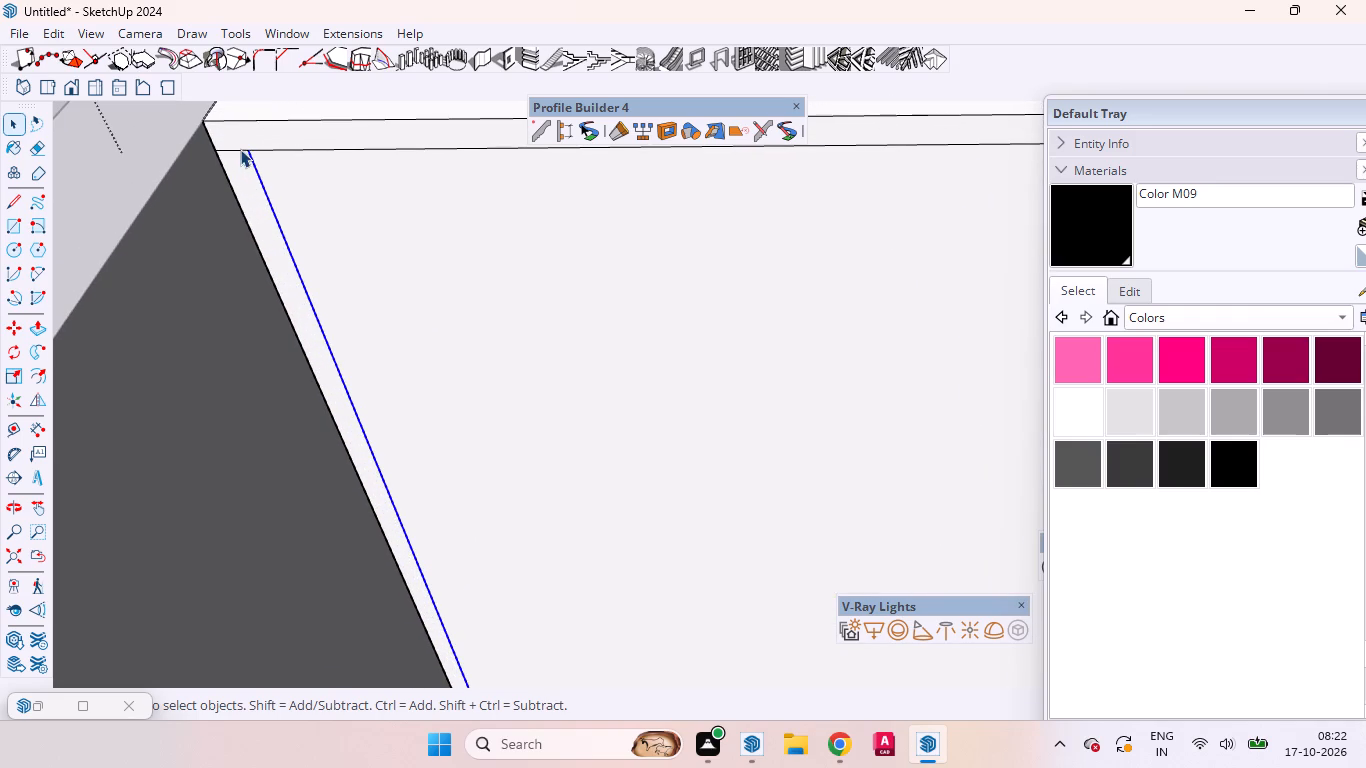
click(35, 149)
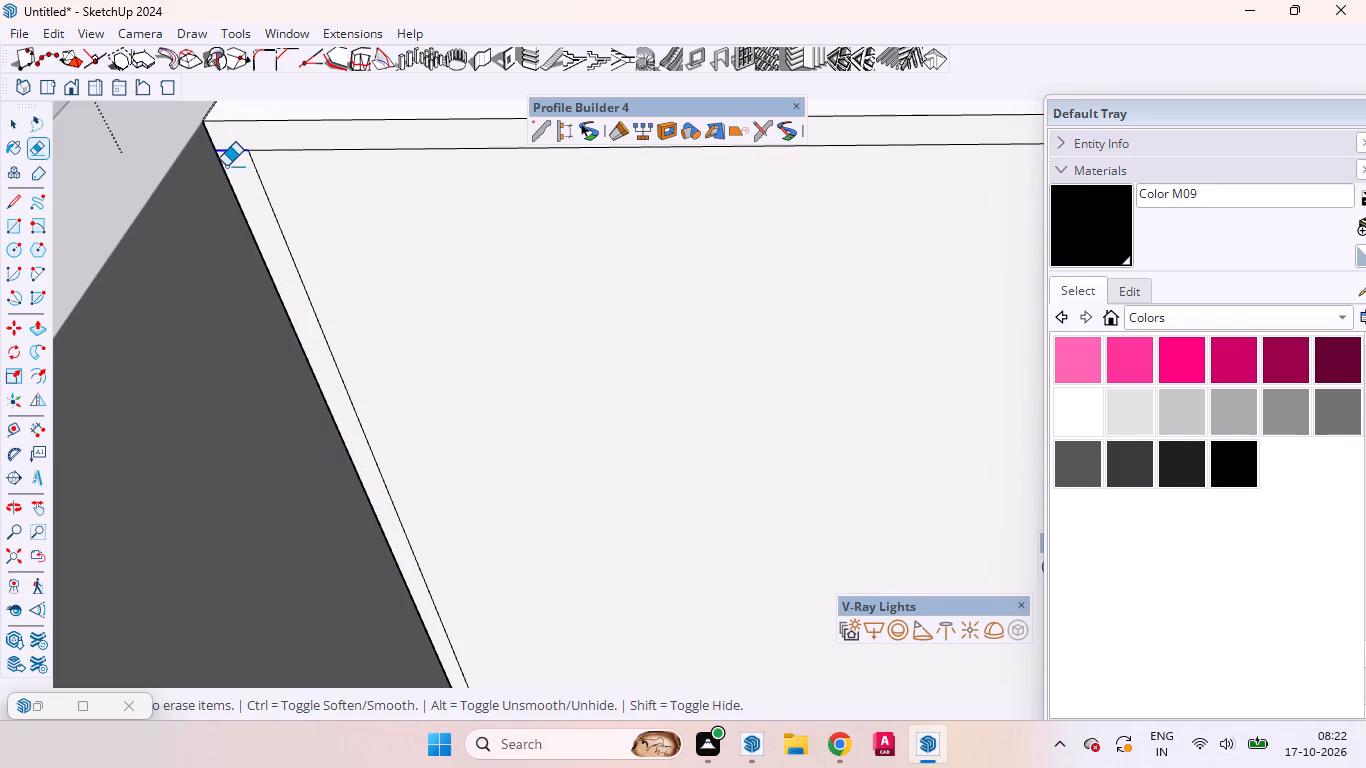
click(227, 149)
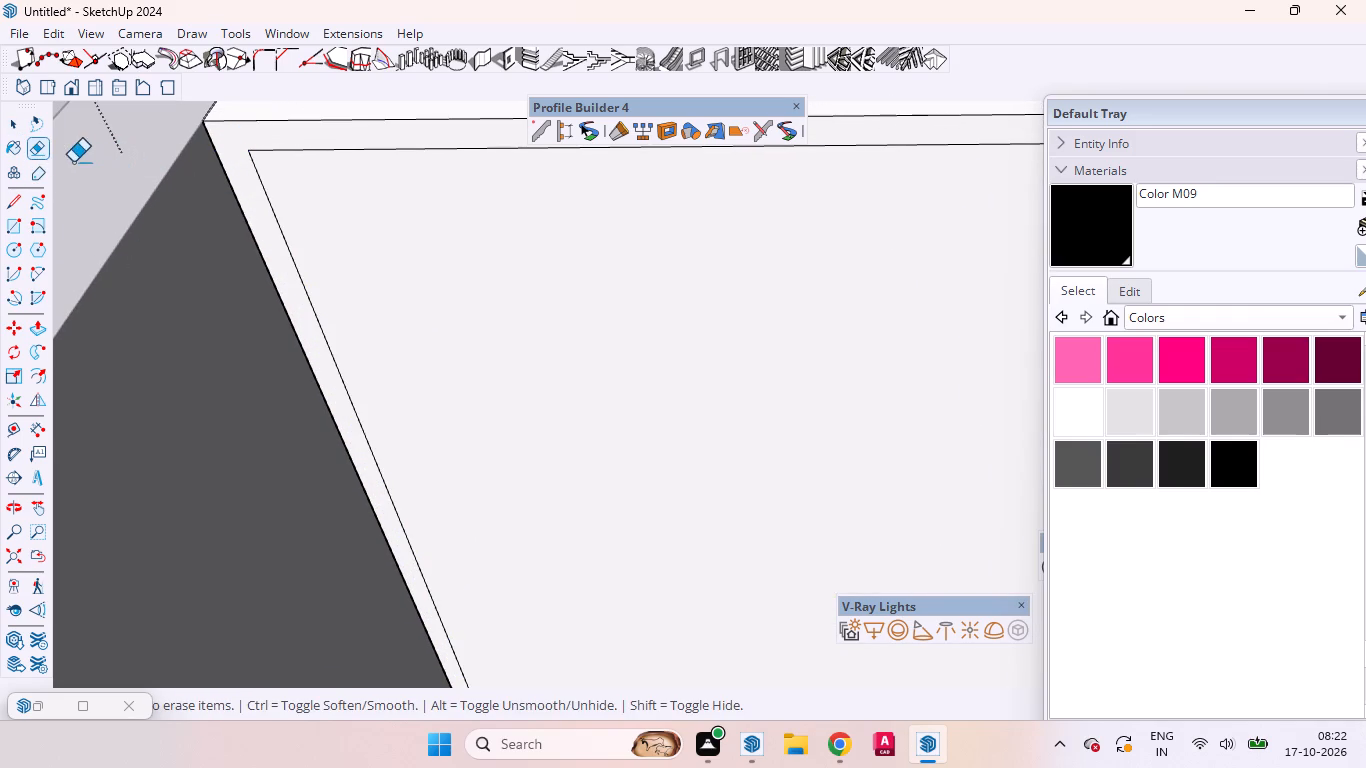
click(11, 122)
Divide the upper horizontal frame line on the wardrobe's front face into 4 equal segments.
scroll(420, 218, down, 8)
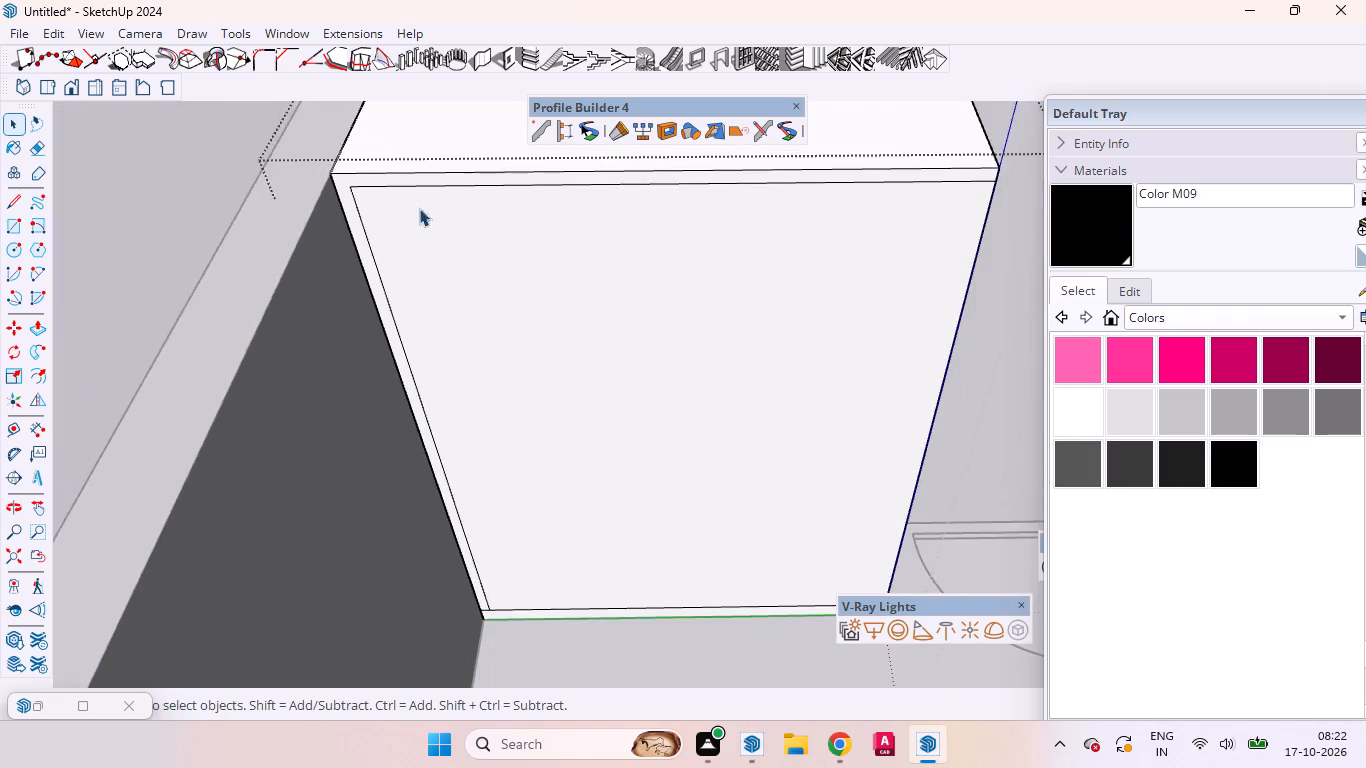
scroll(419, 208, down, 3)
scroll(519, 211, up, 7)
click(515, 180)
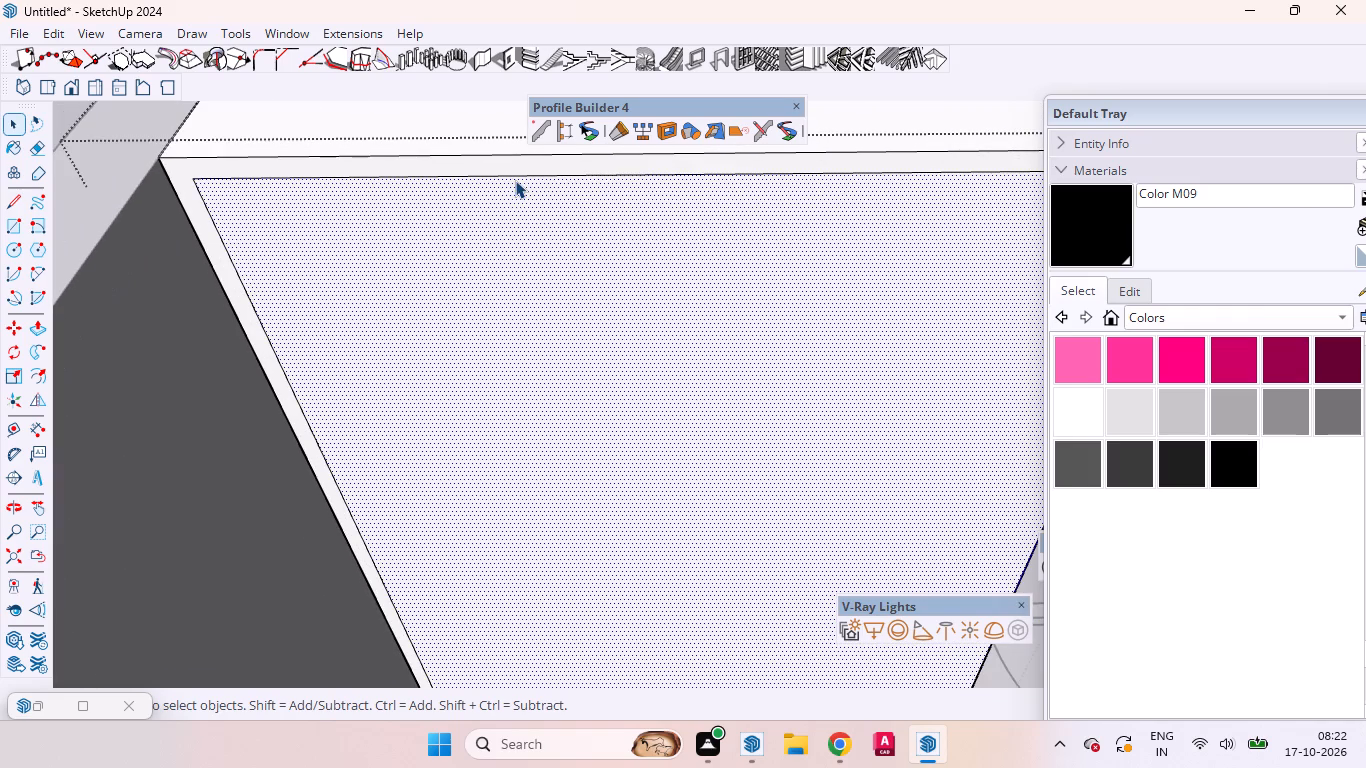
click(505, 175)
right_click(505, 175)
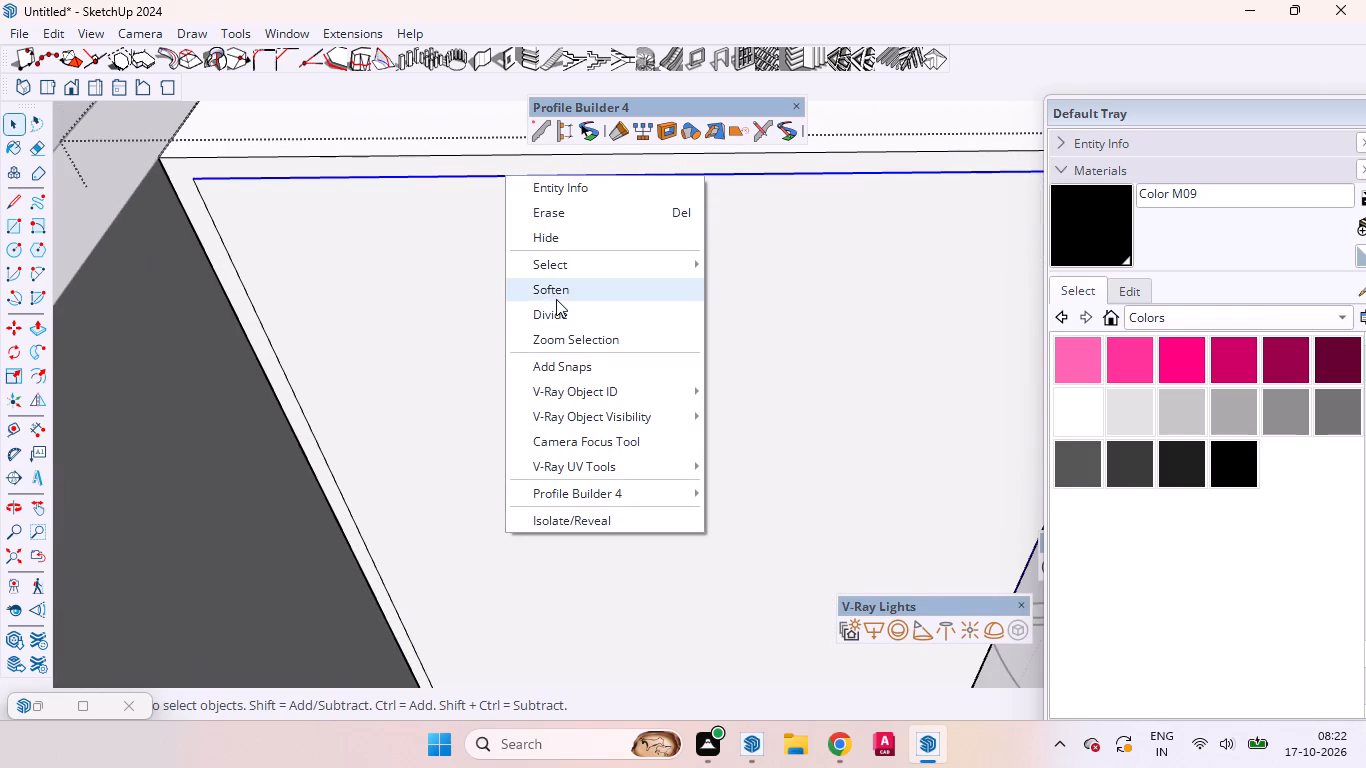
click(558, 309)
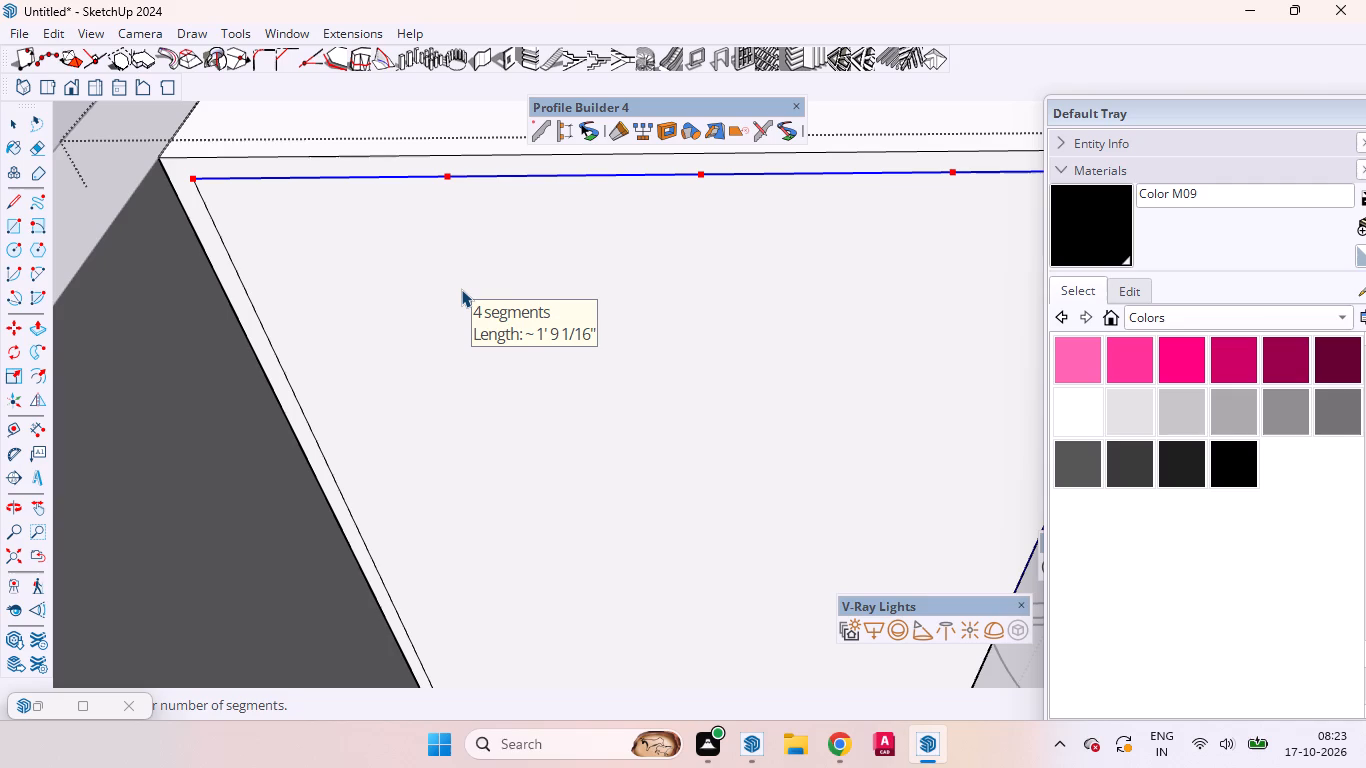
click(461, 289)
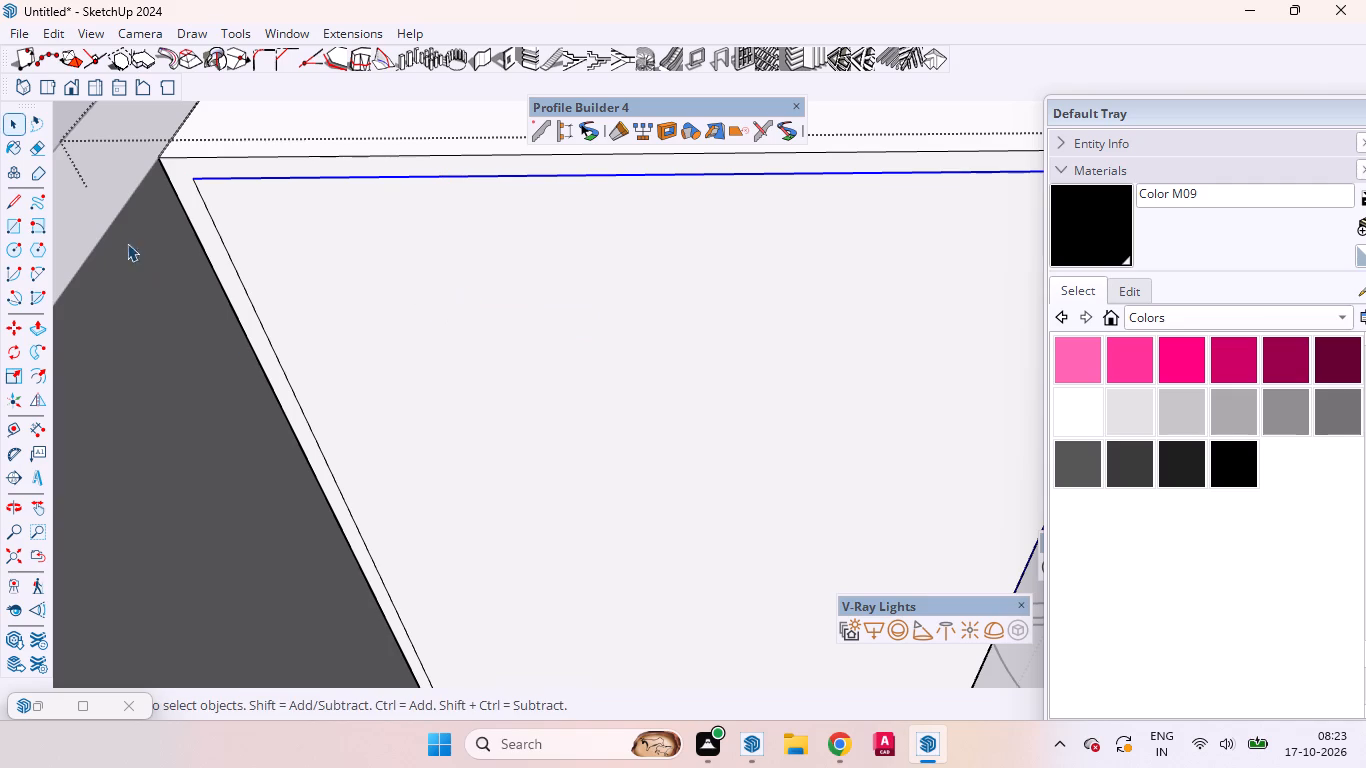
Push the narrow strip along the bottom of the wardrobe front inward by 2 inches to form a recessed base.
scroll(209, 170, down, 3)
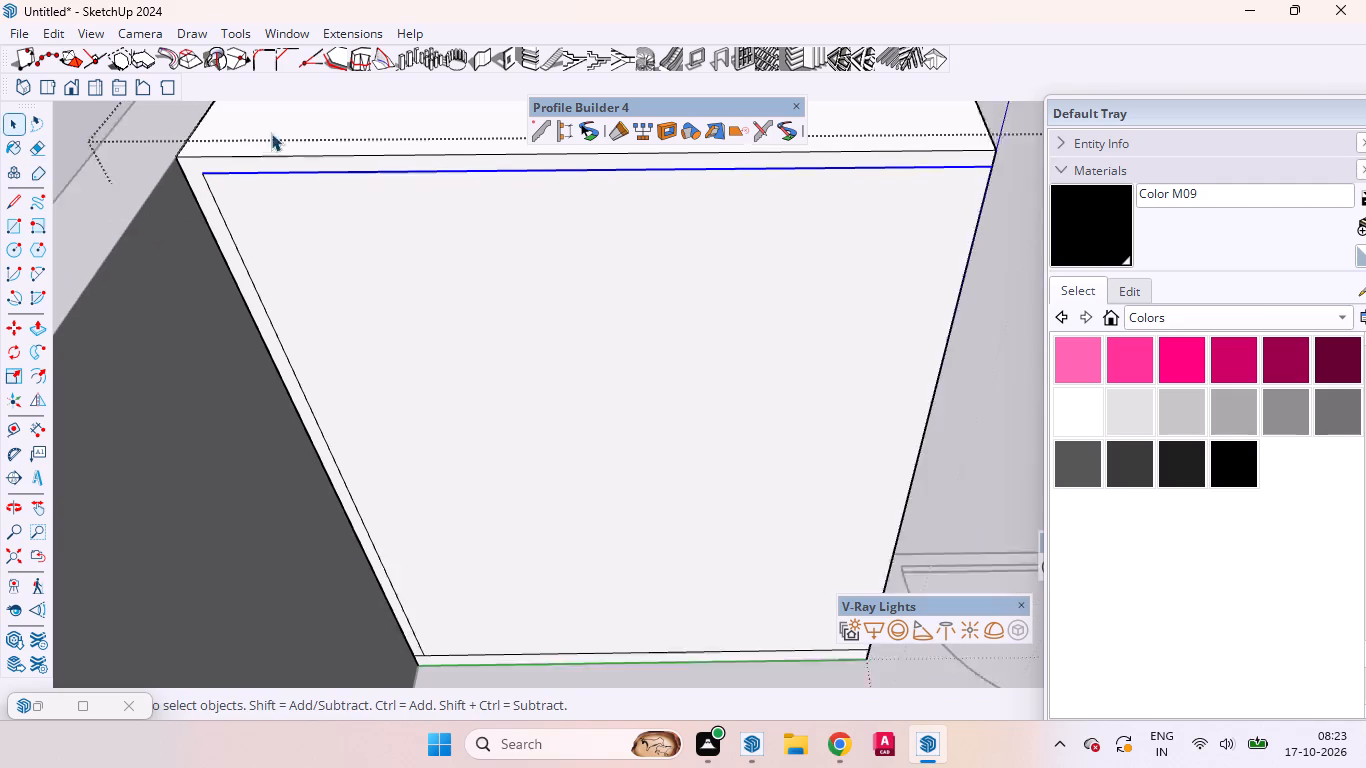
scroll(271, 133, down, 5)
scroll(465, 614, up, 3)
scroll(467, 614, down, 1)
scroll(467, 614, up, 10)
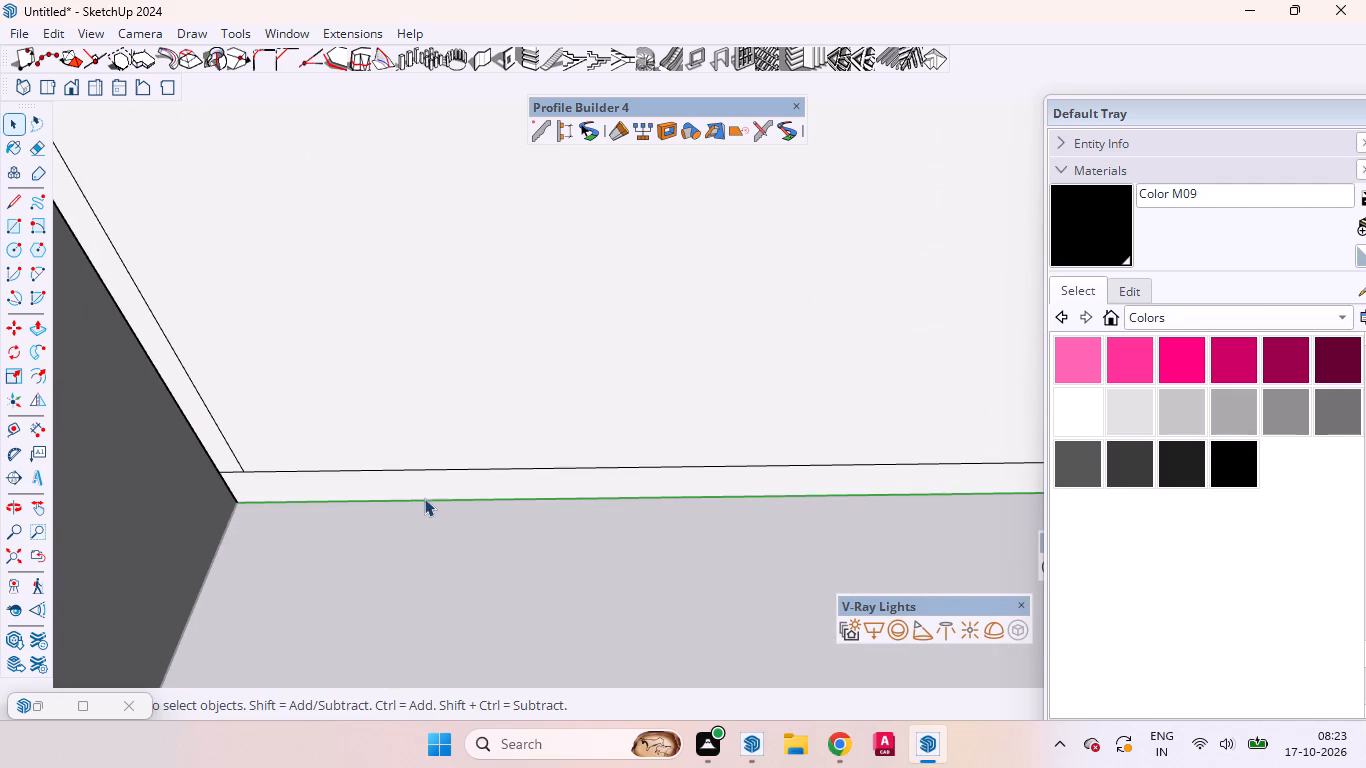
click(422, 489)
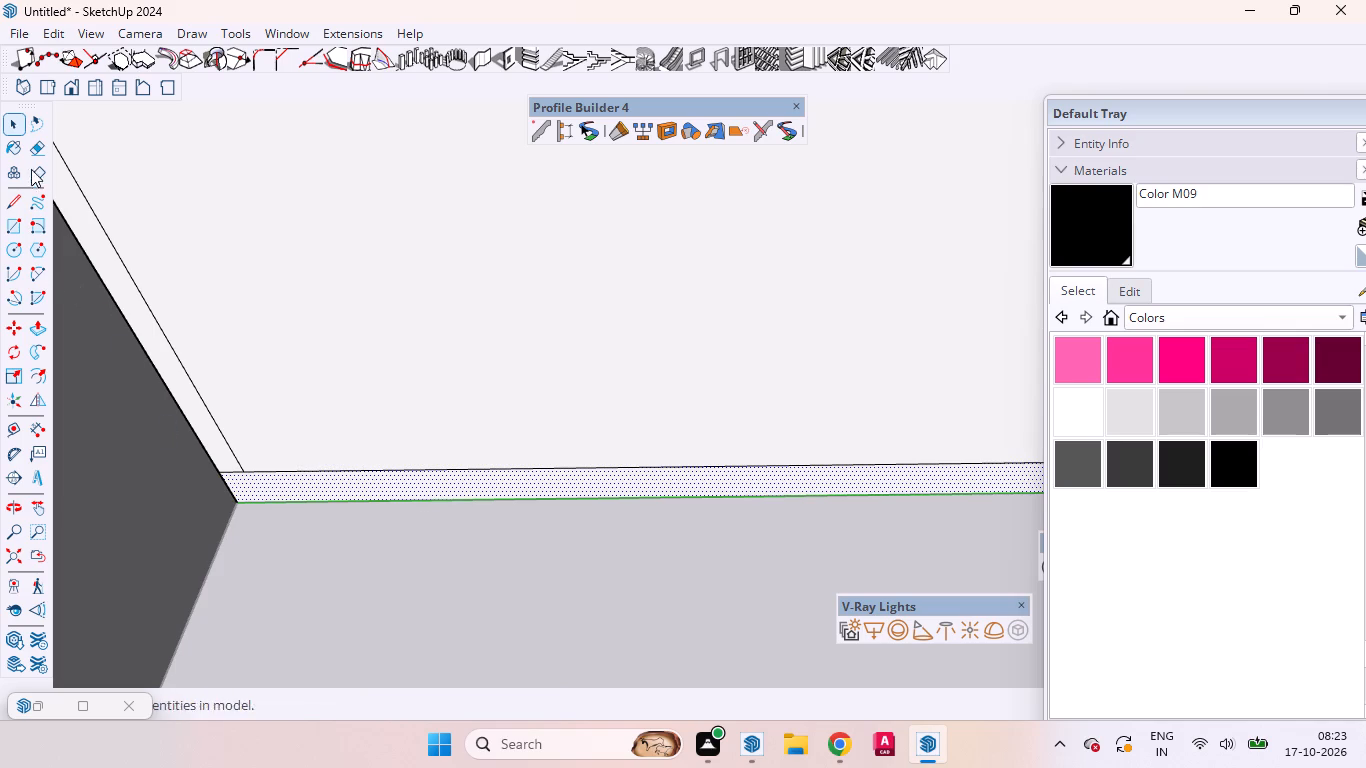
click(41, 339)
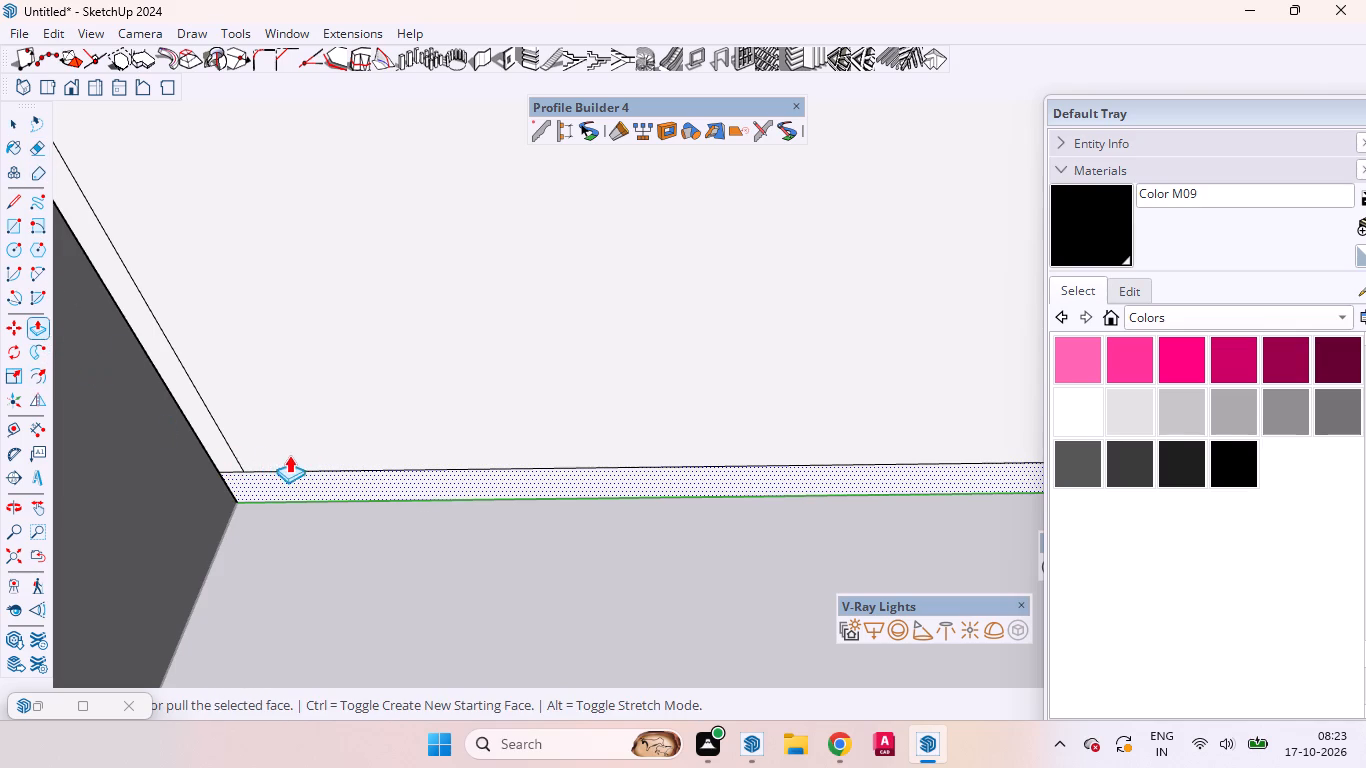
scroll(316, 471, up, 2)
scroll(316, 471, down, 5)
scroll(316, 471, up, 6)
double_click(343, 490)
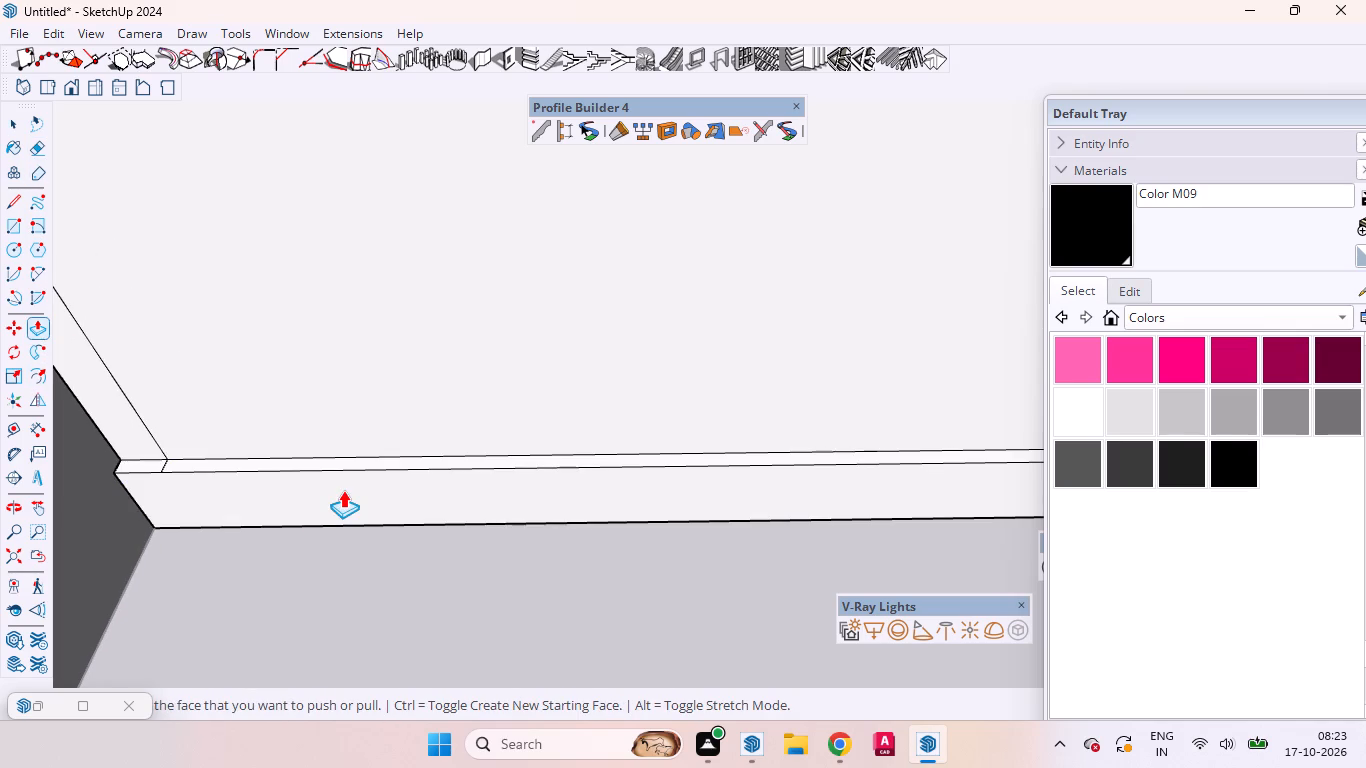
key(ctrl+z)
drag(345, 479, 348, 476)
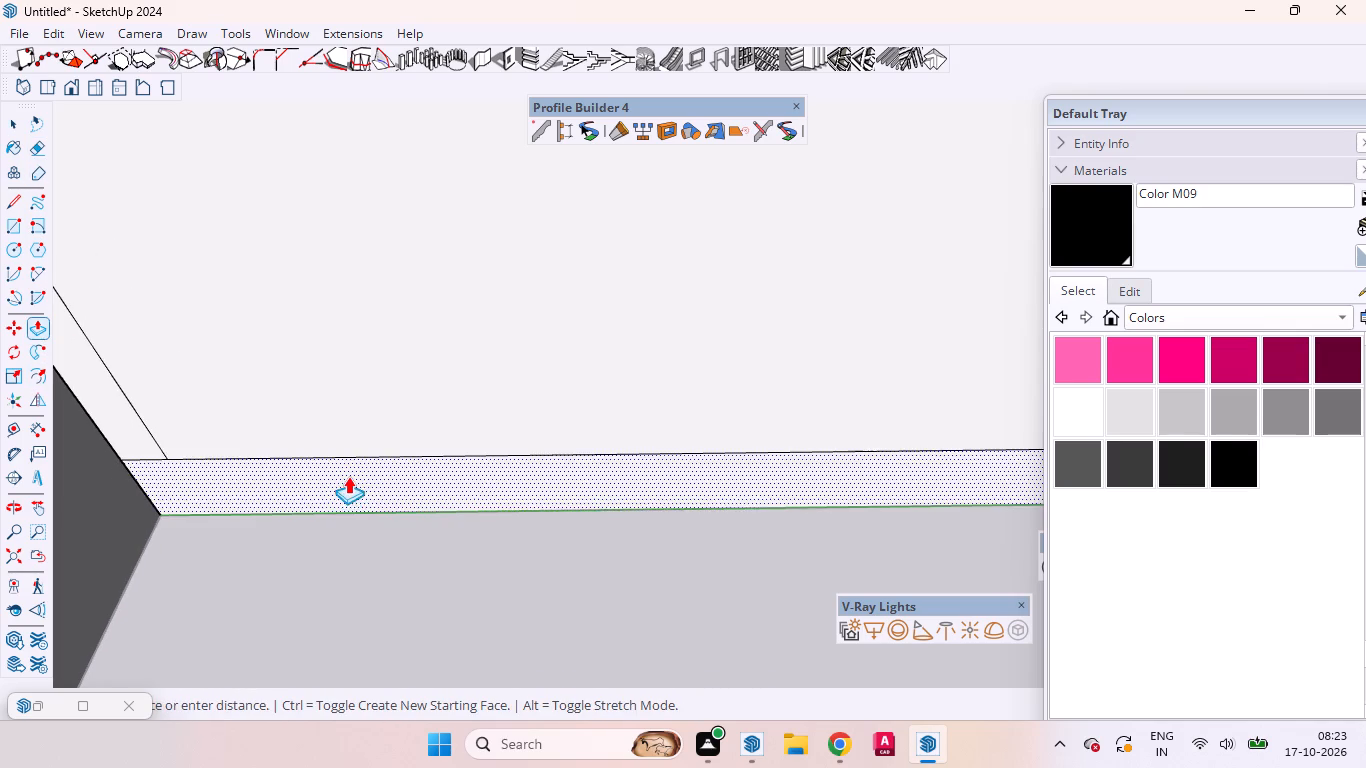
drag(348, 476, 359, 465)
key(2)
key(Return)
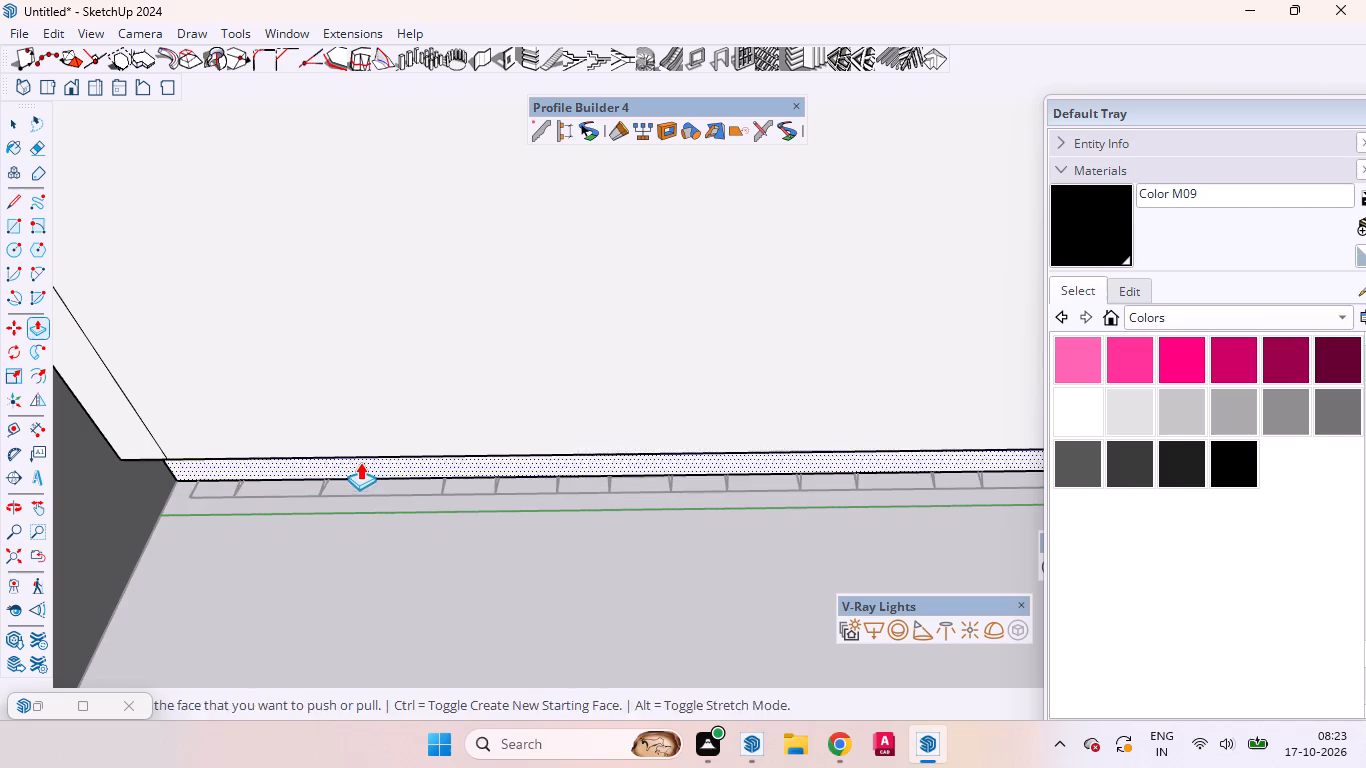
key(space)
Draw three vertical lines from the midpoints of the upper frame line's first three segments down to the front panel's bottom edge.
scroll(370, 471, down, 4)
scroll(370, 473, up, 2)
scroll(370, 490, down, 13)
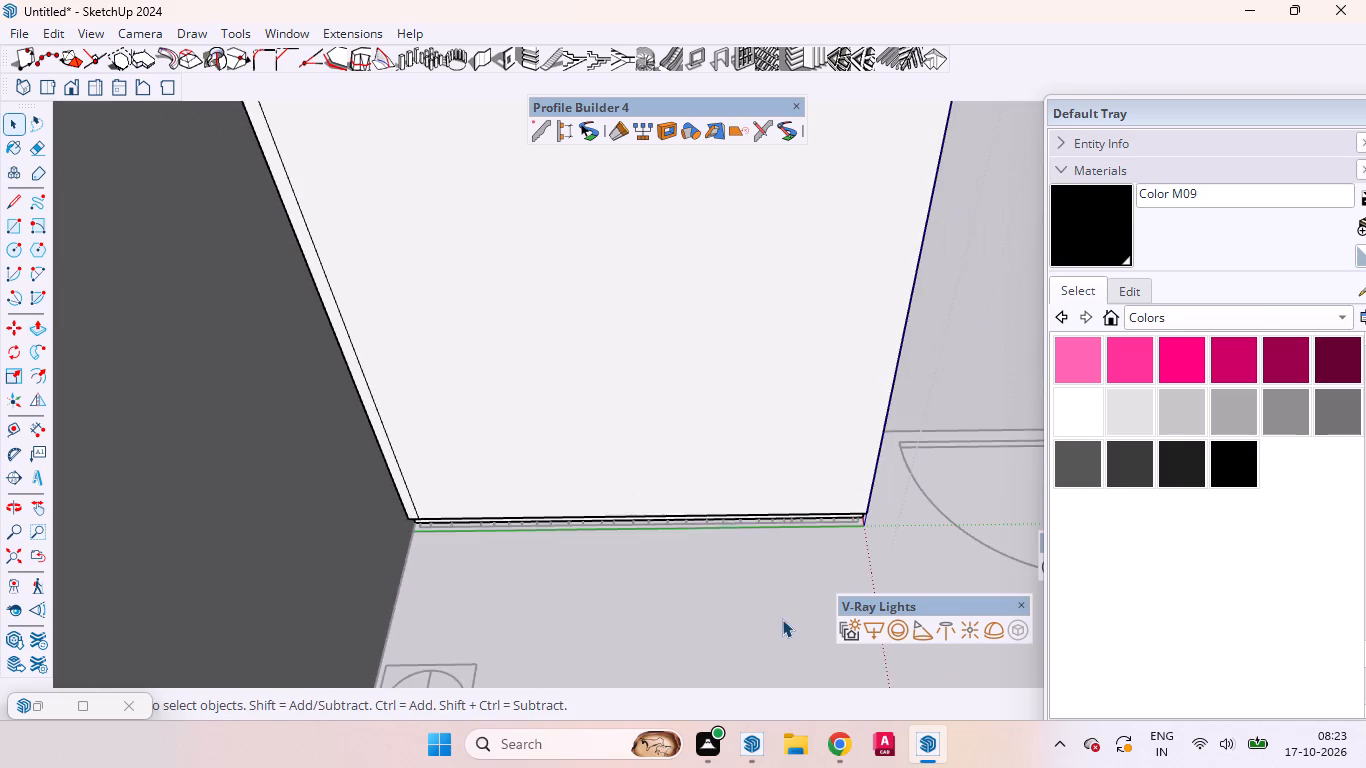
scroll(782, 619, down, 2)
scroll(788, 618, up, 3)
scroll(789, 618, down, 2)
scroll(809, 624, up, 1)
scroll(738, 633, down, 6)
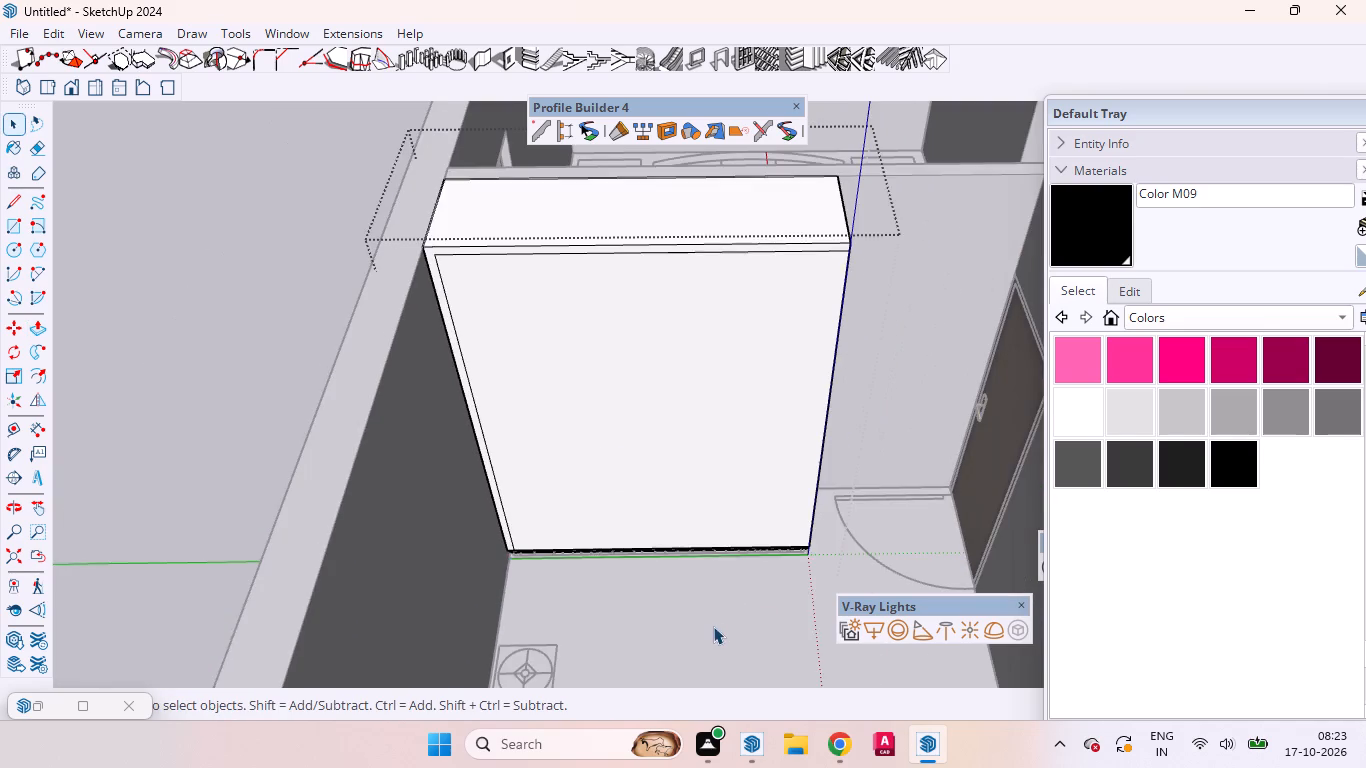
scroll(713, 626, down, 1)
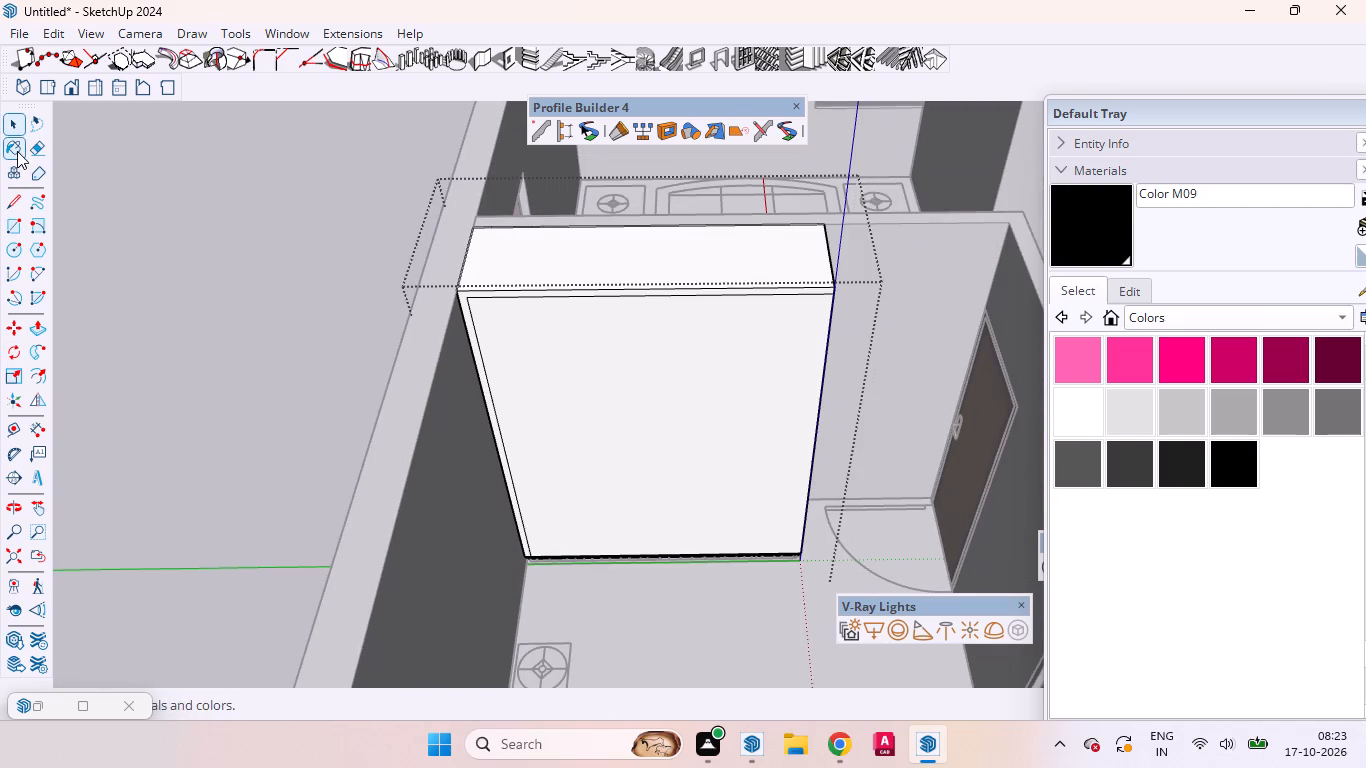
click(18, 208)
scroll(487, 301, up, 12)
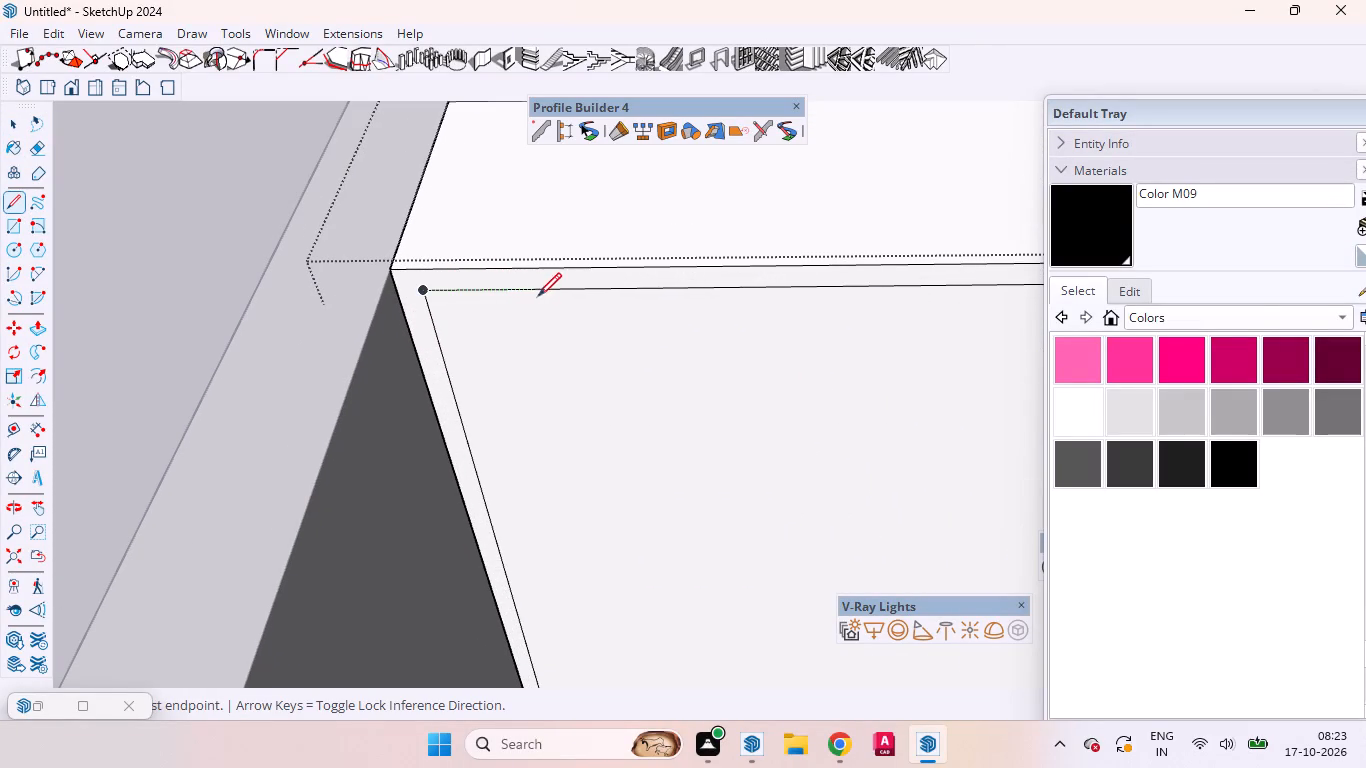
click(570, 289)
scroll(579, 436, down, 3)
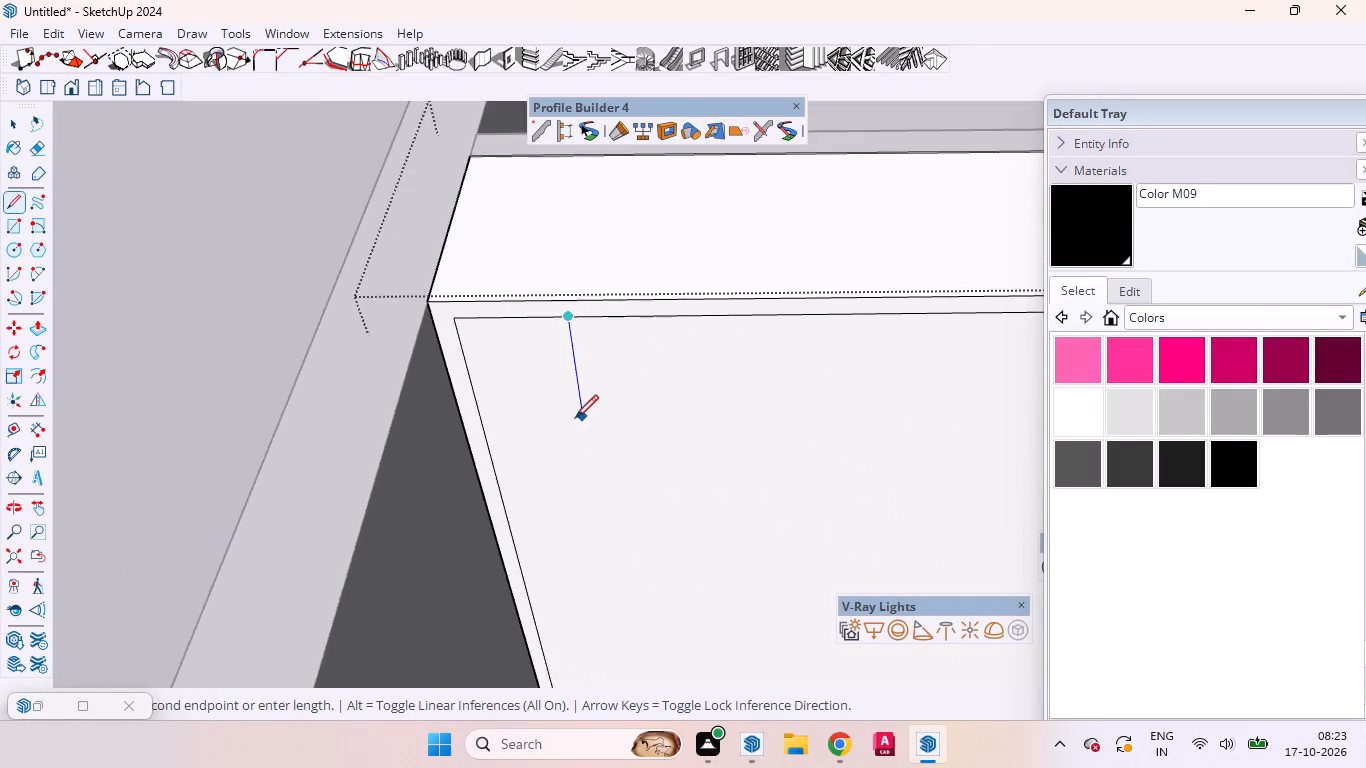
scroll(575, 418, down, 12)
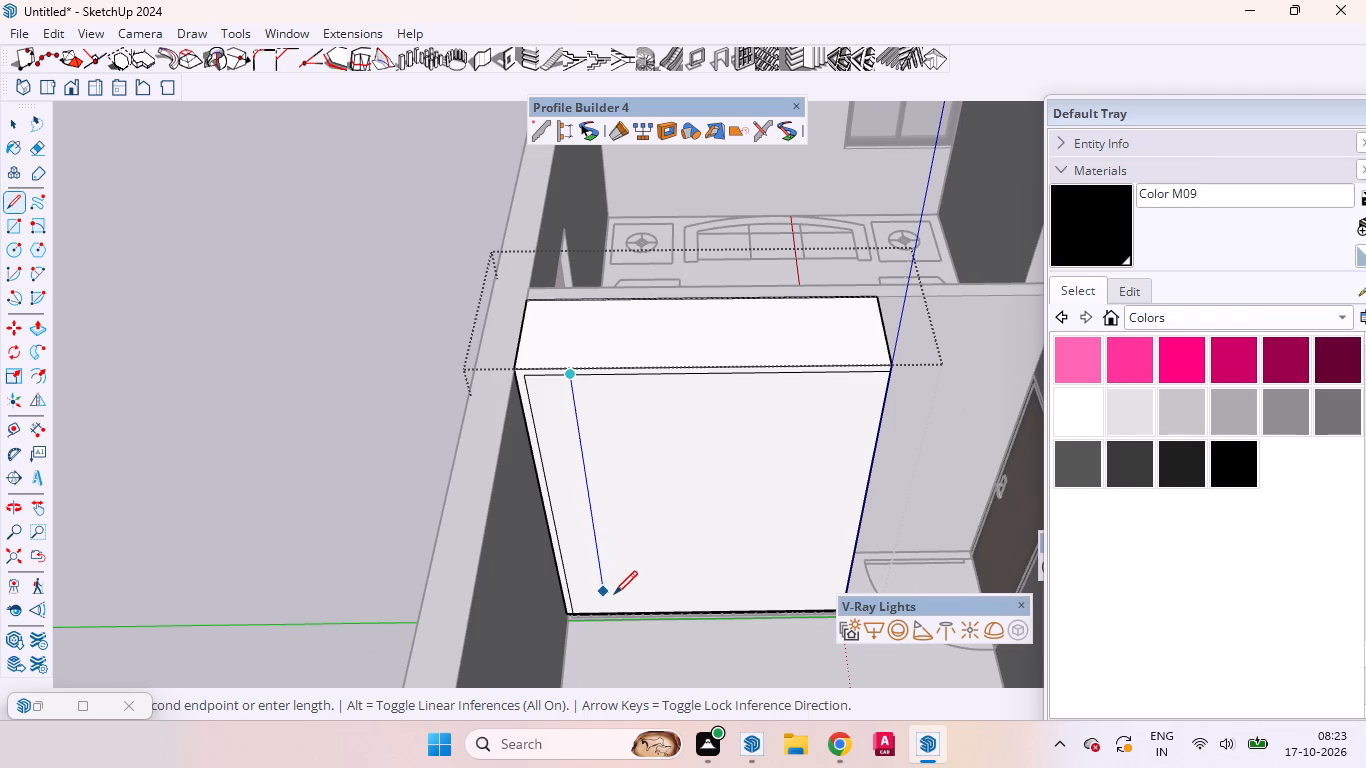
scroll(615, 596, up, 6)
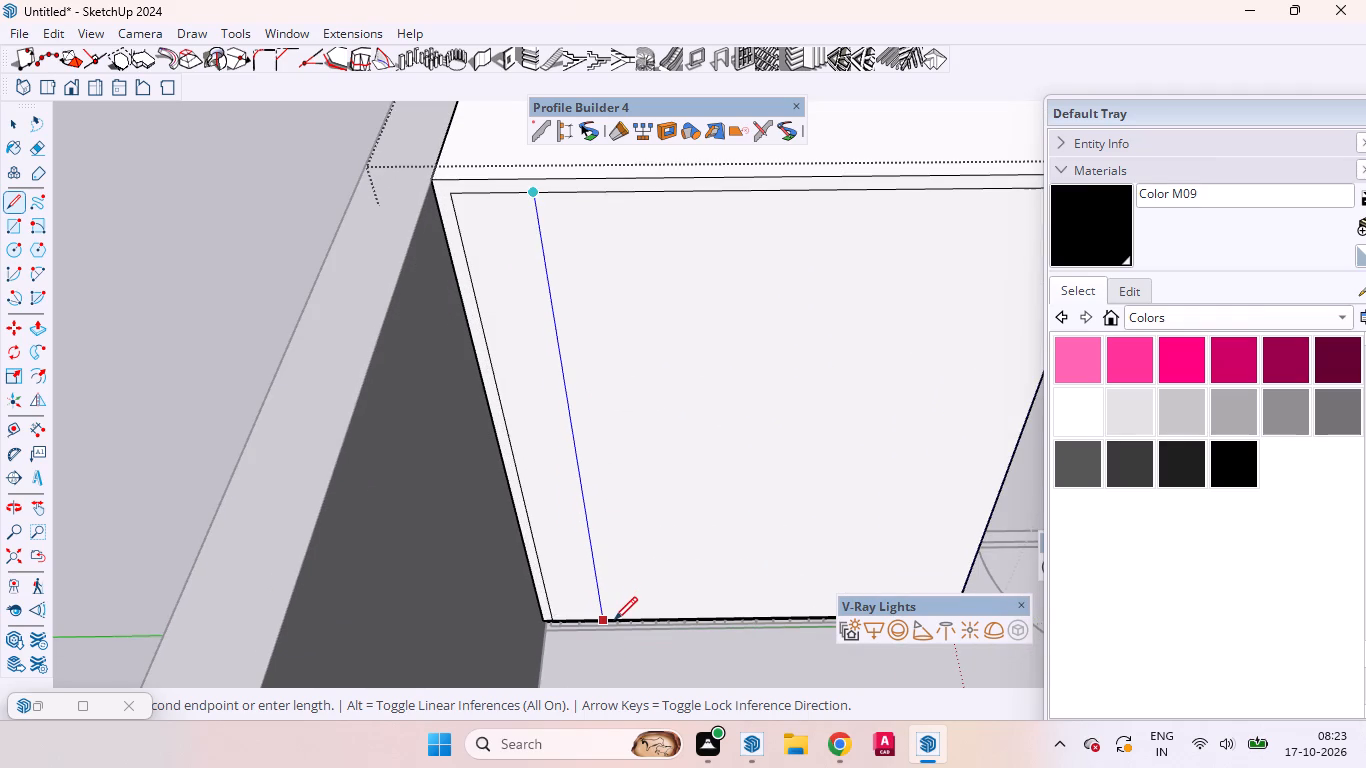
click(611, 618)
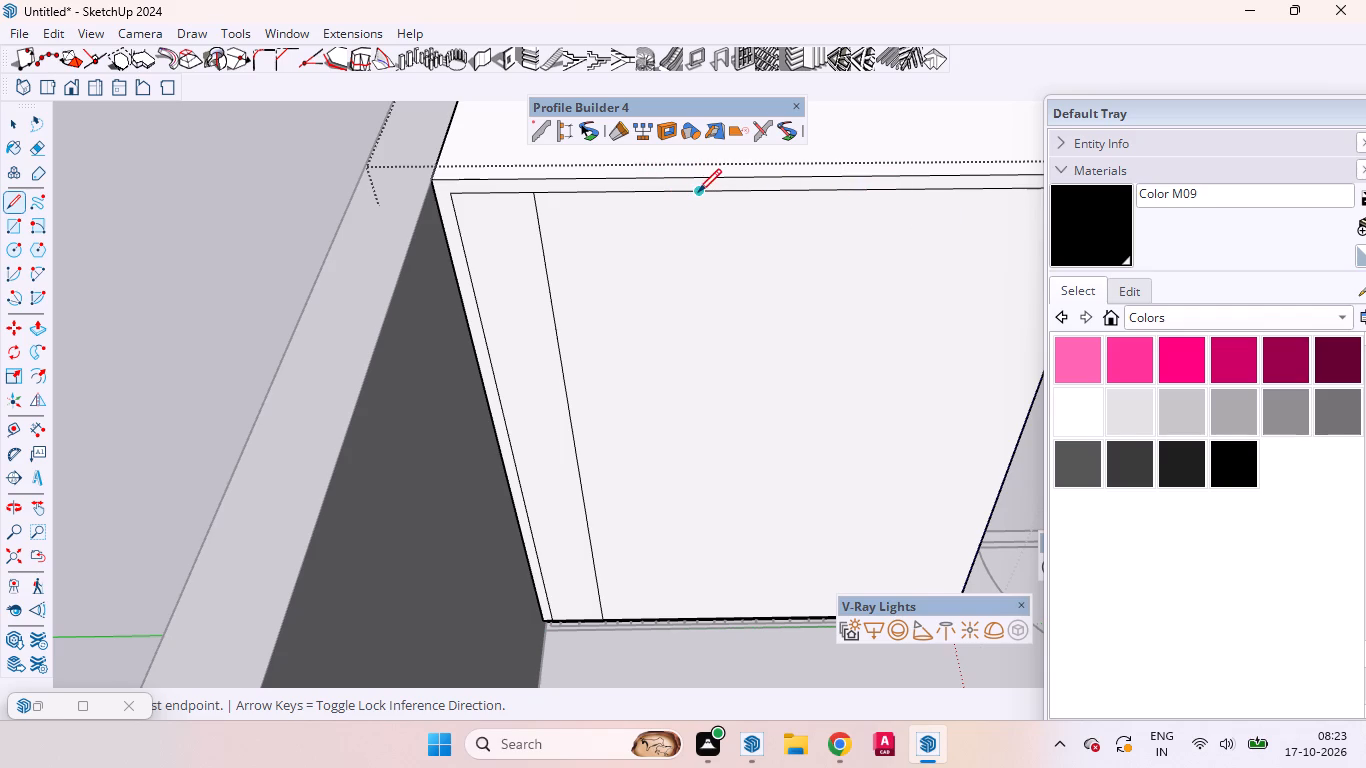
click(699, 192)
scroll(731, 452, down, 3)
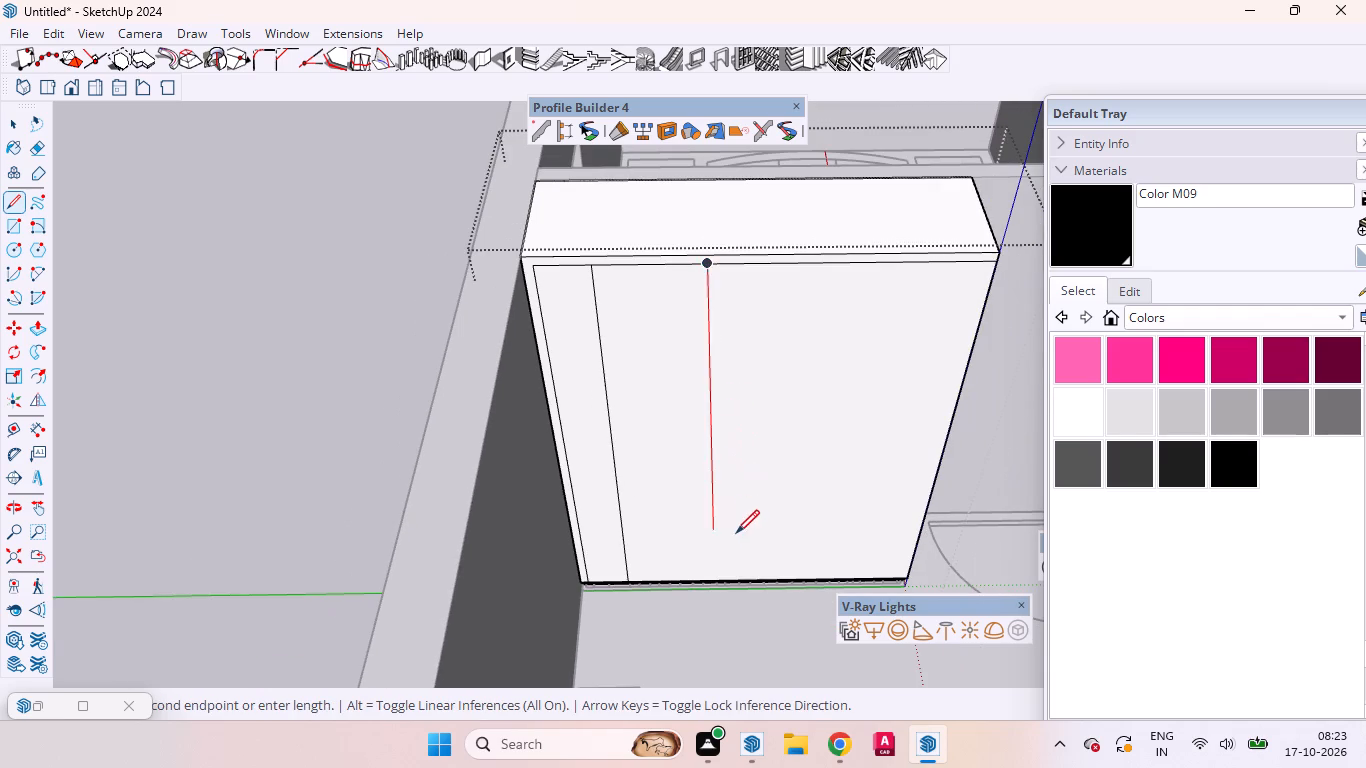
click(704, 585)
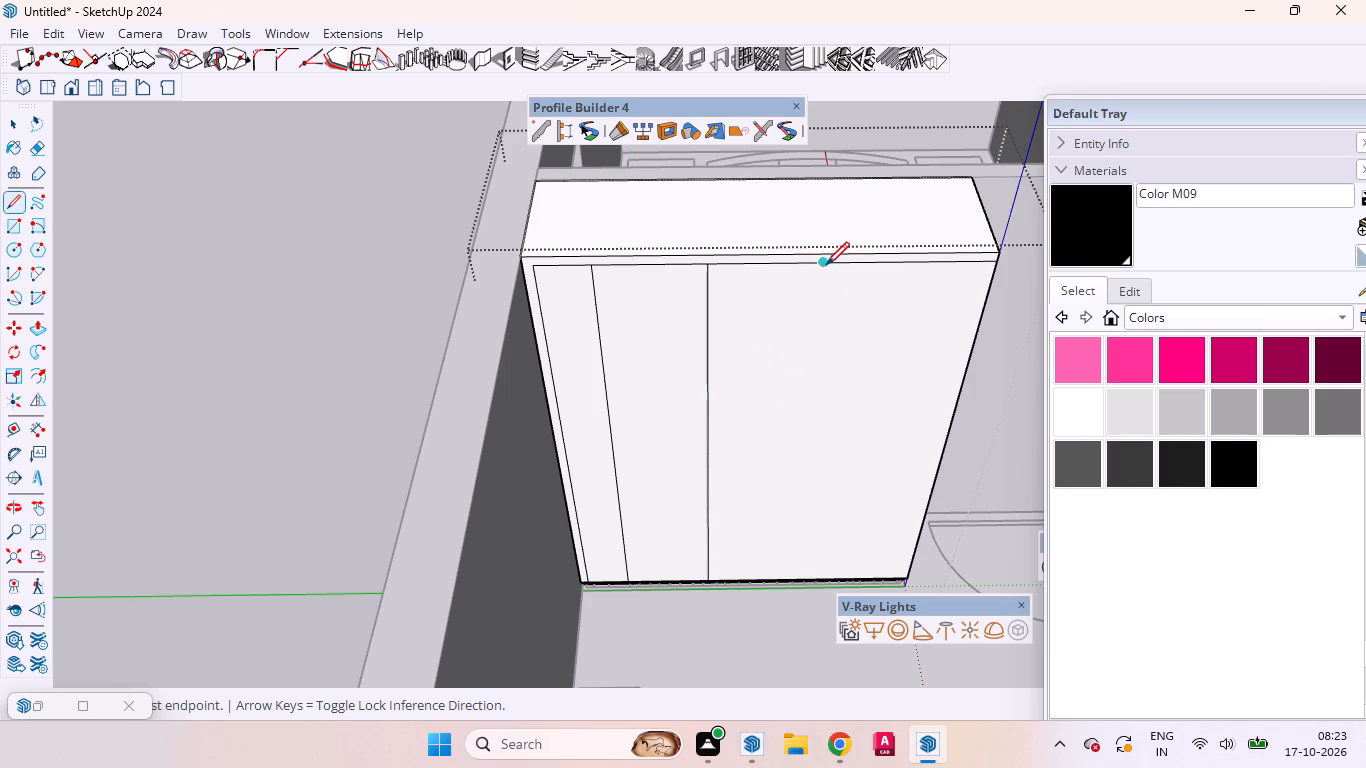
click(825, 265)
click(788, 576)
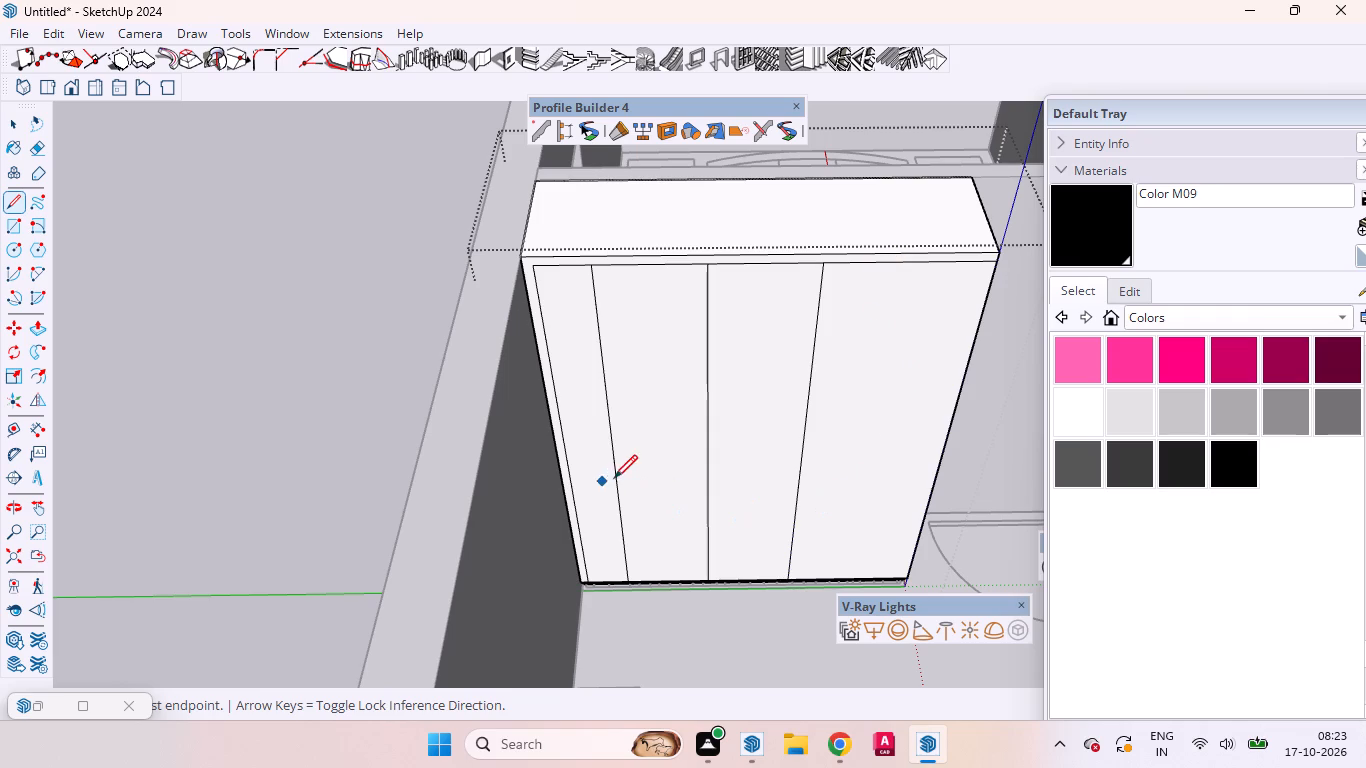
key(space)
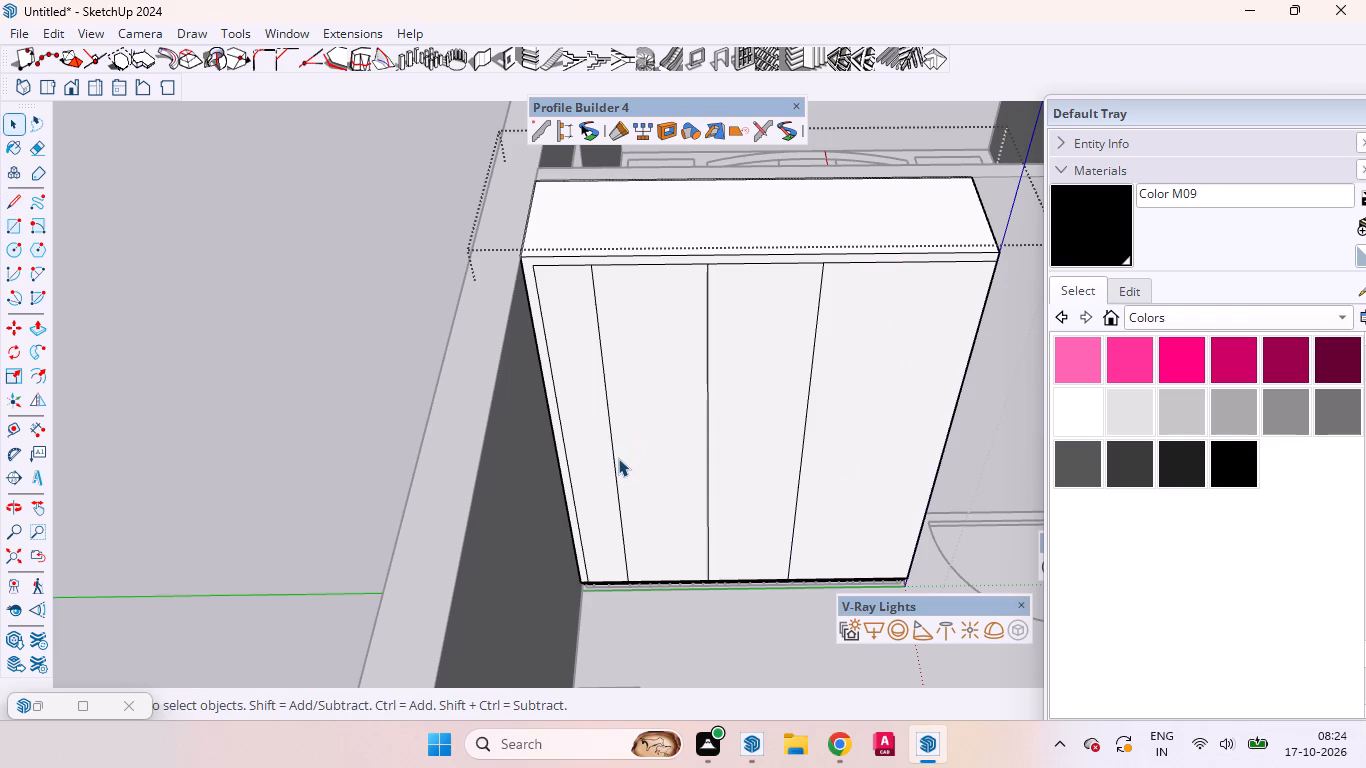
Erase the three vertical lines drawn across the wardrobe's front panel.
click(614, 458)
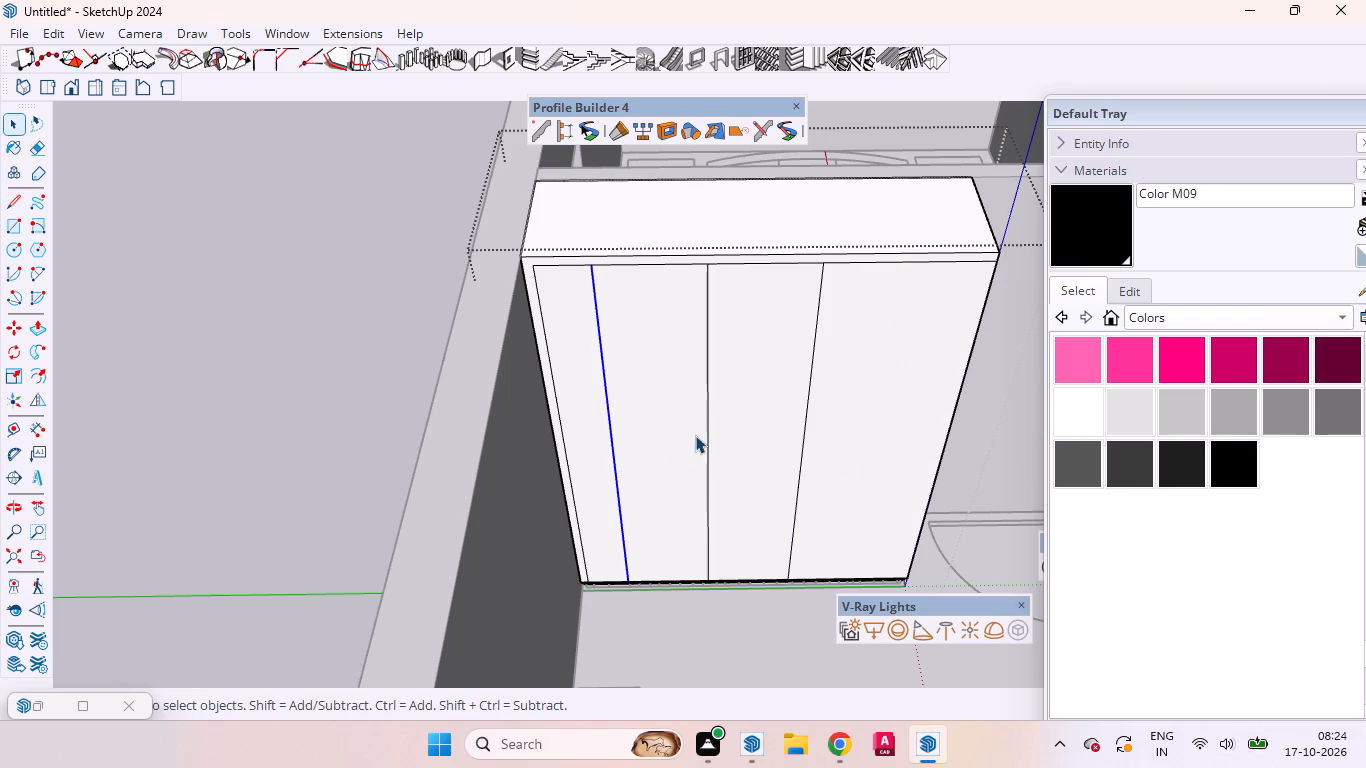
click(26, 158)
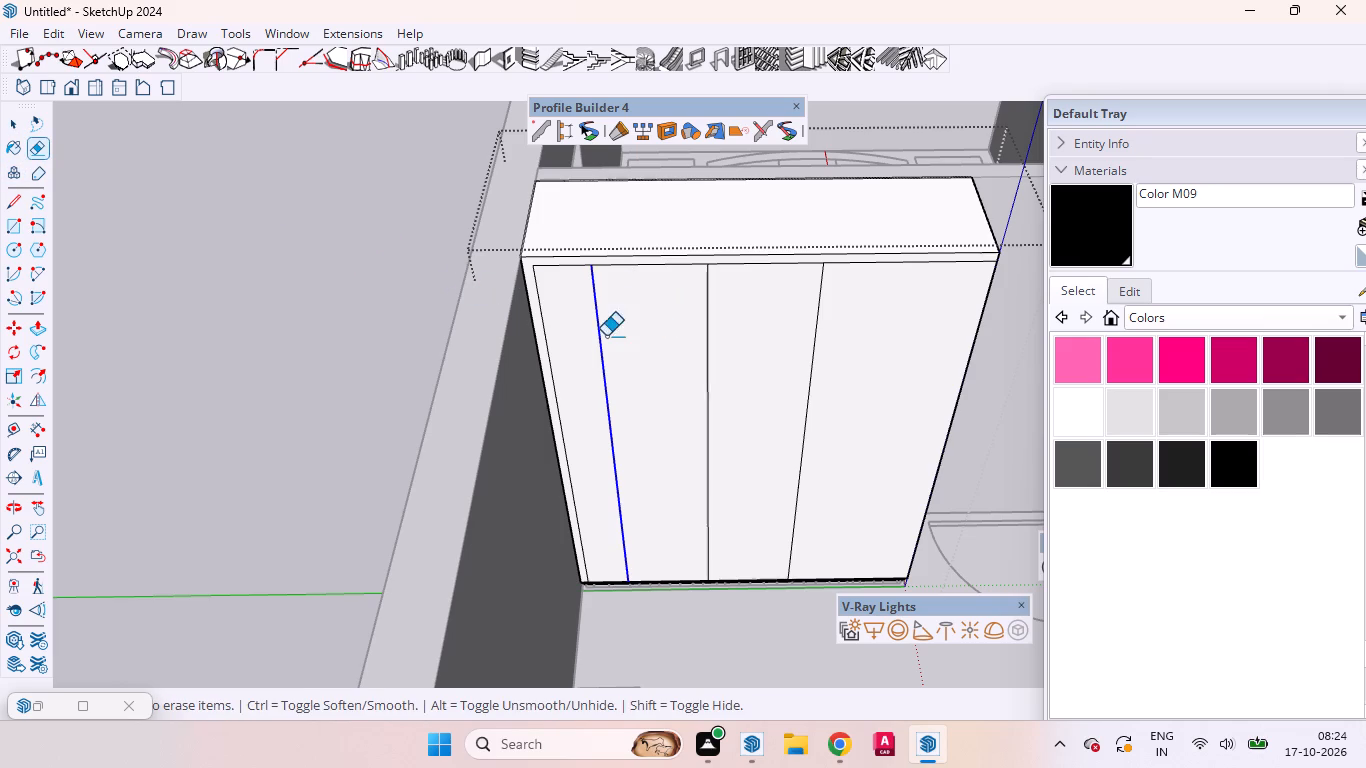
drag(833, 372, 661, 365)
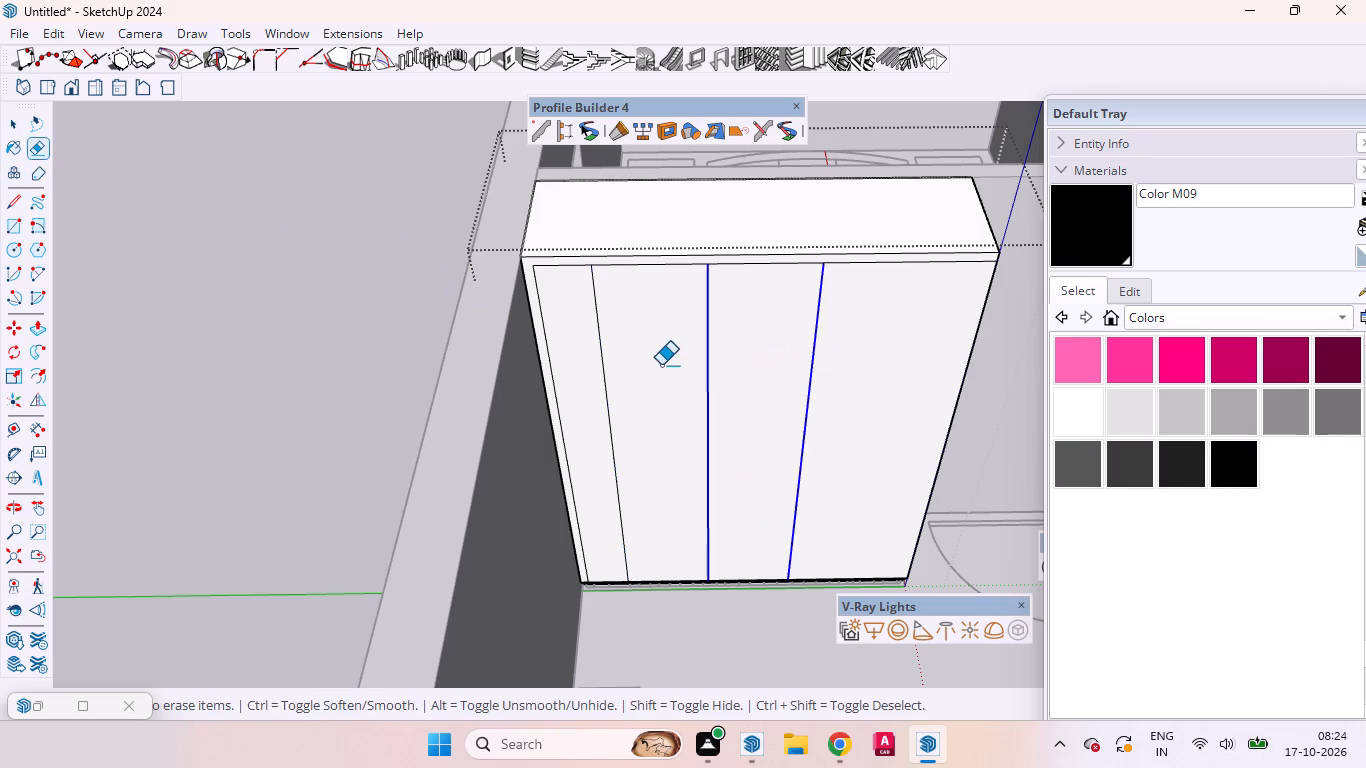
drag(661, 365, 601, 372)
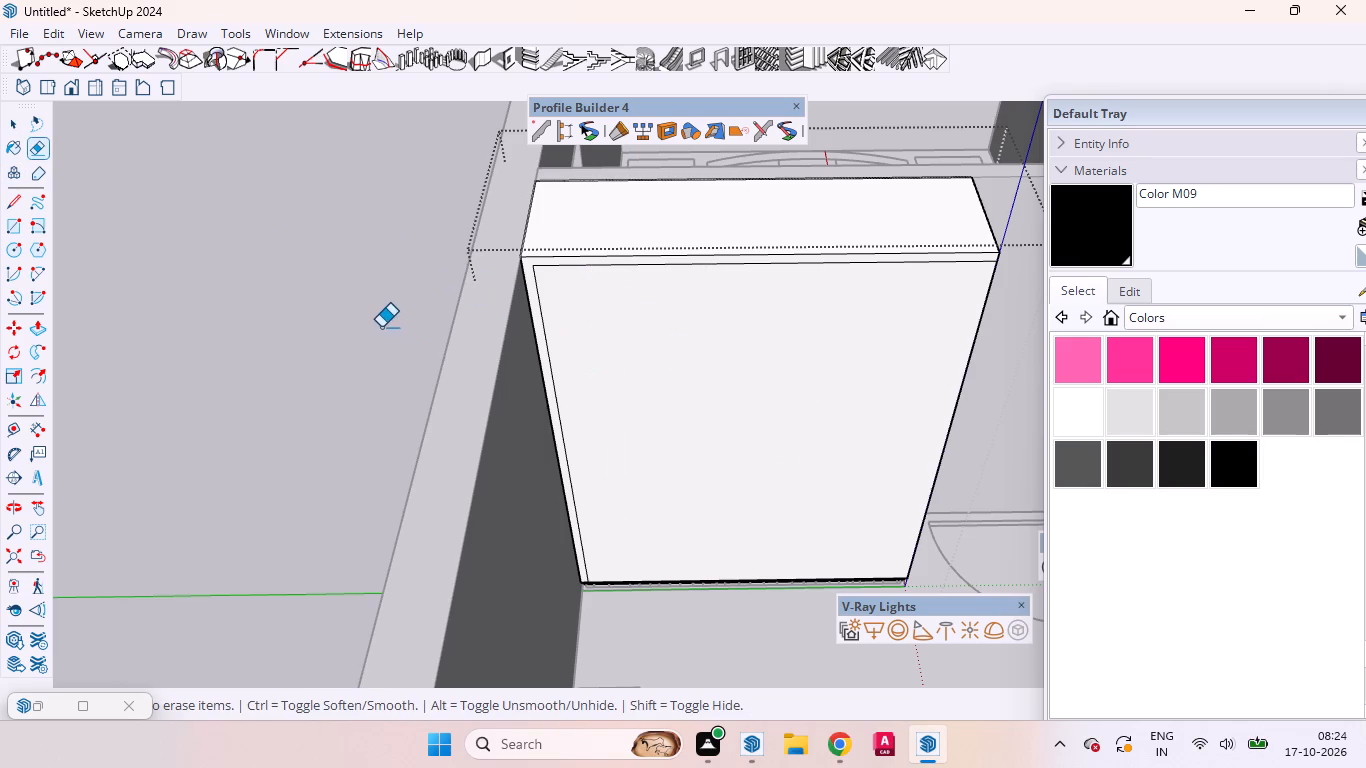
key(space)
Divide the bottom edge of the wardrobe's front panel into 4 equal segments.
scroll(589, 529, up, 2)
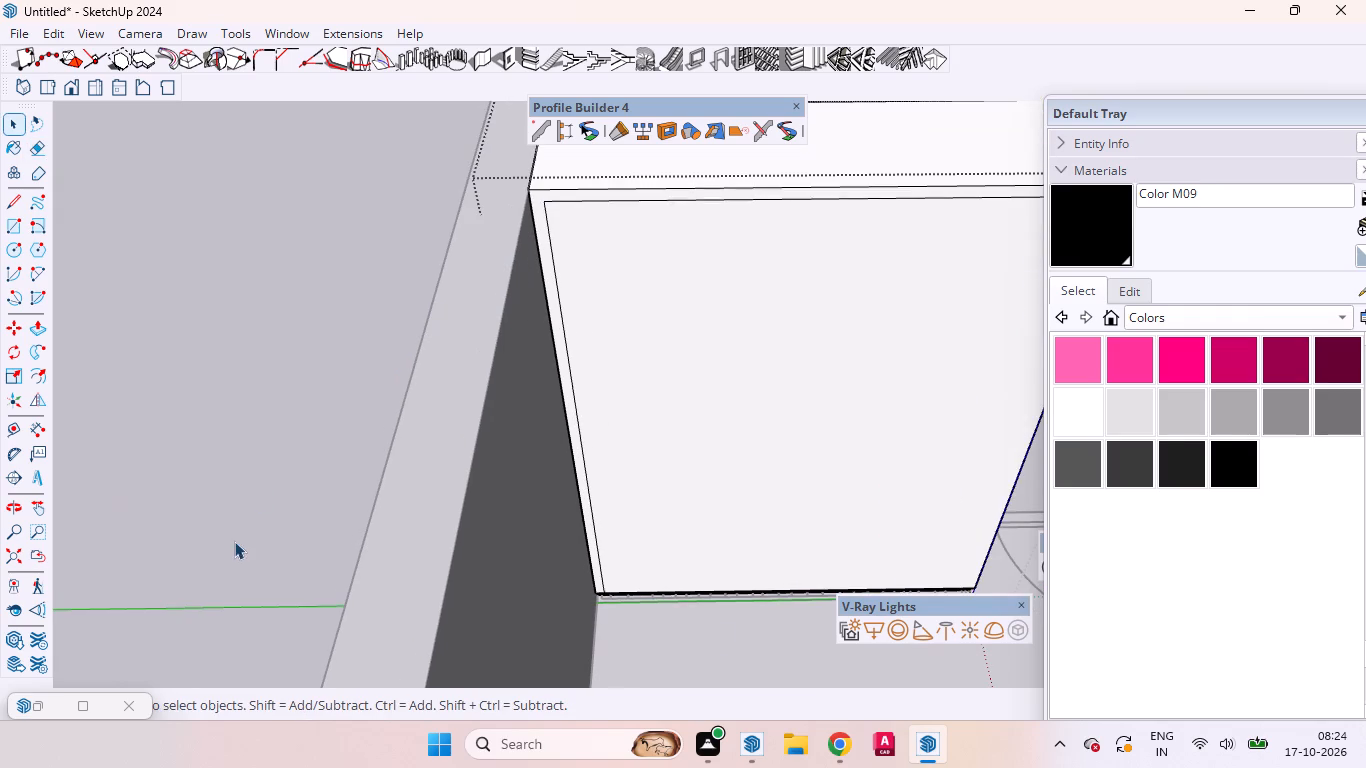
scroll(844, 643, up, 2)
scroll(720, 614, up, 4)
scroll(311, 378, down, 5)
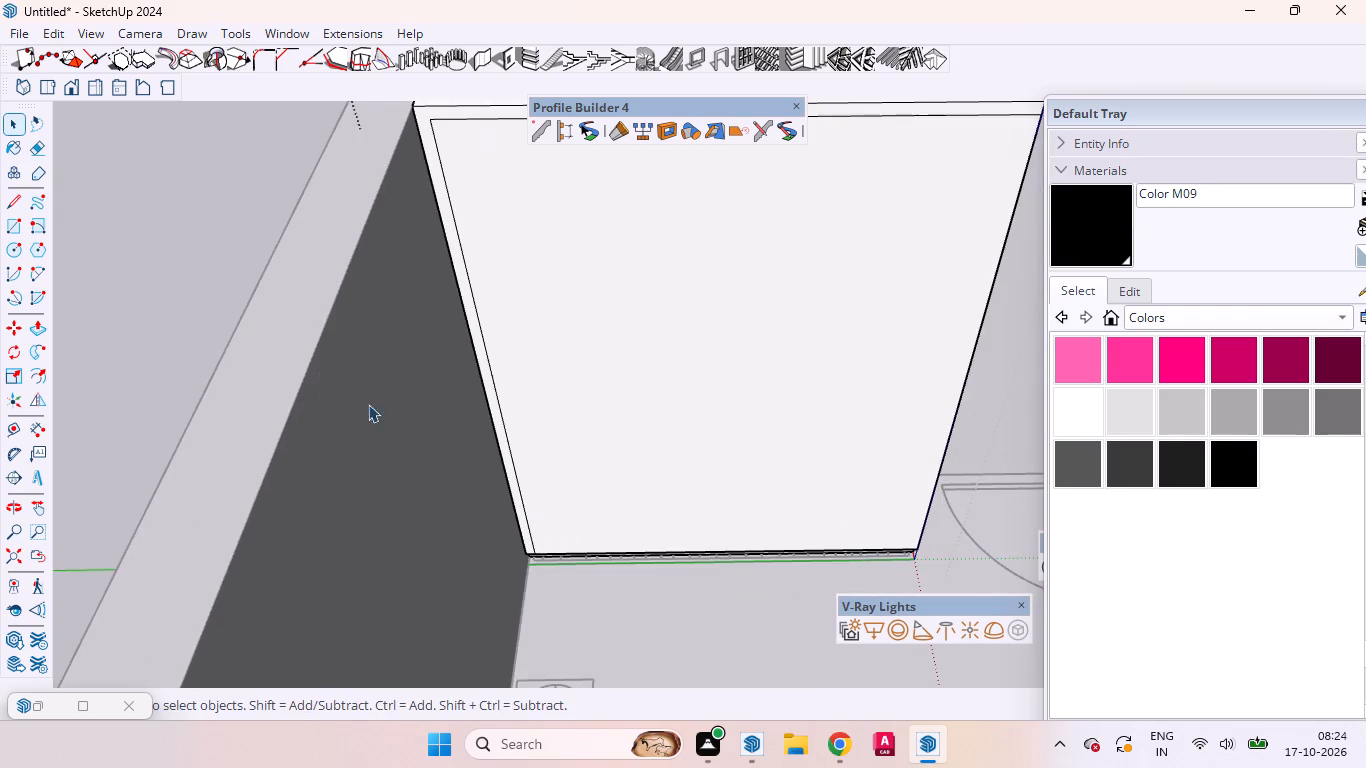
scroll(797, 528, up, 1)
middle_drag(791, 529, 742, 483)
scroll(758, 575, up, 6)
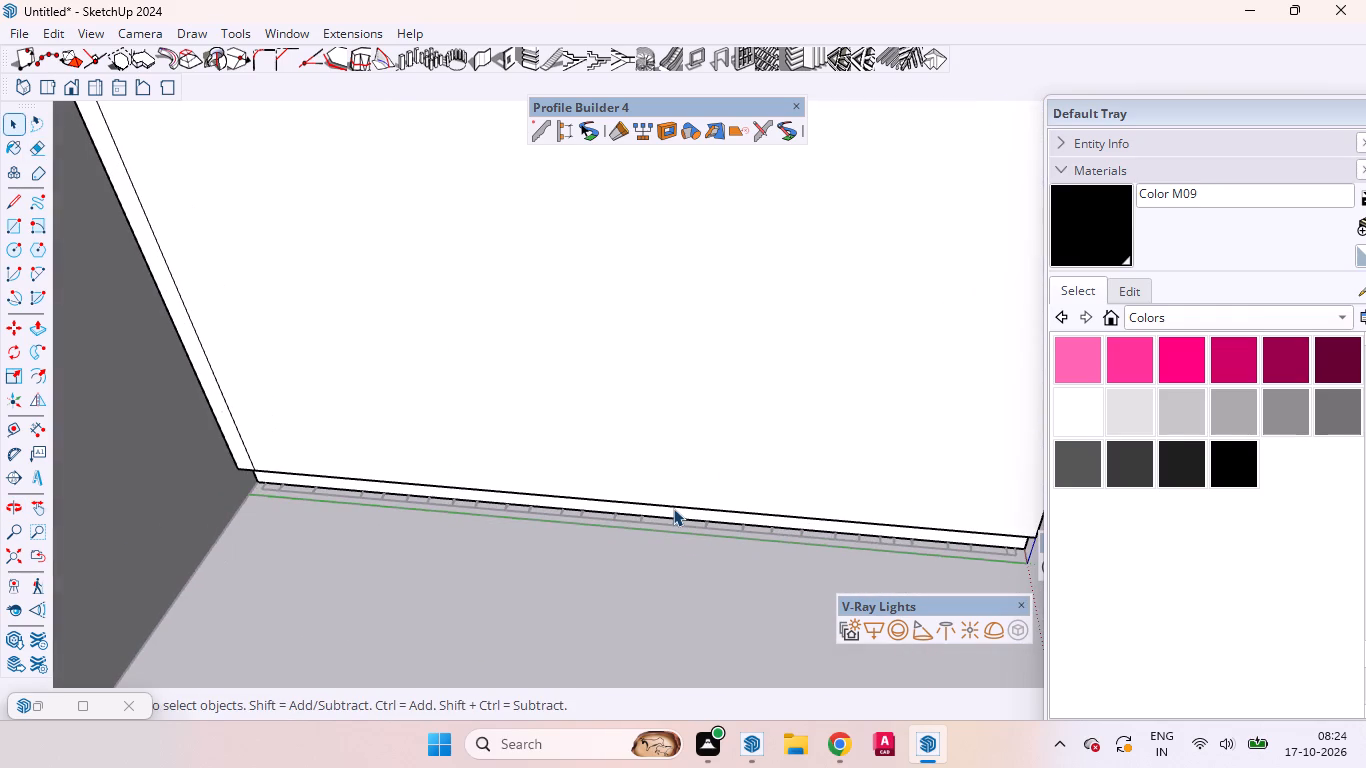
click(671, 506)
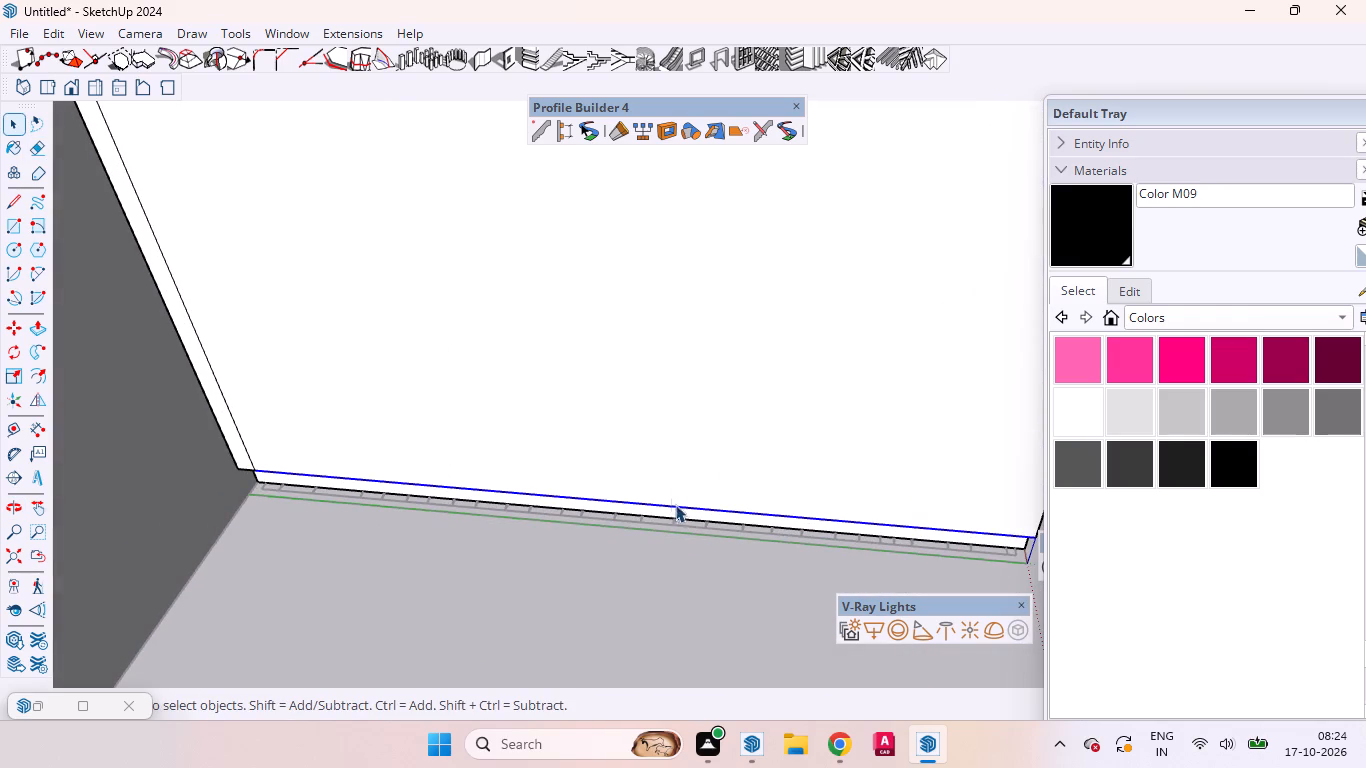
right_click(676, 507)
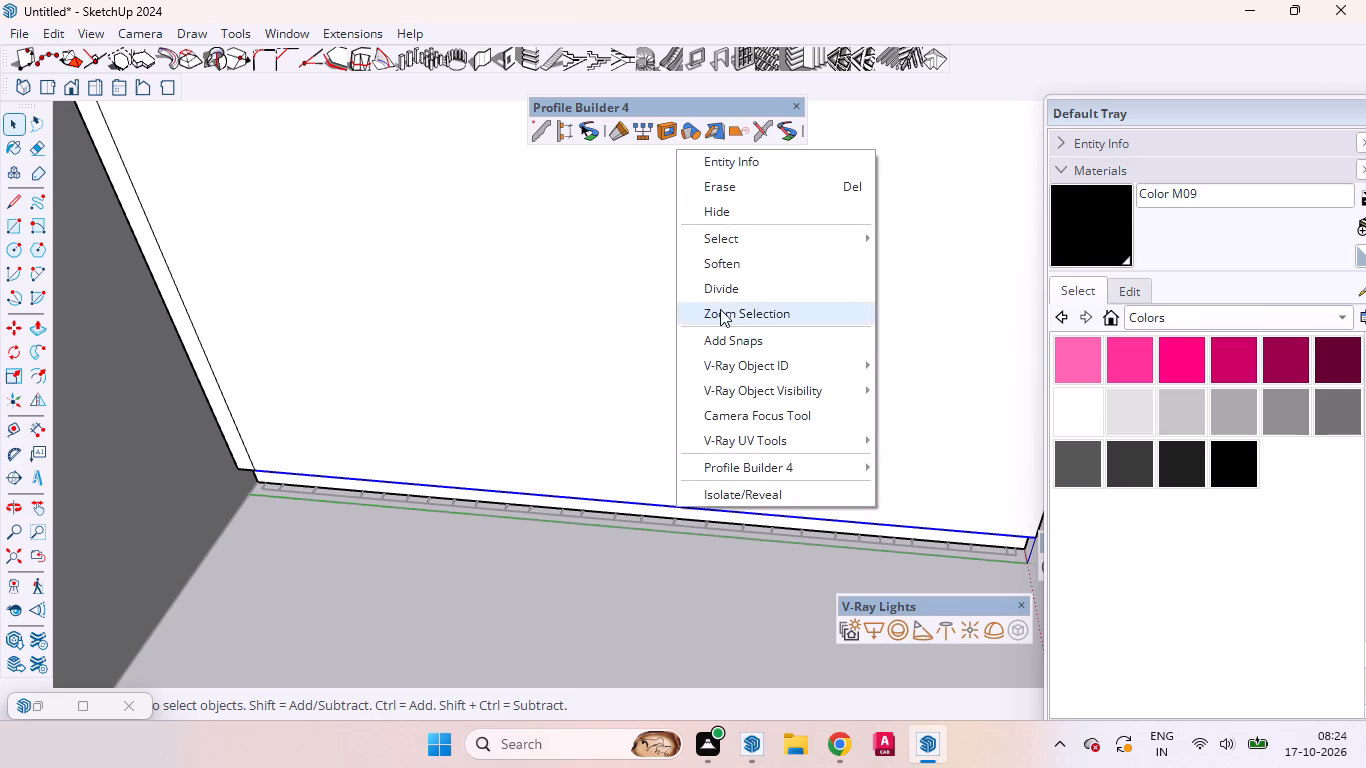
click(717, 293)
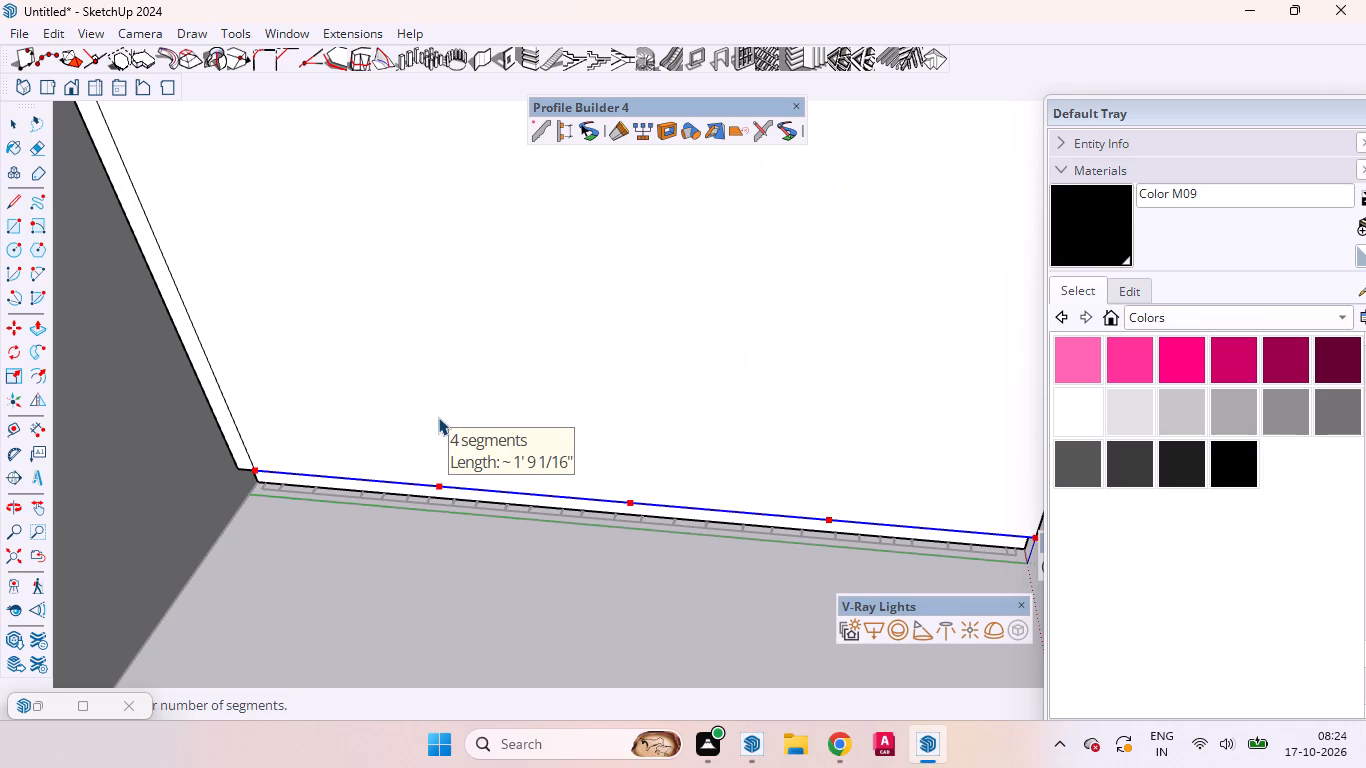
scroll(441, 417, down, 2)
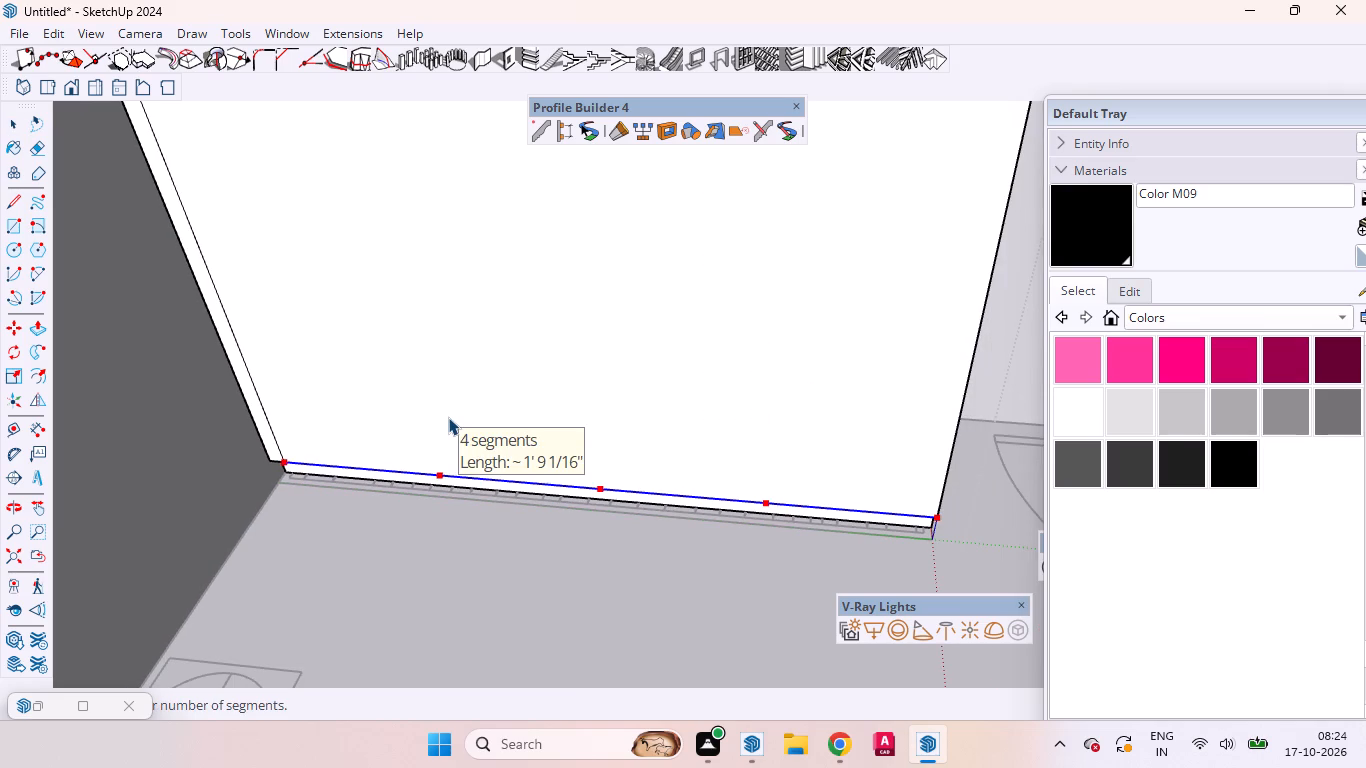
click(448, 417)
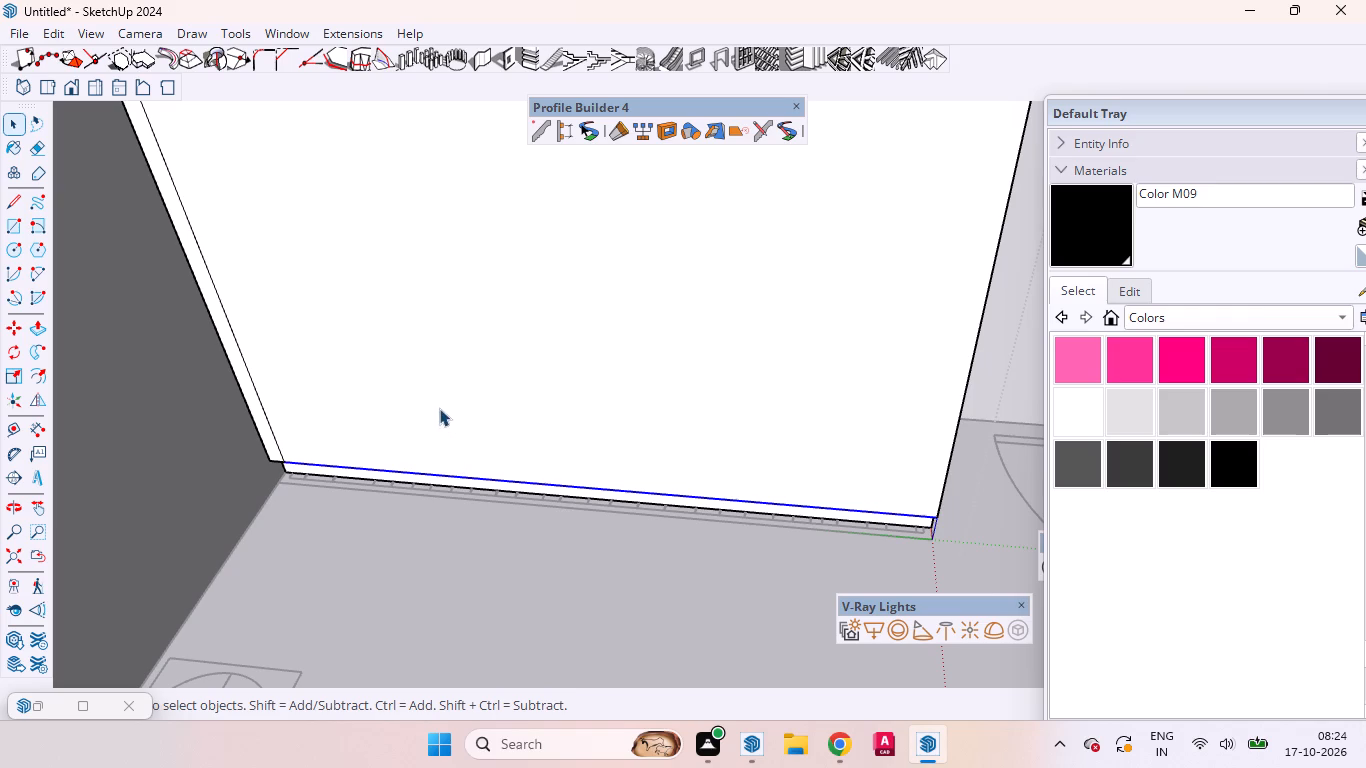
Draw three vertical lines from the bottom edge's division points up to the upper frame line, splitting the wardrobe front into four doors.
key(semicolon)
key(l)
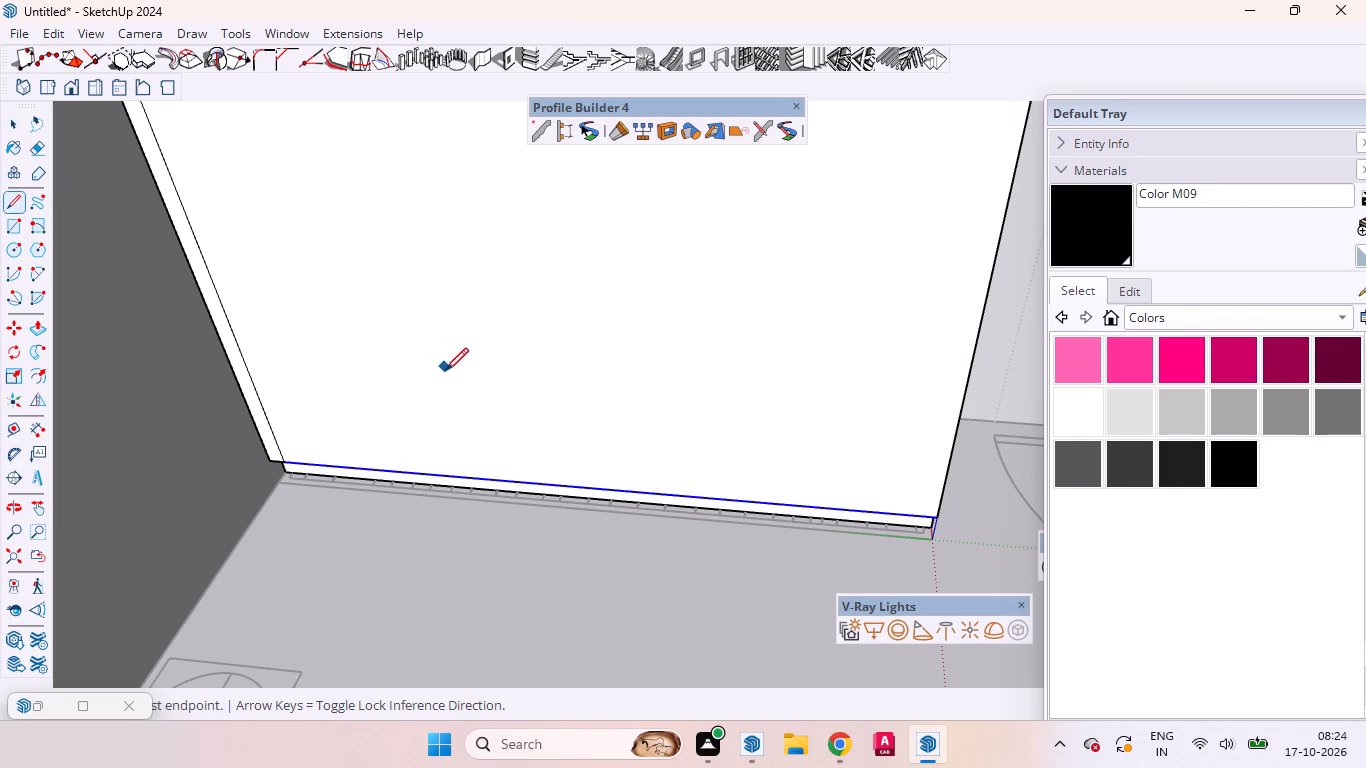
click(434, 474)
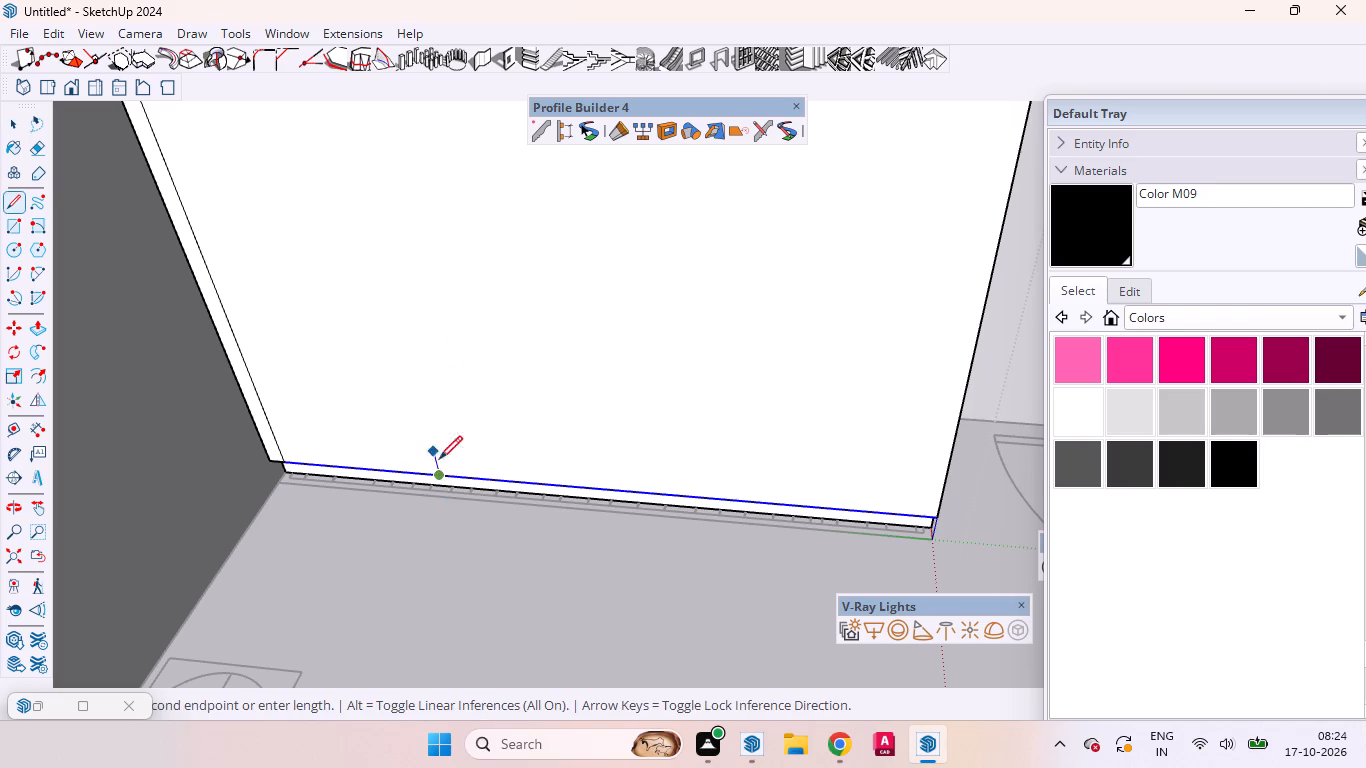
scroll(447, 482, down, 9)
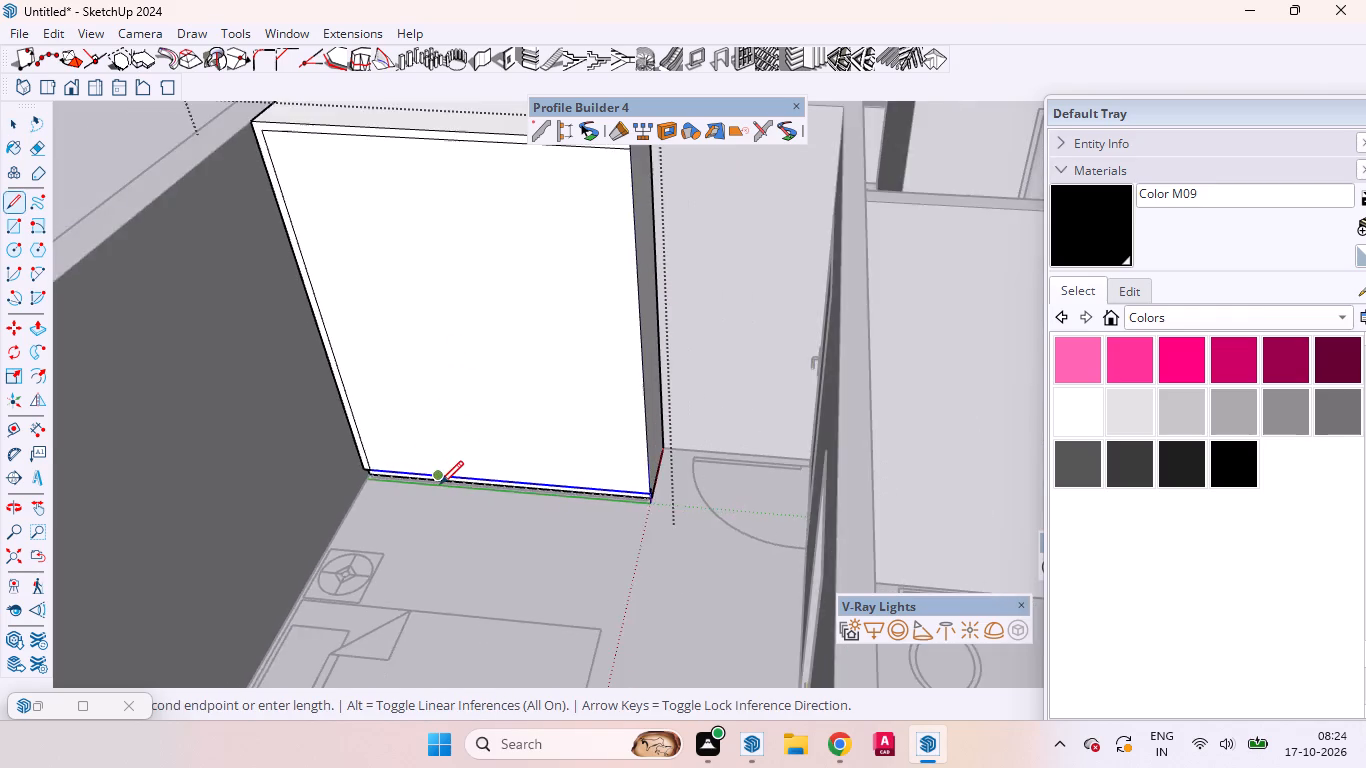
scroll(440, 484, down, 2)
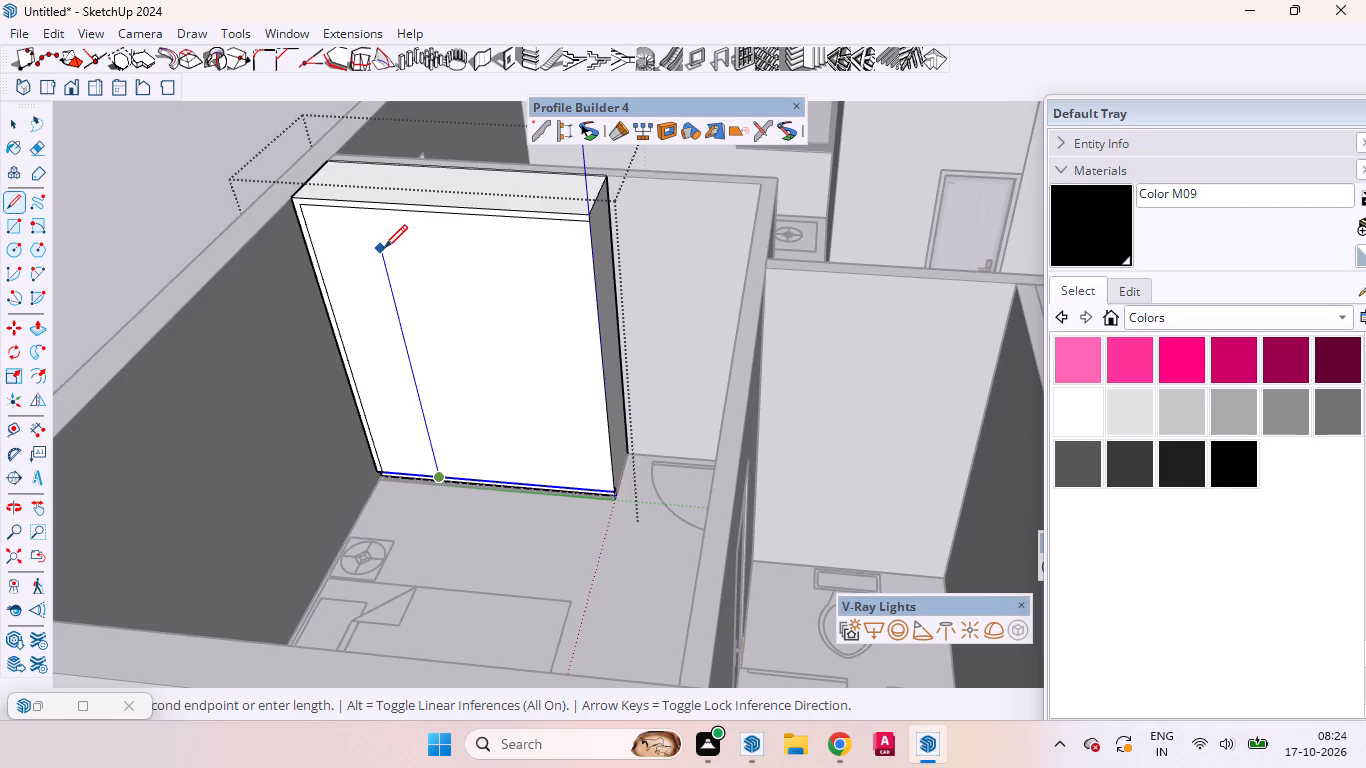
scroll(384, 235, up, 7)
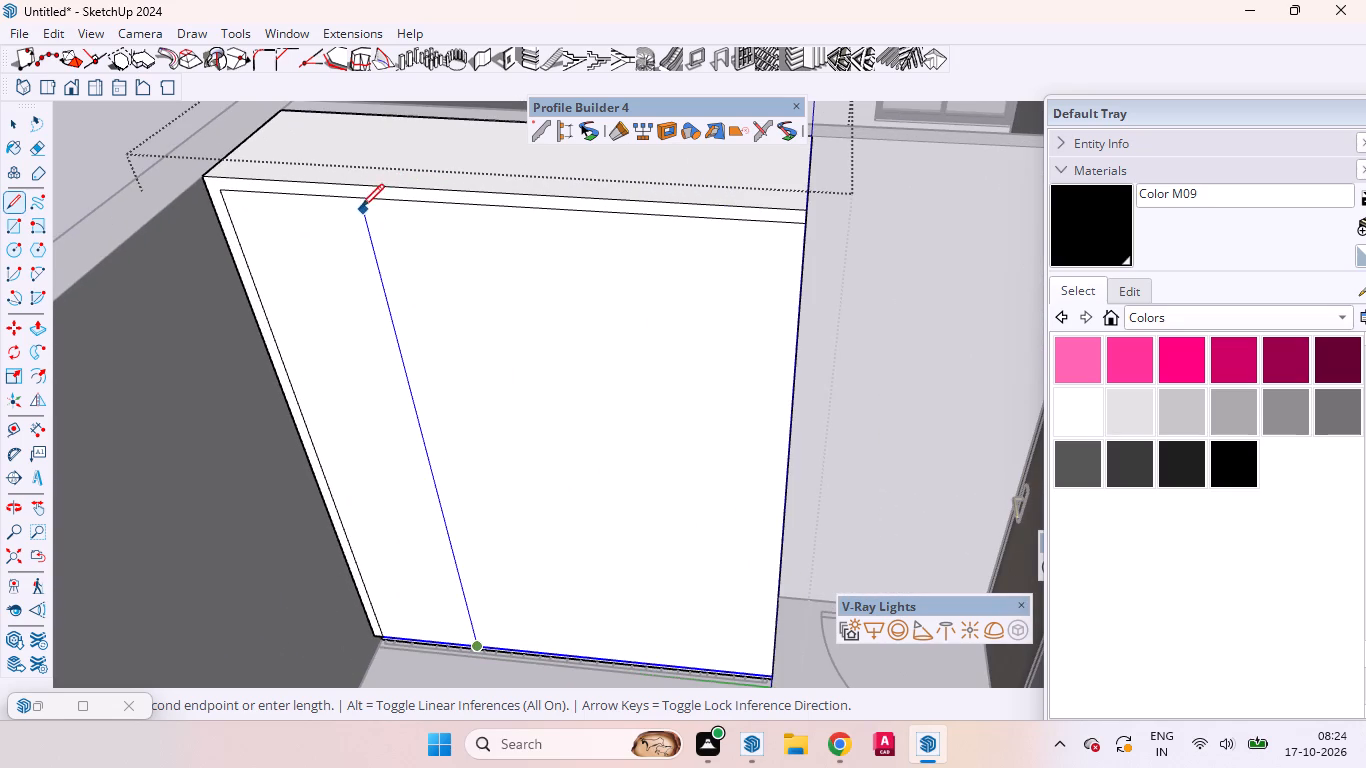
click(354, 198)
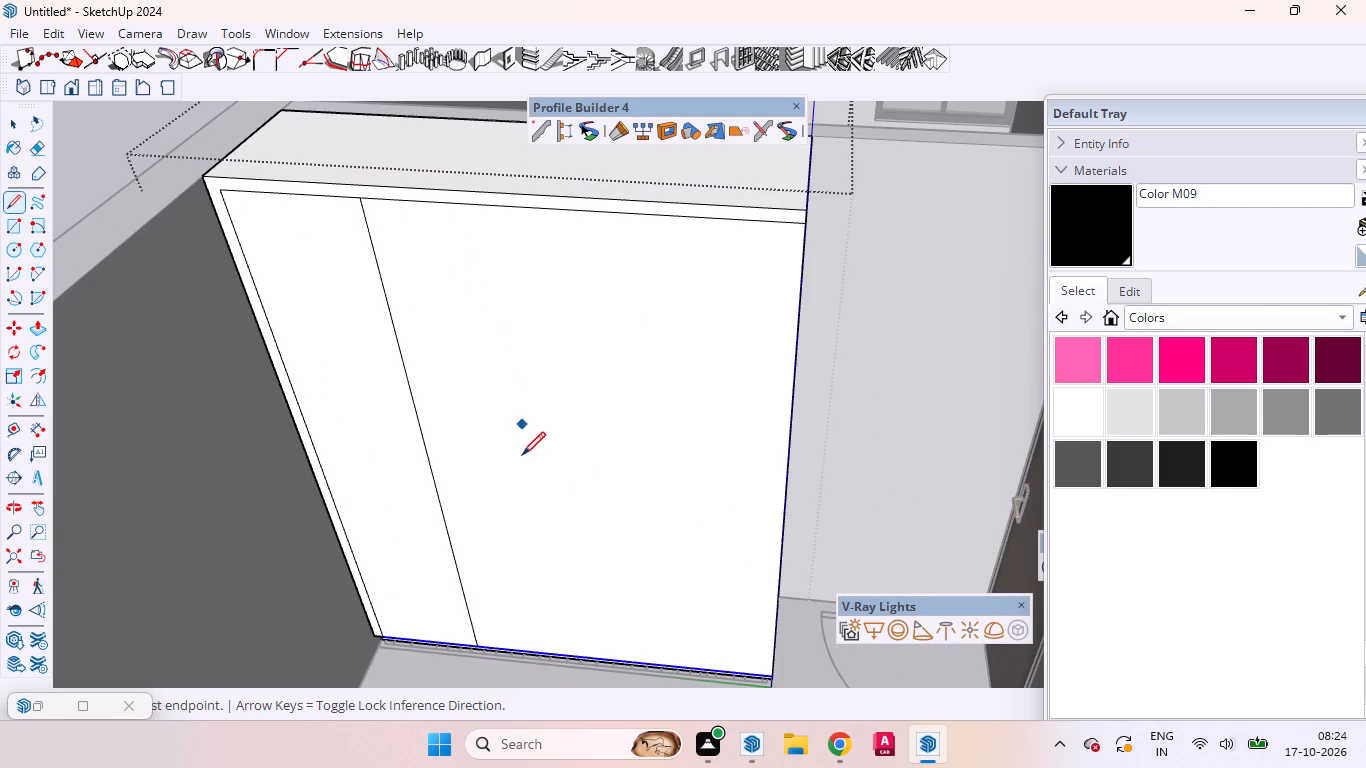
click(575, 653)
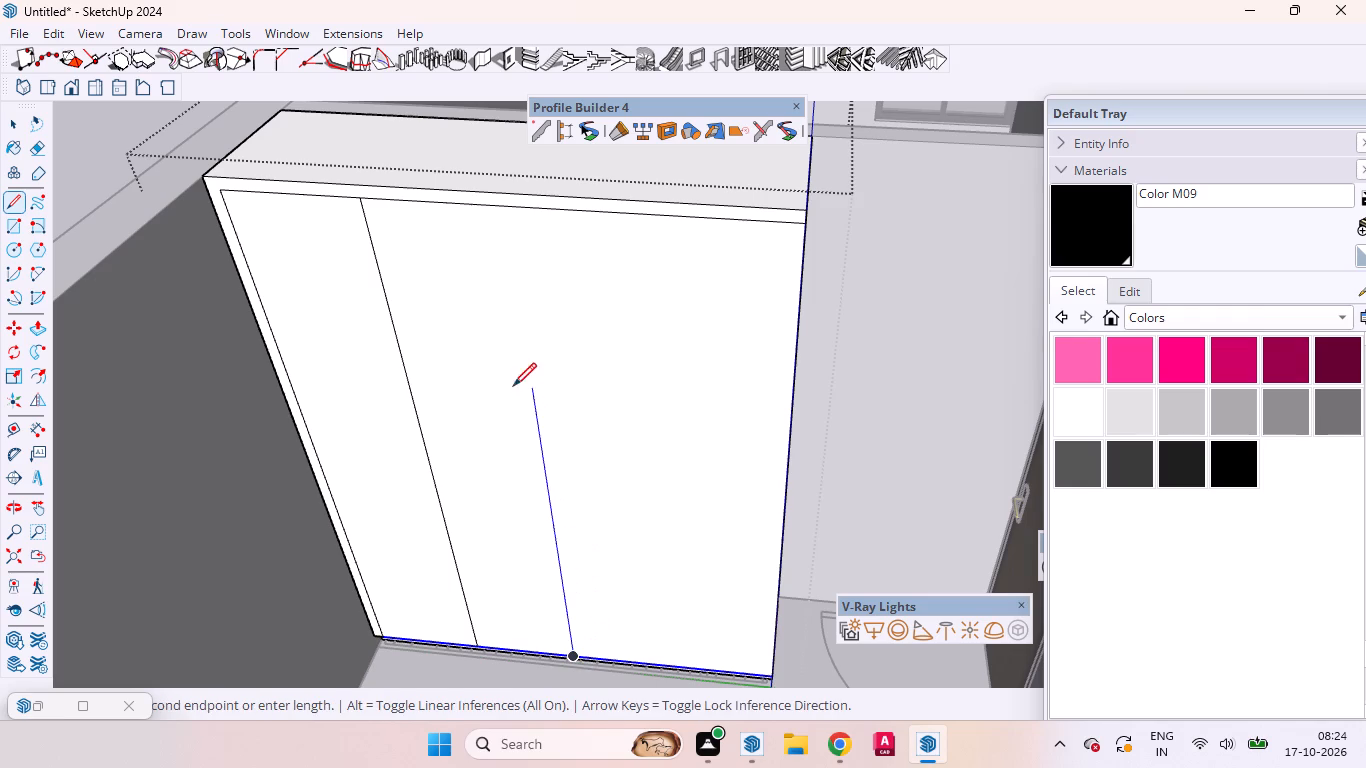
click(505, 211)
scroll(628, 478, down, 2)
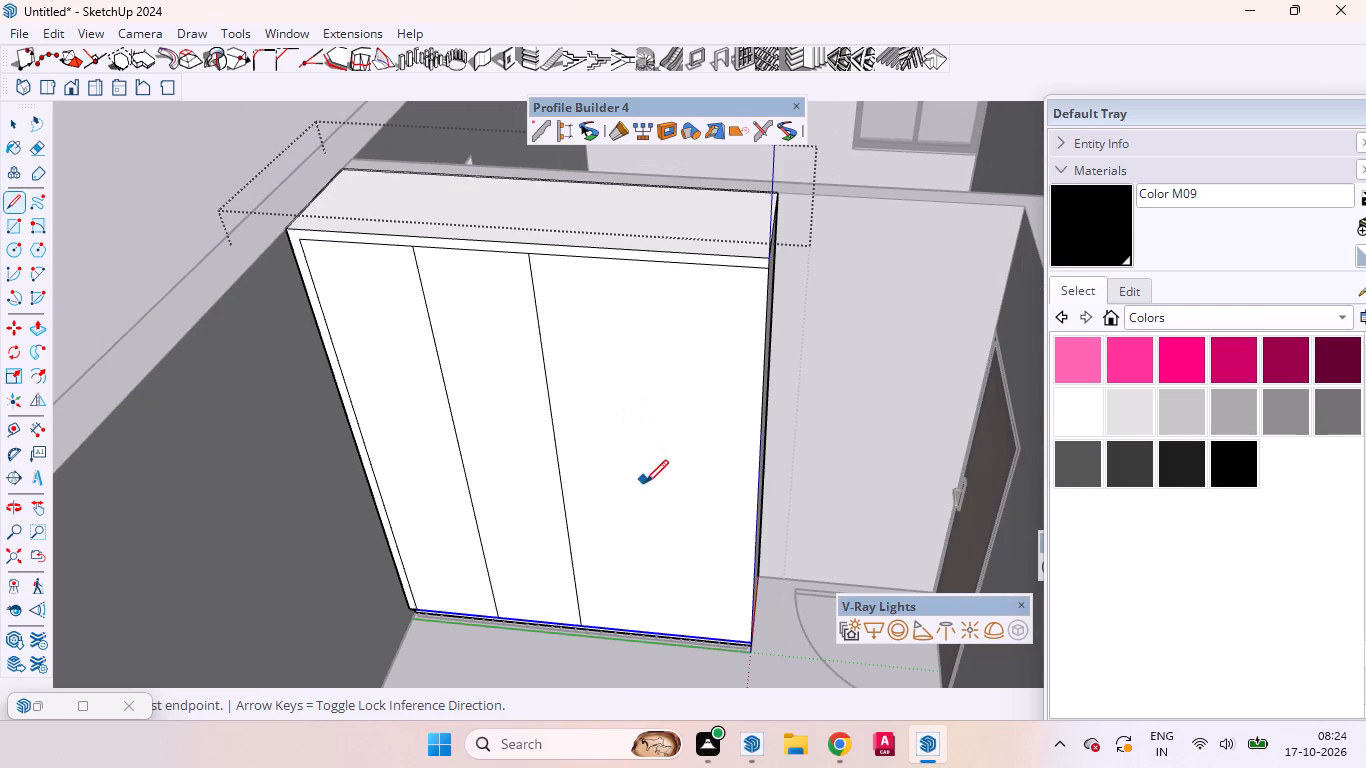
click(669, 633)
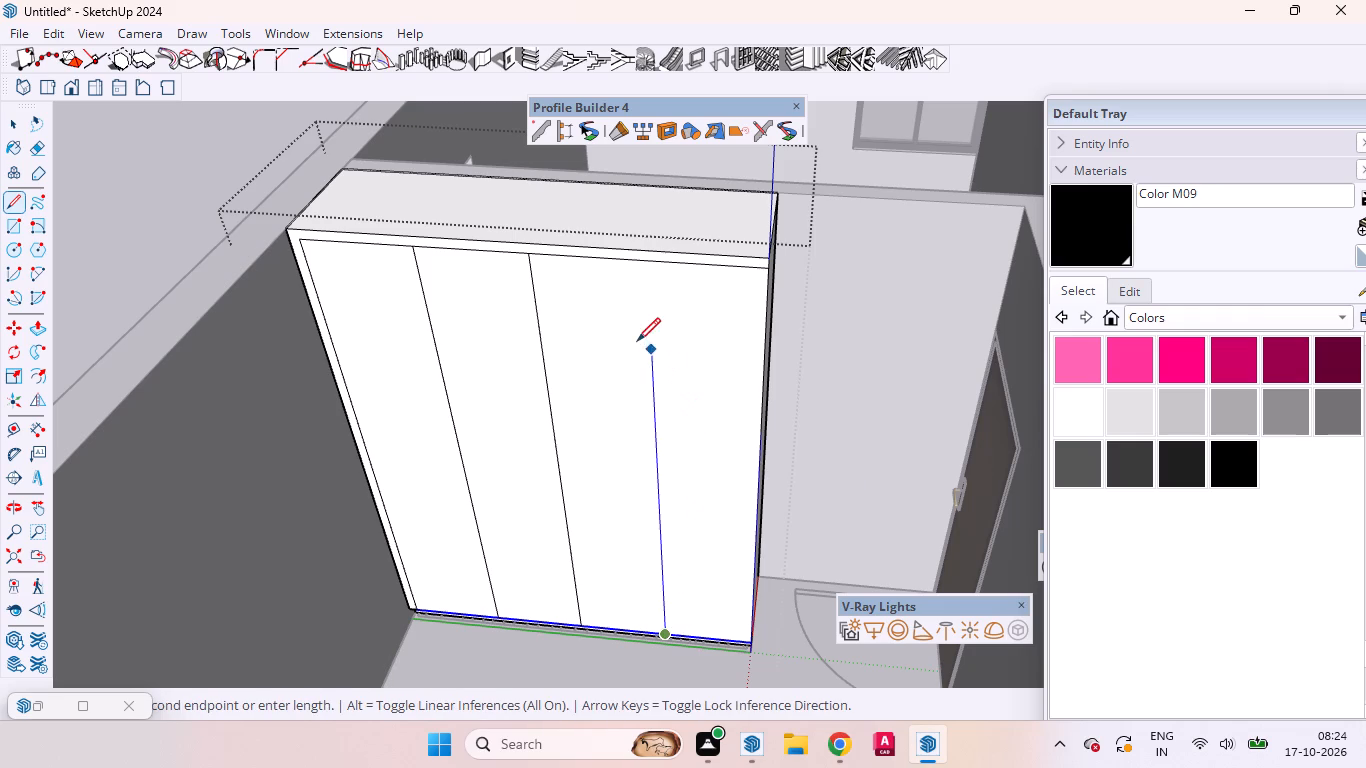
click(648, 261)
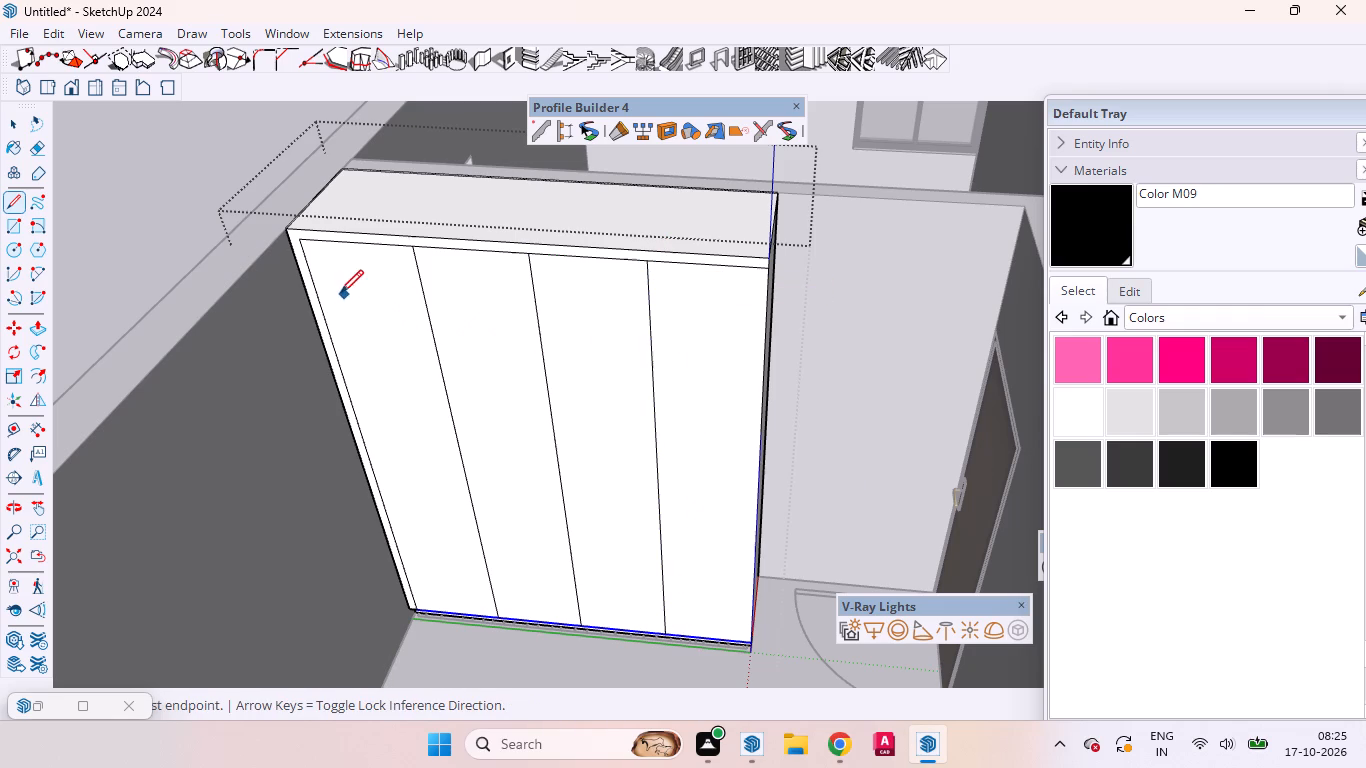
key(space)
click(121, 208)
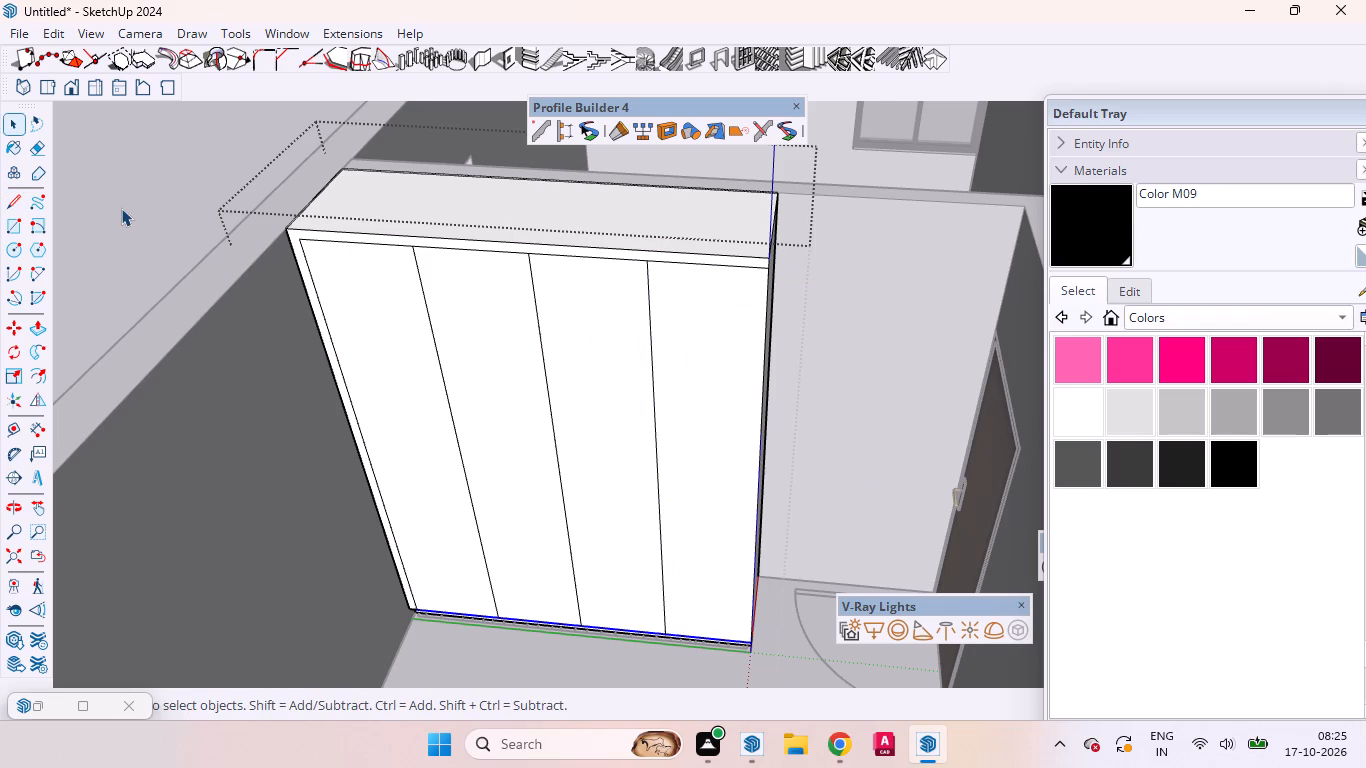
Open the floor plan group for editing and delete the plan linework running along the base of the wardrobe's front.
middle_drag(445, 383, 494, 299)
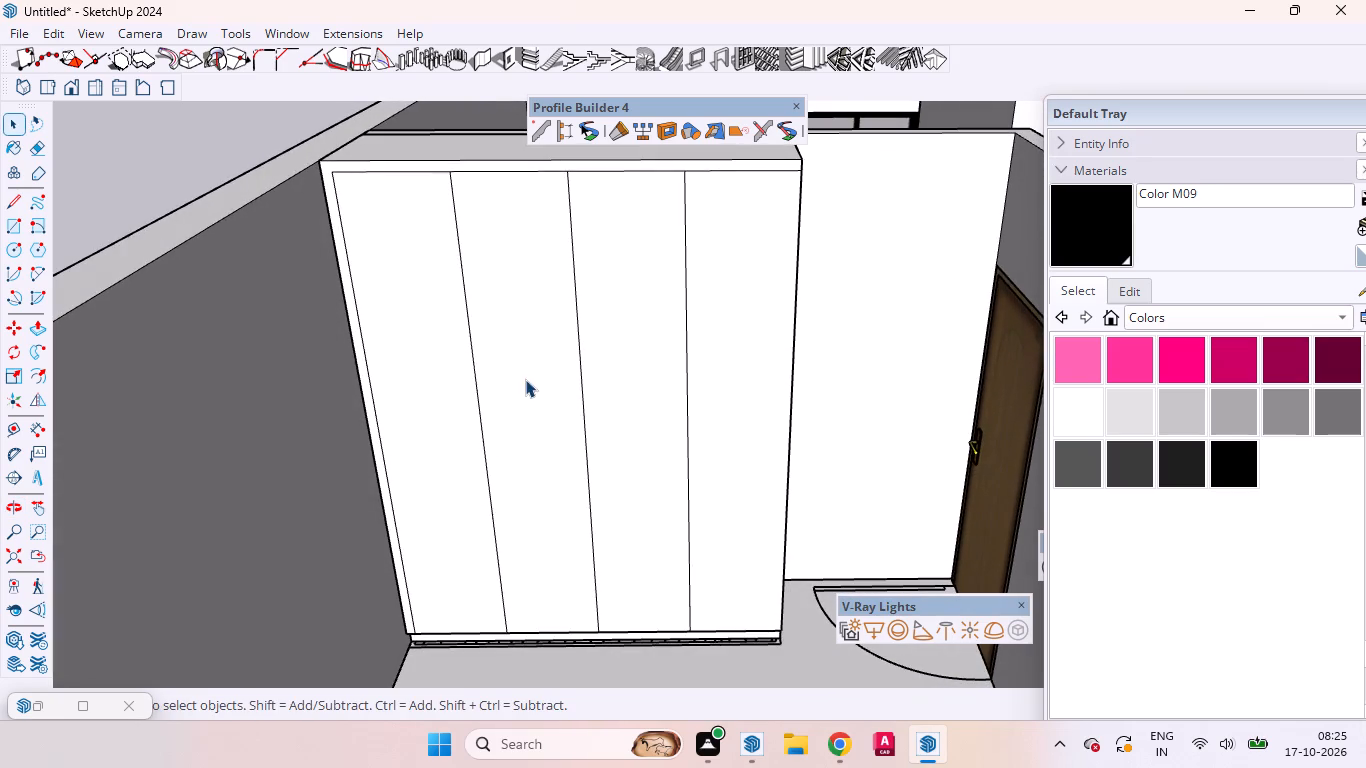
scroll(525, 381, down, 2)
scroll(661, 418, up, 1)
middle_drag(663, 433, 568, 598)
scroll(658, 651, up, 3)
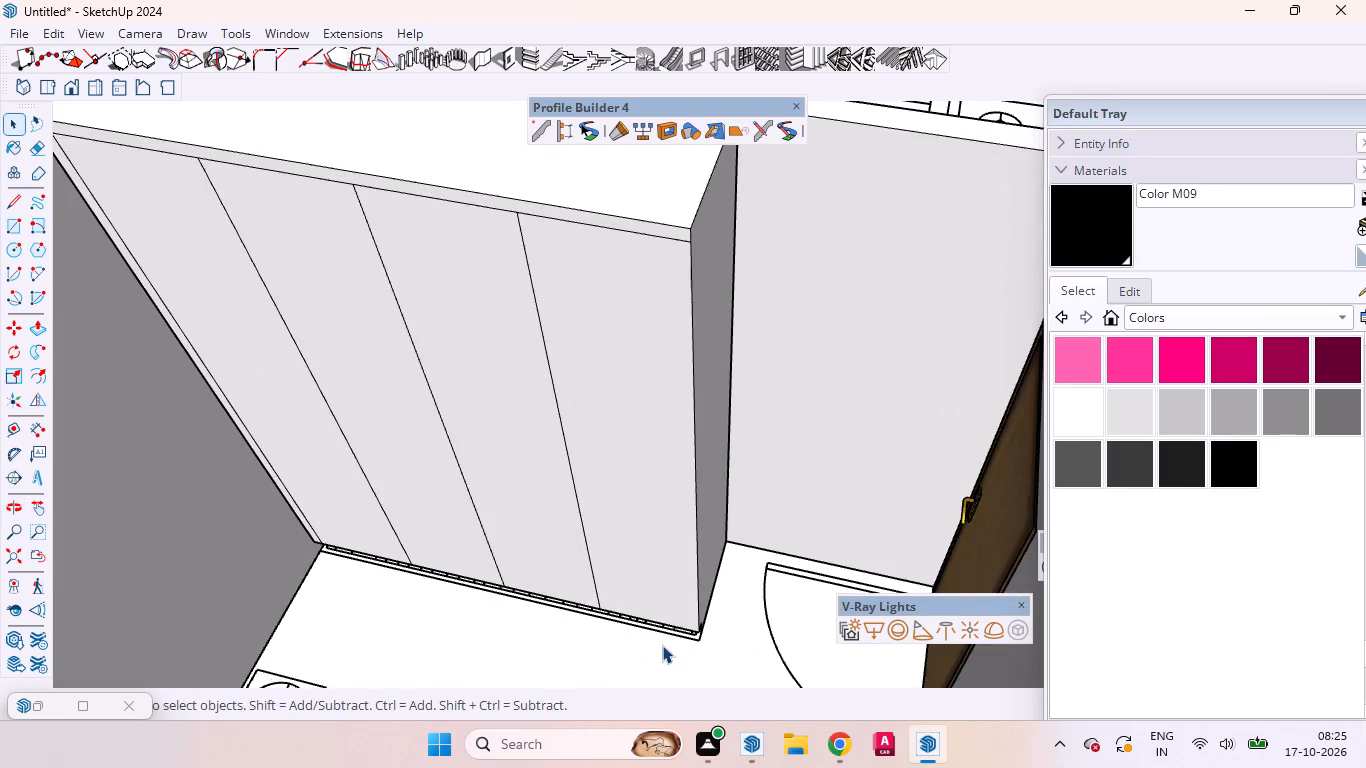
scroll(664, 644, up, 2)
click(664, 628)
click(664, 628)
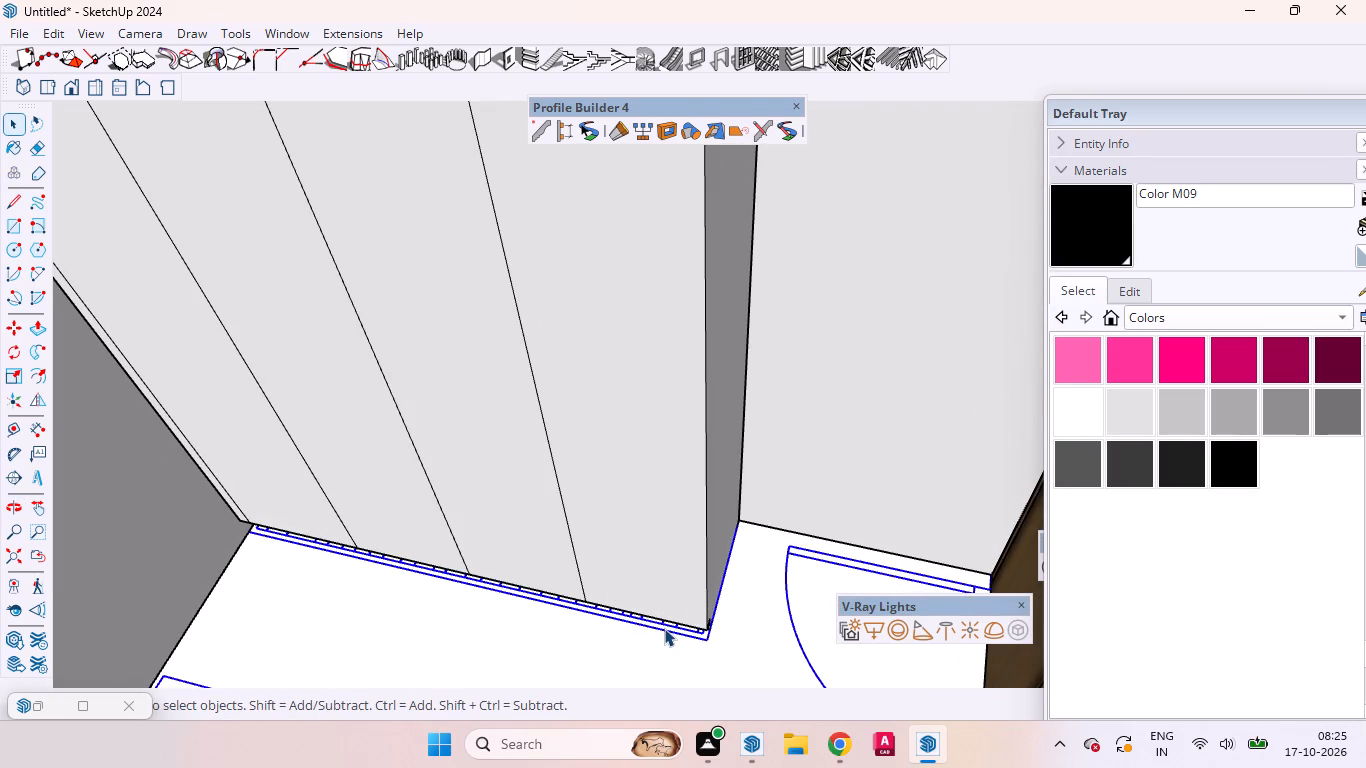
double_click(664, 628)
click(664, 628)
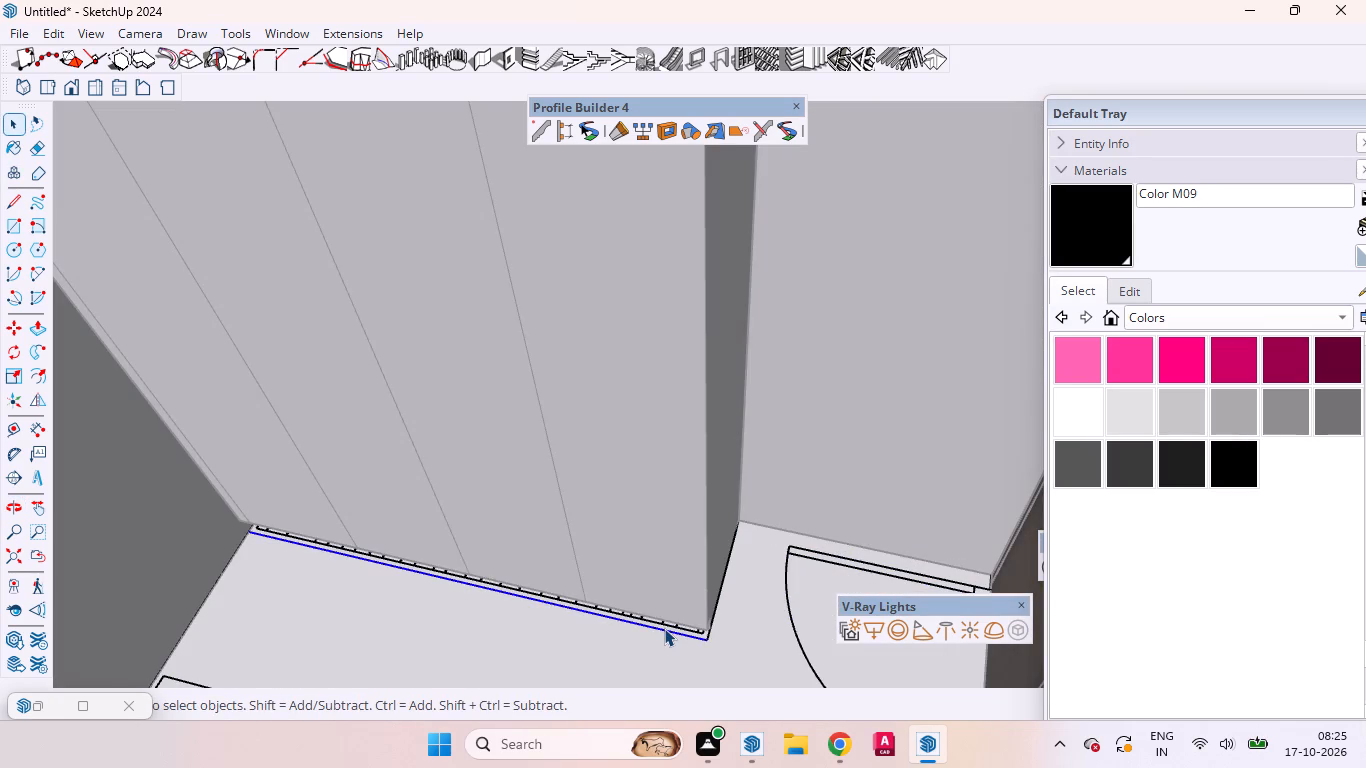
drag(704, 641, 471, 585)
drag(471, 585, 193, 514)
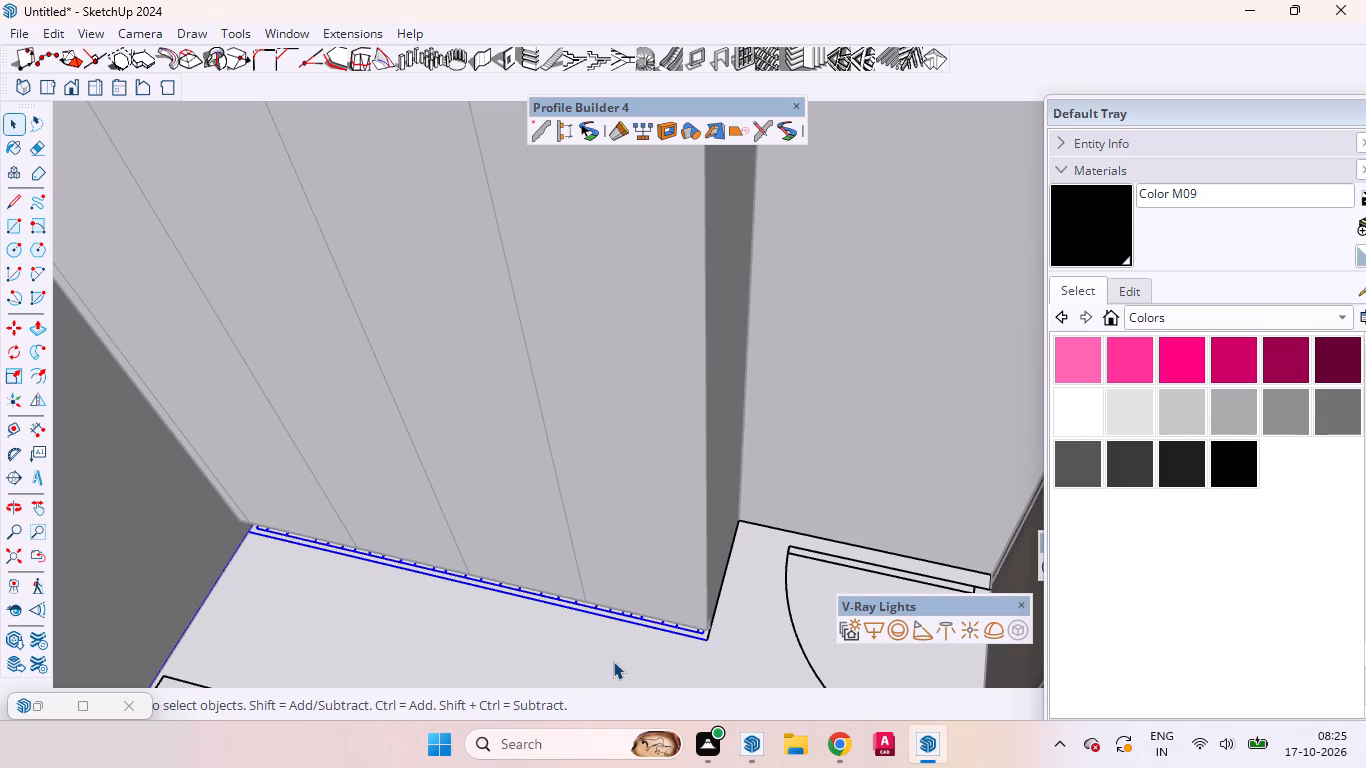
key(Delete)
scroll(595, 659, down, 4)
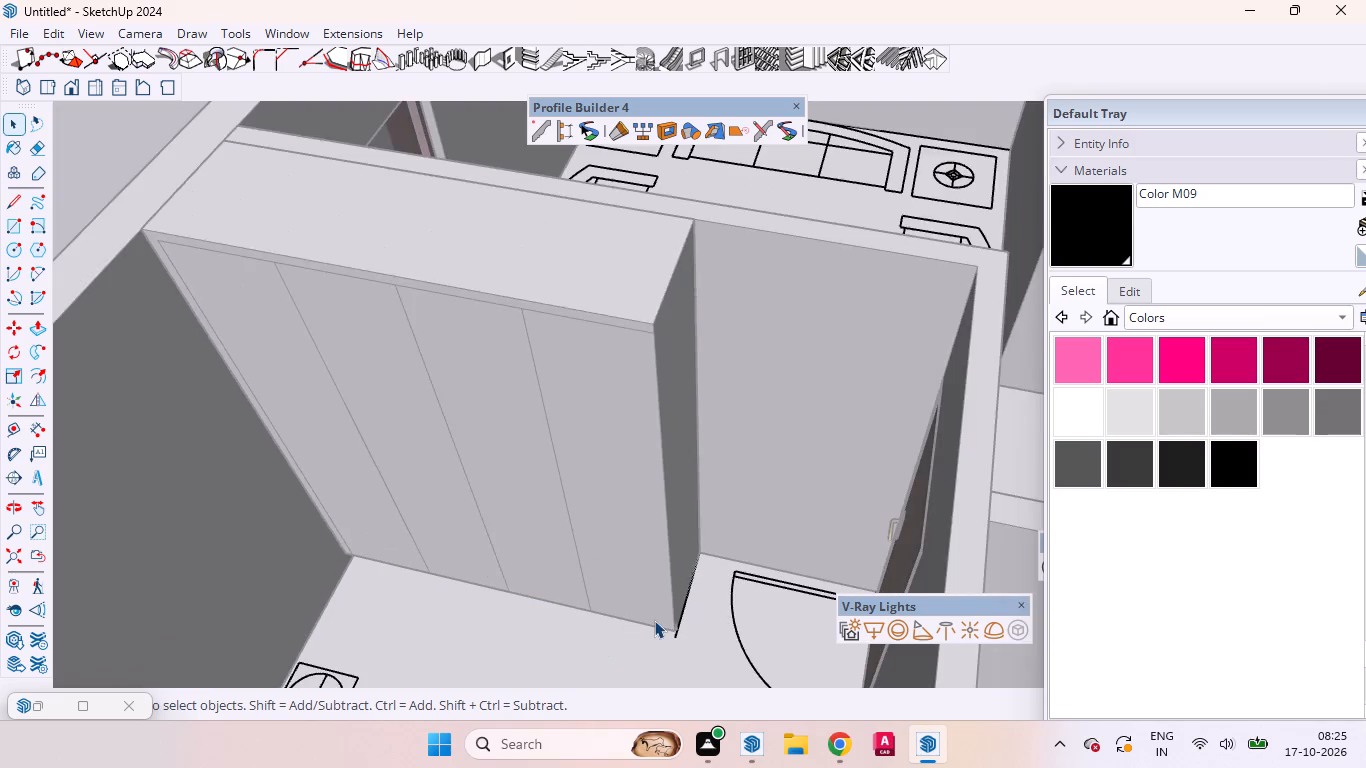
Erase the leftover plan line protruding from the wardrobe's front bottom corner and close the floor plan group.
scroll(655, 632, up, 5)
click(690, 633)
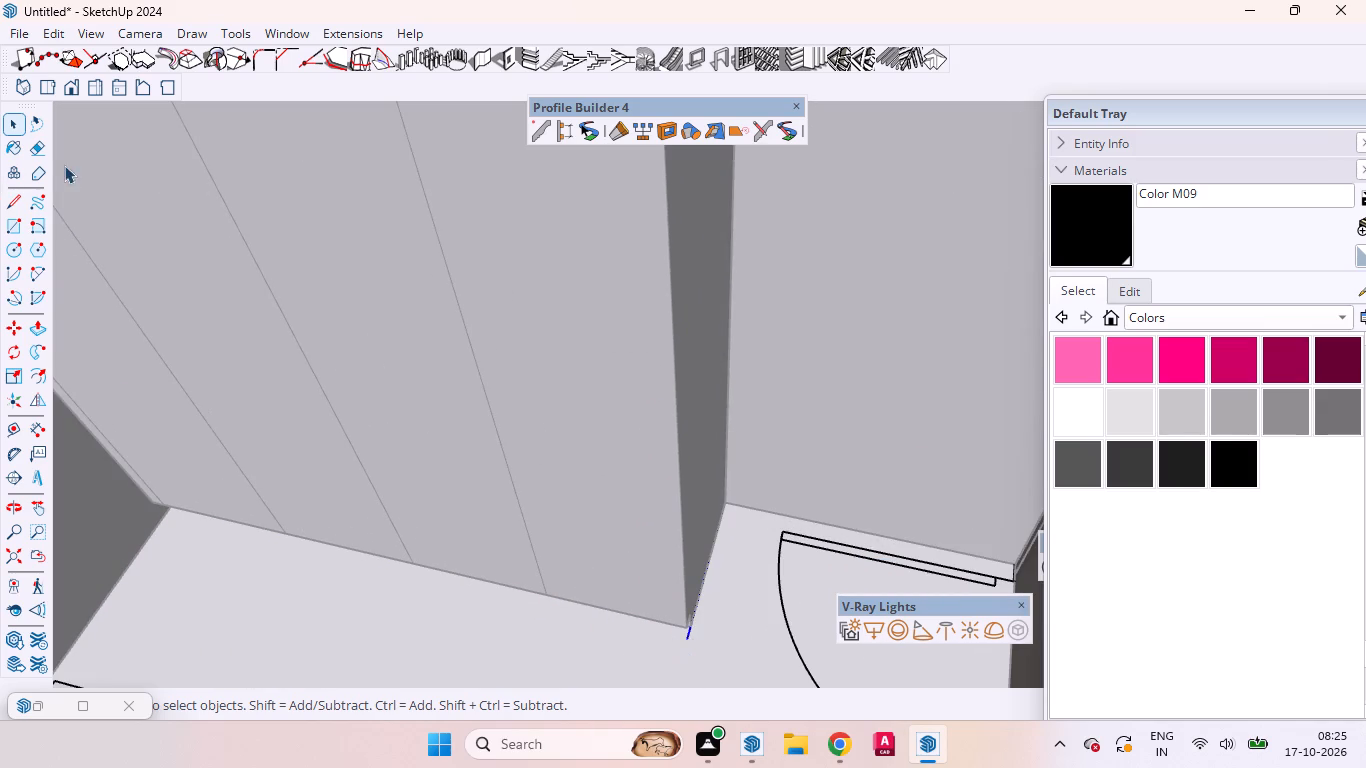
click(46, 146)
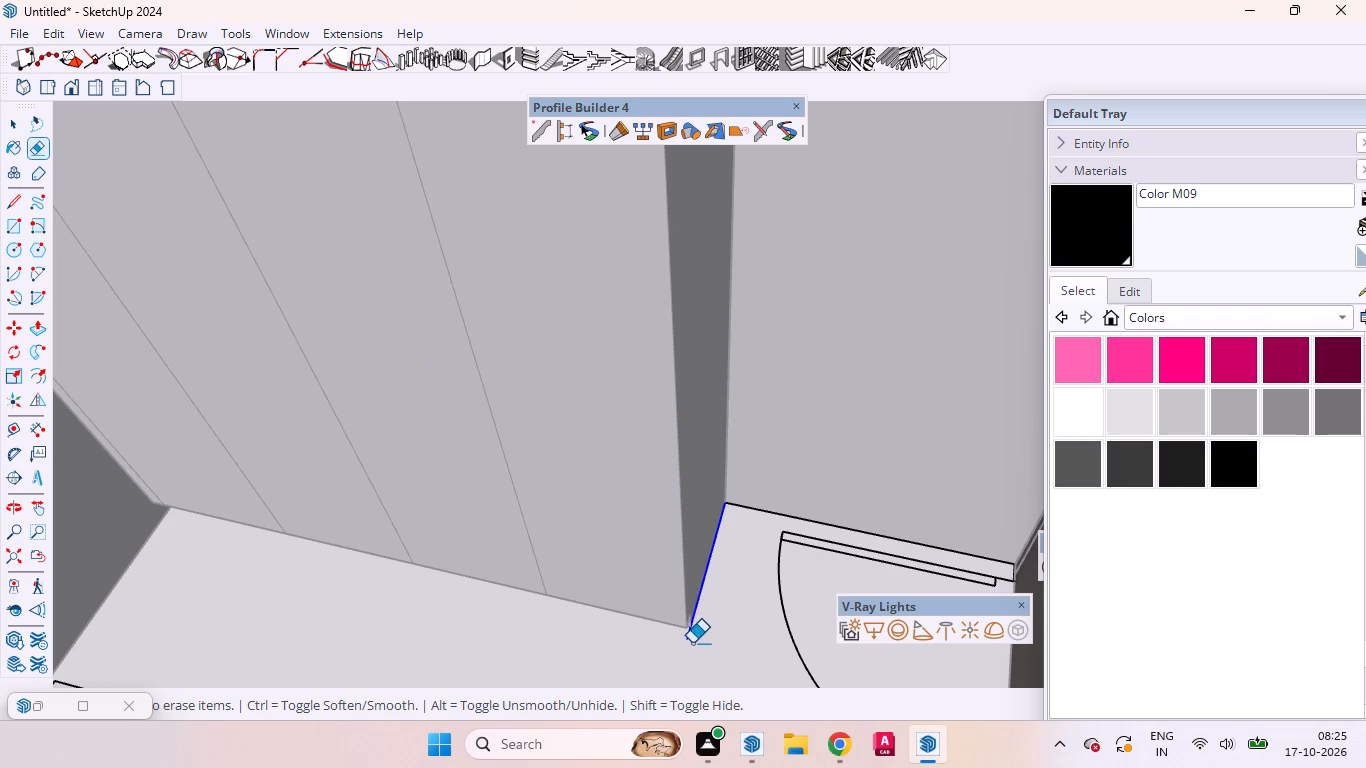
click(687, 636)
scroll(579, 558, down, 5)
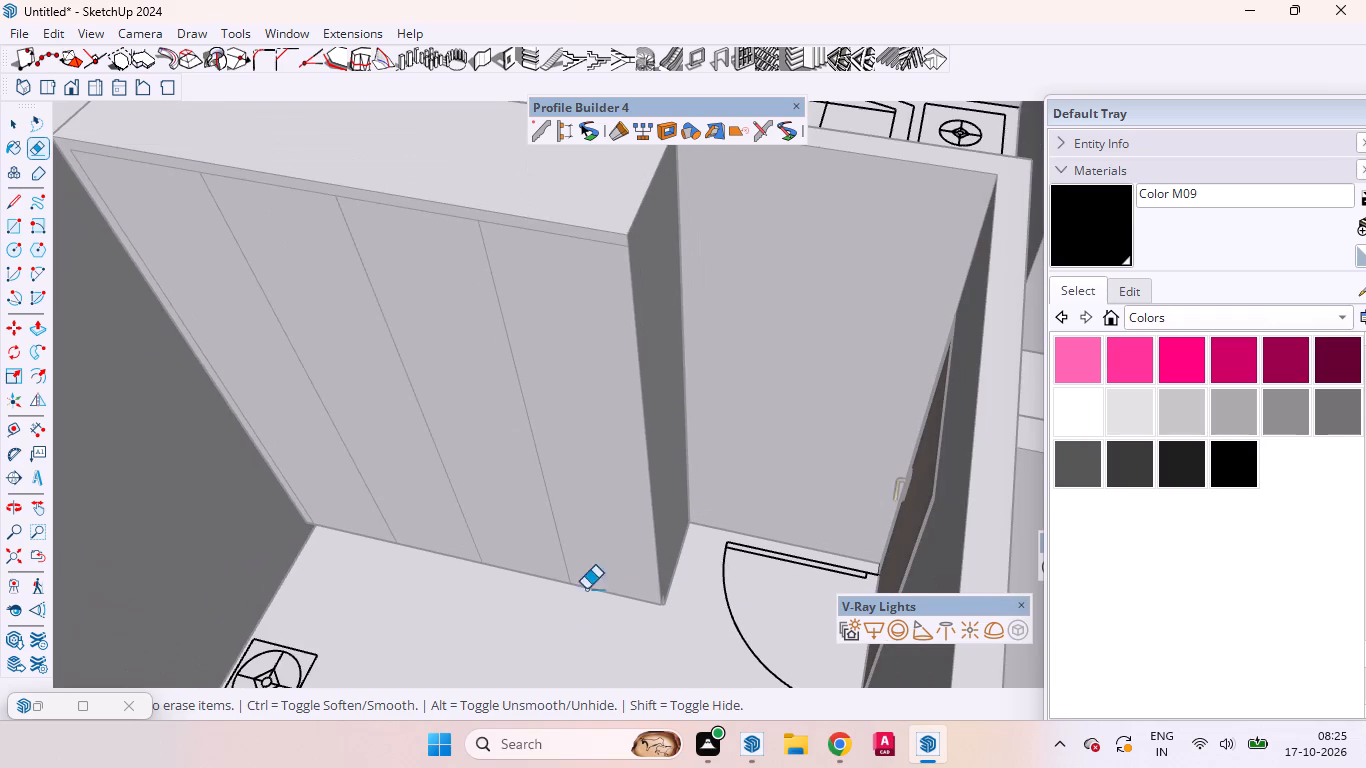
click(6, 127)
scroll(532, 419, down, 2)
scroll(583, 427, up, 2)
scroll(596, 429, down, 5)
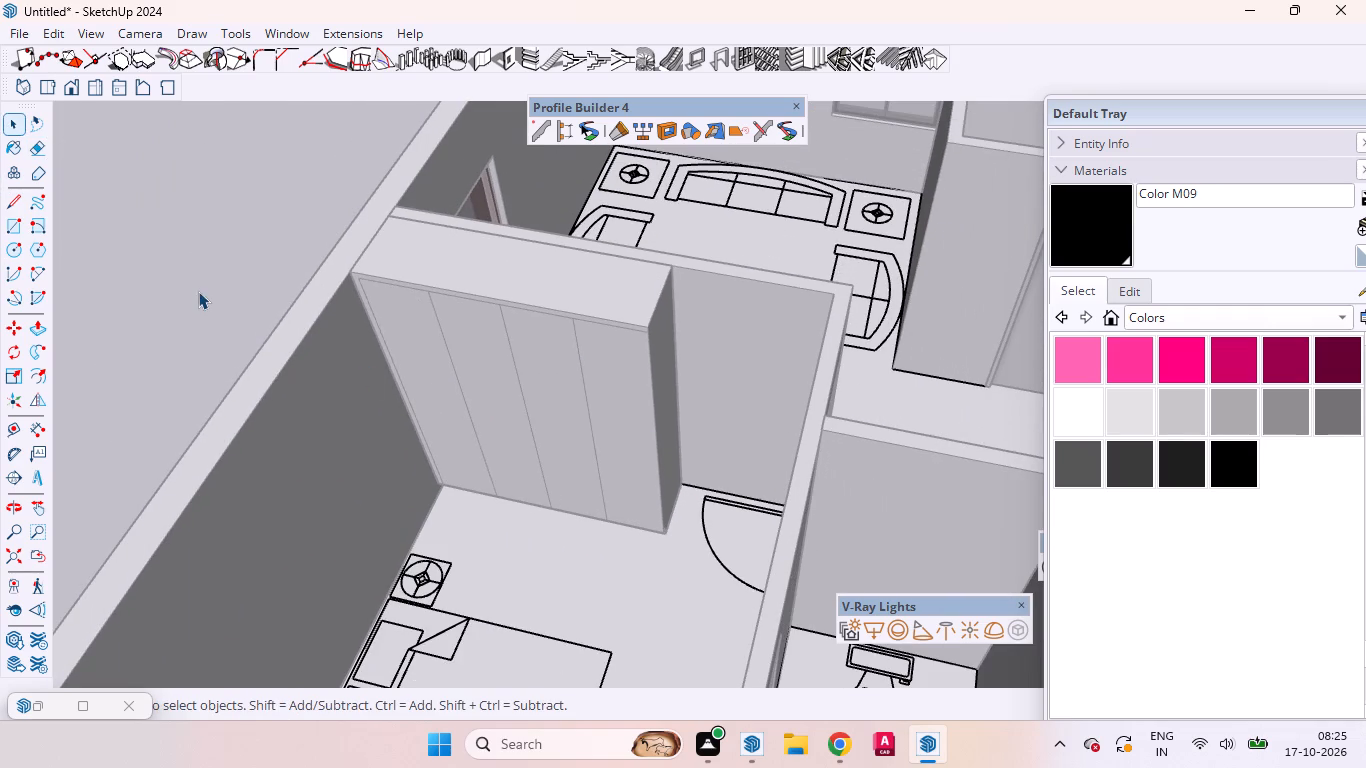
click(184, 283)
Inspect the wardrobes and rooms of the whole apartment model from several sides.
scroll(262, 274, down, 3)
middle_drag(405, 435, 479, 271)
scroll(408, 434, up, 1)
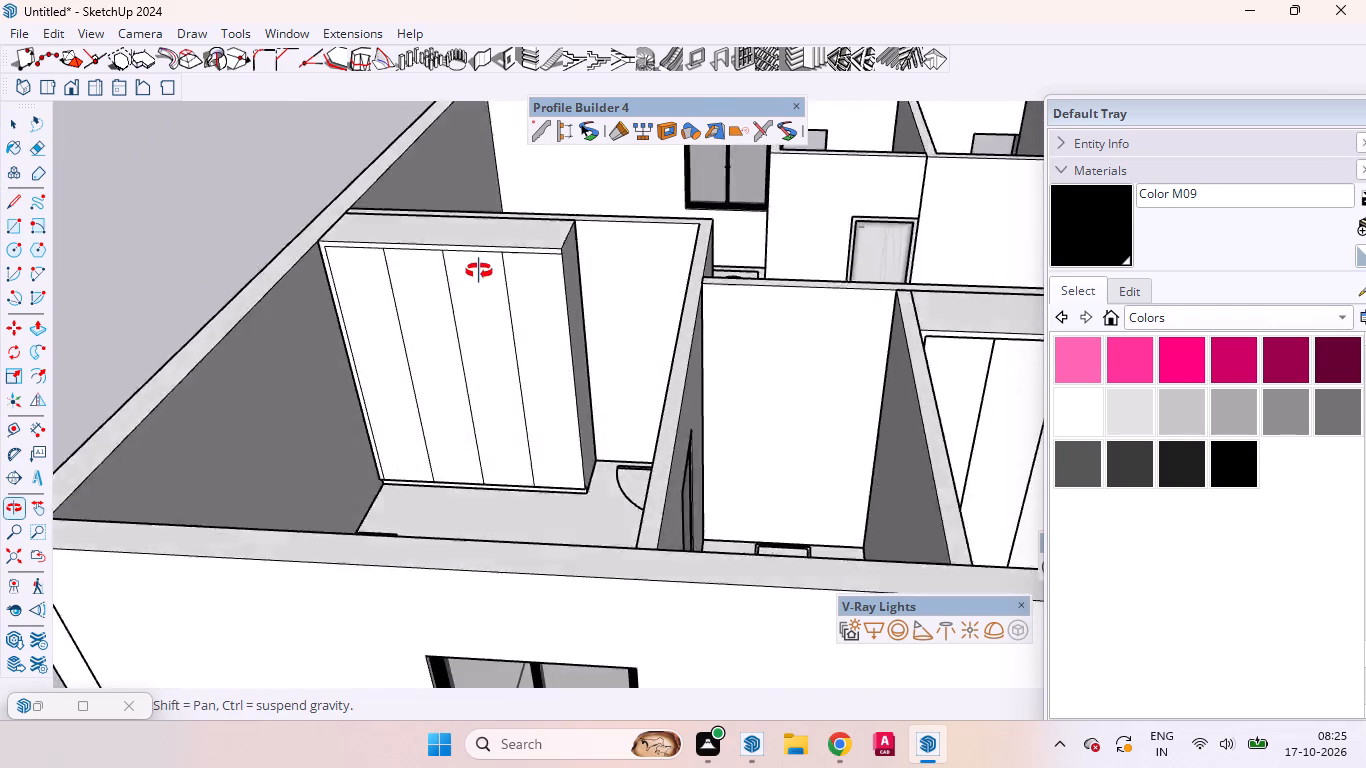
middle_drag(479, 271, 391, 426)
scroll(402, 346, down, 7)
scroll(581, 367, up, 1)
middle_drag(579, 367, 250, 358)
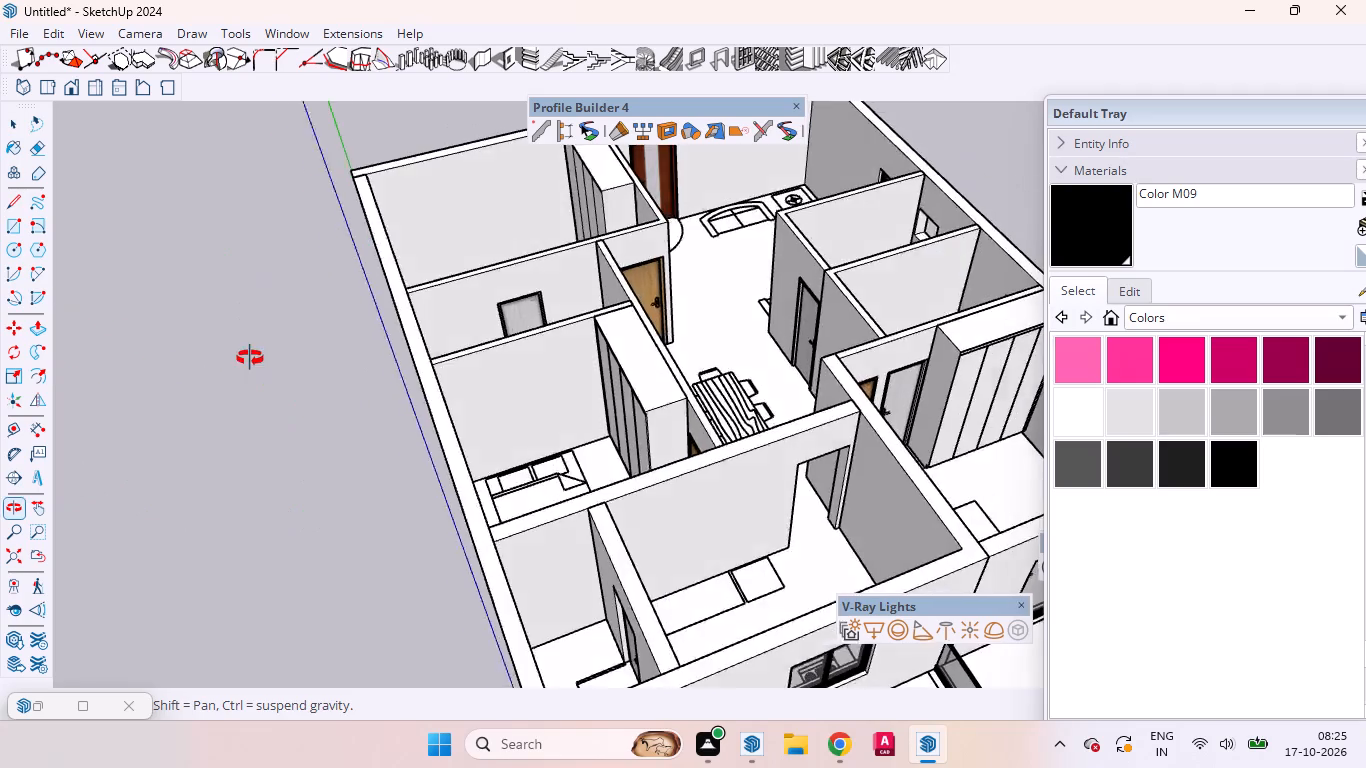
middle_drag(250, 358, 242, 345)
middle_drag(681, 374, 445, 347)
scroll(445, 347, up, 1)
middle_drag(663, 380, 405, 330)
middle_drag(505, 386, 332, 350)
middle_drag(506, 385, 436, 383)
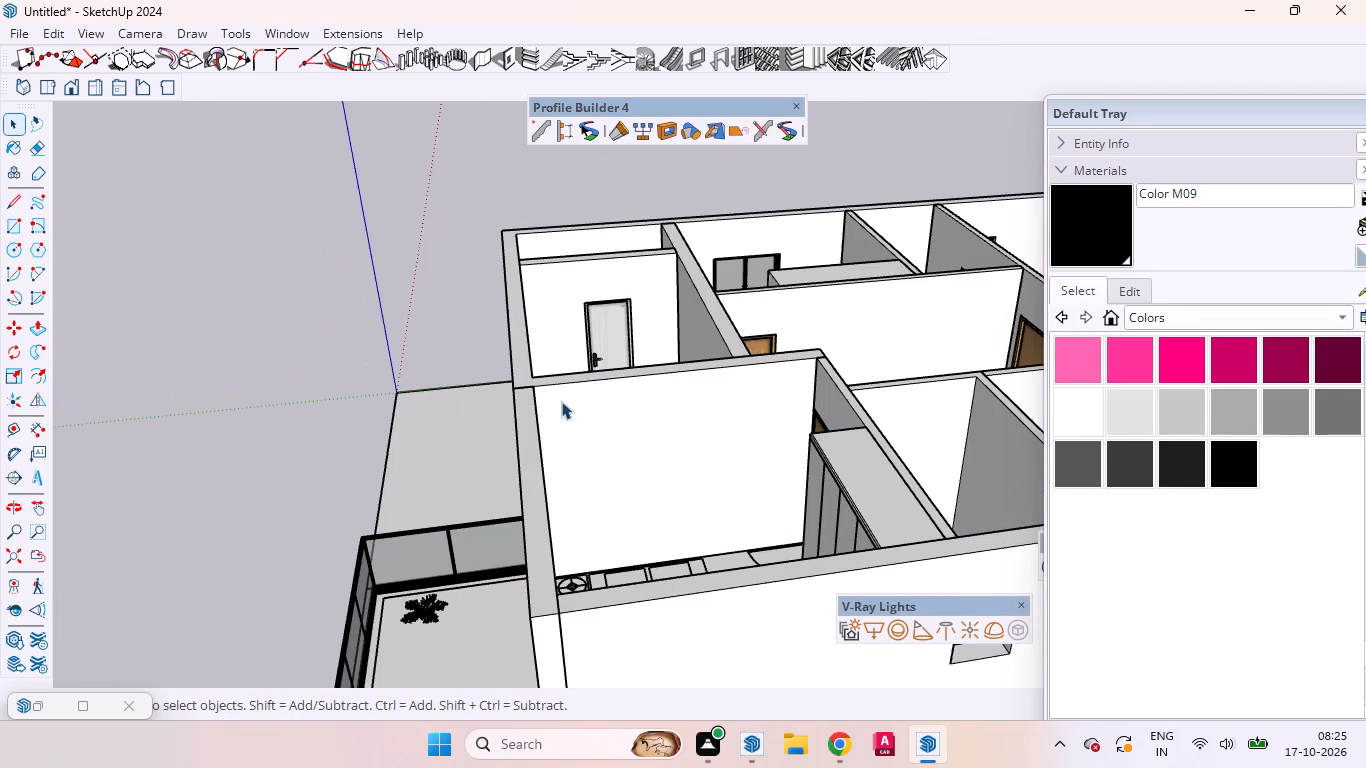
scroll(542, 486, down, 5)
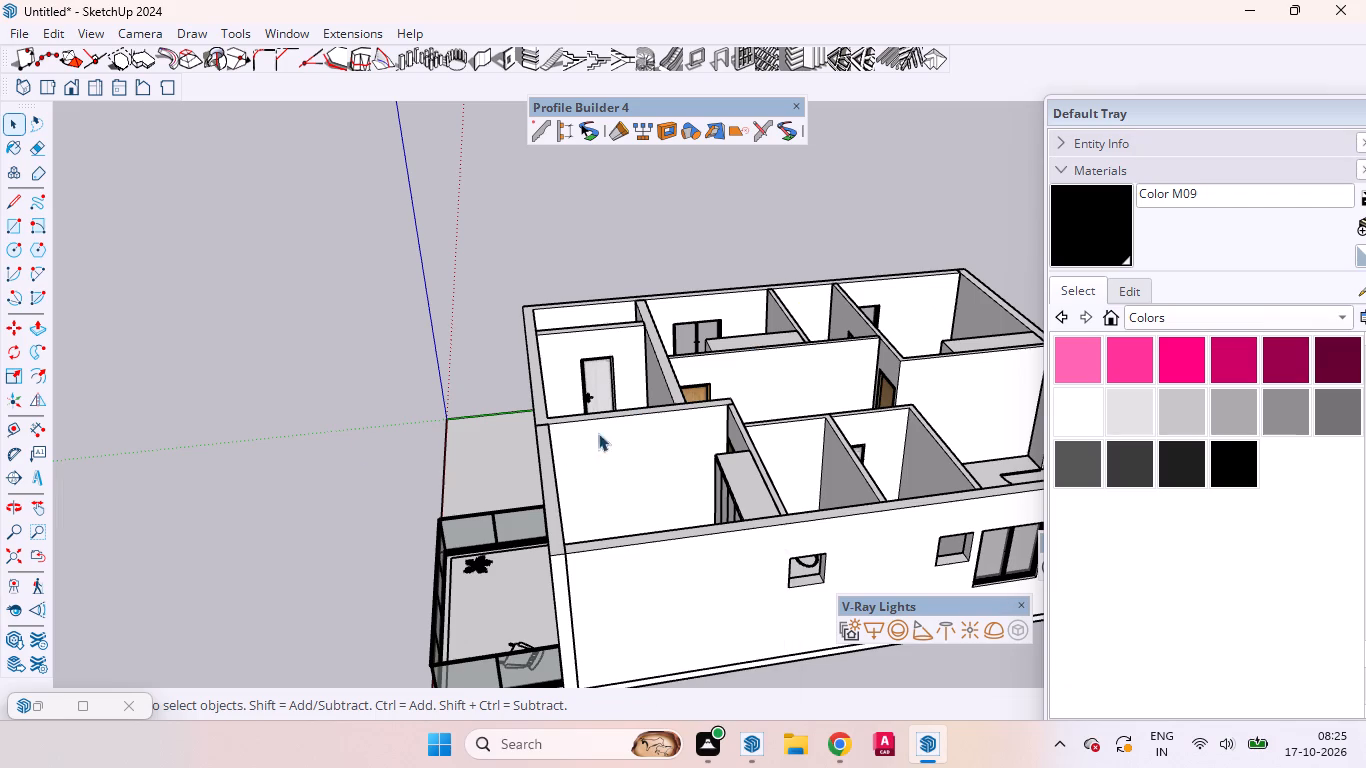
scroll(261, 431, down, 3)
scroll(351, 404, up, 1)
scroll(354, 403, down, 4)
middle_drag(301, 412, 1028, 578)
scroll(692, 455, down, 8)
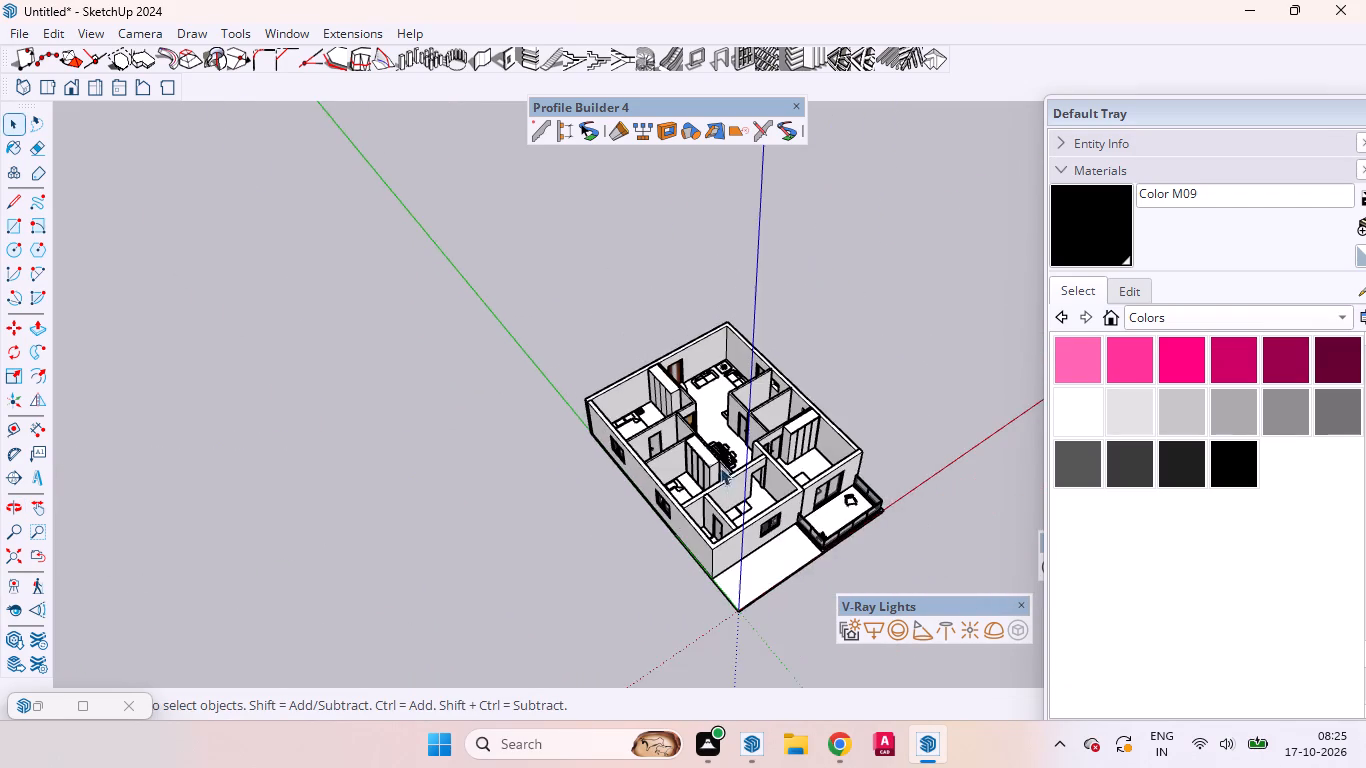
Inspect the apartment's rooms from several sides and examine the base of the four-door wardrobe beside the wooden door.
scroll(782, 530, up, 2)
scroll(783, 537, down, 1)
scroll(783, 540, up, 3)
middle_drag(618, 491, 493, 457)
scroll(542, 470, up, 1)
middle_drag(737, 553, 684, 534)
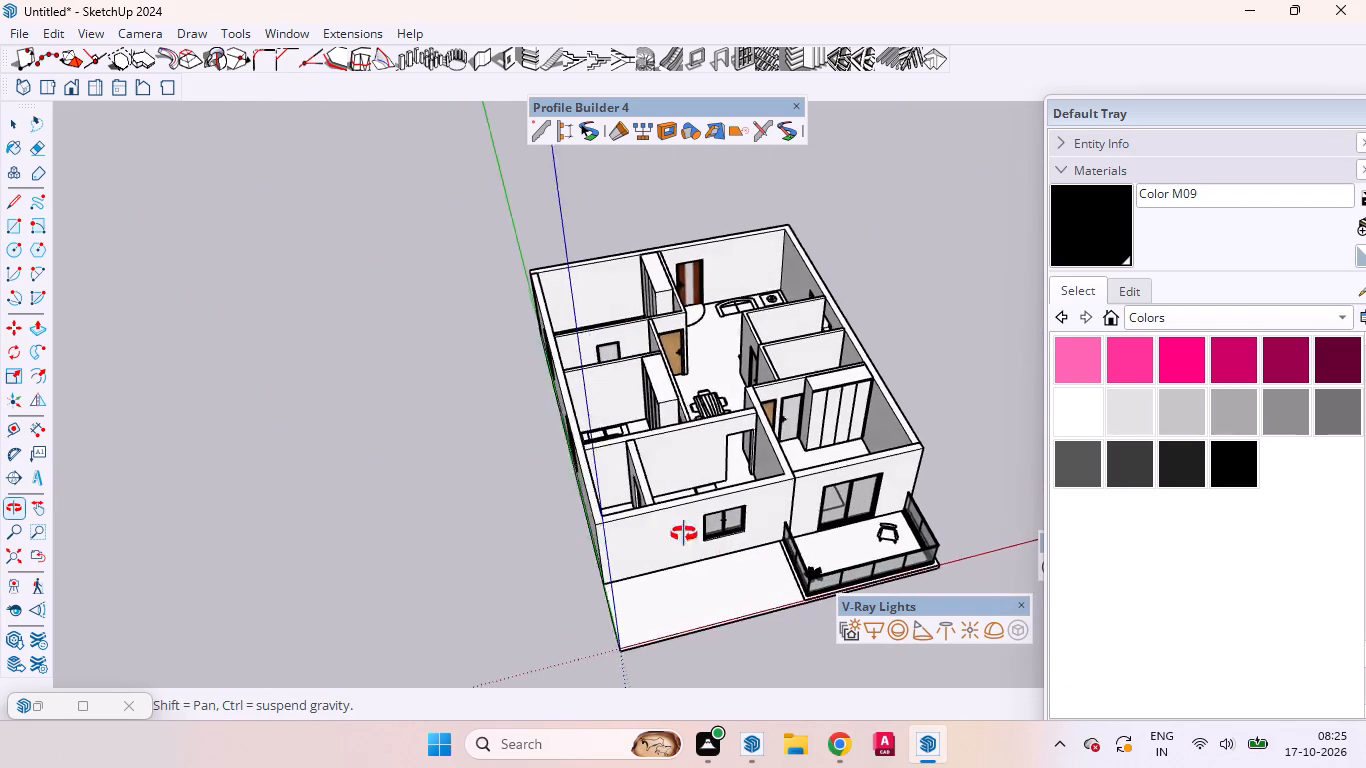
middle_drag(684, 534, 656, 514)
scroll(656, 514, up, 1)
scroll(658, 508, down, 3)
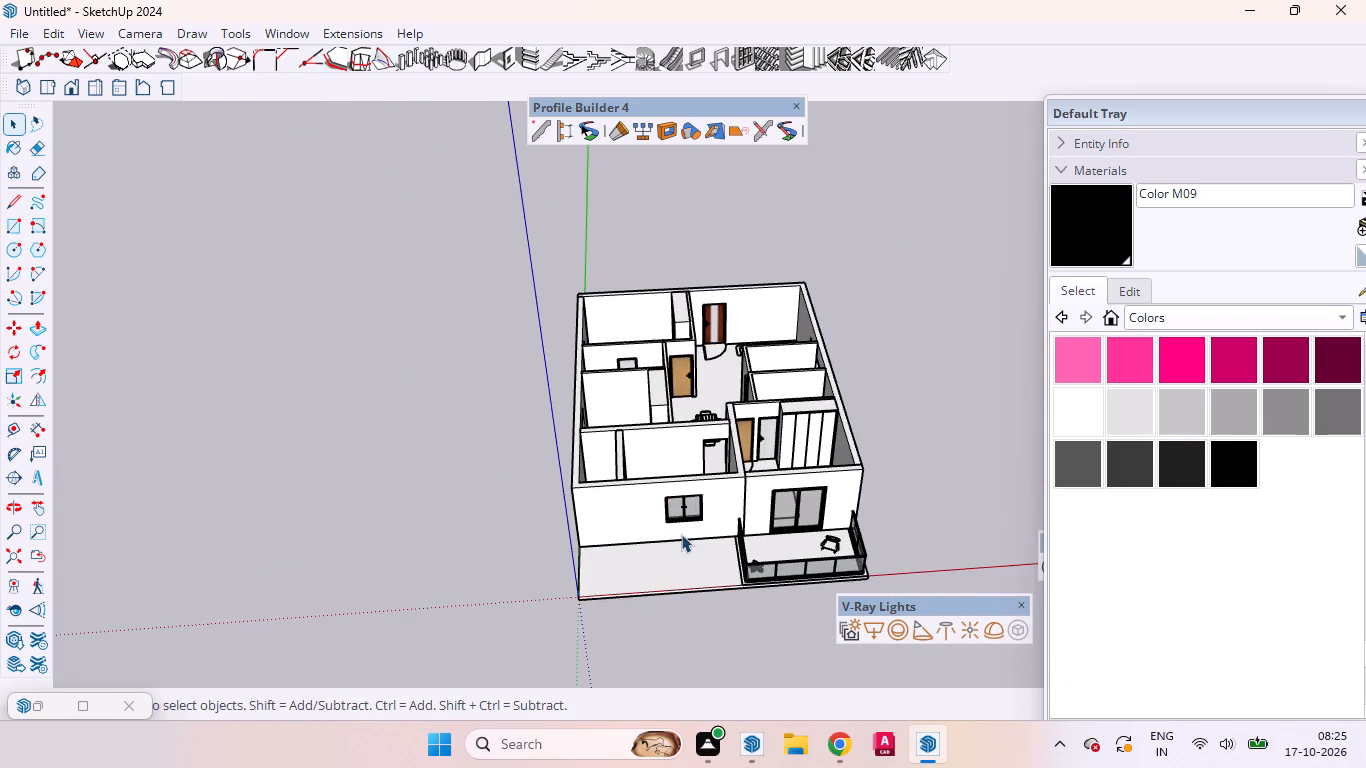
middle_drag(667, 559, 672, 654)
scroll(672, 654, up, 1)
scroll(684, 552, up, 4)
scroll(686, 548, down, 1)
scroll(686, 544, up, 1)
middle_drag(749, 573, 741, 712)
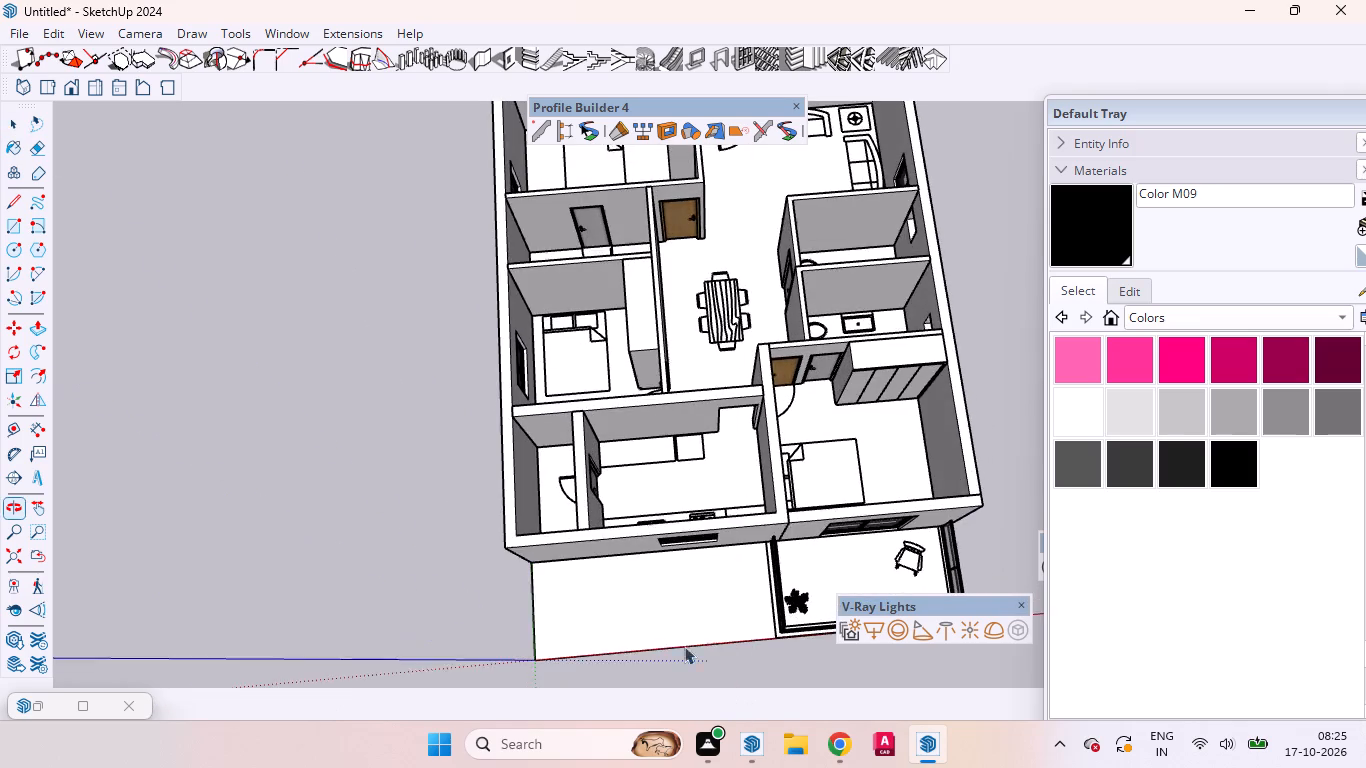
scroll(549, 477, up, 1)
scroll(549, 477, down, 2)
scroll(563, 479, up, 10)
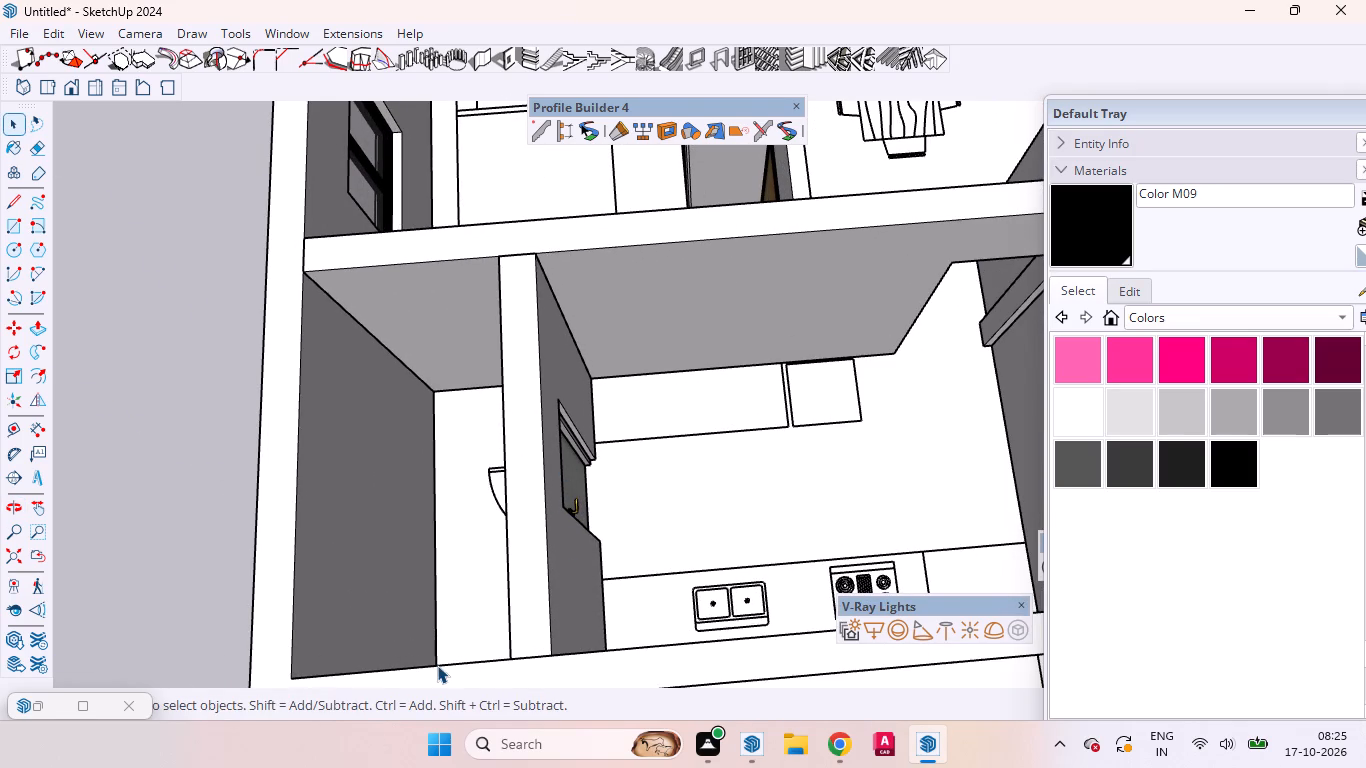
scroll(527, 402, down, 6)
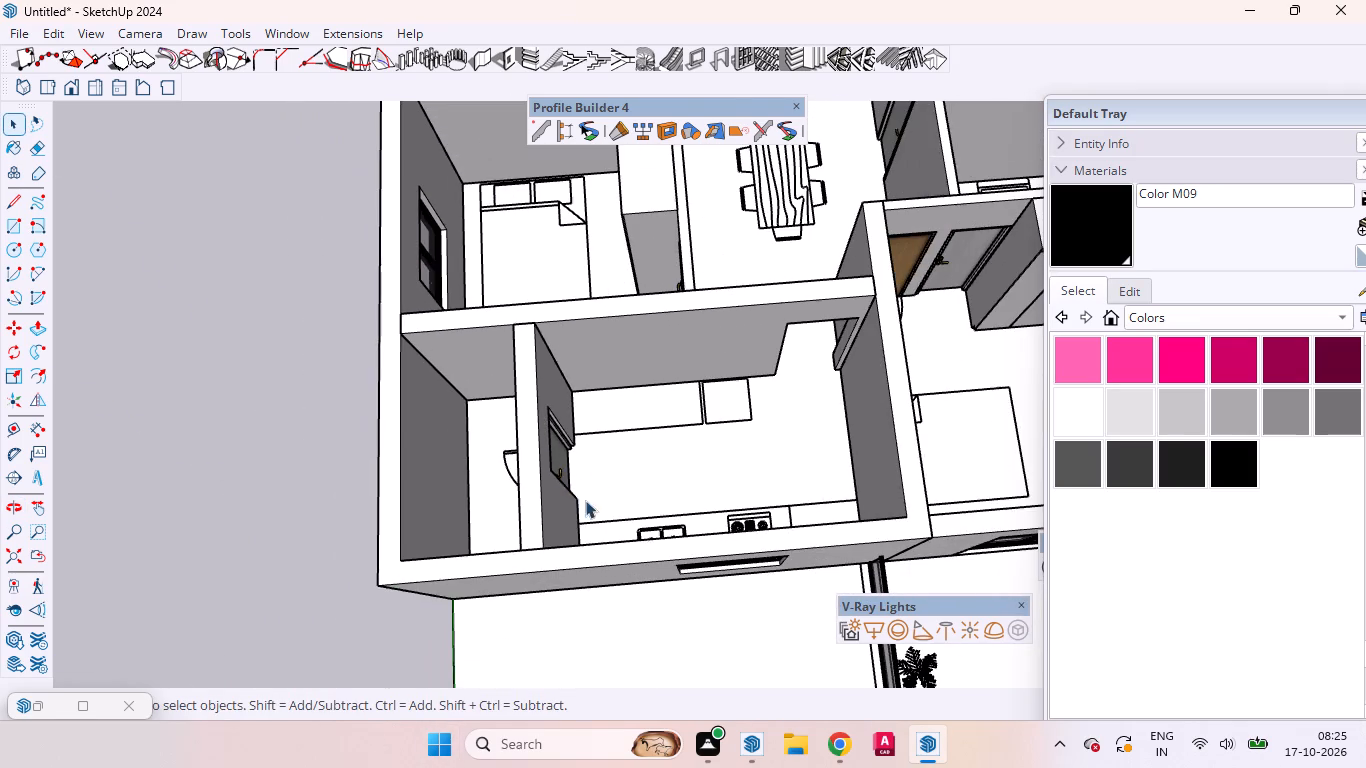
scroll(586, 336, up, 4)
middle_drag(629, 386, 984, 320)
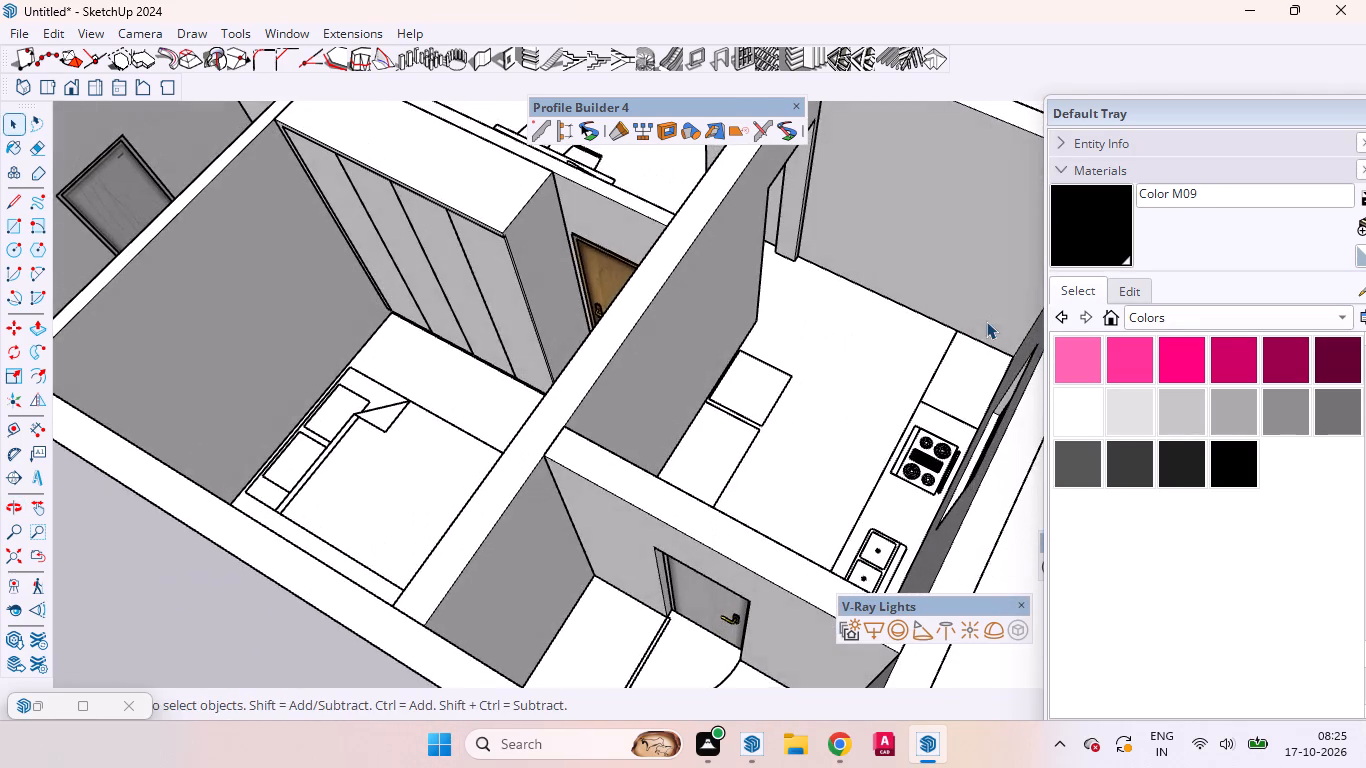
scroll(570, 292, up, 4)
scroll(546, 312, down, 4)
middle_drag(458, 316, 619, 235)
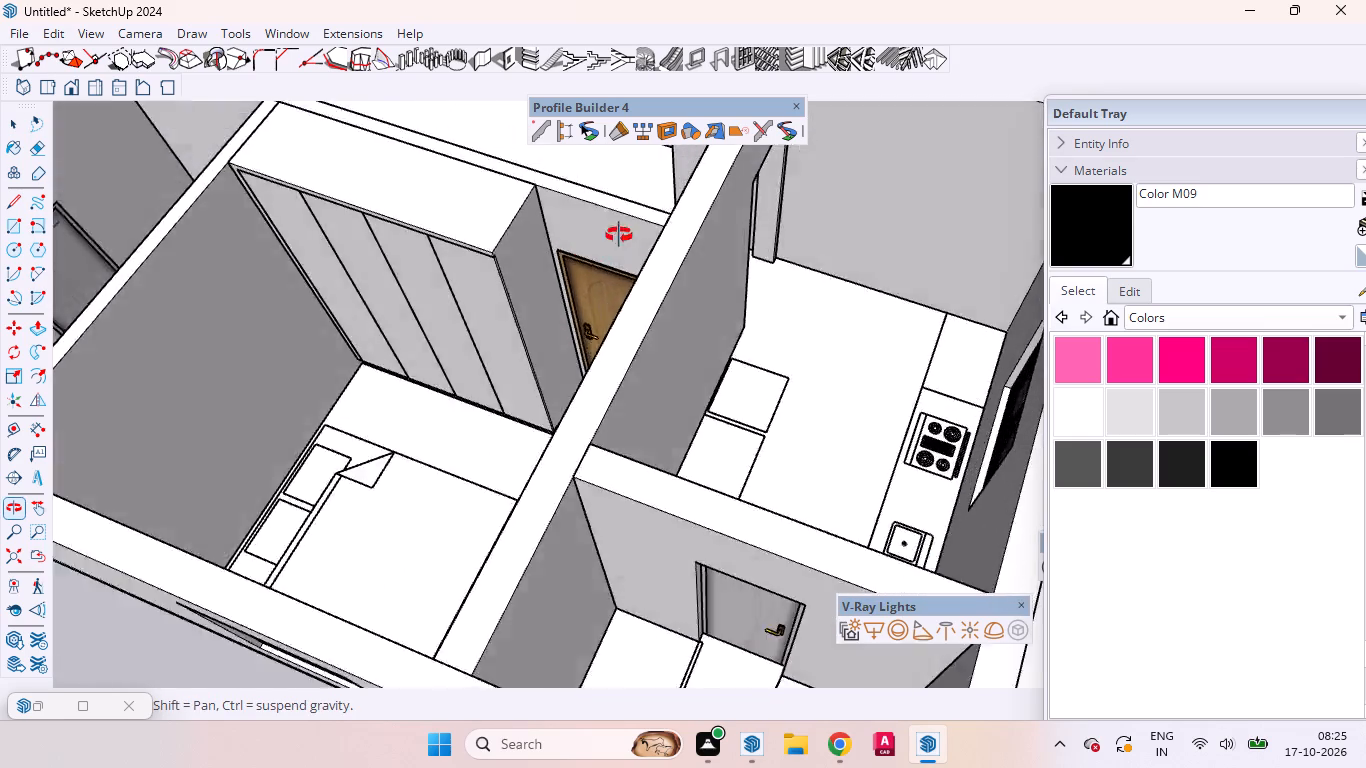
middle_drag(619, 235, 854, 162)
scroll(474, 462, up, 5)
middle_drag(381, 593, 365, 591)
scroll(381, 592, up, 1)
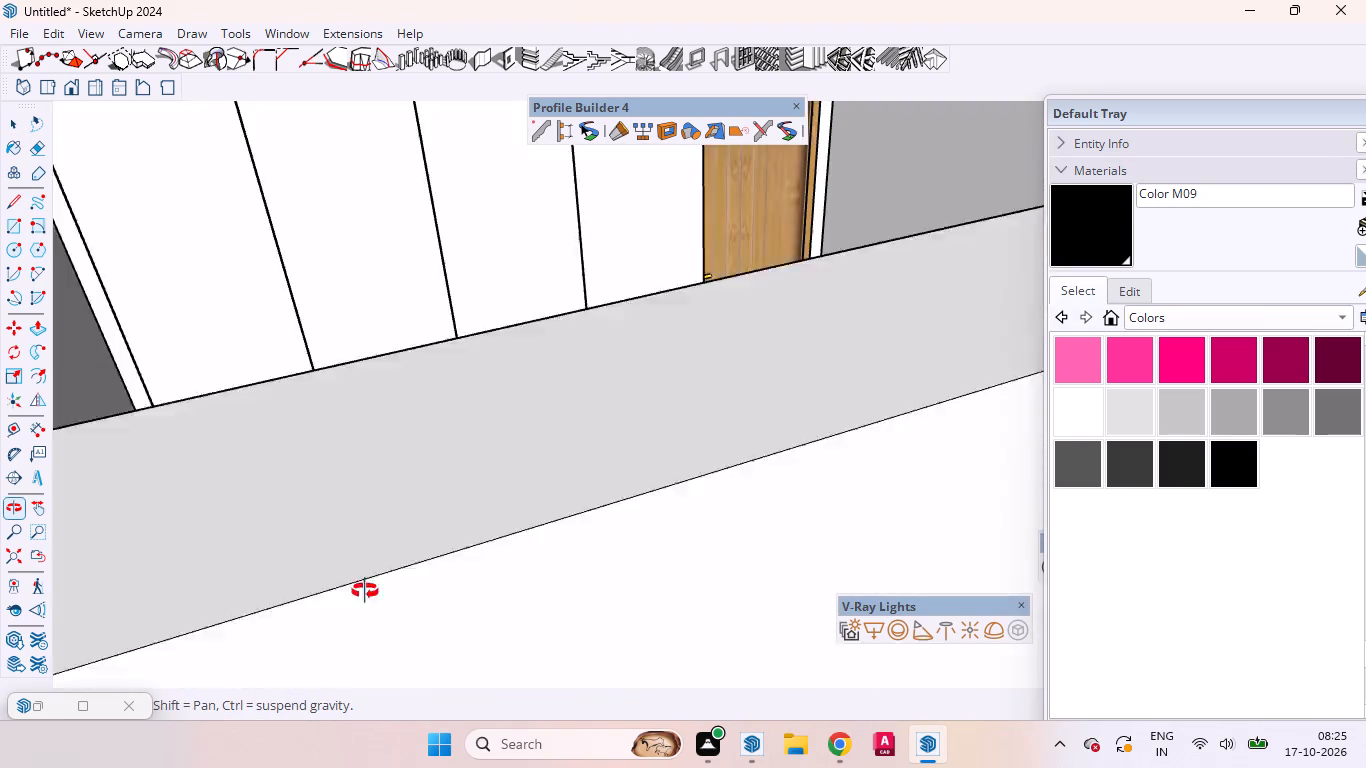
middle_drag(365, 591, 357, 610)
scroll(349, 592, up, 11)
scroll(370, 604, down, 1)
scroll(370, 604, up, 9)
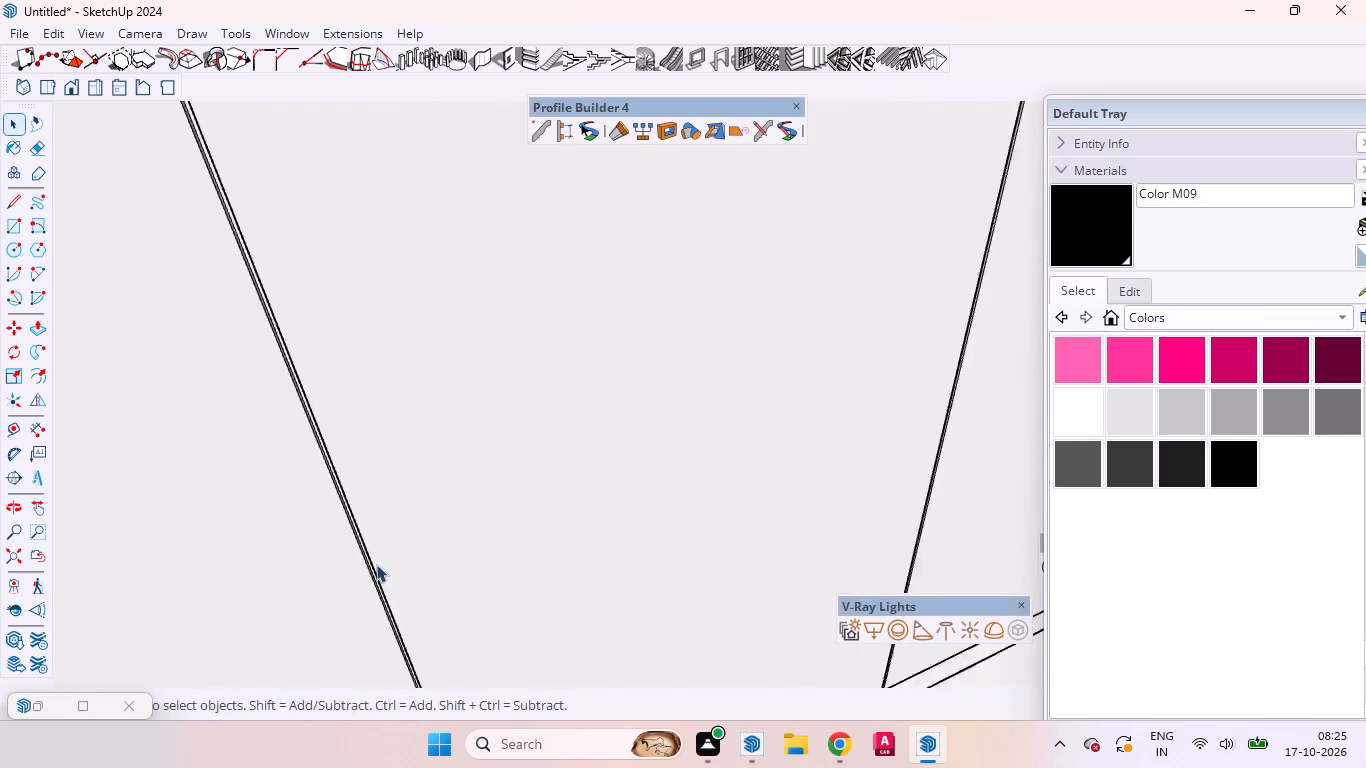
scroll(376, 564, up, 5)
scroll(368, 548, down, 2)
scroll(368, 548, up, 5)
scroll(351, 536, down, 3)
scroll(351, 536, up, 14)
scroll(317, 514, down, 1)
scroll(317, 514, up, 5)
middle_drag(374, 539, 462, 507)
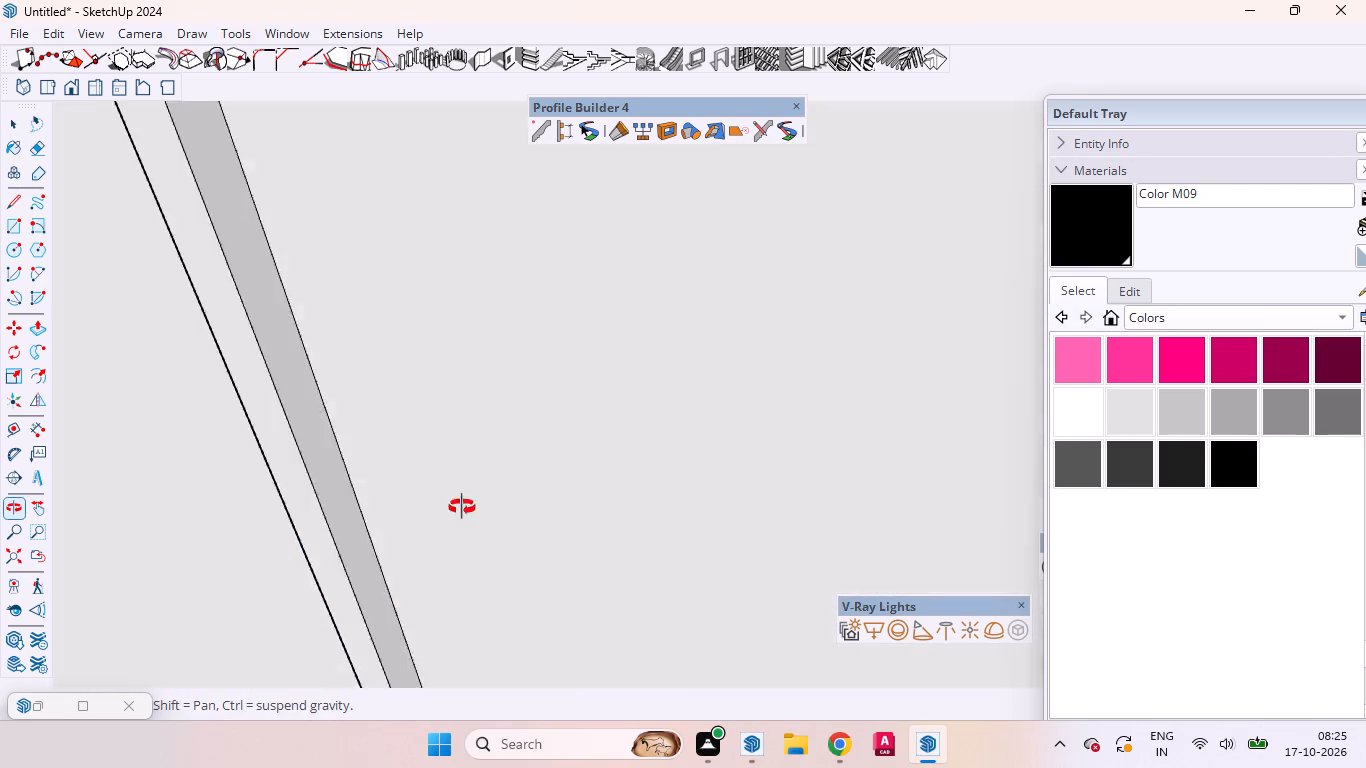
middle_drag(462, 507, 385, 538)
scroll(475, 487, down, 10)
scroll(501, 533, down, 16)
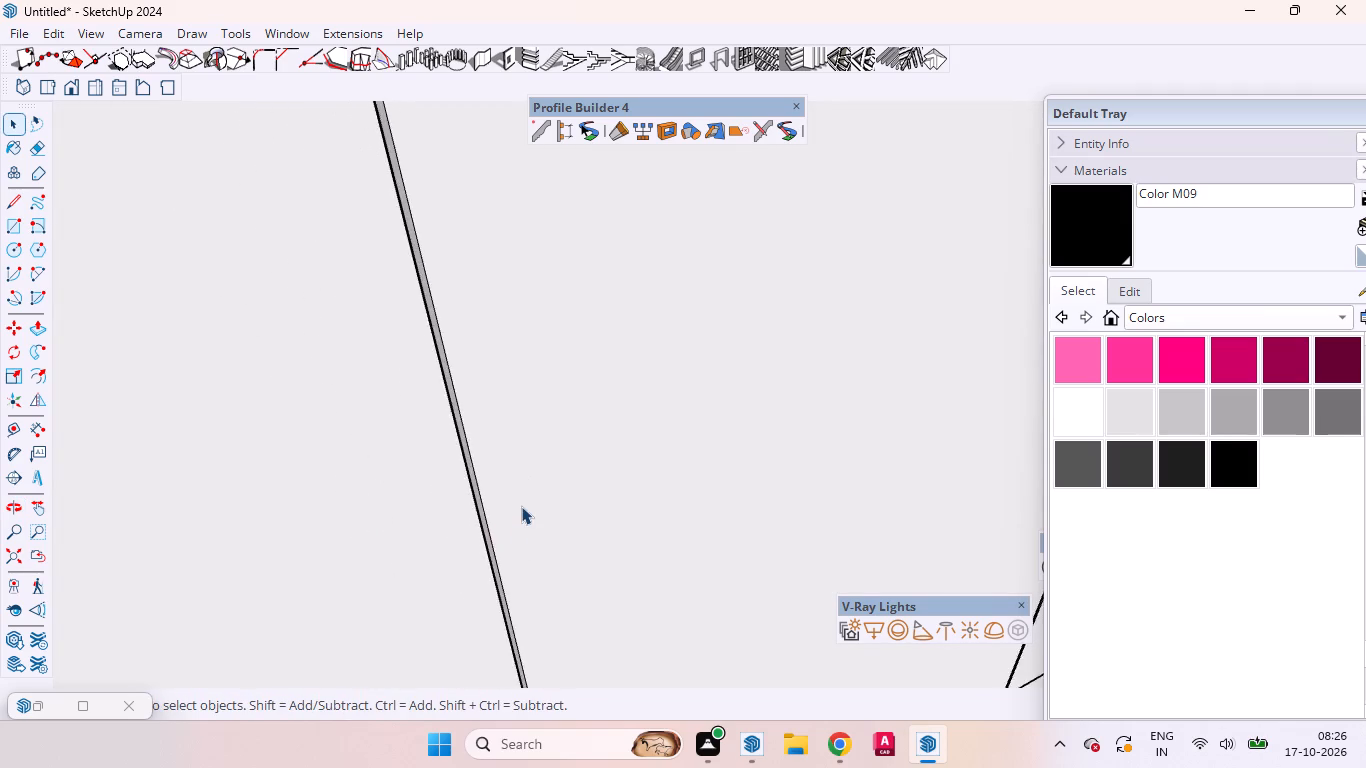
Open the floor plan group for editing and delete the plan linework along the front base of the wardrobe beside the wooden door.
scroll(521, 506, down, 3)
scroll(523, 512, up, 1)
scroll(524, 515, down, 20)
scroll(524, 515, down, 5)
scroll(555, 453, up, 1)
scroll(556, 453, down, 4)
scroll(653, 471, up, 4)
scroll(668, 474, down, 1)
scroll(668, 474, up, 7)
triple_click(656, 508)
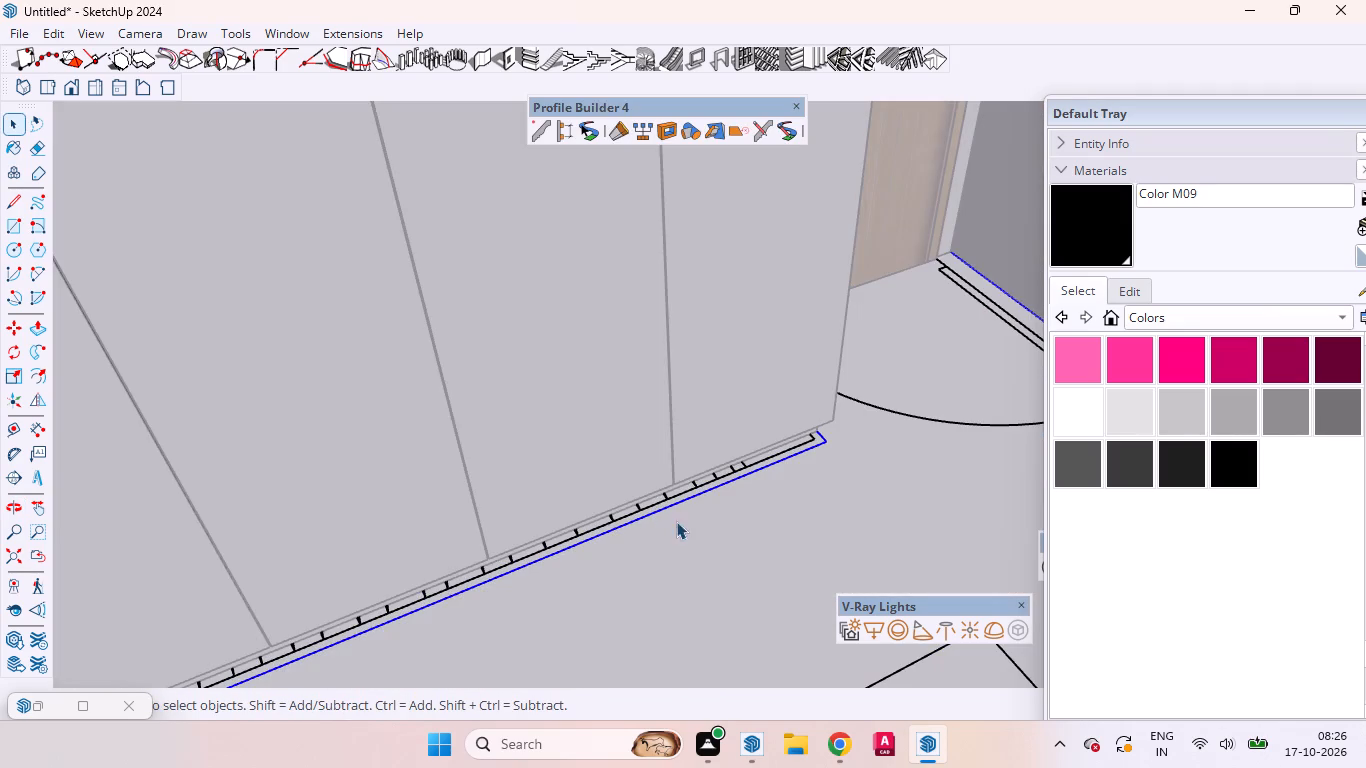
middle_drag(664, 545, 459, 590)
scroll(732, 518, down, 4)
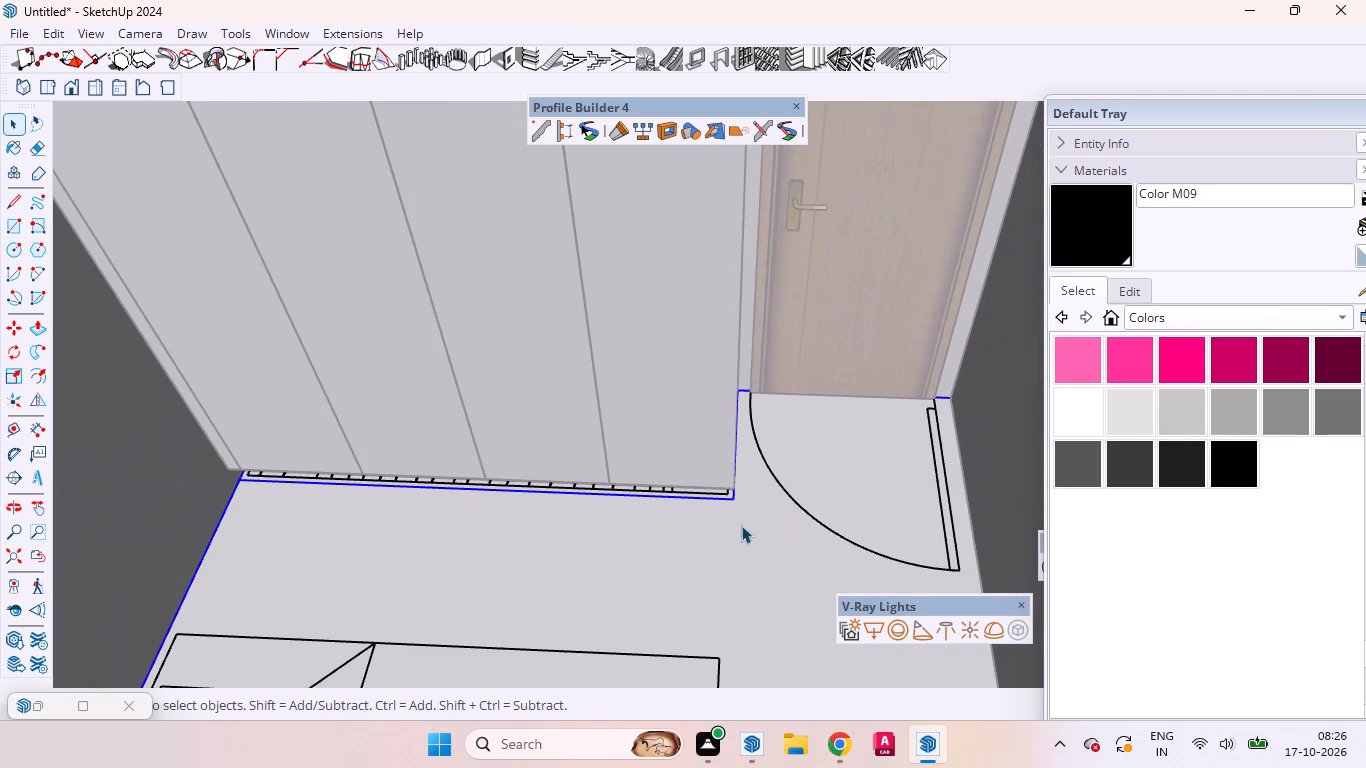
drag(733, 544, 223, 442)
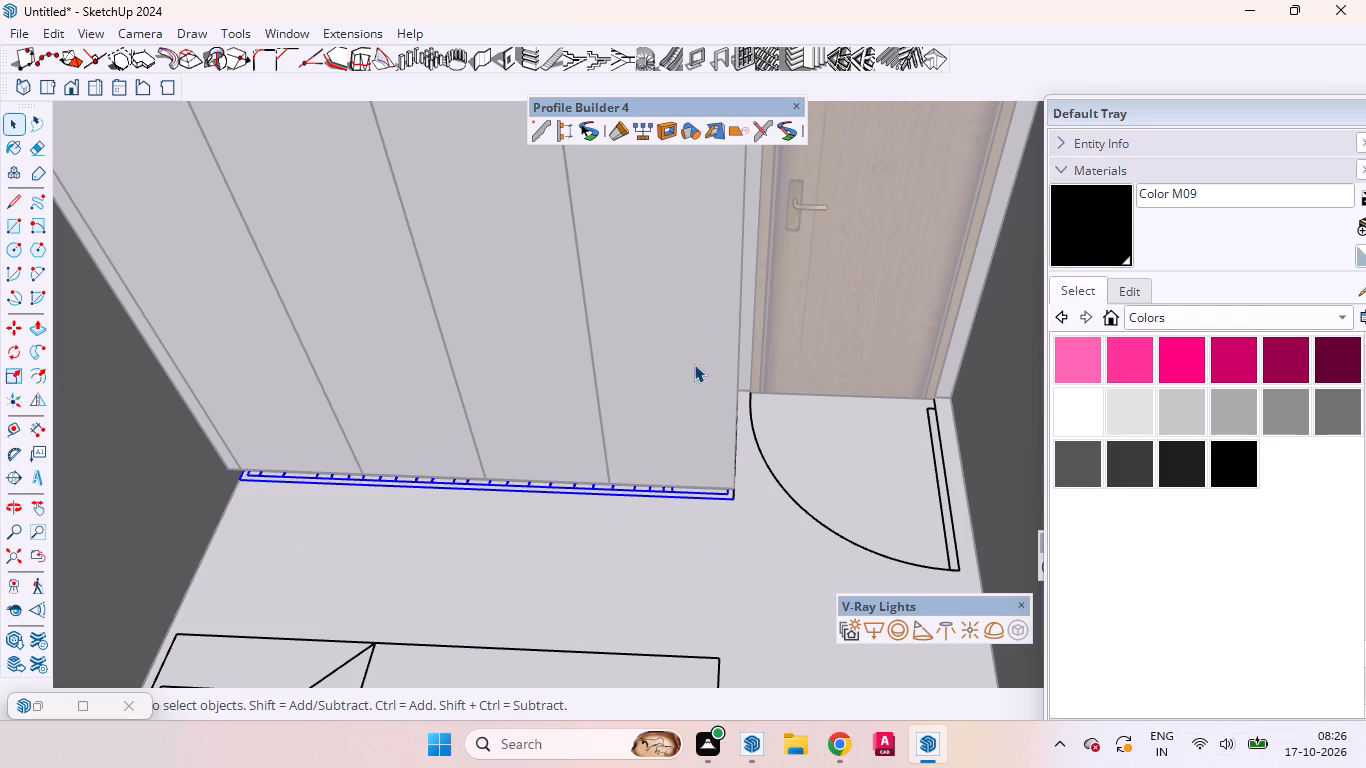
key(Delete)
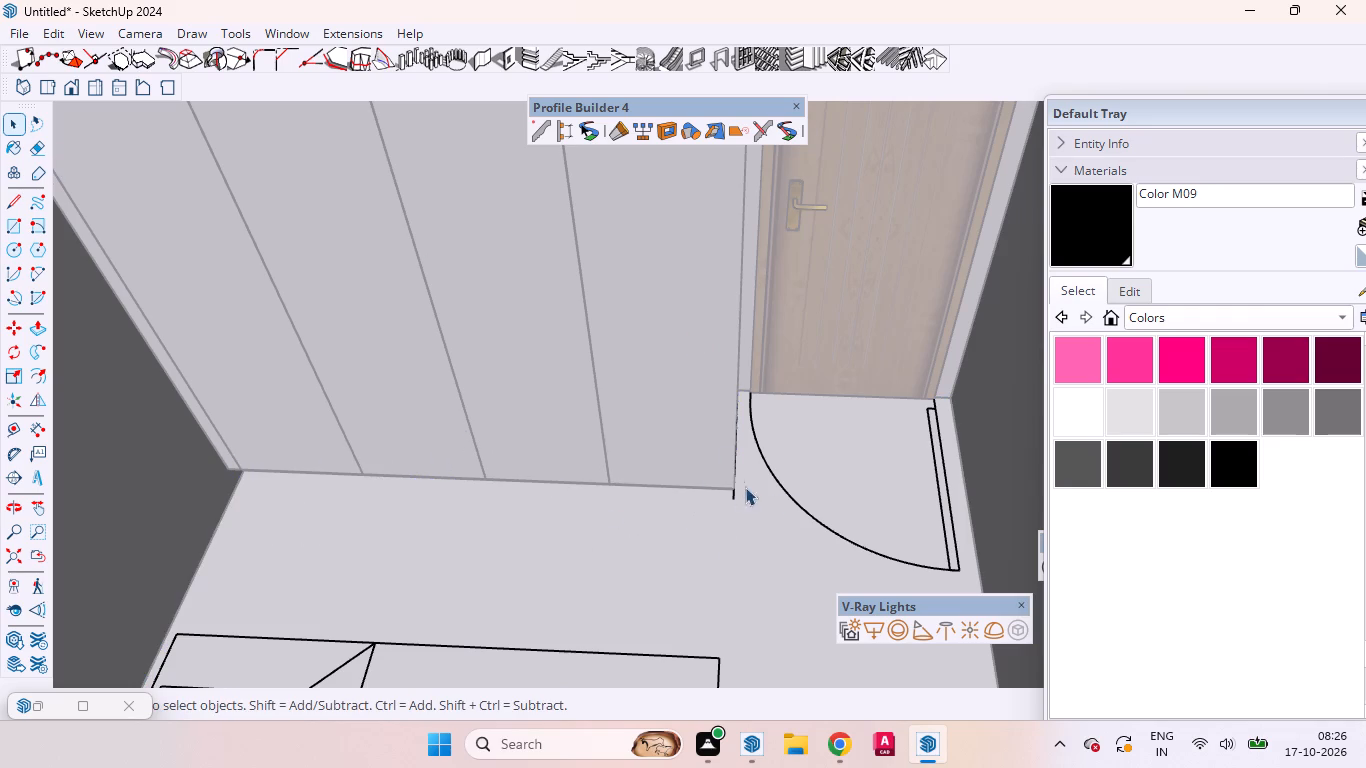
Delete the leftover plan line along the wardrobe's side together with the door swing symbol, and close the floor plan group.
drag(783, 497, 687, 459)
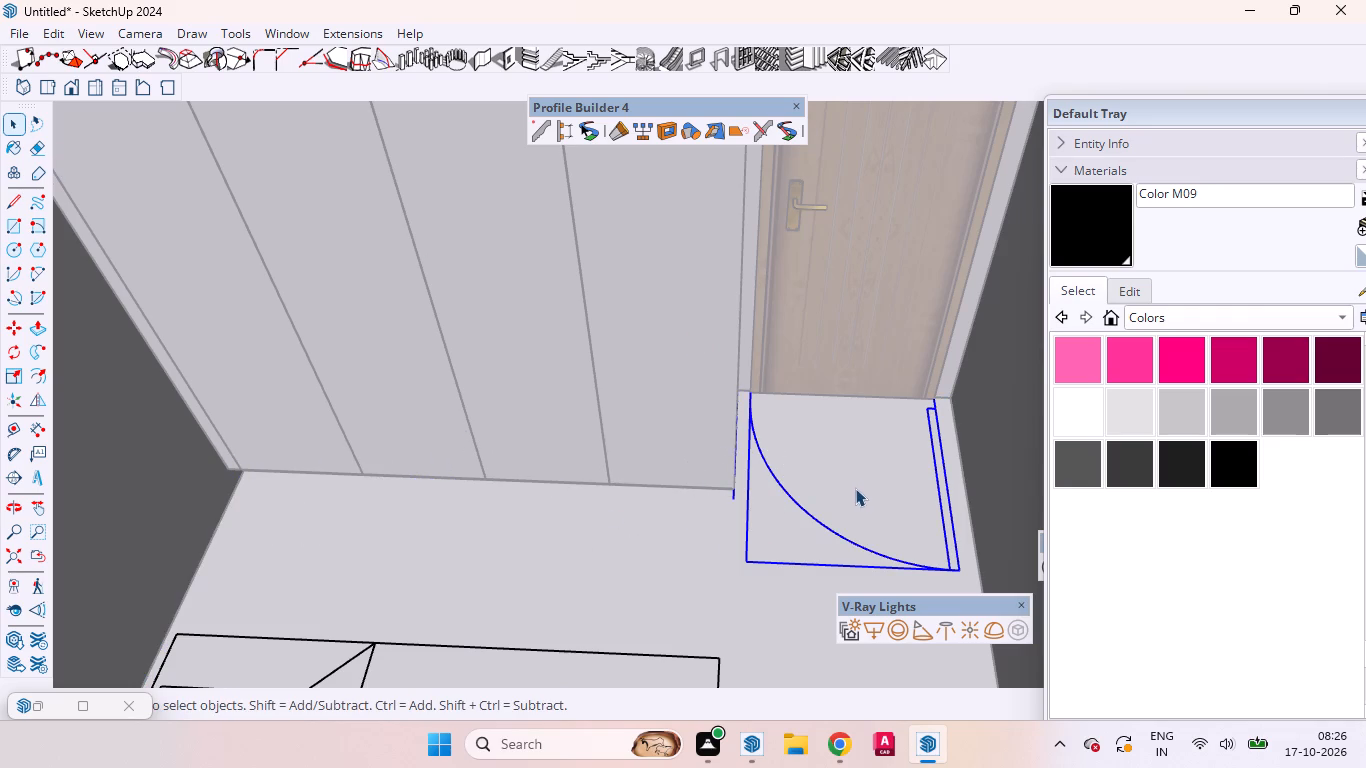
key(Delete)
scroll(641, 371, down, 4)
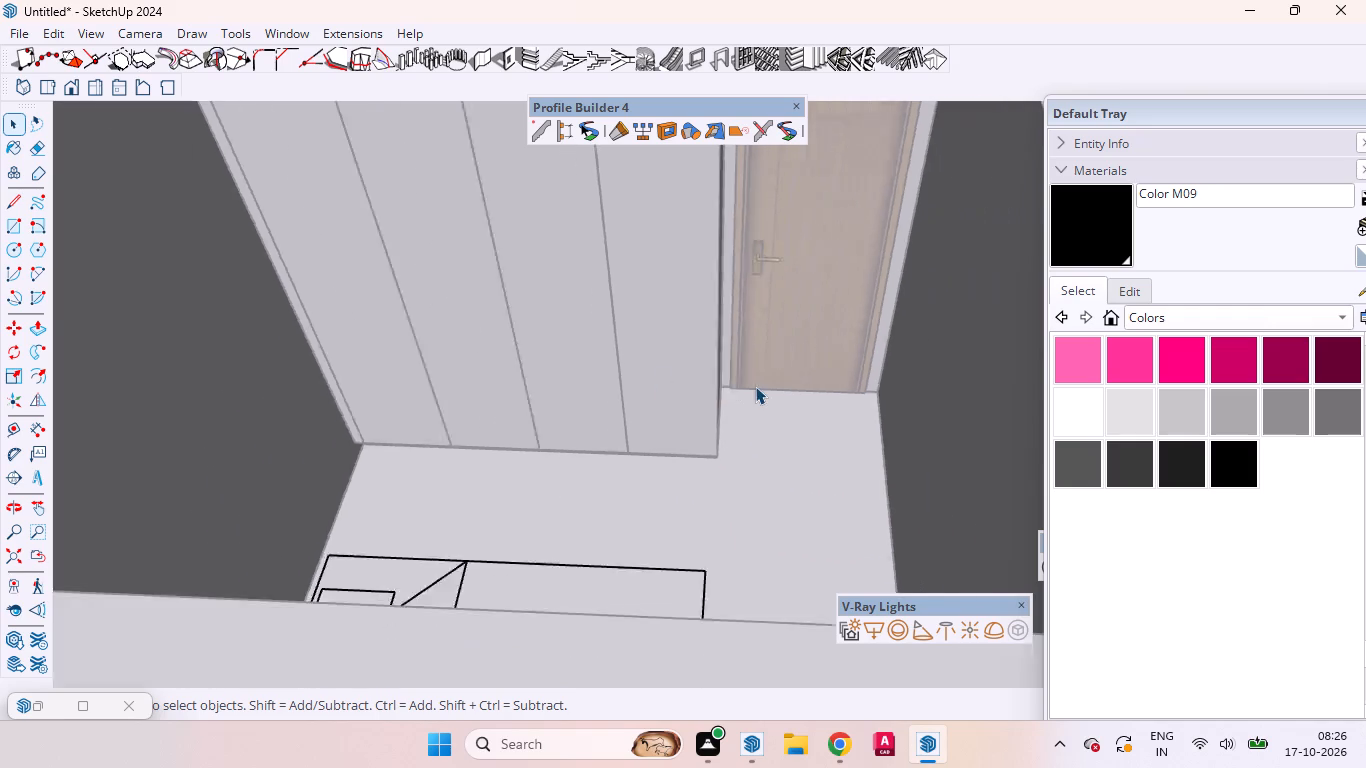
scroll(755, 386, down, 20)
scroll(755, 386, down, 6)
scroll(621, 333, up, 4)
scroll(621, 333, down, 2)
scroll(621, 333, up, 5)
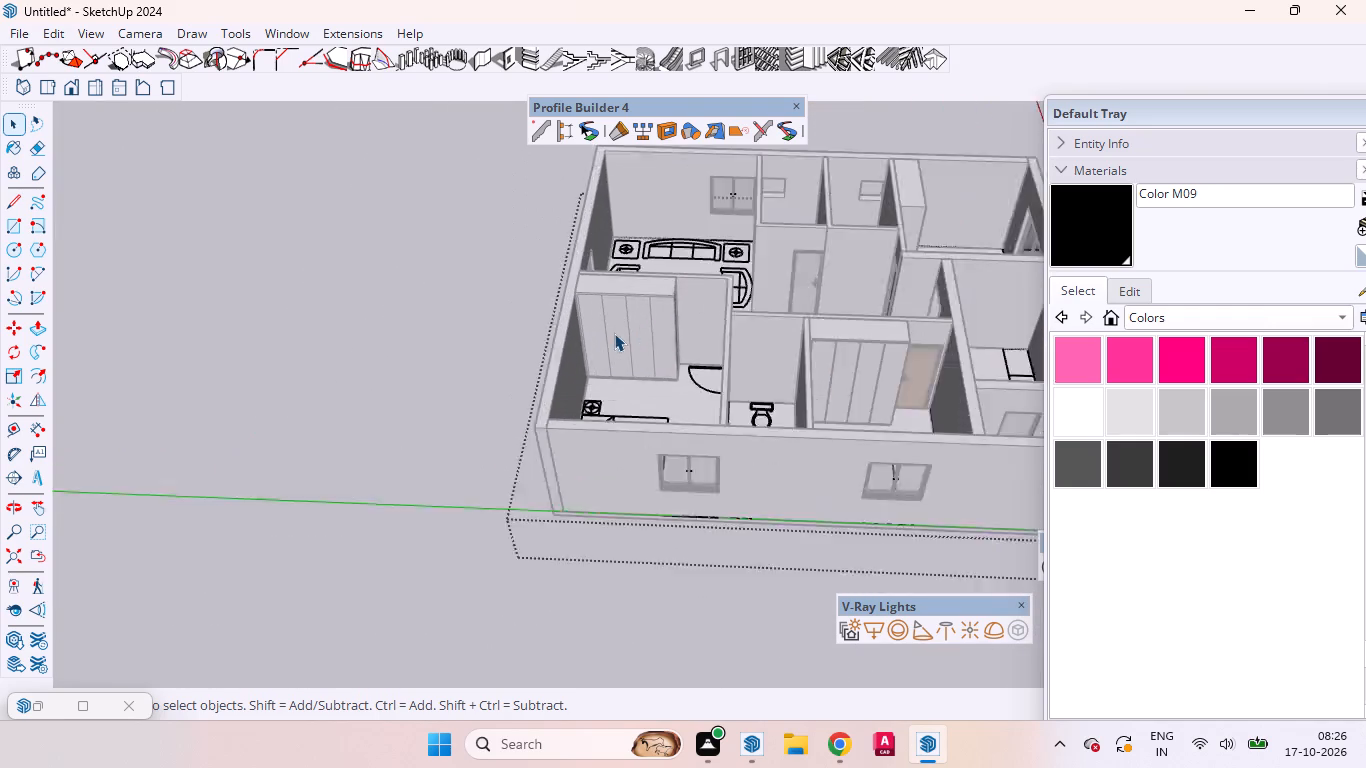
scroll(614, 333, up, 7)
click(352, 293)
Open the four-door wardrobe in the apartment's corner bedroom for editing.
scroll(564, 248, up, 2)
scroll(564, 248, down, 1)
scroll(564, 248, up, 14)
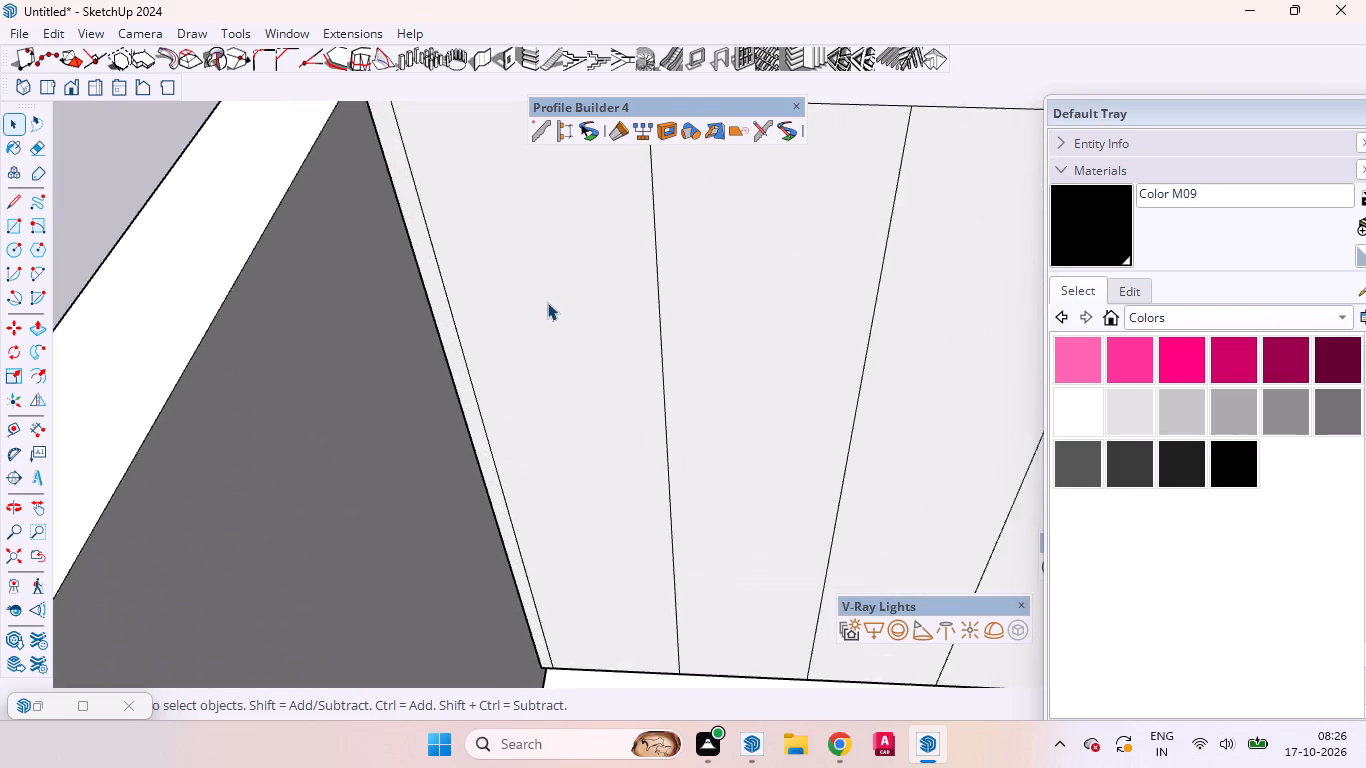
scroll(547, 302, up, 5)
click(419, 347)
triple_click(618, 347)
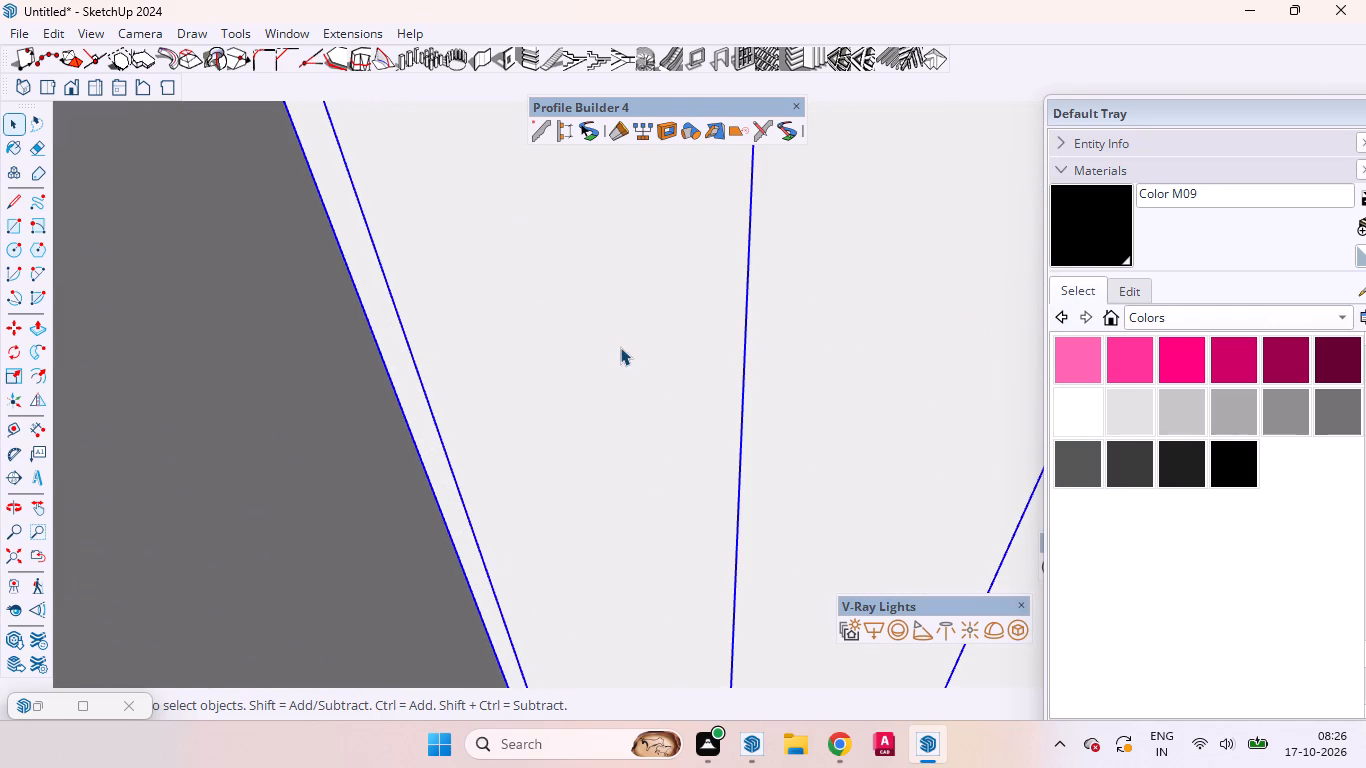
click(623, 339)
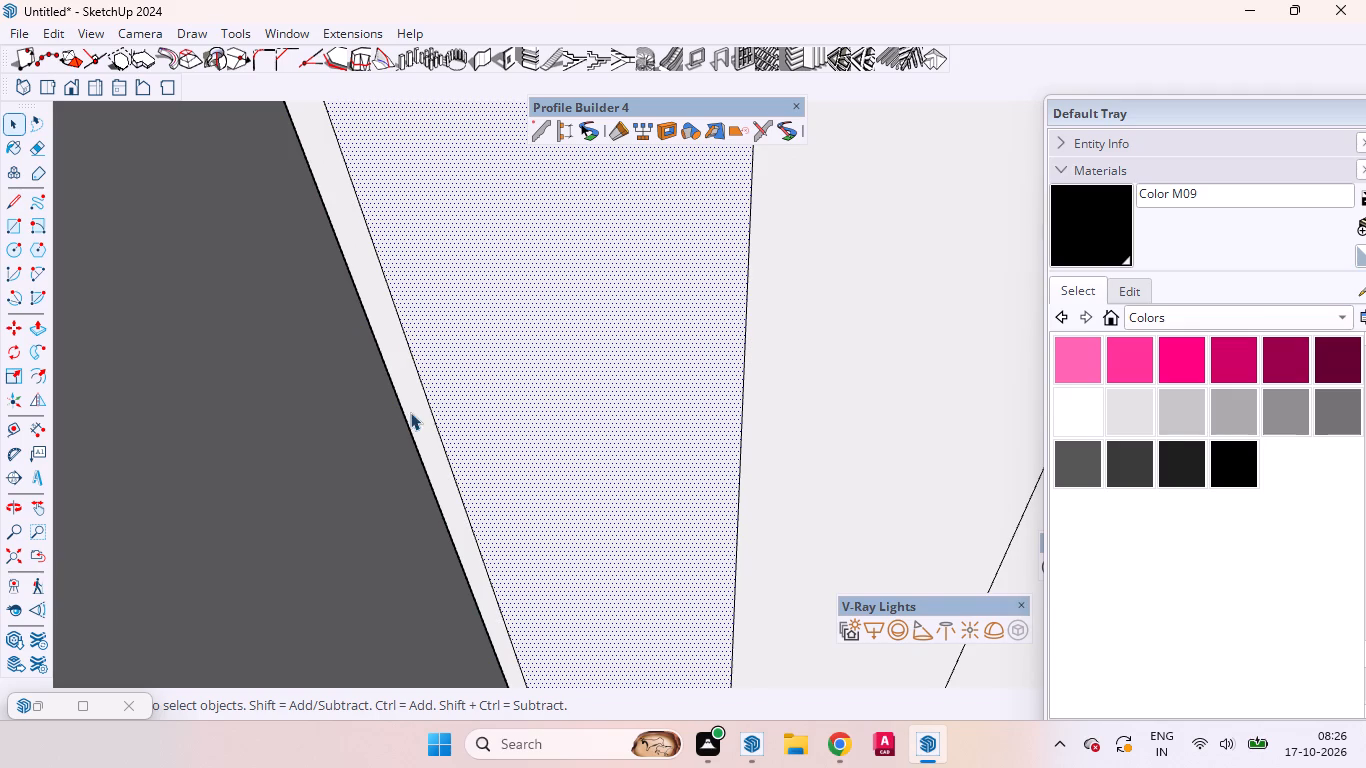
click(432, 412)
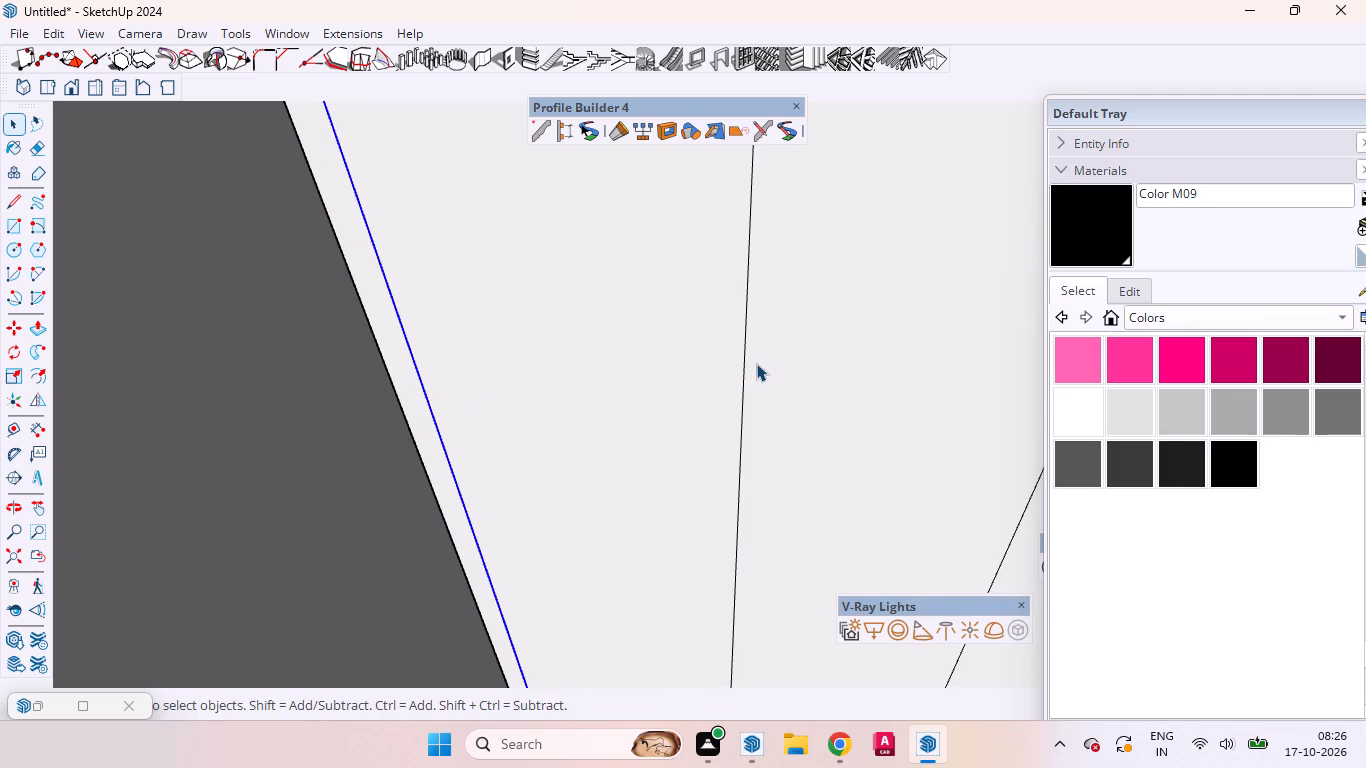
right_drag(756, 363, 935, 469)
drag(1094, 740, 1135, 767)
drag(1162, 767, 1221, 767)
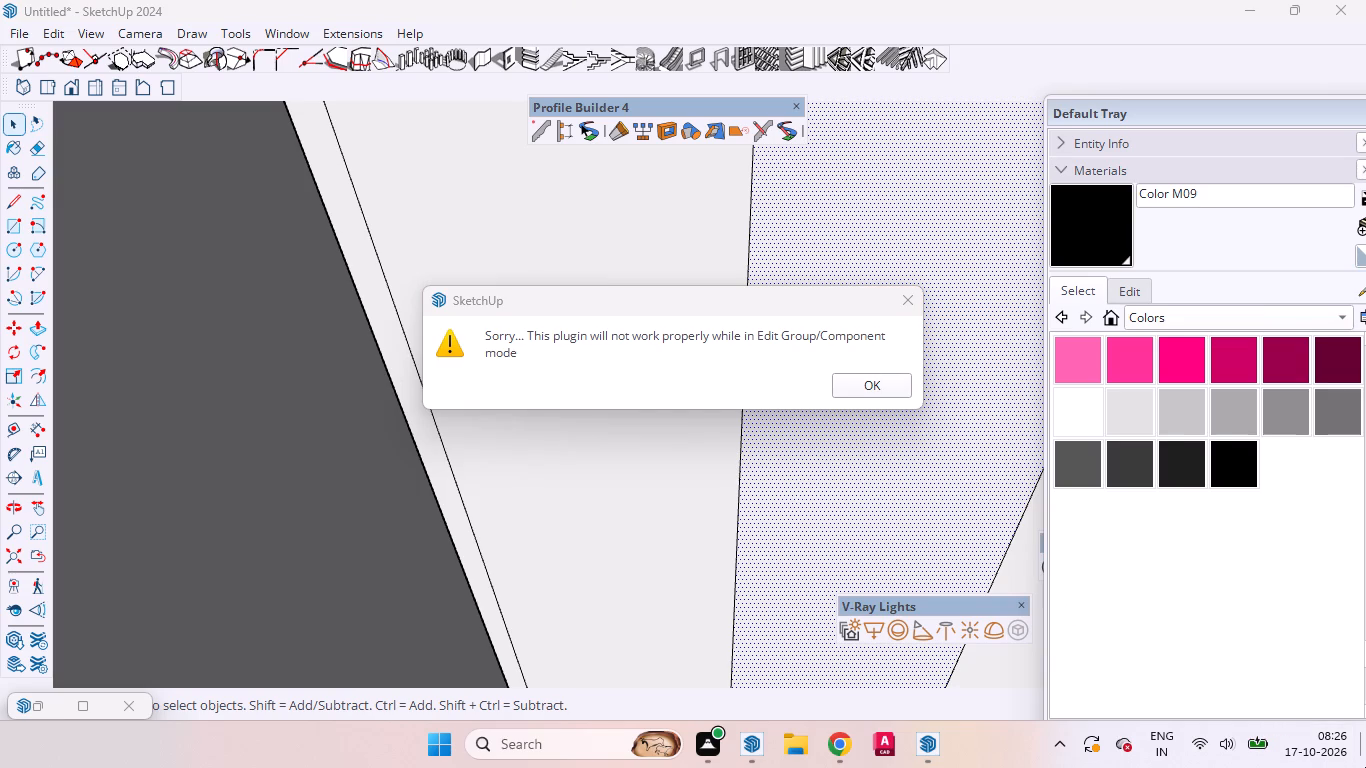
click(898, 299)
Copy the wardrobe front's vertical side frame line and three door division lines 3 mm sideways to form narrow gaps.
click(748, 327)
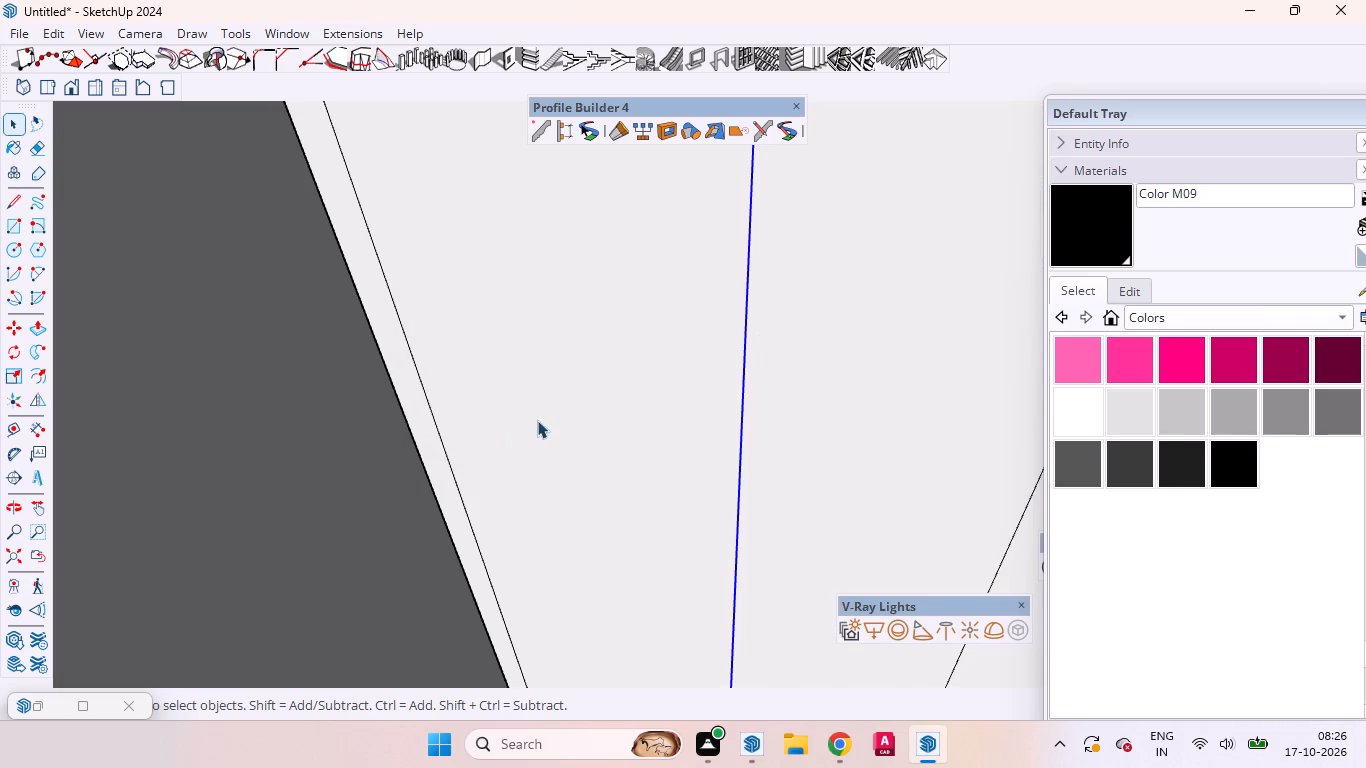
ctrl+click(434, 417)
ctrl+scroll(451, 397, down, 5)
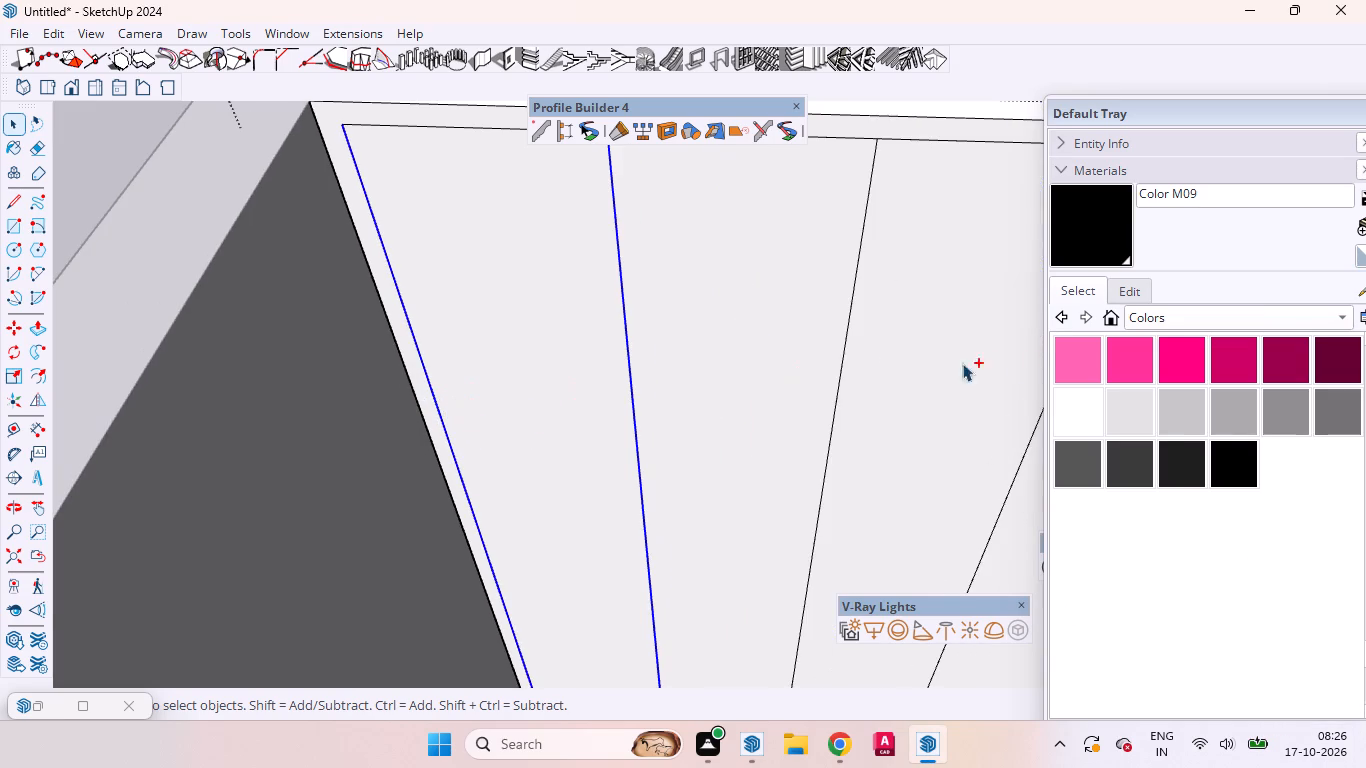
ctrl+click(841, 386)
ctrl+scroll(600, 403, down, 3)
ctrl+scroll(596, 407, up, 6)
ctrl+scroll(595, 408, down, 2)
ctrl+scroll(586, 410, up, 1)
ctrl+scroll(585, 411, down, 1)
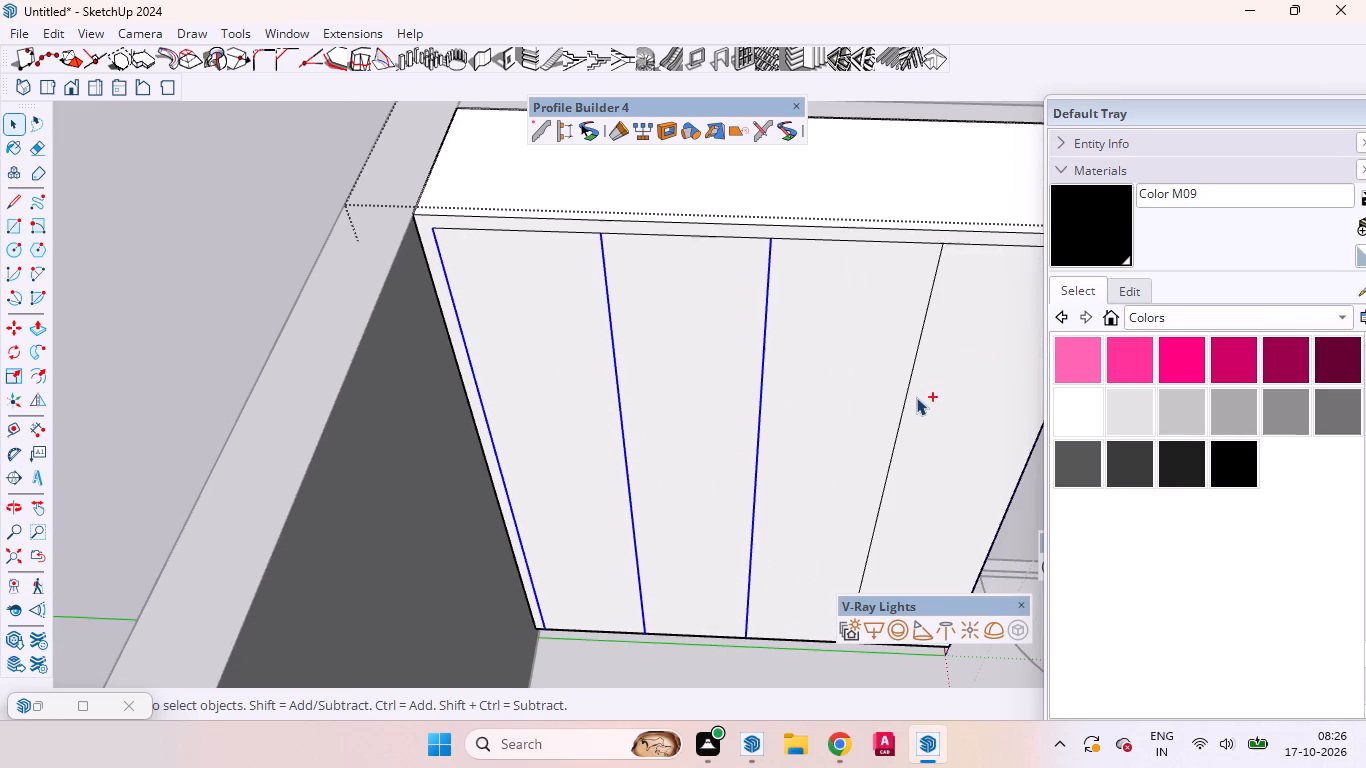
ctrl+click(903, 400)
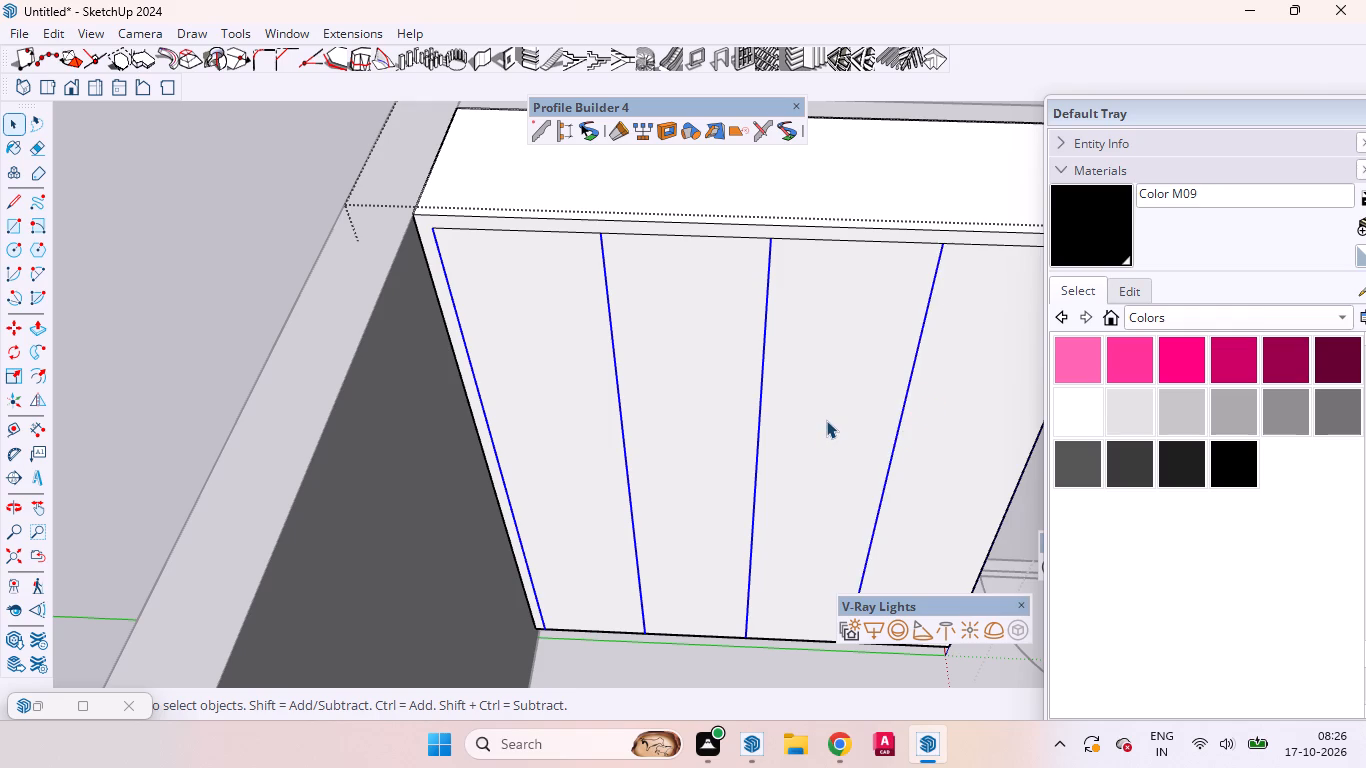
key(m)
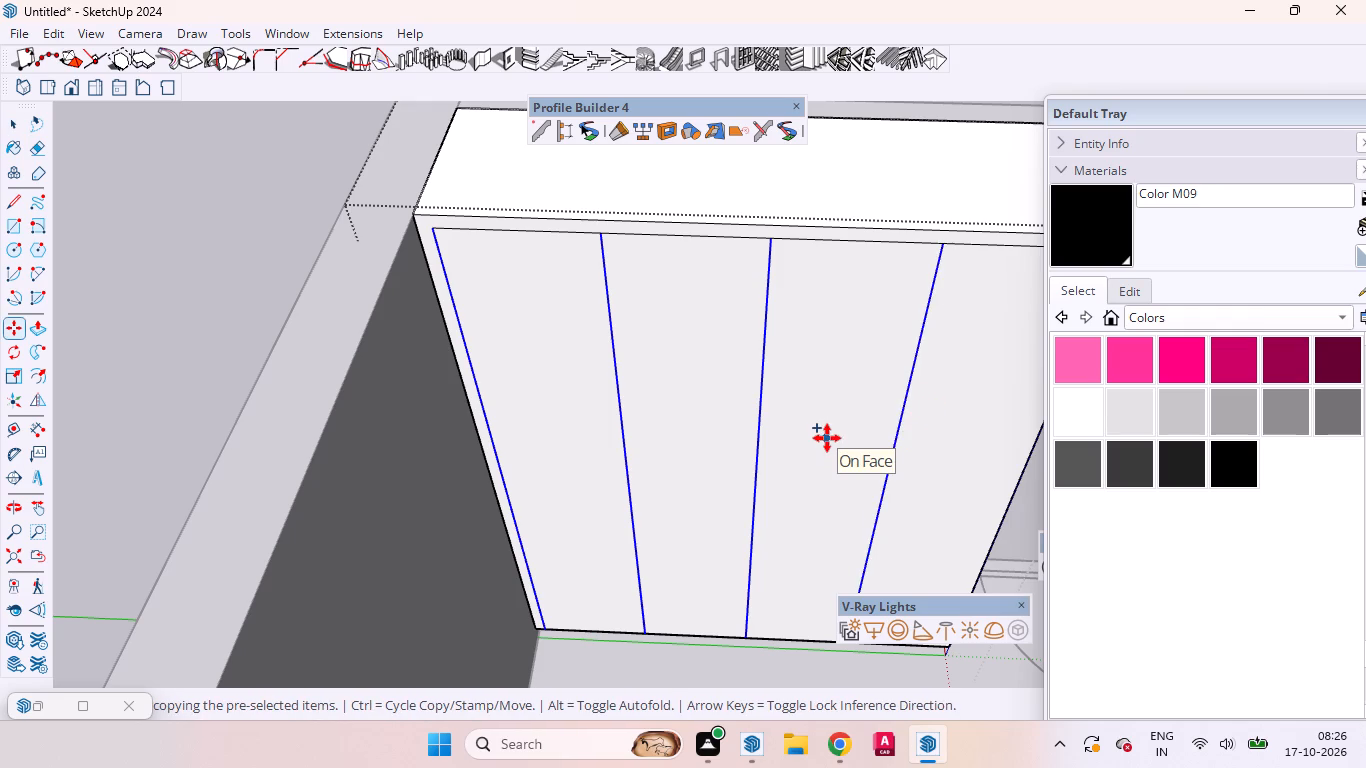
click(827, 438)
text(3mm)
key(Return)
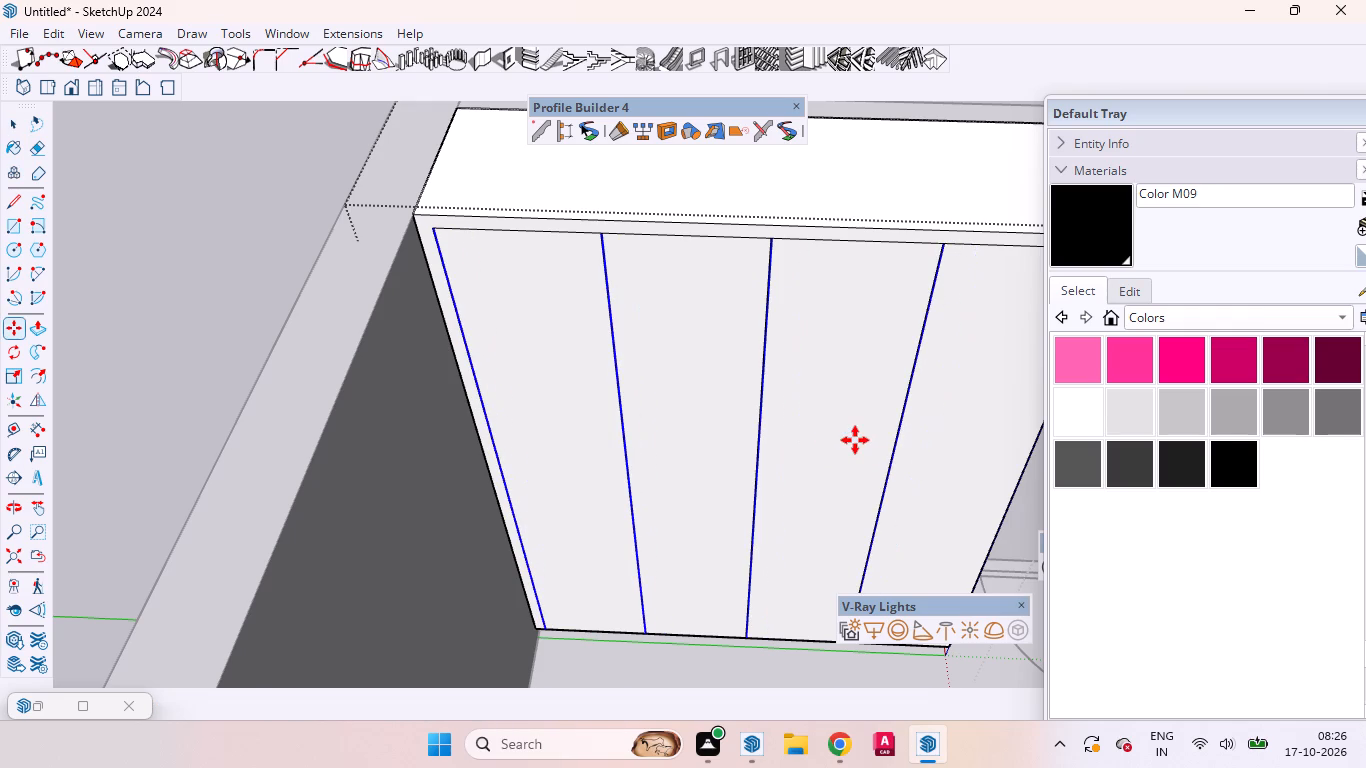
key(space)
Copy the top edges of all four wardrobe doors 3 mm downward to form a gap below the top frame.
scroll(538, 284, up, 4)
scroll(538, 284, down, 1)
scroll(538, 284, up, 4)
scroll(537, 283, down, 1)
scroll(532, 279, up, 9)
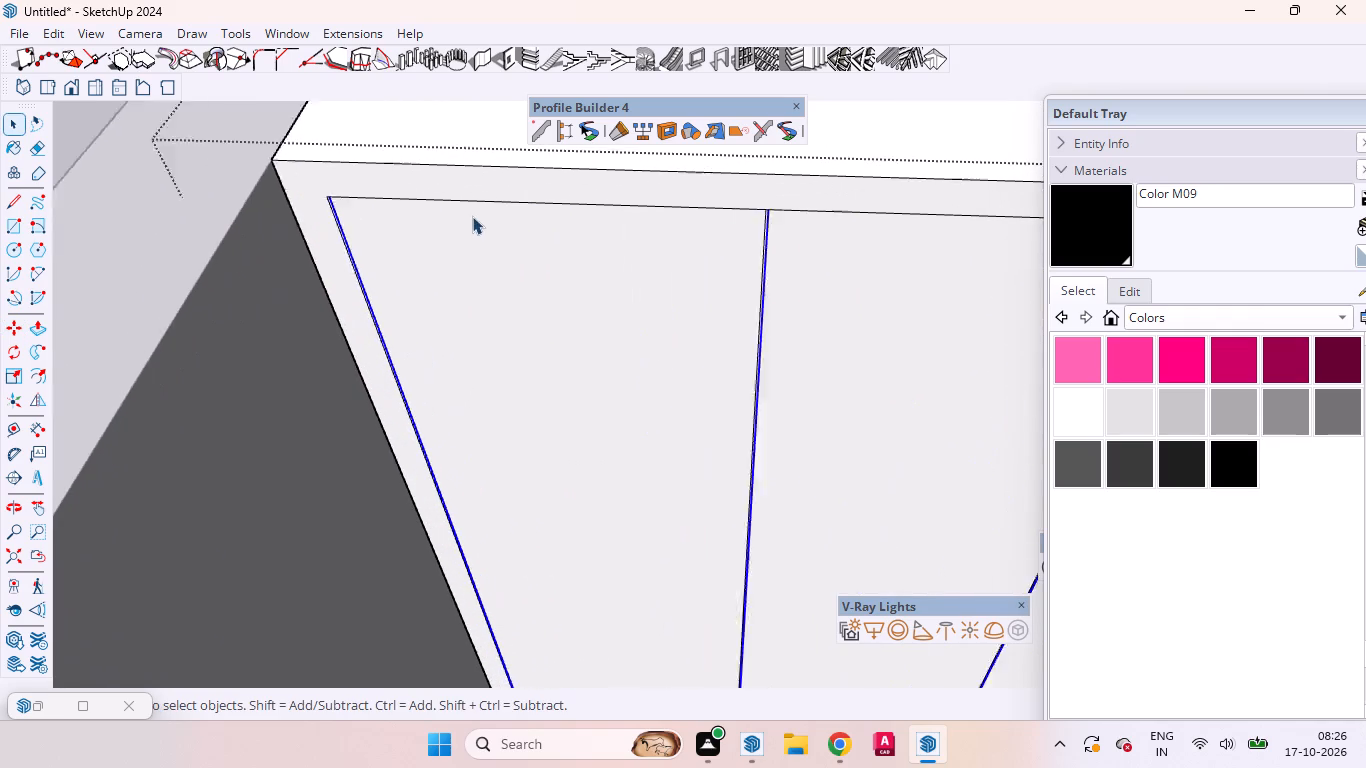
scroll(472, 216, up, 1)
click(554, 311)
click(549, 204)
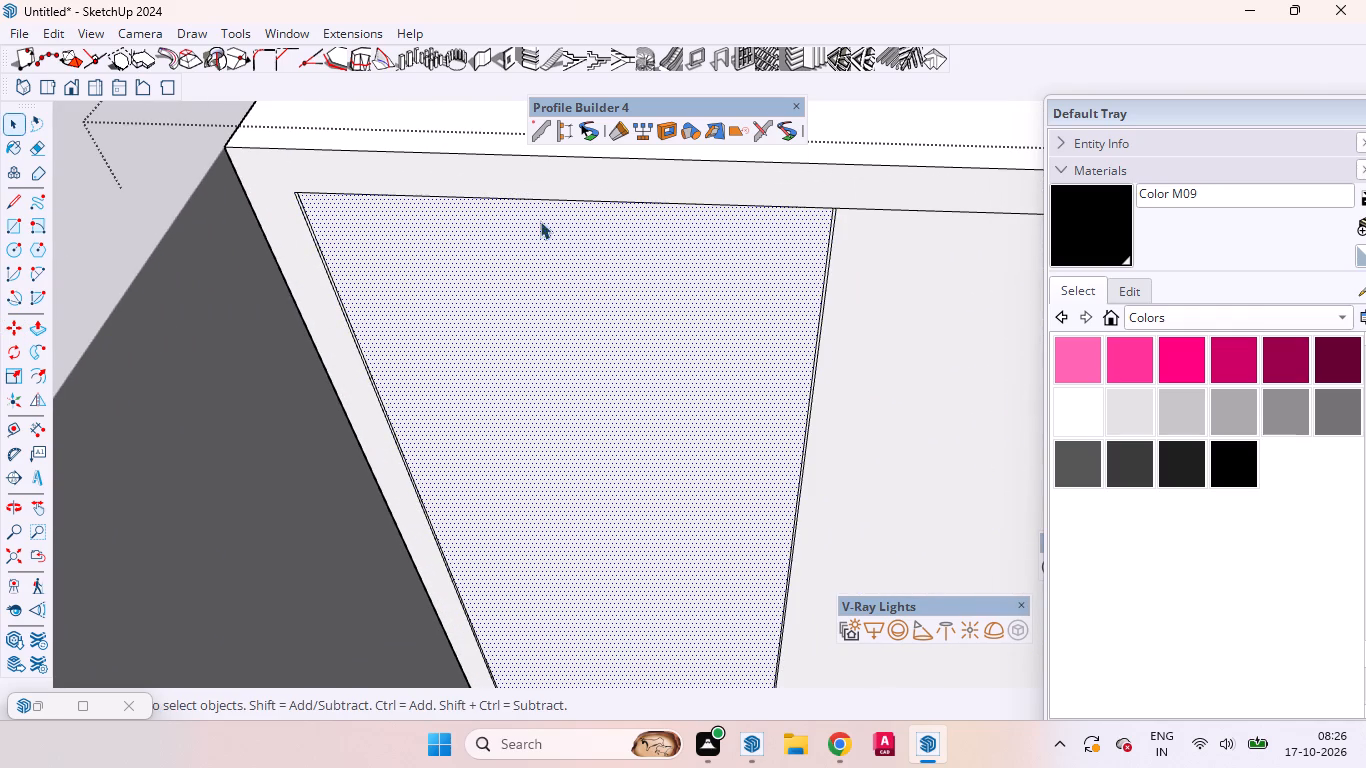
click(551, 200)
scroll(532, 239, down, 4)
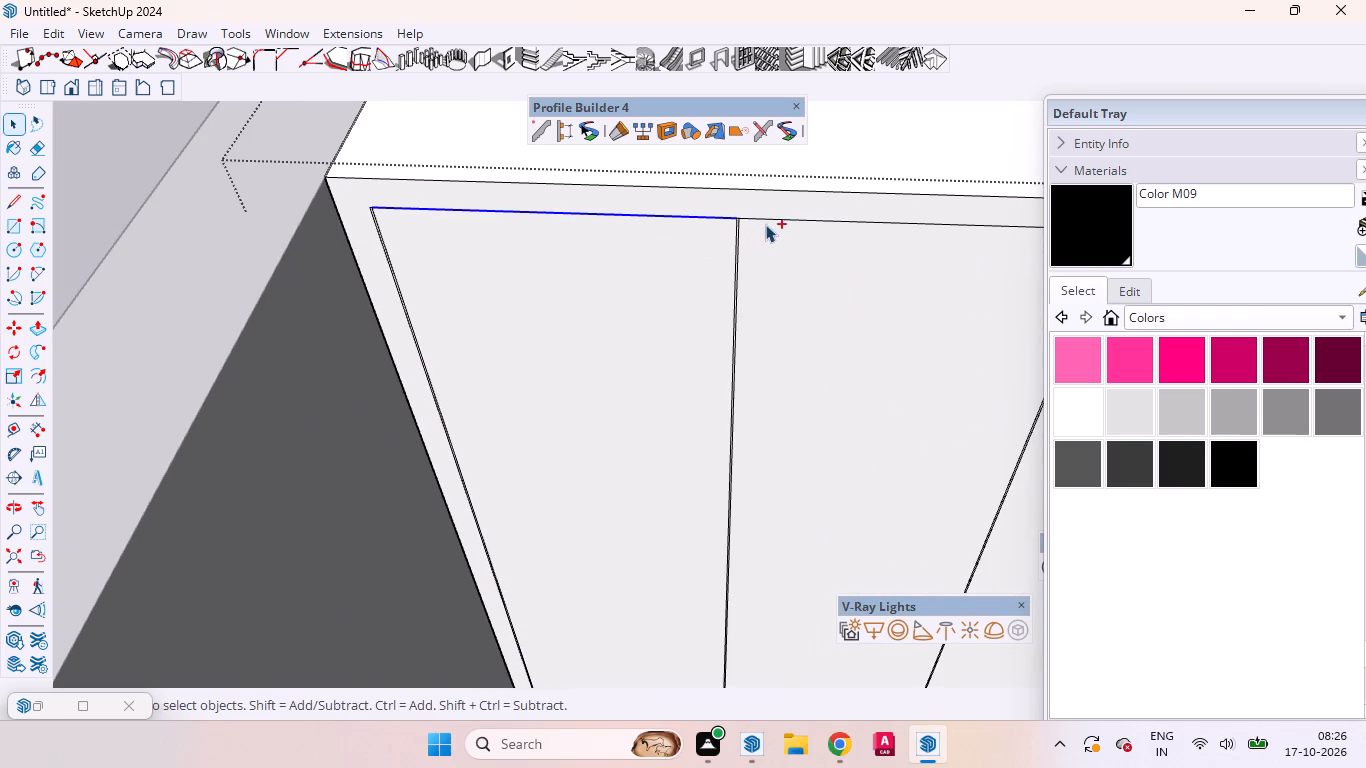
ctrl+click(767, 219)
ctrl+scroll(535, 255, down, 4)
ctrl+scroll(659, 255, down, 4)
ctrl+scroll(630, 265, up, 4)
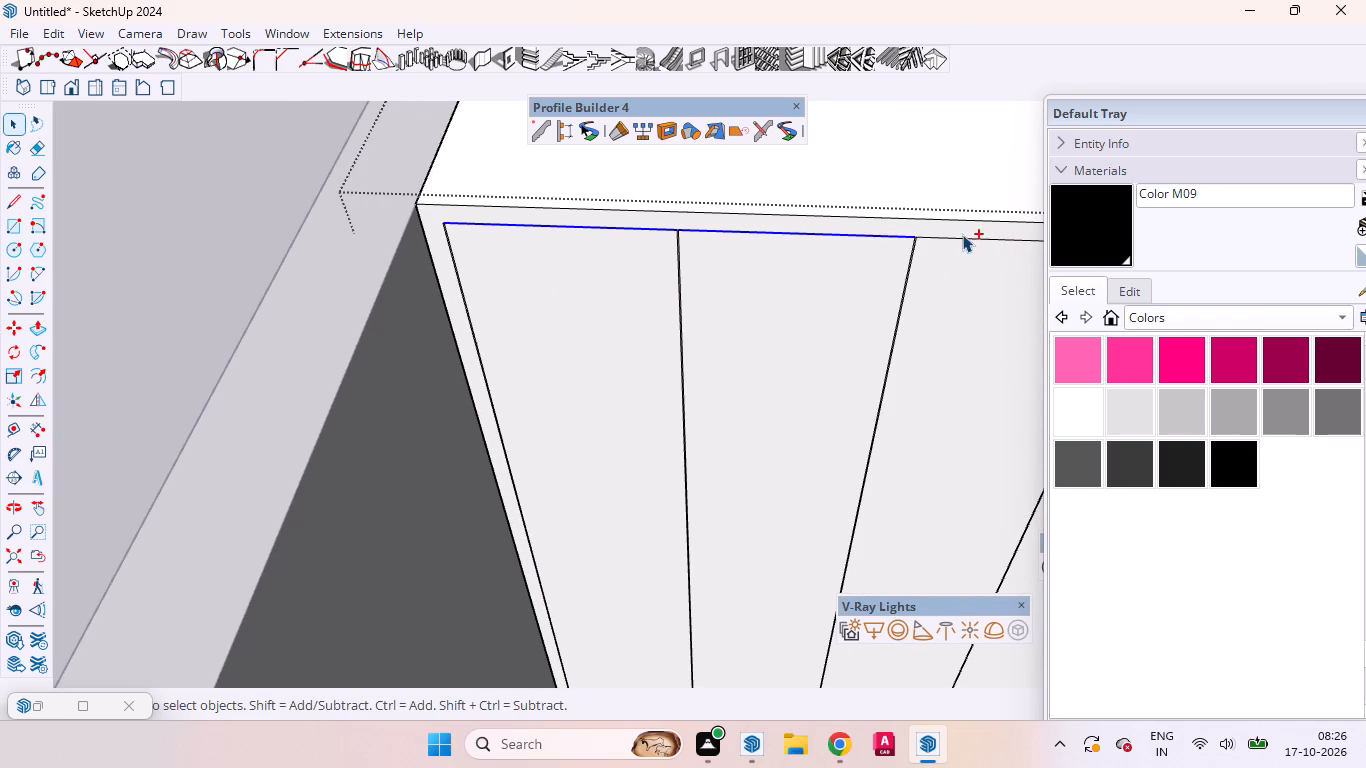
ctrl+click(946, 237)
ctrl+scroll(609, 268, down, 10)
ctrl+scroll(832, 268, down, 2)
ctrl+scroll(821, 273, up, 4)
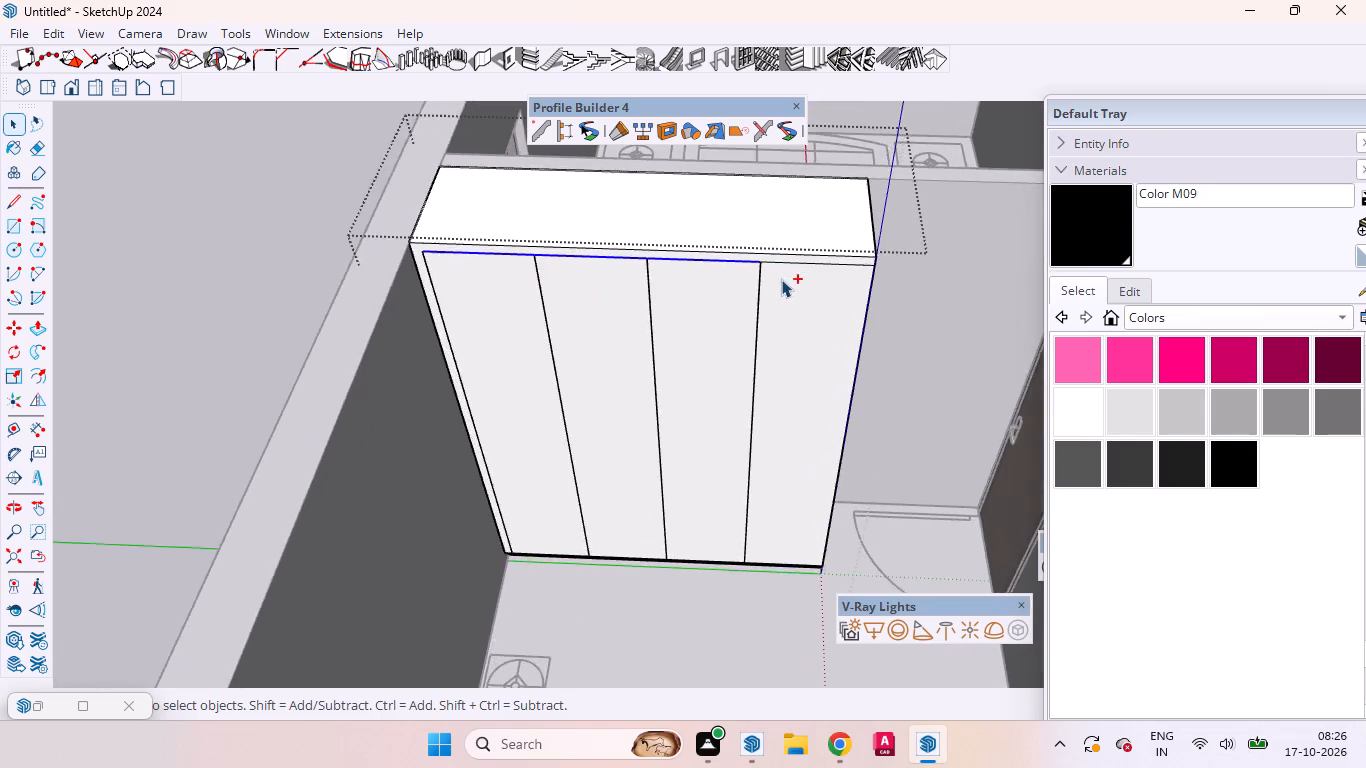
ctrl+scroll(781, 279, up, 5)
ctrl+scroll(771, 268, down, 1)
ctrl+scroll(771, 266, up, 11)
ctrl+click(760, 252)
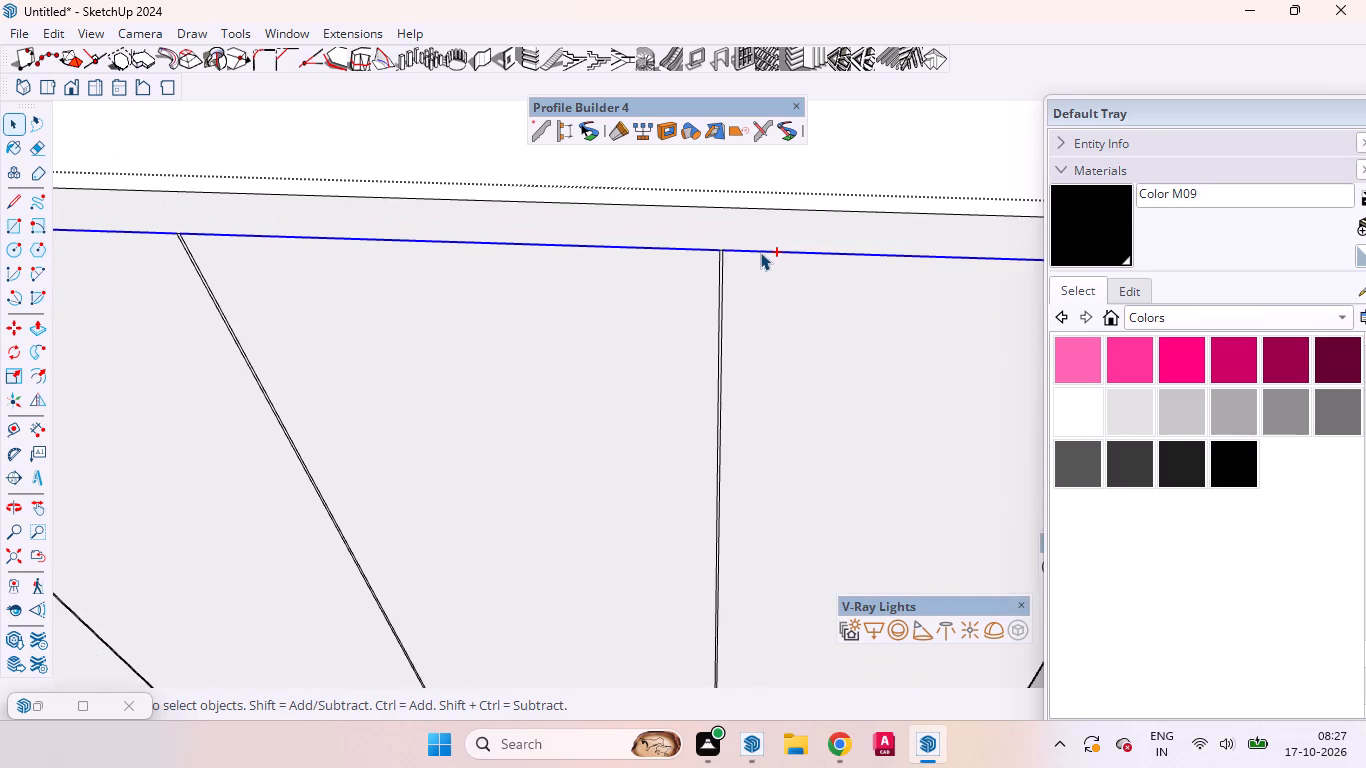
key(m)
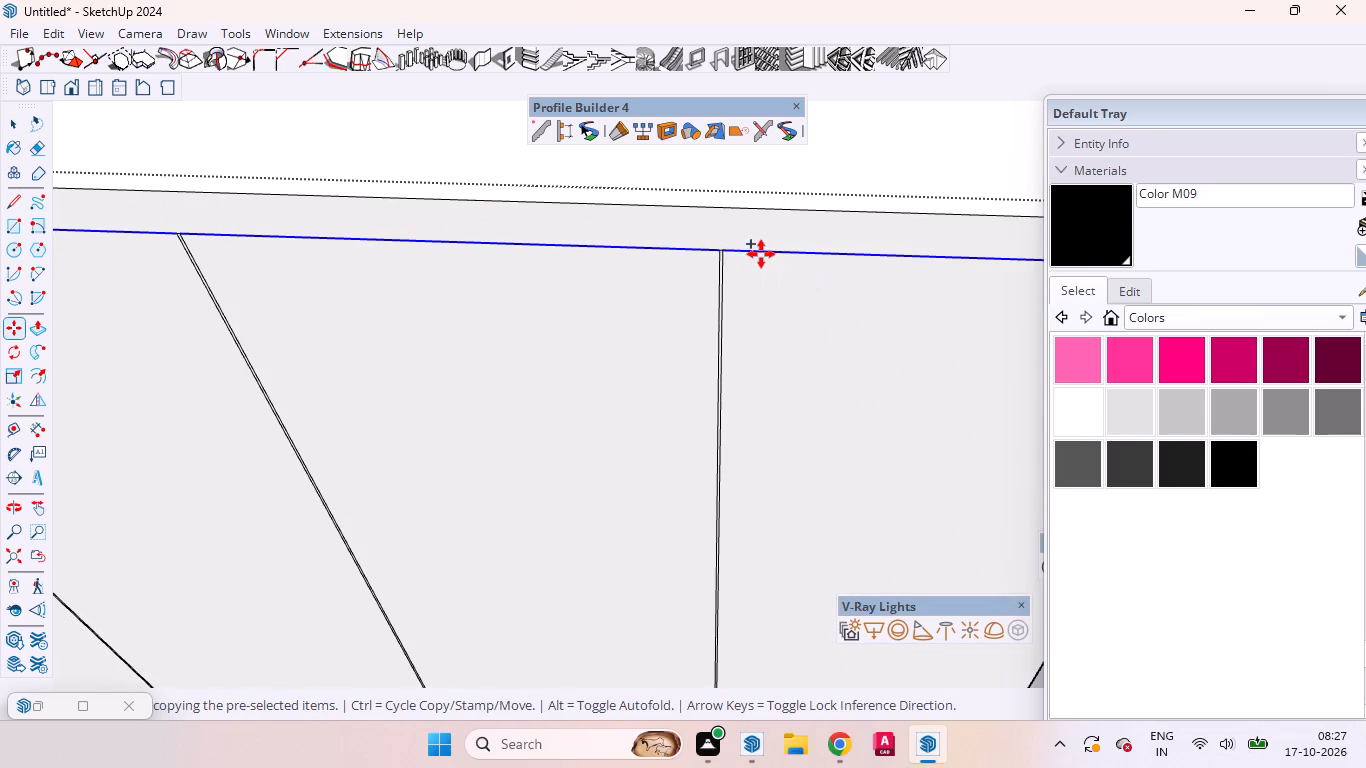
click(772, 272)
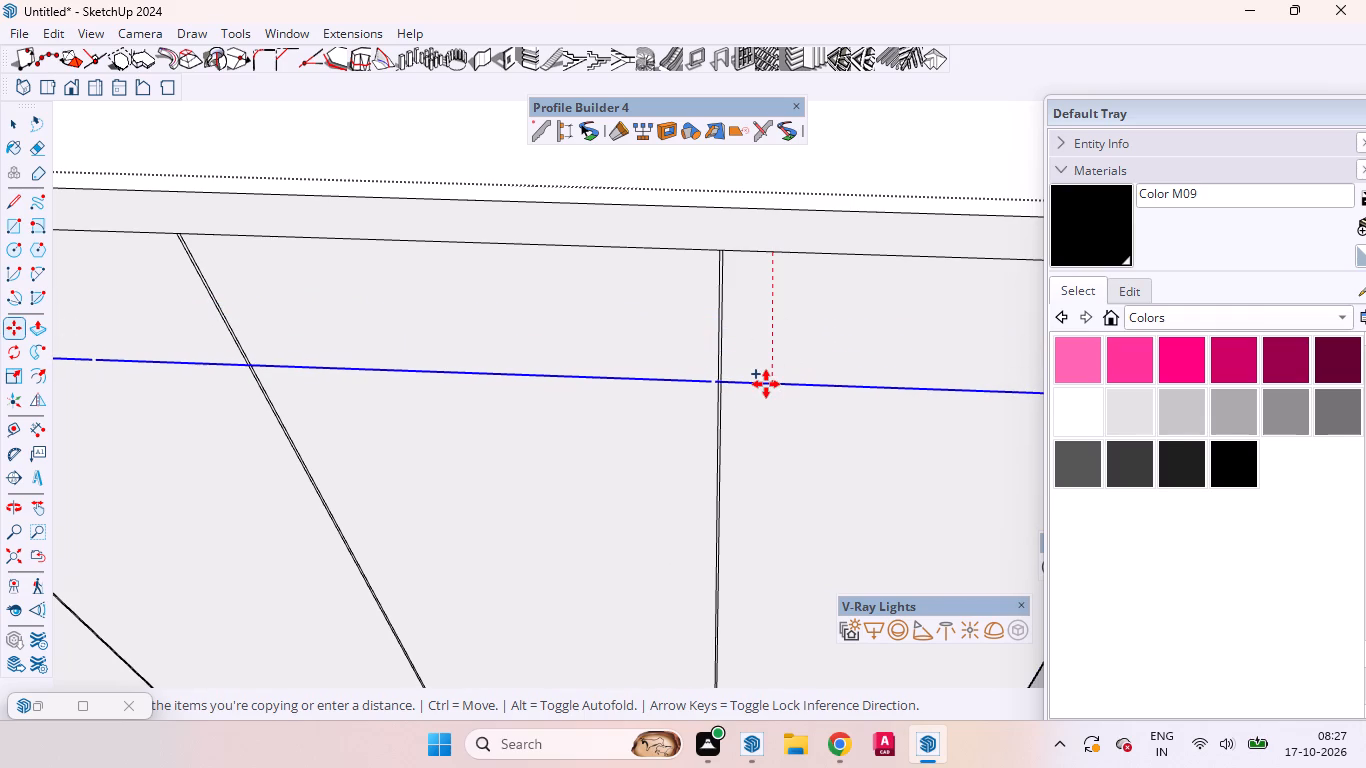
key(Up)
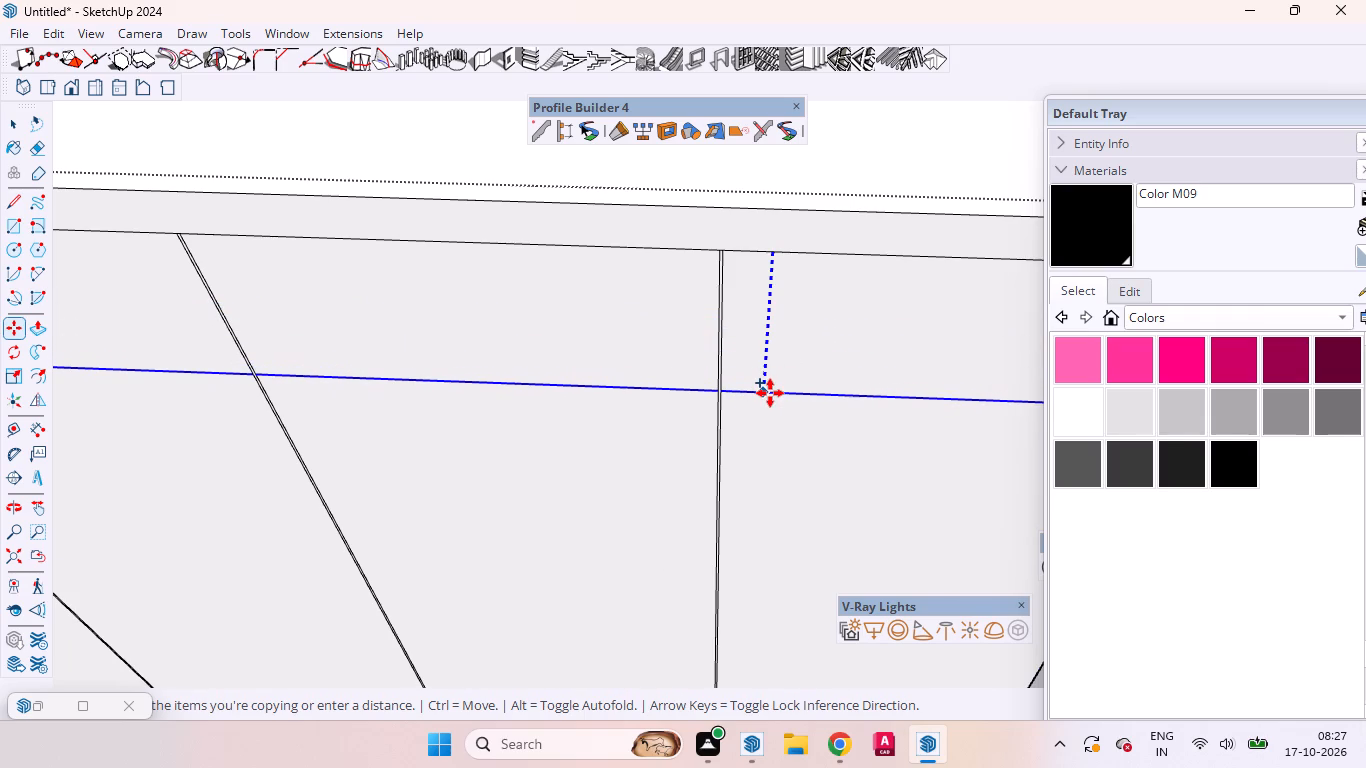
text(3mm)
key(Return)
key(space)
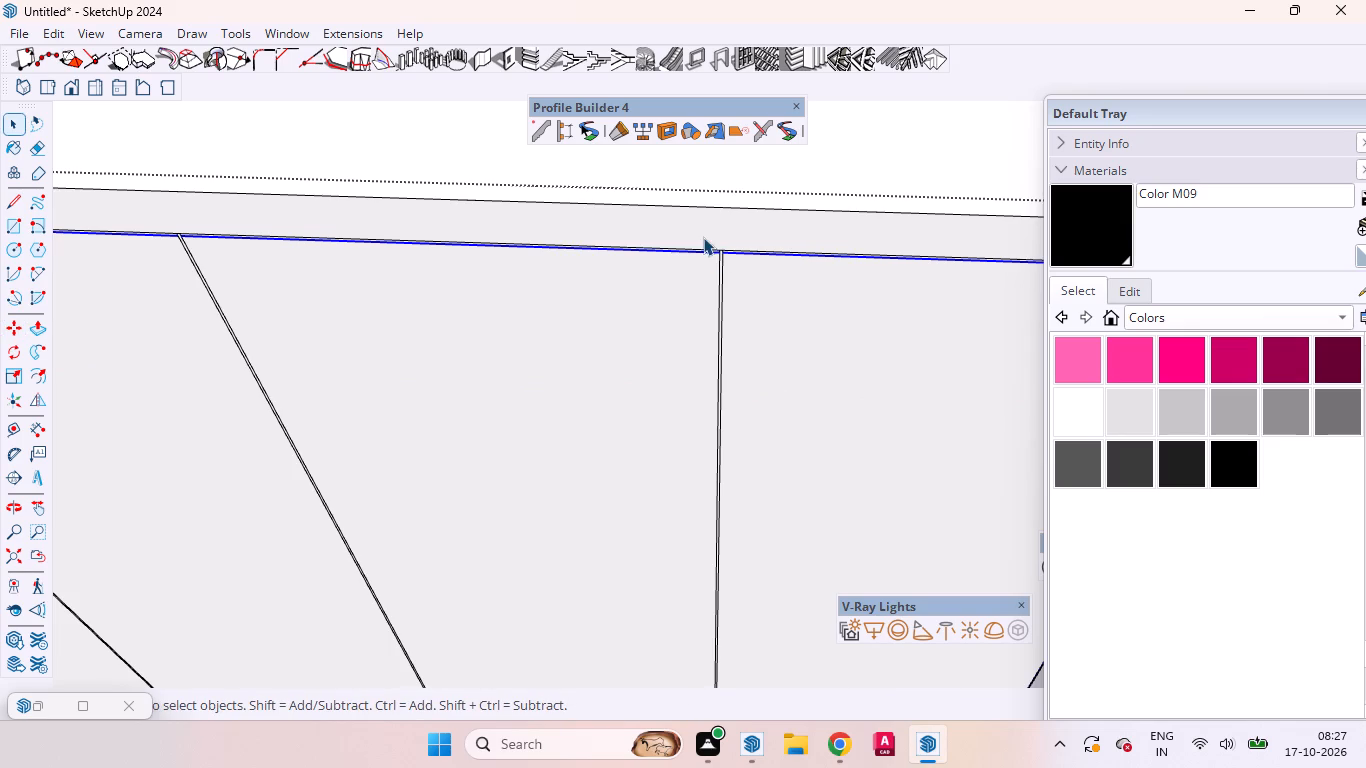
Erase the short line pieces crossing the top gap at the division between the third and fourth doors.
scroll(703, 237, up, 5)
scroll(733, 272, down, 2)
scroll(733, 272, up, 2)
scroll(733, 272, down, 4)
scroll(733, 272, up, 6)
scroll(734, 265, down, 4)
scroll(734, 265, up, 12)
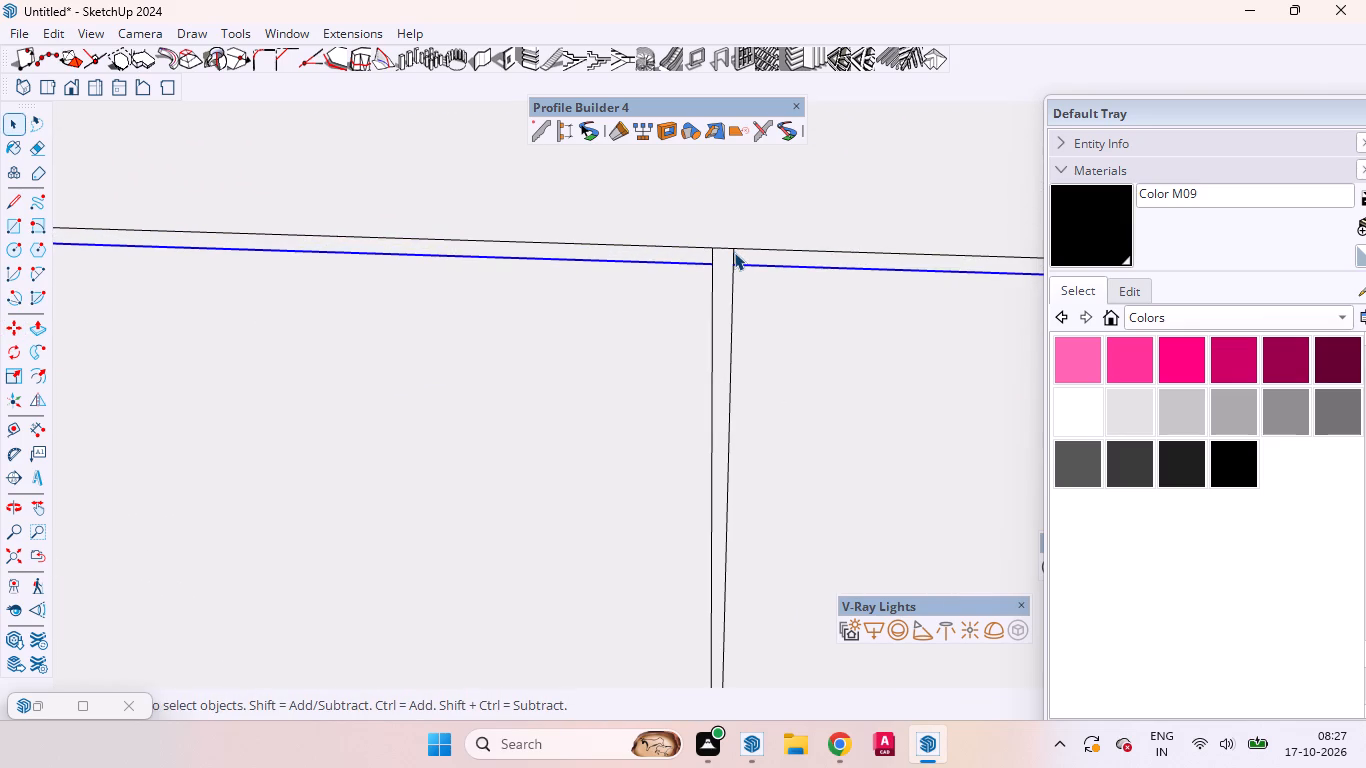
click(734, 252)
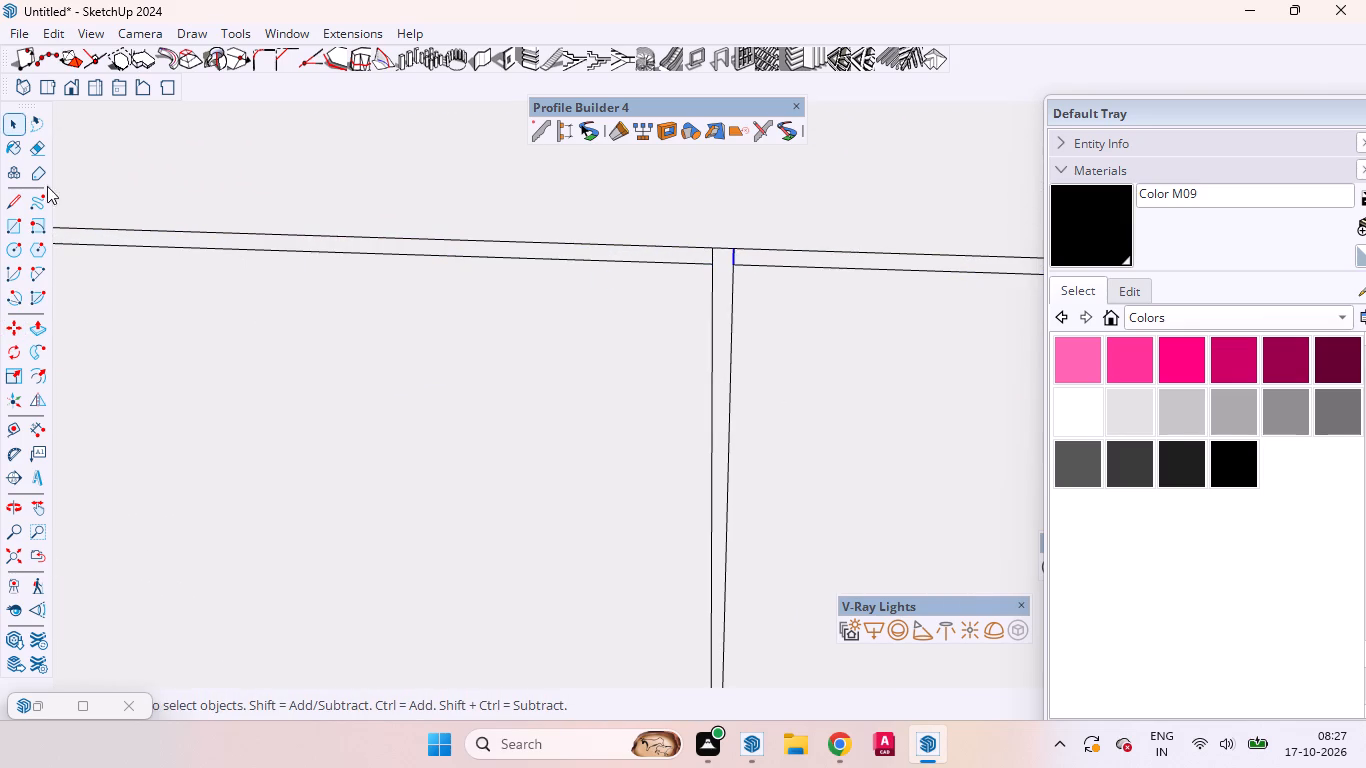
click(30, 142)
scroll(763, 274, up, 5)
scroll(761, 273, down, 1)
scroll(738, 262, up, 9)
scroll(719, 238, down, 2)
scroll(719, 238, up, 3)
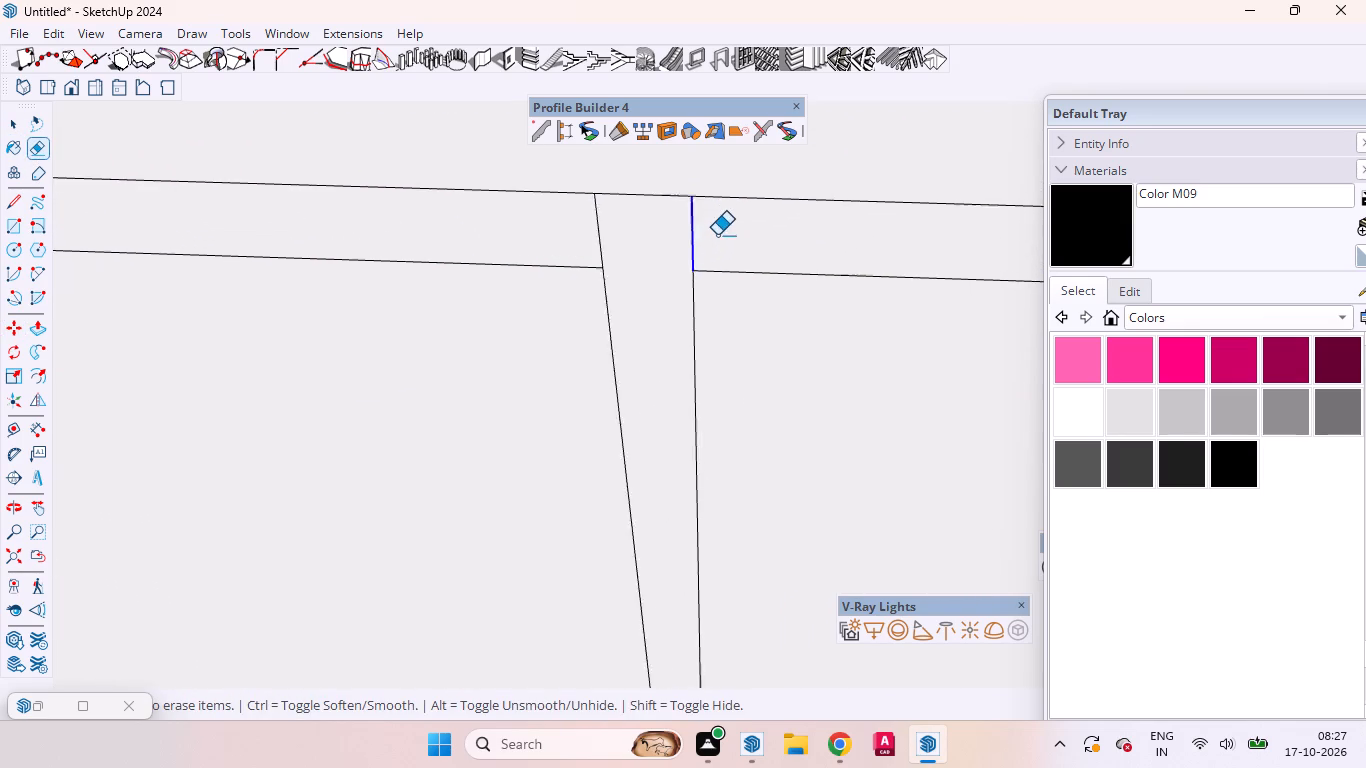
scroll(717, 235, up, 5)
drag(714, 236, 473, 222)
Erase the short line pieces crossing the top gap at the division between the second and third doors.
scroll(785, 258, down, 3)
scroll(800, 254, up, 1)
scroll(800, 254, down, 2)
scroll(804, 252, up, 1)
scroll(778, 264, down, 6)
scroll(737, 275, up, 2)
scroll(737, 276, down, 4)
scroll(737, 276, up, 1)
scroll(737, 276, down, 13)
scroll(747, 293, up, 1)
scroll(749, 293, down, 3)
scroll(758, 293, up, 3)
scroll(770, 293, down, 6)
scroll(712, 283, up, 2)
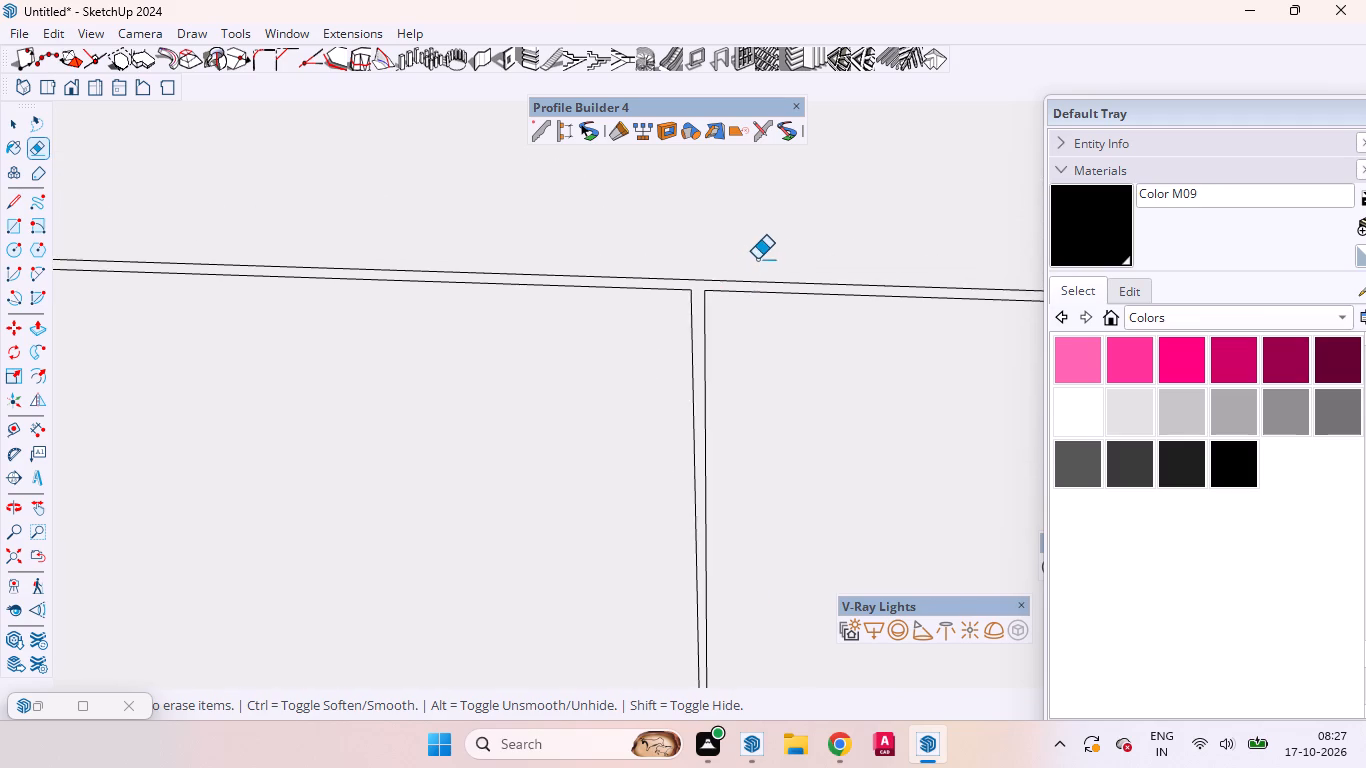
scroll(757, 259, down, 20)
scroll(757, 259, down, 9)
scroll(736, 244, up, 1)
scroll(578, 270, up, 5)
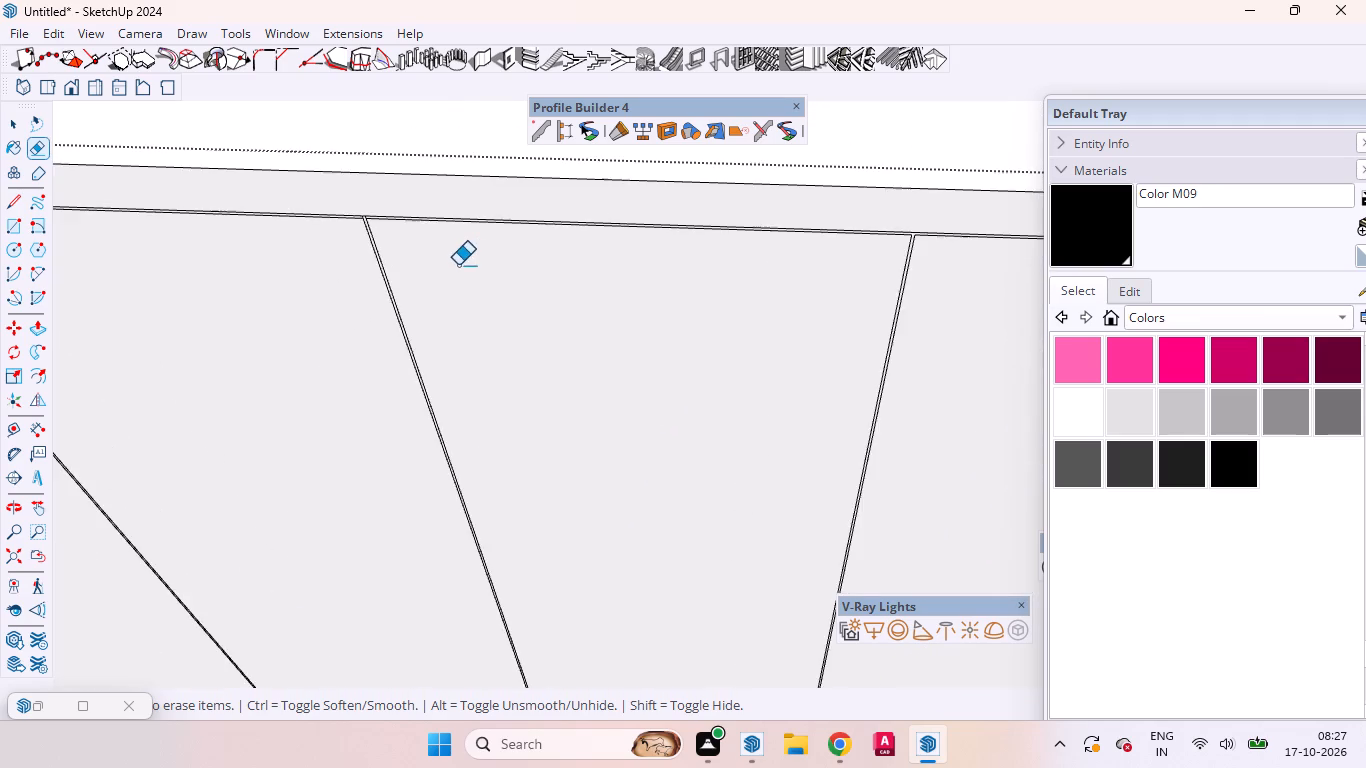
scroll(458, 265, up, 4)
scroll(417, 245, down, 5)
scroll(408, 241, up, 20)
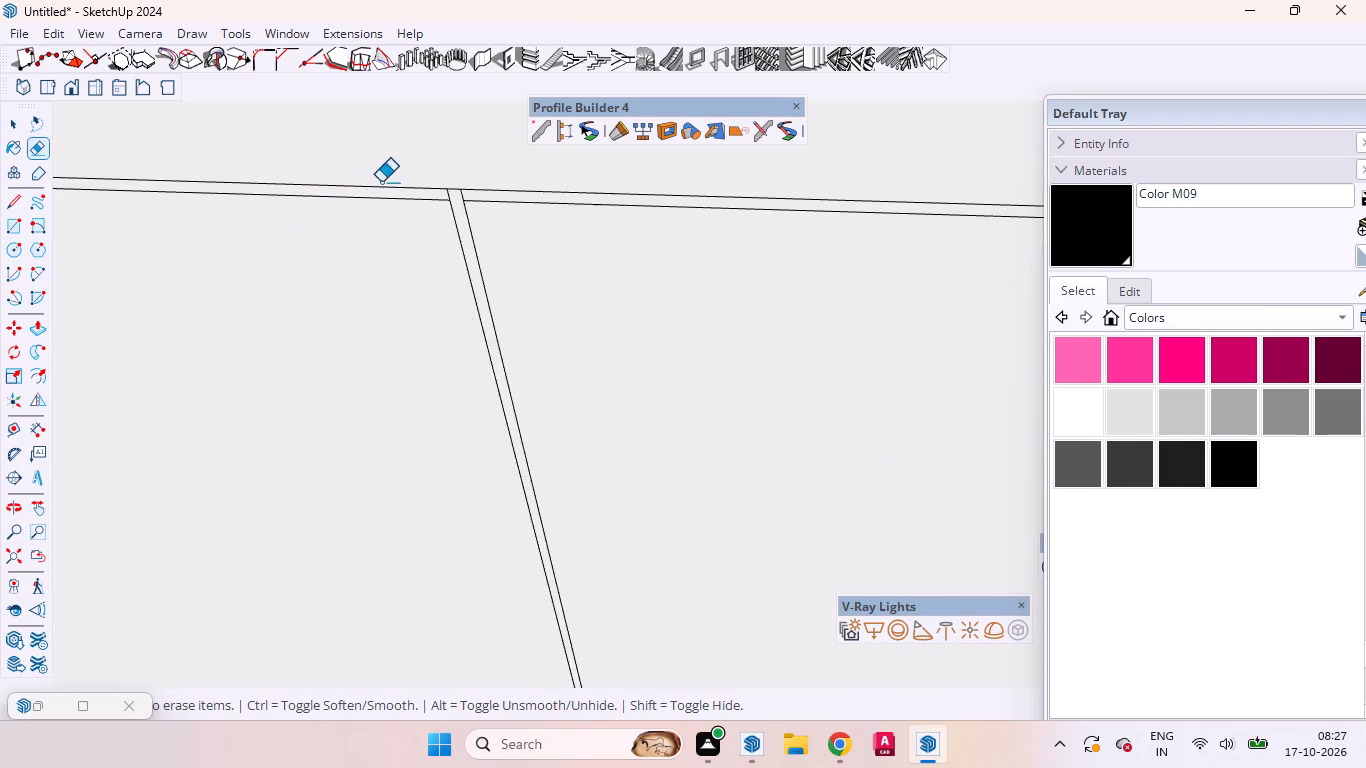
scroll(381, 182, up, 20)
scroll(381, 182, up, 1)
drag(626, 172, 424, 151)
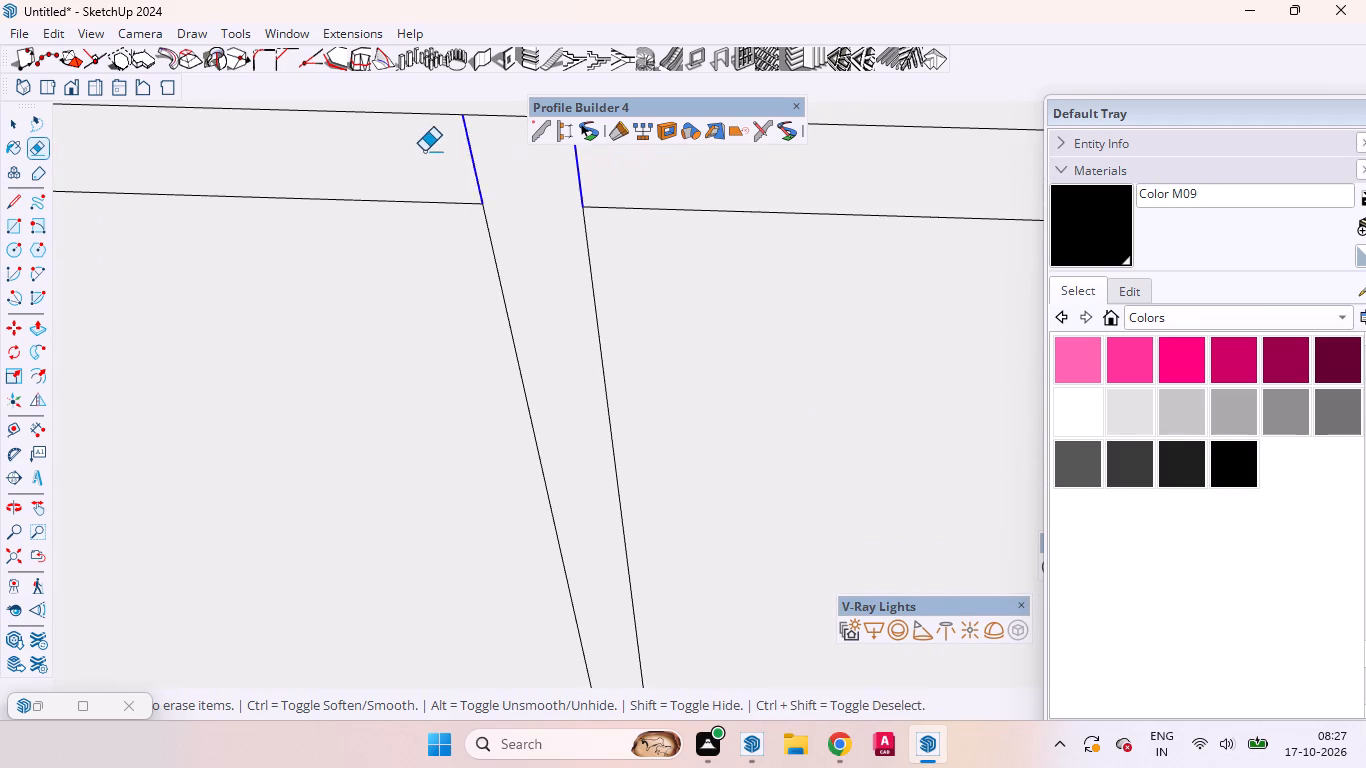
drag(424, 151, 420, 151)
Erase the short line pieces crossing the top gap at the division between the first and second doors.
scroll(783, 295, down, 15)
scroll(690, 268, up, 1)
scroll(693, 269, down, 9)
scroll(792, 242, up, 1)
scroll(768, 227, down, 7)
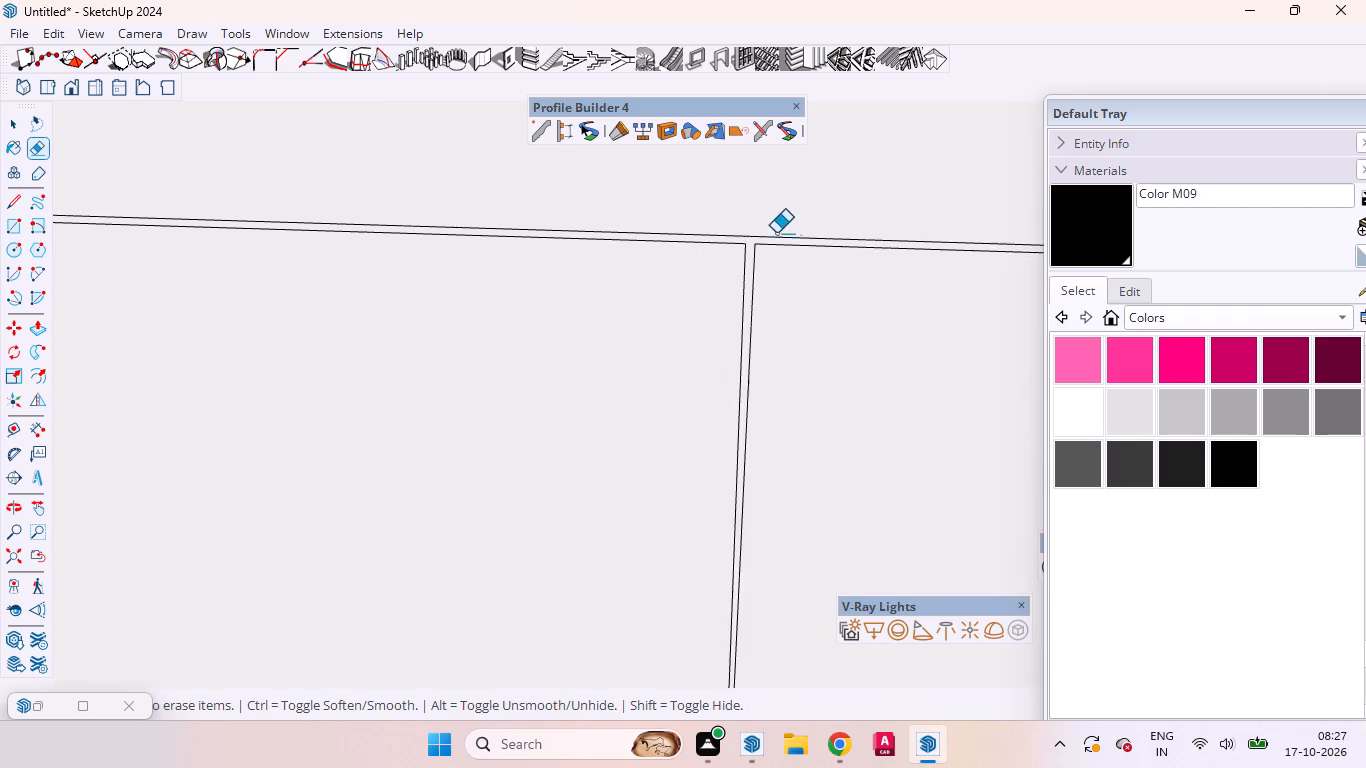
scroll(776, 233, down, 15)
scroll(261, 246, up, 5)
scroll(376, 200, down, 1)
scroll(376, 199, up, 1)
scroll(379, 197, down, 1)
scroll(380, 195, up, 9)
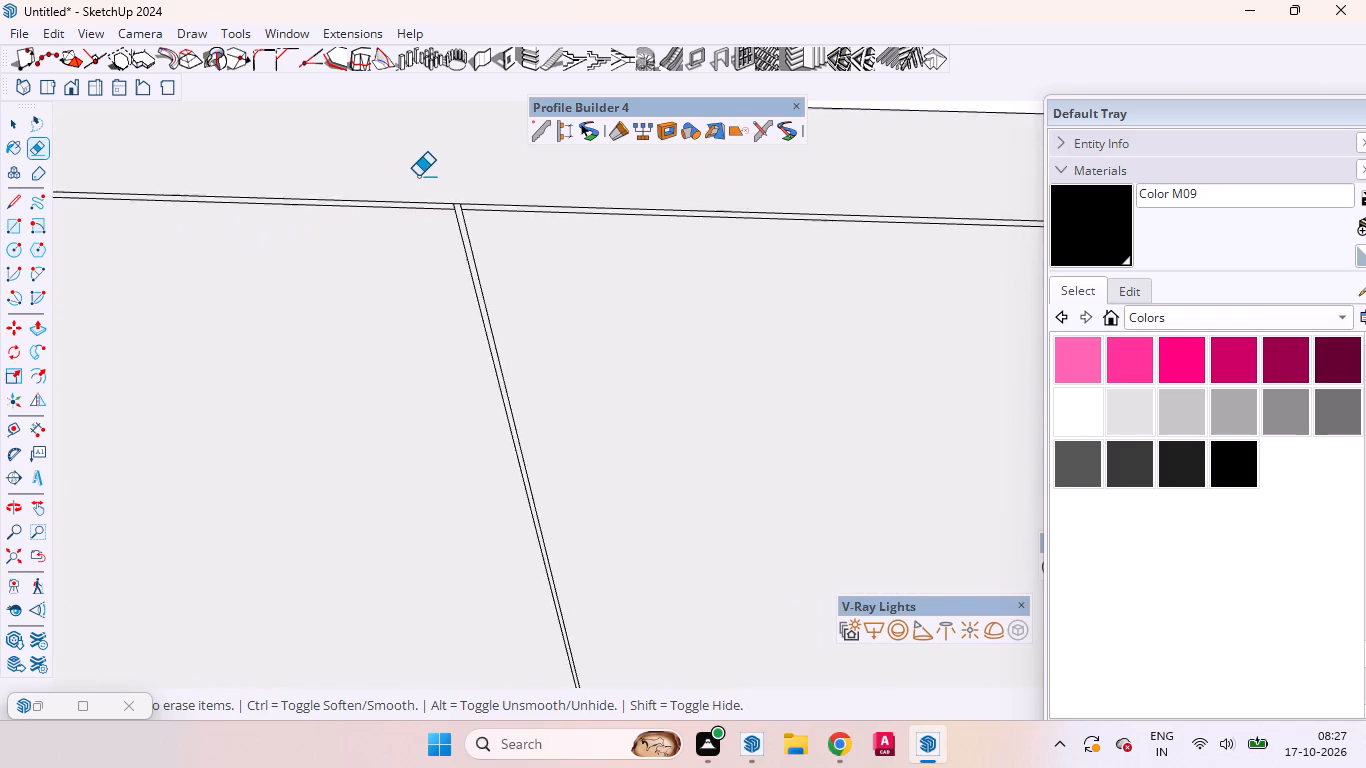
scroll(418, 176, up, 8)
scroll(440, 202, down, 1)
scroll(440, 202, up, 9)
scroll(501, 229, down, 1)
scroll(501, 229, up, 12)
drag(583, 221, 451, 207)
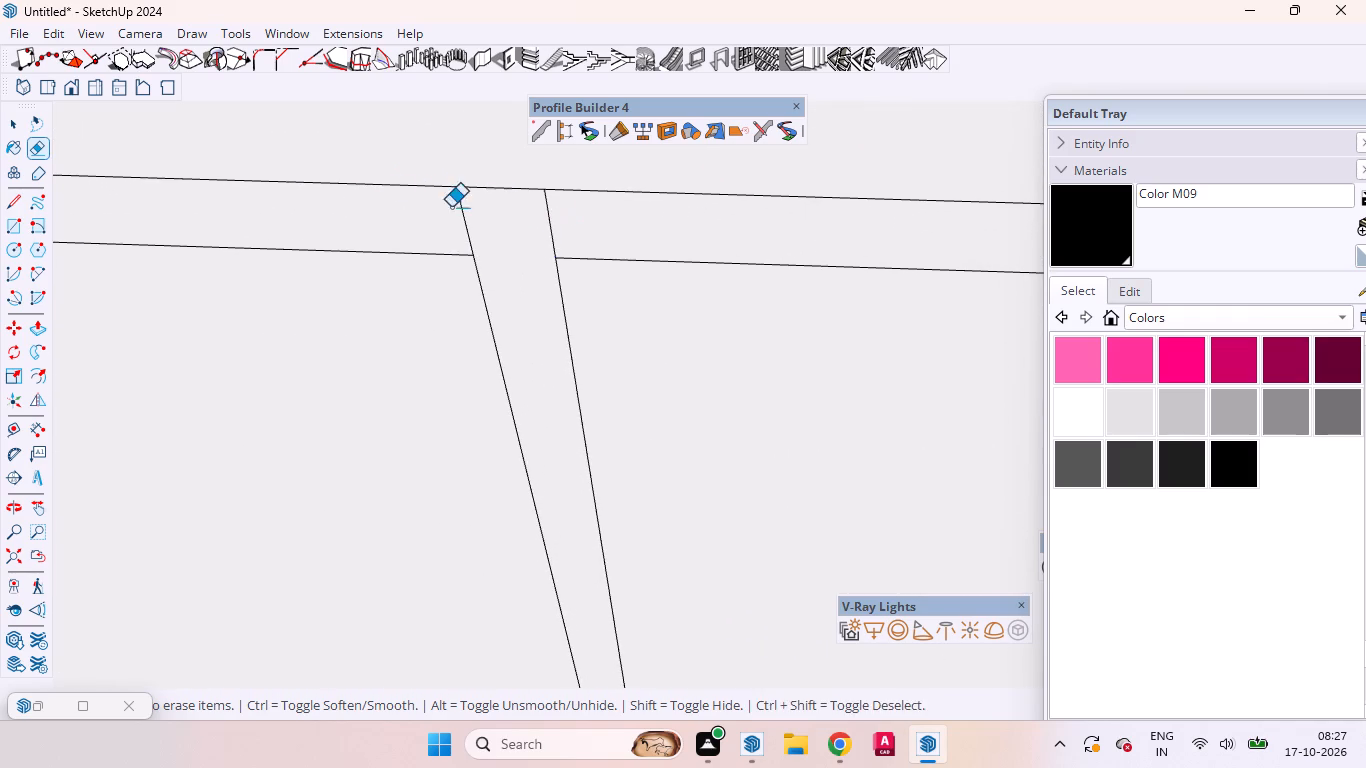
drag(451, 207, 370, 201)
Erase the short line piece crossing the gap at the first door's upper corner, beside the side frame.
scroll(759, 214, down, 12)
scroll(767, 249, up, 1)
scroll(795, 251, down, 9)
scroll(774, 239, up, 1)
scroll(659, 219, down, 6)
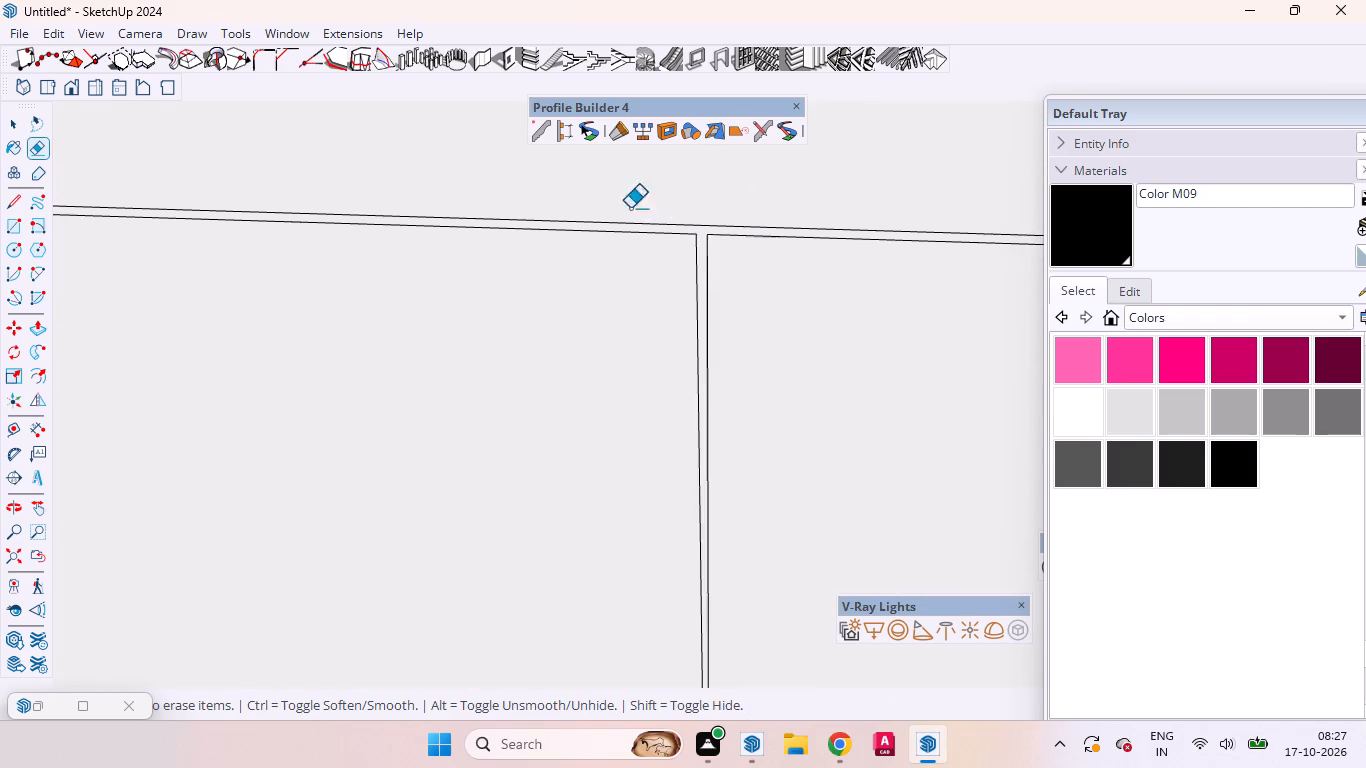
scroll(630, 208, down, 8)
scroll(692, 219, up, 2)
scroll(692, 220, down, 3)
scroll(703, 225, up, 1)
scroll(667, 229, down, 6)
scroll(286, 217, up, 15)
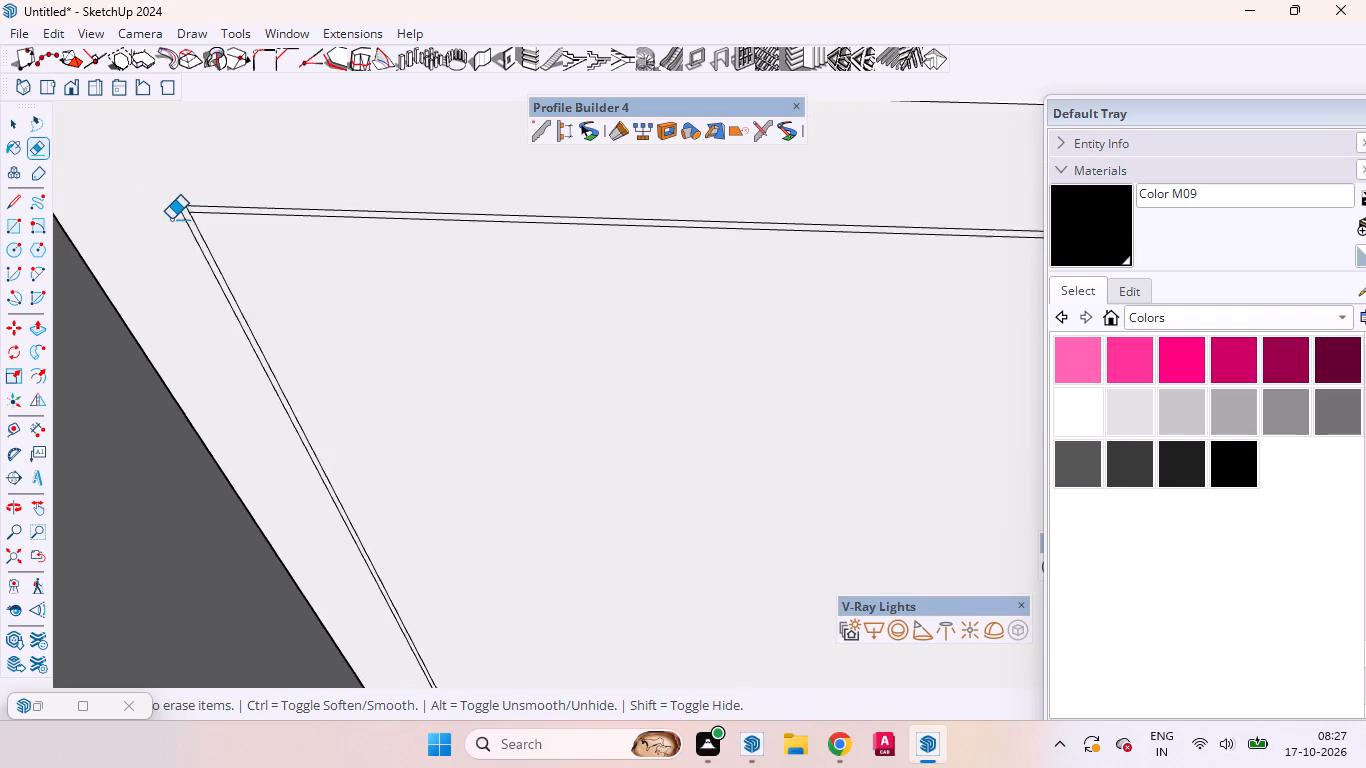
scroll(171, 219, up, 19)
scroll(194, 193, down, 2)
scroll(194, 193, up, 1)
drag(192, 187, 162, 189)
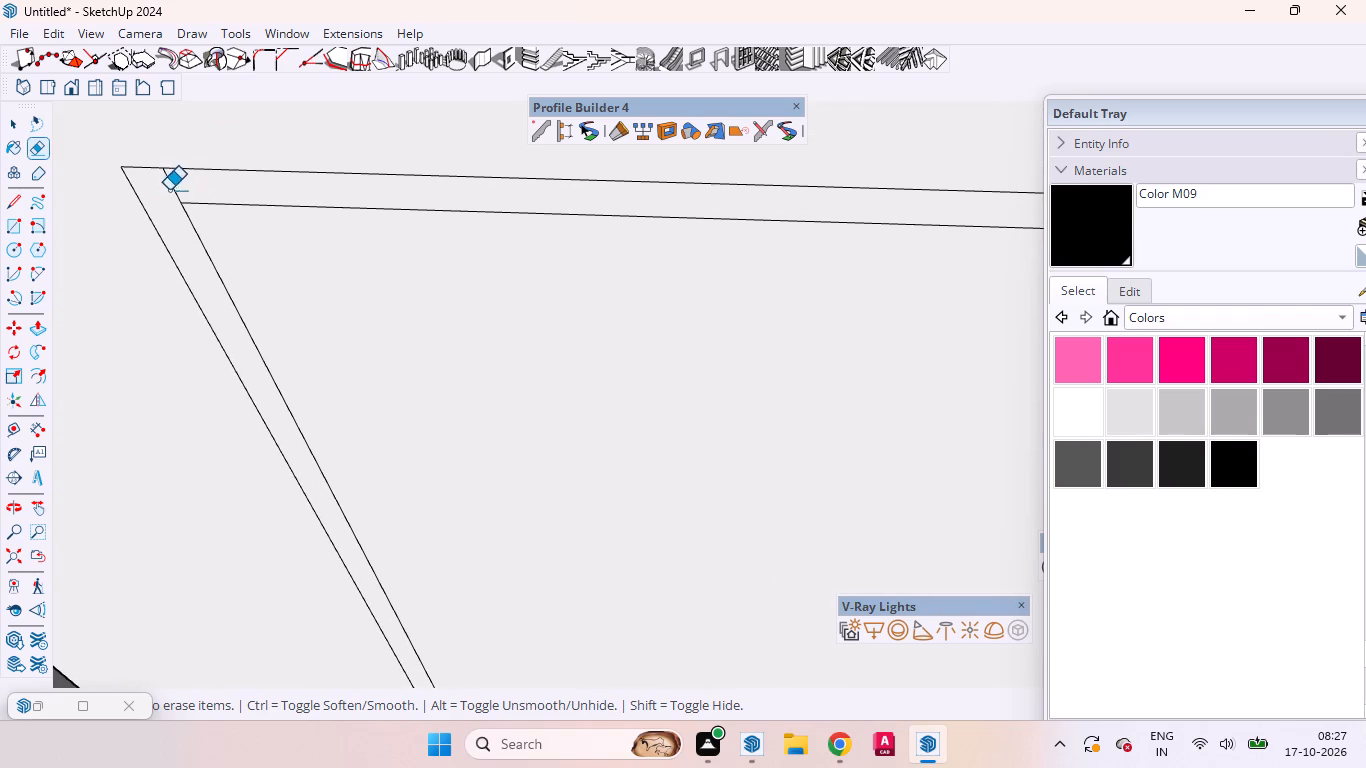
drag(197, 189, 155, 193)
Push/Pull the wardrobe's front frame face outward by 18 mm.
click(20, 130)
scroll(492, 392, down, 11)
click(498, 378)
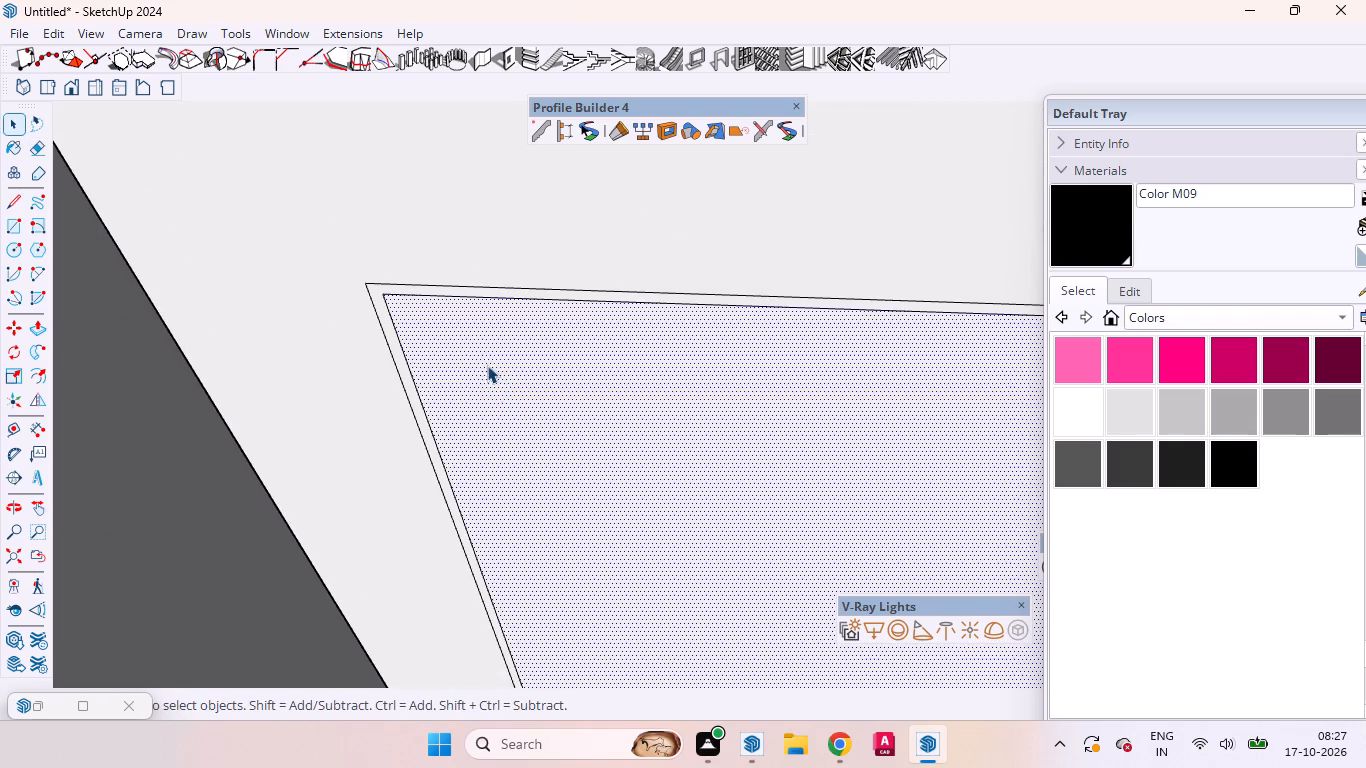
click(287, 300)
scroll(331, 275, down, 8)
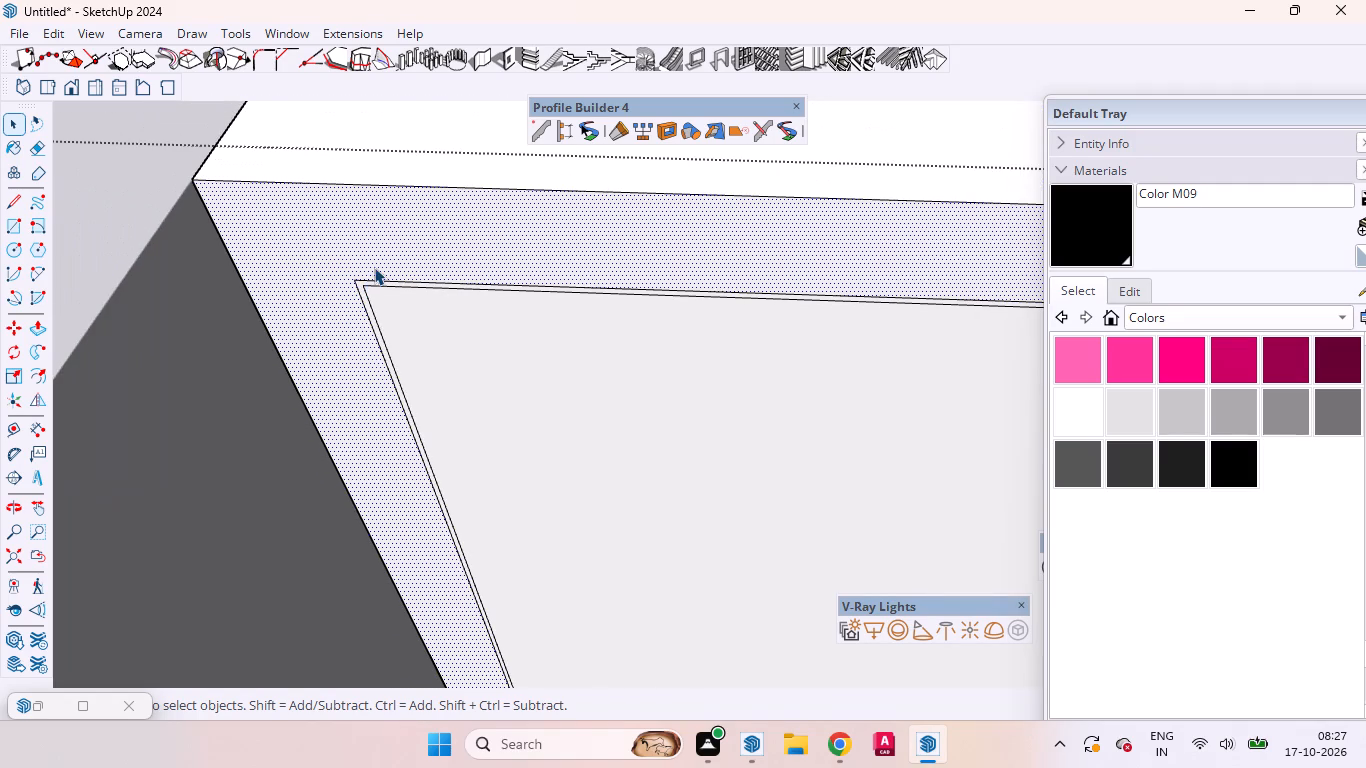
key(p)
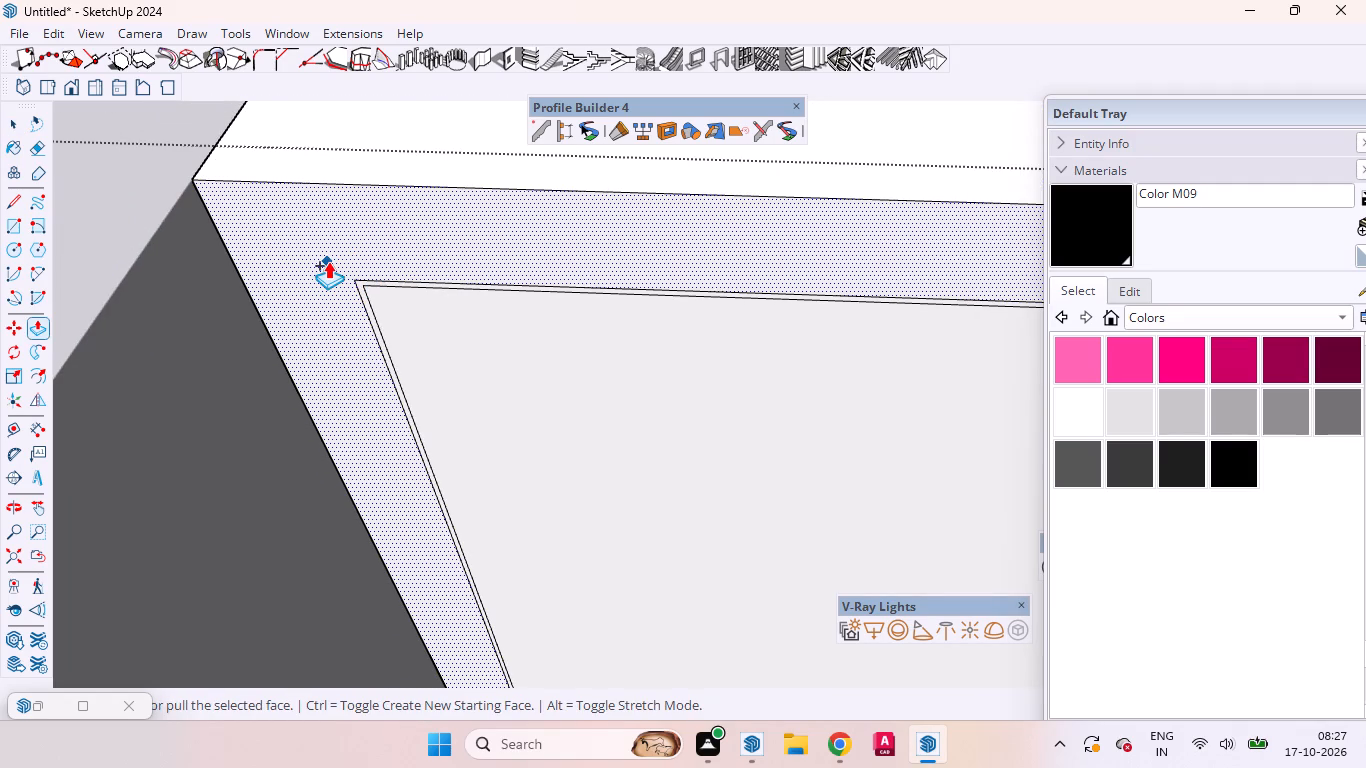
drag(323, 258, 317, 275)
text(18mm)
key(Return)
Pull the four door faces out by the same 18 mm as the frame, and close the wardrobe group.
double_click(545, 428)
scroll(342, 311, down, 12)
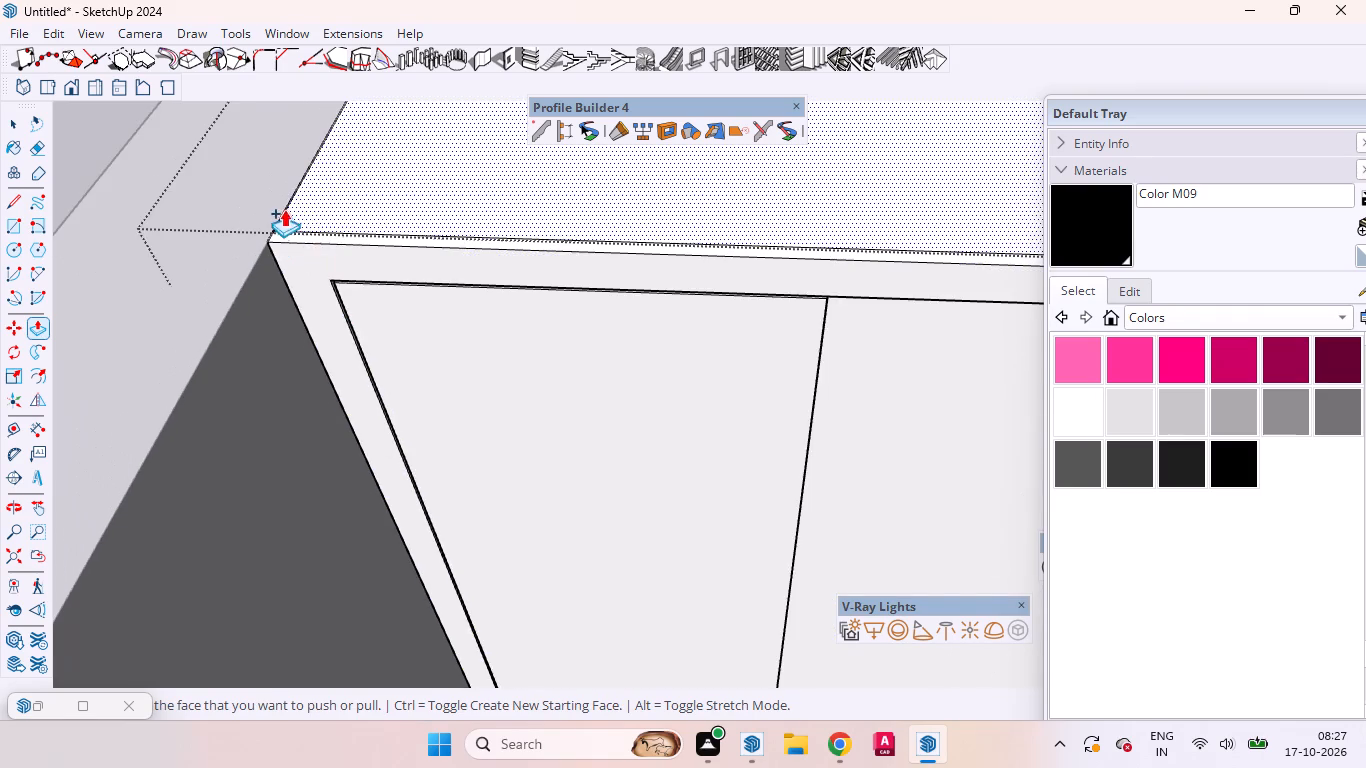
scroll(284, 209, down, 3)
scroll(285, 208, up, 3)
scroll(286, 208, down, 1)
double_click(880, 498)
scroll(404, 383, down, 17)
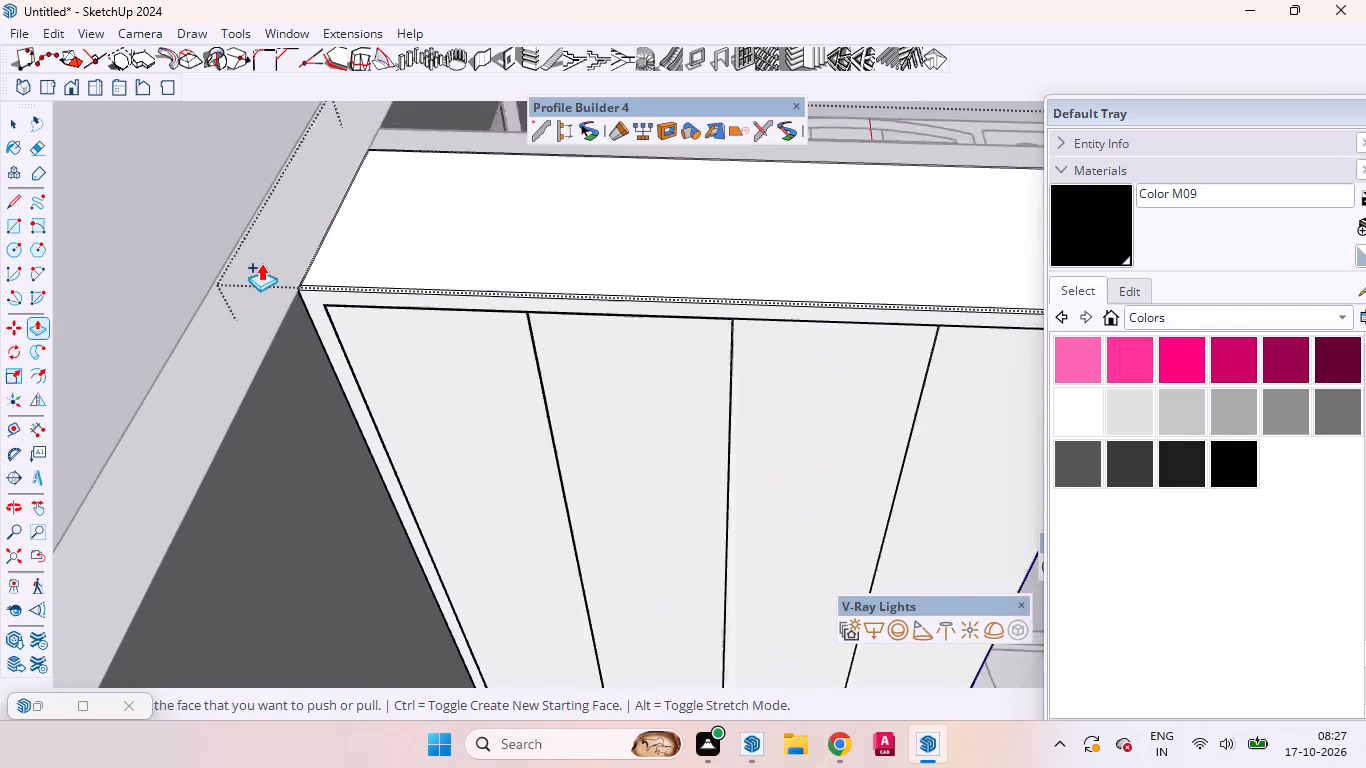
scroll(261, 263, down, 1)
double_click(655, 419)
double_click(739, 426)
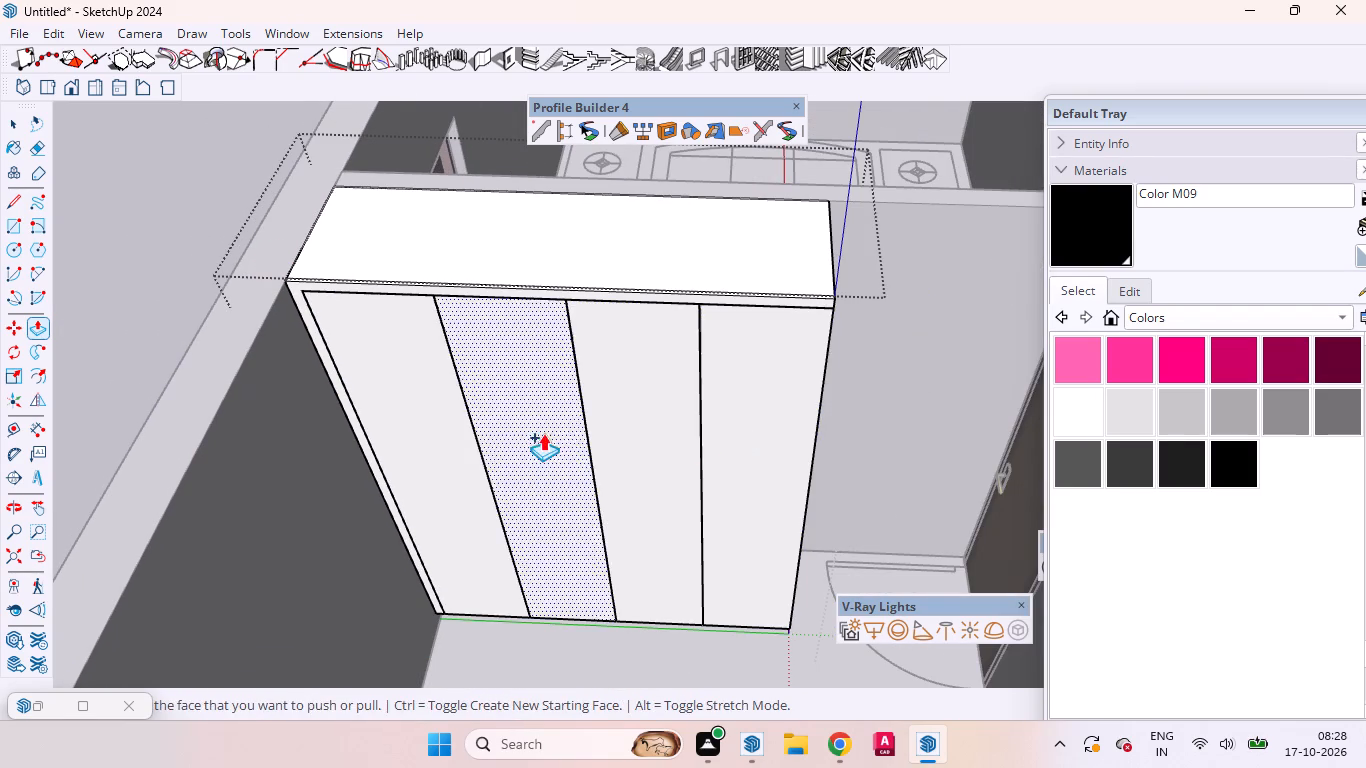
middle_drag(701, 498, 459, 531)
scroll(581, 443, up, 2)
scroll(581, 443, down, 1)
scroll(581, 443, up, 4)
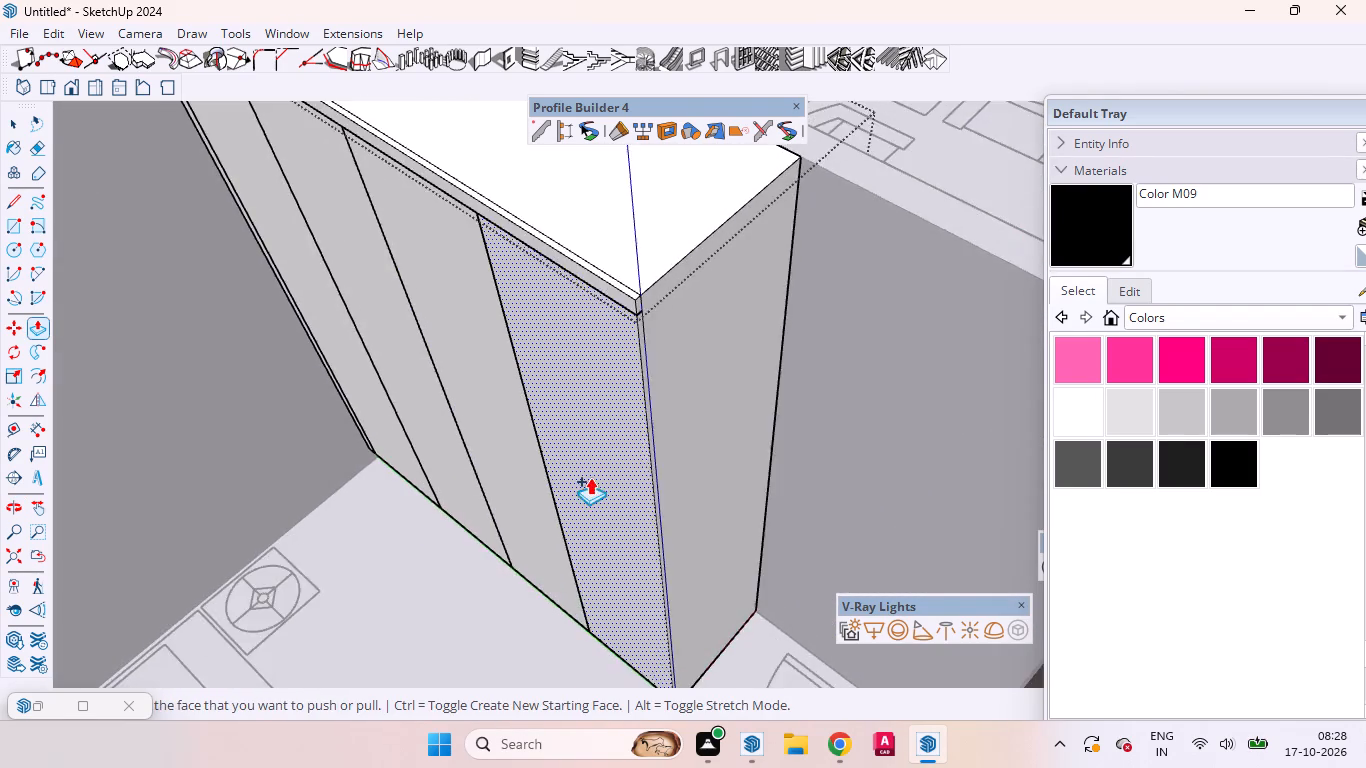
scroll(590, 477, up, 5)
middle_drag(596, 501, 788, 509)
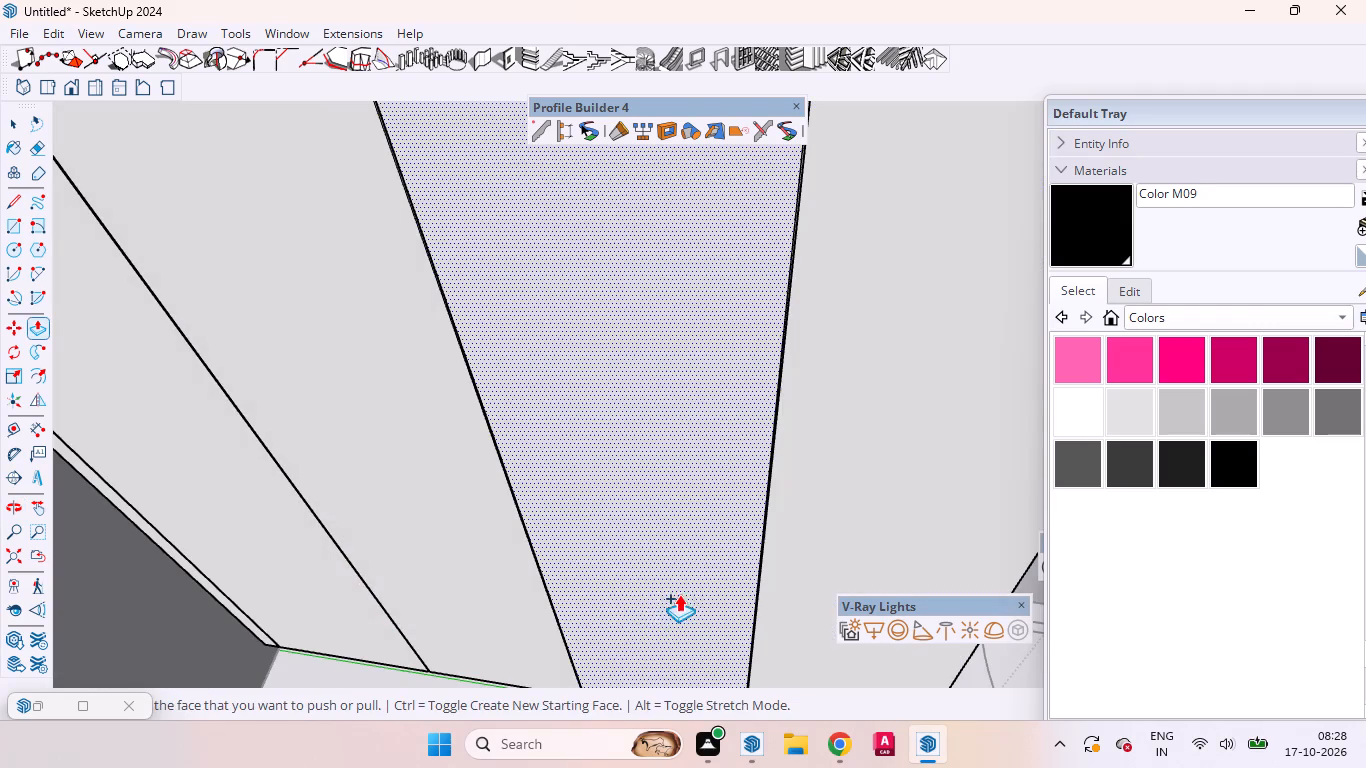
key(space)
scroll(562, 593, down, 13)
scroll(624, 467, up, 2)
scroll(624, 467, down, 1)
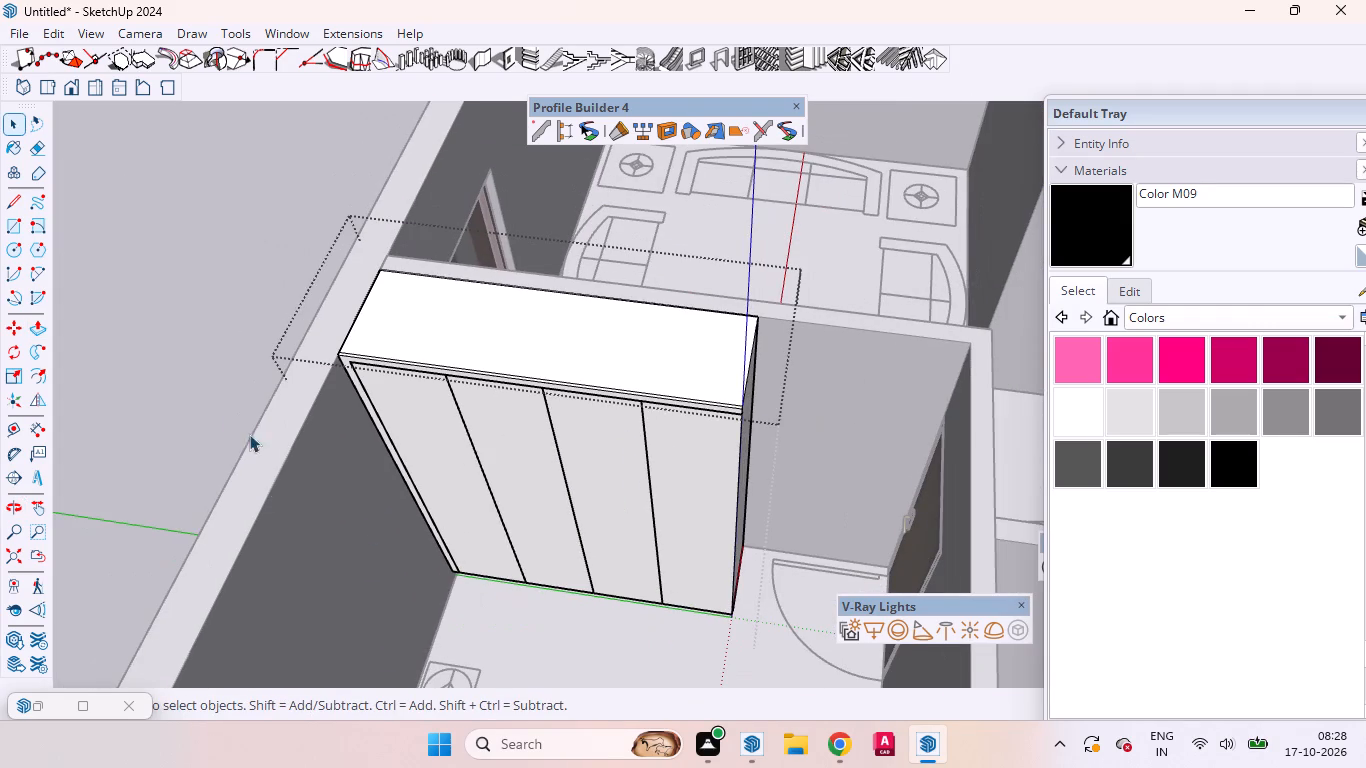
click(212, 373)
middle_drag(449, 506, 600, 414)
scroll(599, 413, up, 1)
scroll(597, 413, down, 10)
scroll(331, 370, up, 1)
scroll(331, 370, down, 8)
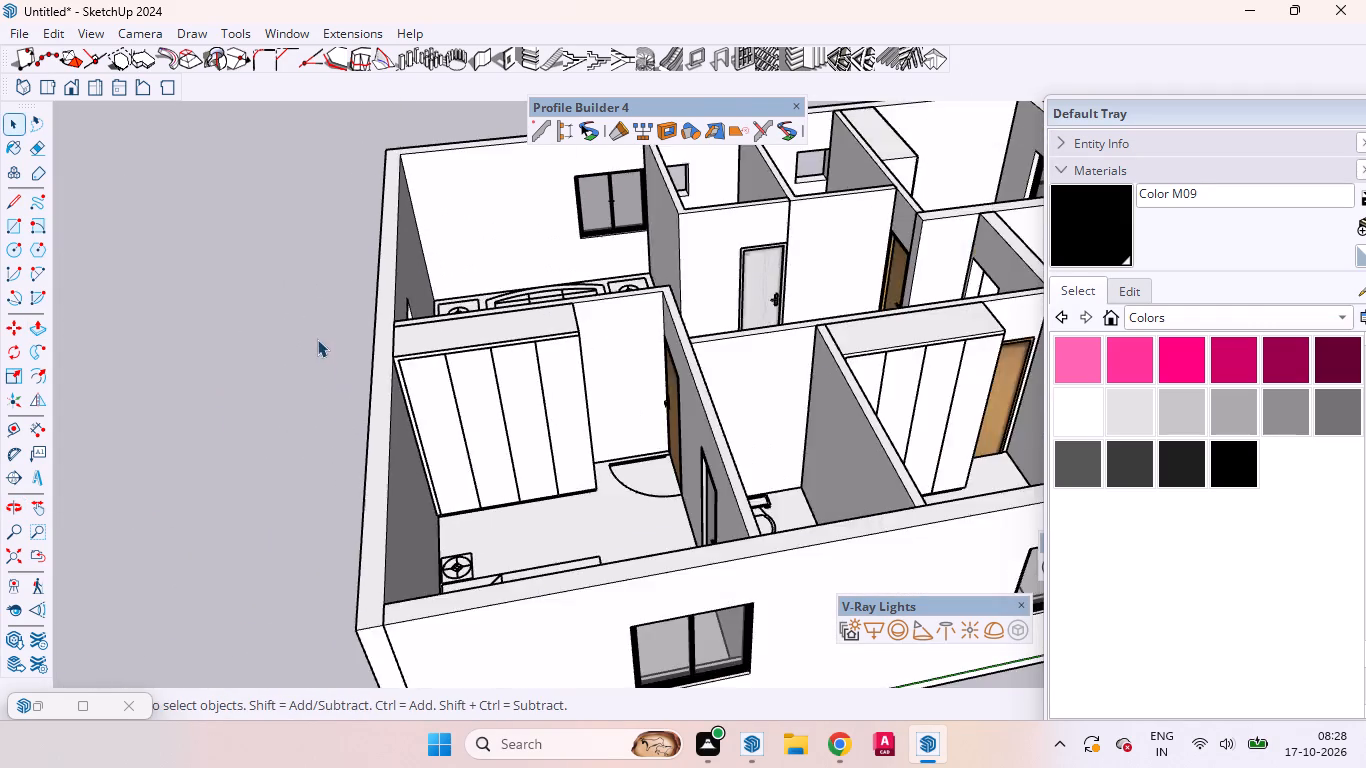
Inspect the apartment from all sides and examine the wardrobe's door fronts and top gap at the upper corner.
scroll(317, 339, down, 3)
middle_drag(816, 390, 389, 502)
middle_drag(658, 431, 490, 429)
middle_drag(526, 411, 373, 439)
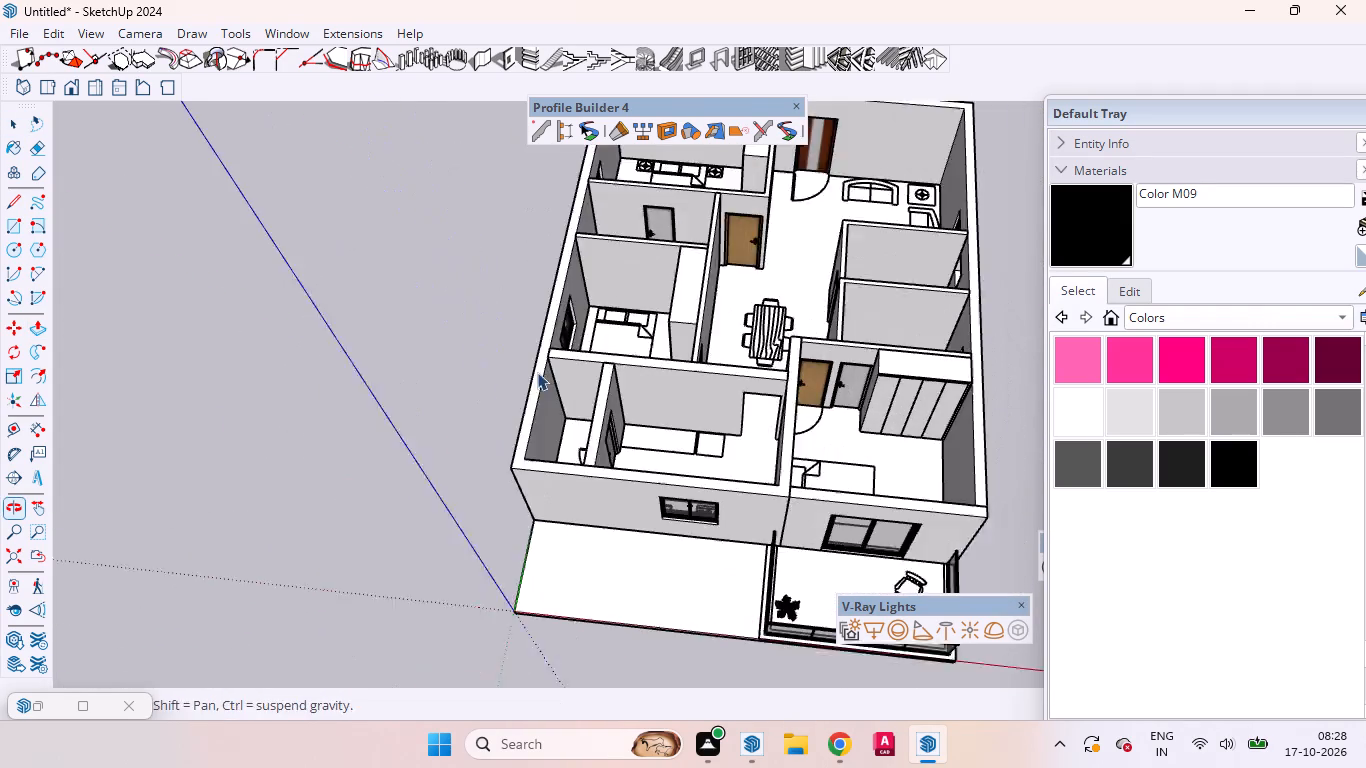
middle_drag(643, 413, 454, 384)
middle_drag(736, 371, 634, 337)
middle_drag(740, 431, 539, 373)
middle_drag(663, 417, 469, 349)
middle_drag(615, 414, 355, 364)
middle_drag(611, 388, 329, 384)
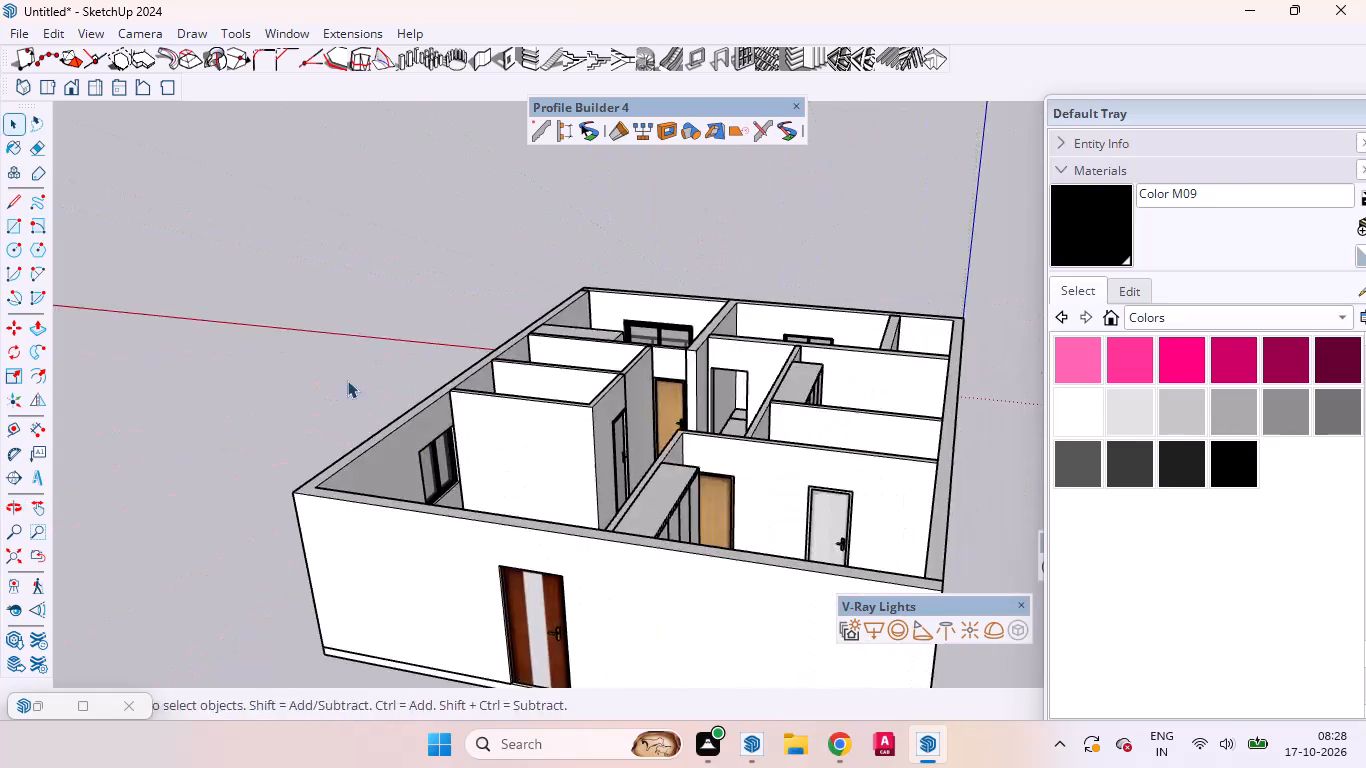
middle_drag(534, 436, 267, 449)
middle_drag(452, 448, 221, 498)
middle_drag(585, 474, 383, 484)
middle_drag(804, 486, 553, 477)
middle_drag(762, 456, 583, 428)
middle_drag(833, 444, 756, 450)
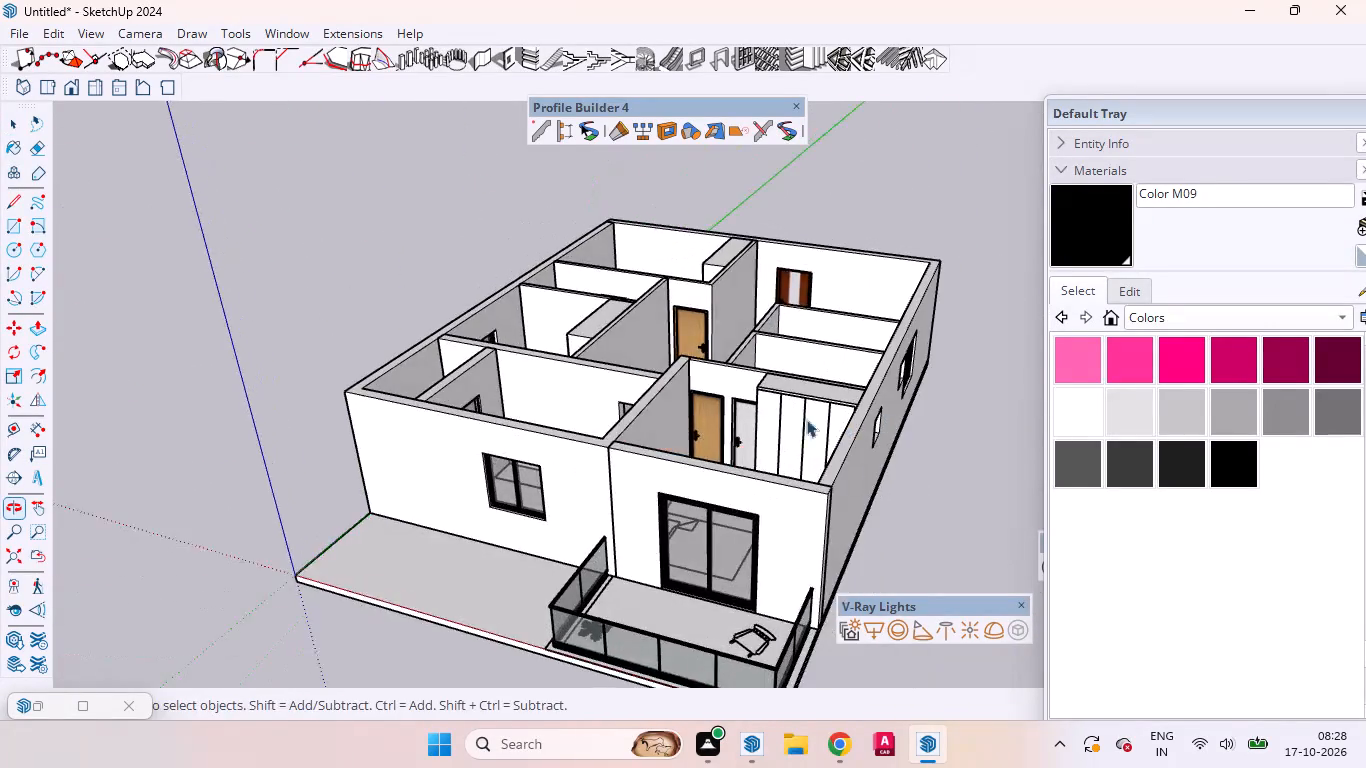
scroll(795, 419, up, 7)
scroll(755, 441, down, 2)
scroll(755, 441, up, 8)
scroll(759, 318, down, 2)
scroll(760, 307, up, 15)
scroll(724, 354, down, 2)
scroll(723, 354, up, 5)
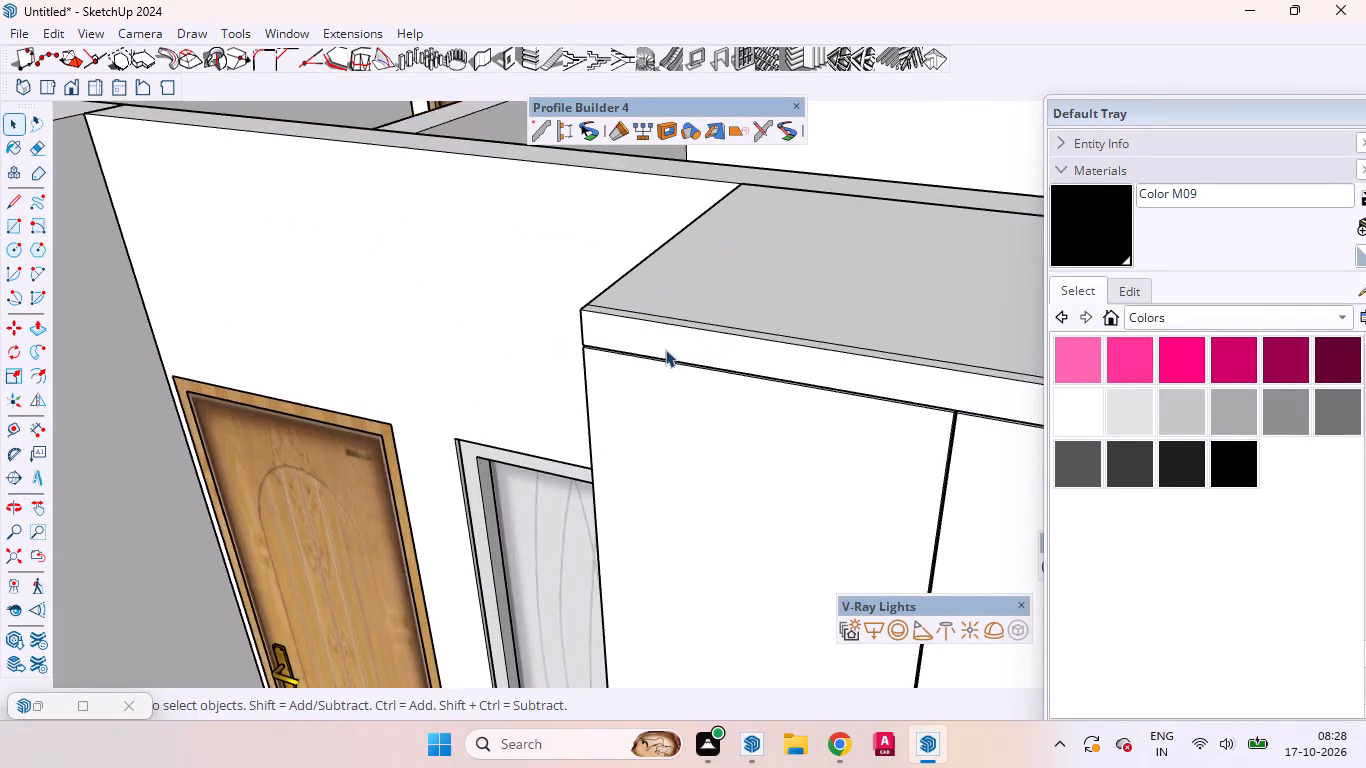
scroll(665, 349, up, 4)
scroll(639, 346, down, 4)
scroll(638, 346, up, 13)
middle_drag(541, 354, 899, 279)
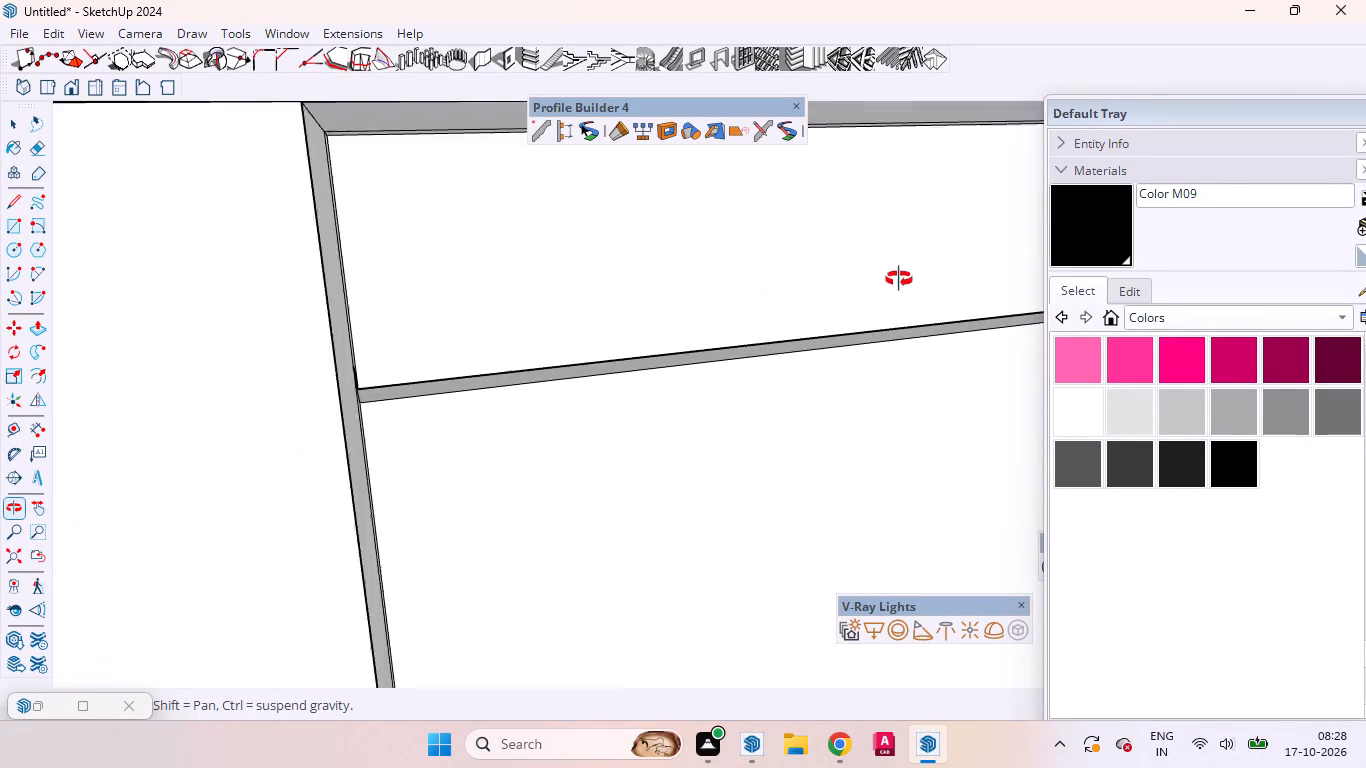
middle_drag(899, 279, 931, 279)
scroll(843, 290, up, 10)
scroll(339, 447, down, 2)
scroll(328, 462, up, 1)
scroll(328, 462, down, 2)
middle_drag(328, 462, 240, 323)
scroll(328, 462, up, 5)
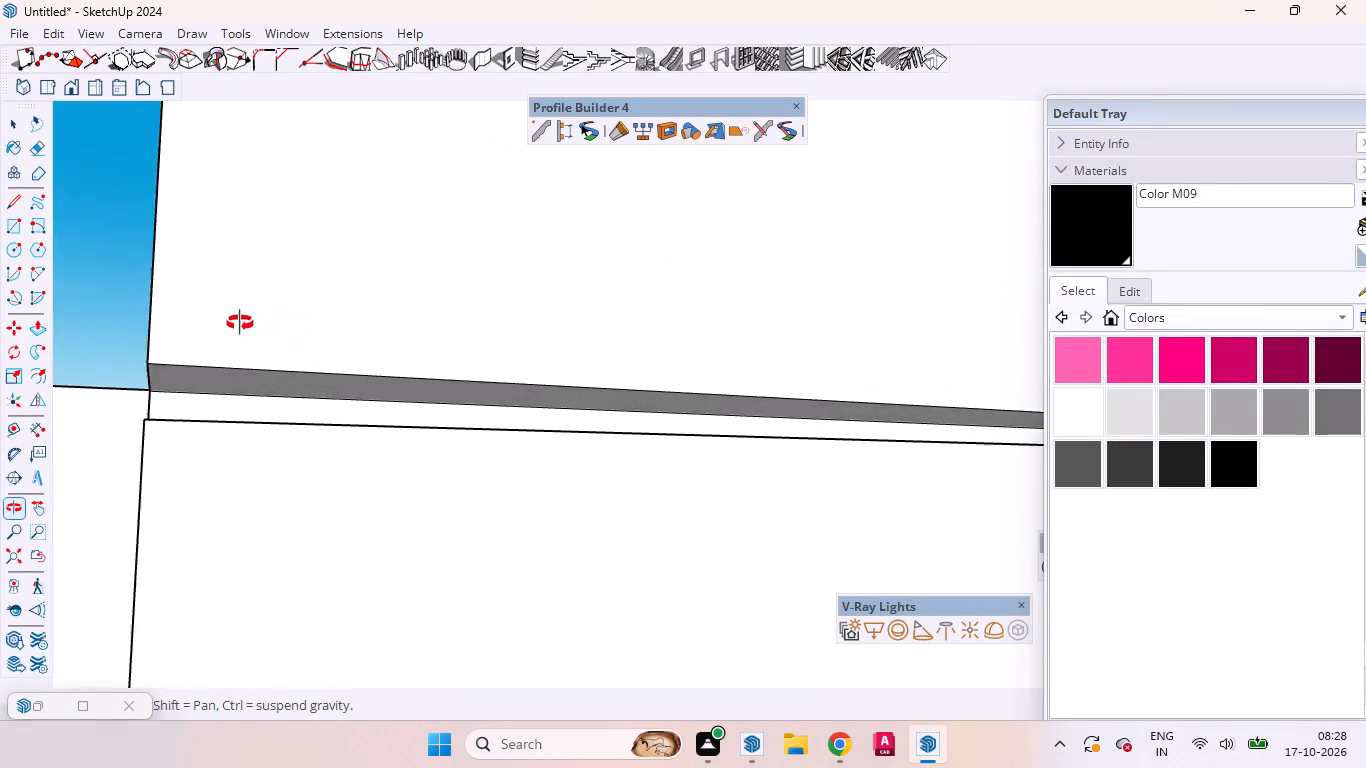
middle_drag(240, 323, 447, 429)
scroll(447, 429, down, 1)
scroll(381, 449, down, 20)
scroll(381, 449, down, 1)
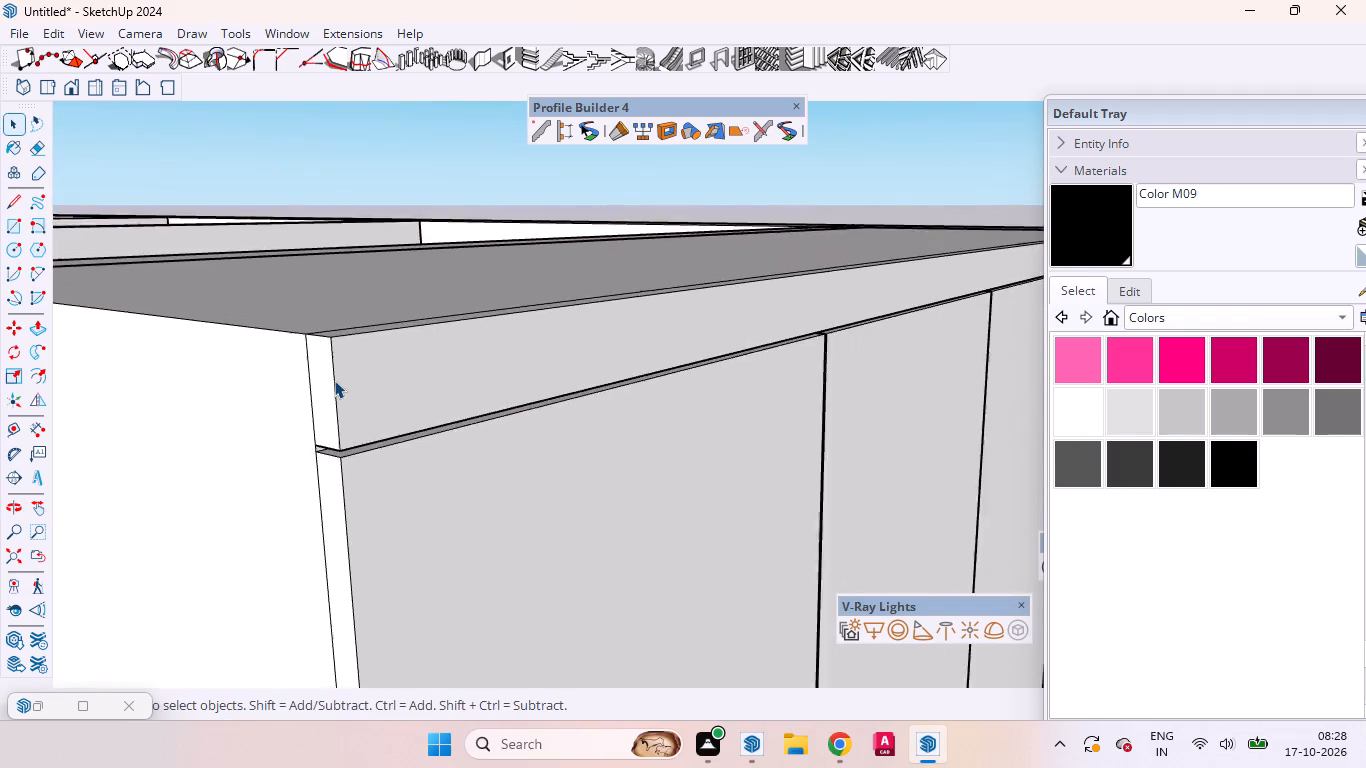
scroll(334, 380, down, 7)
scroll(336, 366, up, 1)
scroll(336, 368, down, 20)
scroll(413, 374, down, 9)
scroll(469, 423, up, 1)
scroll(470, 426, down, 1)
Review the overall apartment layout and the wardrobes in each bedroom from above.
middle_drag(475, 440, 130, 684)
scroll(159, 610, up, 3)
scroll(192, 575, down, 1)
scroll(575, 346, up, 2)
scroll(578, 345, down, 10)
scroll(338, 355, up, 4)
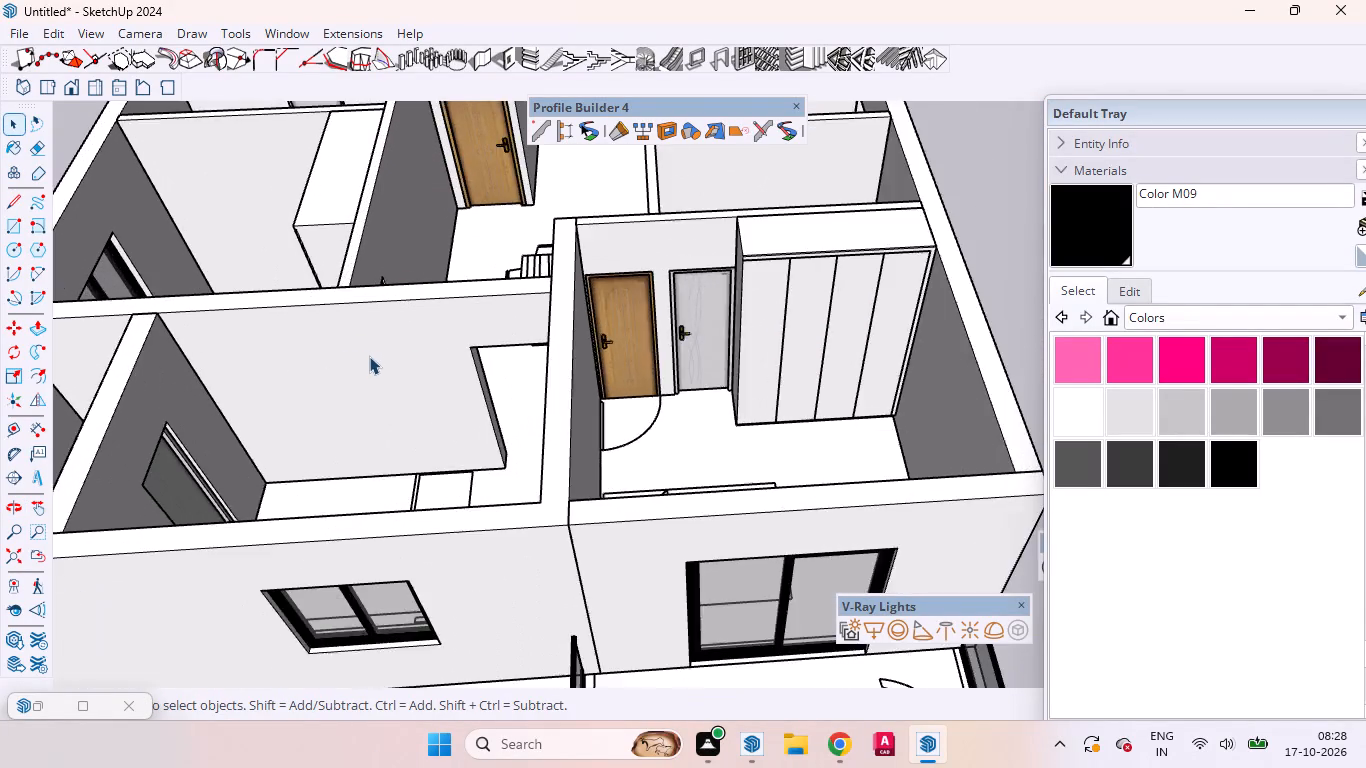
scroll(369, 356, up, 4)
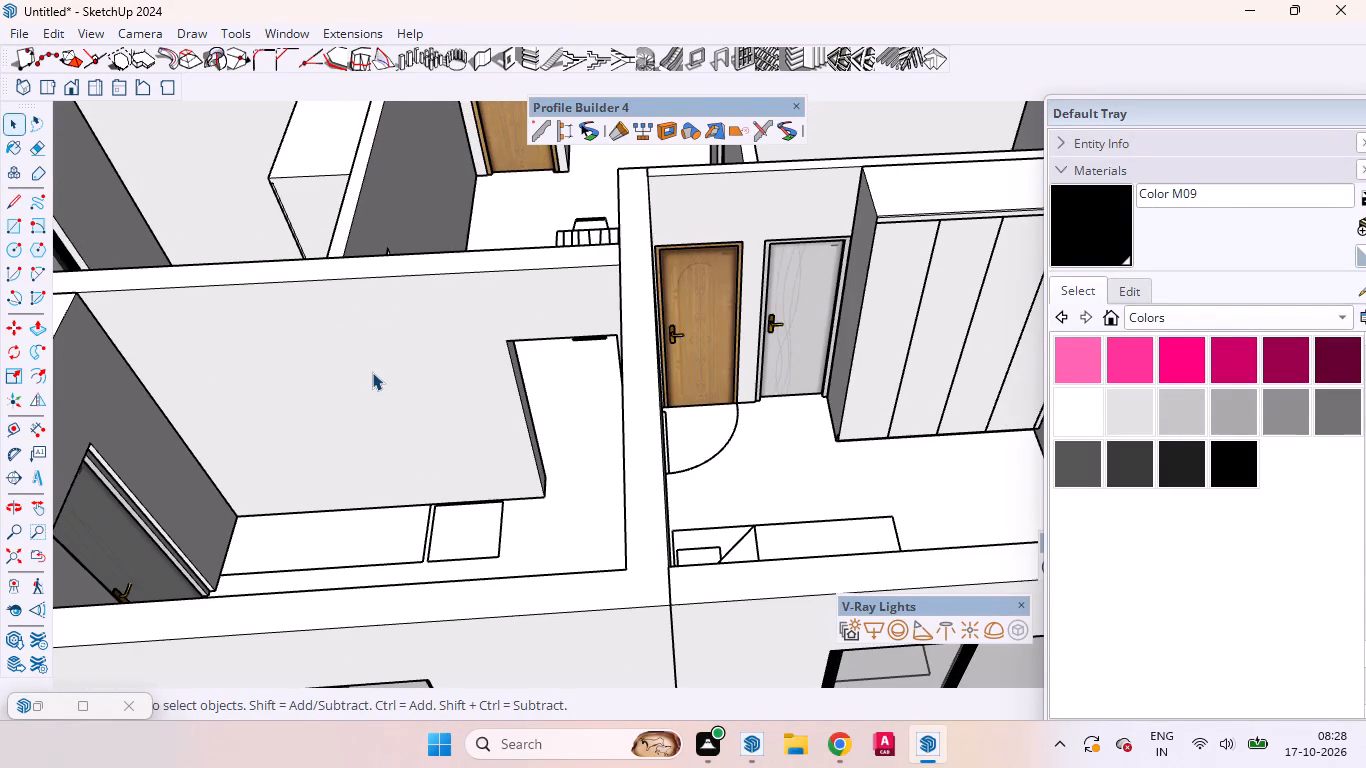
scroll(372, 372, down, 3)
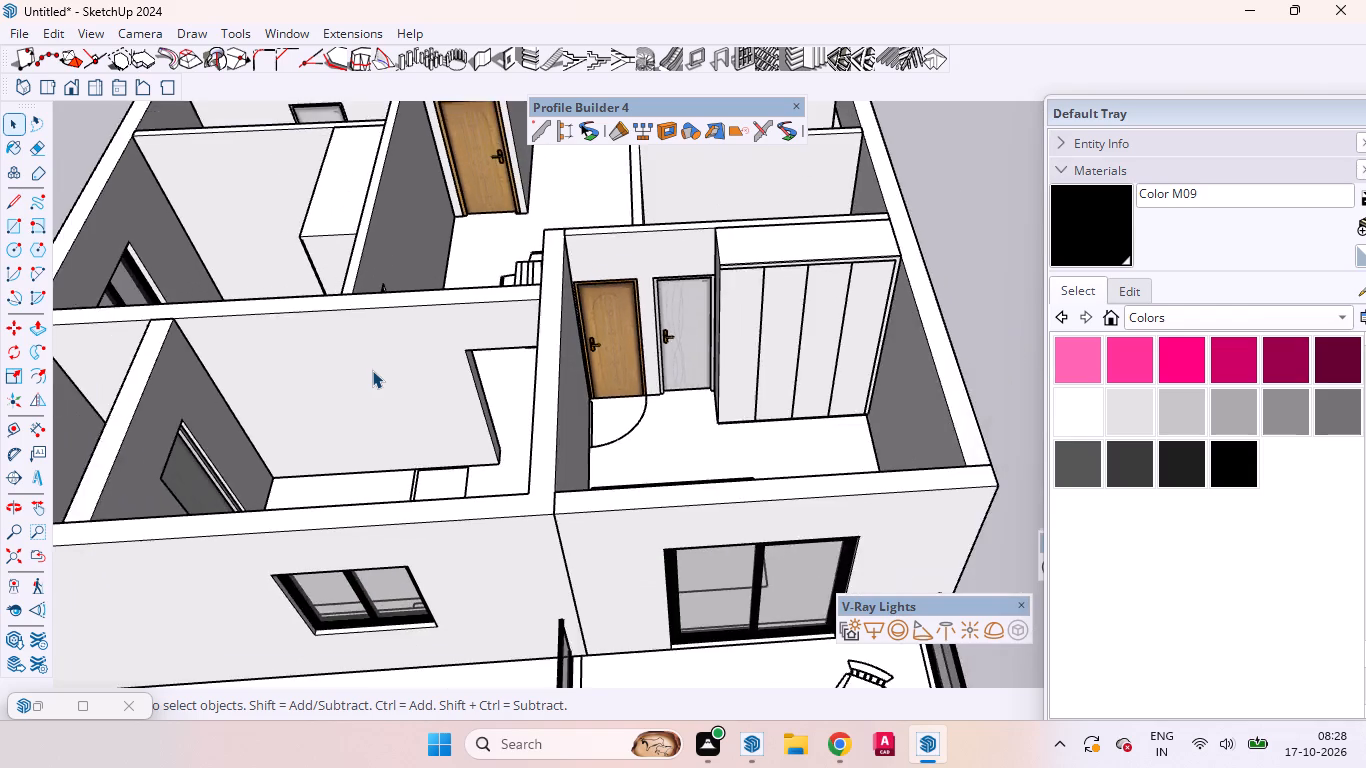
scroll(372, 370, down, 8)
scroll(455, 358, down, 2)
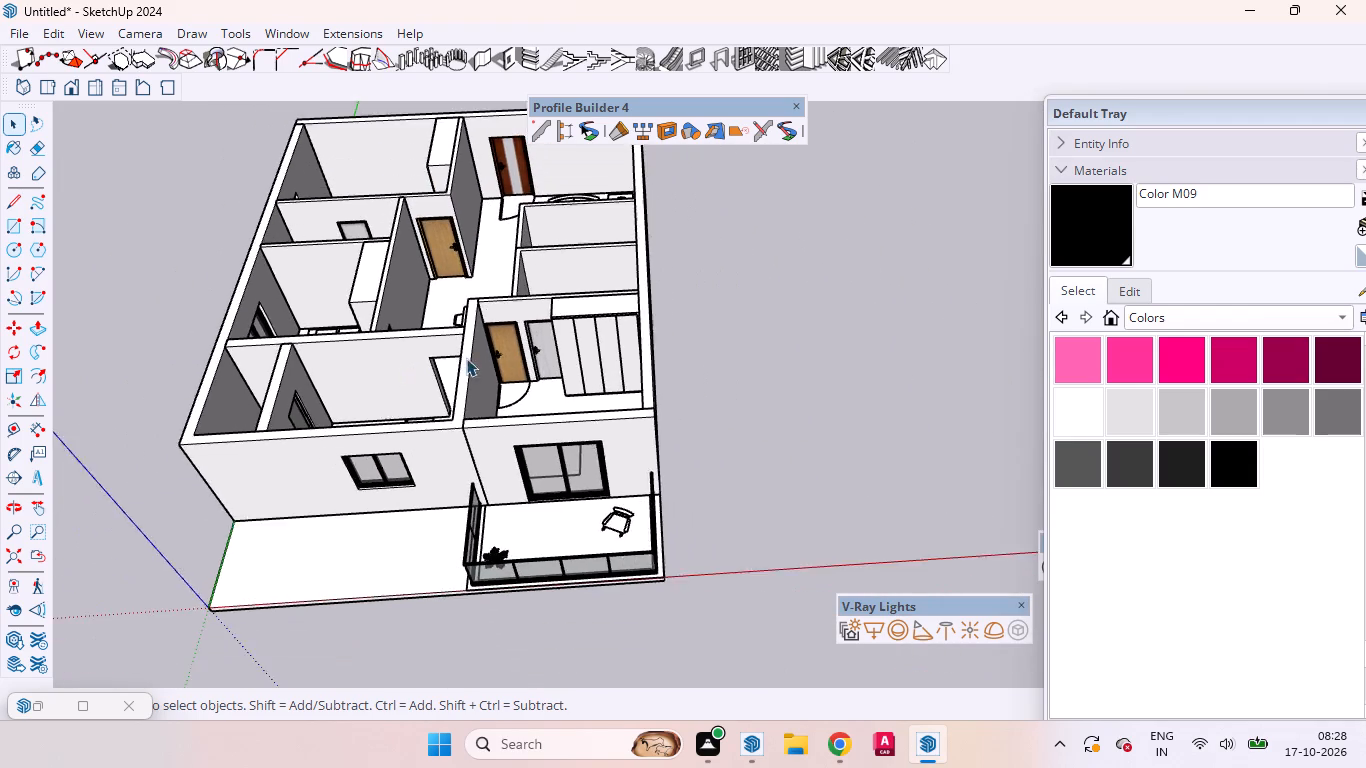
scroll(466, 358, down, 4)
scroll(270, 361, up, 7)
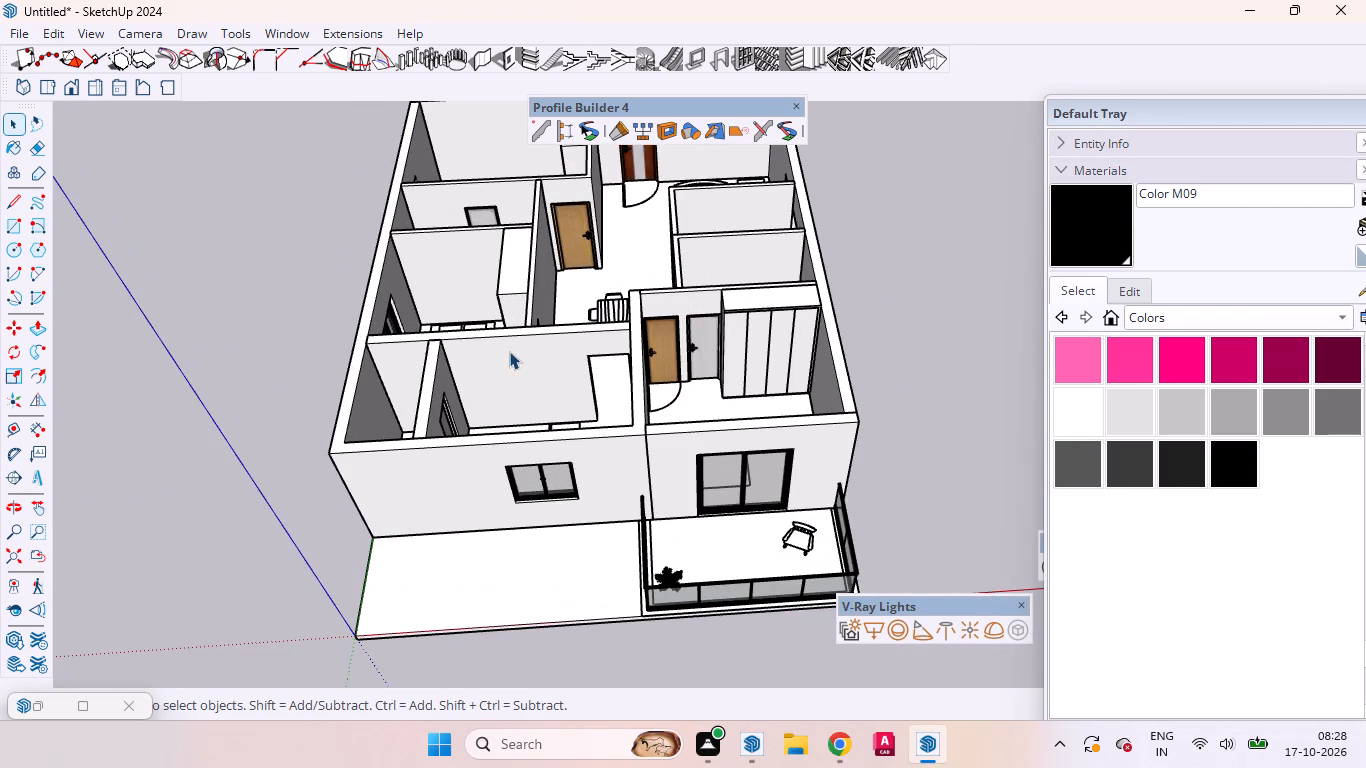
middle_drag(513, 358, 454, 512)
scroll(465, 464, down, 5)
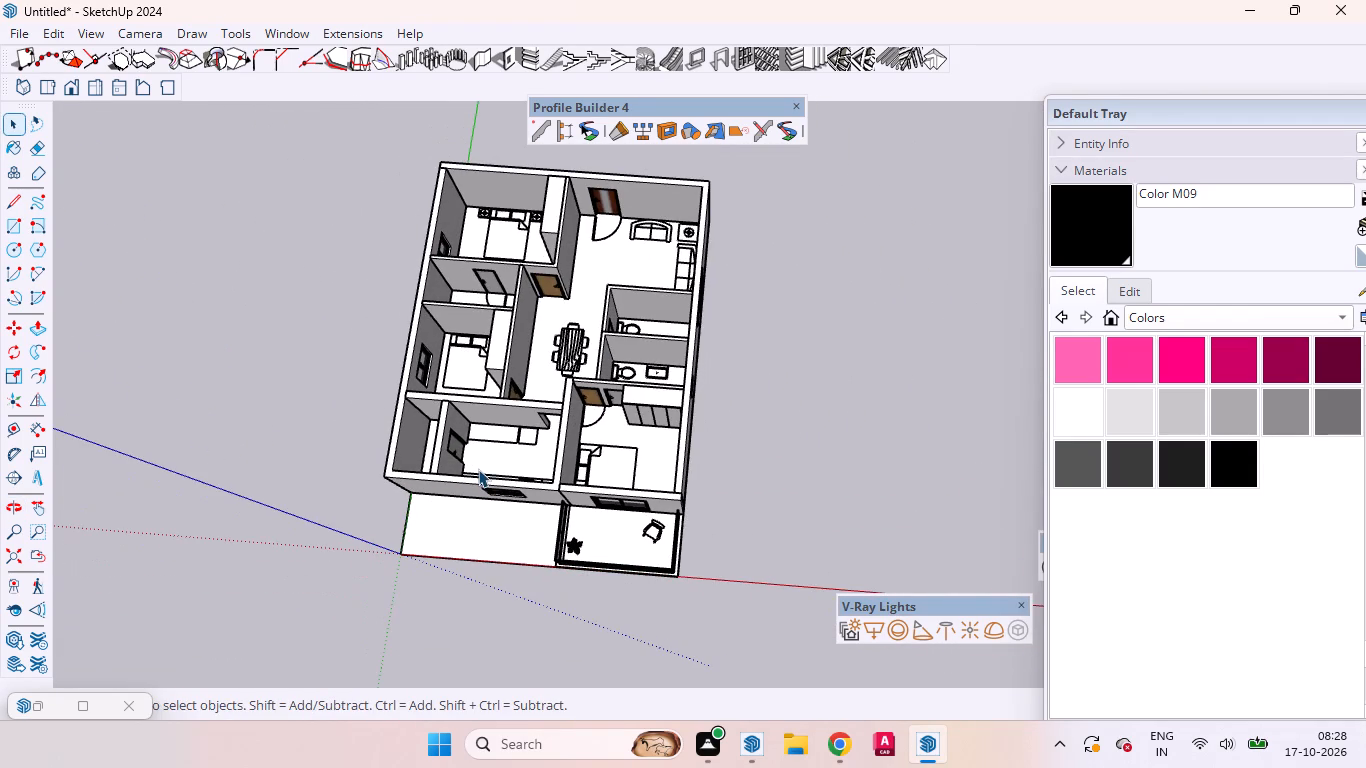
scroll(592, 408, down, 3)
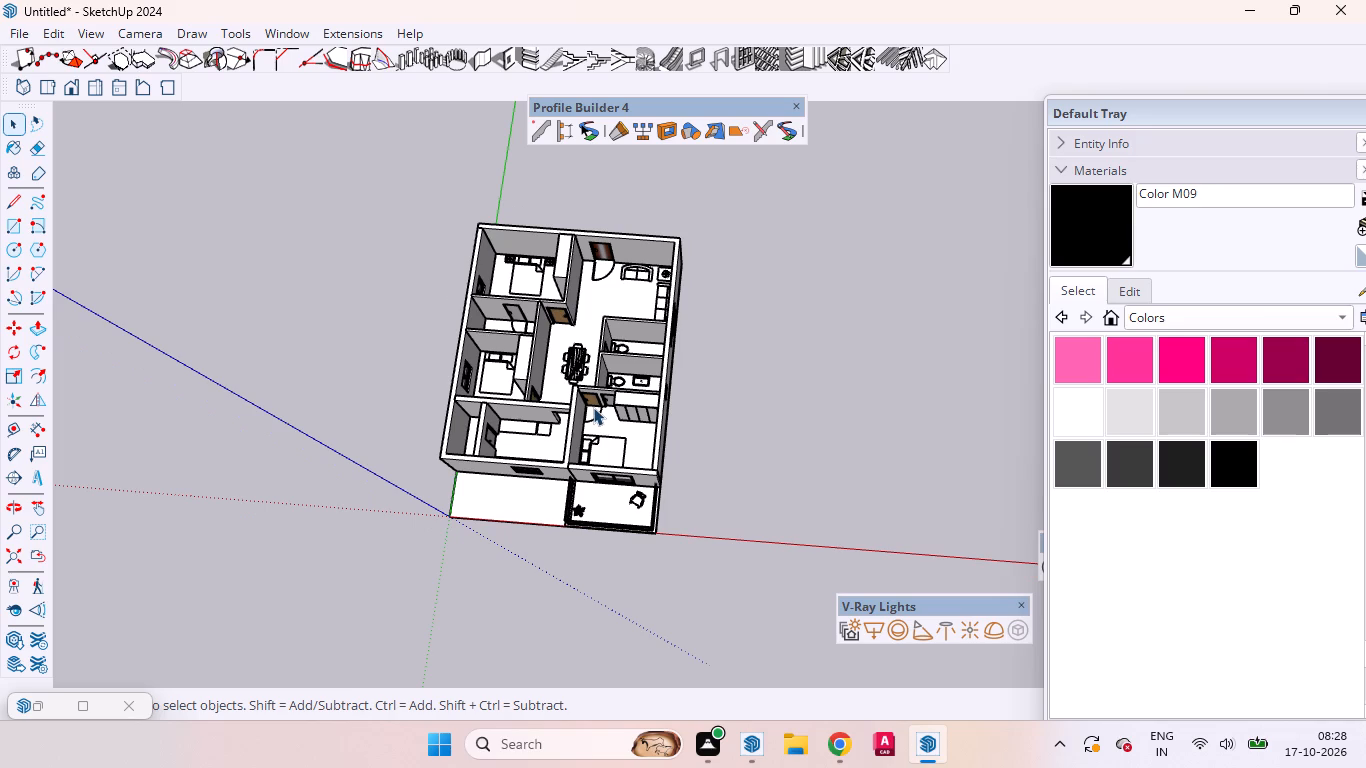
scroll(598, 399, down, 4)
scroll(601, 399, up, 6)
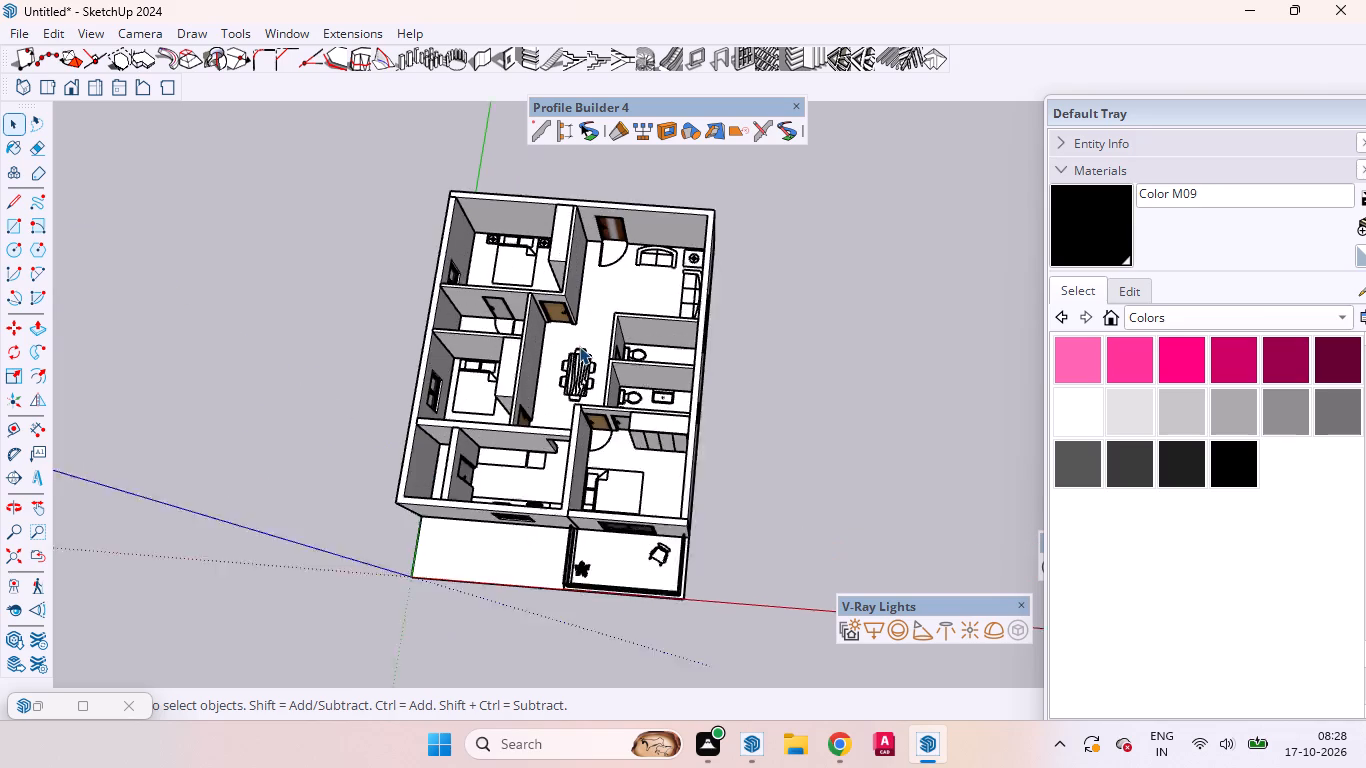
scroll(579, 346, up, 7)
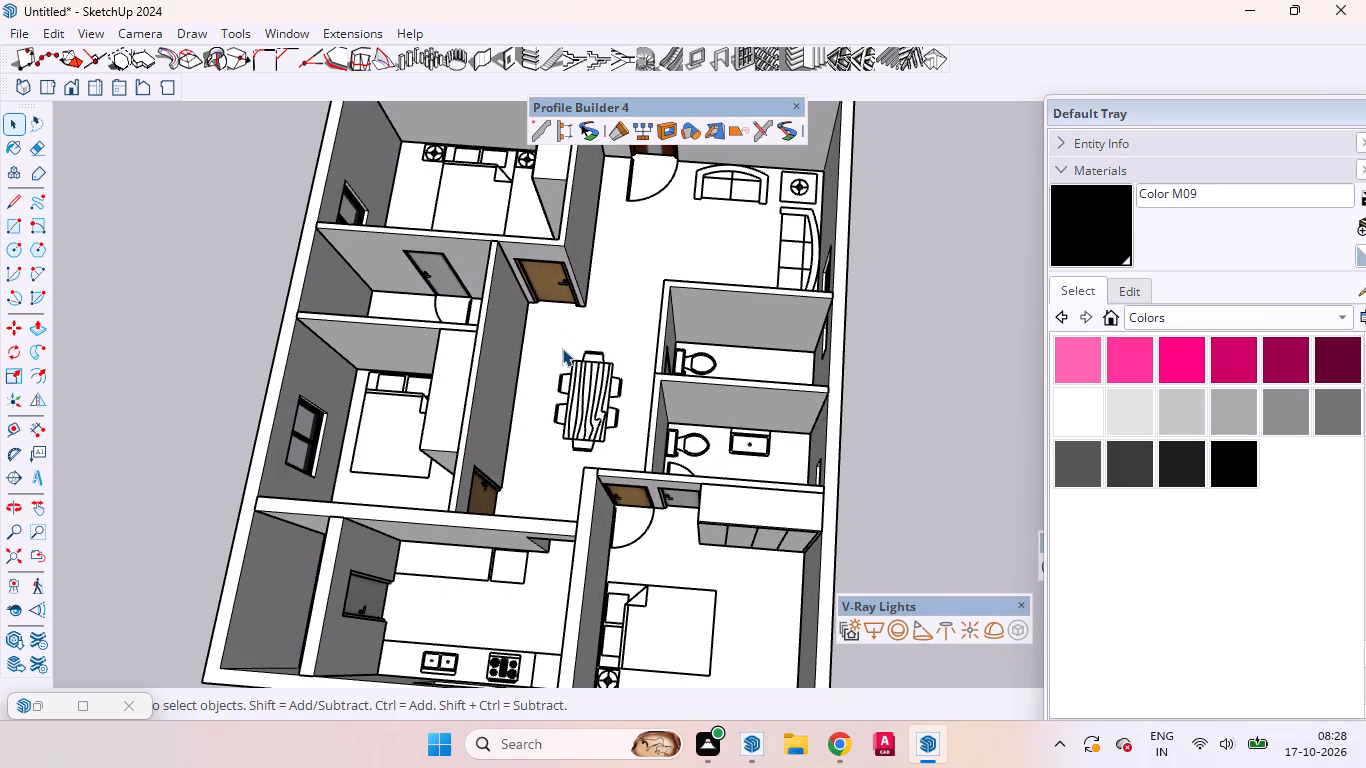
scroll(630, 342, down, 3)
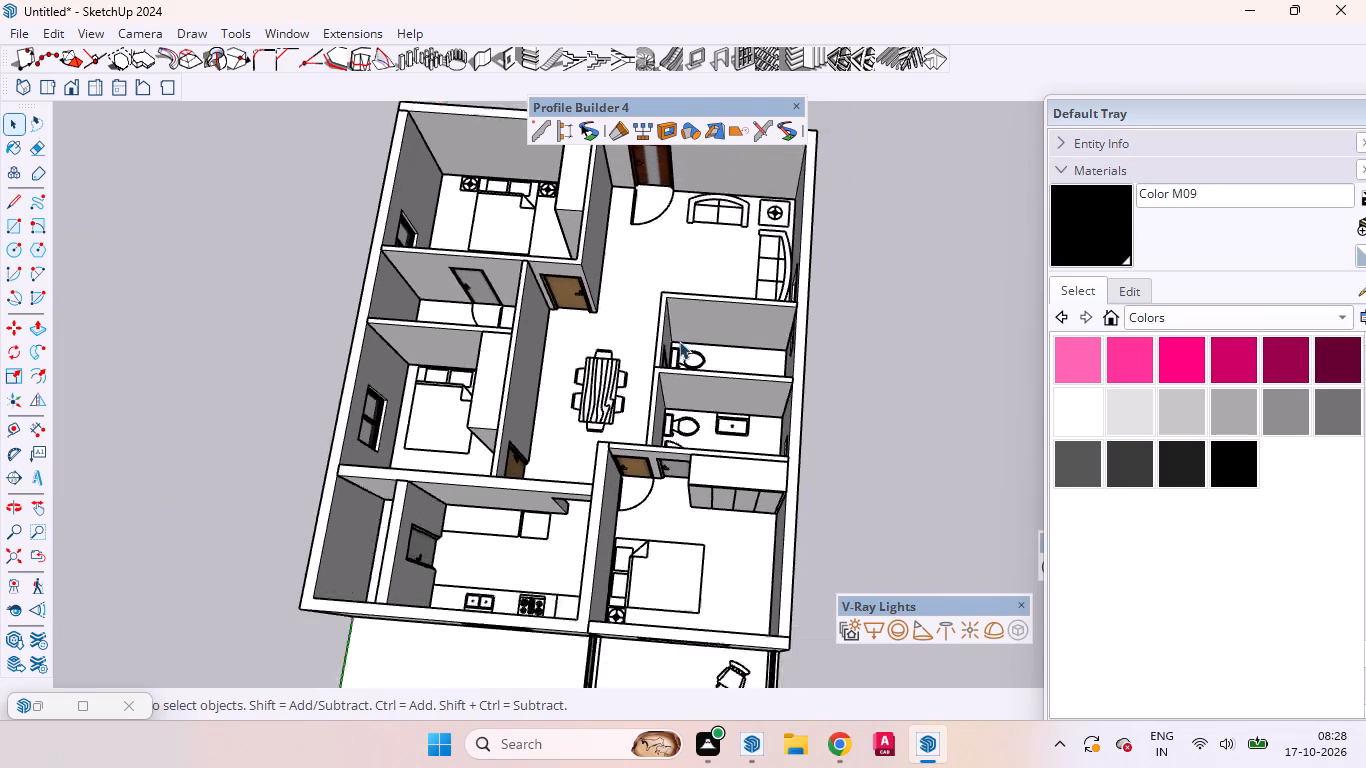
scroll(679, 341, down, 1)
scroll(655, 353, up, 4)
Place a horizontal guide 4' above the bottom edge of the wardrobe's door fronts.
middle_drag(599, 429, 651, 283)
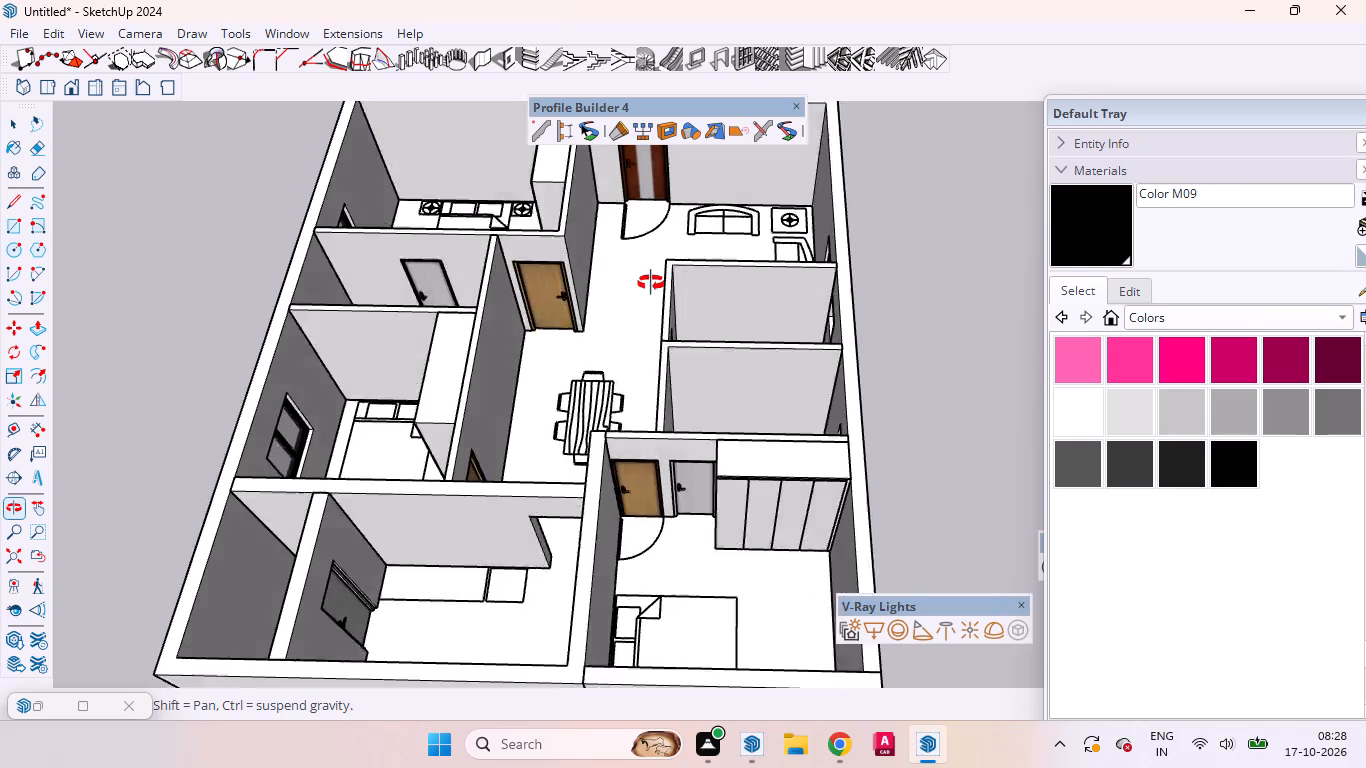
middle_drag(651, 283, 879, 212)
scroll(790, 466, up, 4)
middle_drag(867, 411, 707, 351)
scroll(897, 446, up, 9)
scroll(793, 522, down, 2)
scroll(793, 523, up, 7)
middle_drag(714, 545, 635, 523)
scroll(634, 523, up, 1)
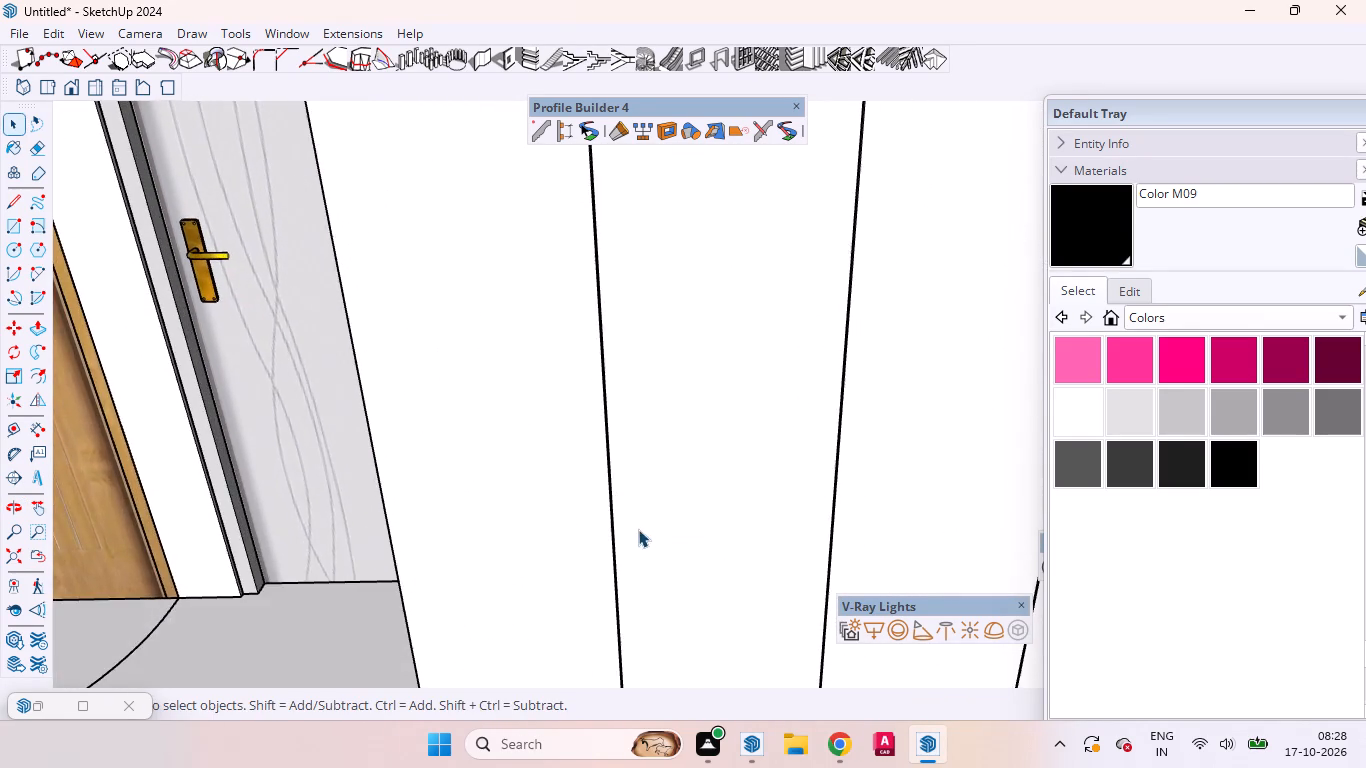
scroll(660, 601, down, 4)
scroll(678, 658, up, 1)
scroll(680, 664, down, 2)
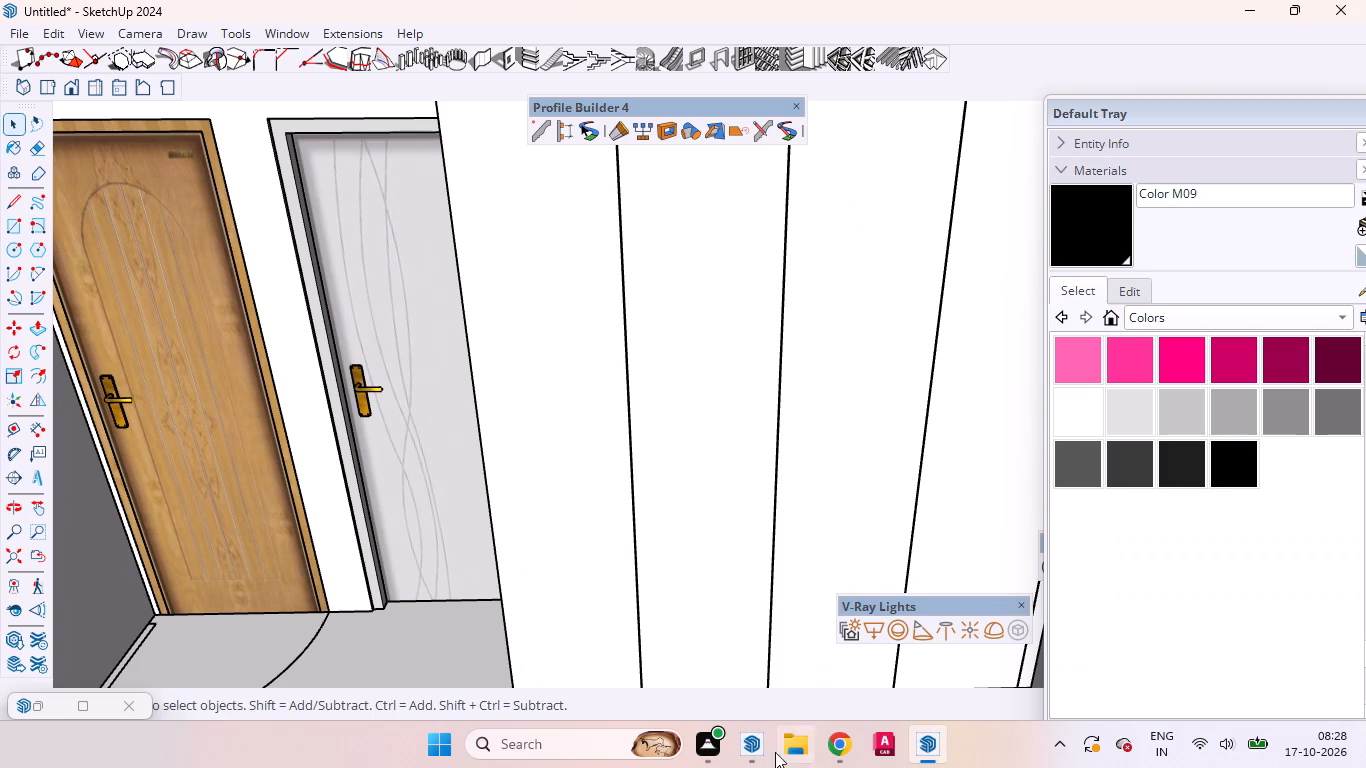
scroll(697, 373, down, 5)
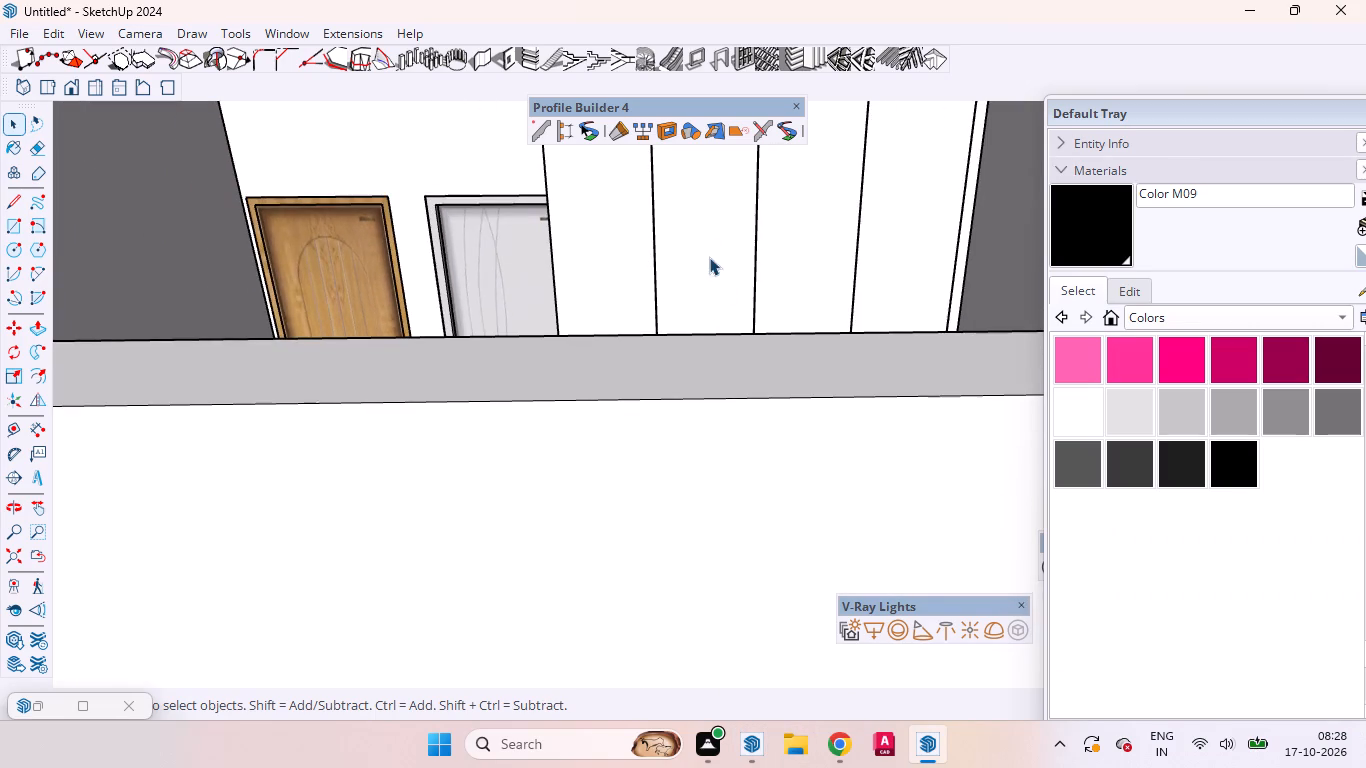
middle_drag(712, 280, 744, 449)
scroll(731, 335, up, 1)
scroll(707, 628, up, 9)
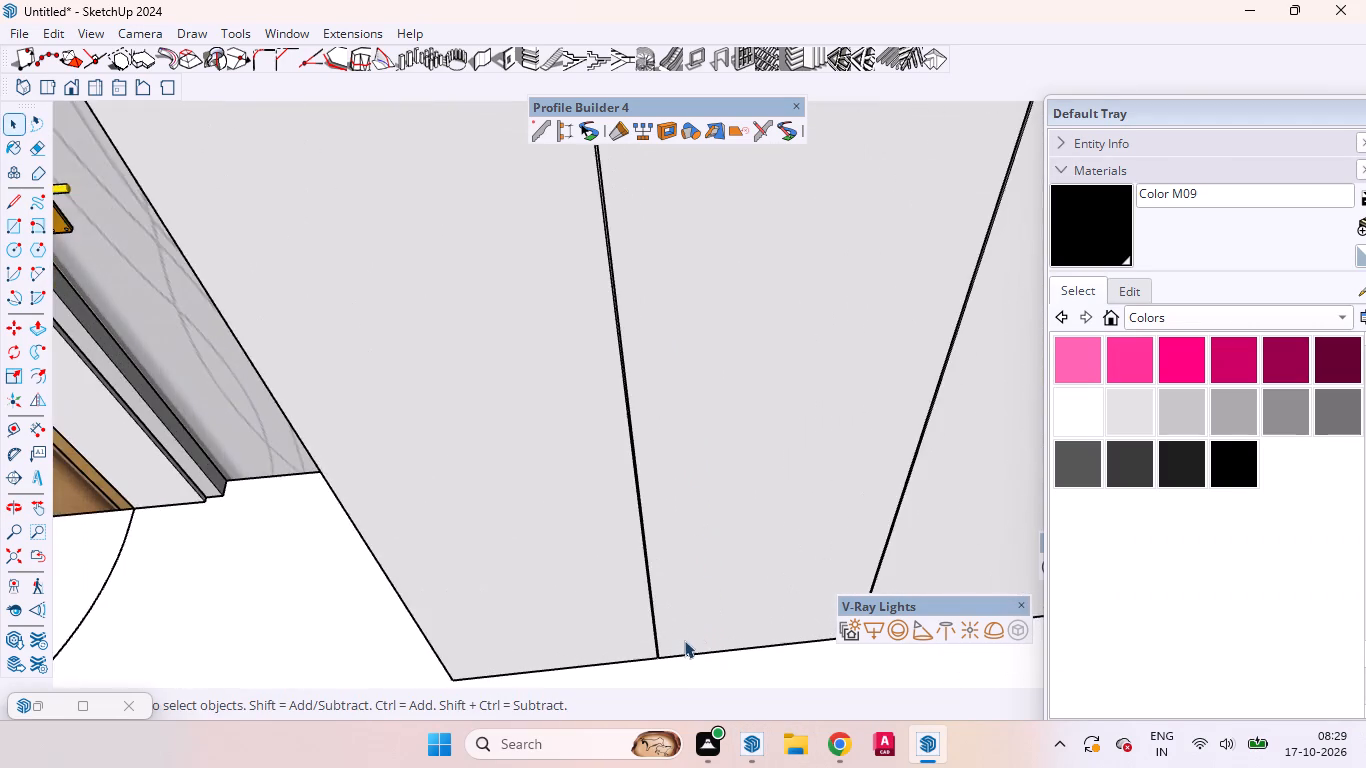
middle_drag(671, 639, 823, 469)
scroll(823, 469, up, 1)
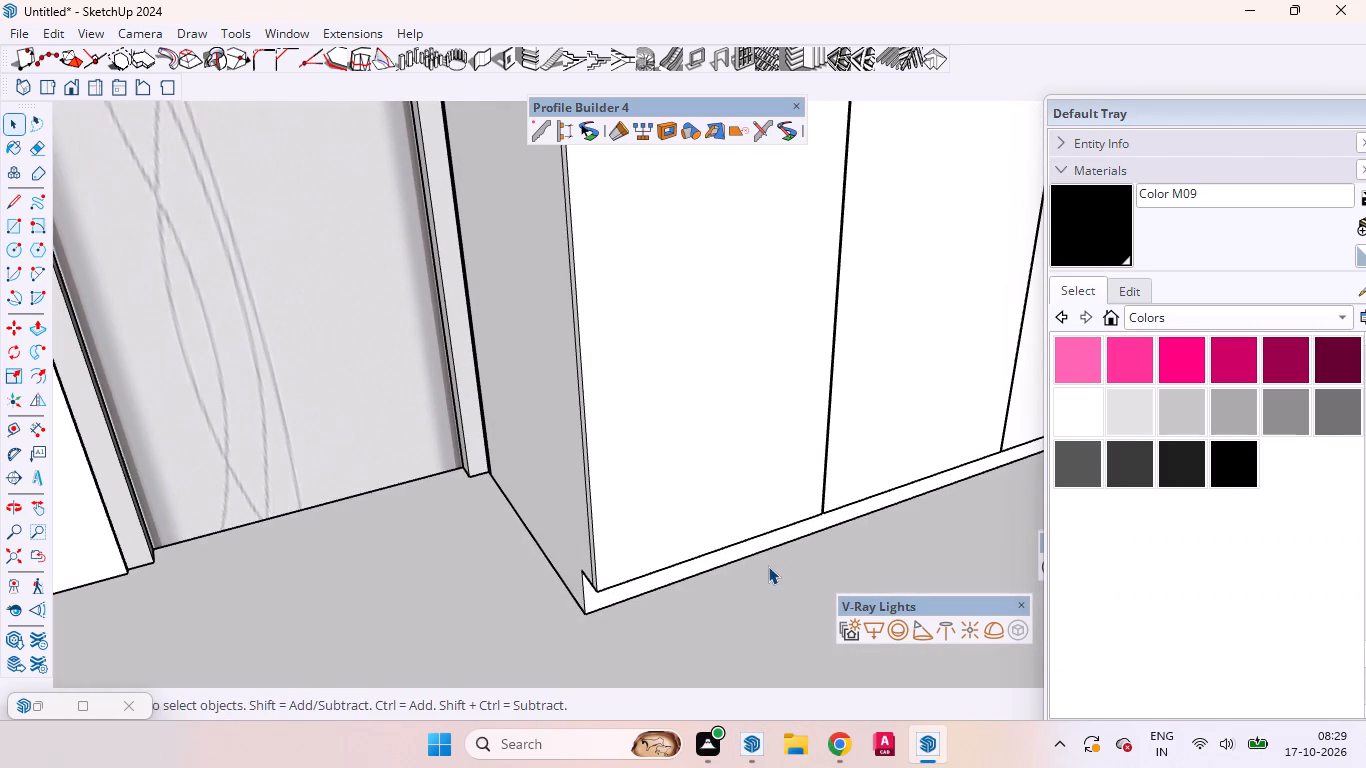
key(t)
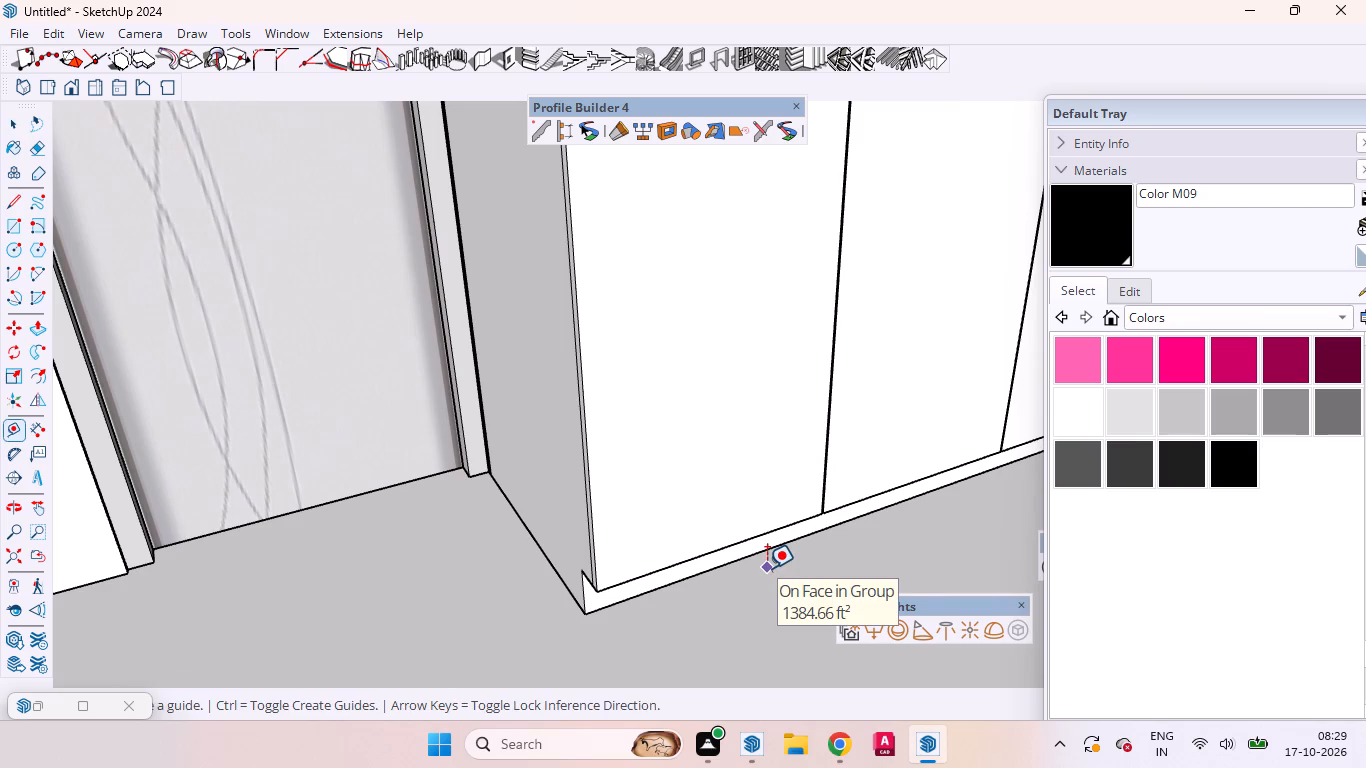
click(746, 540)
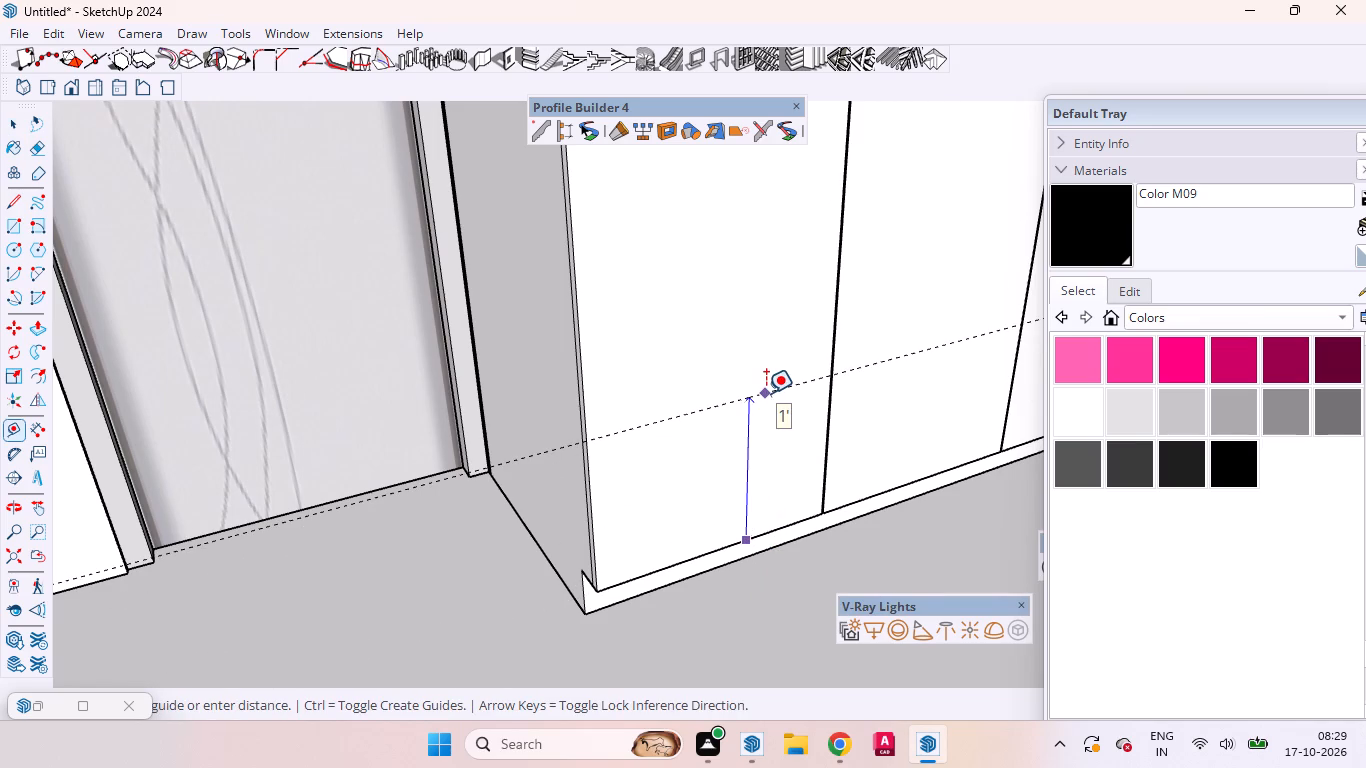
key(4)
key(apostrophe)
key(Return)
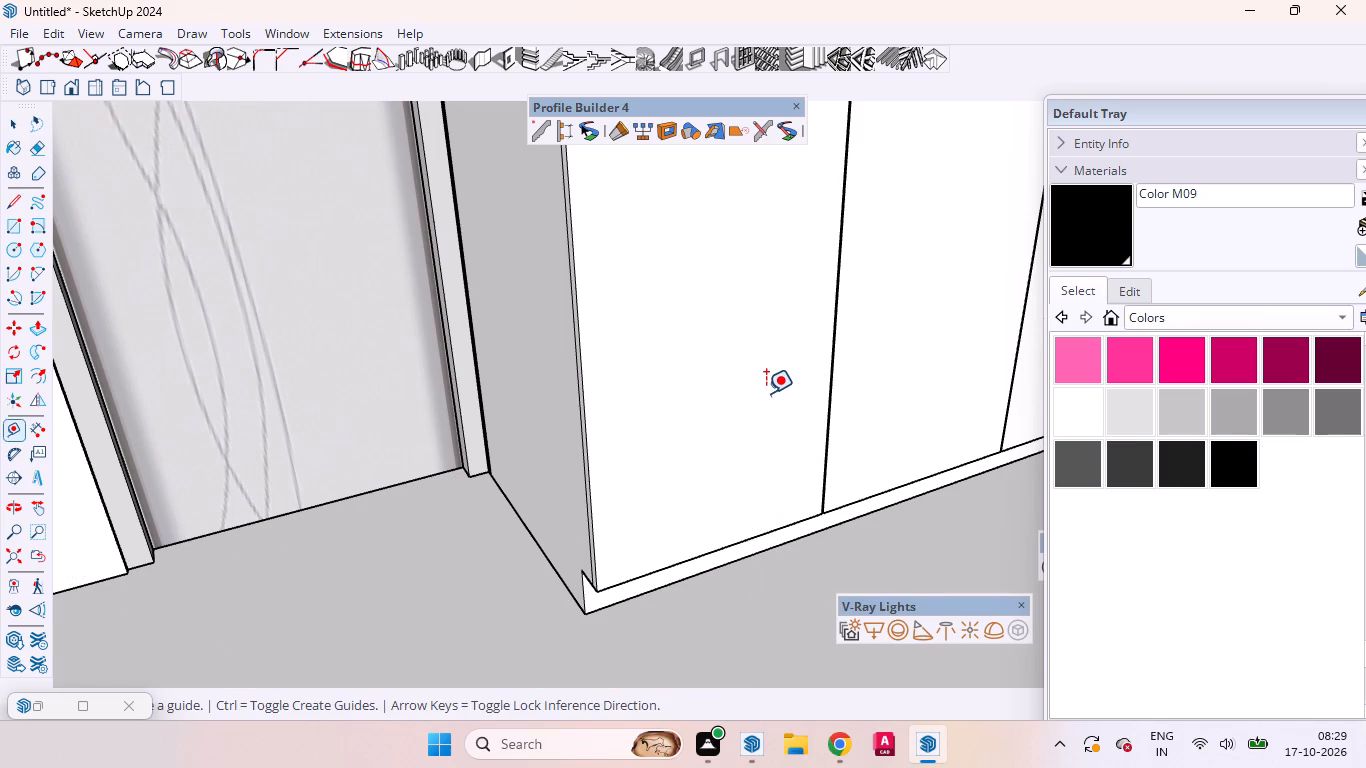
Place vertical guides 18 mm to each side of the gap between the wardrobe's first and second doors.
scroll(431, 437, down, 4)
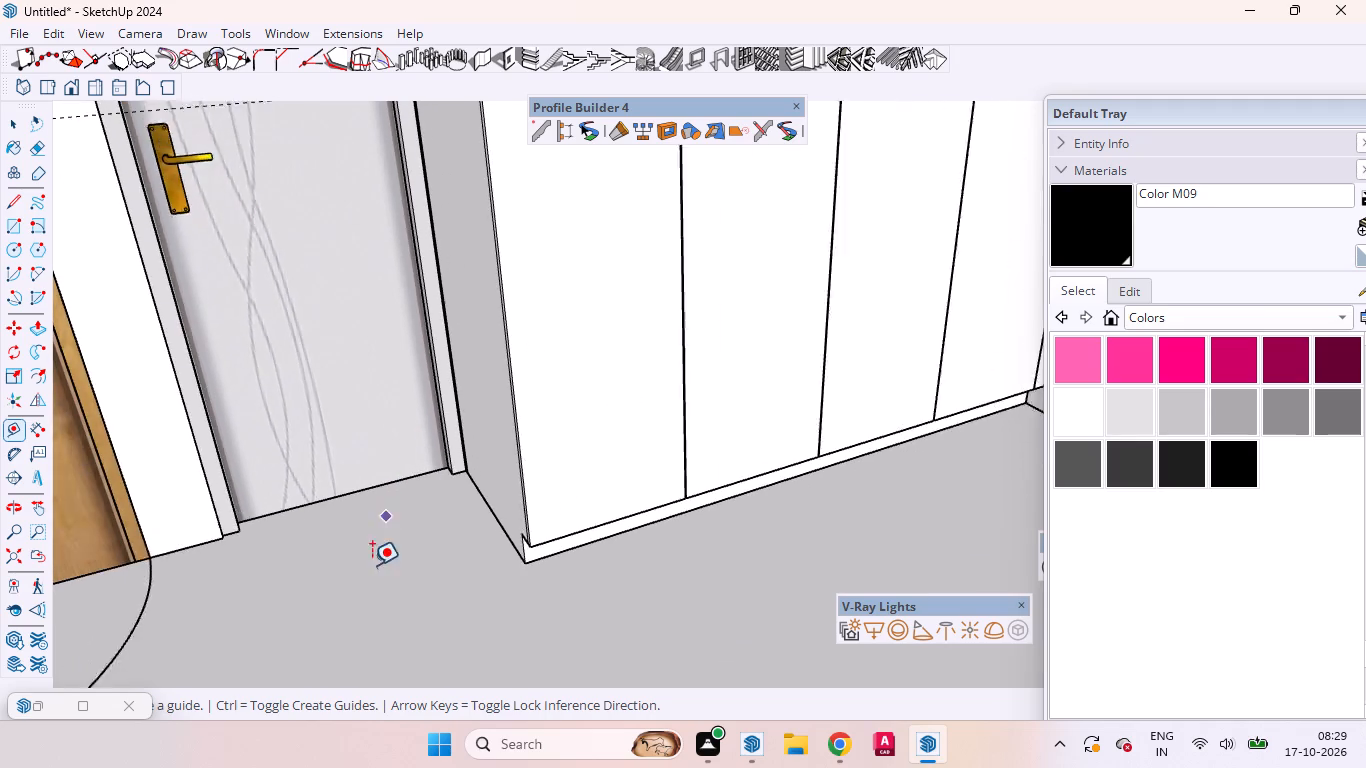
scroll(372, 565, down, 2)
middle_drag(656, 396, 564, 394)
scroll(567, 387, up, 4)
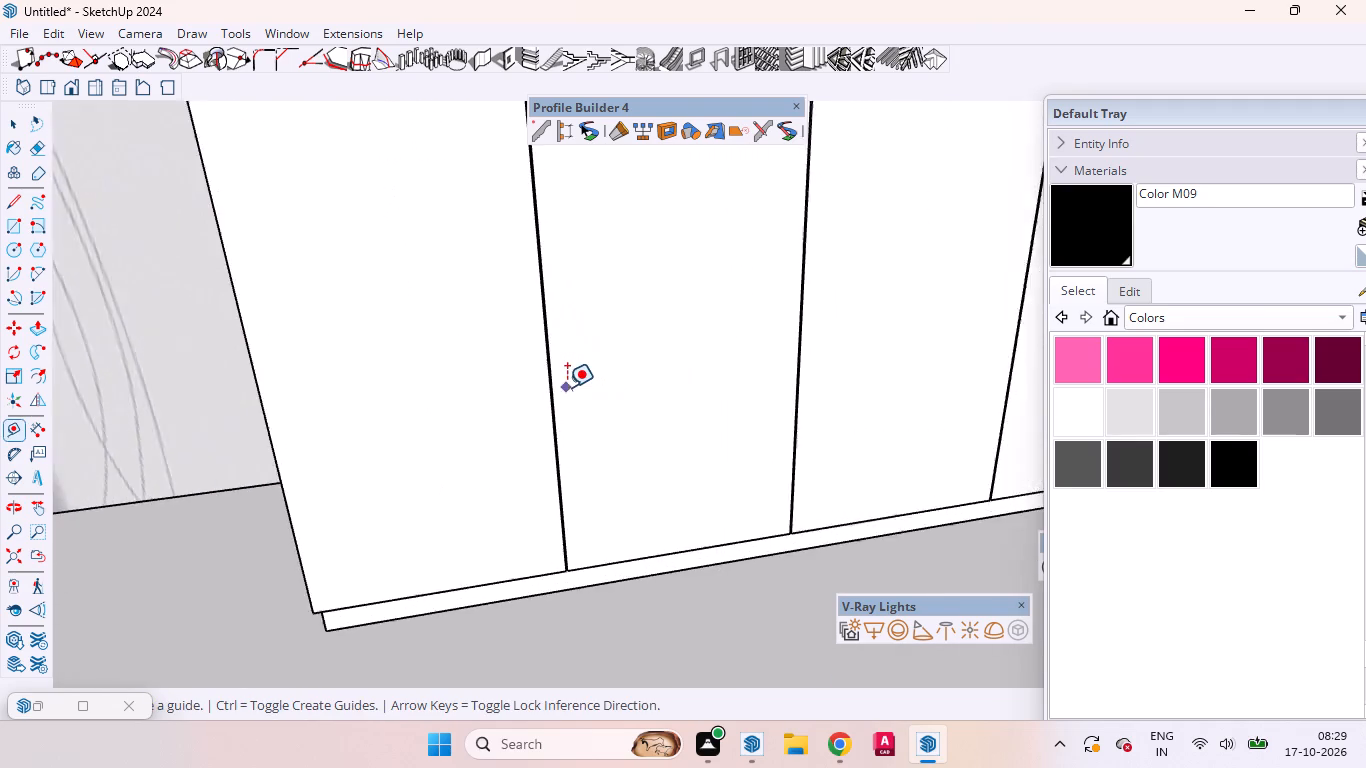
scroll(567, 387, up, 12)
scroll(540, 404, down, 1)
scroll(540, 404, up, 1)
scroll(540, 404, down, 2)
scroll(540, 404, up, 1)
scroll(540, 404, down, 1)
scroll(540, 404, up, 7)
scroll(534, 403, down, 4)
scroll(534, 403, up, 1)
middle_drag(570, 402, 524, 373)
scroll(570, 402, up, 1)
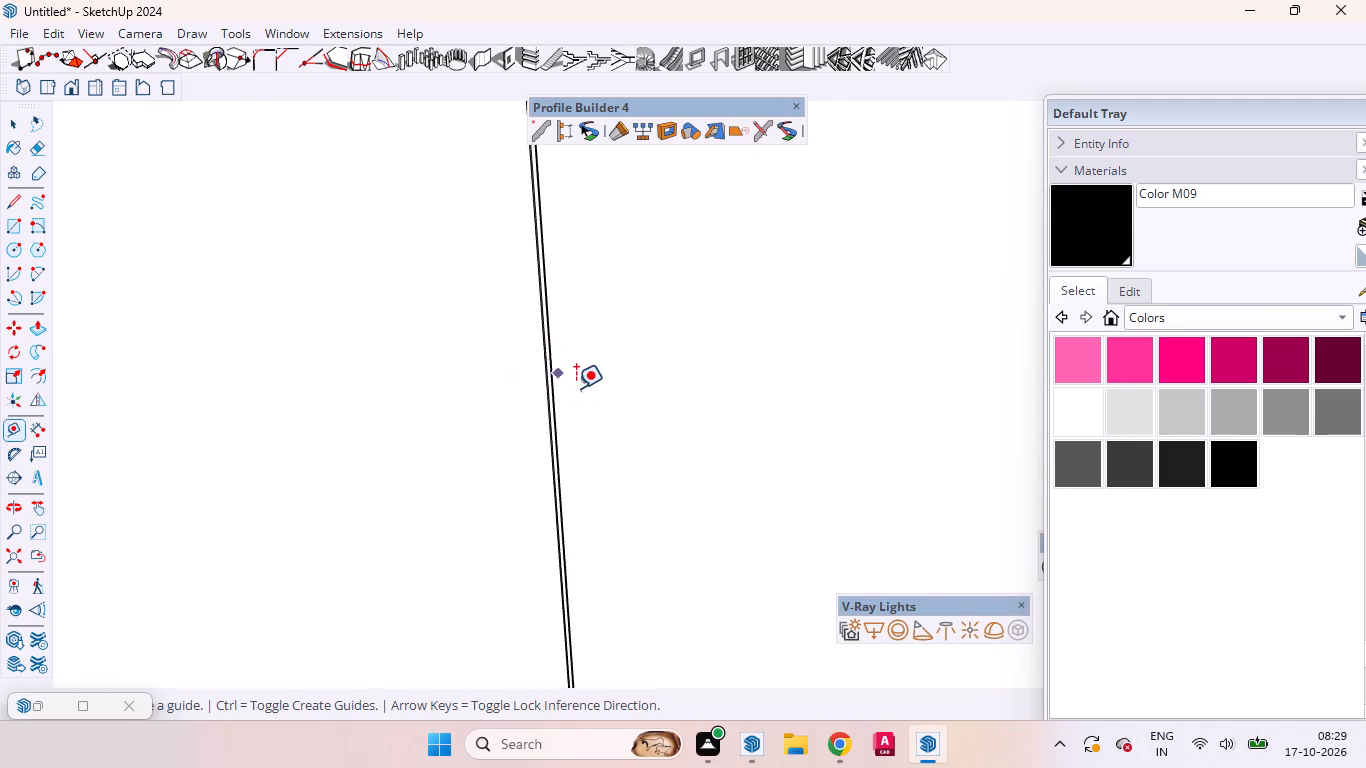
scroll(578, 388, up, 8)
click(526, 377)
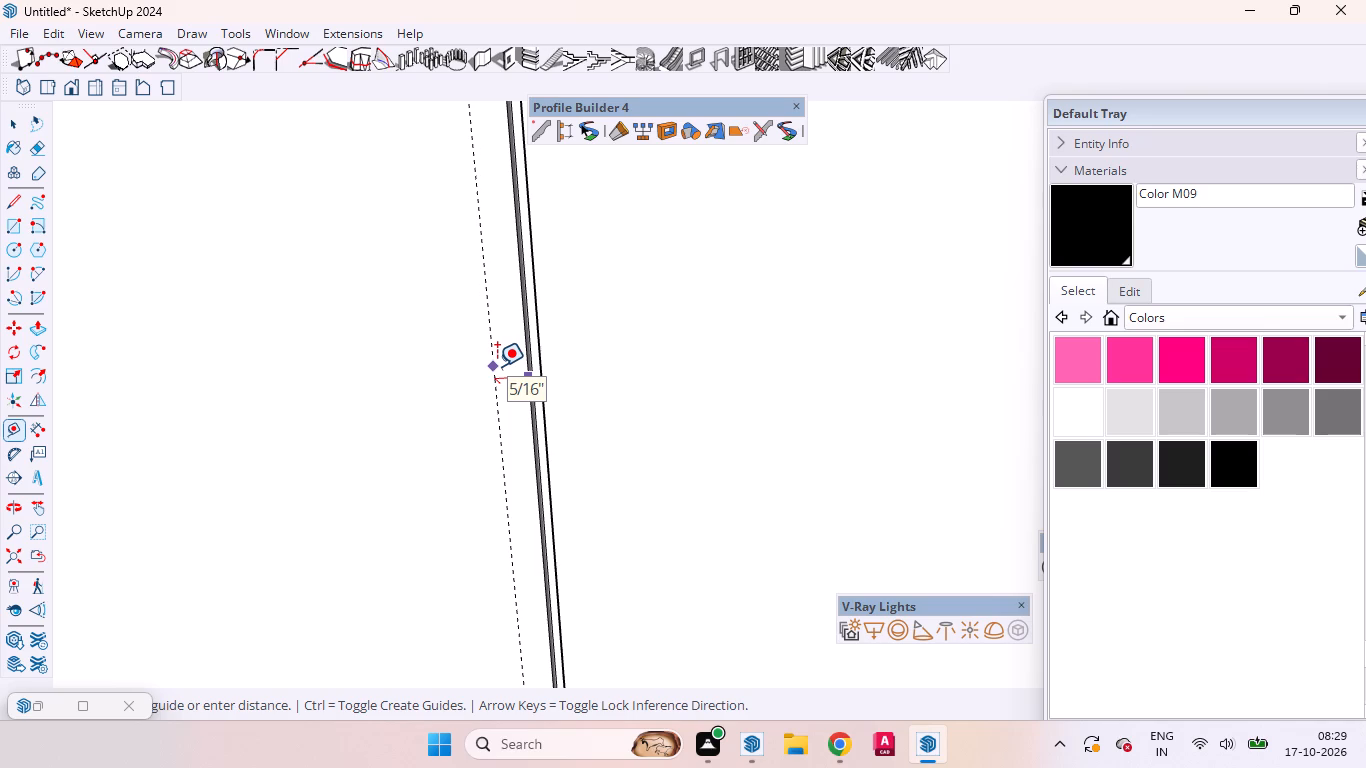
text(18mm)
key(Return)
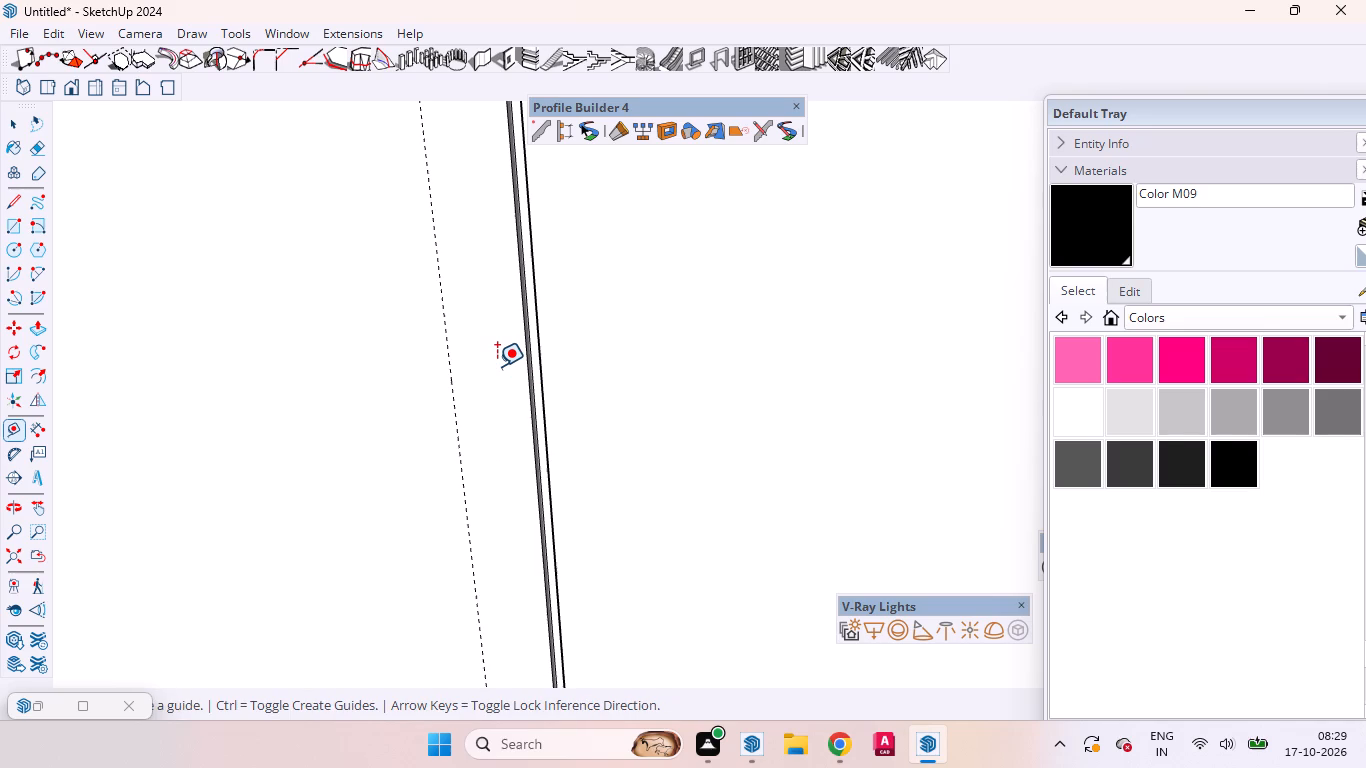
click(546, 372)
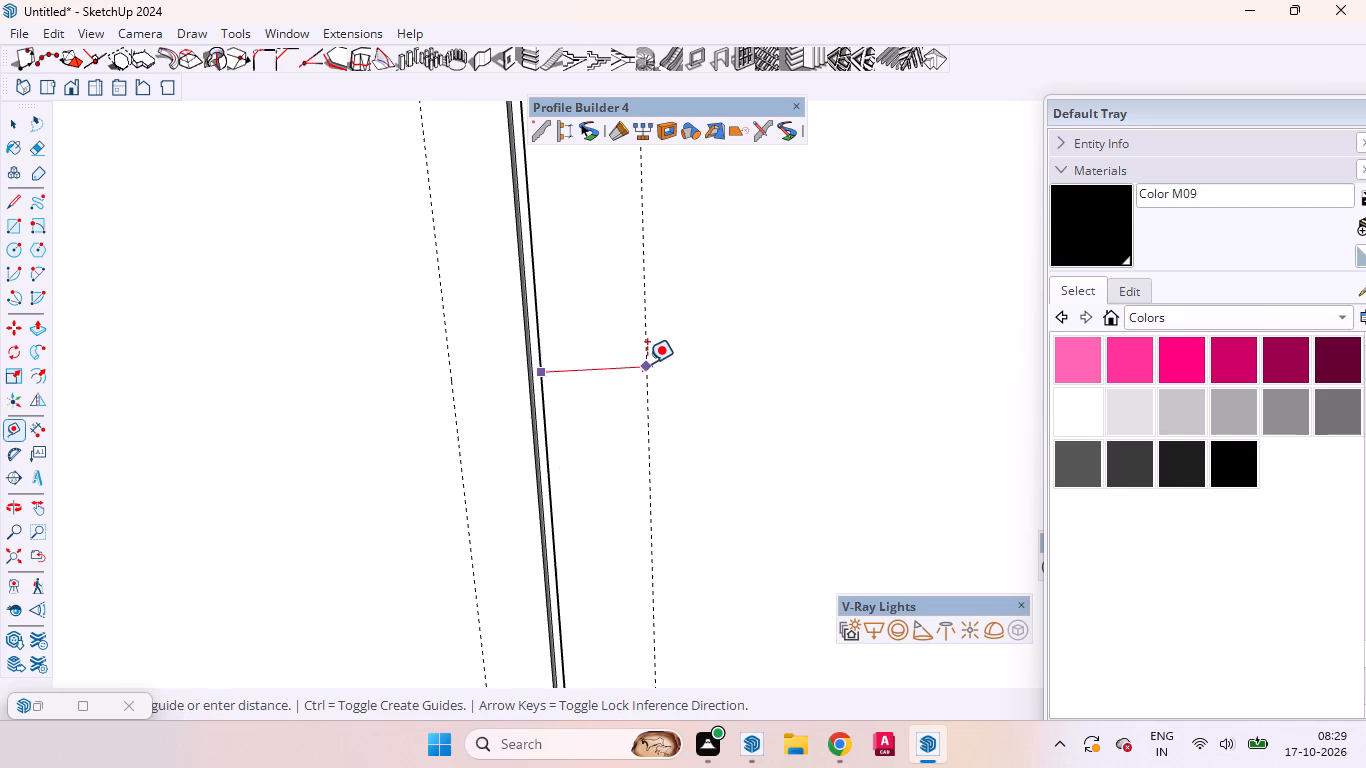
text(18mm)
key(Return)
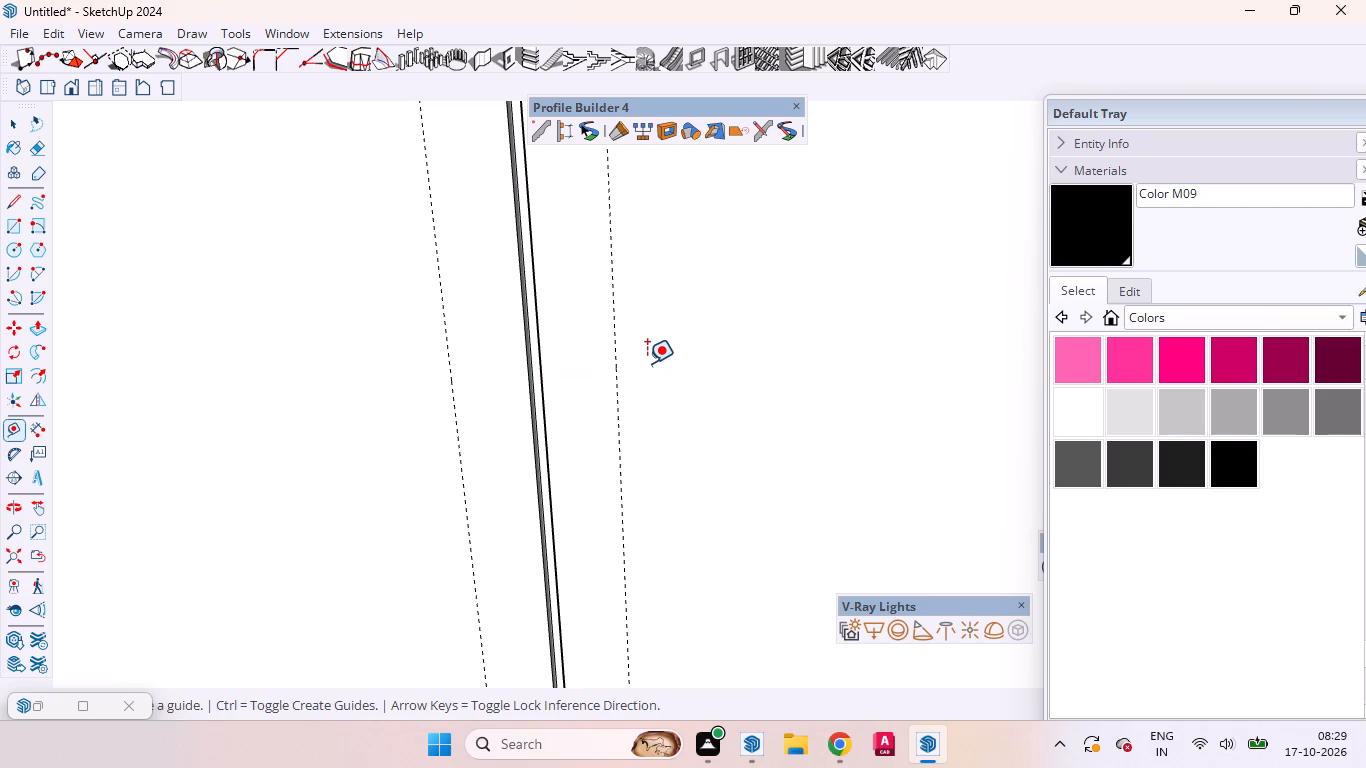
scroll(669, 336, down, 9)
scroll(638, 308, up, 2)
scroll(638, 308, down, 8)
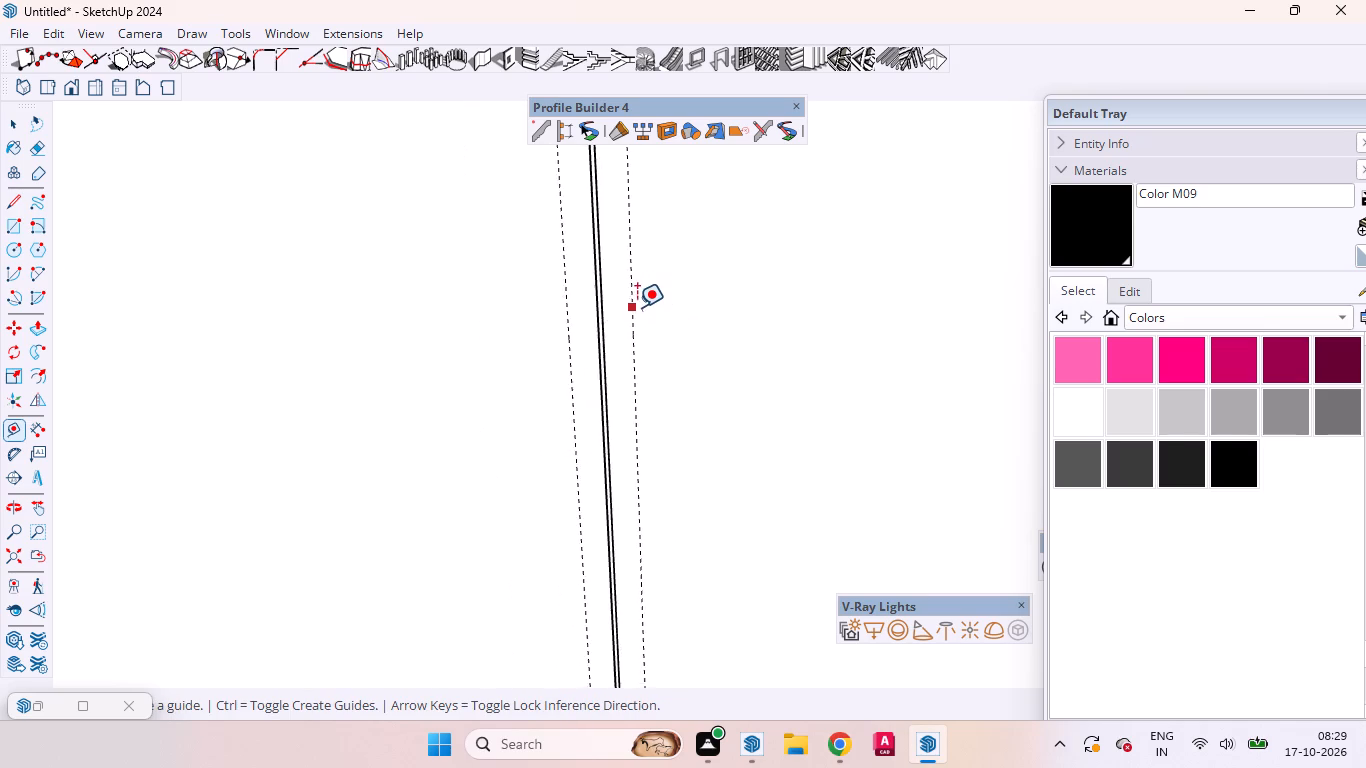
scroll(637, 307, down, 11)
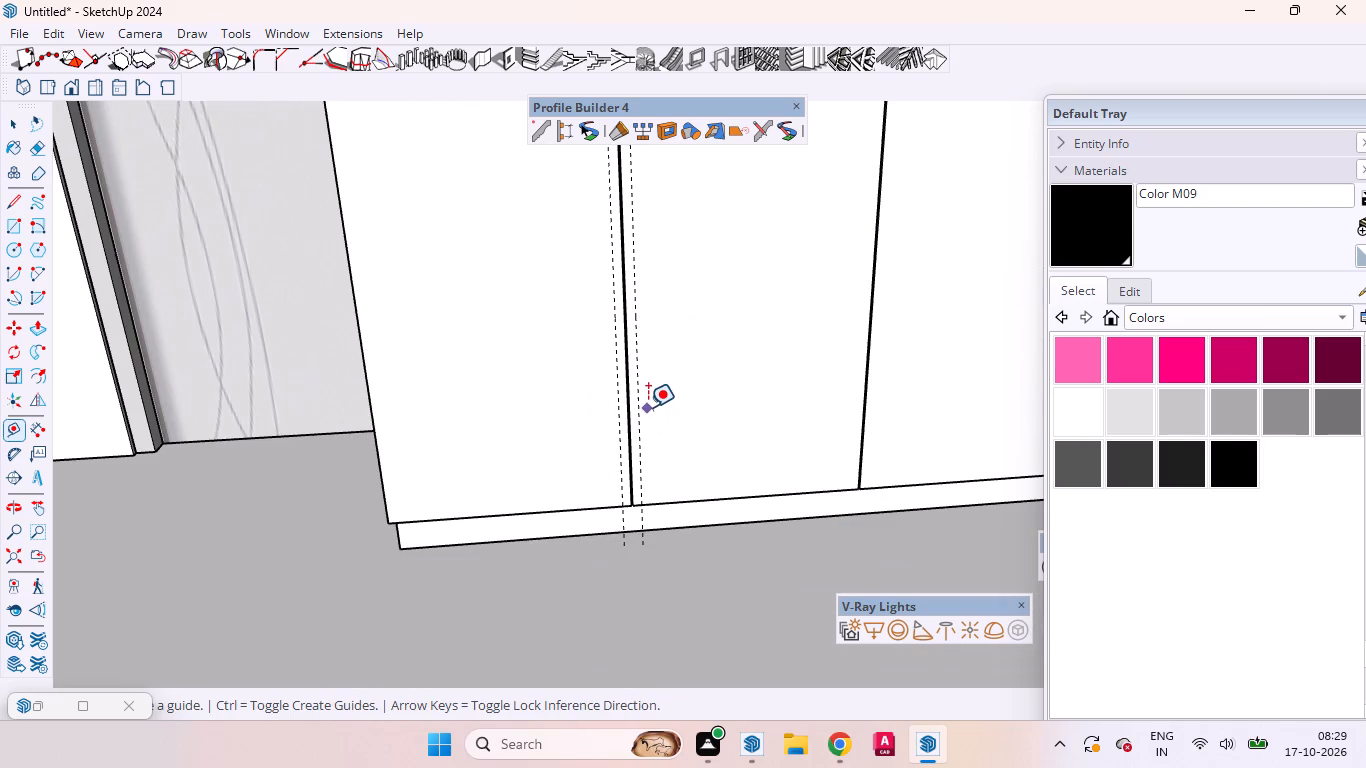
Place additional vertical guides 10 mm outward from each of the two guides beside the gap between the first and second doors.
scroll(648, 407, up, 8)
scroll(655, 399, down, 3)
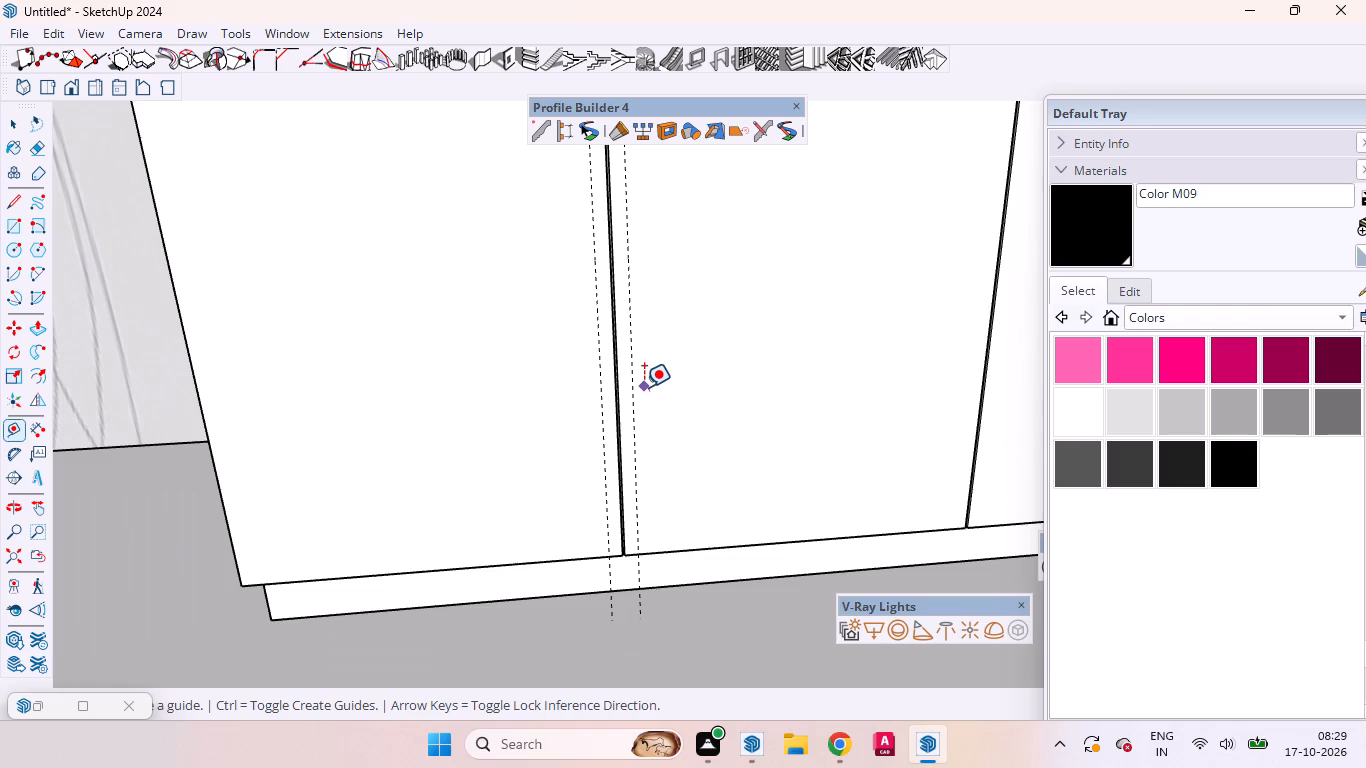
scroll(644, 386, up, 8)
scroll(644, 383, down, 3)
scroll(546, 366, up, 1)
scroll(547, 365, down, 5)
scroll(547, 365, up, 12)
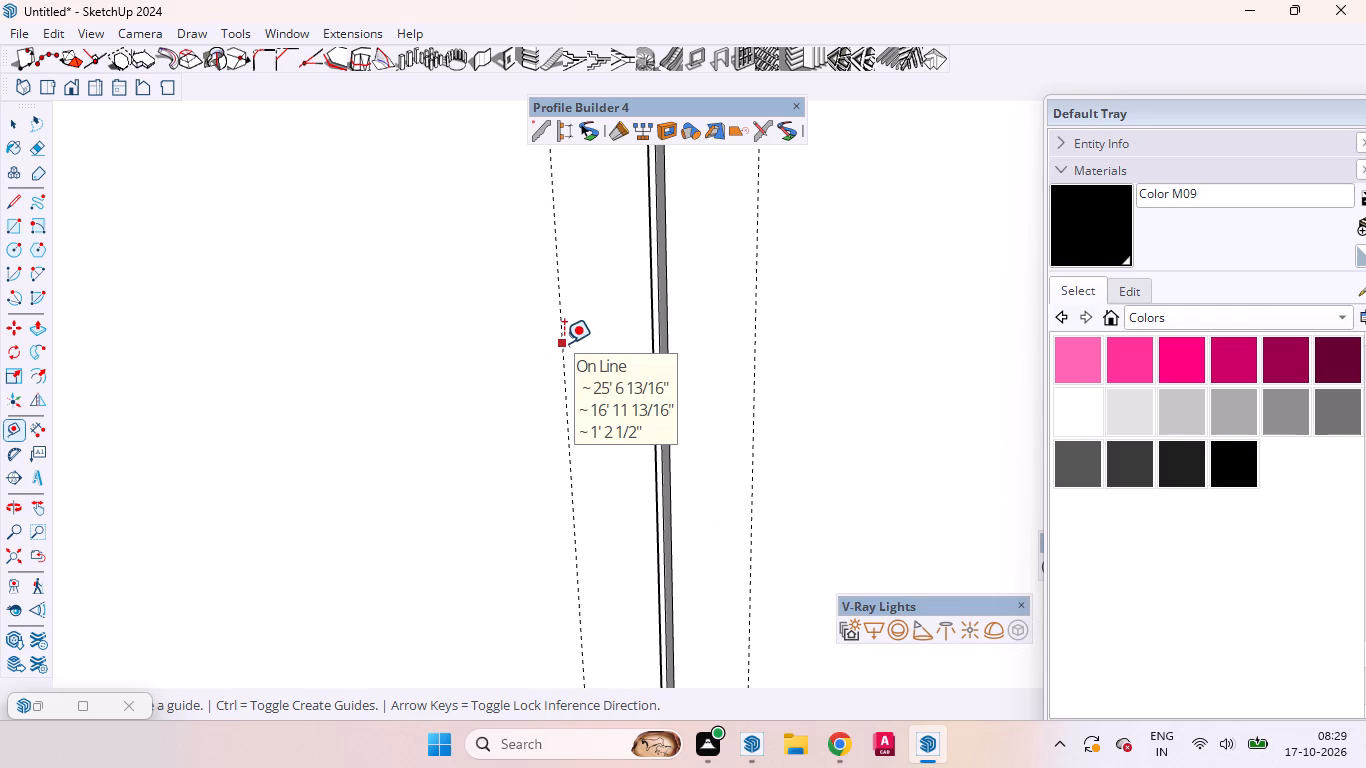
click(564, 343)
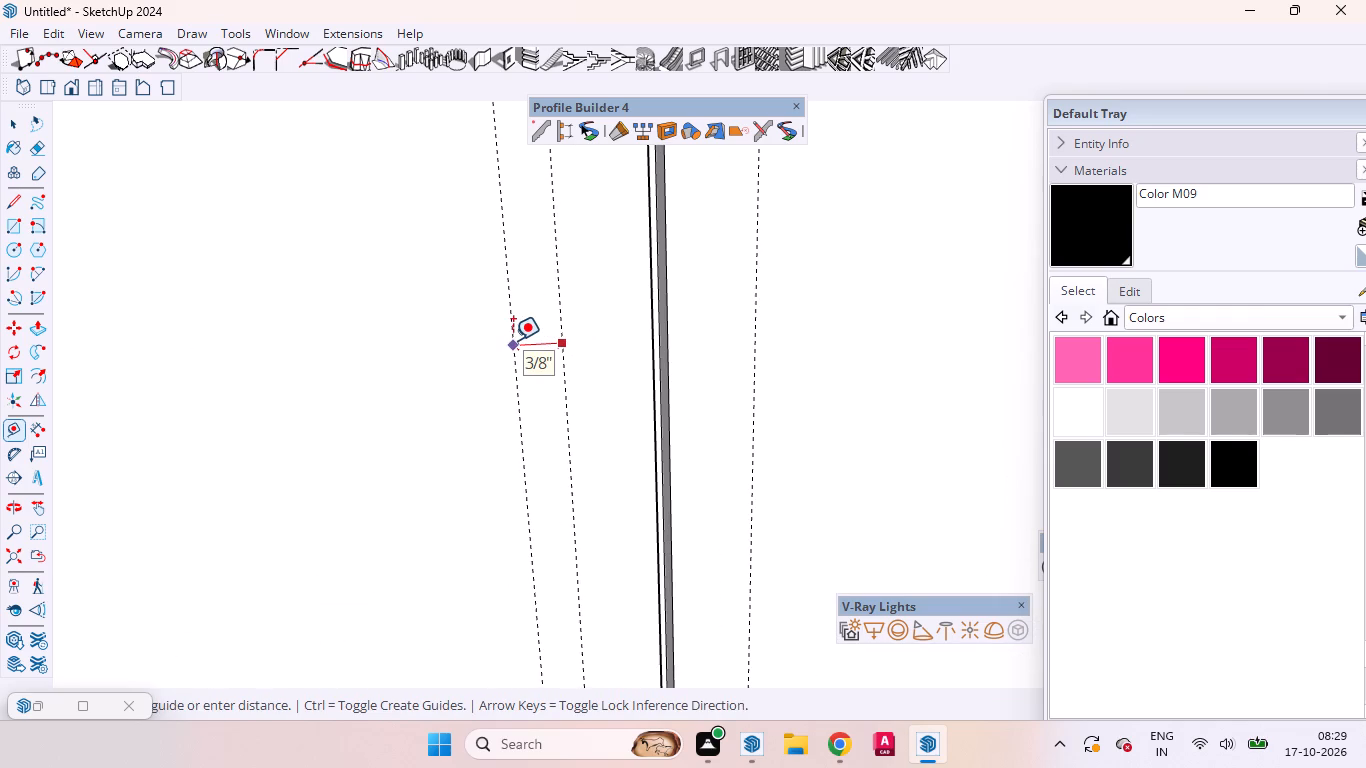
key(1)
text(0mm)
key(Return)
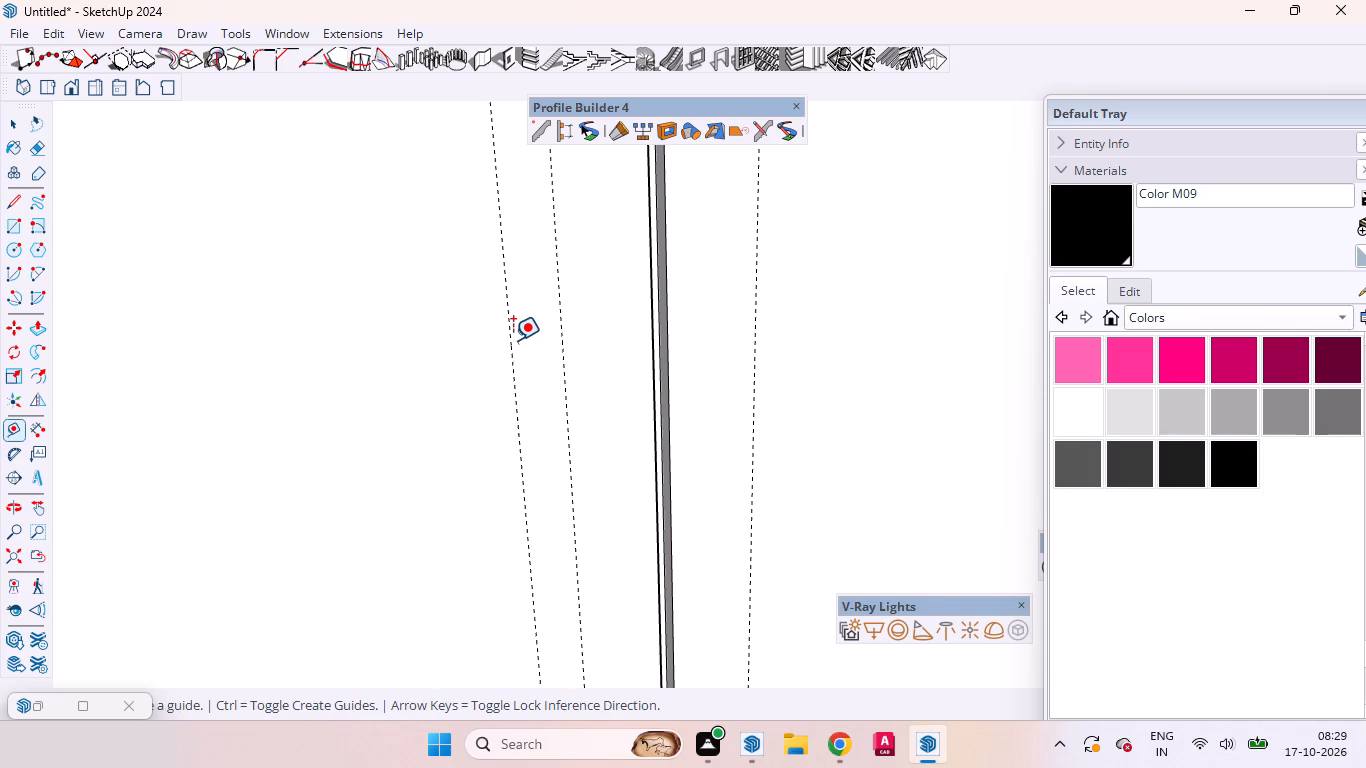
click(758, 321)
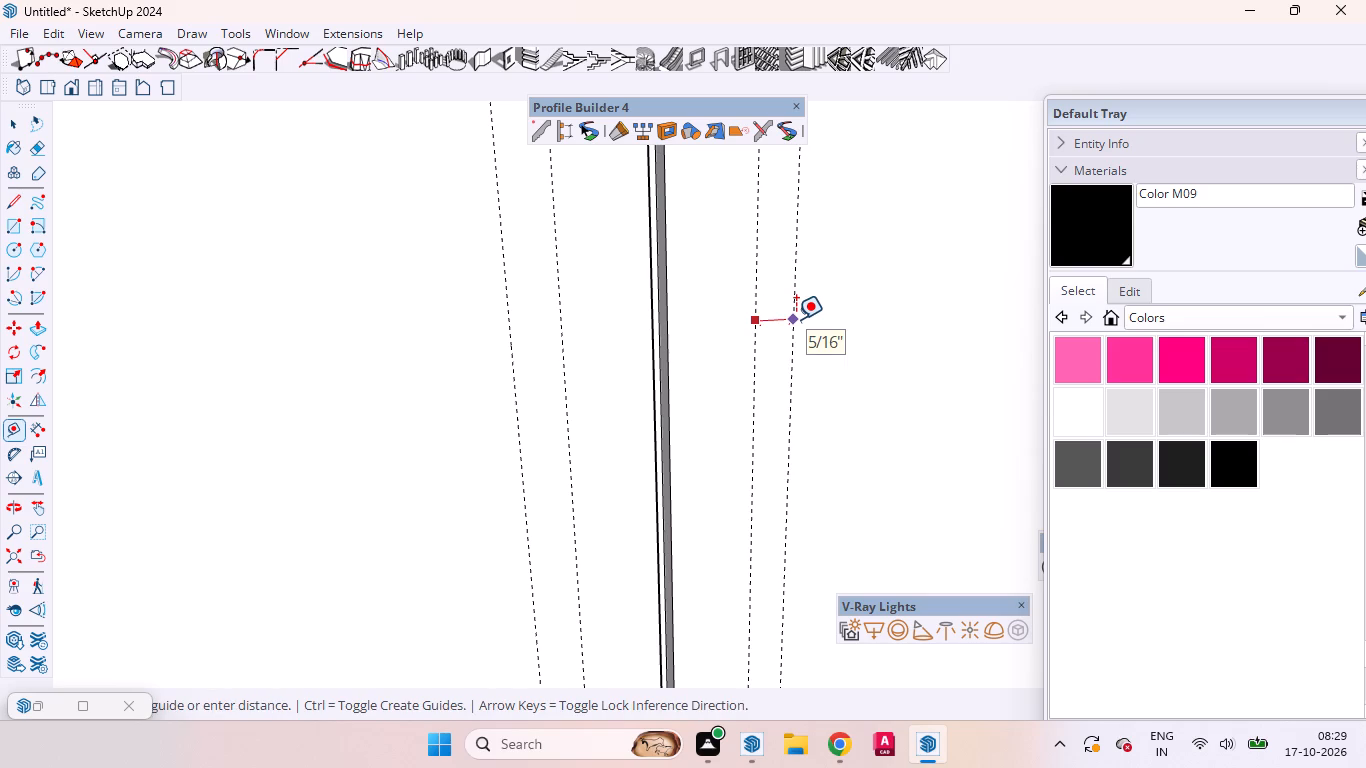
key(1)
text(0mm)
key(Return)
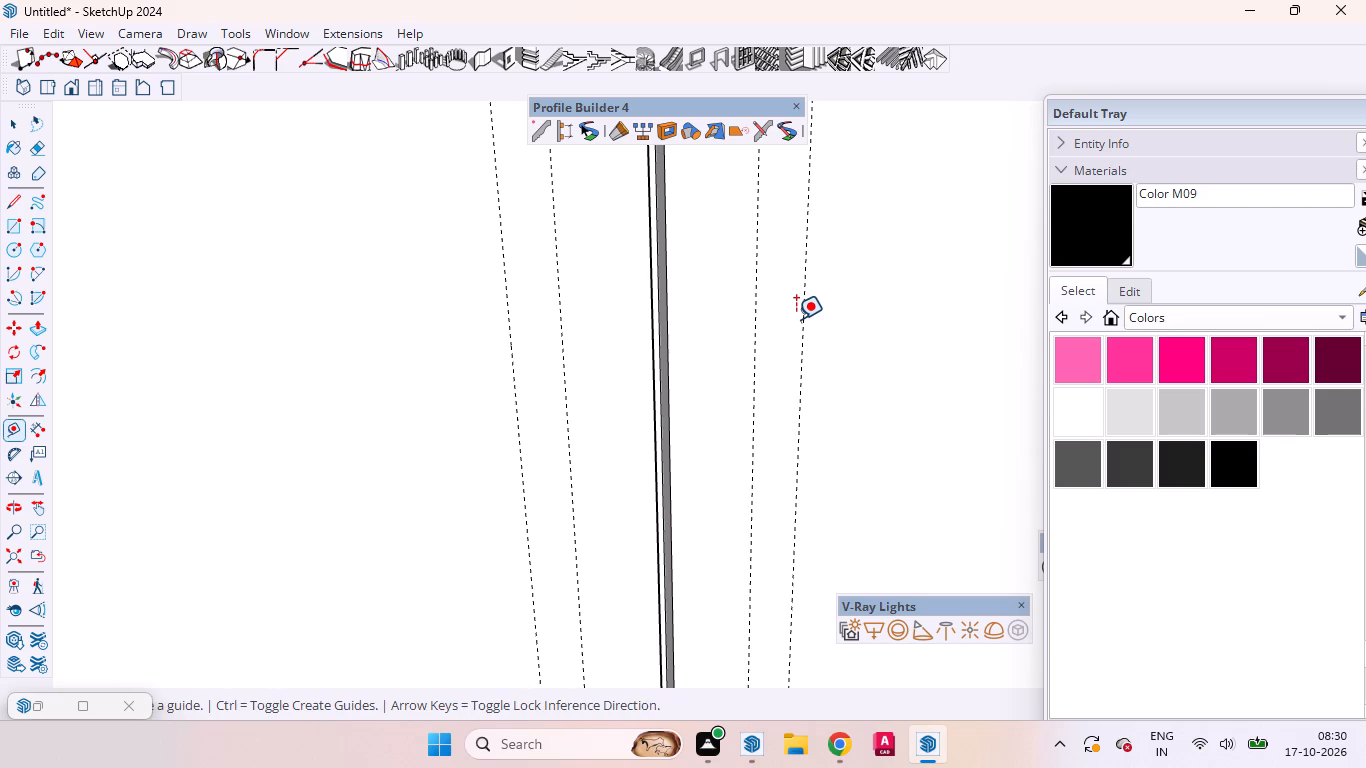
key(space)
Move the inner vertical guide on the first door 5 mm toward the gap between the first and second doors.
scroll(640, 337, down, 4)
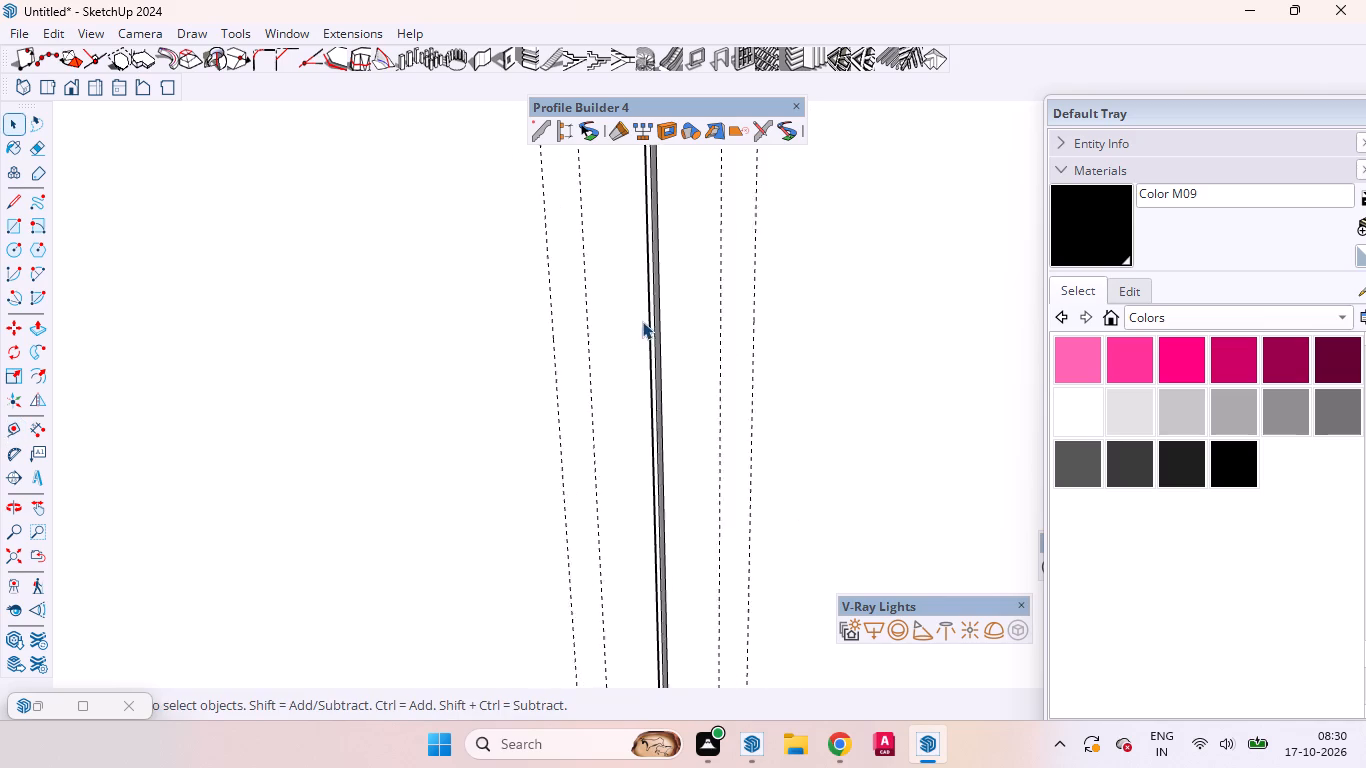
scroll(642, 321, down, 8)
scroll(624, 290, up, 4)
scroll(624, 290, down, 6)
middle_drag(667, 315, 648, 424)
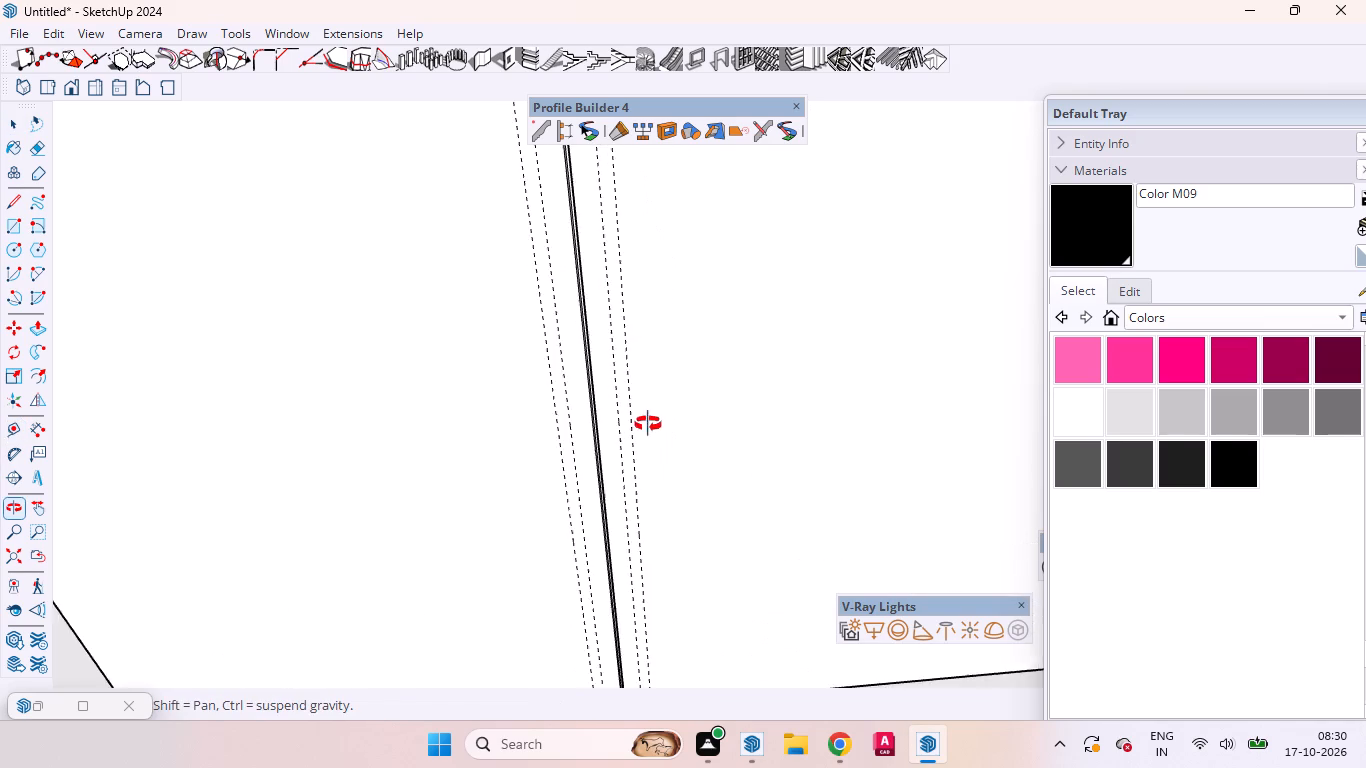
middle_drag(648, 424, 640, 408)
scroll(718, 397, down, 2)
scroll(721, 397, up, 2)
scroll(728, 399, down, 12)
scroll(720, 536, down, 1)
scroll(719, 540, up, 1)
scroll(719, 543, down, 2)
scroll(713, 251, up, 3)
scroll(713, 251, down, 1)
scroll(712, 248, up, 4)
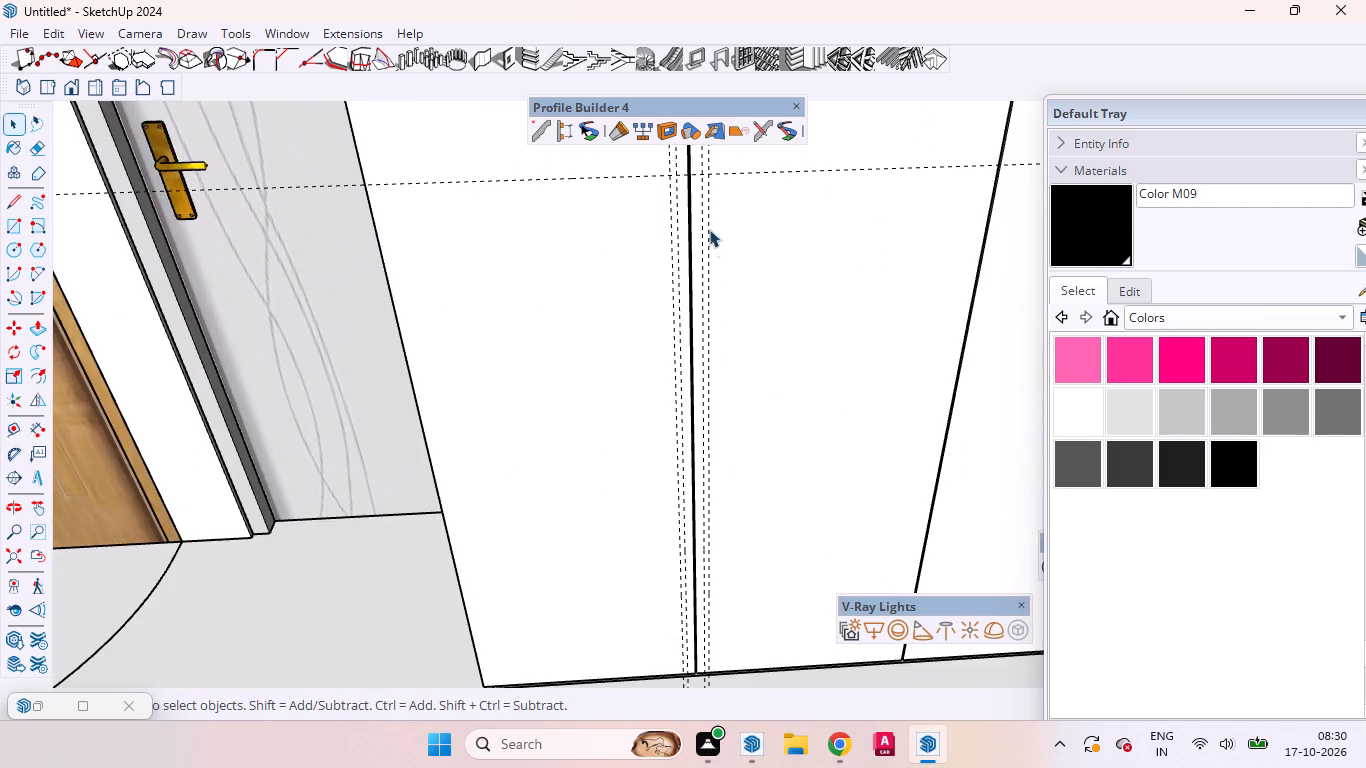
scroll(685, 191, up, 10)
scroll(682, 175, down, 1)
scroll(678, 180, up, 6)
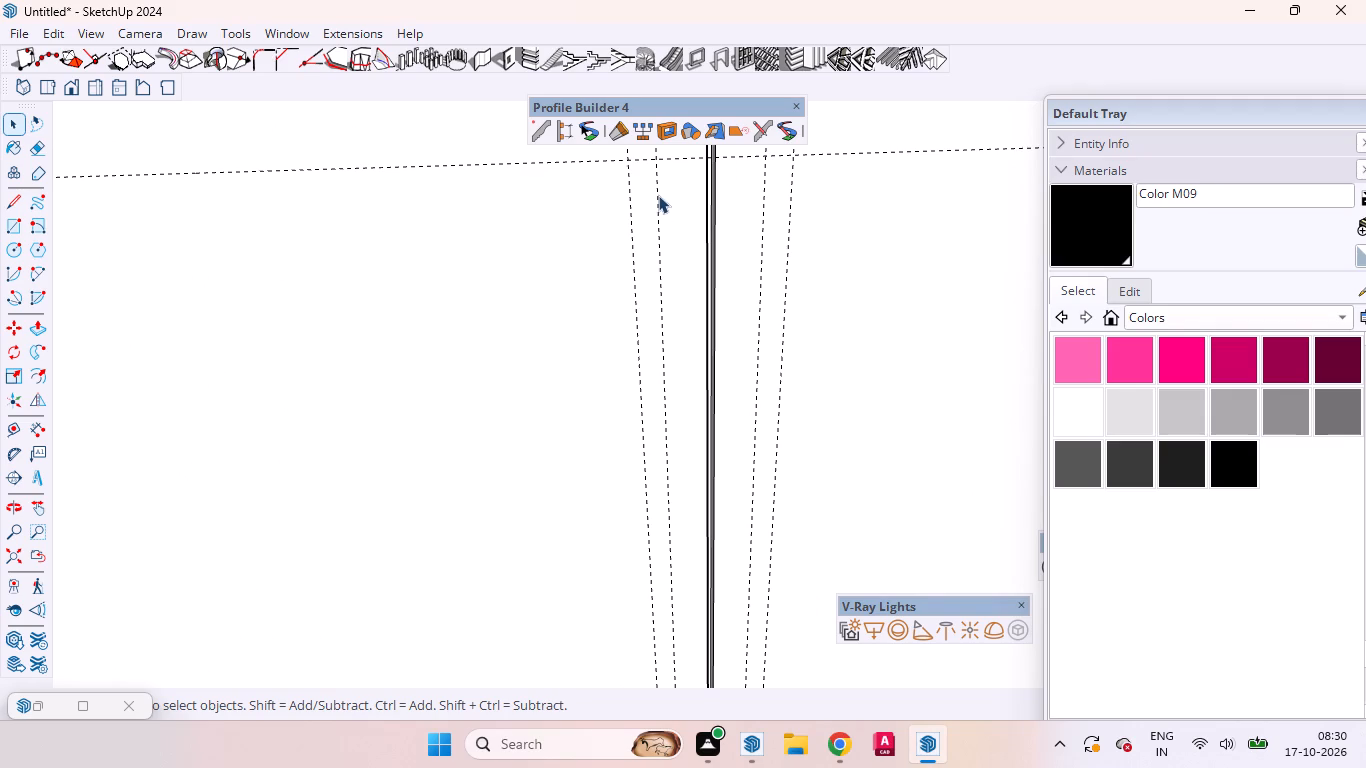
click(658, 195)
key(m)
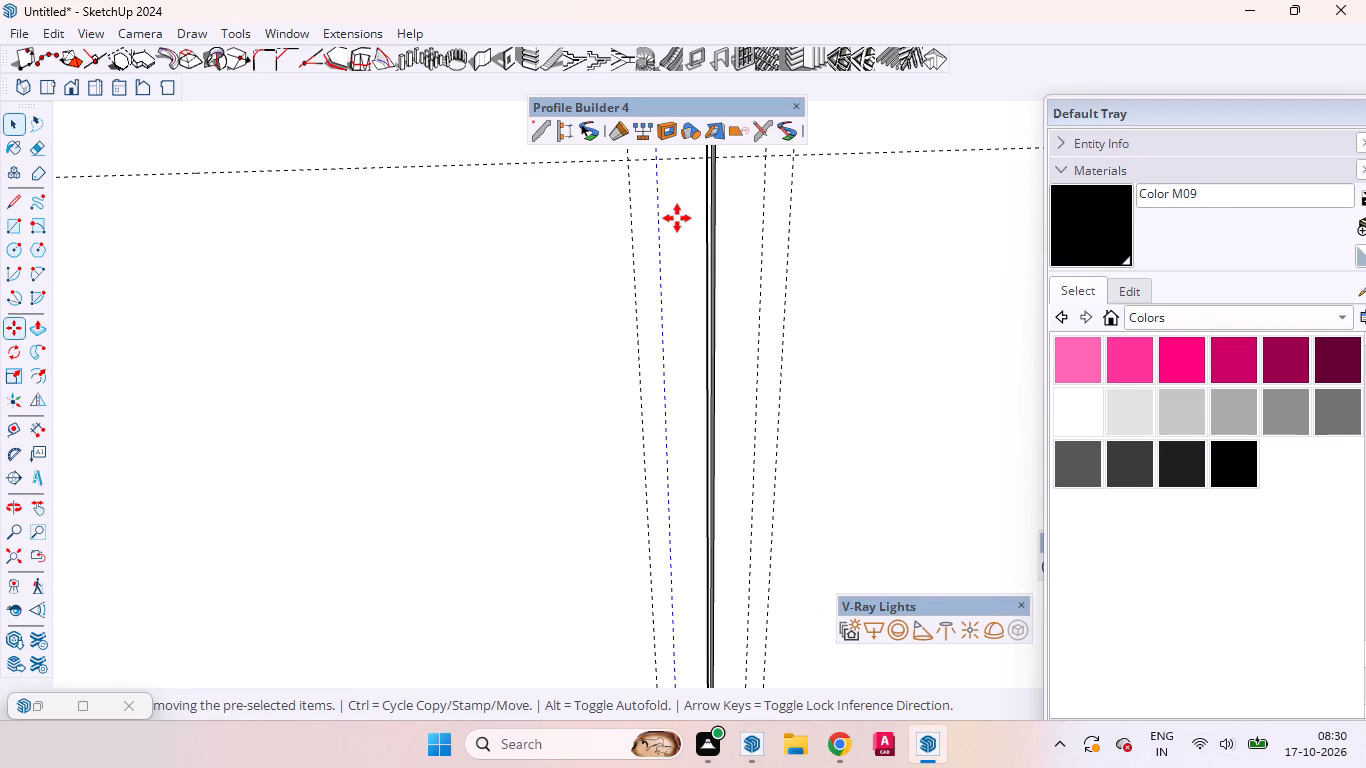
scroll(728, 157, up, 4)
scroll(723, 165, down, 4)
scroll(700, 193, up, 6)
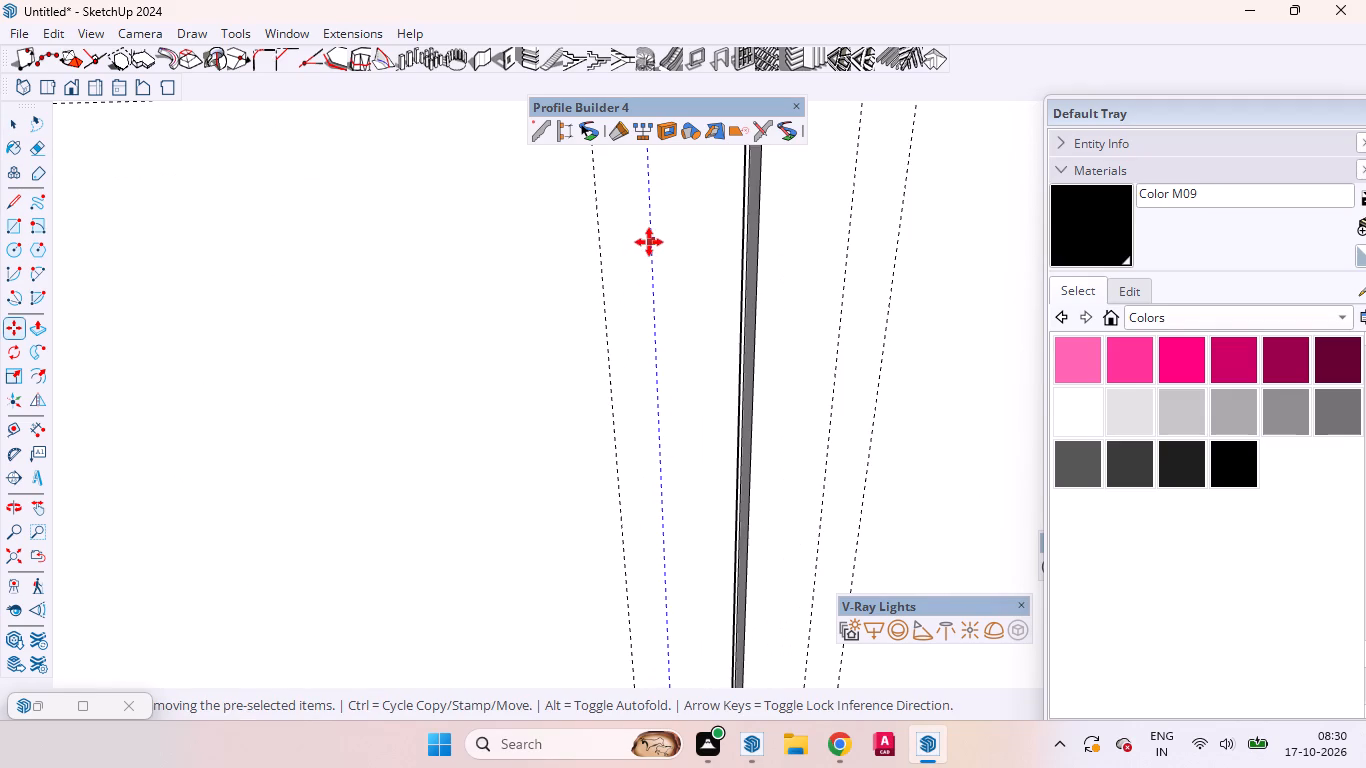
click(650, 240)
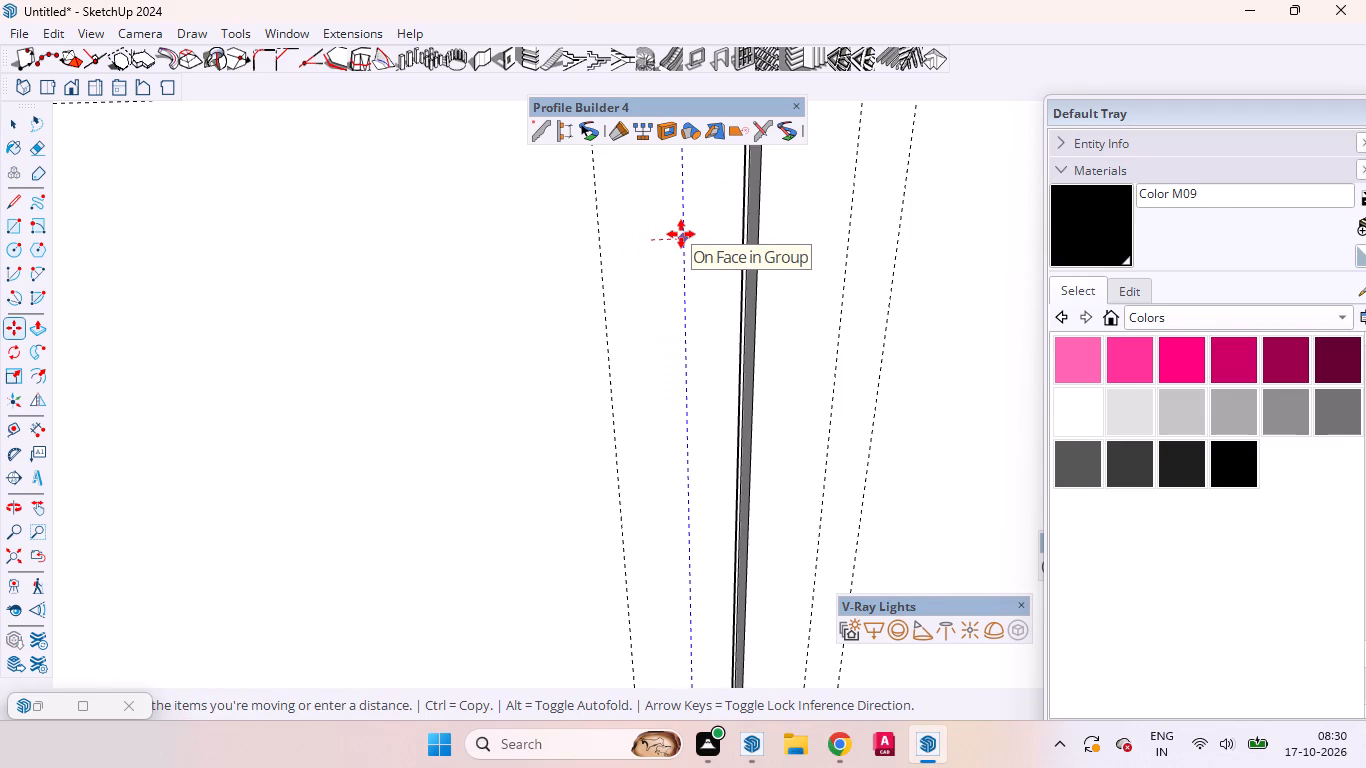
text(5mm)
key(Return)
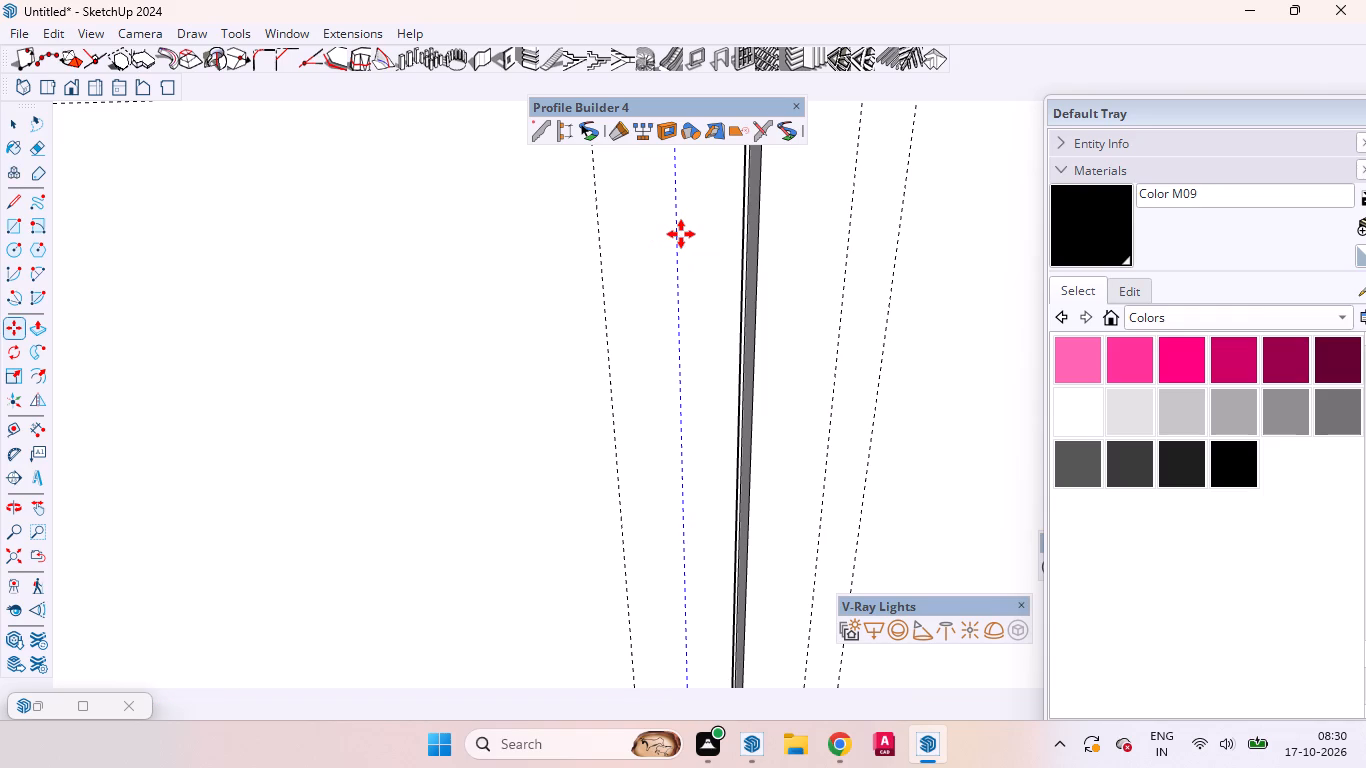
key(space)
Move the inner vertical guide on the second door 5 mm toward the gap between the first and second doors.
scroll(626, 277, down, 4)
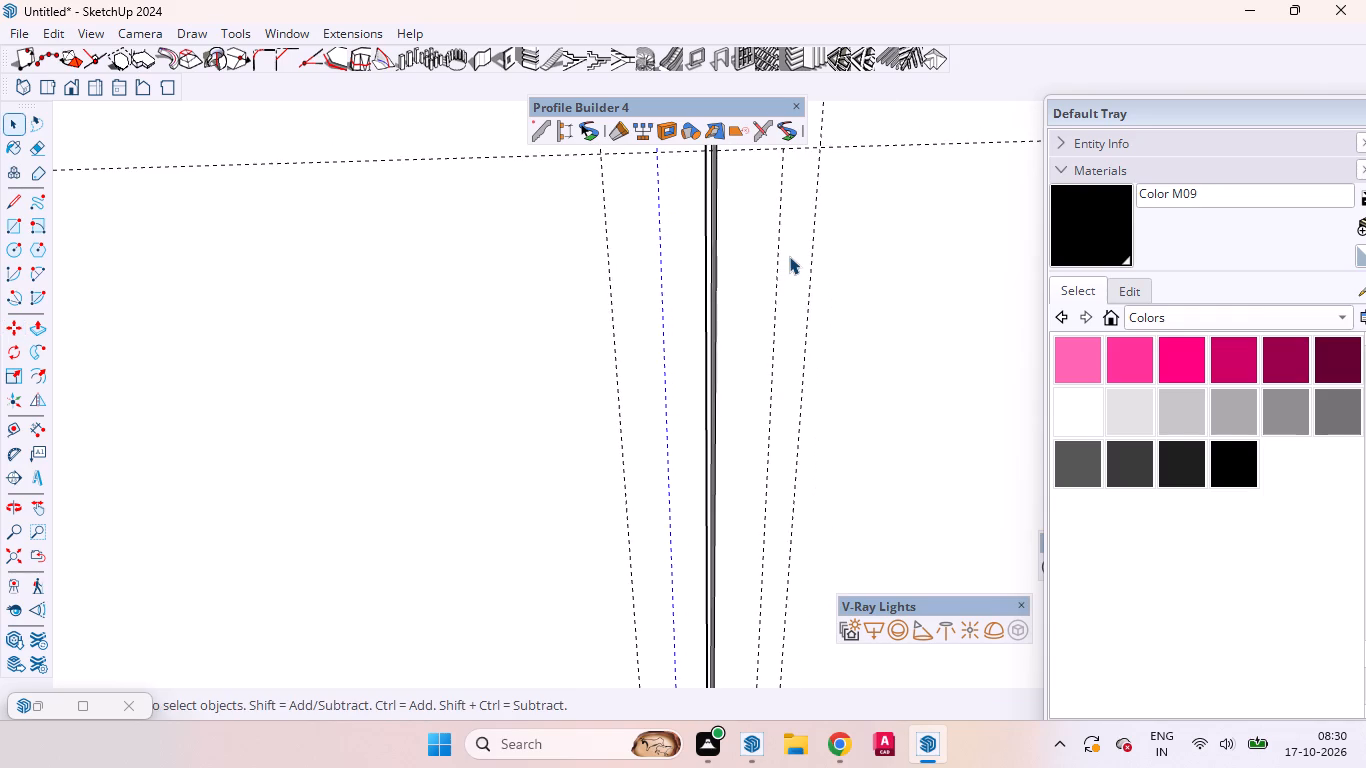
scroll(789, 256, up, 5)
click(769, 249)
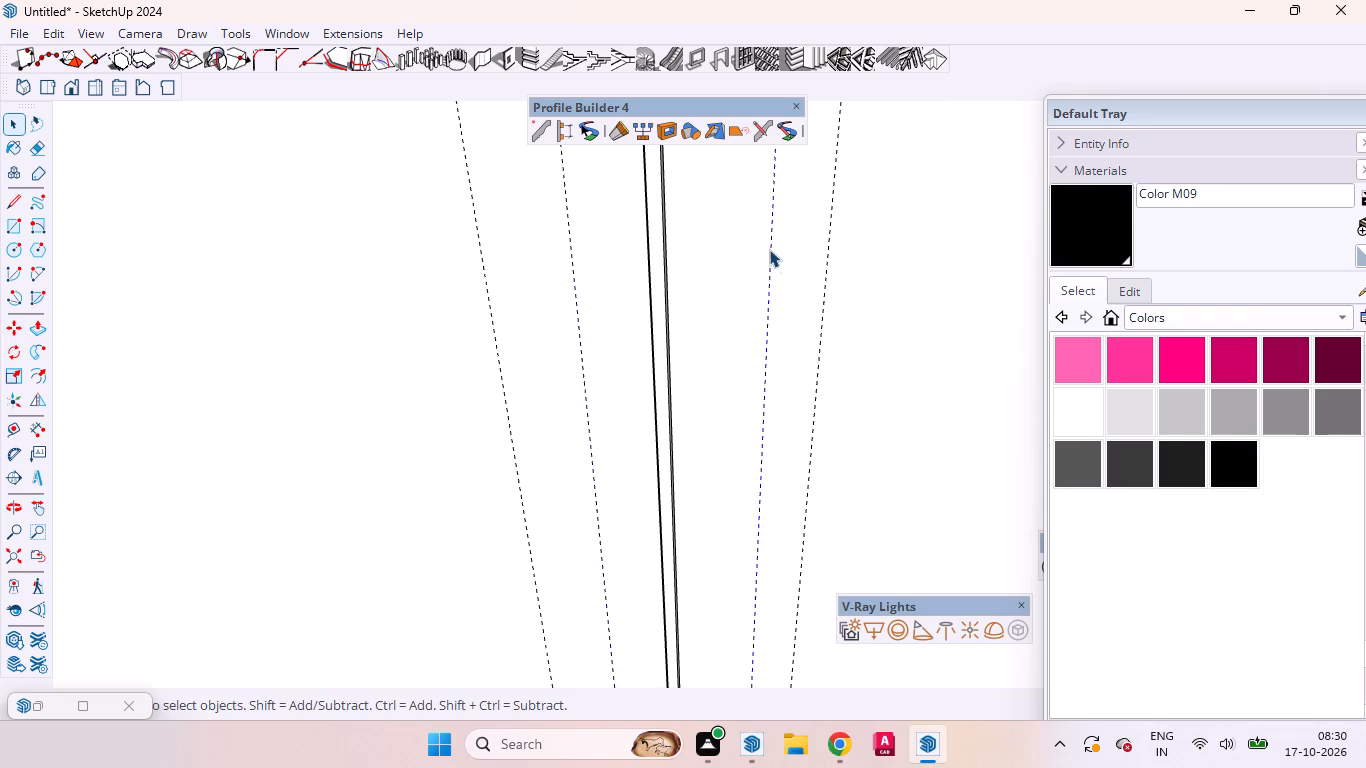
key(m)
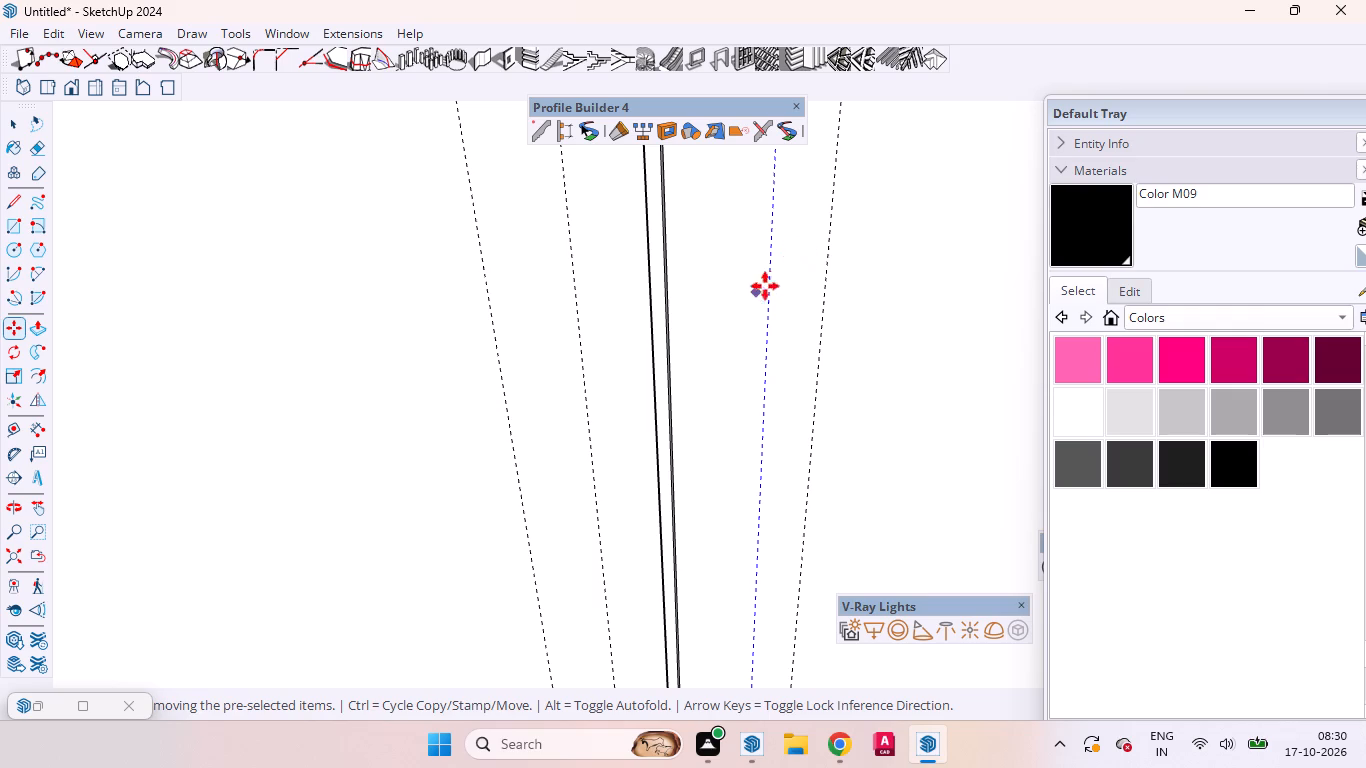
click(781, 279)
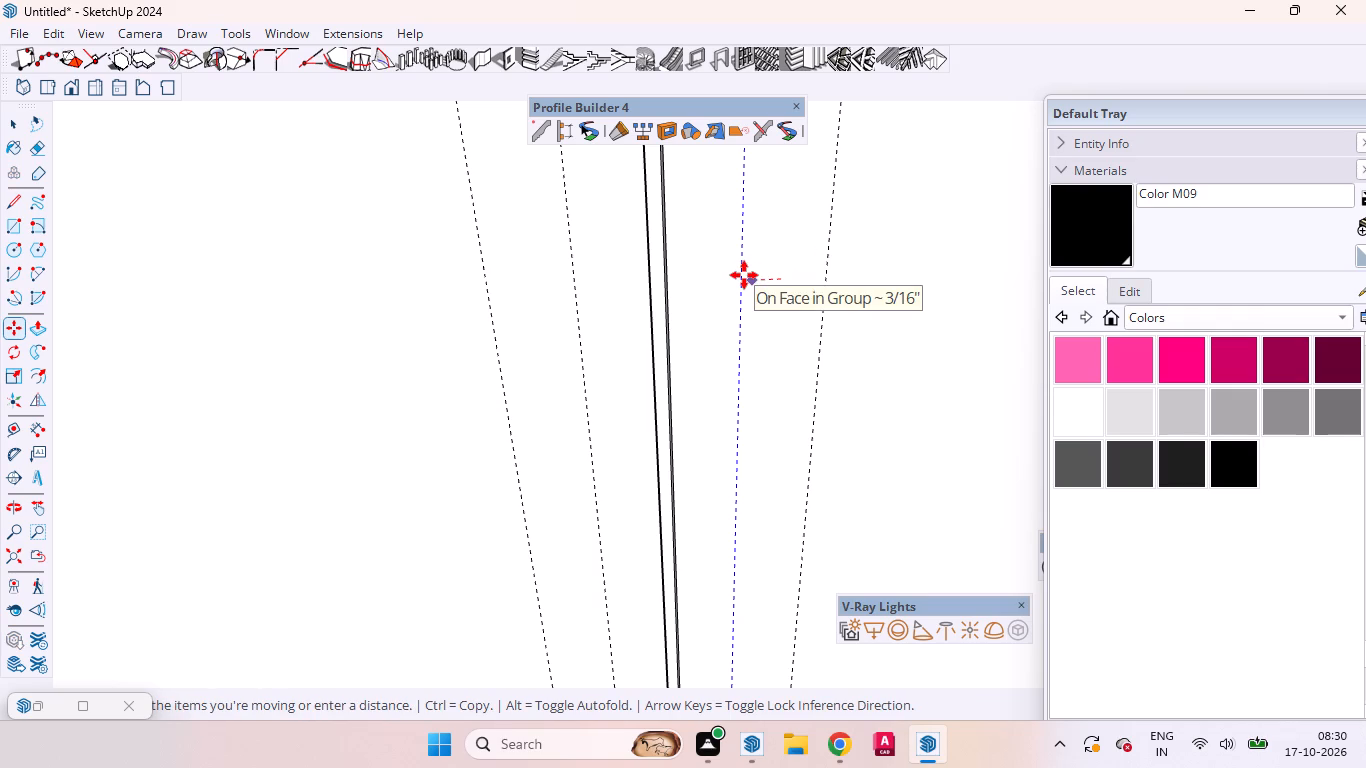
text(5mm)
key(Return)
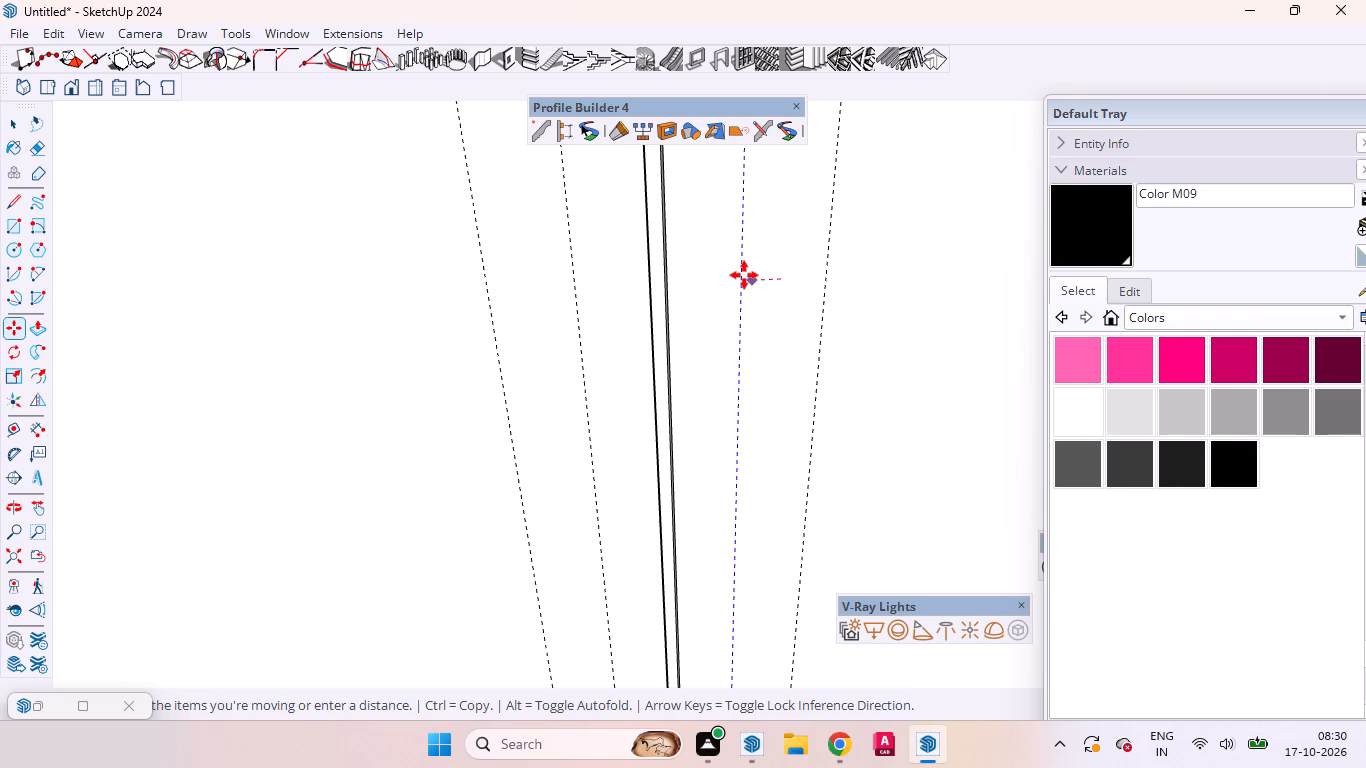
key(space)
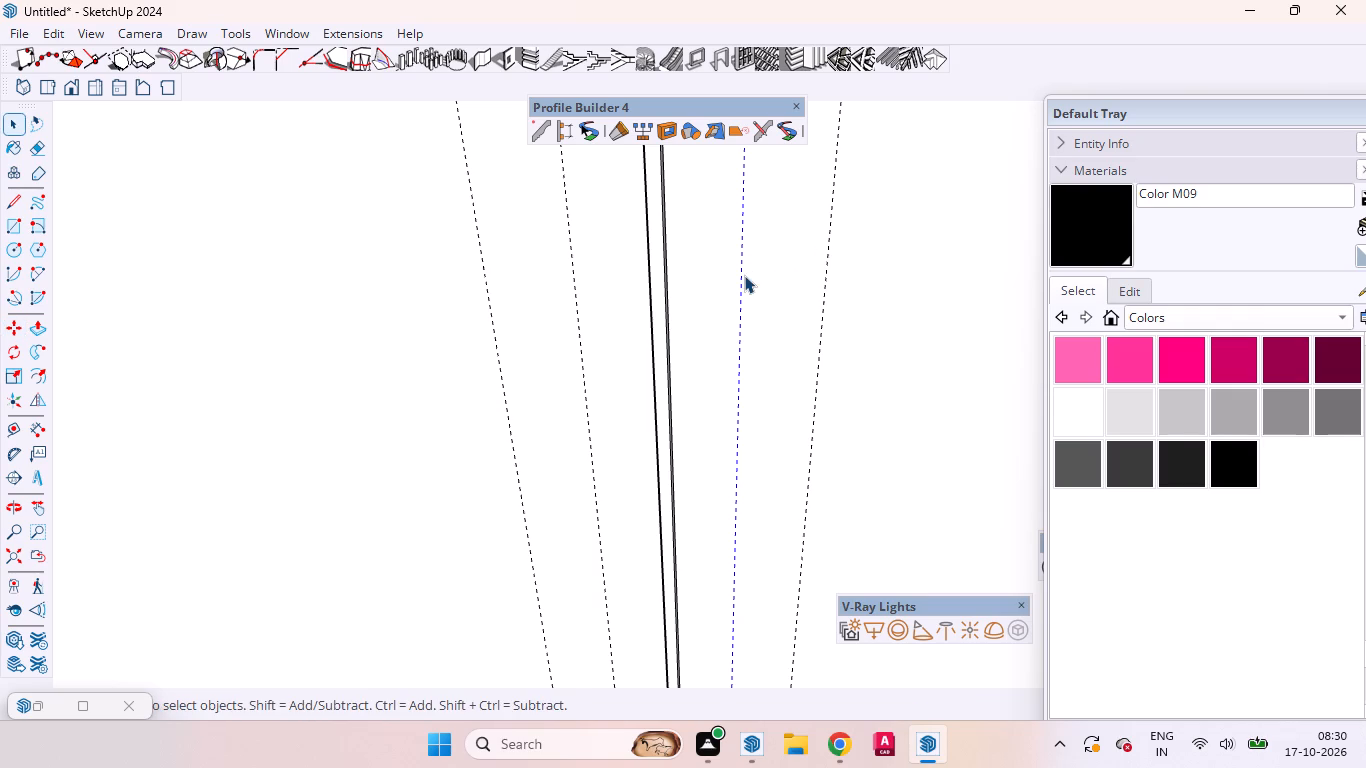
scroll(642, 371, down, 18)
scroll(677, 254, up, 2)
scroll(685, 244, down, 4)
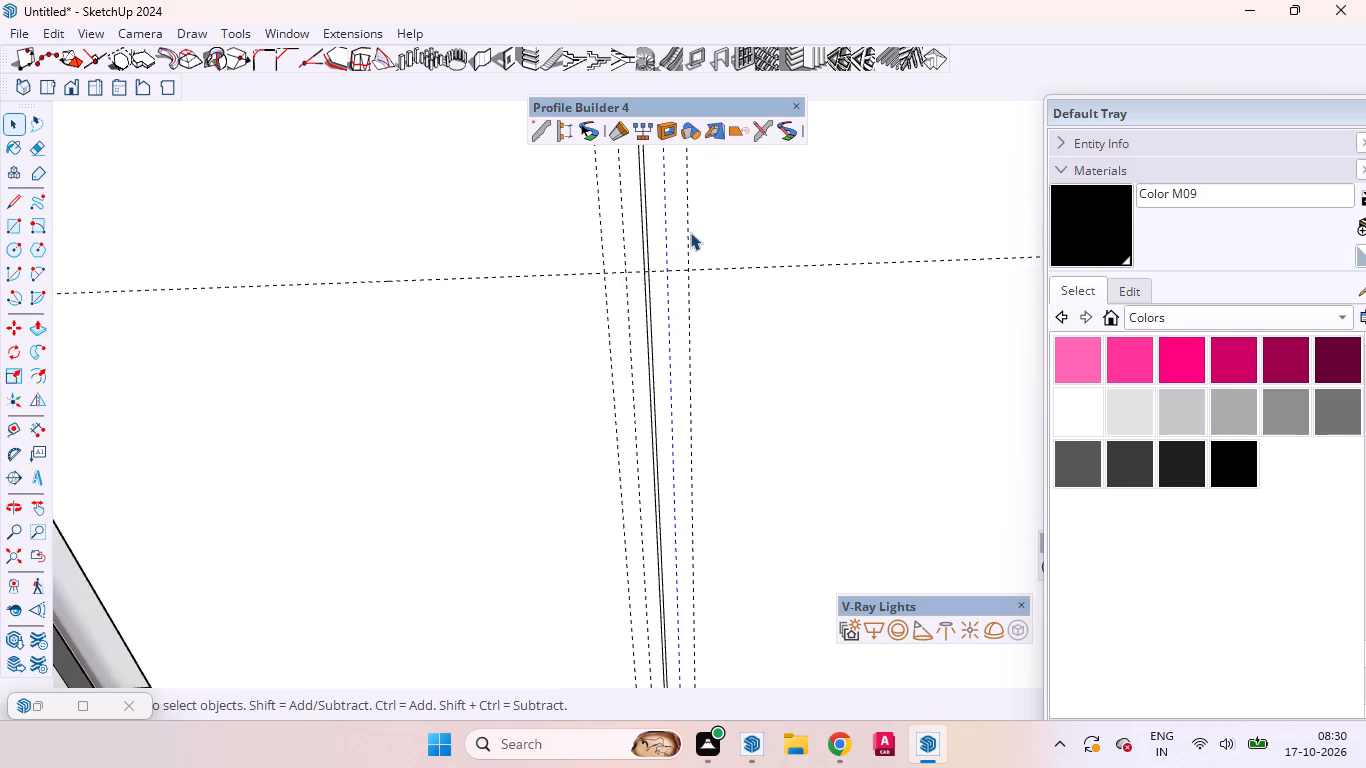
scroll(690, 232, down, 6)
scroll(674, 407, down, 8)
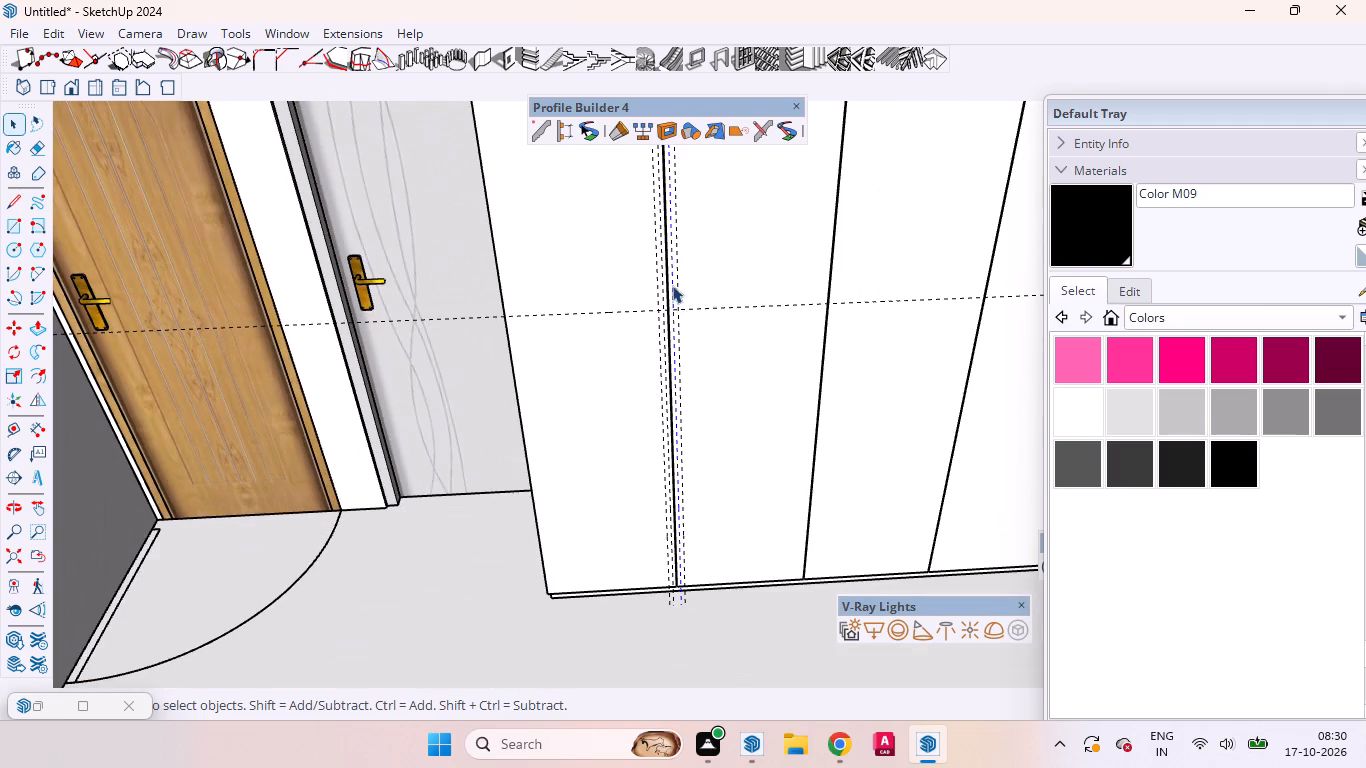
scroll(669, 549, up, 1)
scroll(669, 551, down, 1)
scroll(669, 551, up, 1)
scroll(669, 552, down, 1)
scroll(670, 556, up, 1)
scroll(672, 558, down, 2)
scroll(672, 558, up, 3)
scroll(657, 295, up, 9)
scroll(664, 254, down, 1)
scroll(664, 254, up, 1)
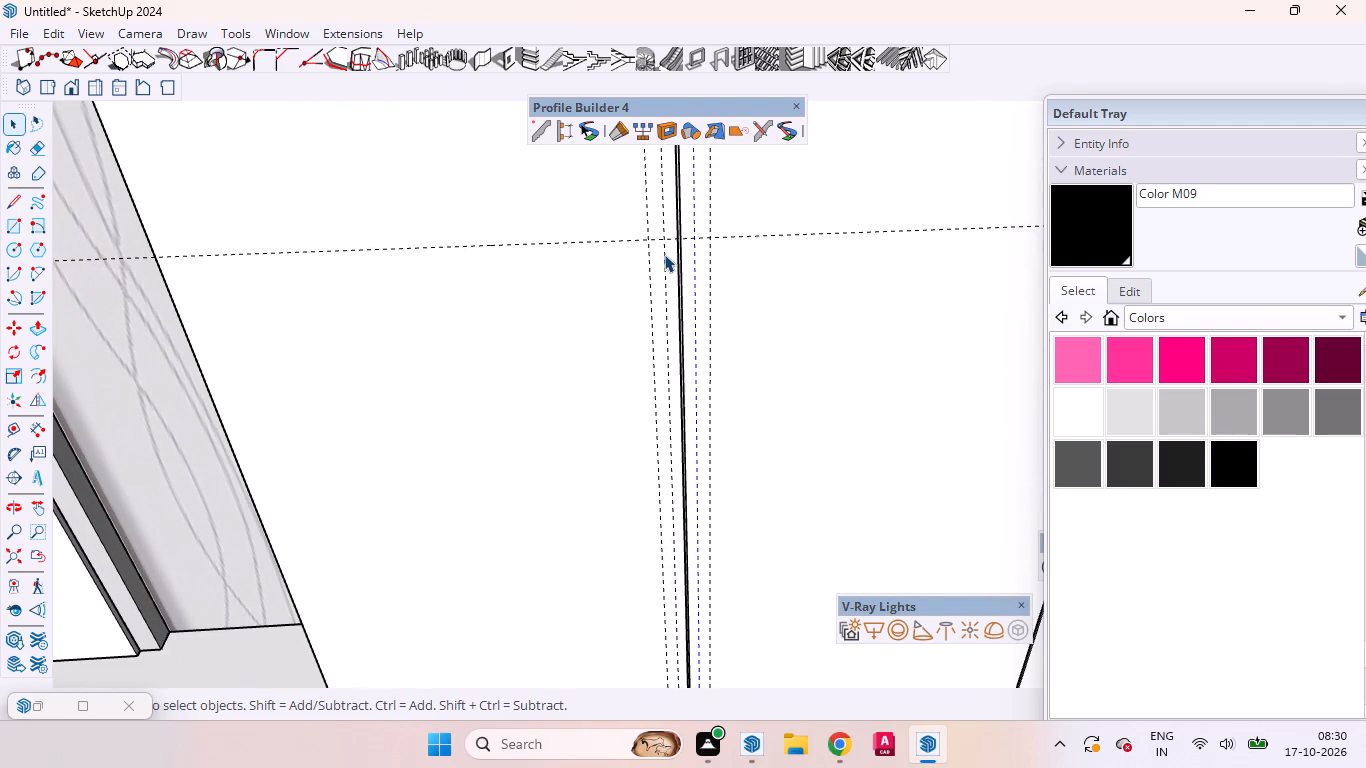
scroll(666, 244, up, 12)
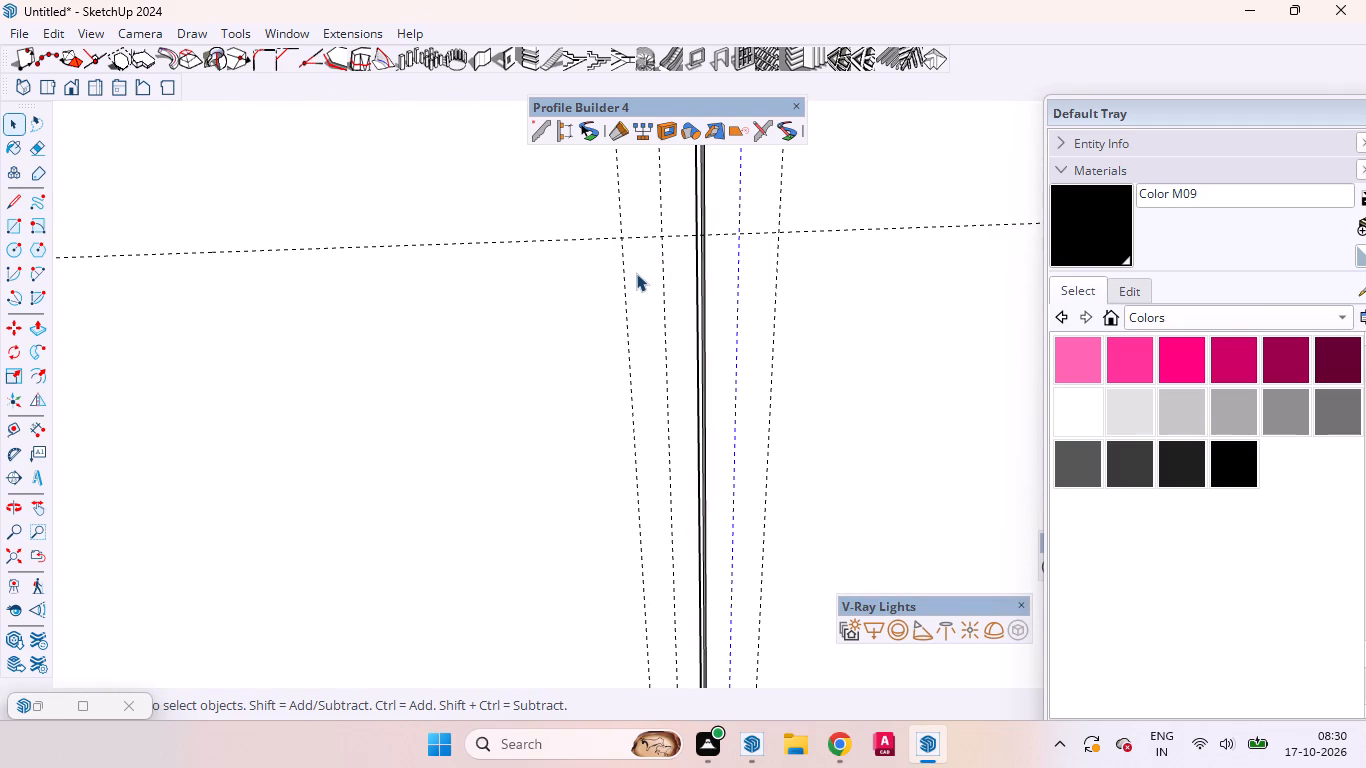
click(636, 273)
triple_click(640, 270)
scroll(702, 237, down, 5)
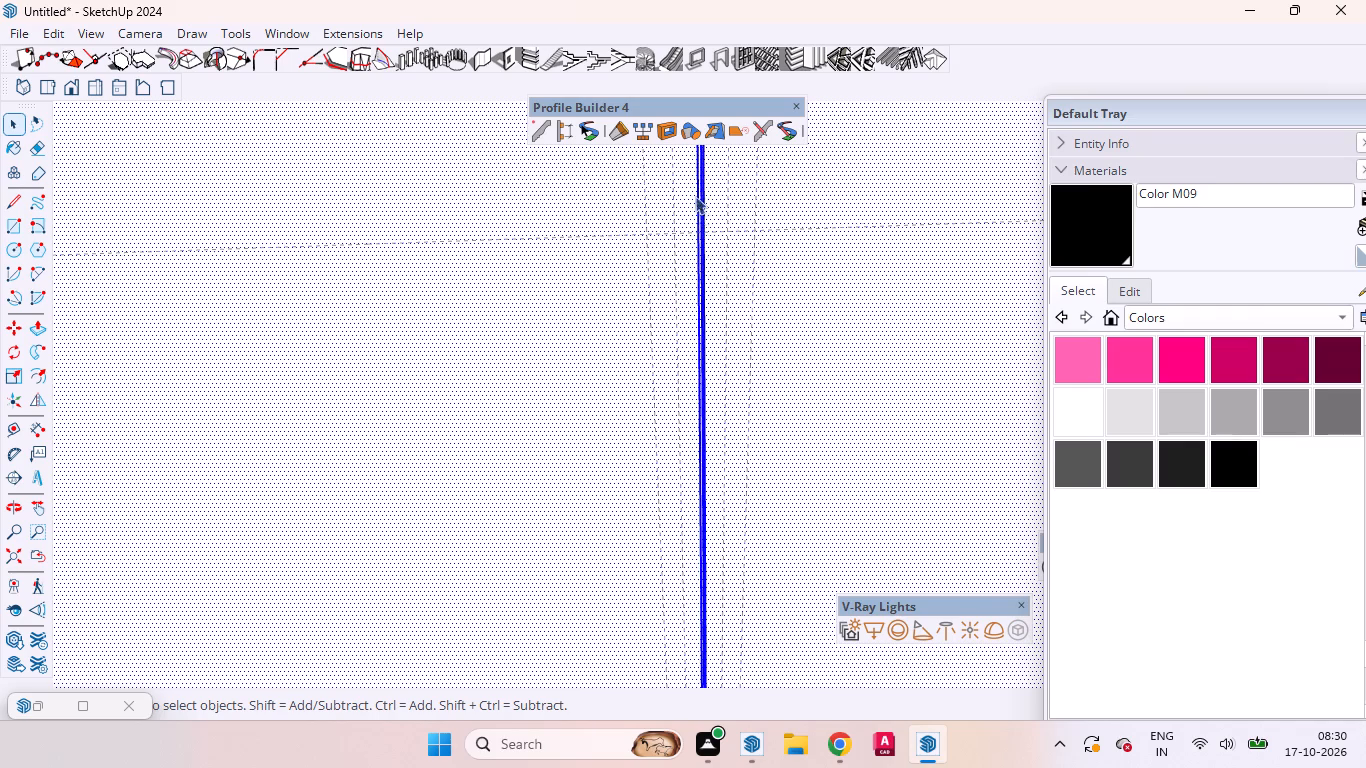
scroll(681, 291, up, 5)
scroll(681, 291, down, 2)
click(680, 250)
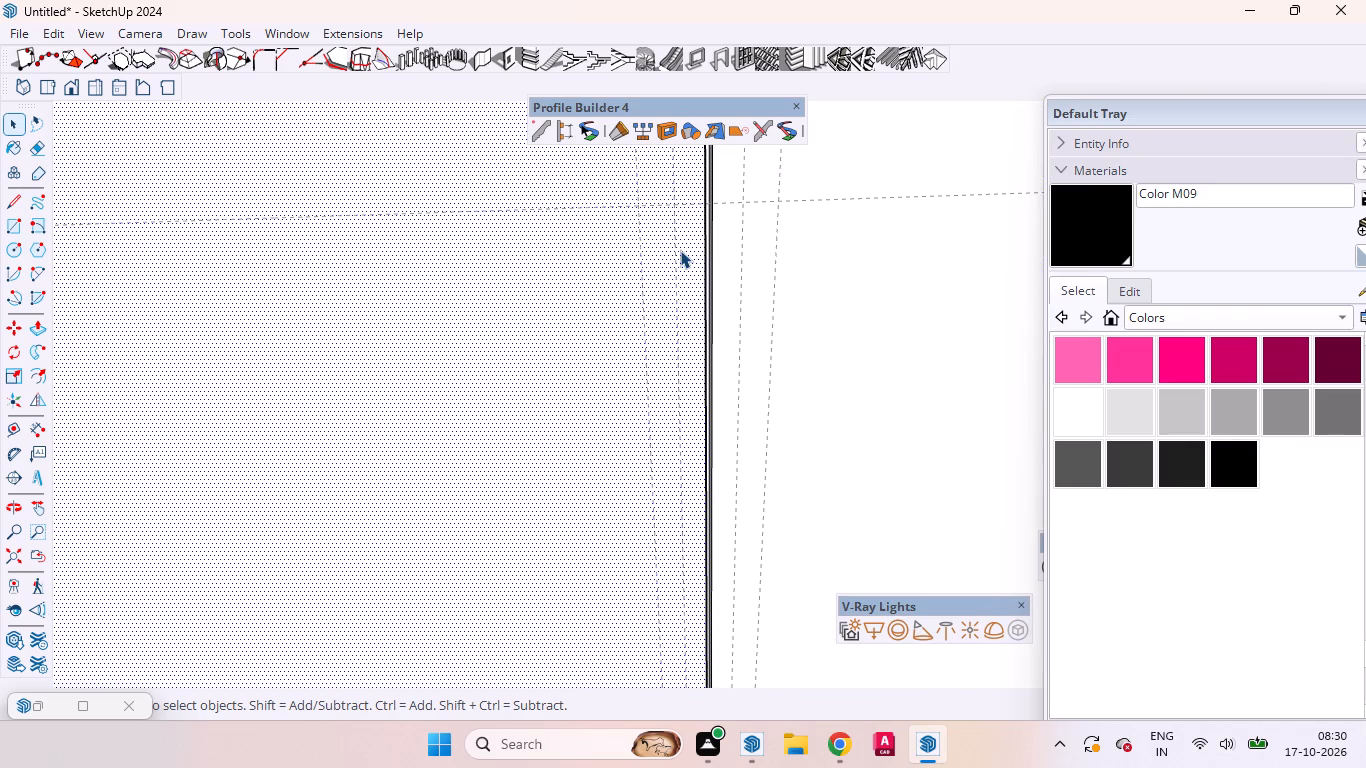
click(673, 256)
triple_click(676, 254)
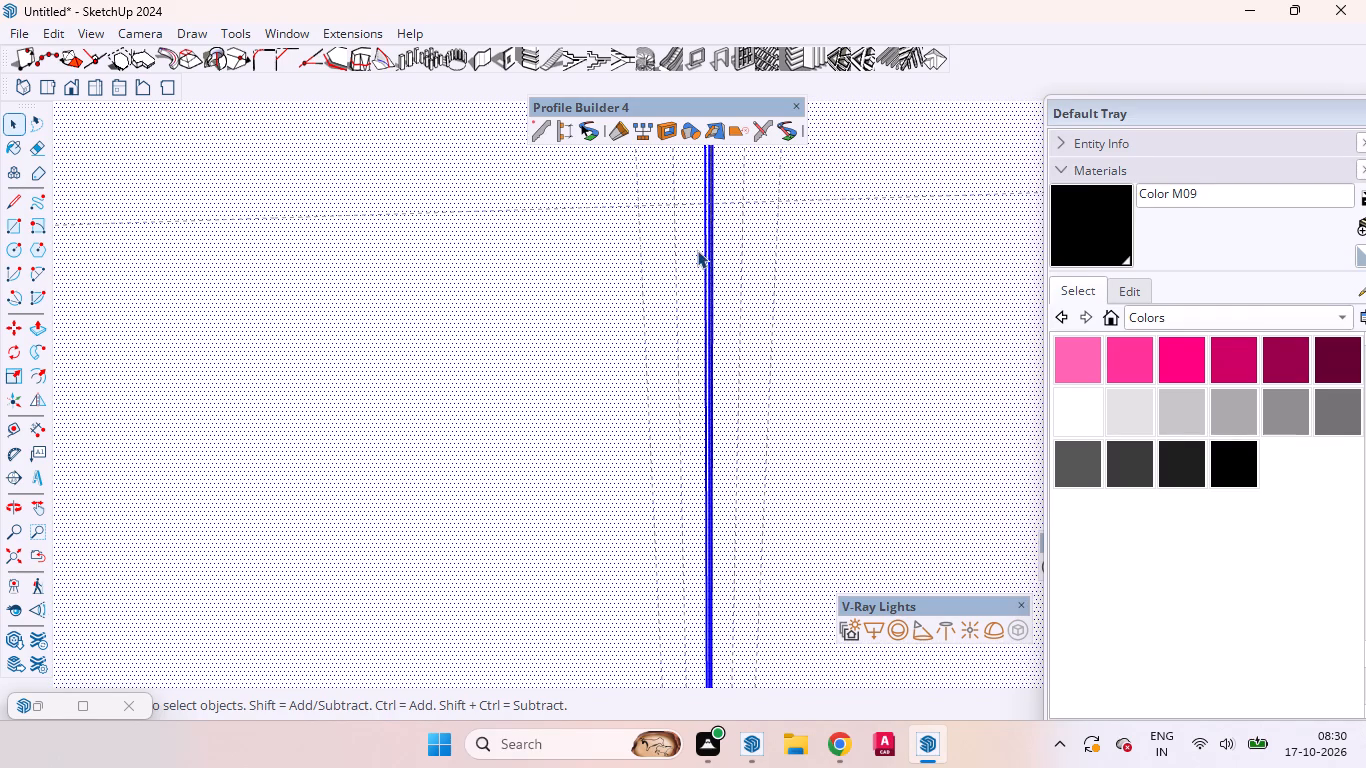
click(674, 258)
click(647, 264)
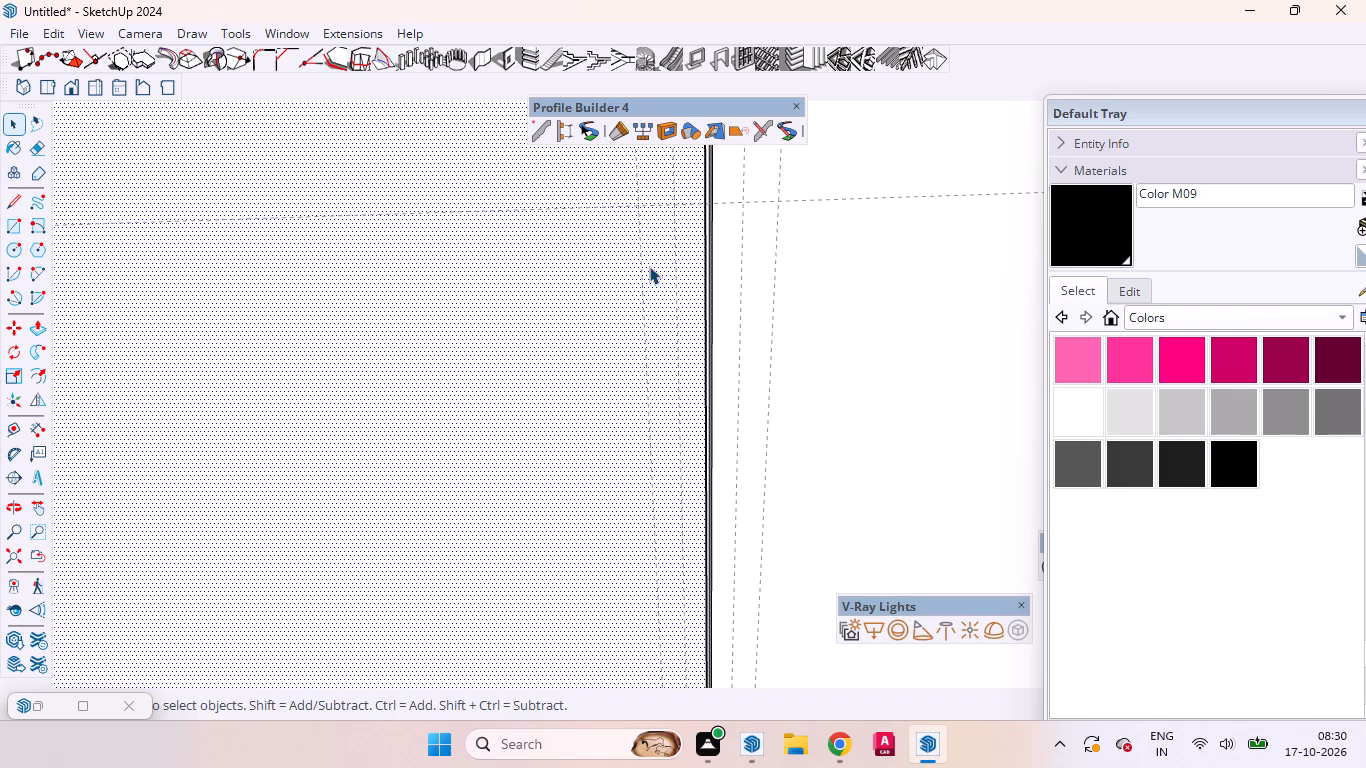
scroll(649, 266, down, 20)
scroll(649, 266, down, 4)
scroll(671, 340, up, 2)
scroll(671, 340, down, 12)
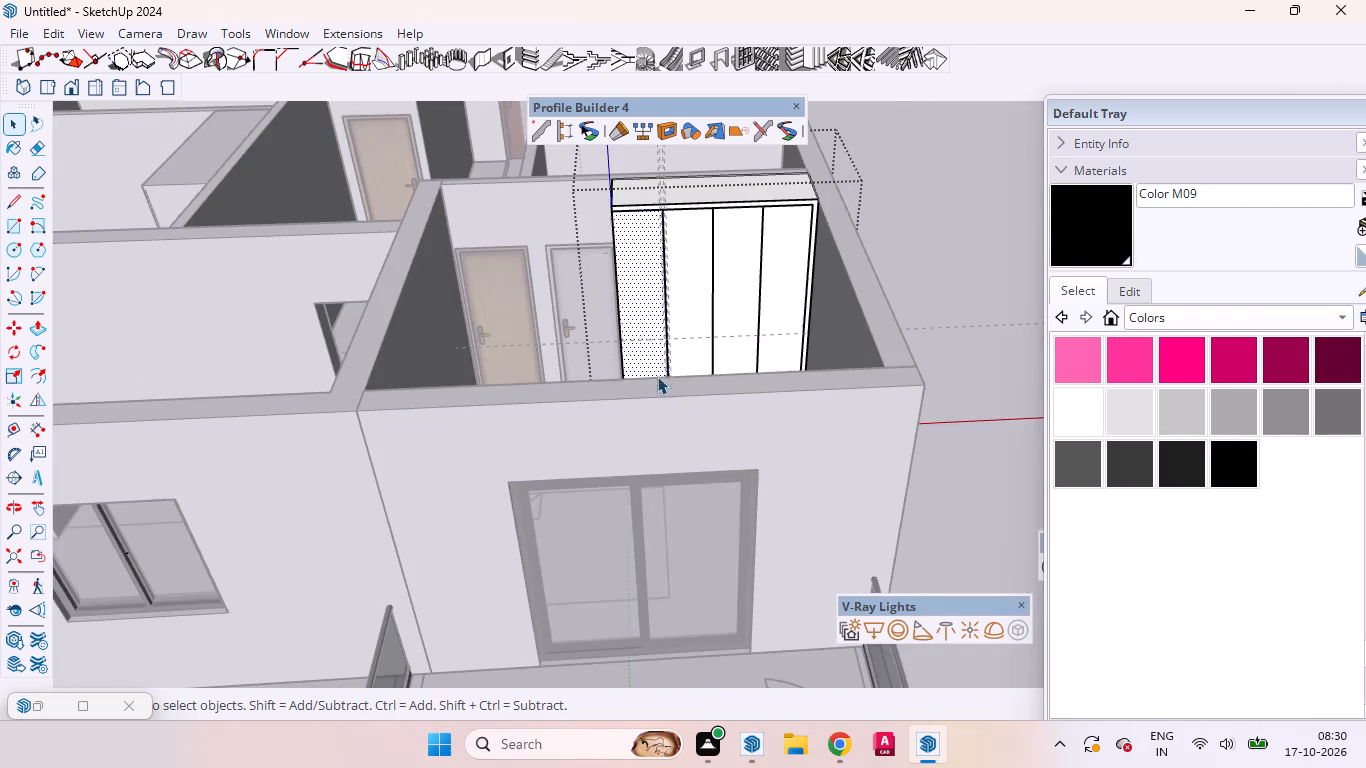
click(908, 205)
Move the inner vertical guide on the first door 3 mm toward the gap between the first and second doors.
scroll(747, 274, up, 3)
scroll(698, 303, down, 1)
scroll(688, 312, up, 7)
scroll(672, 402, down, 4)
scroll(633, 398, up, 3)
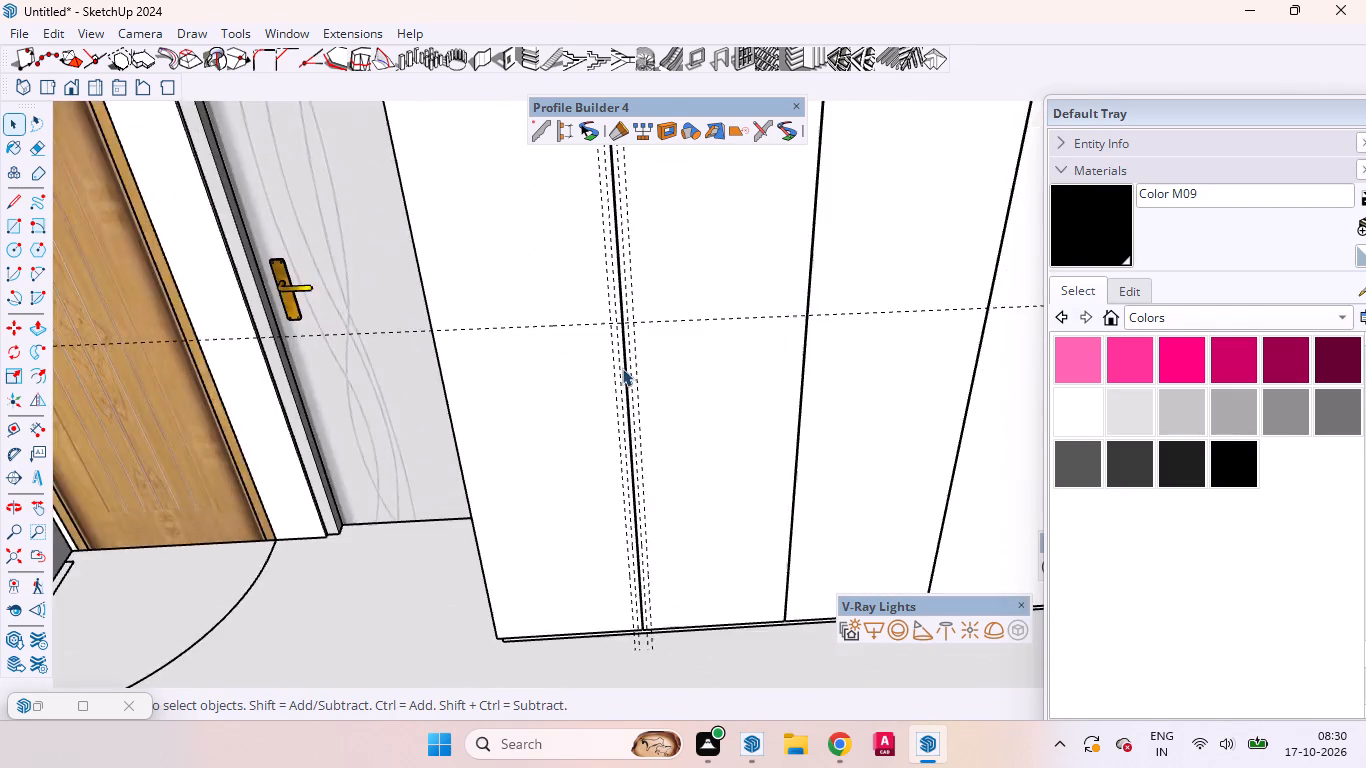
scroll(622, 368, up, 11)
scroll(618, 350, down, 1)
scroll(618, 350, up, 19)
scroll(616, 323, down, 1)
scroll(616, 323, up, 4)
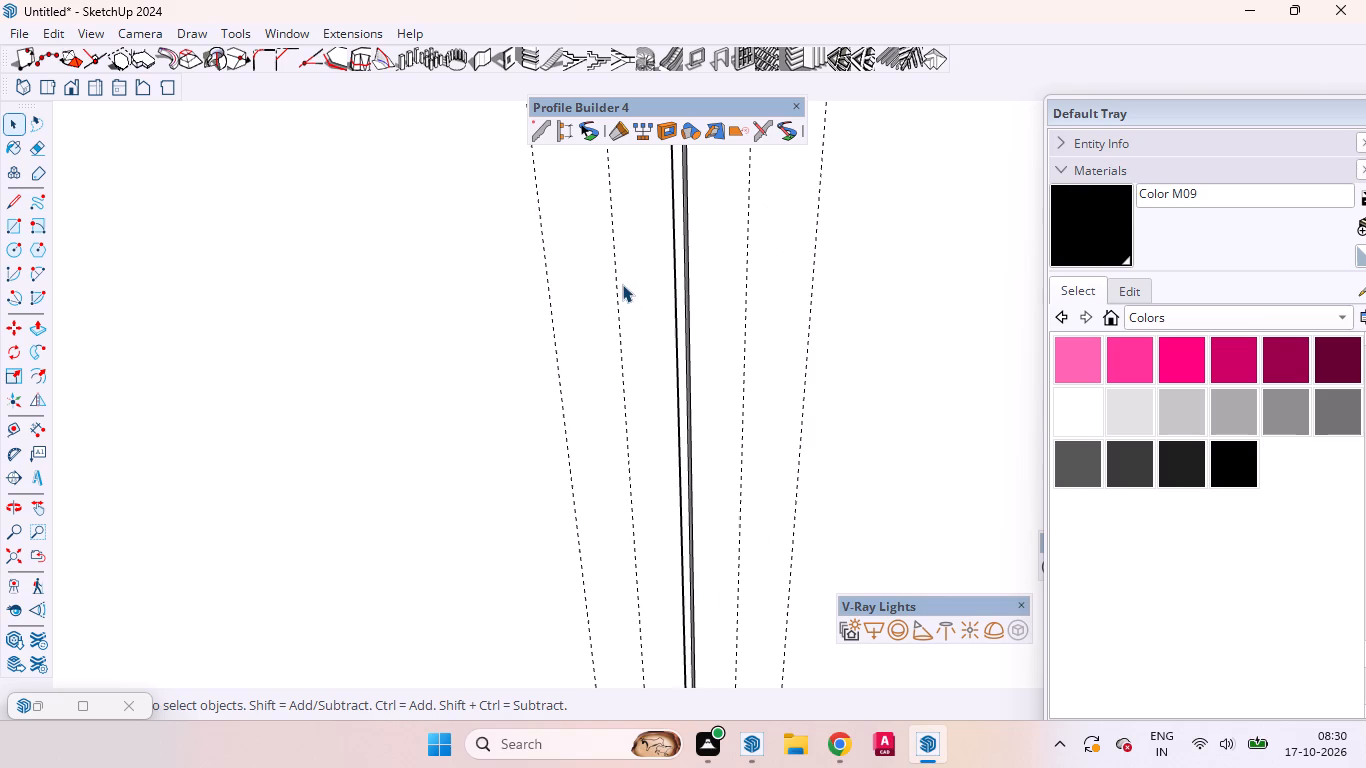
click(615, 283)
key(m)
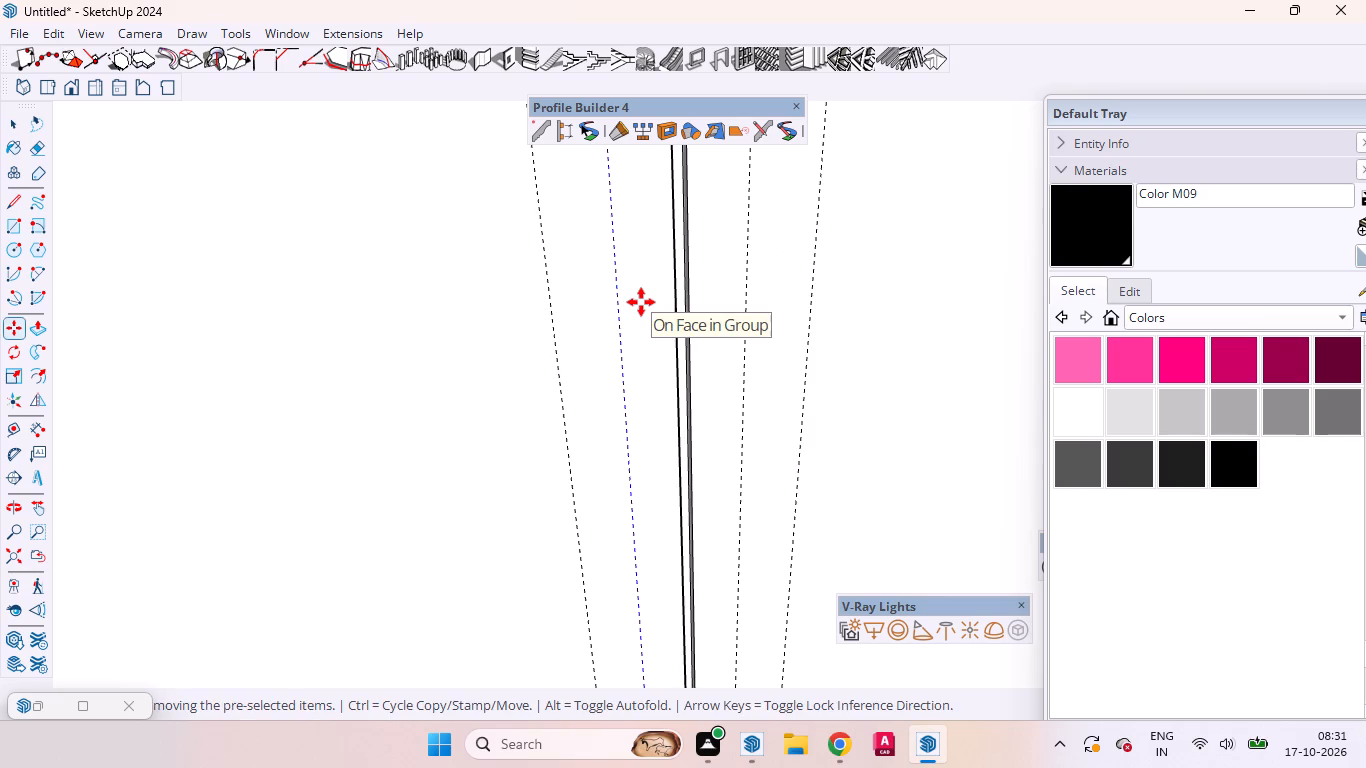
click(637, 295)
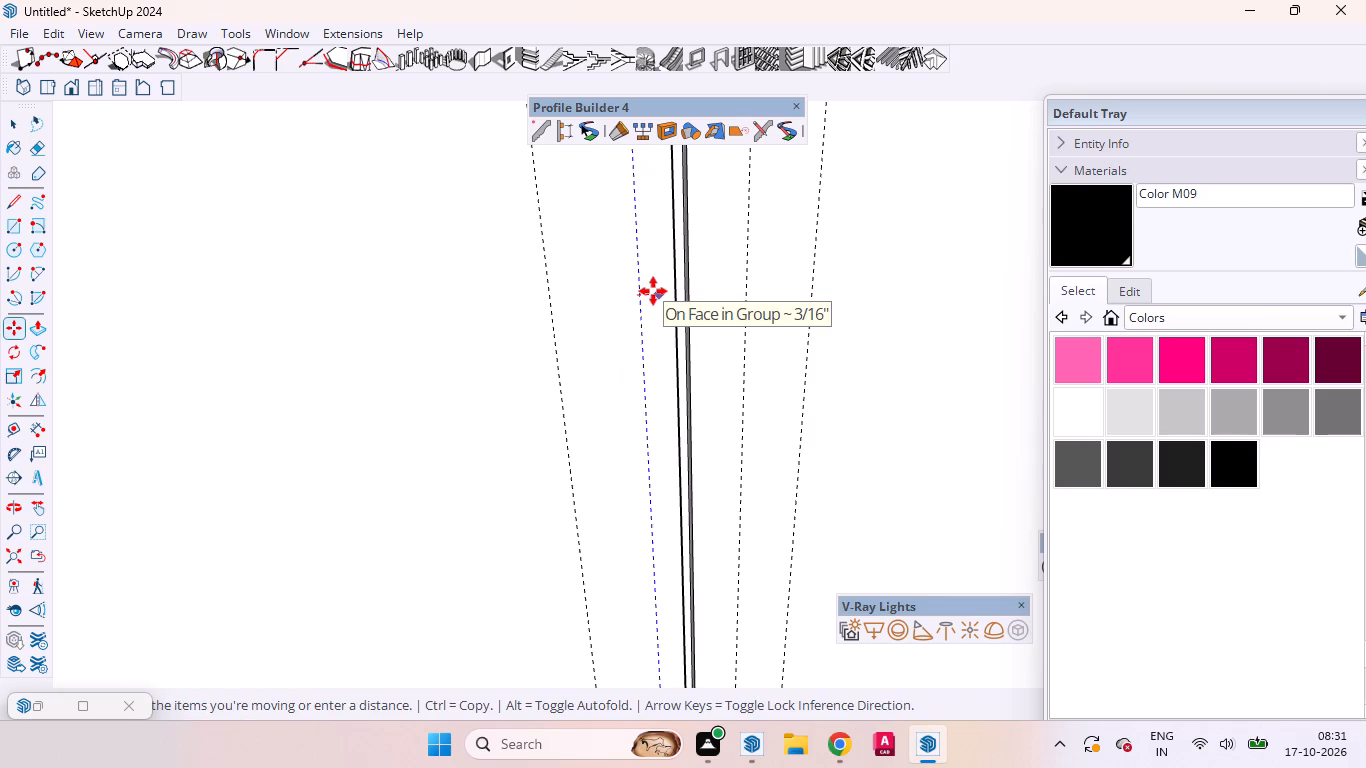
text(3mm)
key(Return)
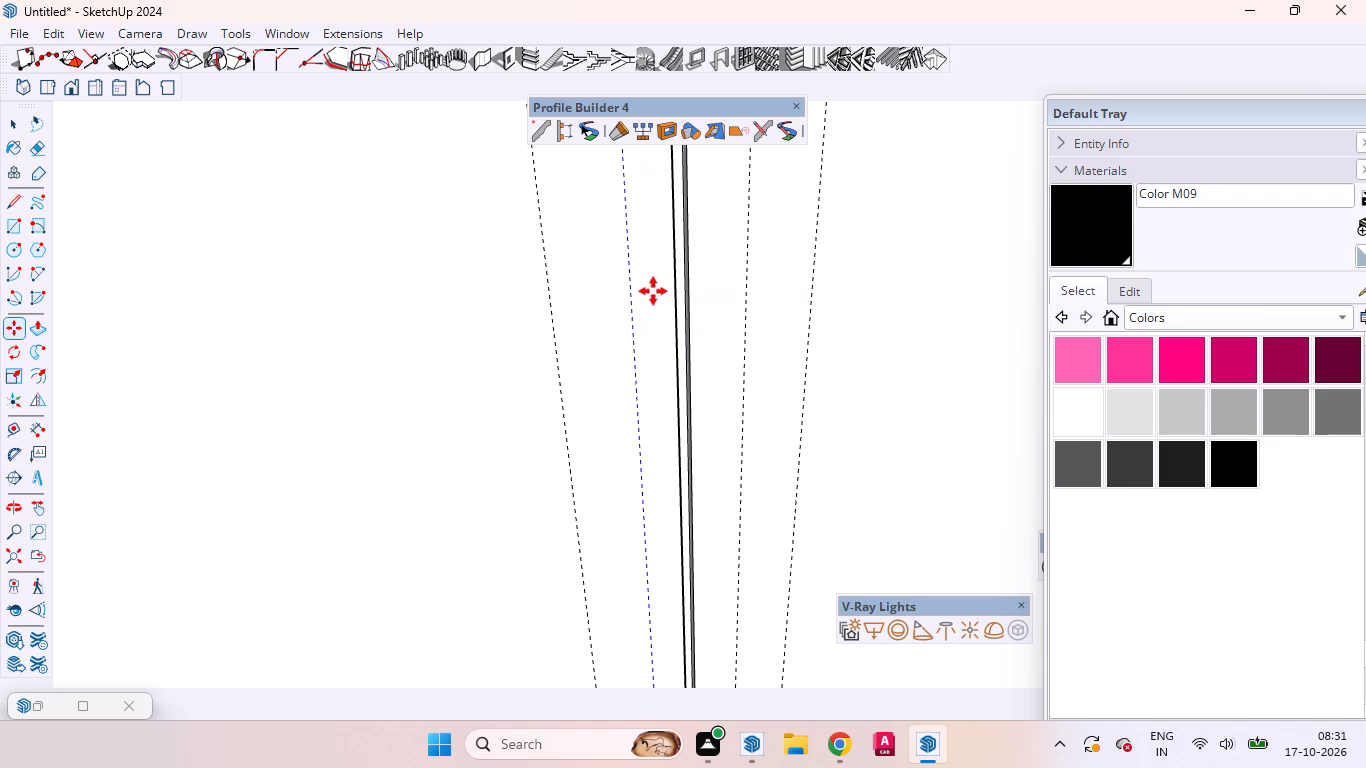
key(space)
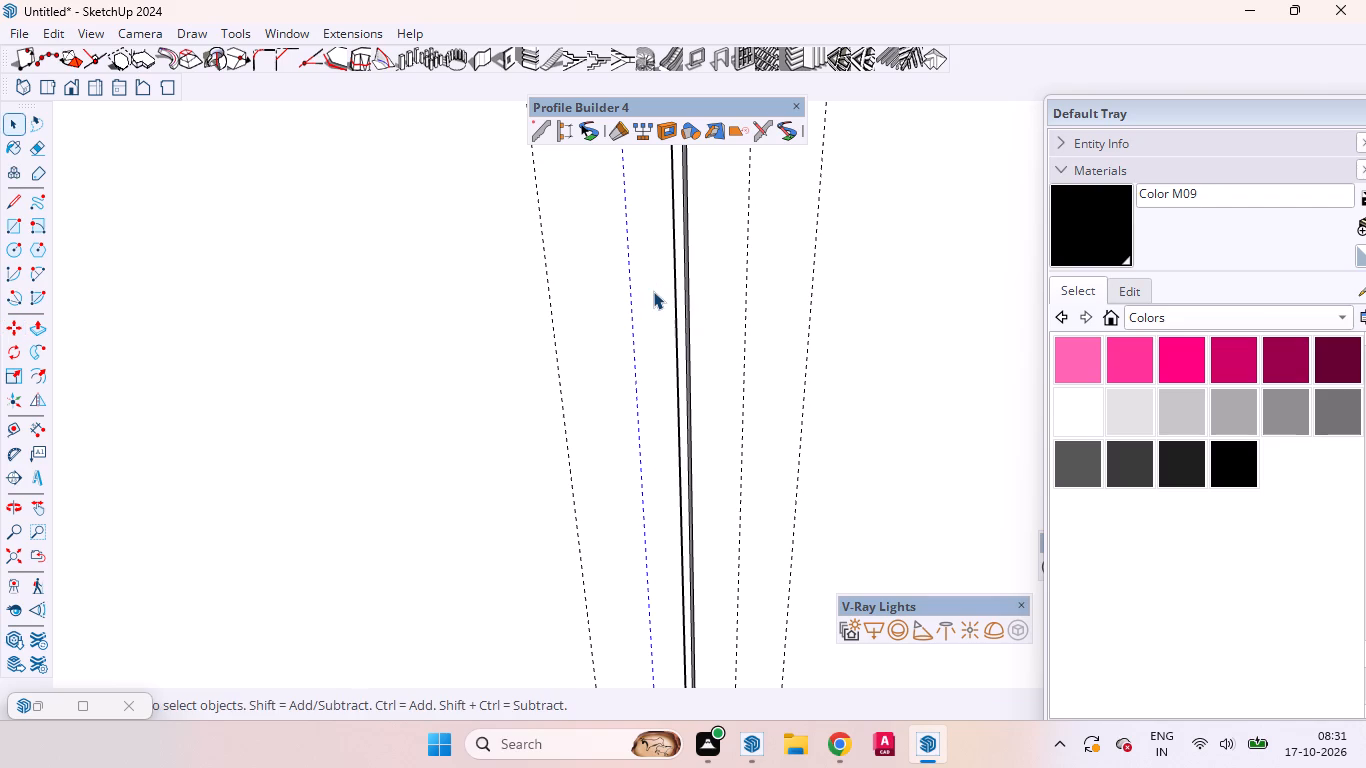
Move the inner vertical guide on the second door 3 mm toward the gap between the first and second doors.
click(744, 267)
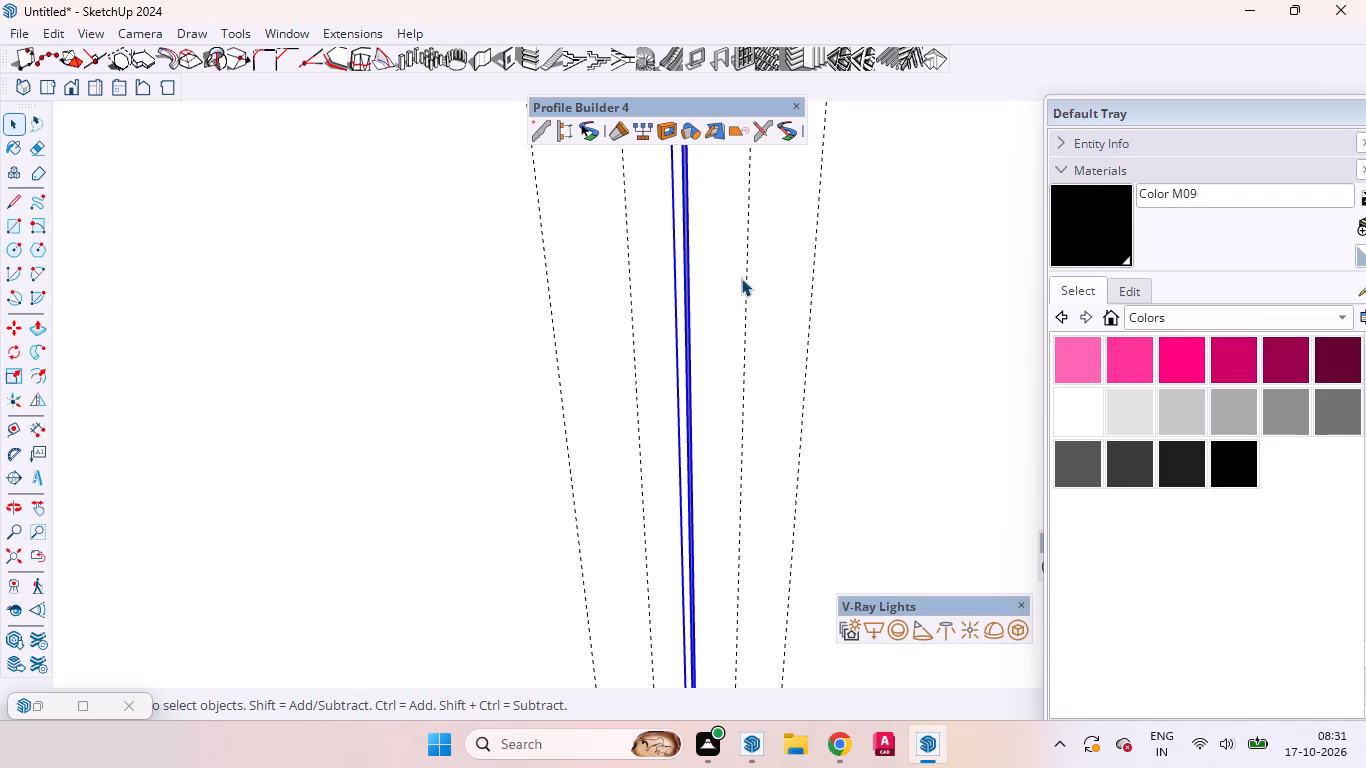
click(750, 282)
click(745, 282)
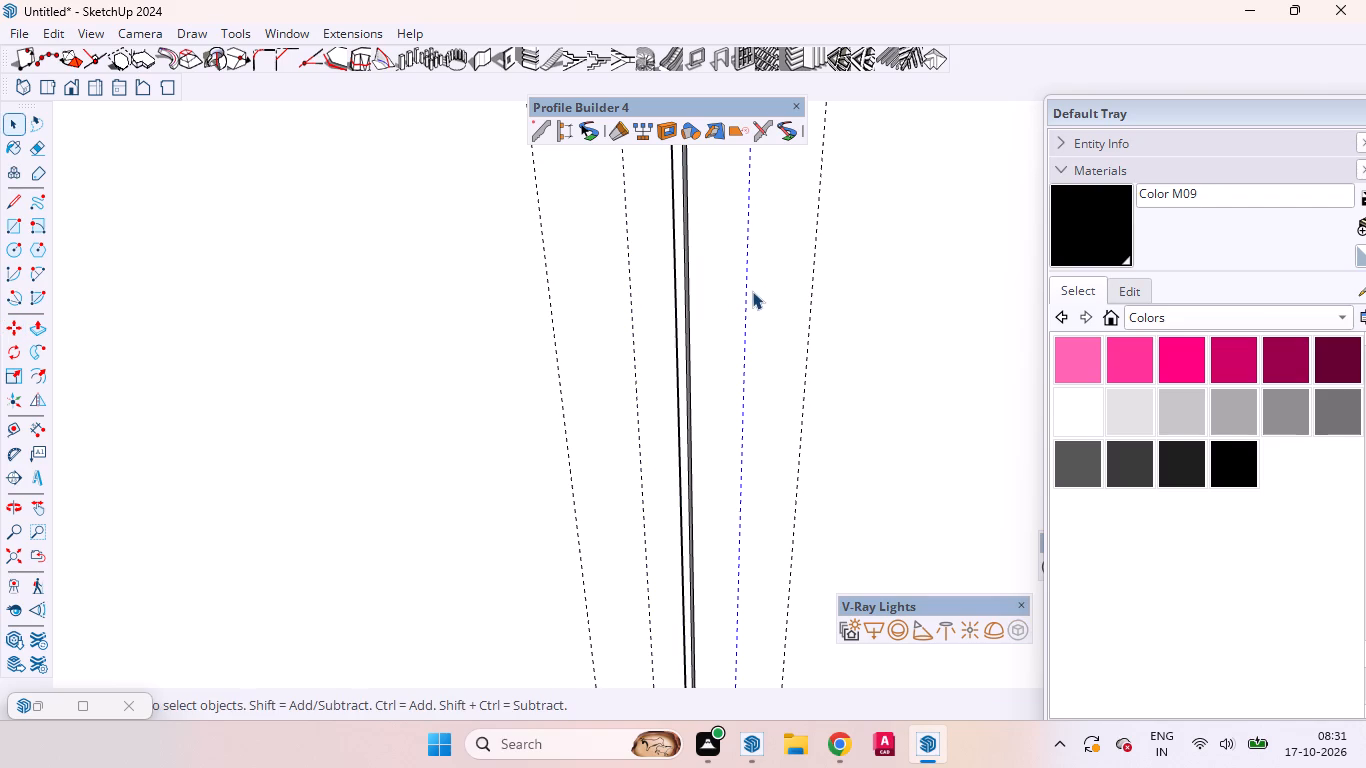
key(m)
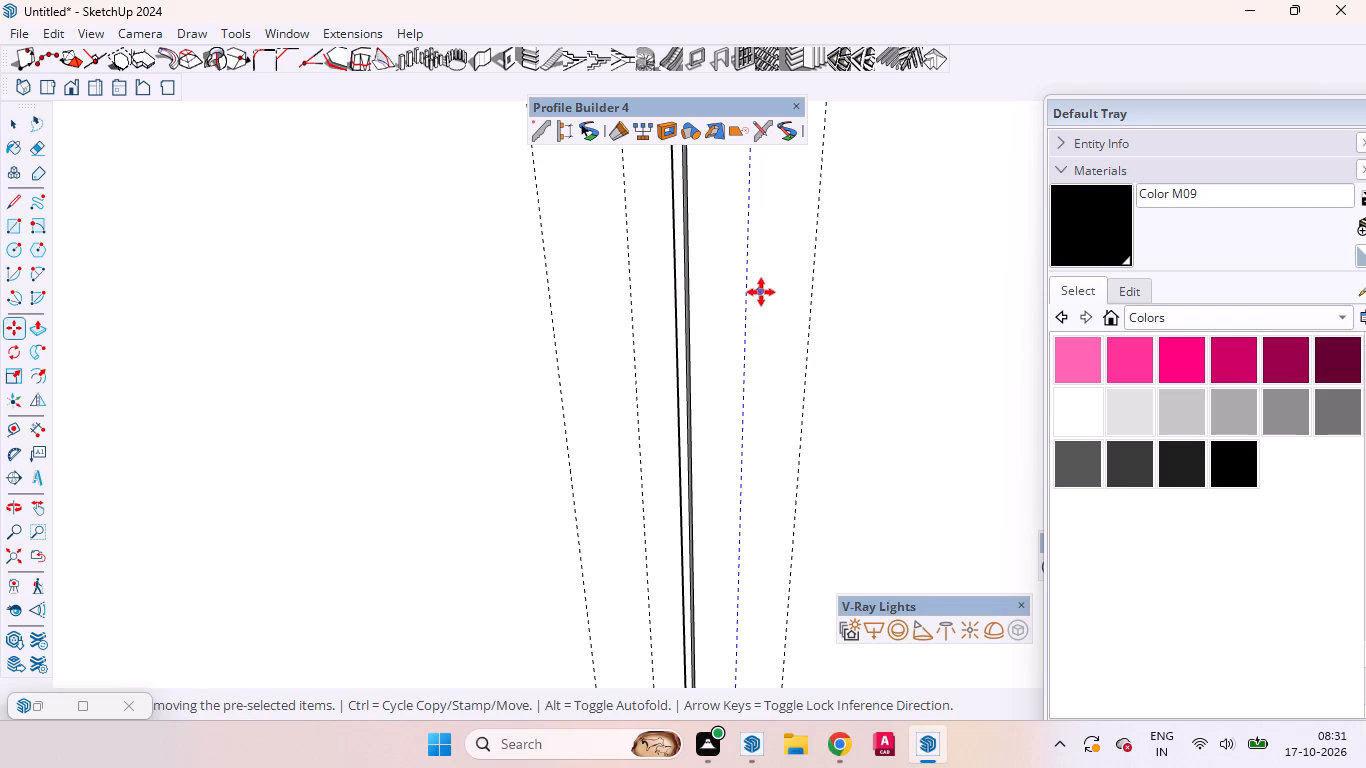
click(762, 293)
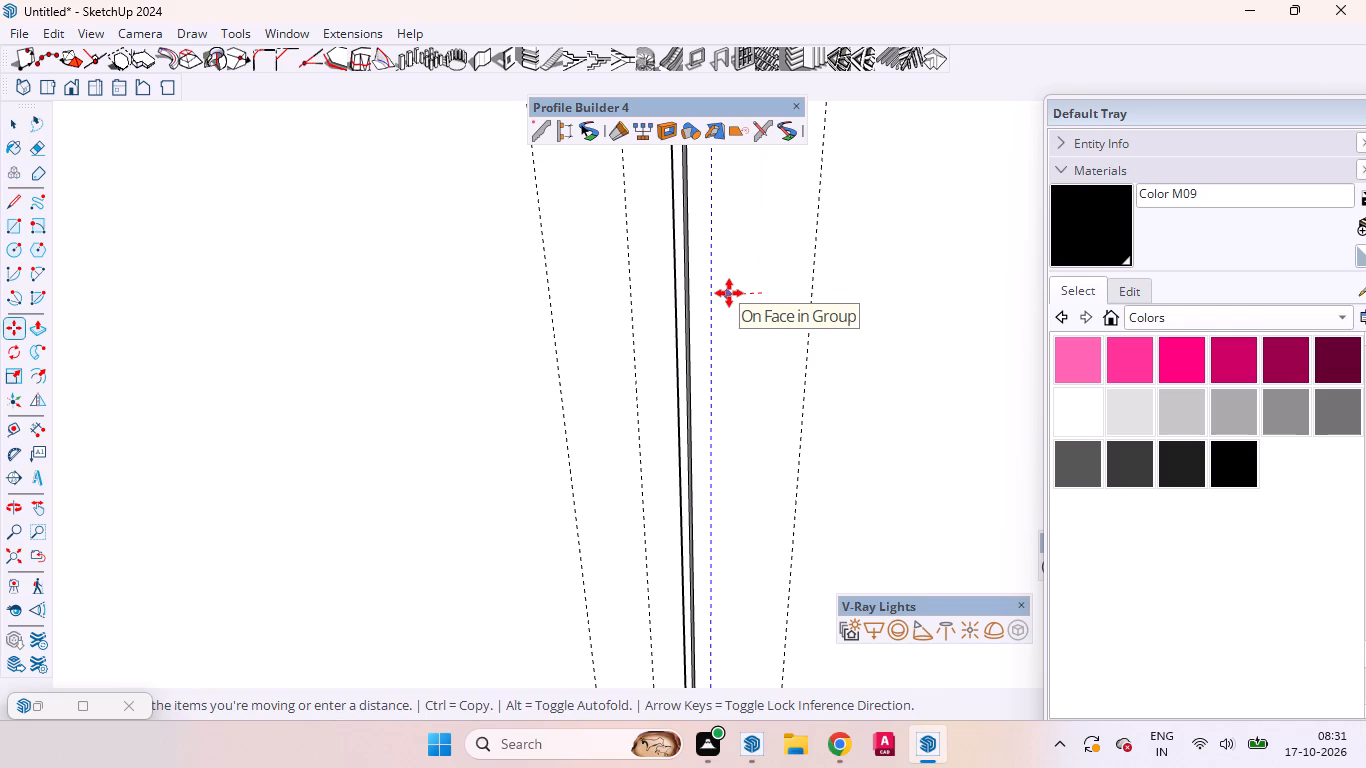
text(3mm)
key(Return)
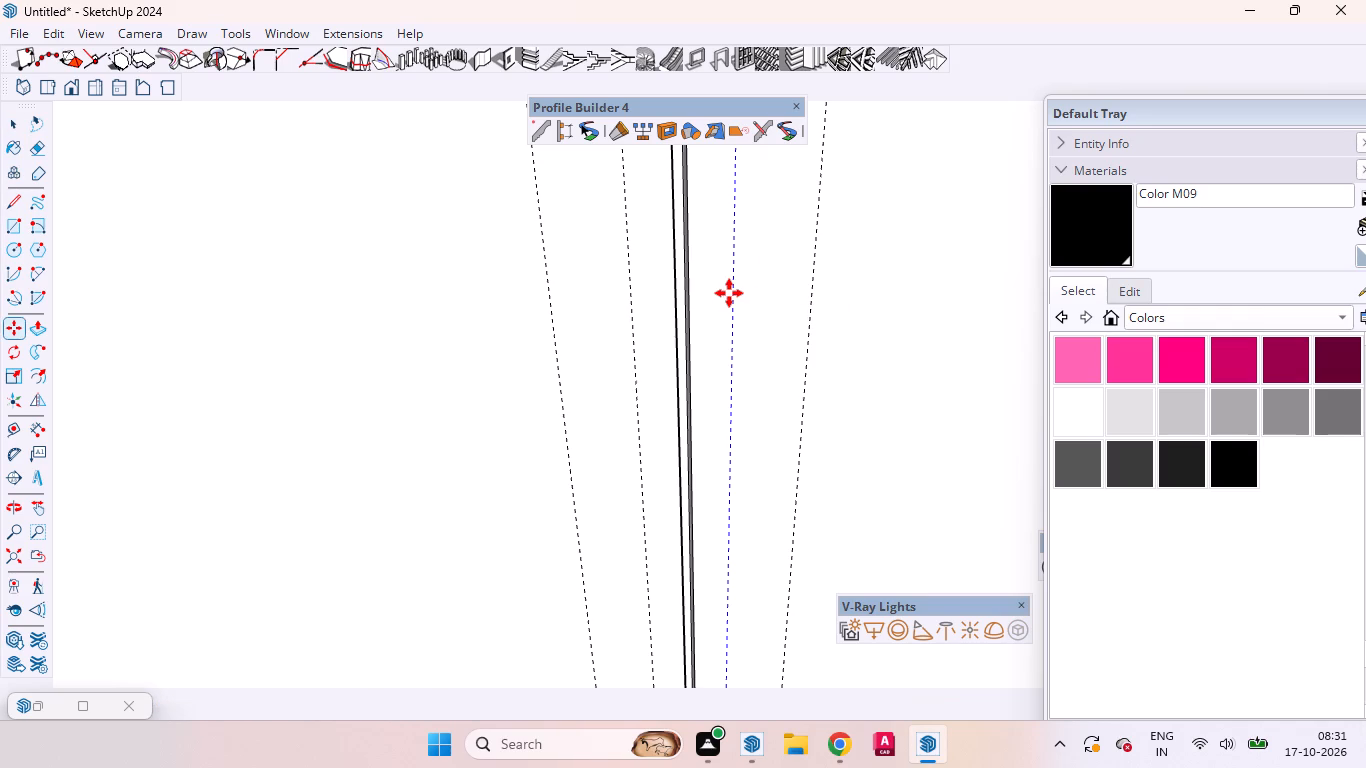
key(space)
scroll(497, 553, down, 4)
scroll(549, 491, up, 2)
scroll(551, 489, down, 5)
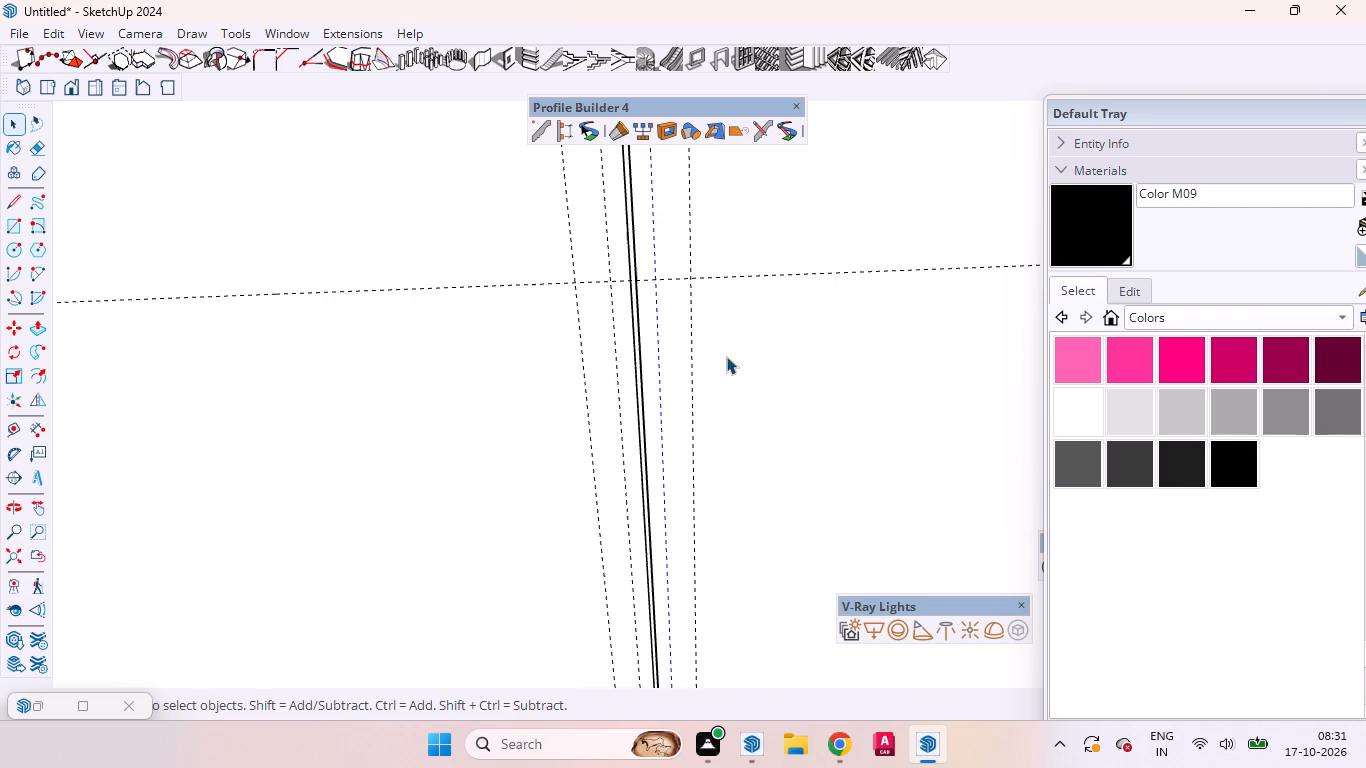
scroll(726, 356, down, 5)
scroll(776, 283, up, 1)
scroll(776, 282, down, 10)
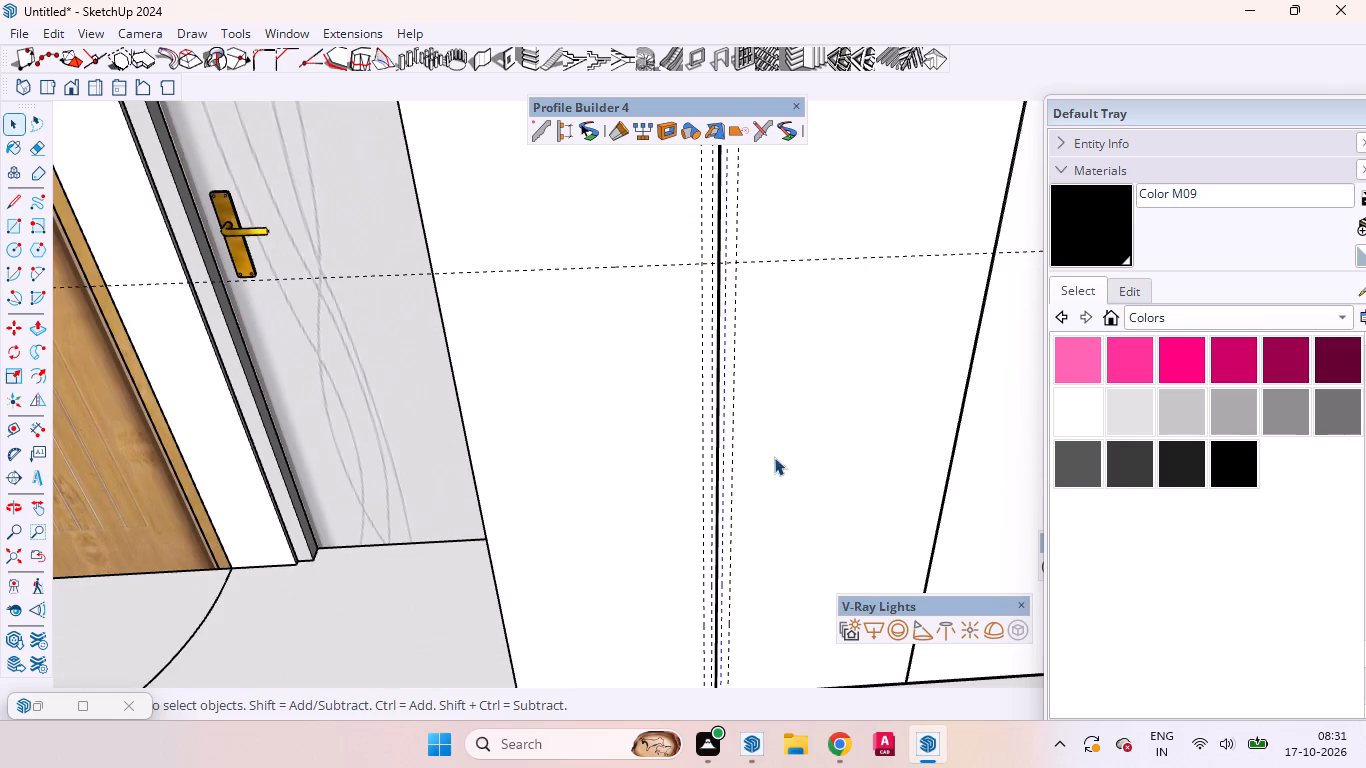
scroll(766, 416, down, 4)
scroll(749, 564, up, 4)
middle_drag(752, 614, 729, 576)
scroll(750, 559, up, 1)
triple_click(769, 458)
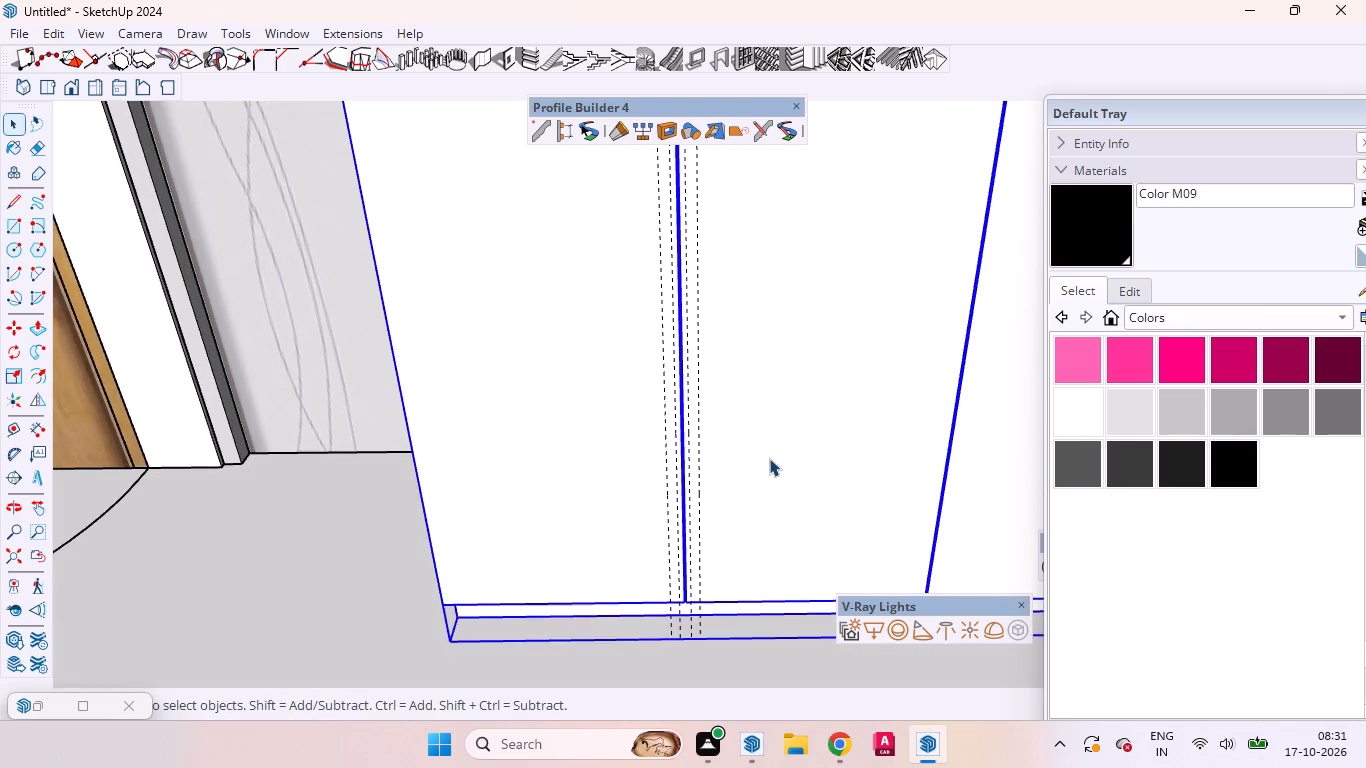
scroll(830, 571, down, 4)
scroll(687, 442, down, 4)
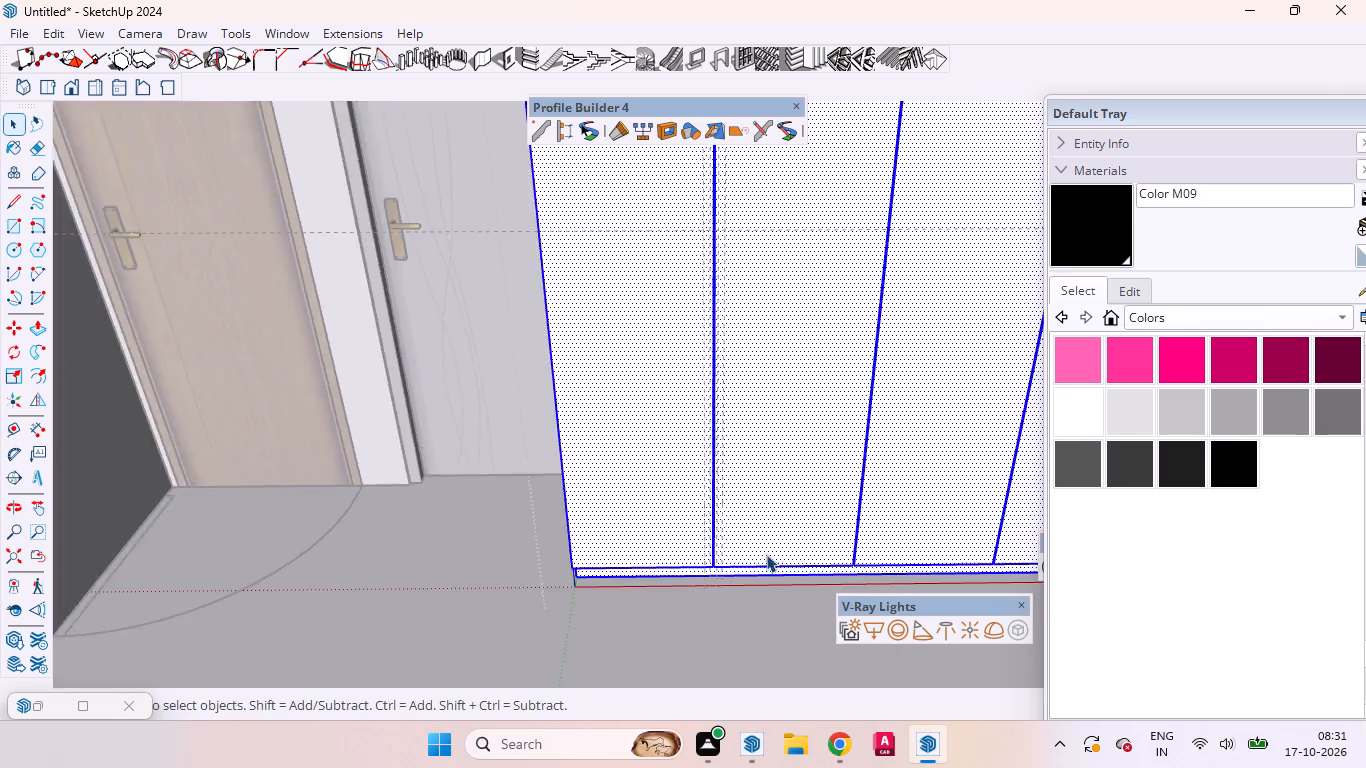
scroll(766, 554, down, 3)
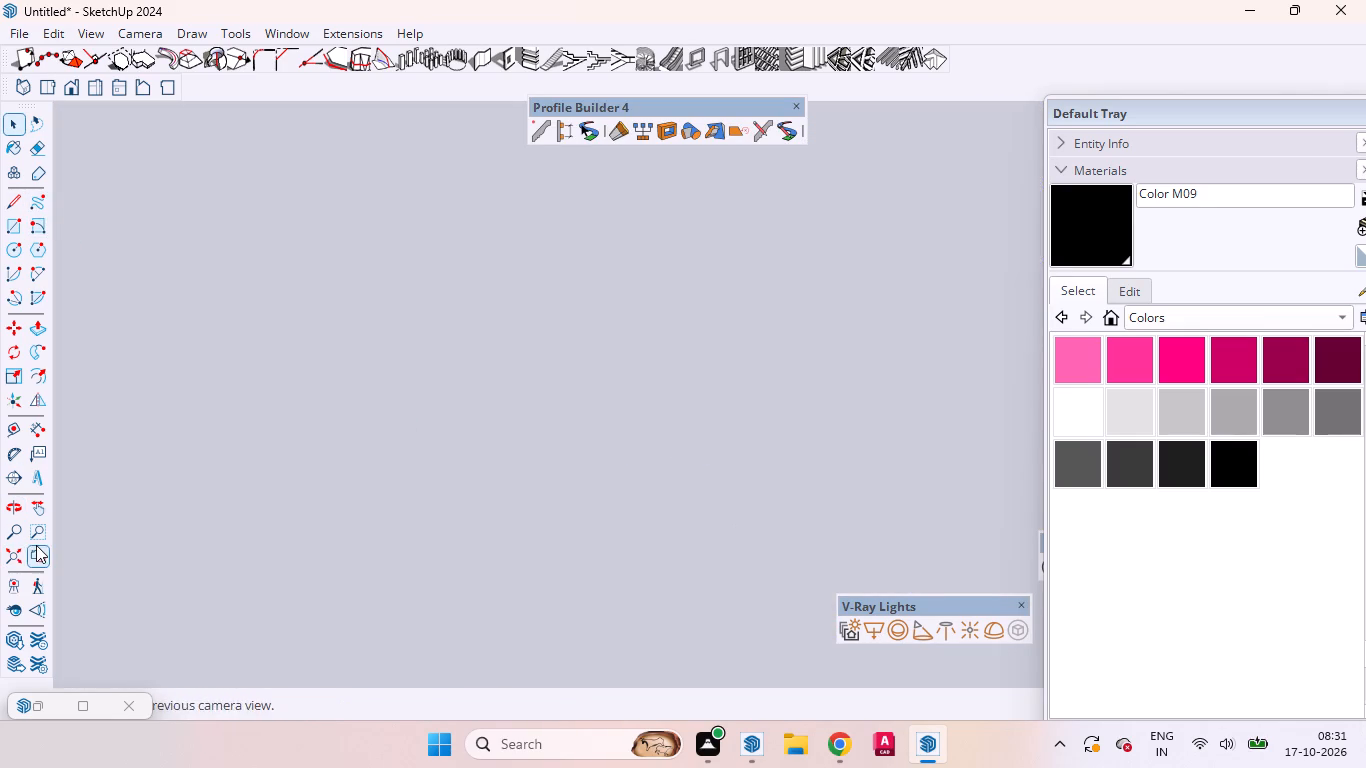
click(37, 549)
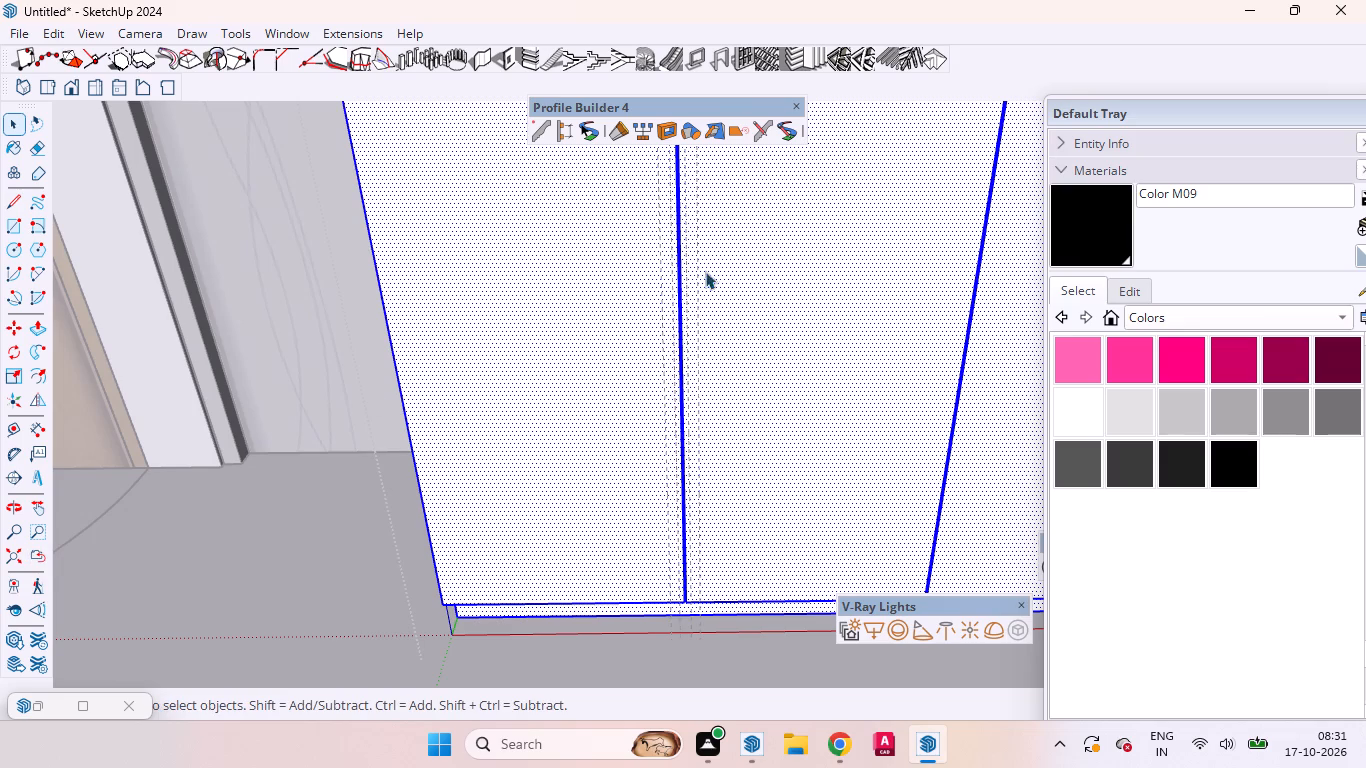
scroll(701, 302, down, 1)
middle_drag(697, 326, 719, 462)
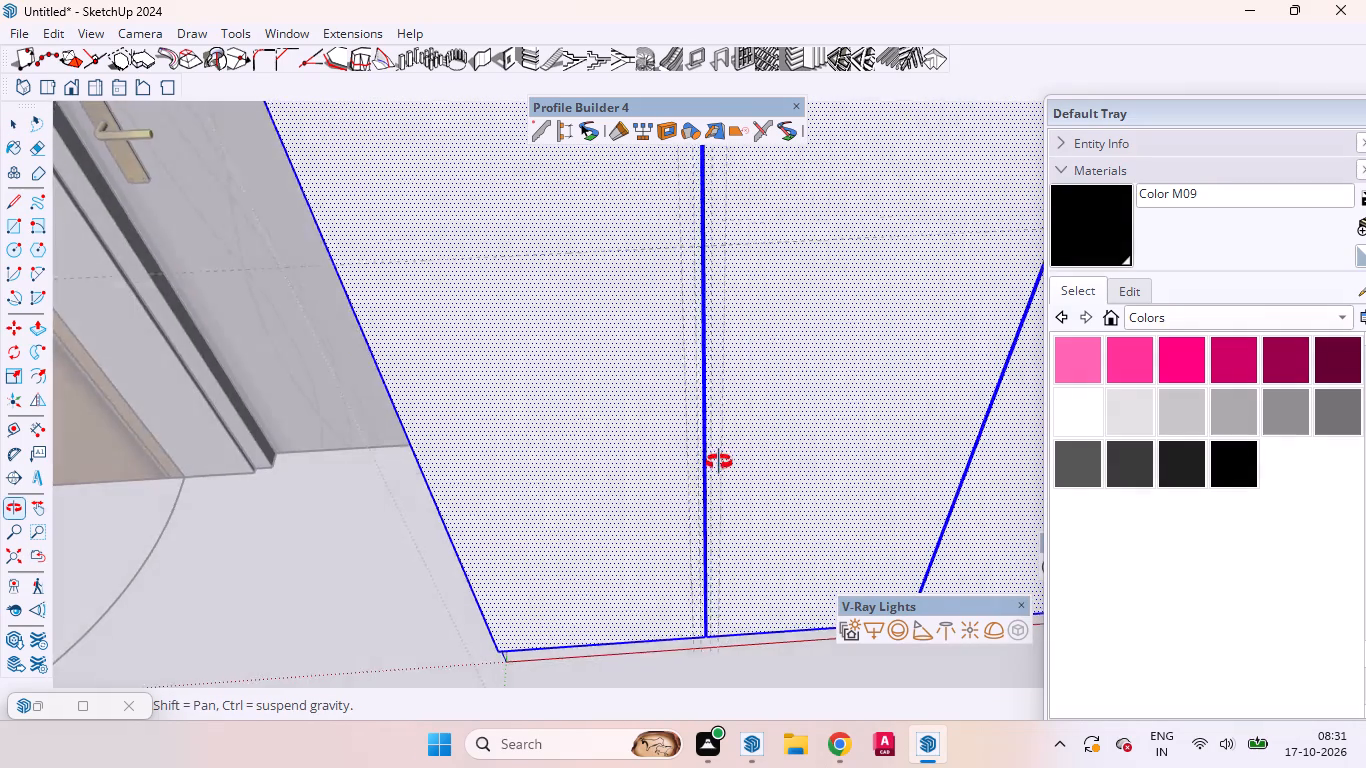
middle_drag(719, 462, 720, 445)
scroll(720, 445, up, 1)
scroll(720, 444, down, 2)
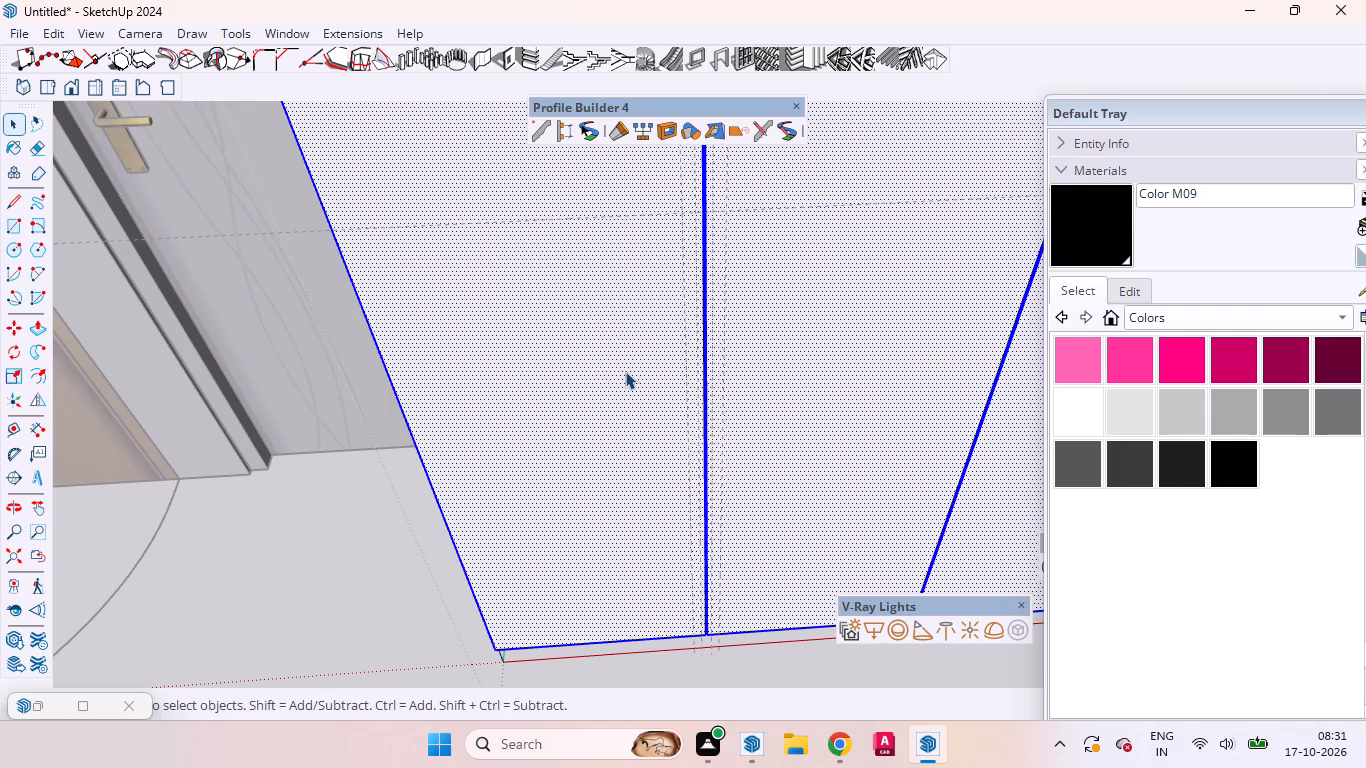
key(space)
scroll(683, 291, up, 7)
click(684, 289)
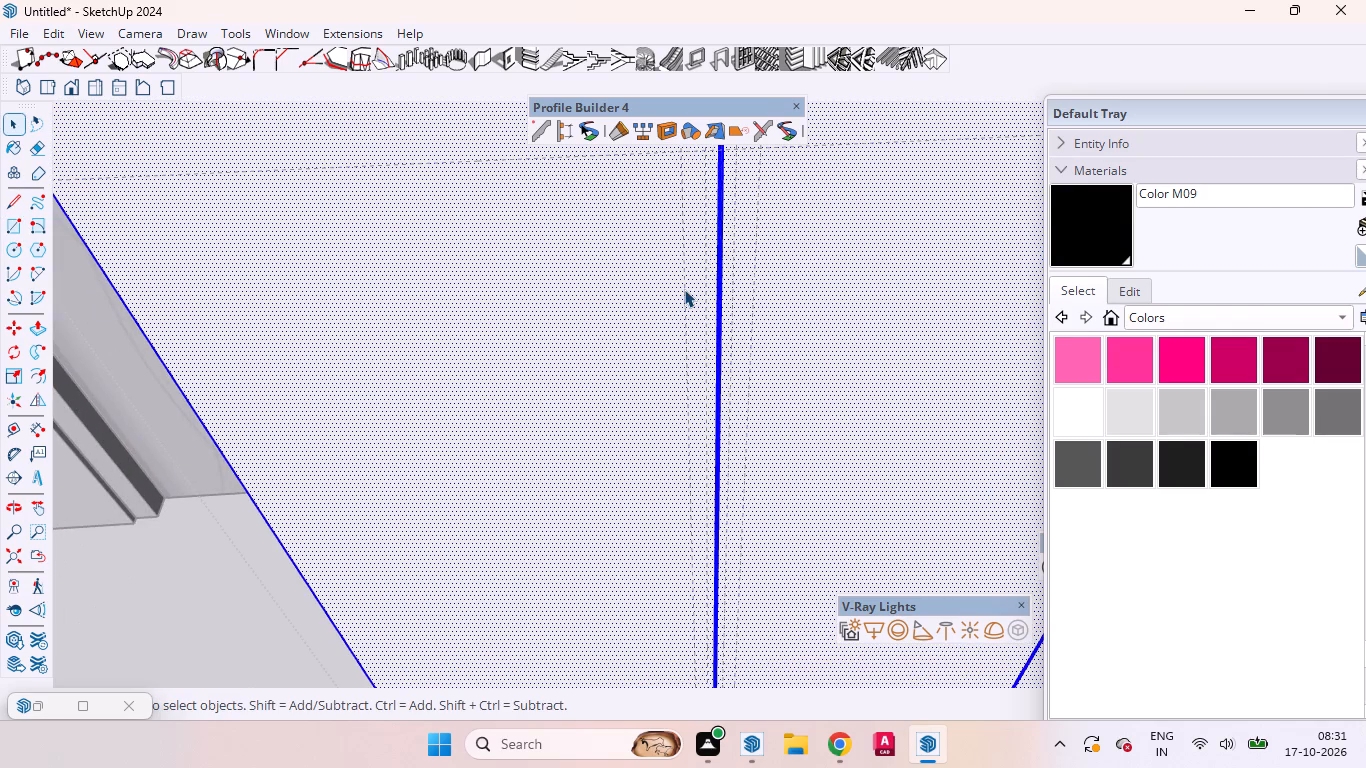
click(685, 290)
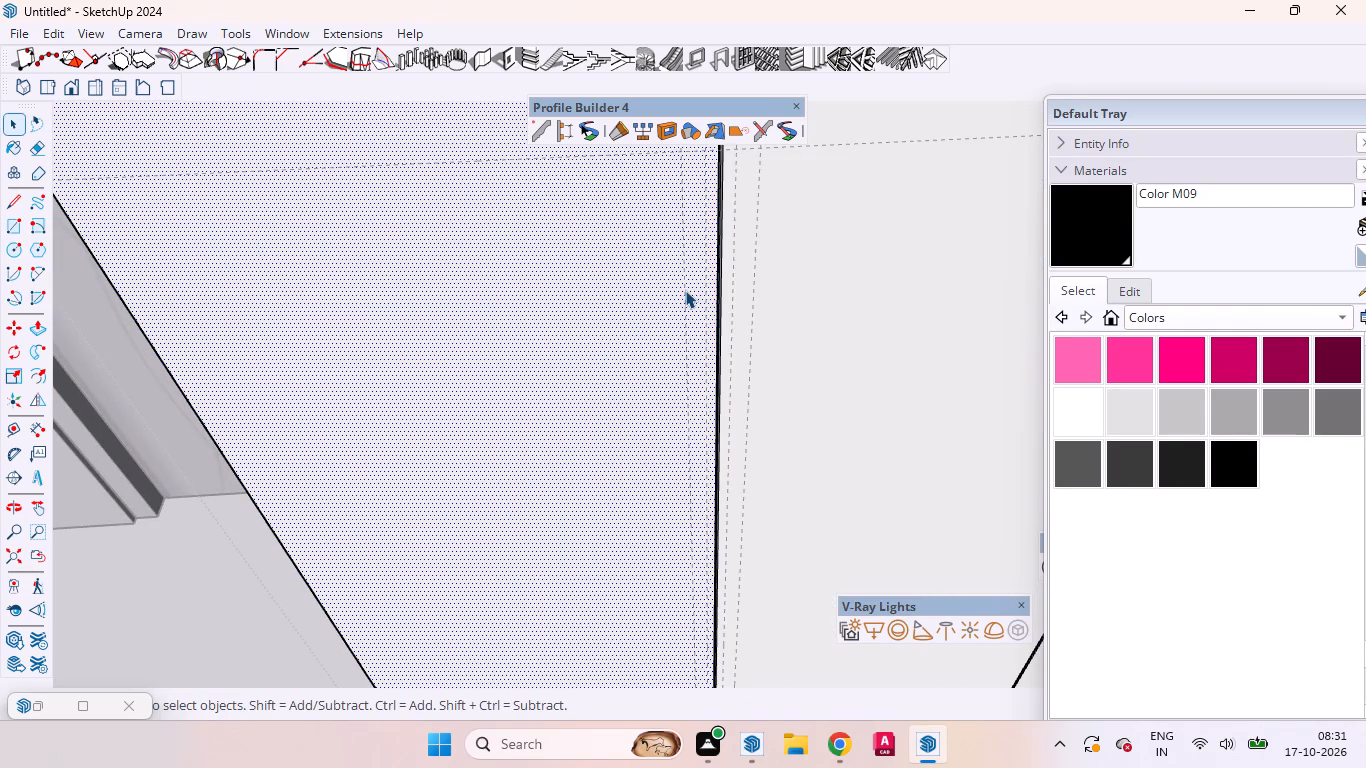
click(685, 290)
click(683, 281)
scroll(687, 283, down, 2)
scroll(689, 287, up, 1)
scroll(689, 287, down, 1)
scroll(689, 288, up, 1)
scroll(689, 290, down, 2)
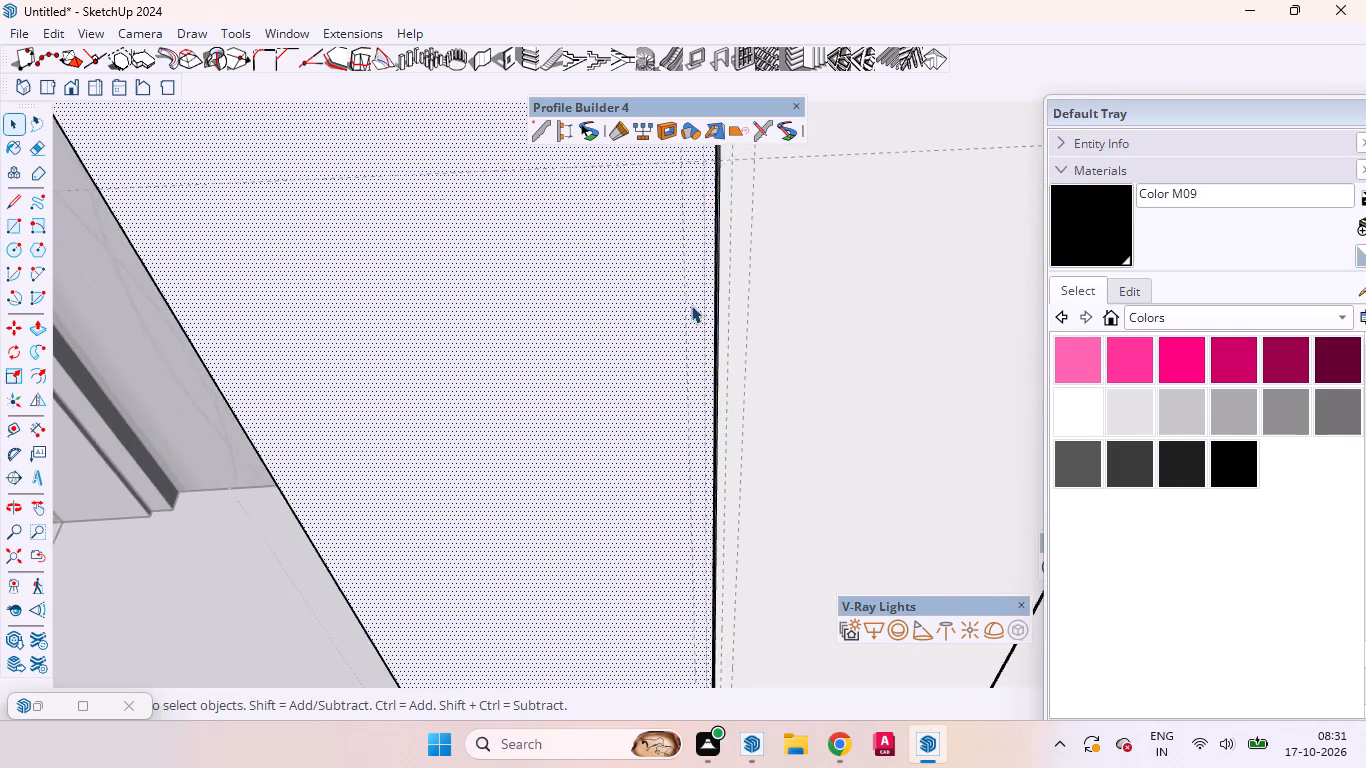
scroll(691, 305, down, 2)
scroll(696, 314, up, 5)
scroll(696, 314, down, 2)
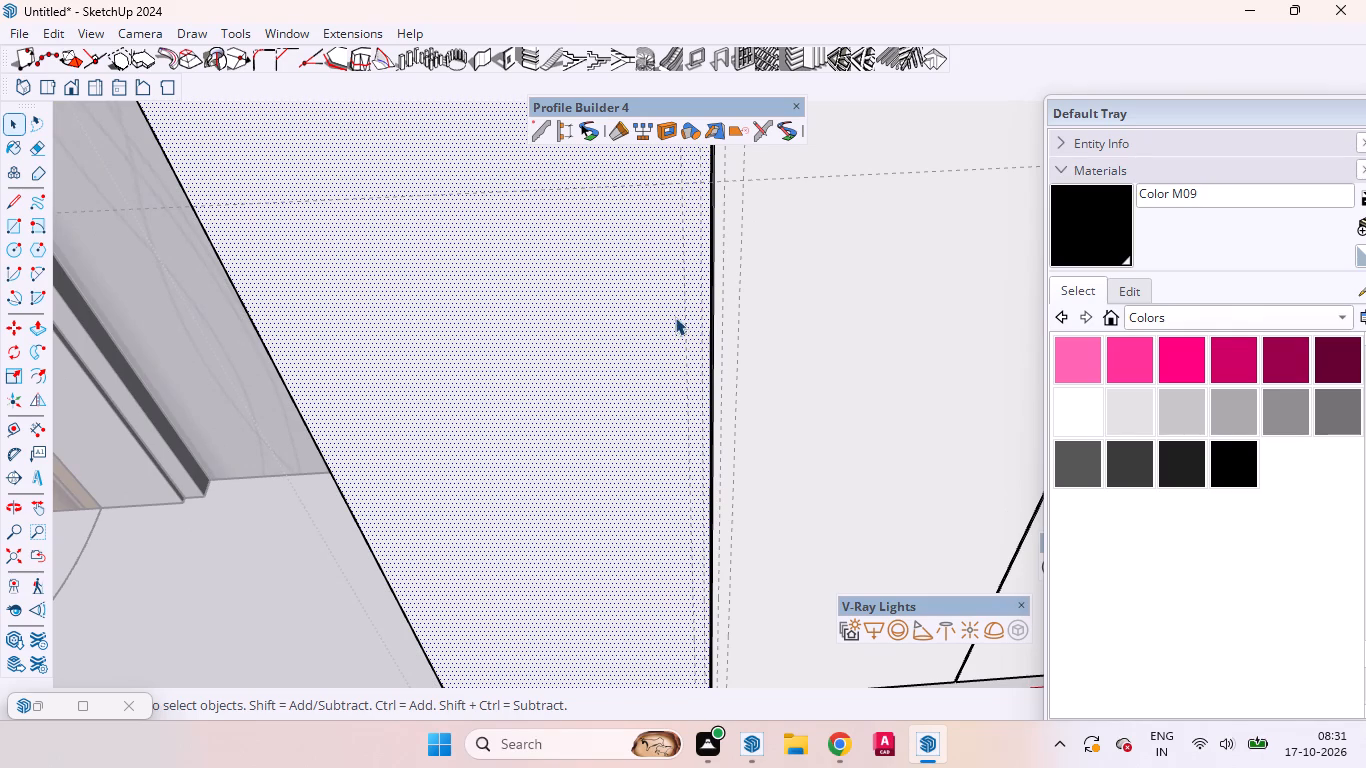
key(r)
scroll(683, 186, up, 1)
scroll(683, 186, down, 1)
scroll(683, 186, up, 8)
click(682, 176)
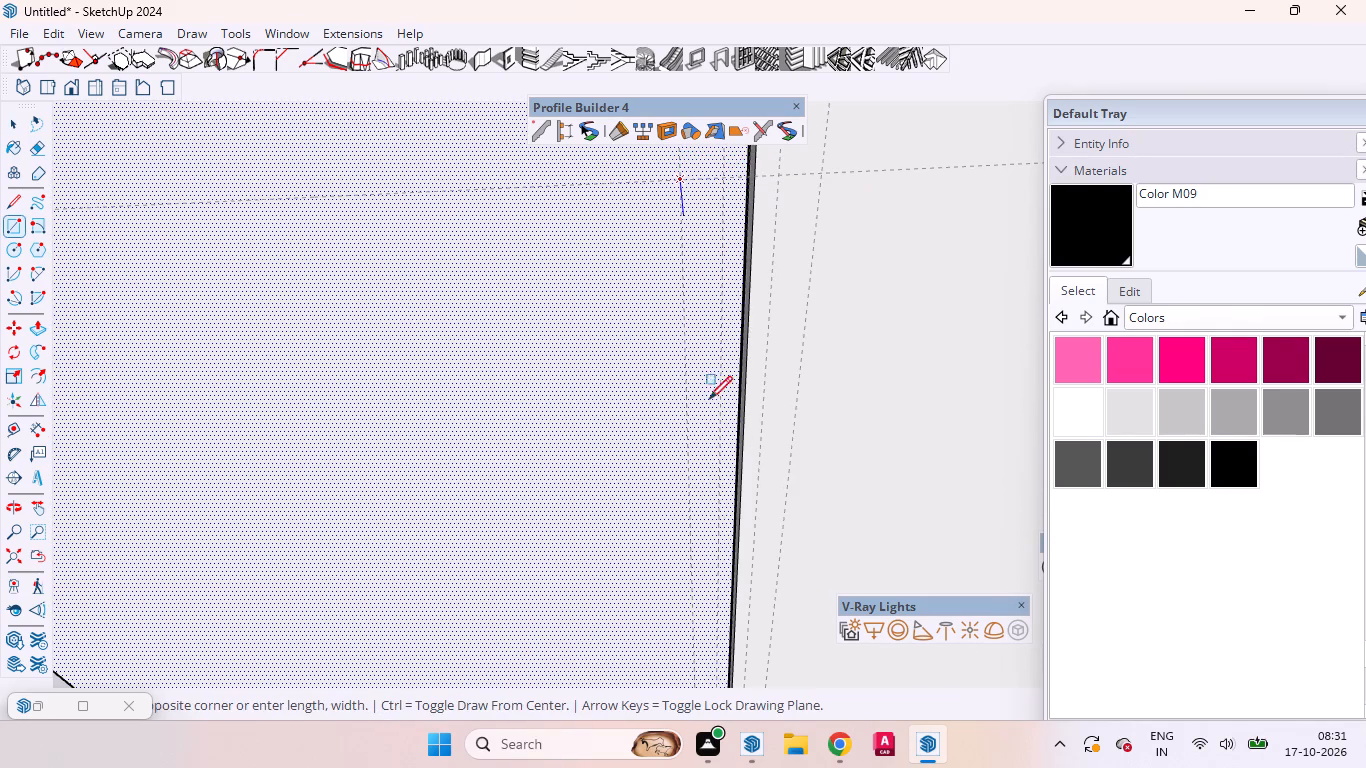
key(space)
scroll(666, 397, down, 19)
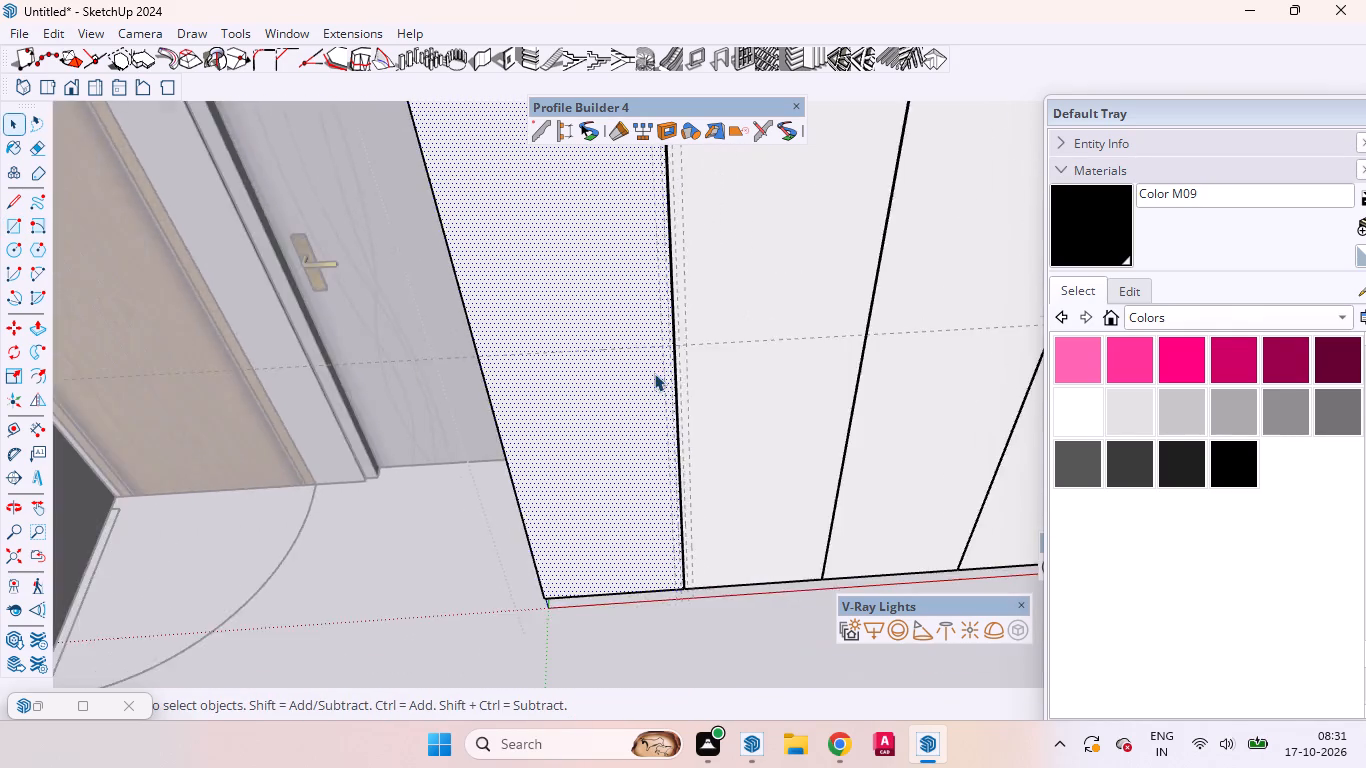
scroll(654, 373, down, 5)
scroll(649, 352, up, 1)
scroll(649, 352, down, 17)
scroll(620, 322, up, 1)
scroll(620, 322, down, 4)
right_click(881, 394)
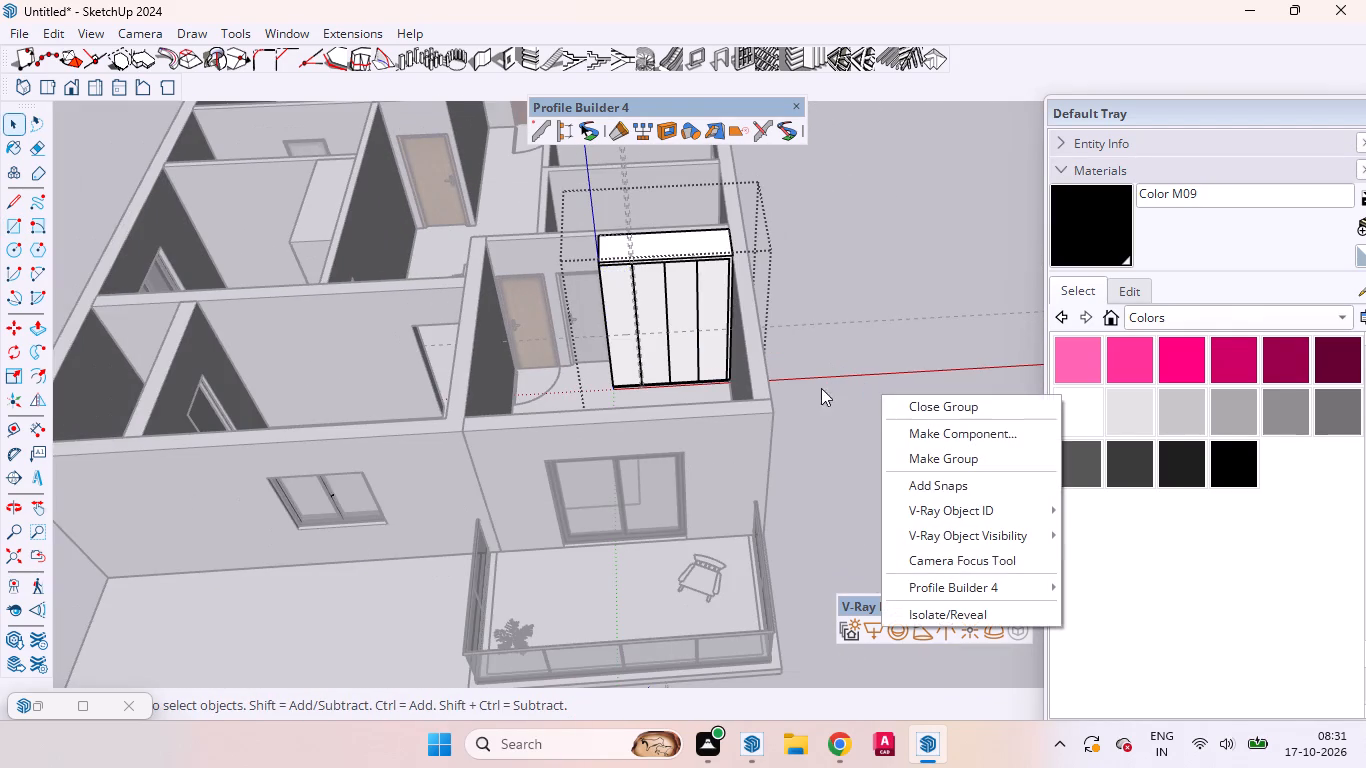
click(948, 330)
Copy the outer vertical guide on the first door 10 mm farther away from the gap between the first and second doors.
scroll(737, 334, up, 11)
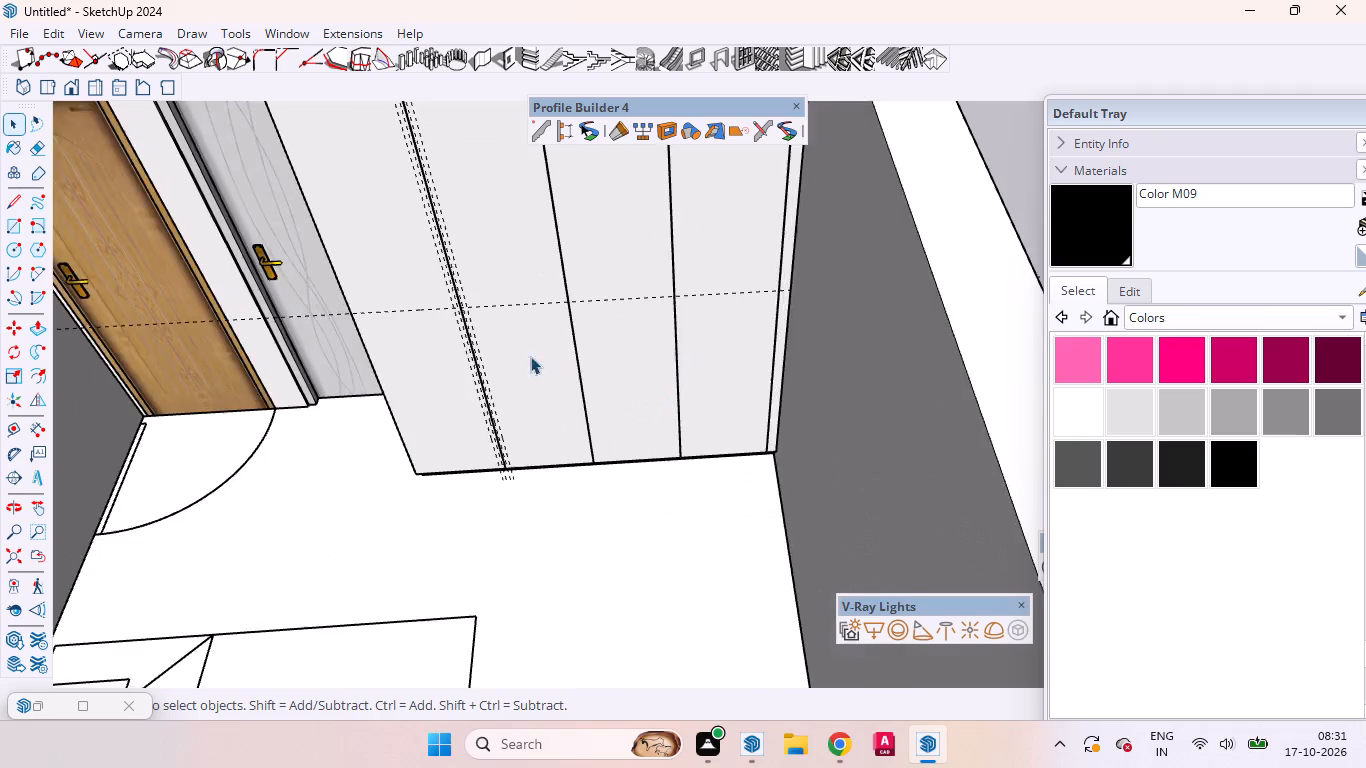
scroll(530, 356, up, 10)
scroll(407, 343, down, 1)
scroll(407, 343, up, 1)
middle_drag(457, 331, 493, 253)
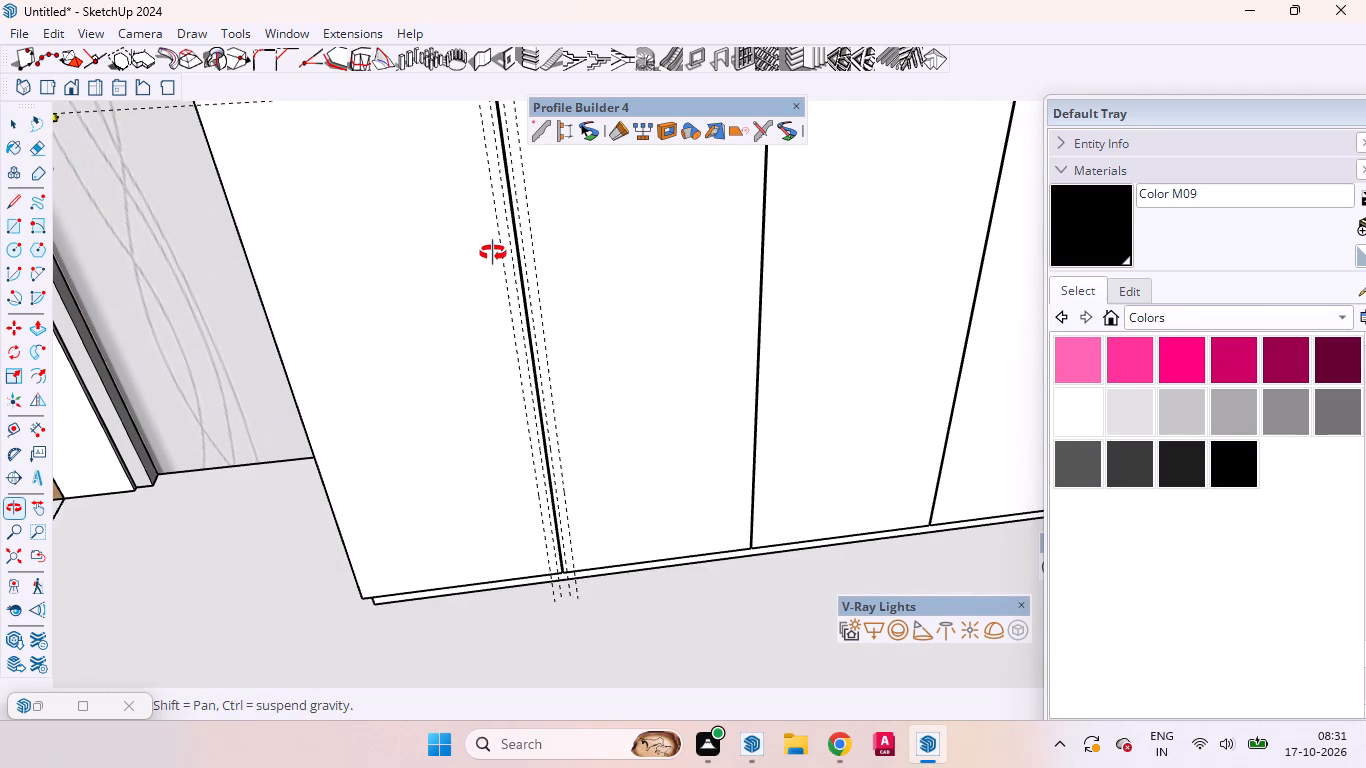
middle_drag(493, 253, 498, 256)
click(516, 330)
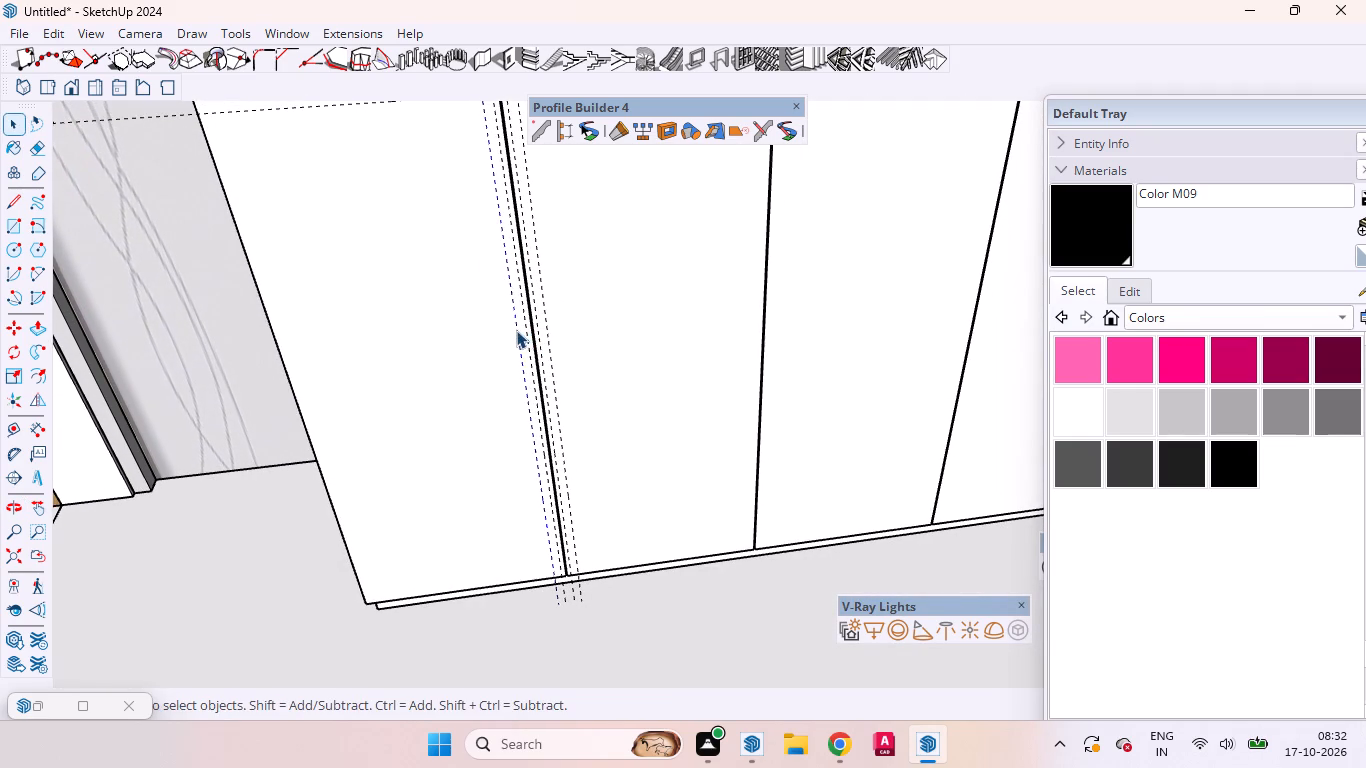
key(m)
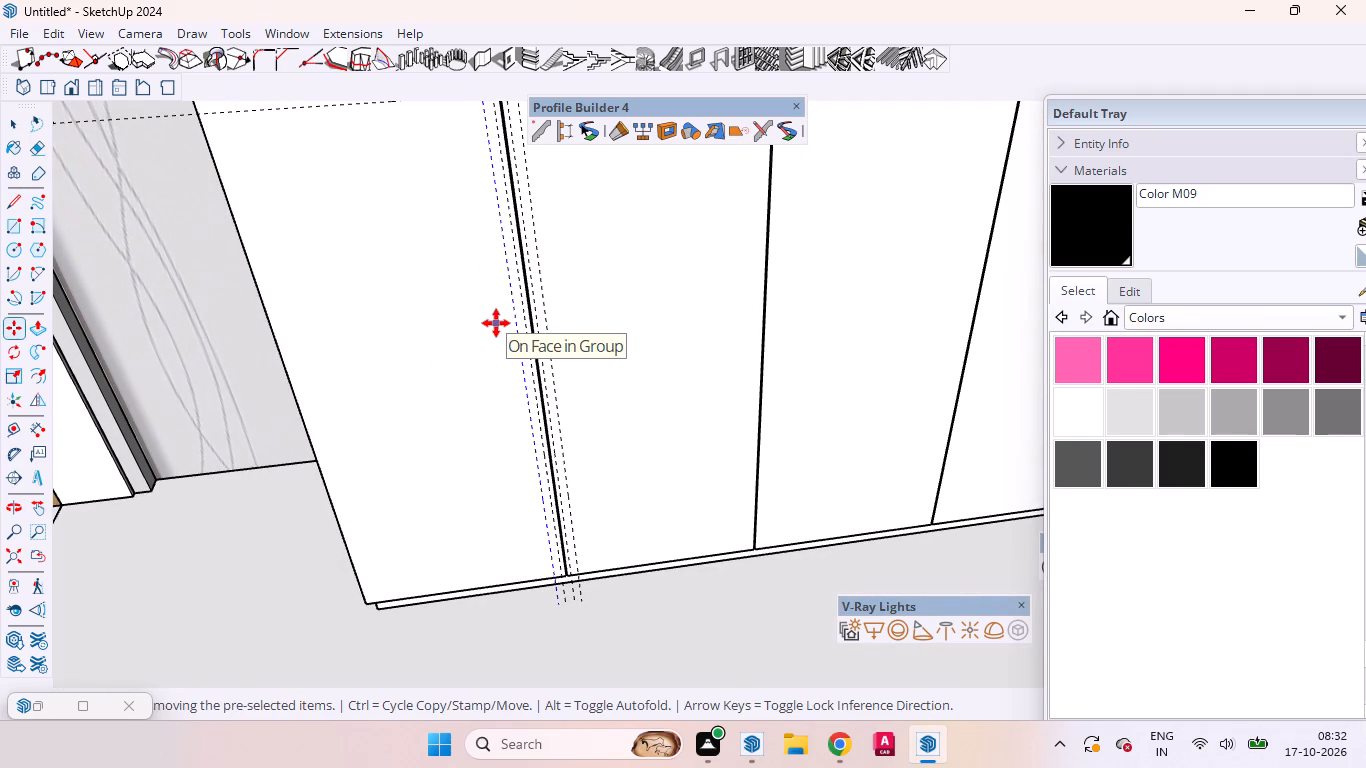
scroll(505, 292, down, 1)
scroll(505, 292, up, 3)
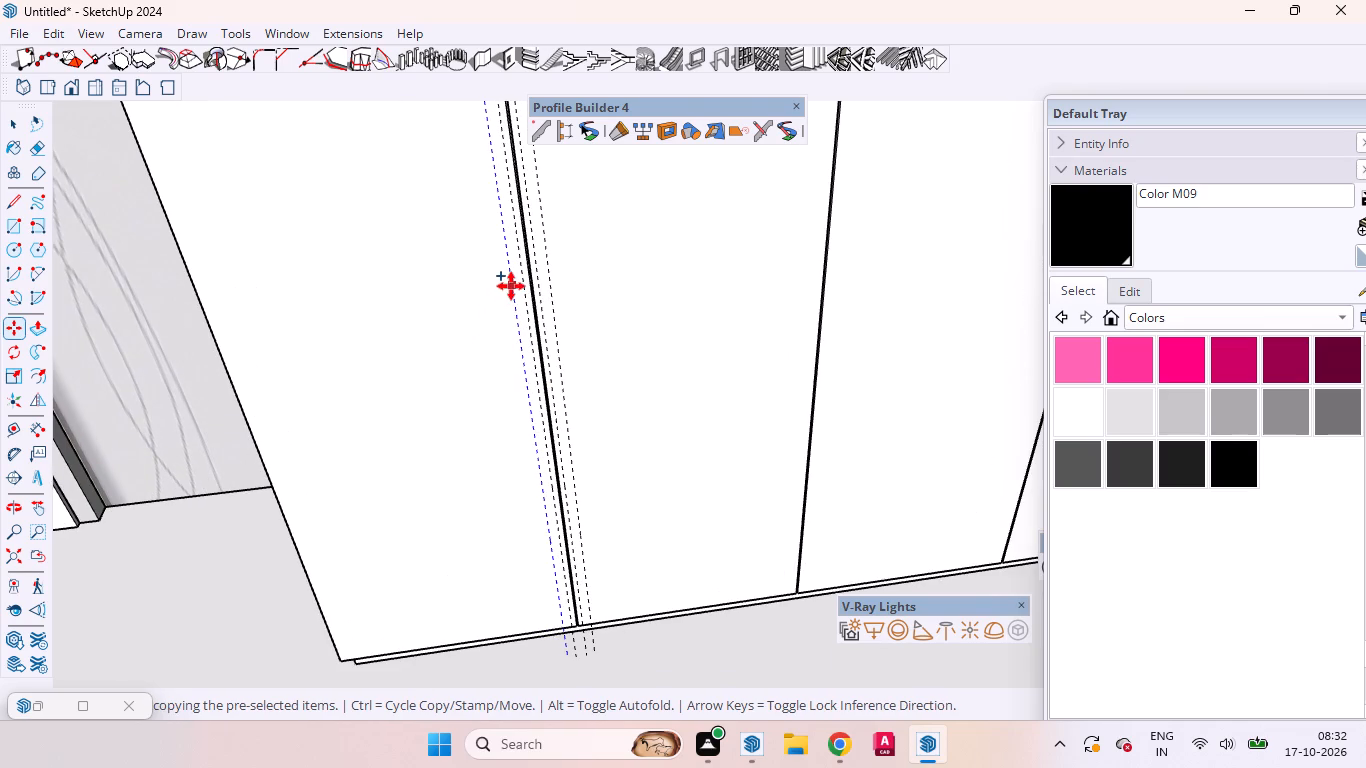
click(513, 286)
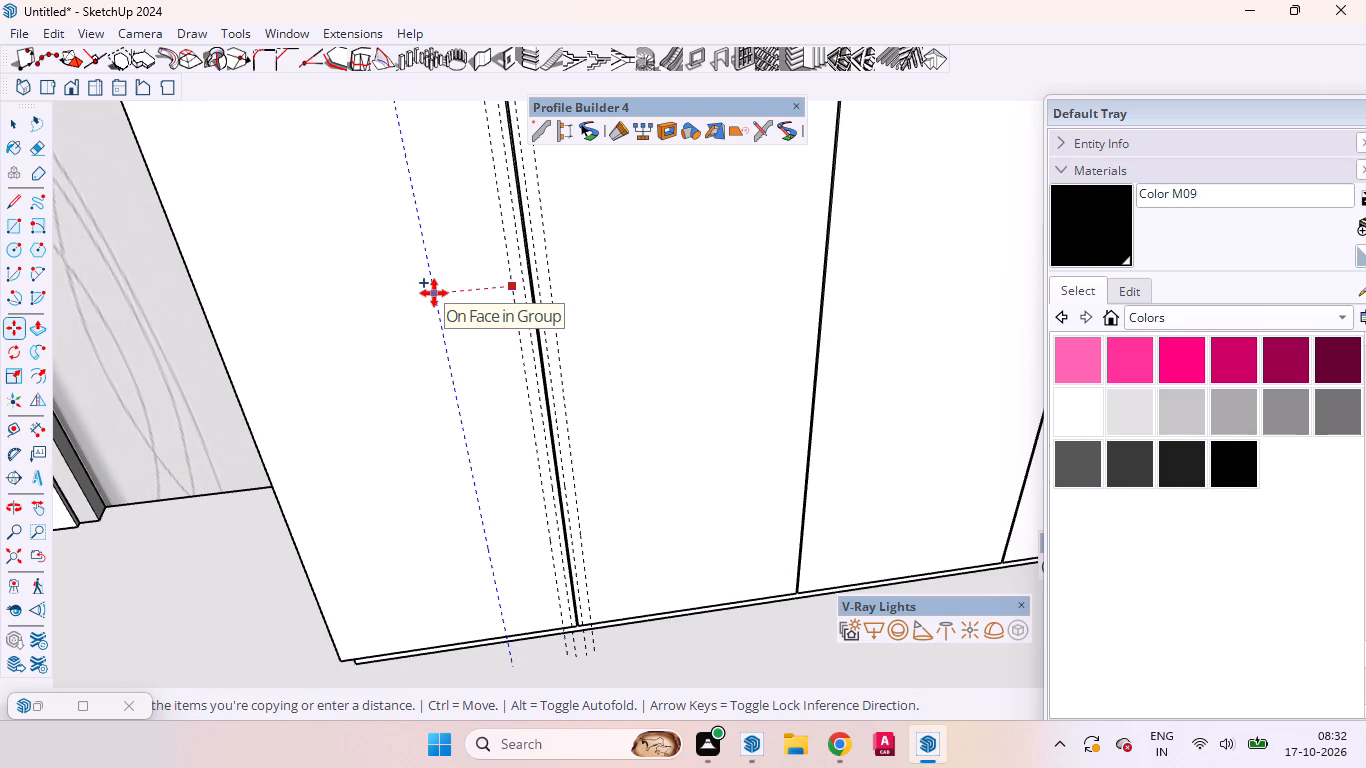
key(1)
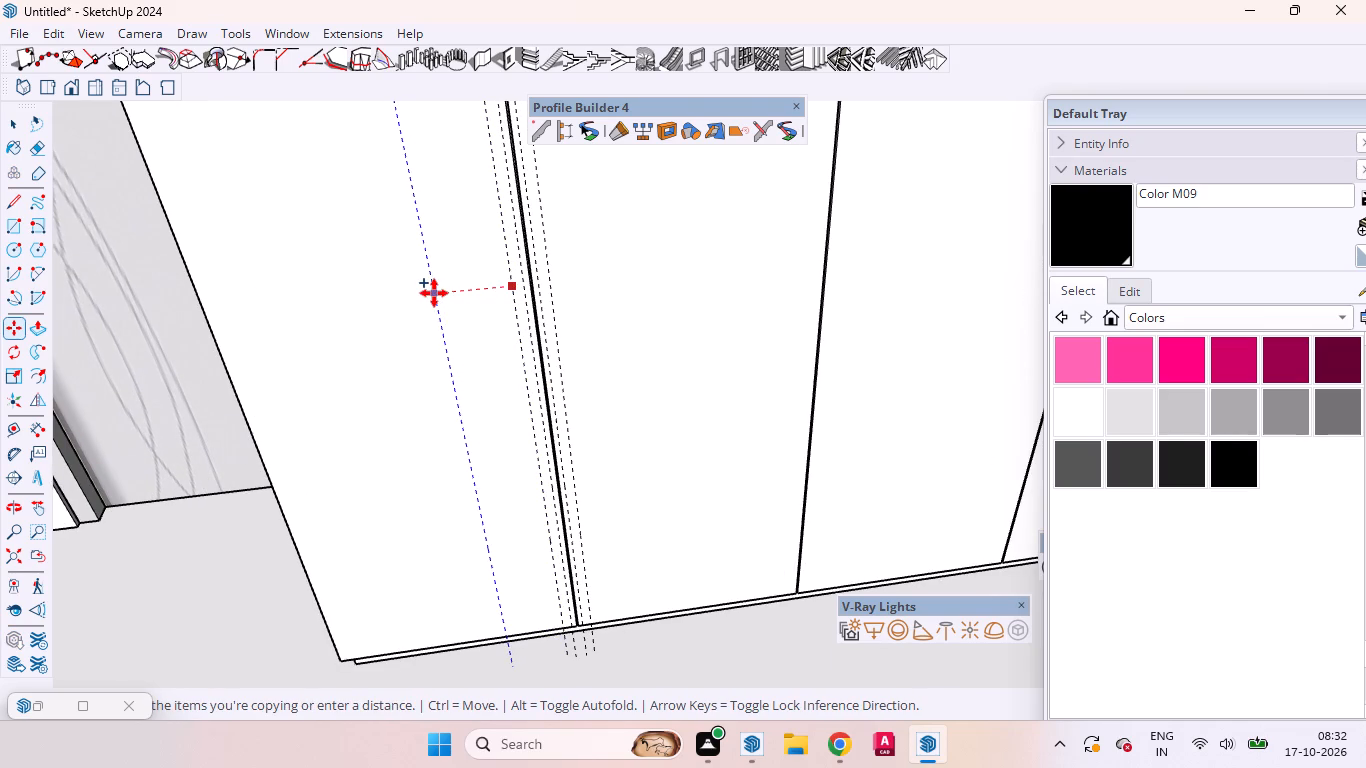
key(0)
text(mm)
key(Return)
key(space)
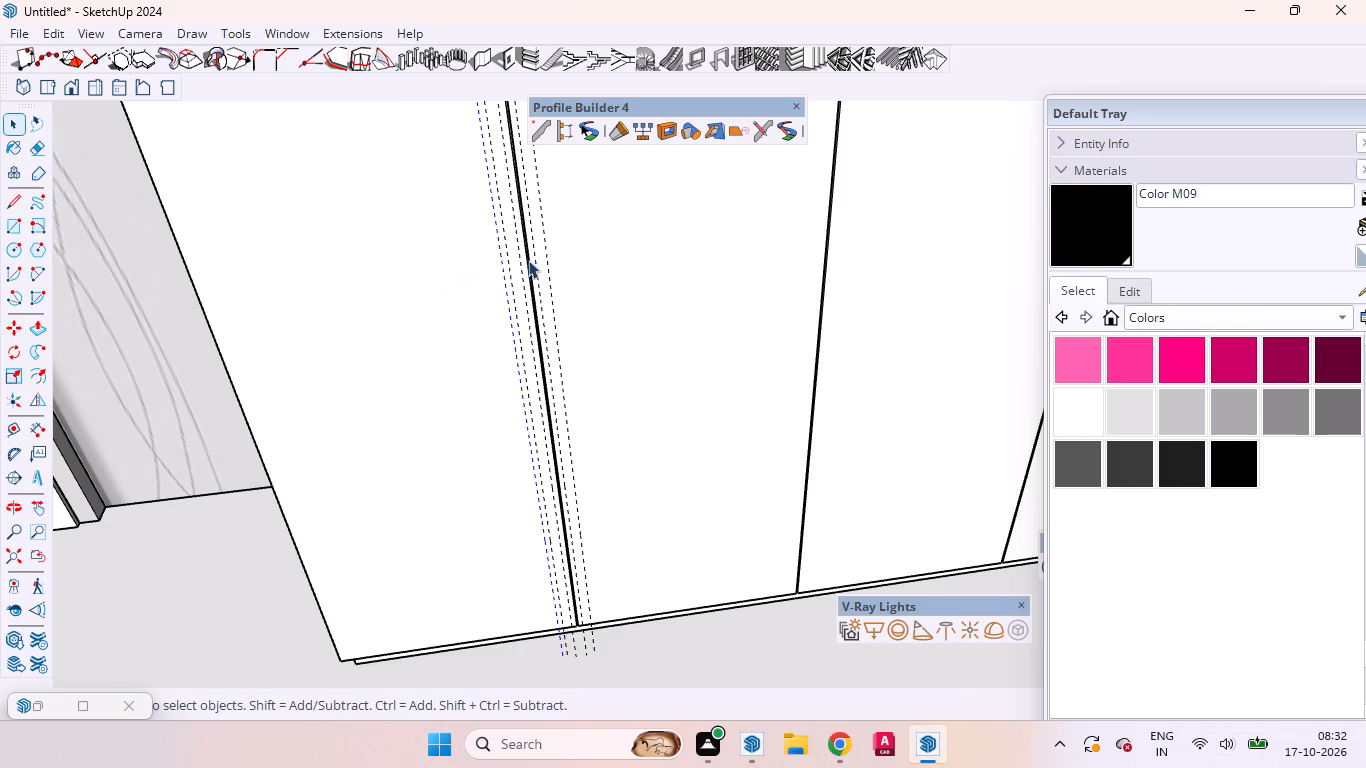
Add a horizontal guide 2' above the bottom edge of the first wardrobe door.
scroll(564, 396, down, 5)
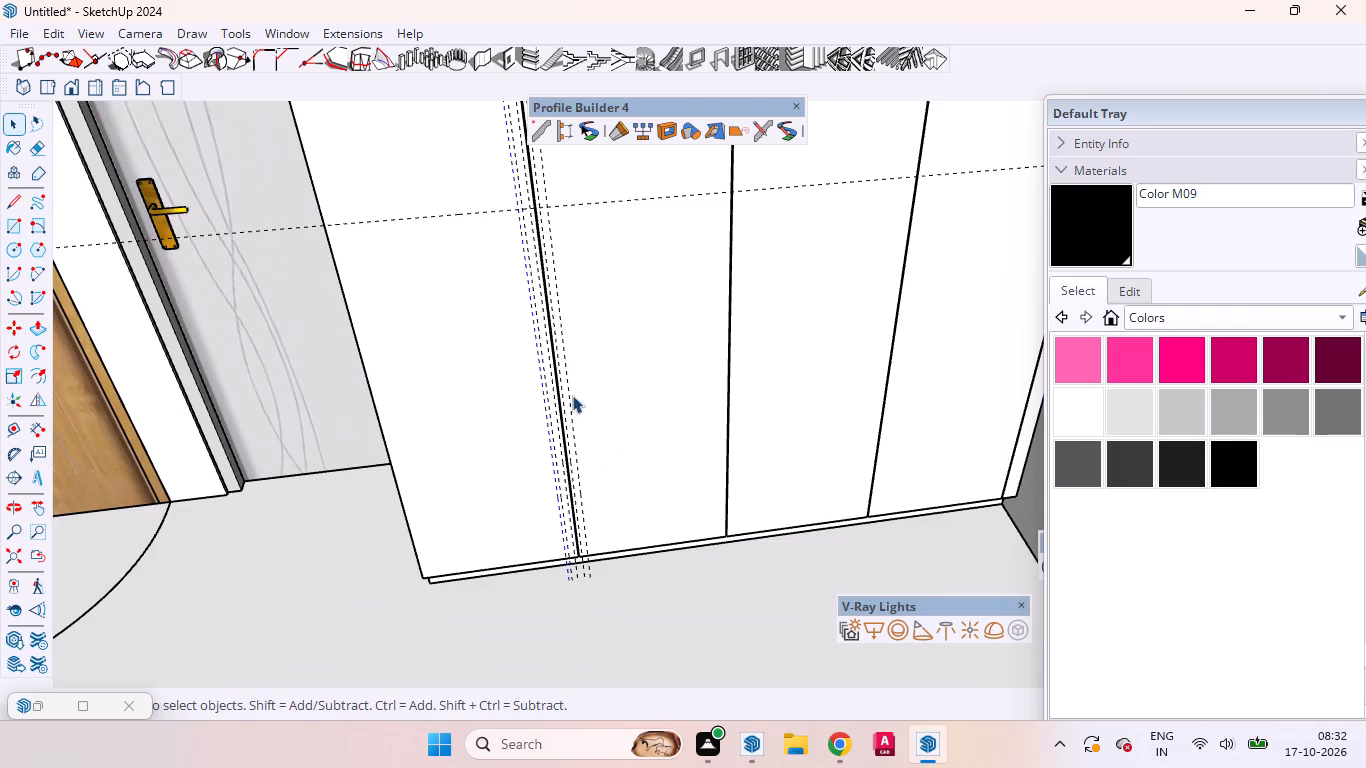
key(t)
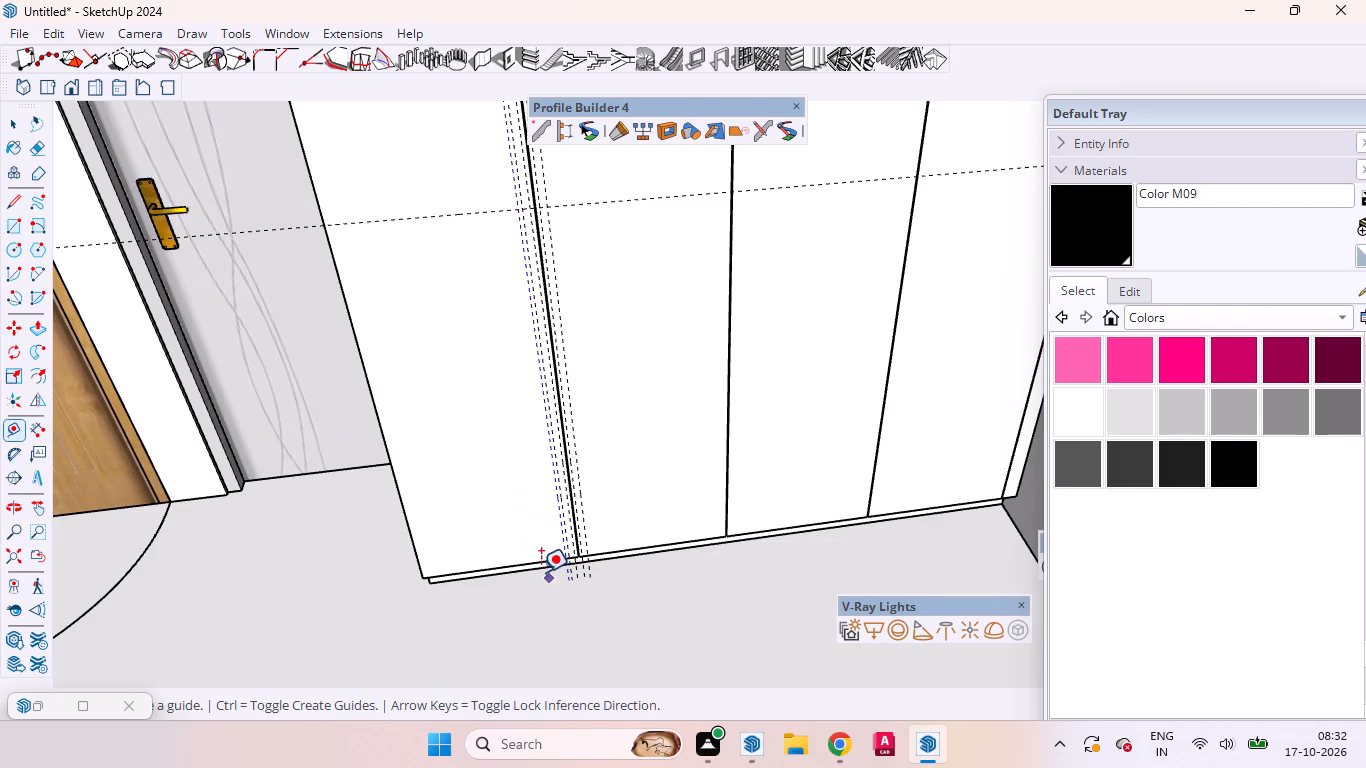
click(526, 560)
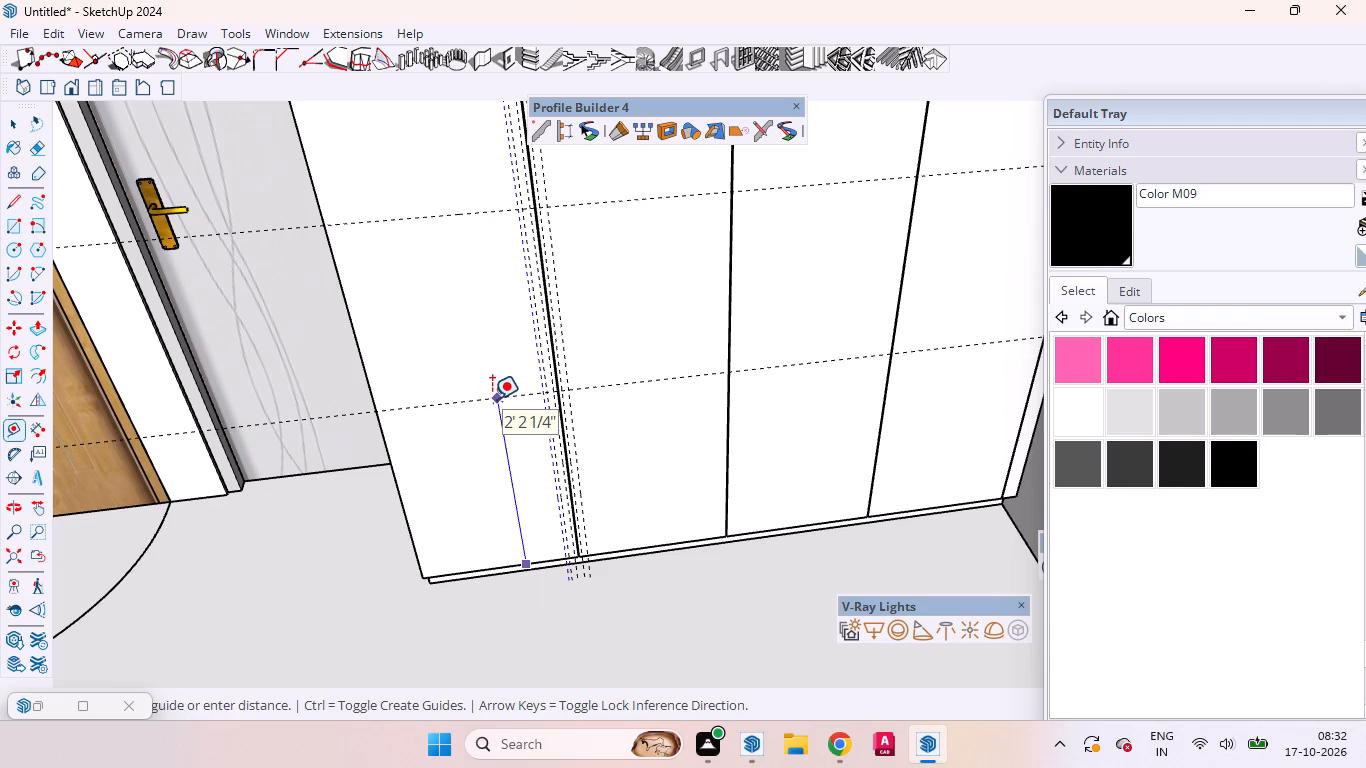
key(2)
key(apostrophe)
key(Return)
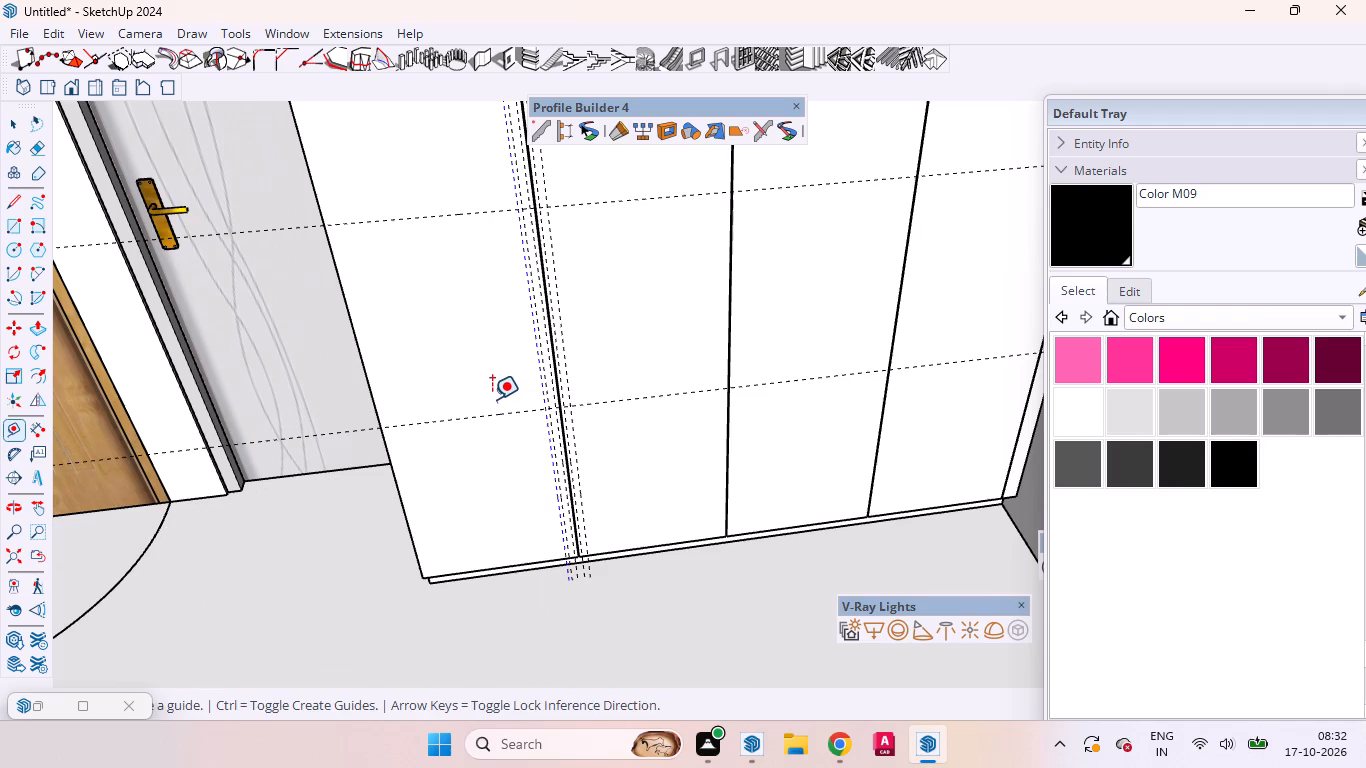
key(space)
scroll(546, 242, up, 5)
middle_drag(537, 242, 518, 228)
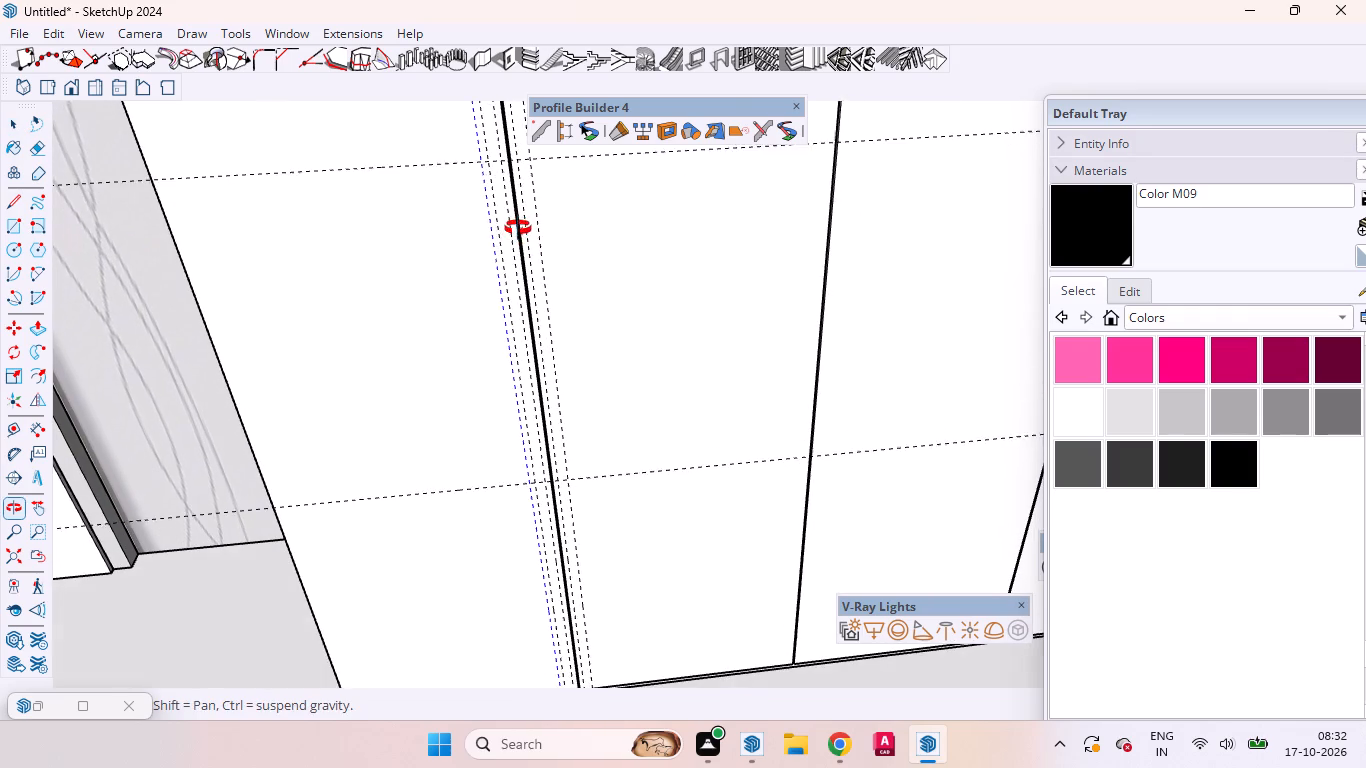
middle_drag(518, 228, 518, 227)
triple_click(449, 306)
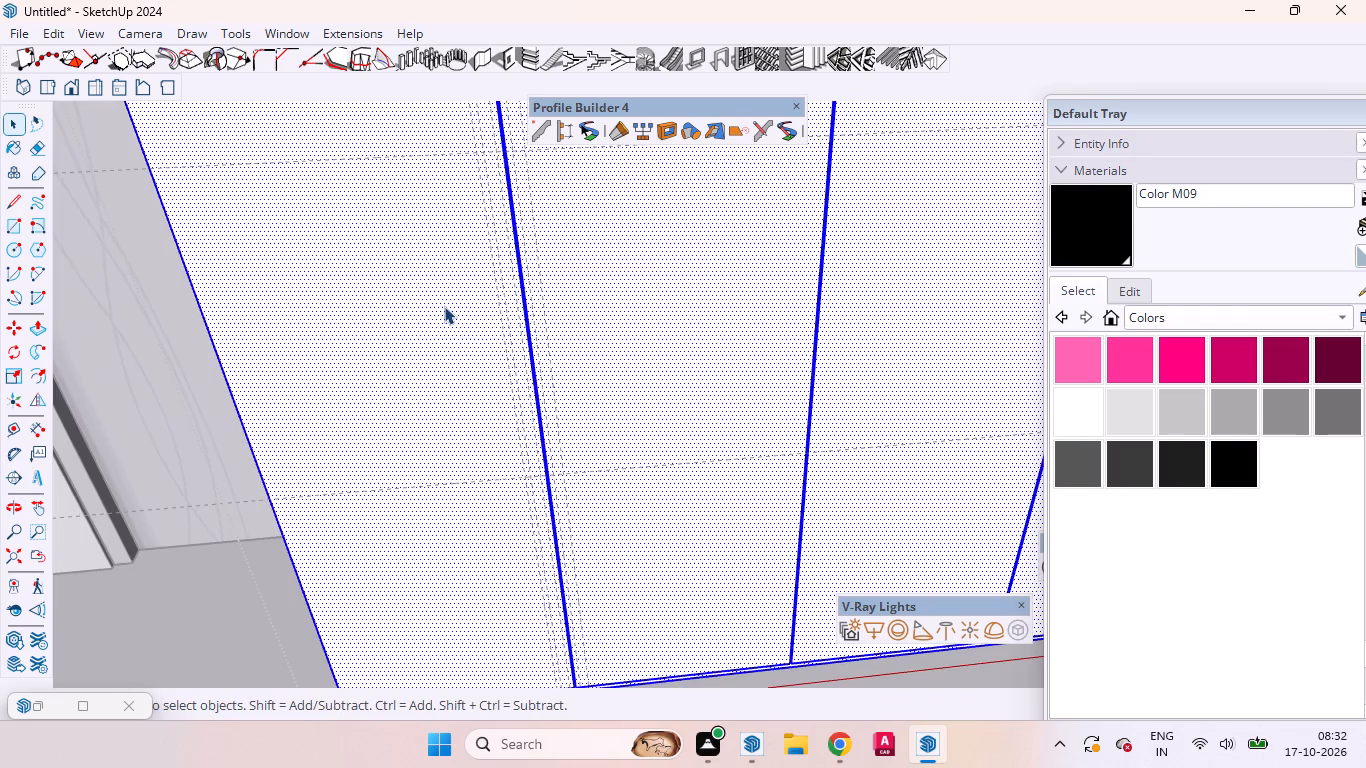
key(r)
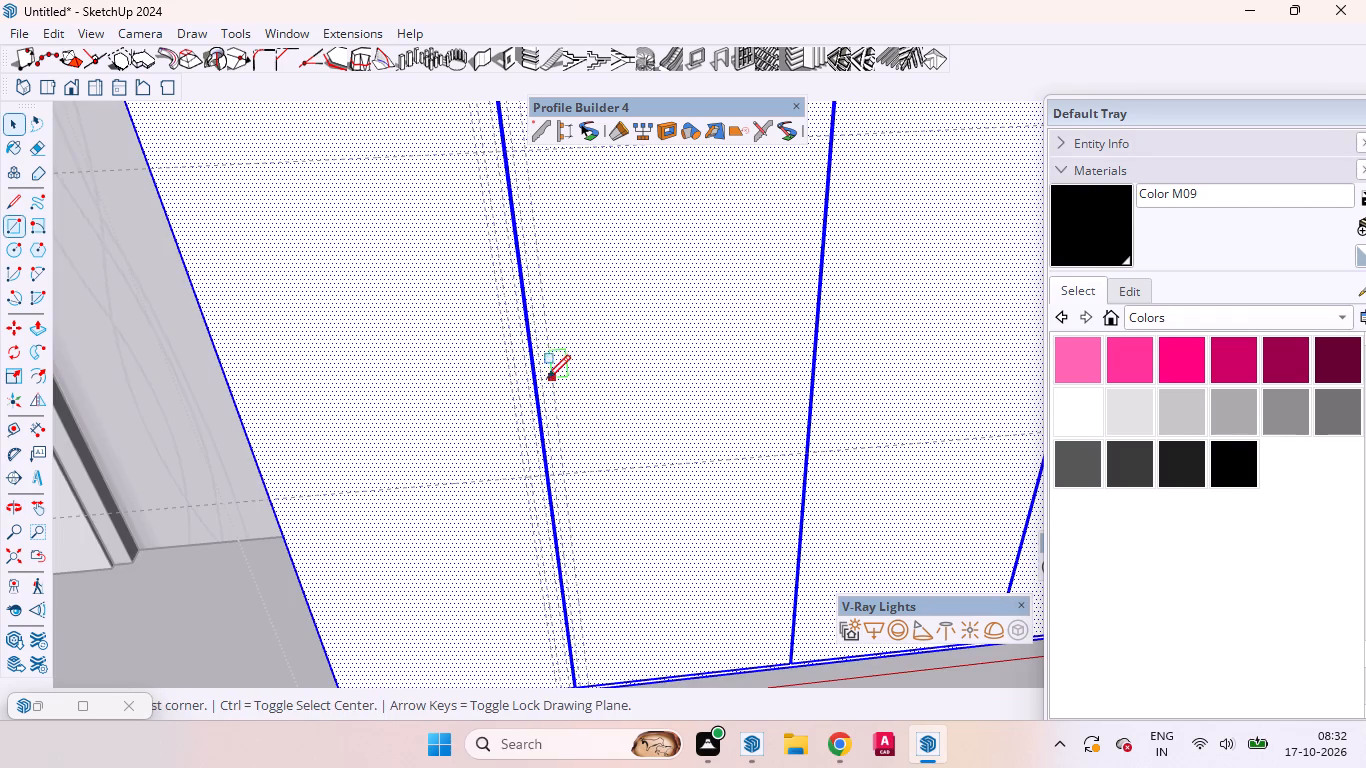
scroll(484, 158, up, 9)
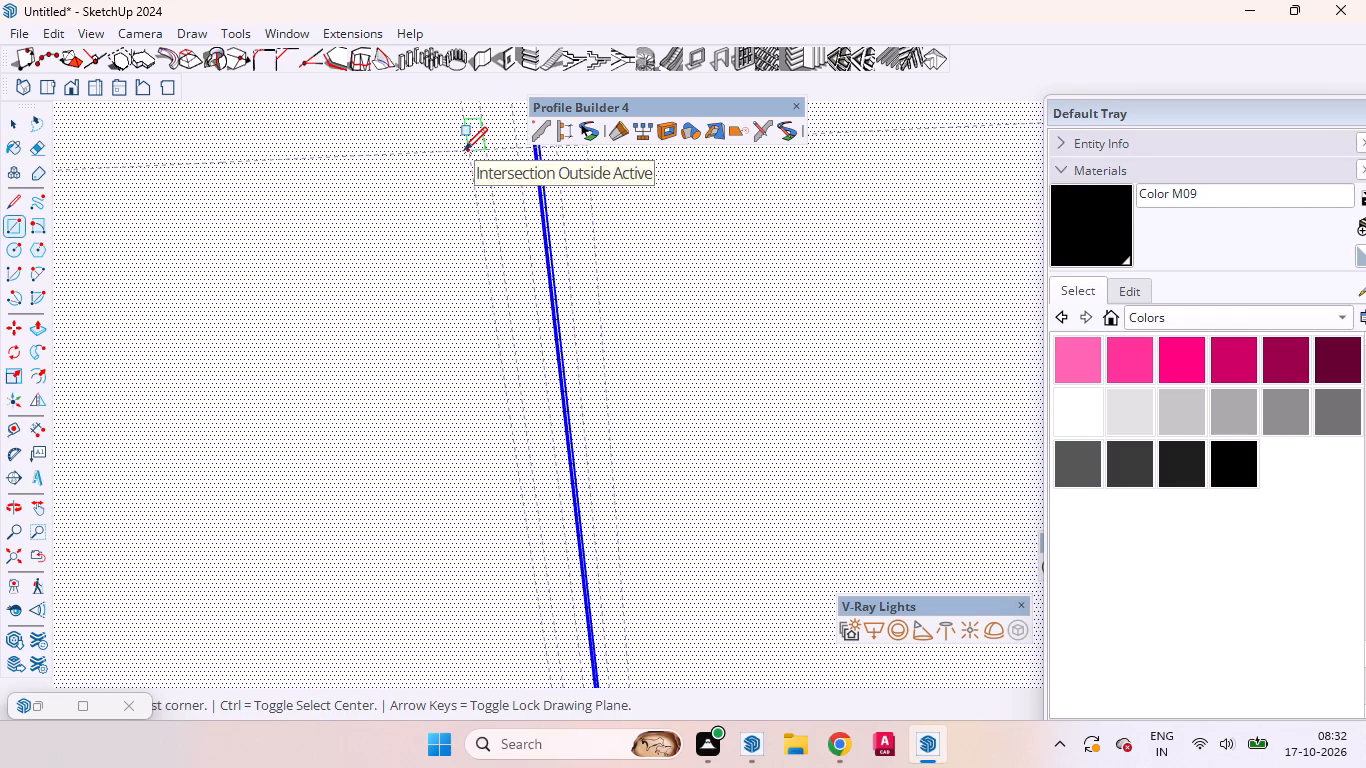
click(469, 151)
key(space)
Close the wardrobe doors' group and create a new empty group in the main model from the top view.
scroll(468, 250, down, 3)
scroll(482, 250, up, 1)
scroll(484, 250, down, 1)
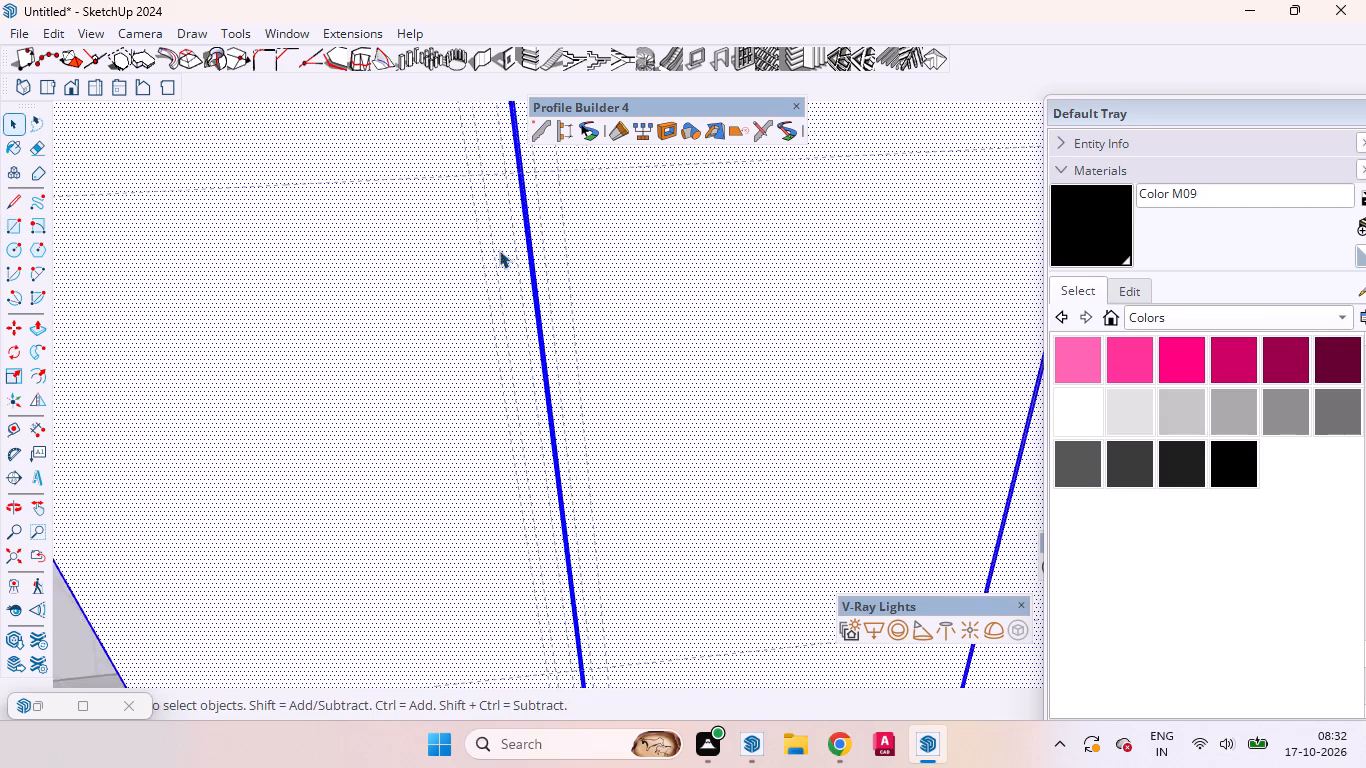
scroll(499, 250, down, 7)
scroll(513, 257, up, 3)
scroll(513, 259, down, 14)
scroll(500, 279, up, 1)
scroll(500, 279, down, 2)
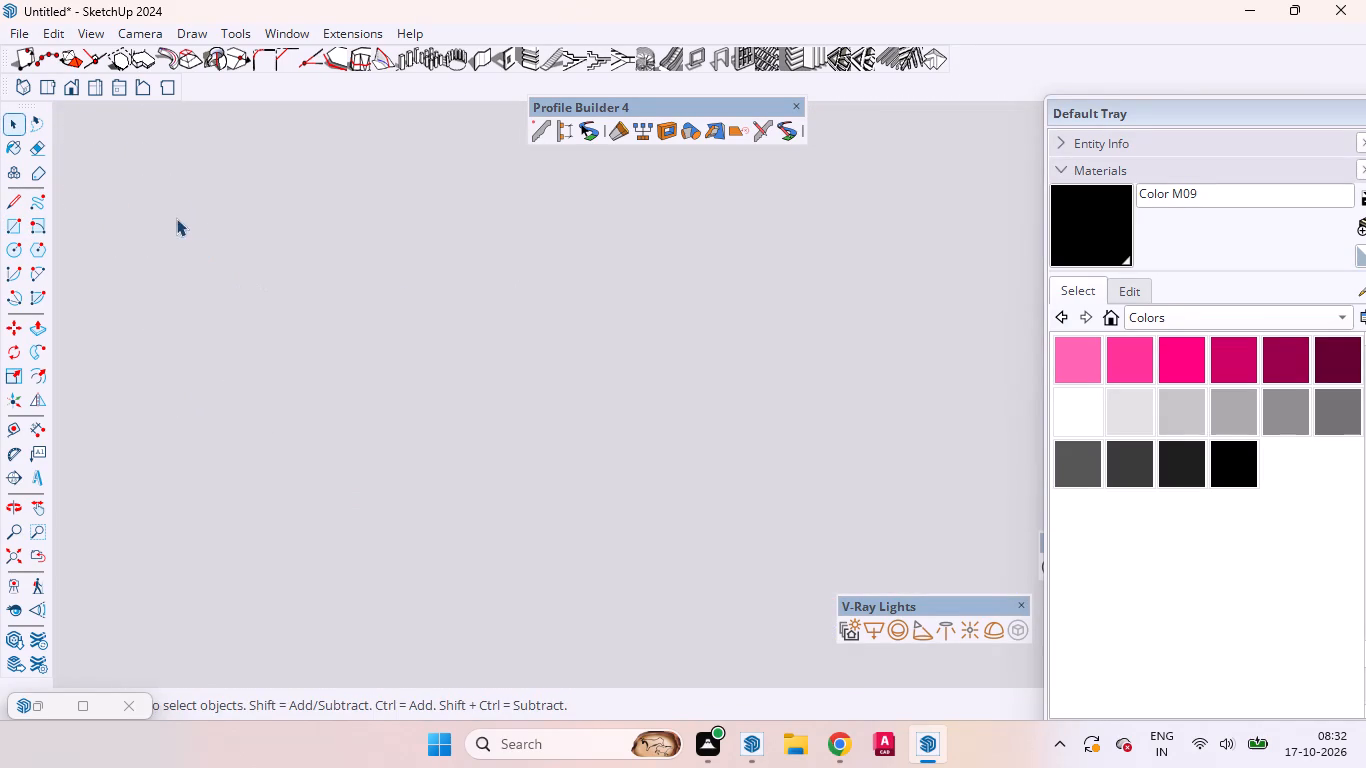
click(45, 80)
scroll(222, 290, down, 7)
scroll(269, 290, up, 1)
scroll(280, 288, down, 12)
right_click(625, 339)
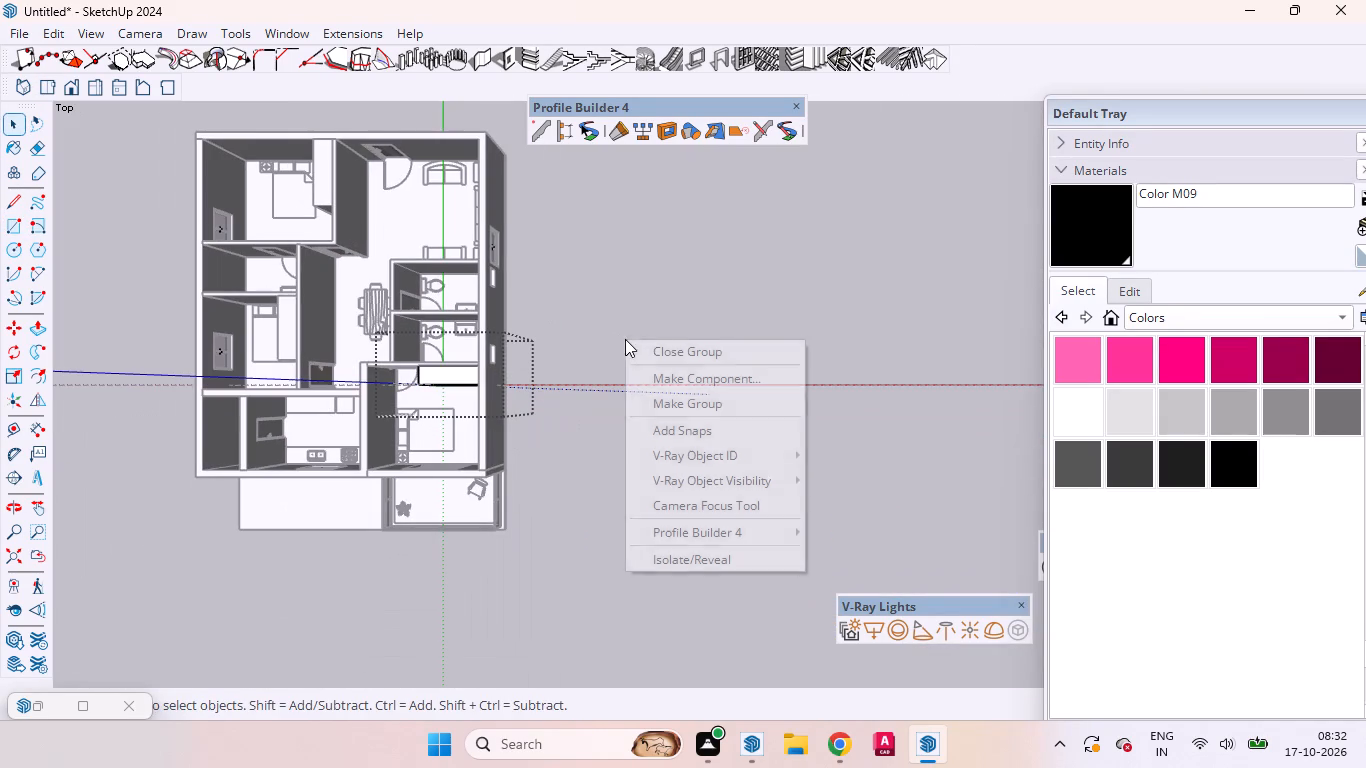
click(592, 289)
right_click(610, 325)
click(686, 390)
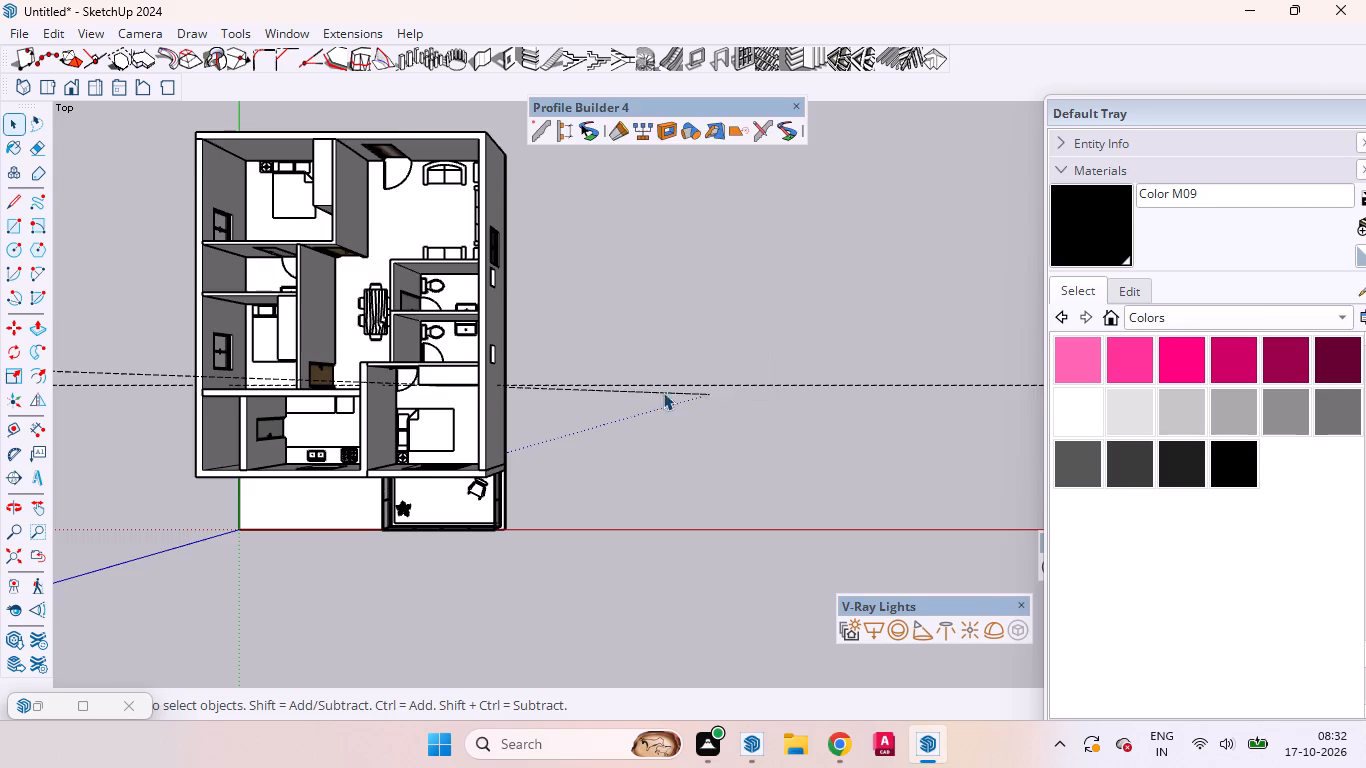
Draw a rectangle on the first door between the upper and lower horizontal guides, from the outermost to the innermost vertical guide.
scroll(374, 445, up, 15)
scroll(417, 354, down, 2)
scroll(417, 354, up, 7)
scroll(689, 330, down, 2)
scroll(689, 330, up, 4)
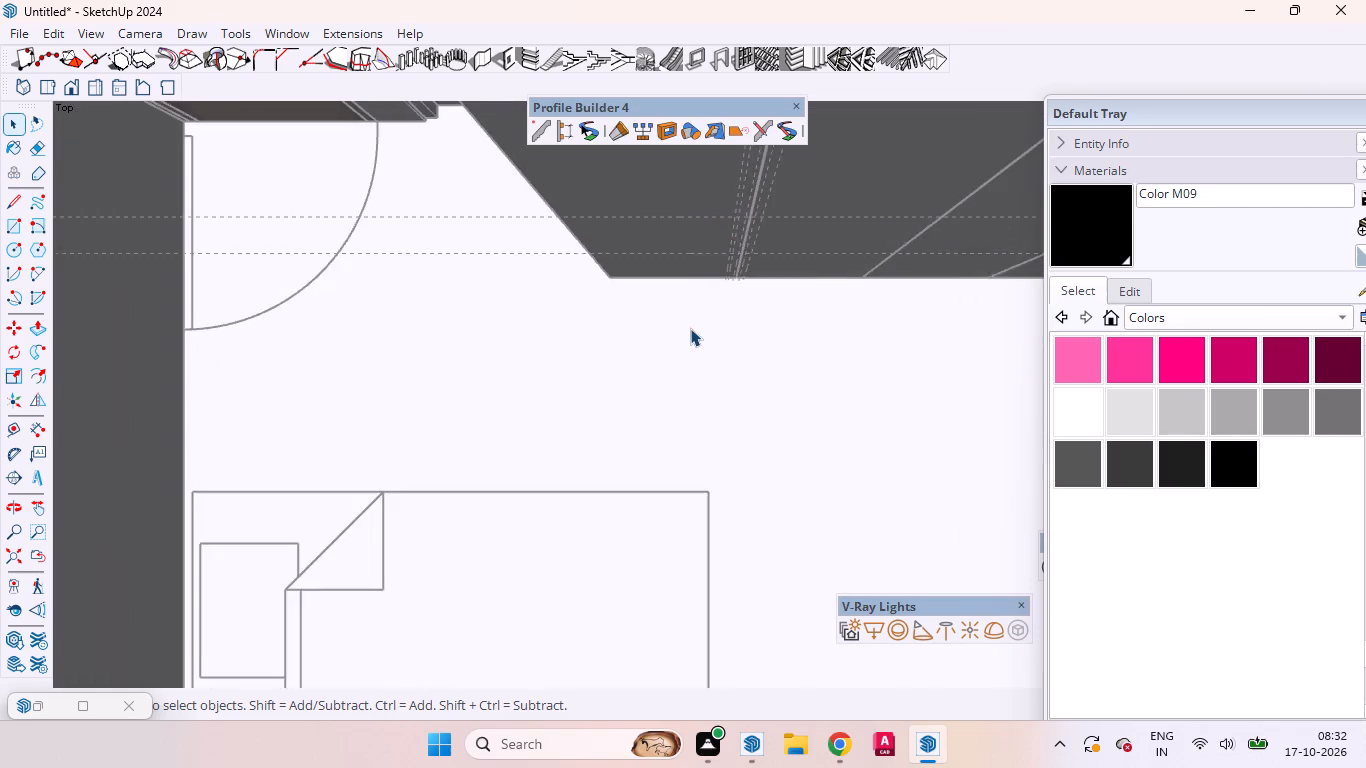
scroll(690, 328, up, 4)
scroll(788, 348, down, 5)
middle_drag(797, 382, 808, 238)
scroll(797, 382, up, 1)
scroll(802, 475, down, 4)
scroll(810, 535, up, 1)
scroll(810, 536, down, 2)
scroll(807, 529, up, 1)
scroll(807, 529, down, 3)
scroll(830, 387, down, 1)
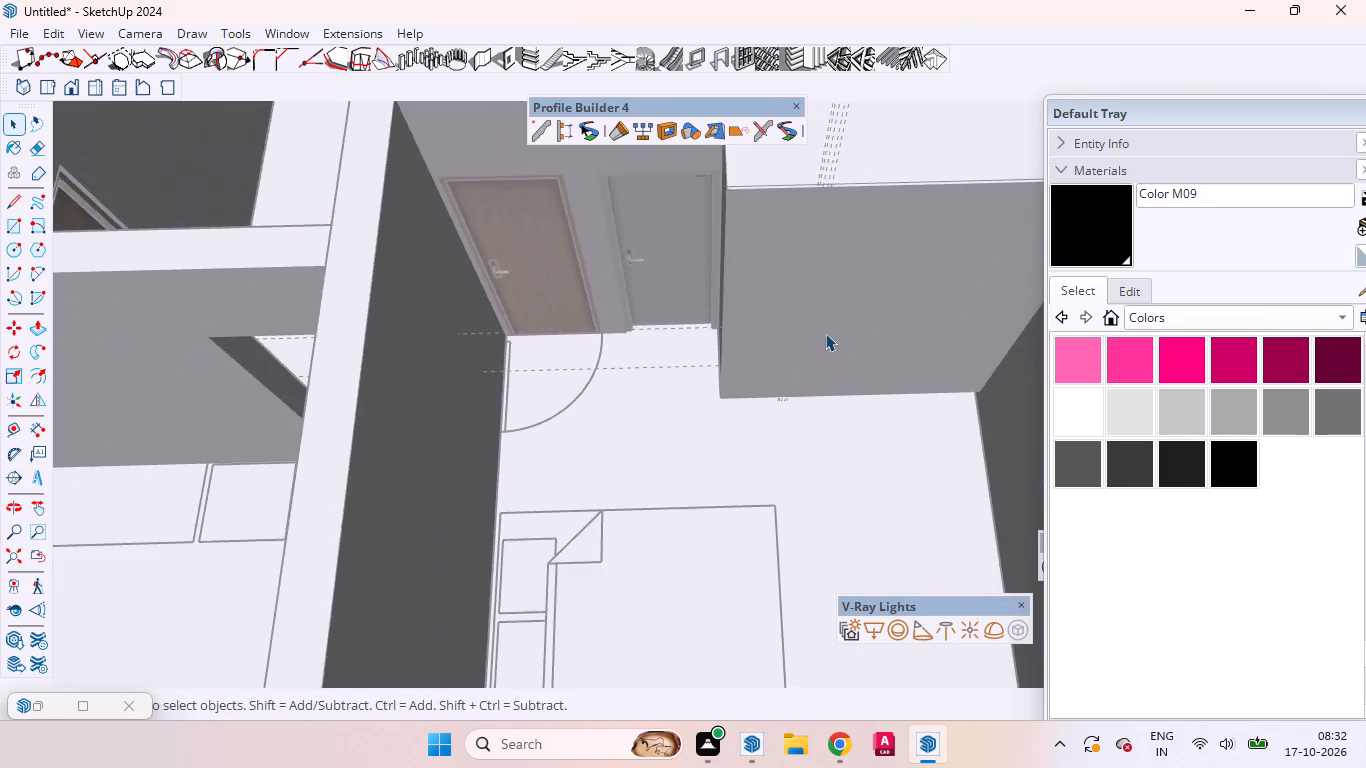
scroll(809, 310, up, 10)
scroll(814, 292, down, 1)
scroll(814, 292, up, 8)
middle_drag(841, 408, 857, 285)
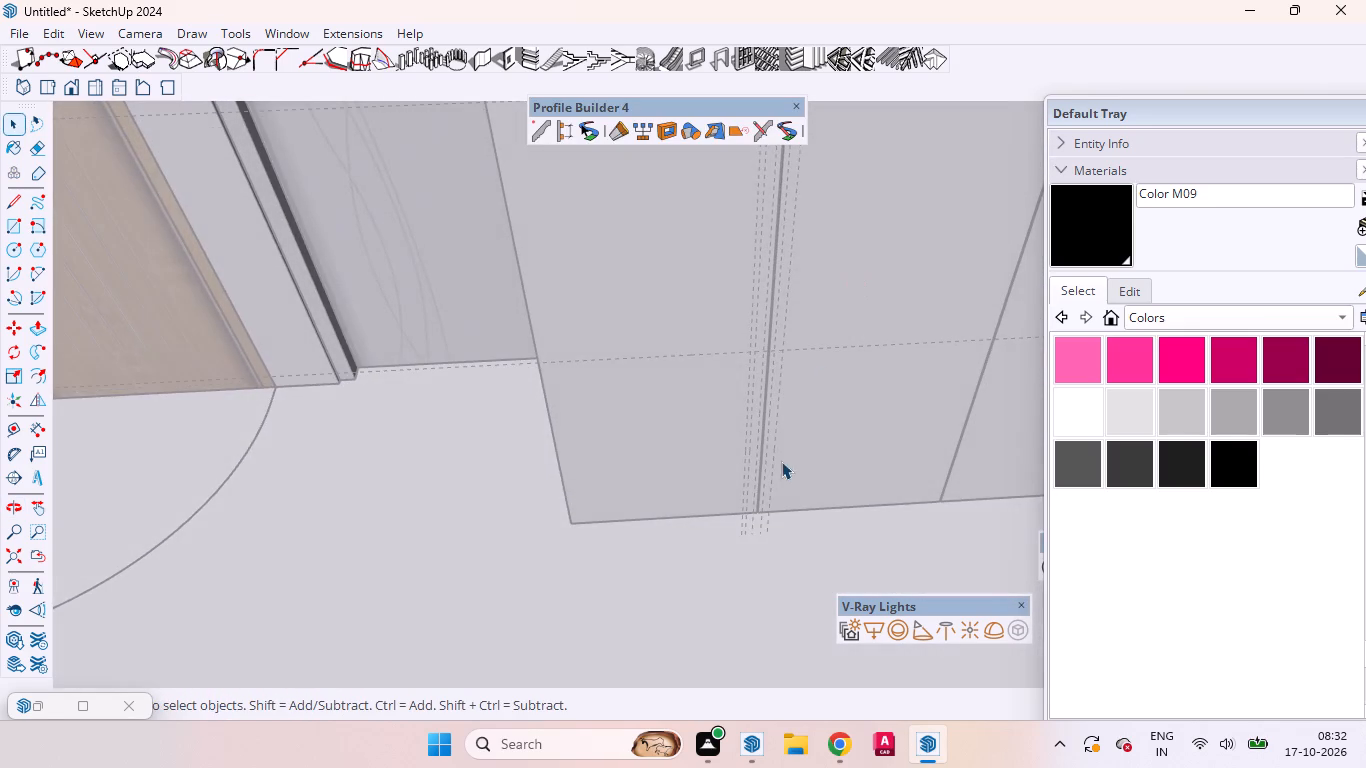
scroll(777, 502, down, 5)
scroll(798, 307, up, 11)
scroll(765, 376, down, 1)
scroll(765, 377, up, 2)
scroll(765, 377, down, 1)
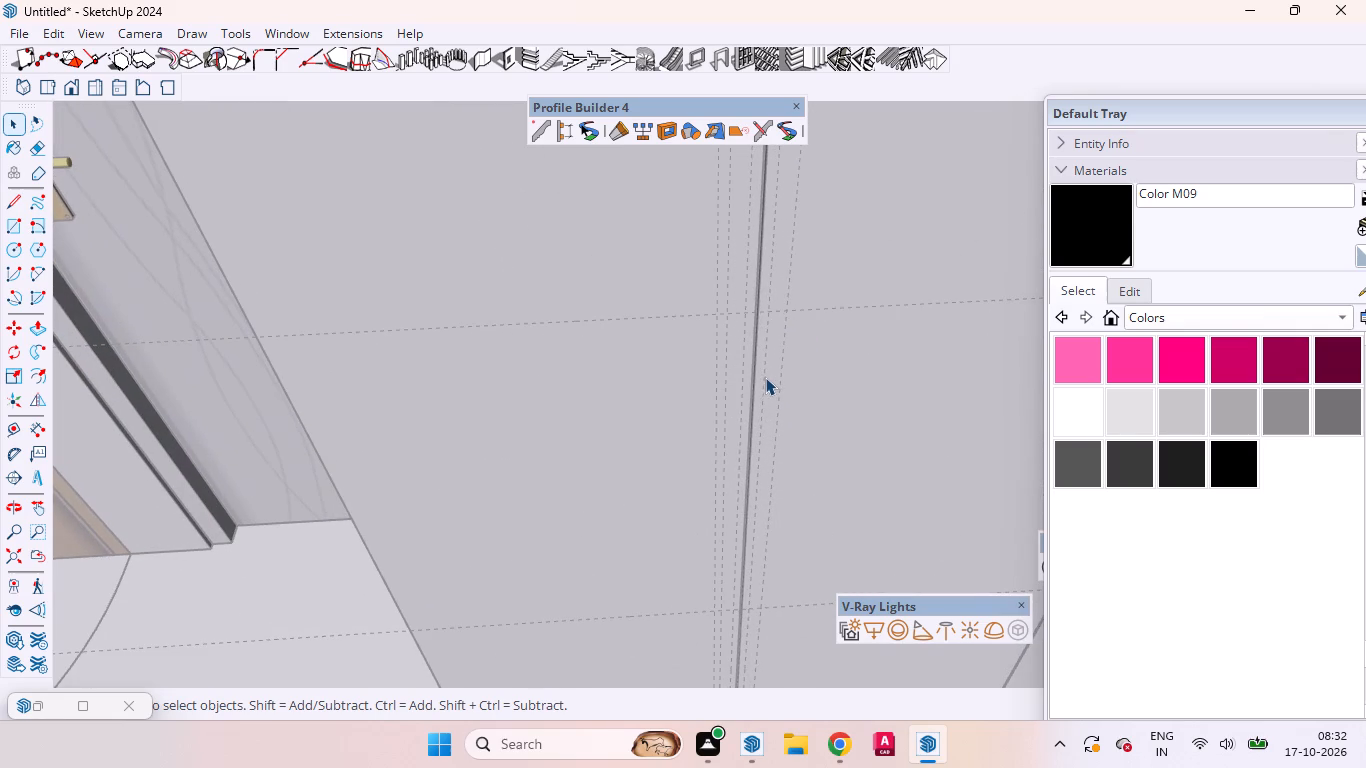
key(r)
scroll(735, 359, up, 4)
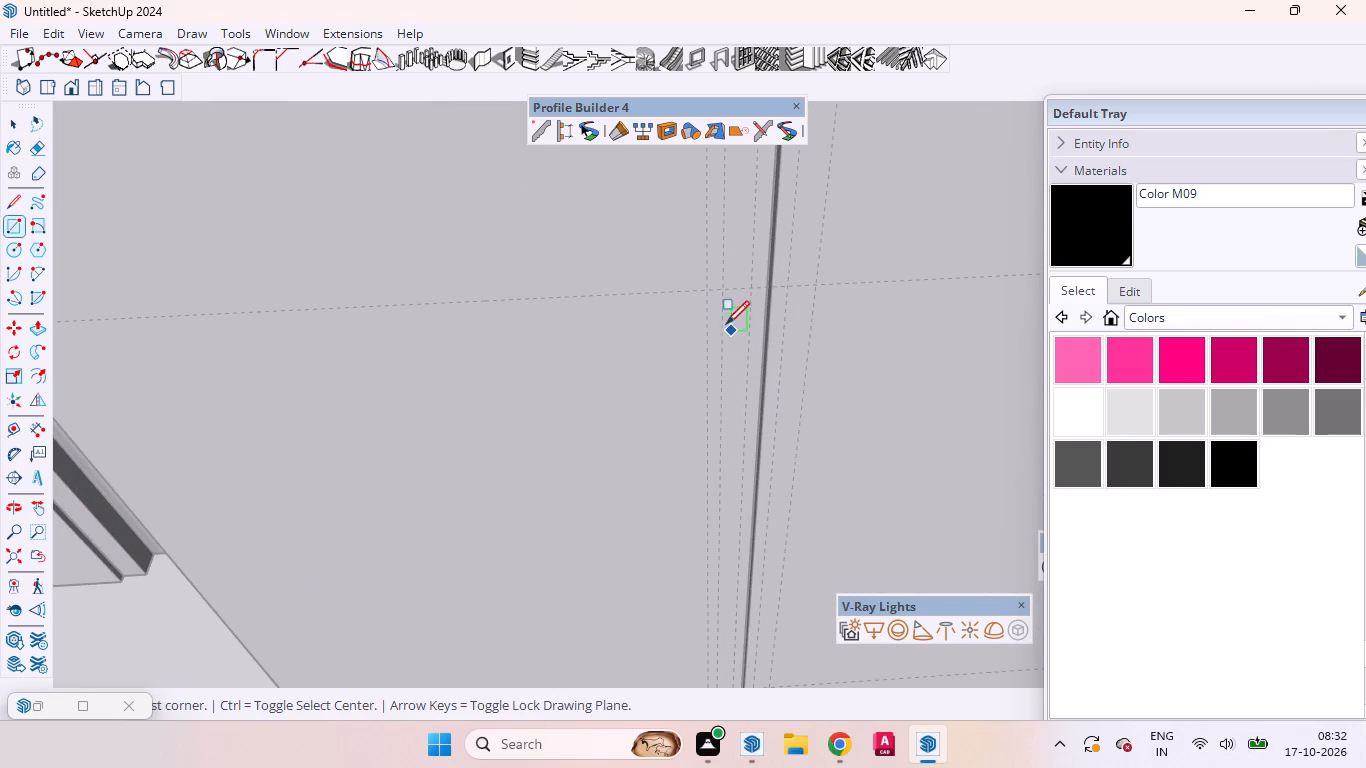
click(709, 290)
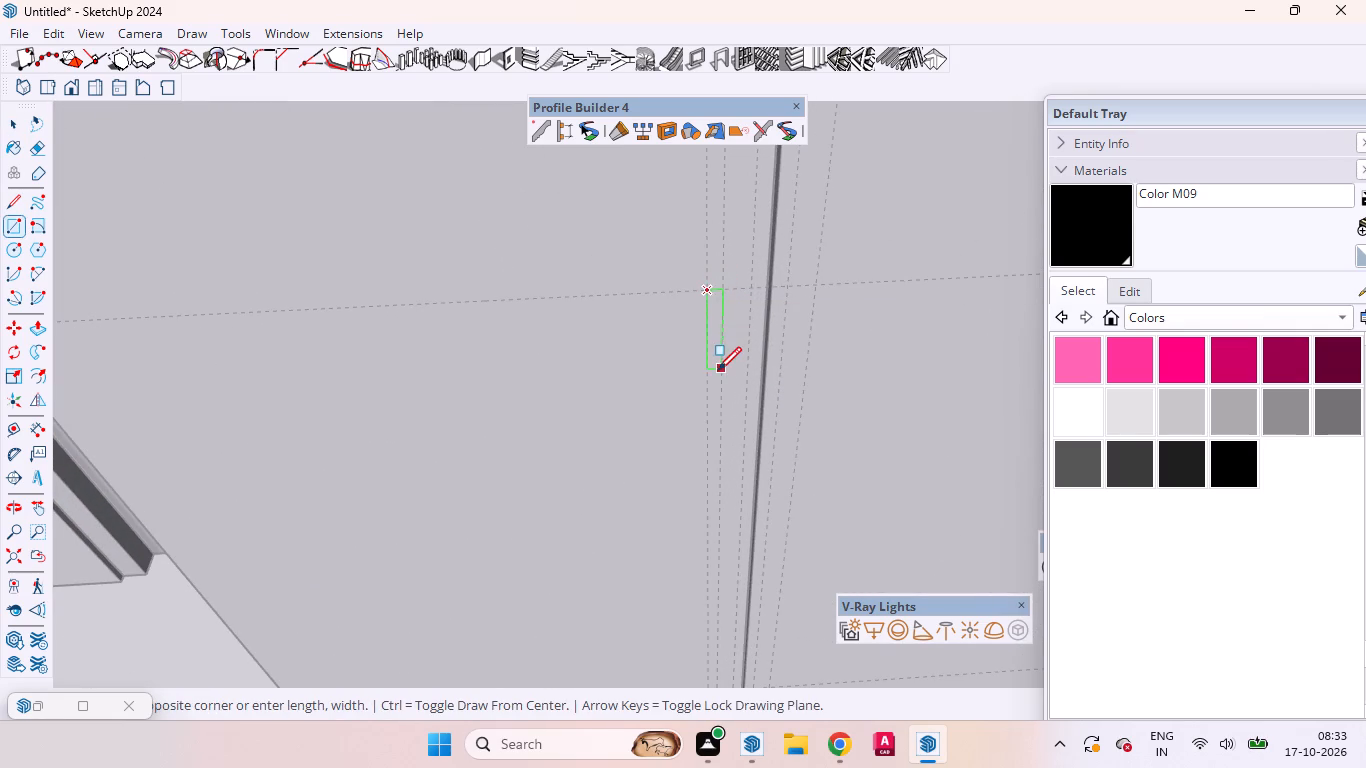
scroll(717, 361, down, 5)
scroll(735, 621, up, 7)
scroll(731, 600, down, 3)
scroll(730, 598, up, 2)
scroll(730, 597, down, 1)
scroll(730, 597, up, 6)
click(719, 576)
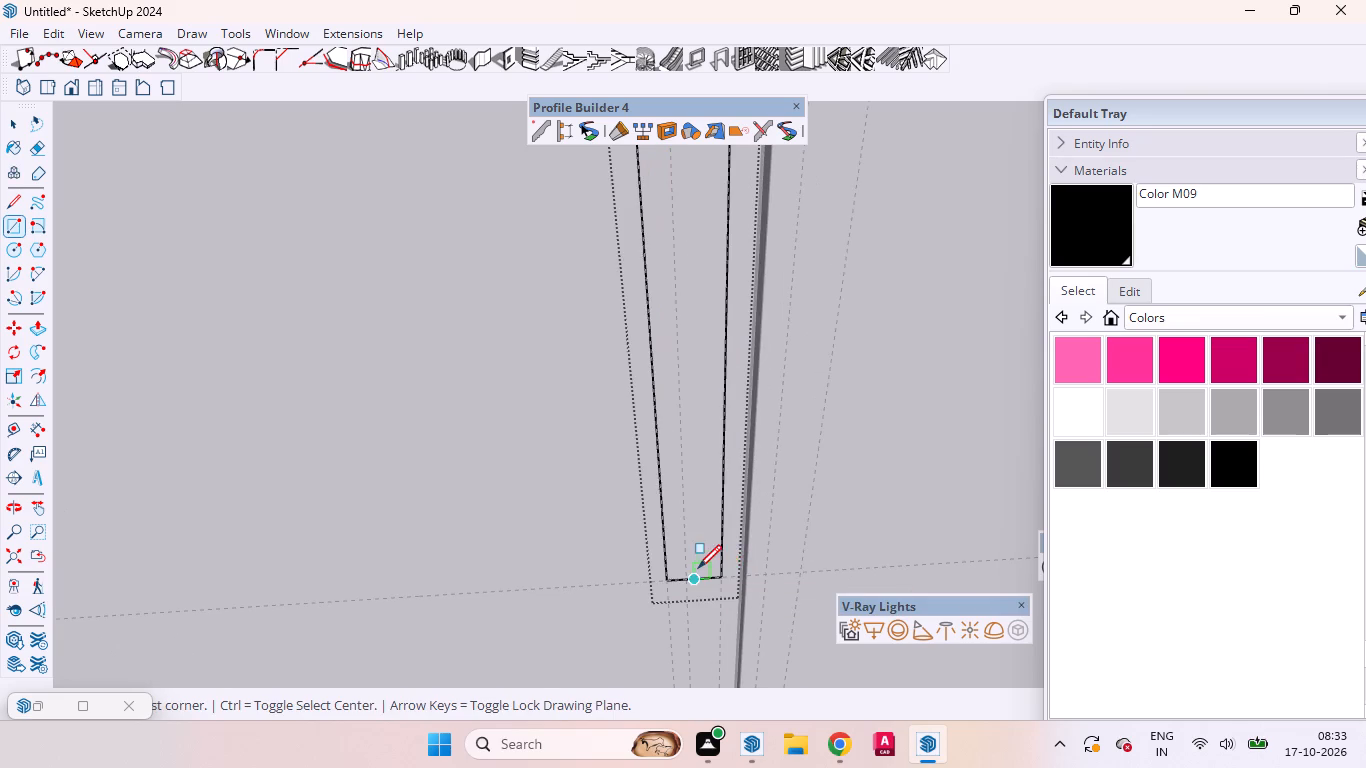
Draw a narrower rectangle below it, from the middle vertical guide at the lower horizontal guide to the innermost guide at the door's bottom edge.
scroll(697, 565, down, 5)
scroll(701, 575, up, 12)
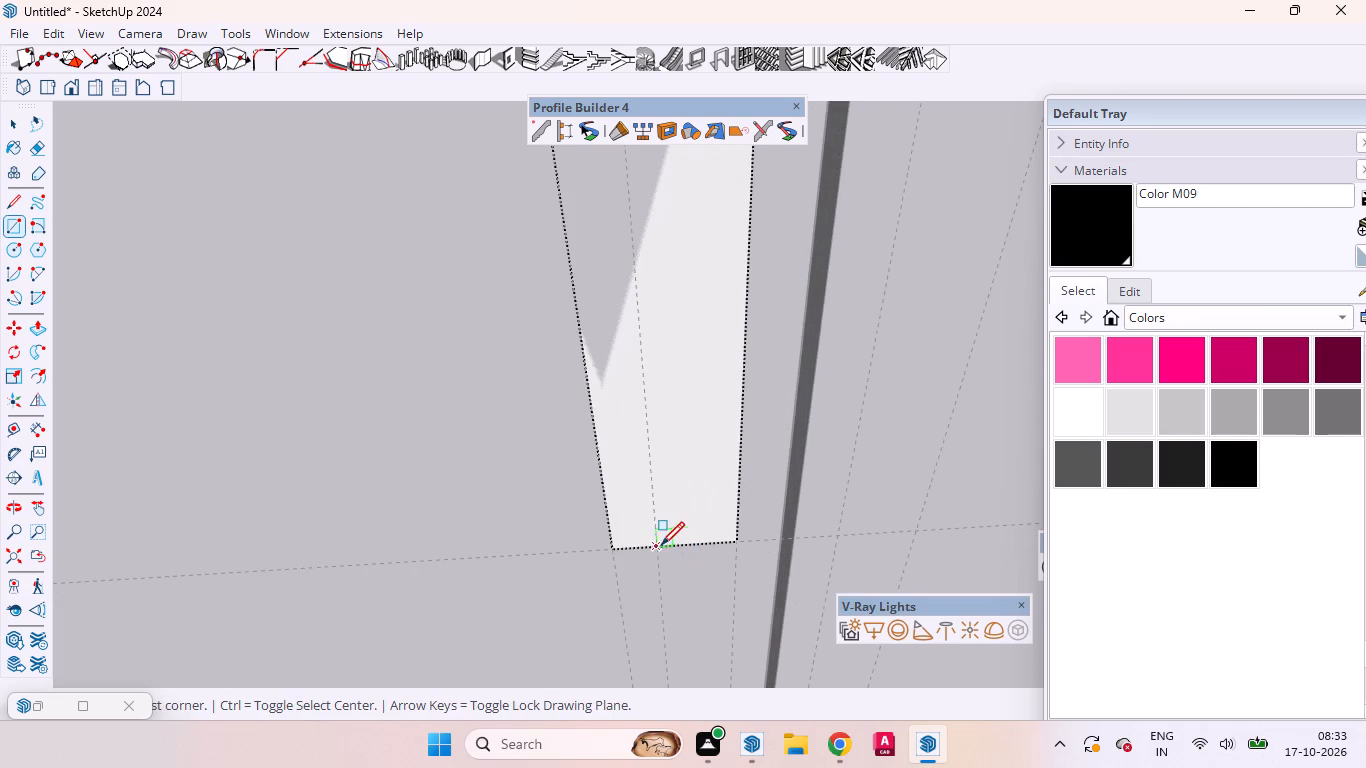
click(656, 550)
scroll(653, 510, down, 13)
scroll(644, 384, up, 1)
scroll(644, 384, down, 7)
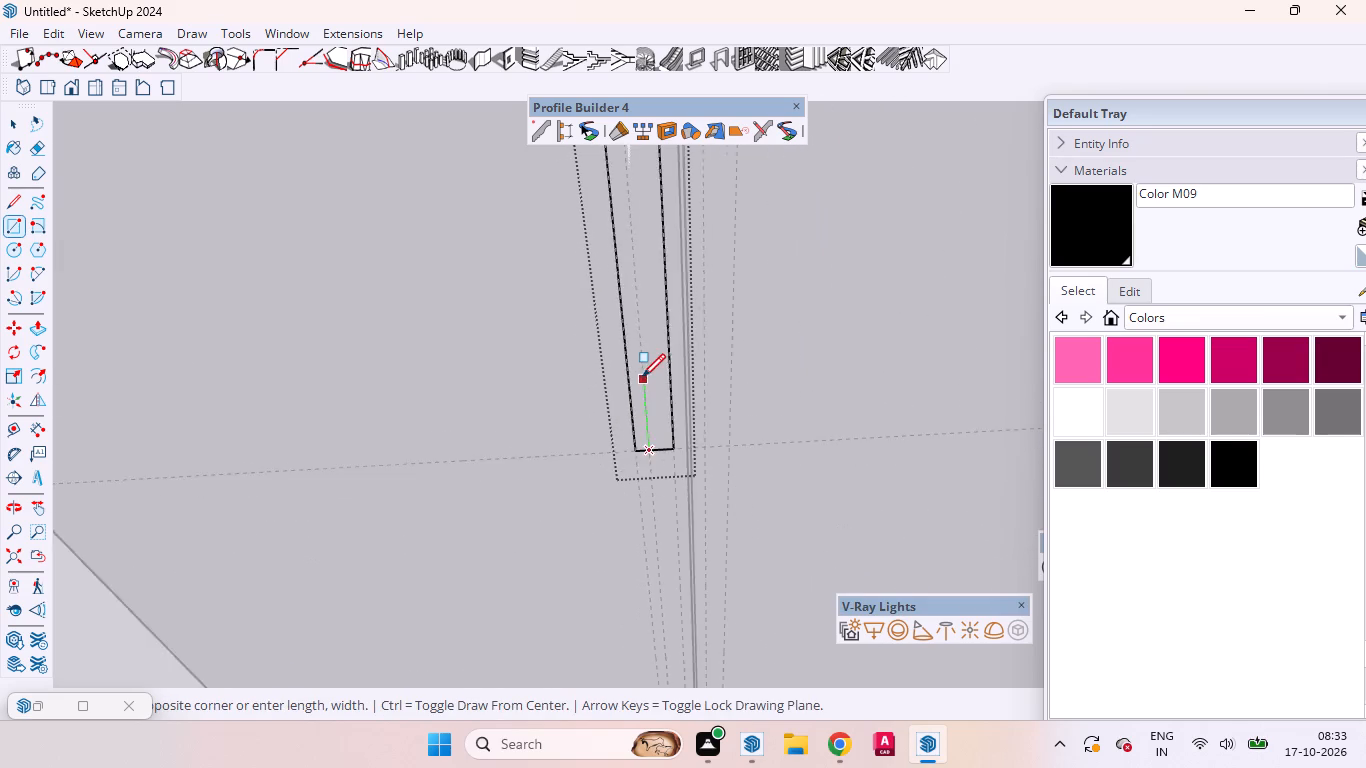
scroll(642, 377, down, 8)
scroll(642, 375, up, 3)
scroll(642, 375, down, 3)
scroll(671, 658, up, 1)
scroll(671, 658, down, 2)
scroll(671, 660, up, 7)
scroll(677, 609, down, 1)
scroll(677, 608, up, 3)
scroll(677, 599, down, 2)
scroll(677, 599, up, 7)
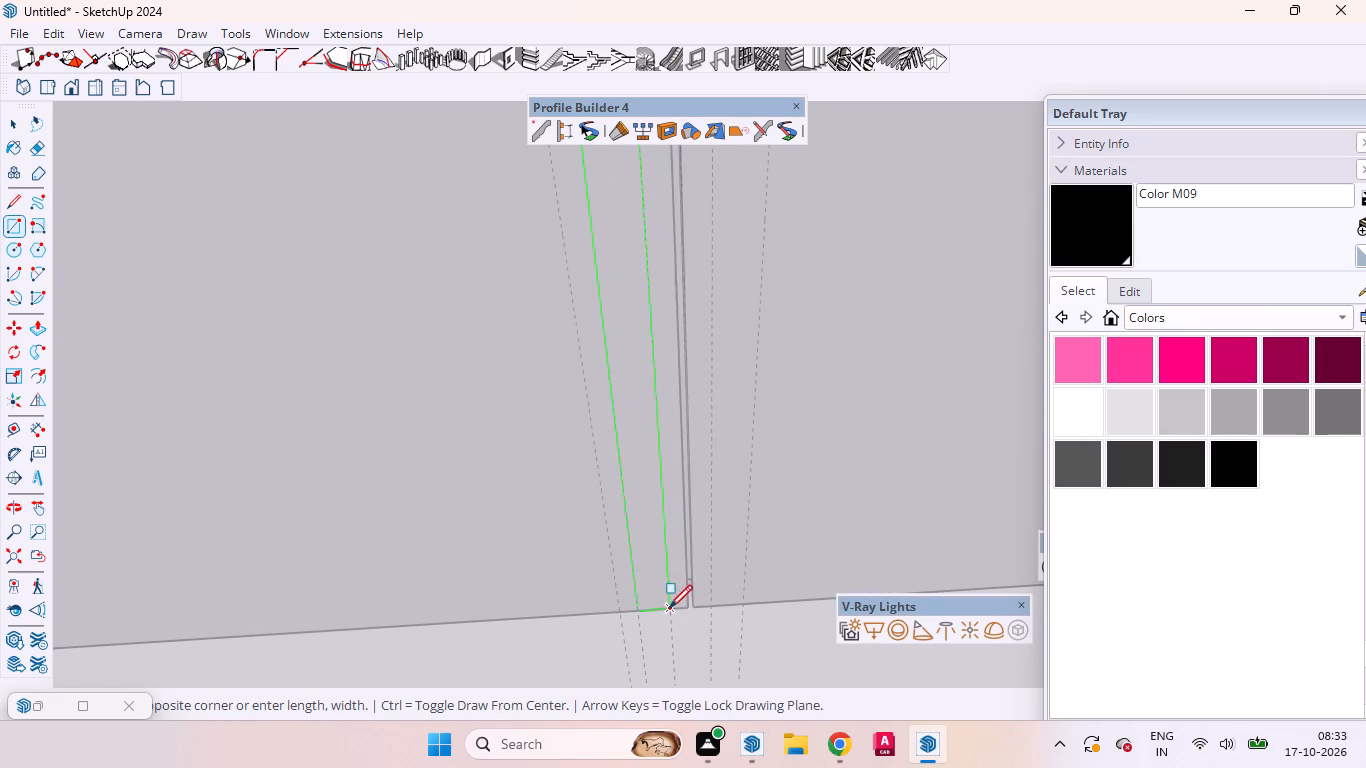
scroll(669, 608, up, 3)
click(672, 608)
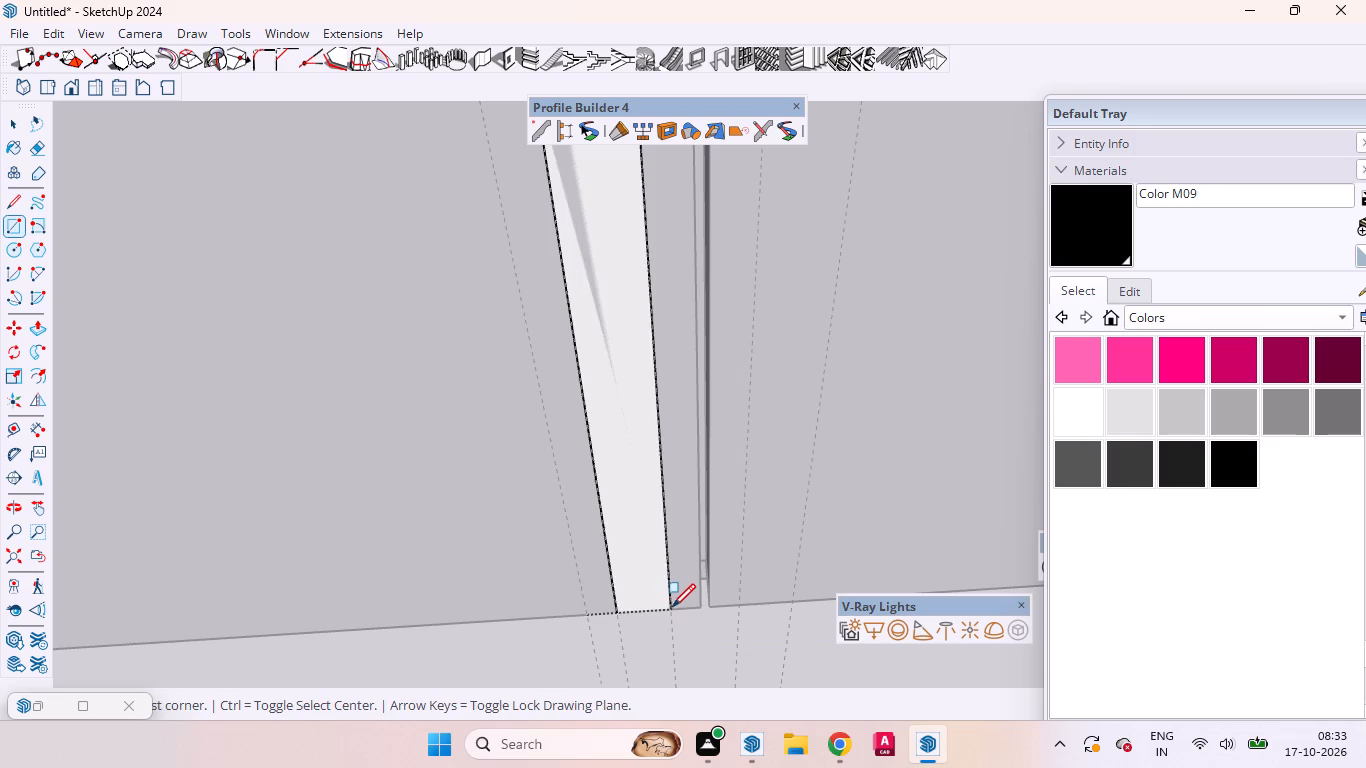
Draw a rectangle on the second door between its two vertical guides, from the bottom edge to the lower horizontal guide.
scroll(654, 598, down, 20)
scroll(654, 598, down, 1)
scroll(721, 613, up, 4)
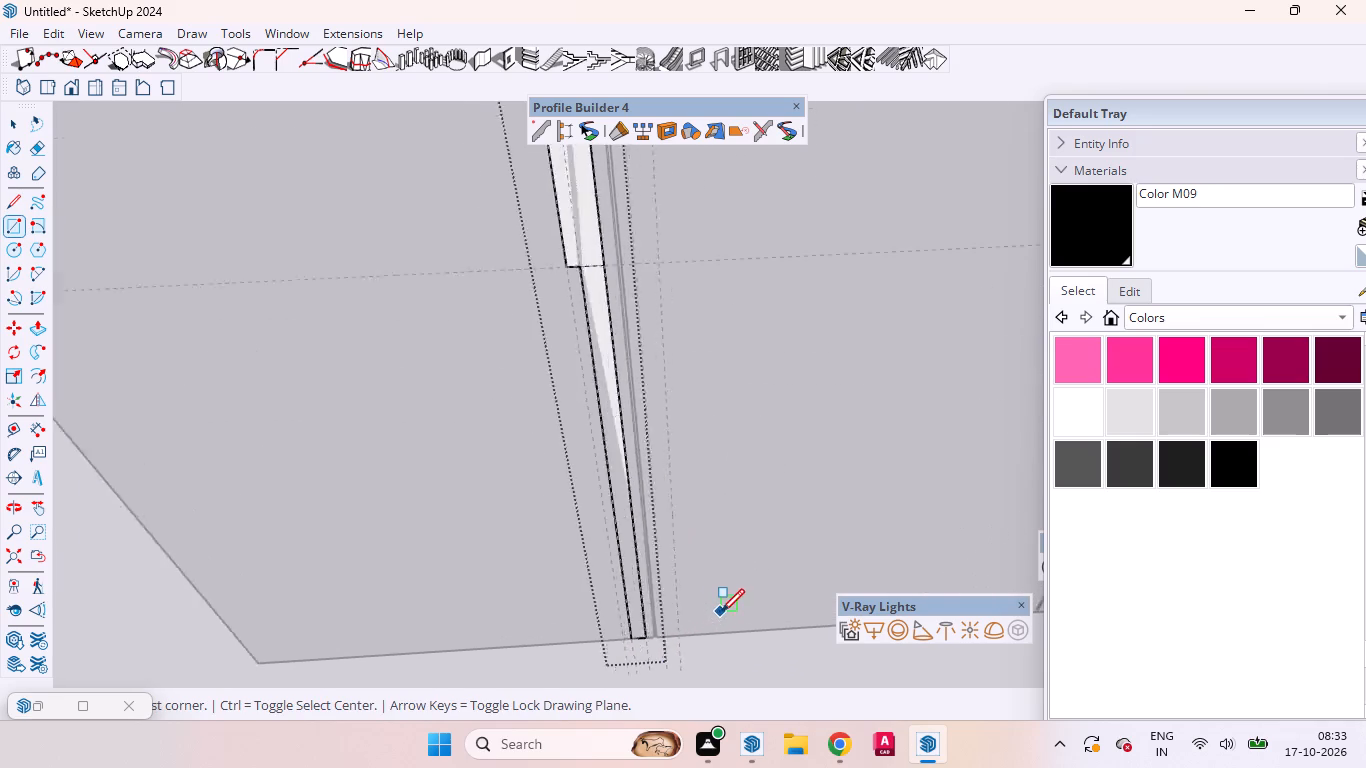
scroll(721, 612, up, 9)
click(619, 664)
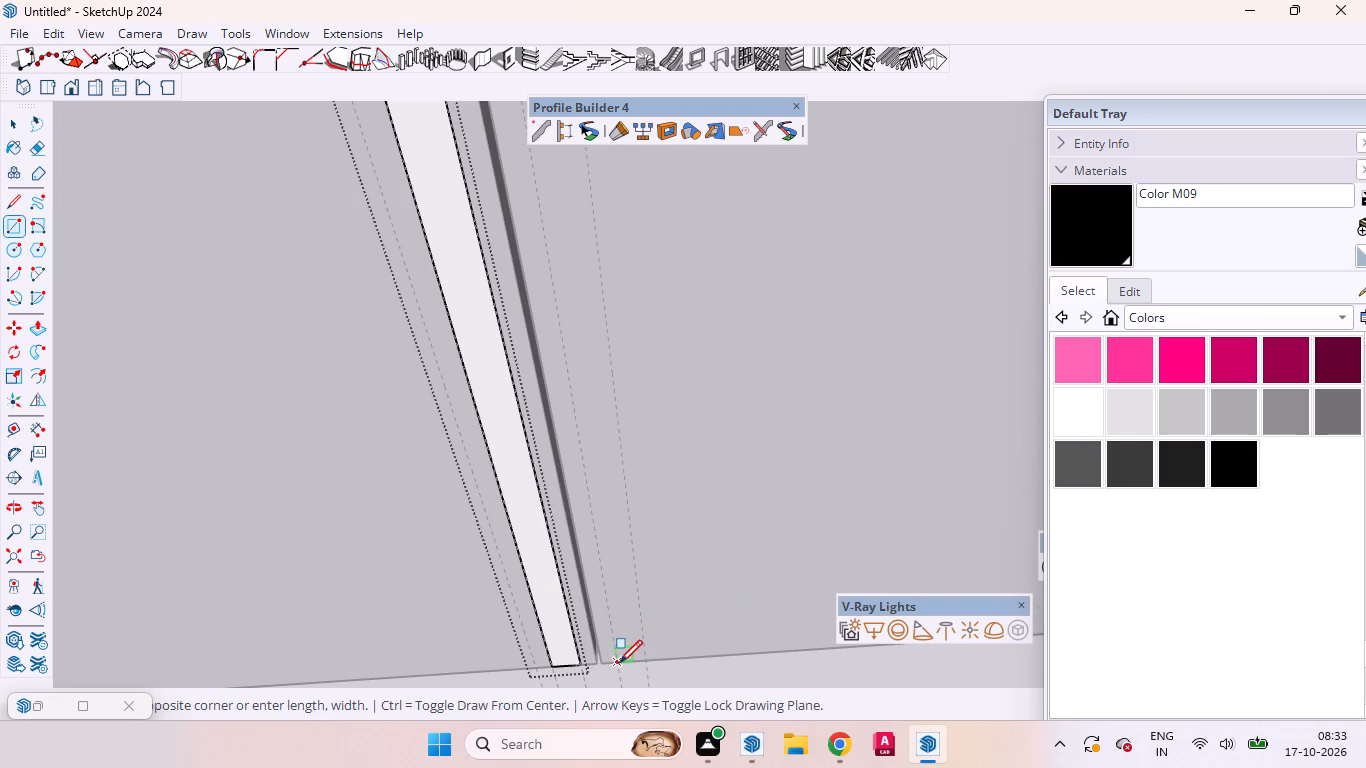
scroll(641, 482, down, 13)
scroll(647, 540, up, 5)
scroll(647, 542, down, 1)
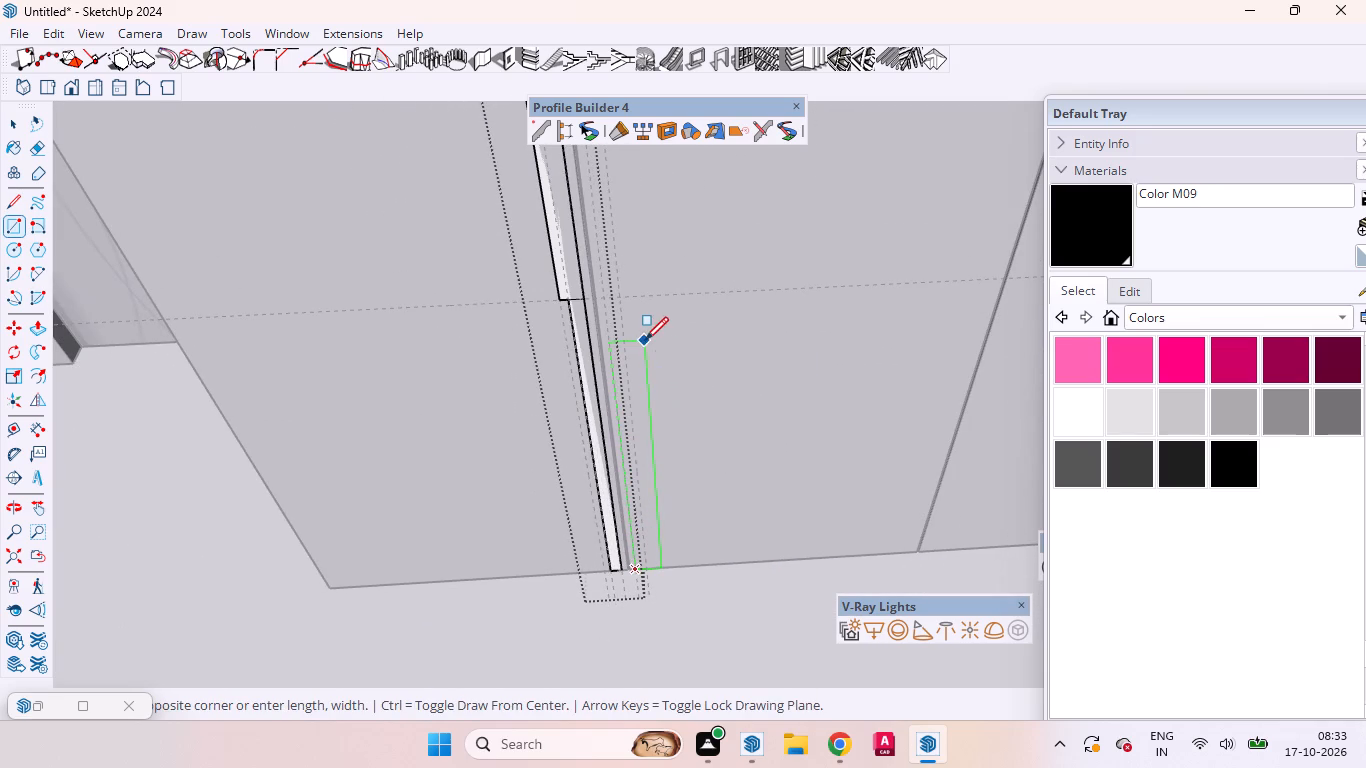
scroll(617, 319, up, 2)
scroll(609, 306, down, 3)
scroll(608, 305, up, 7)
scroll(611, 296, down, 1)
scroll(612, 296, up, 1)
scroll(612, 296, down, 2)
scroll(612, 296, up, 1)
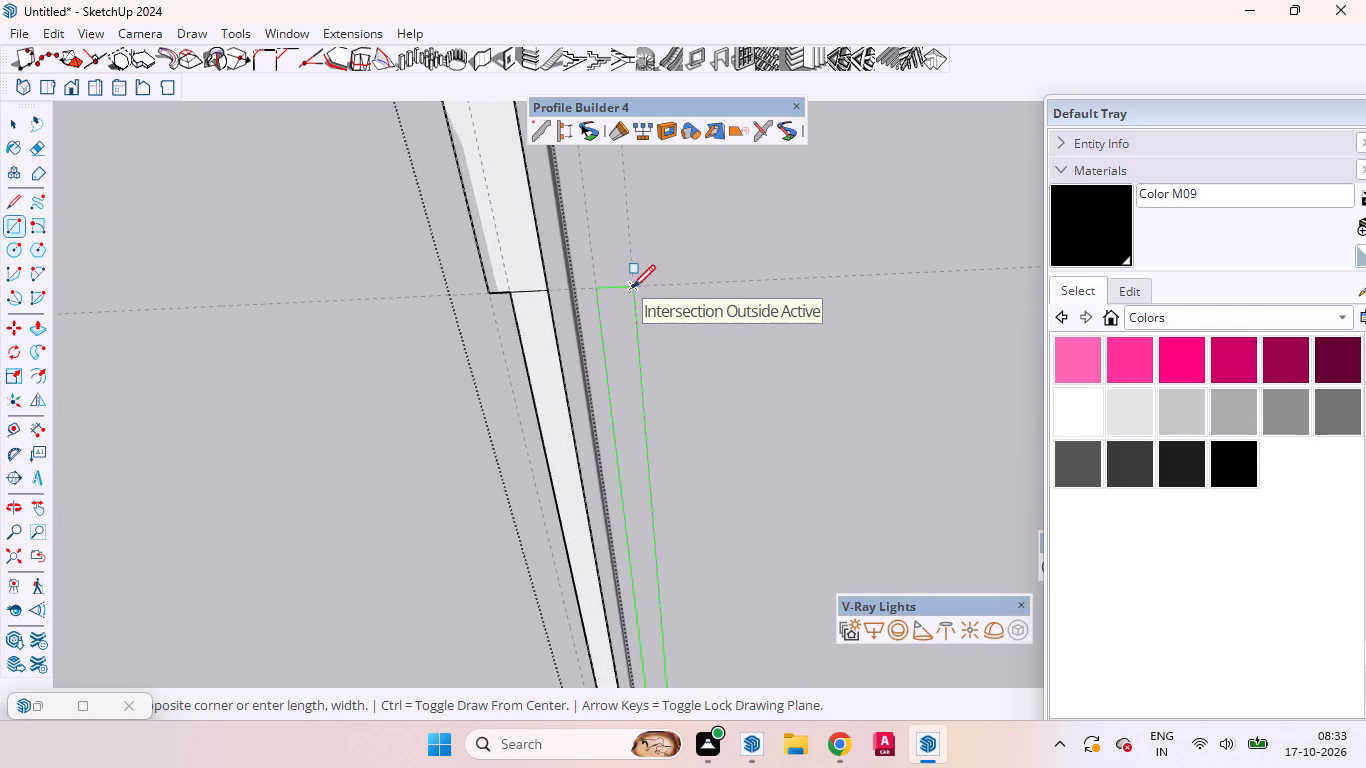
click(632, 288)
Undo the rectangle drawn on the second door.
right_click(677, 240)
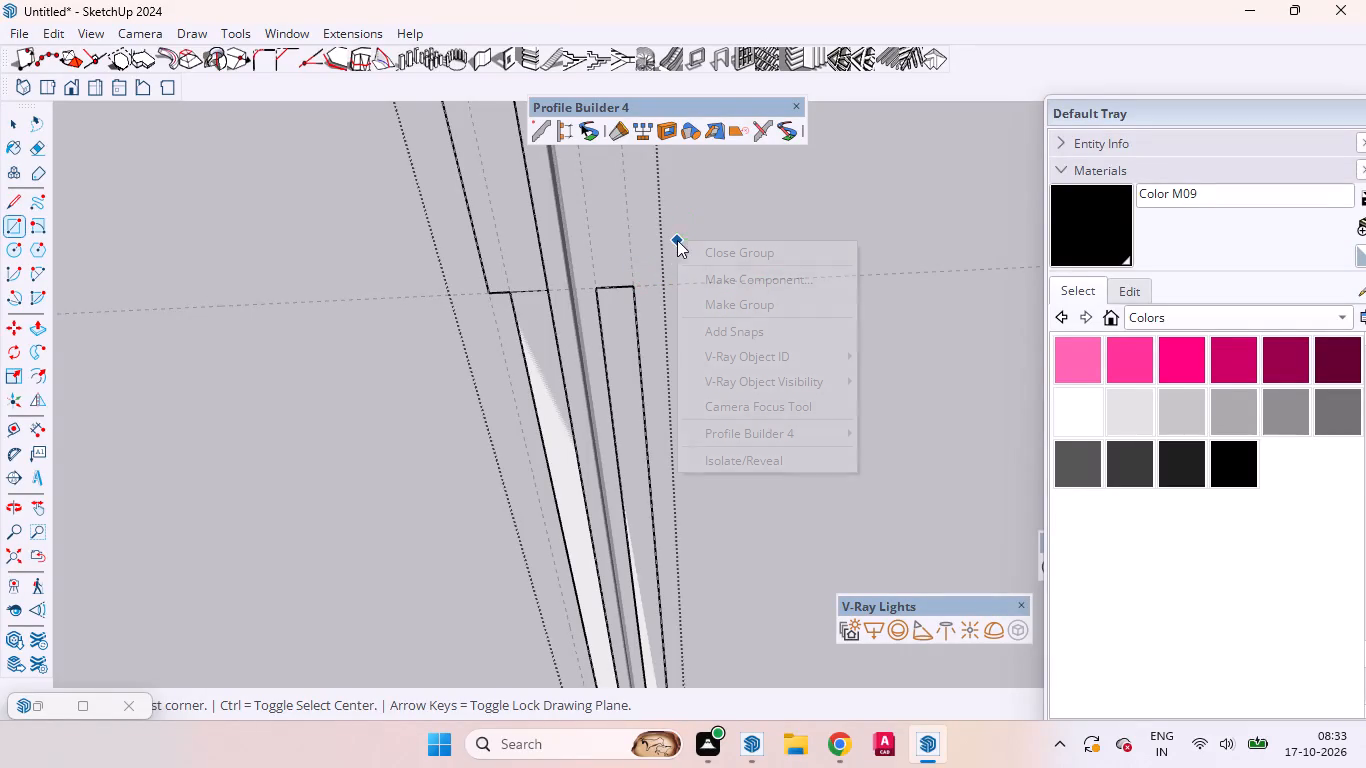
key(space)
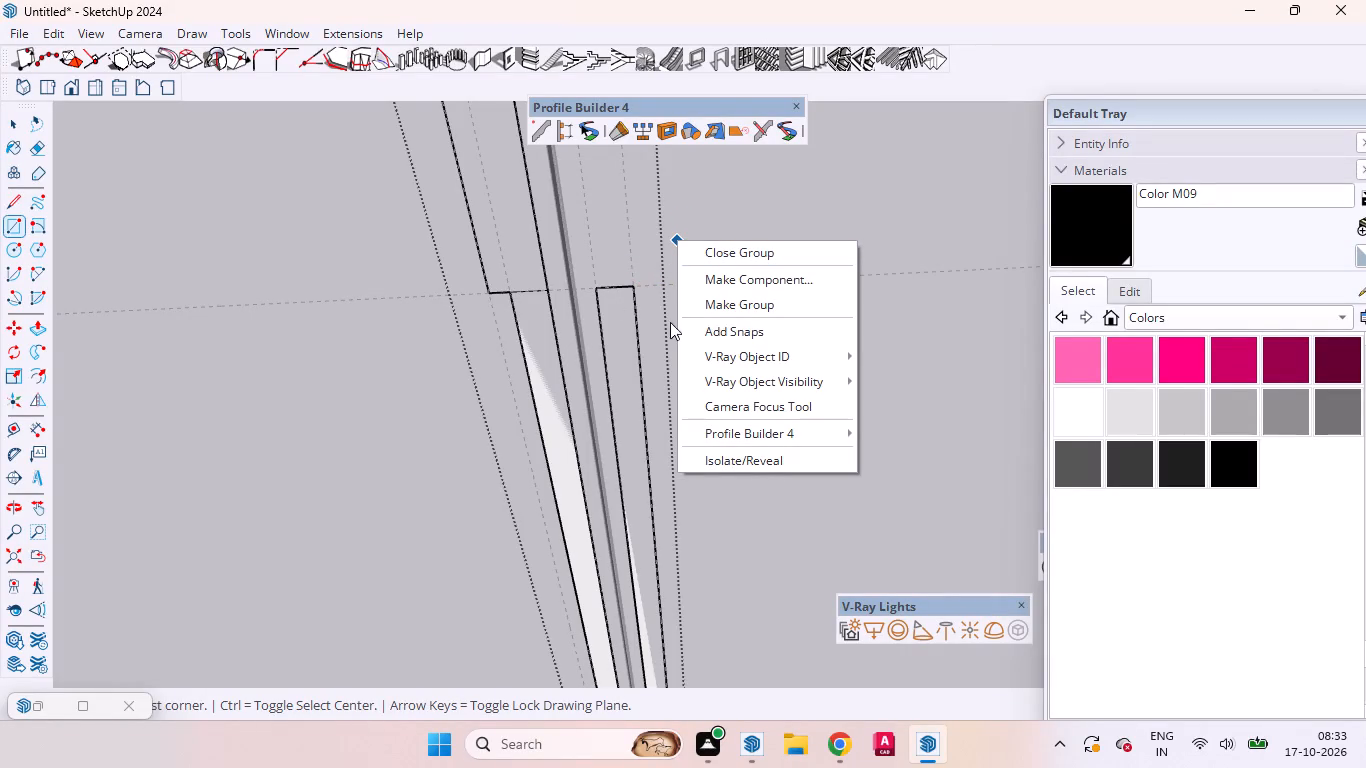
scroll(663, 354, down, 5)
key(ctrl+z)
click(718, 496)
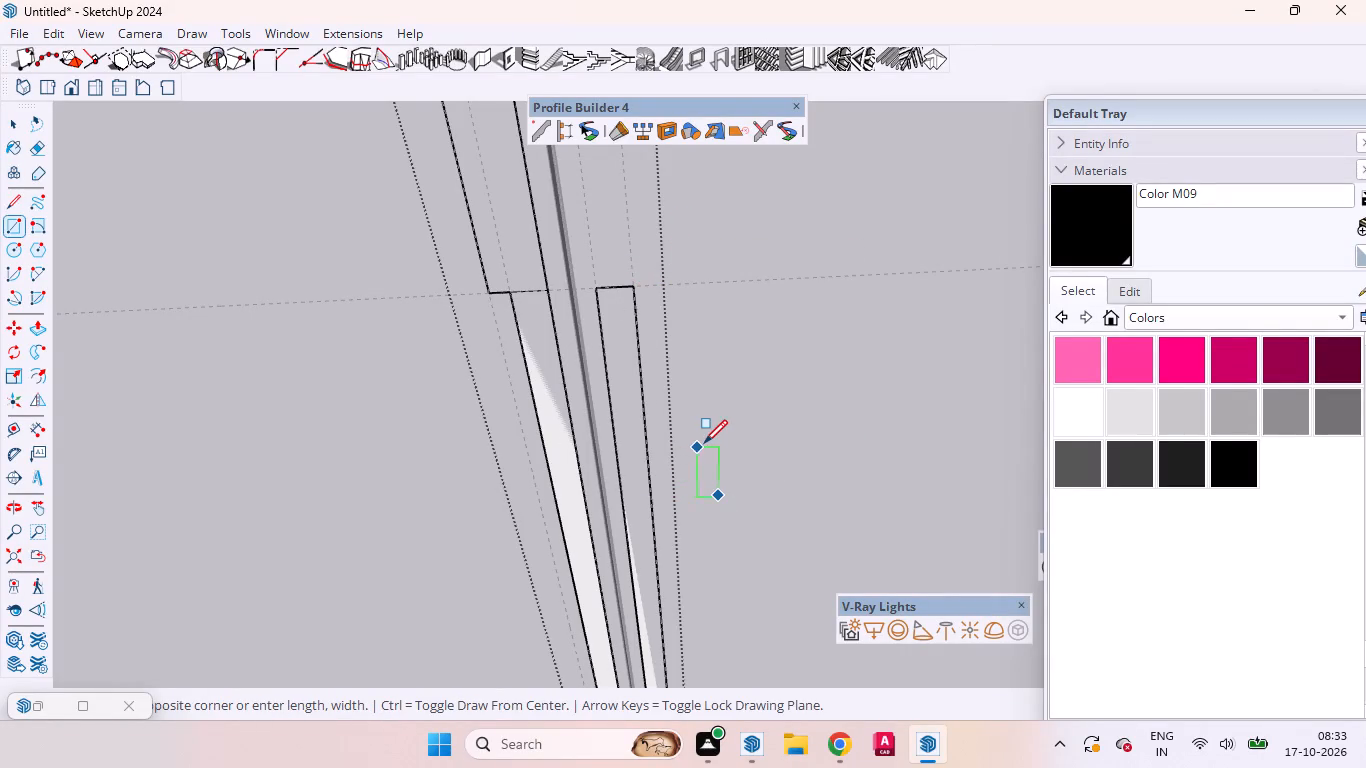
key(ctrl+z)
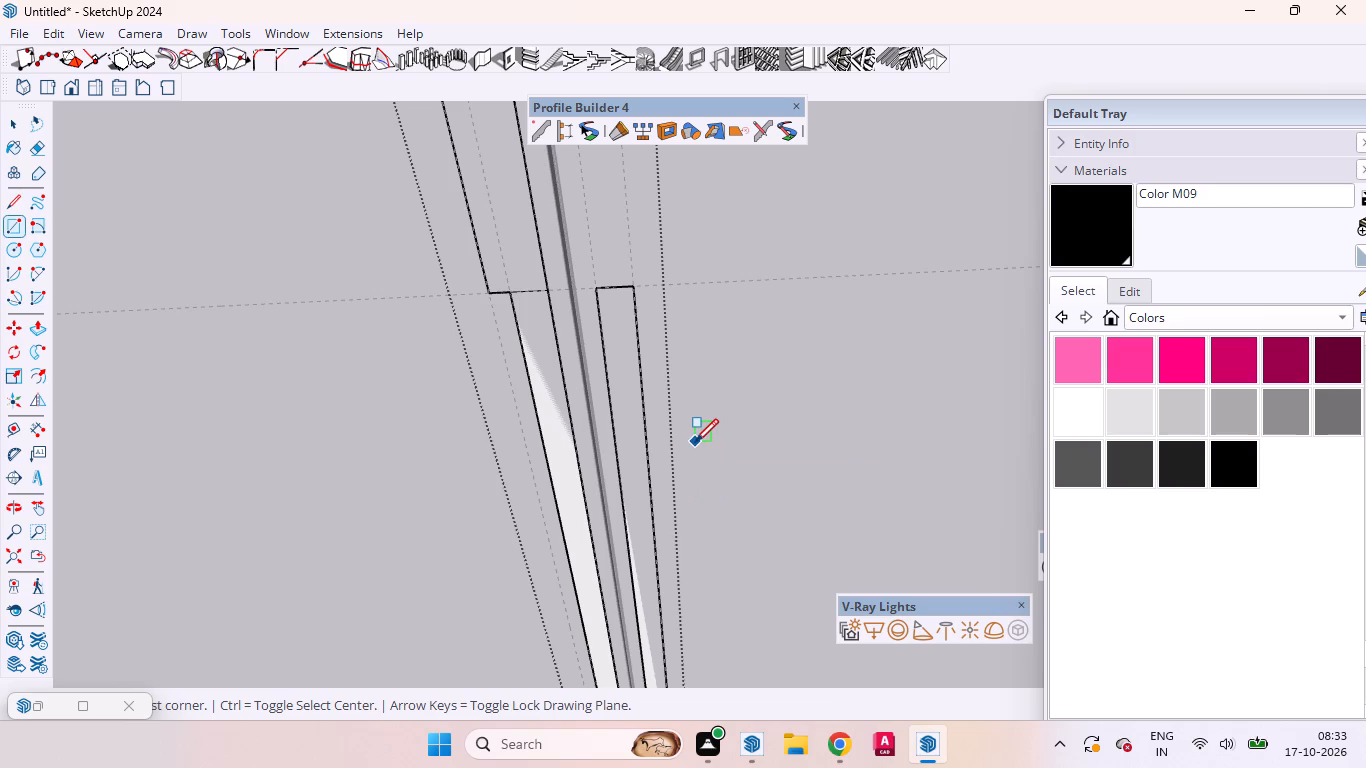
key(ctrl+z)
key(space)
Reopen the group holding the stepped profile on the first door for editing.
scroll(663, 423, down, 6)
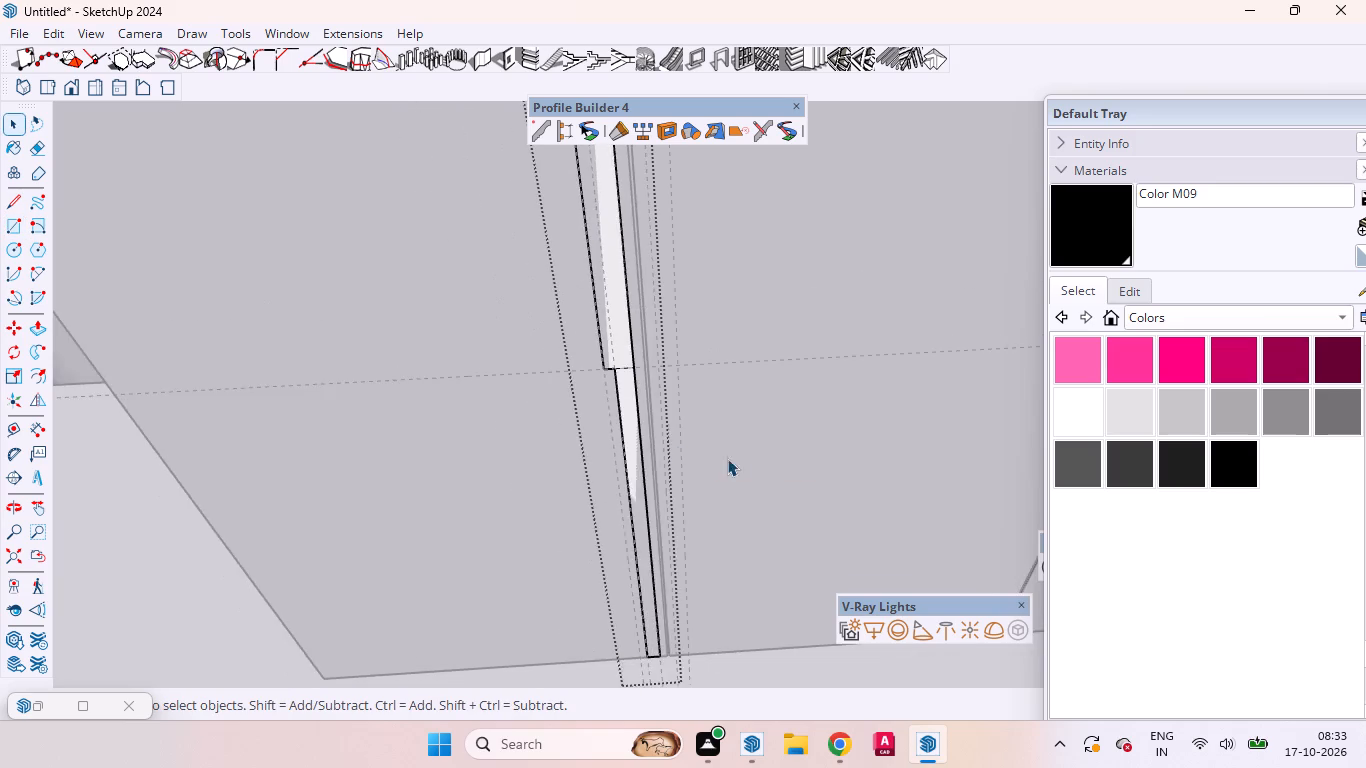
scroll(664, 447, down, 13)
scroll(650, 335, up, 2)
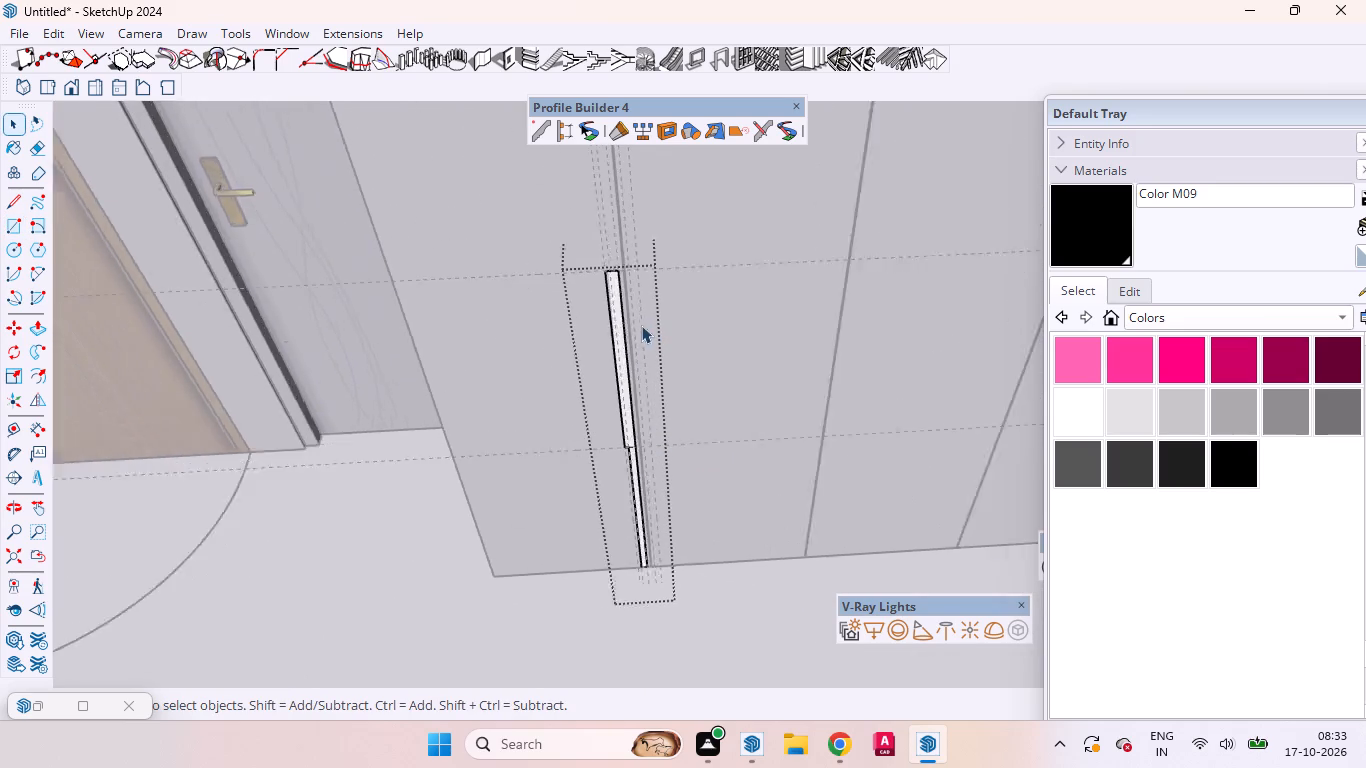
scroll(641, 325, up, 11)
scroll(588, 158, down, 6)
scroll(622, 332, up, 5)
middle_drag(594, 285, 694, 330)
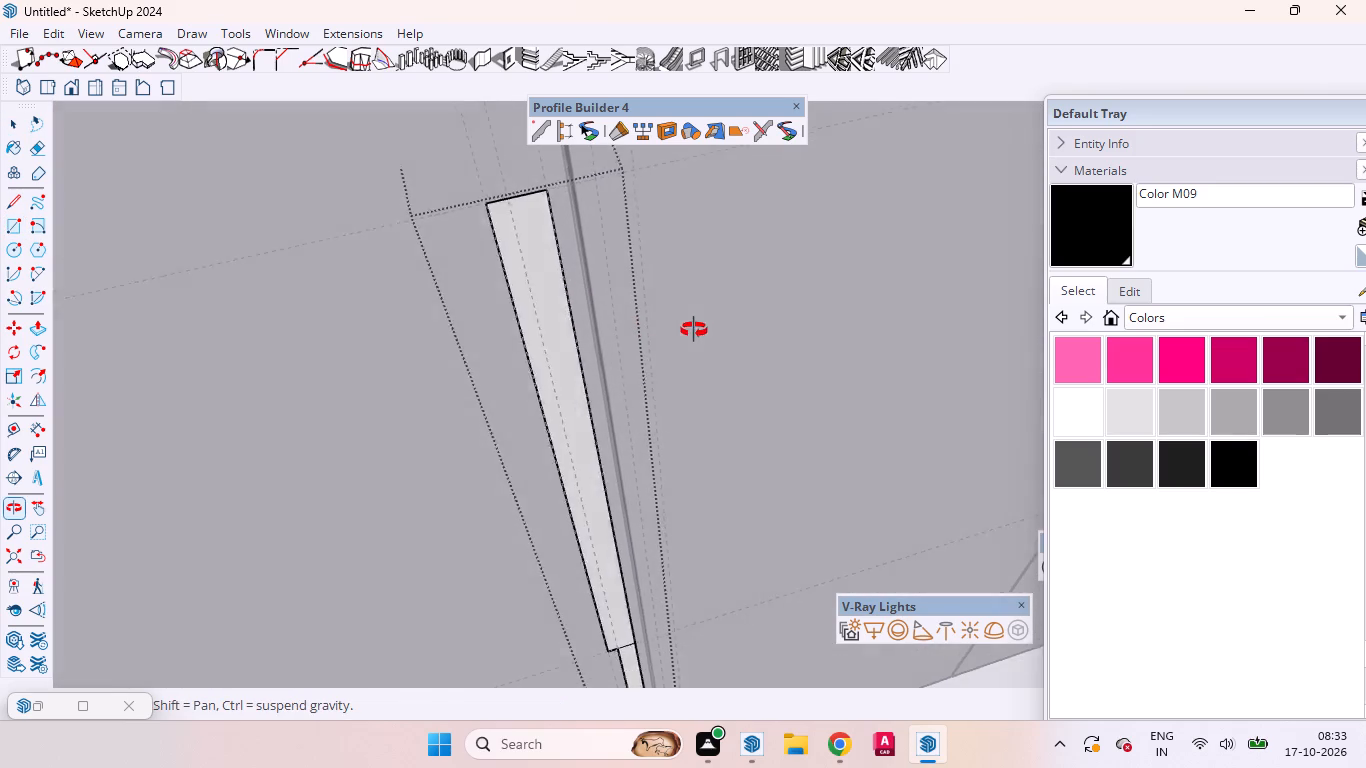
middle_drag(694, 330, 697, 326)
click(545, 291)
double_click(543, 288)
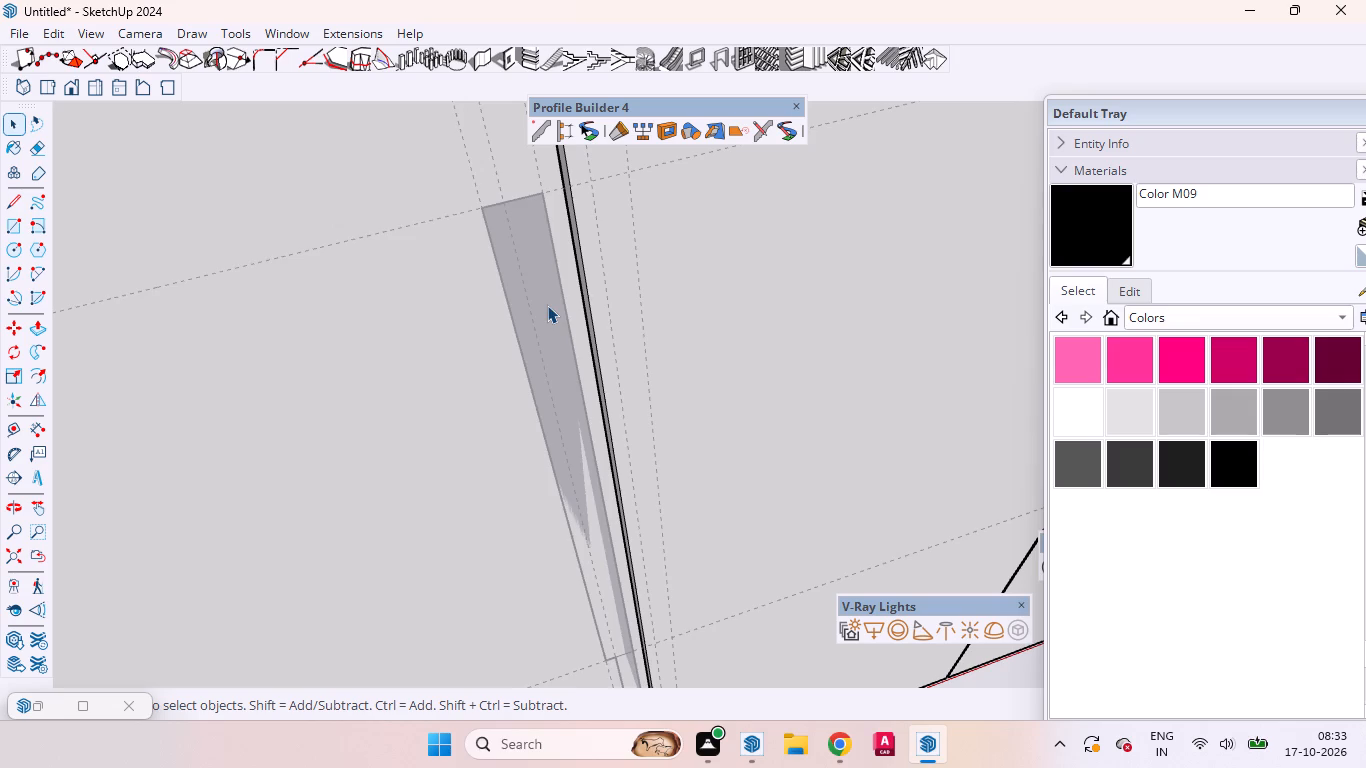
click(547, 305)
click(551, 326)
scroll(554, 324, down, 16)
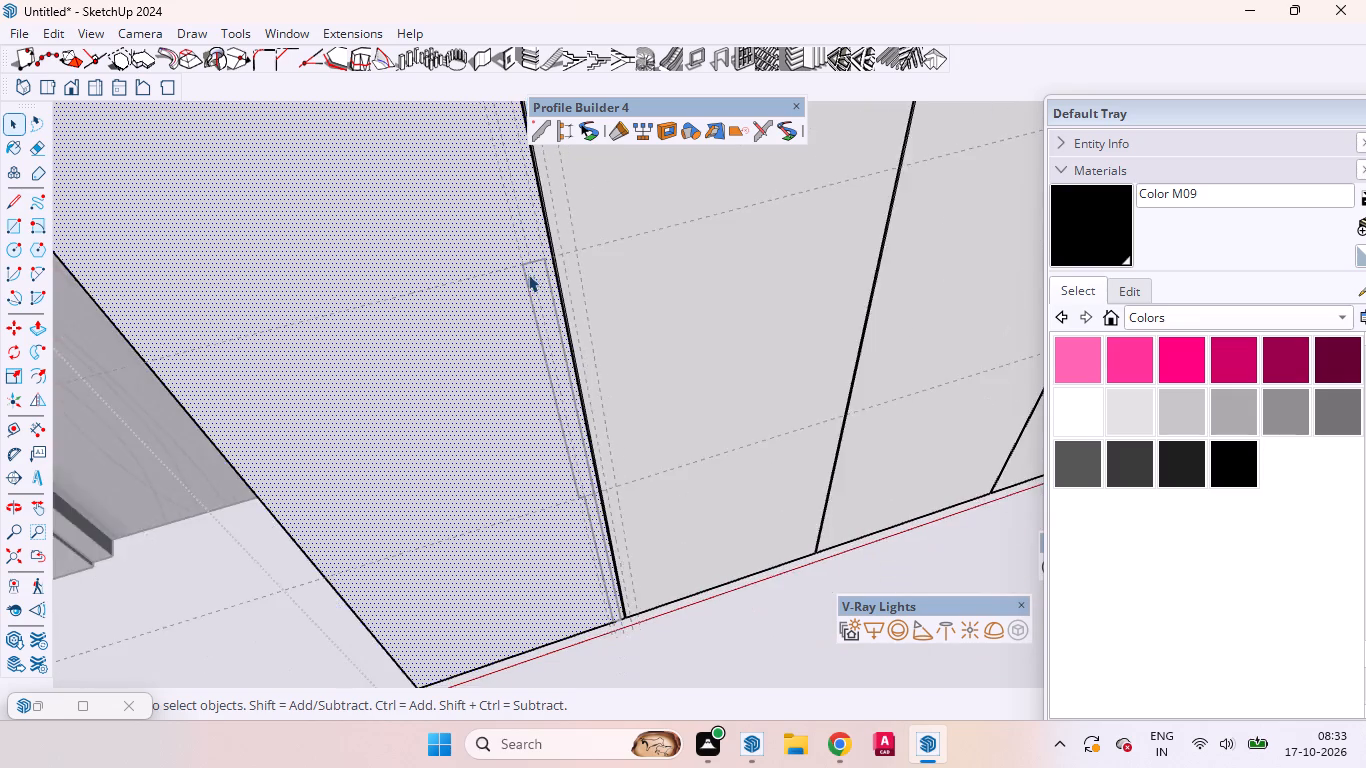
scroll(528, 274, down, 20)
scroll(528, 274, down, 6)
click(819, 293)
scroll(545, 317, up, 20)
scroll(545, 317, up, 4)
click(489, 357)
scroll(485, 357, up, 3)
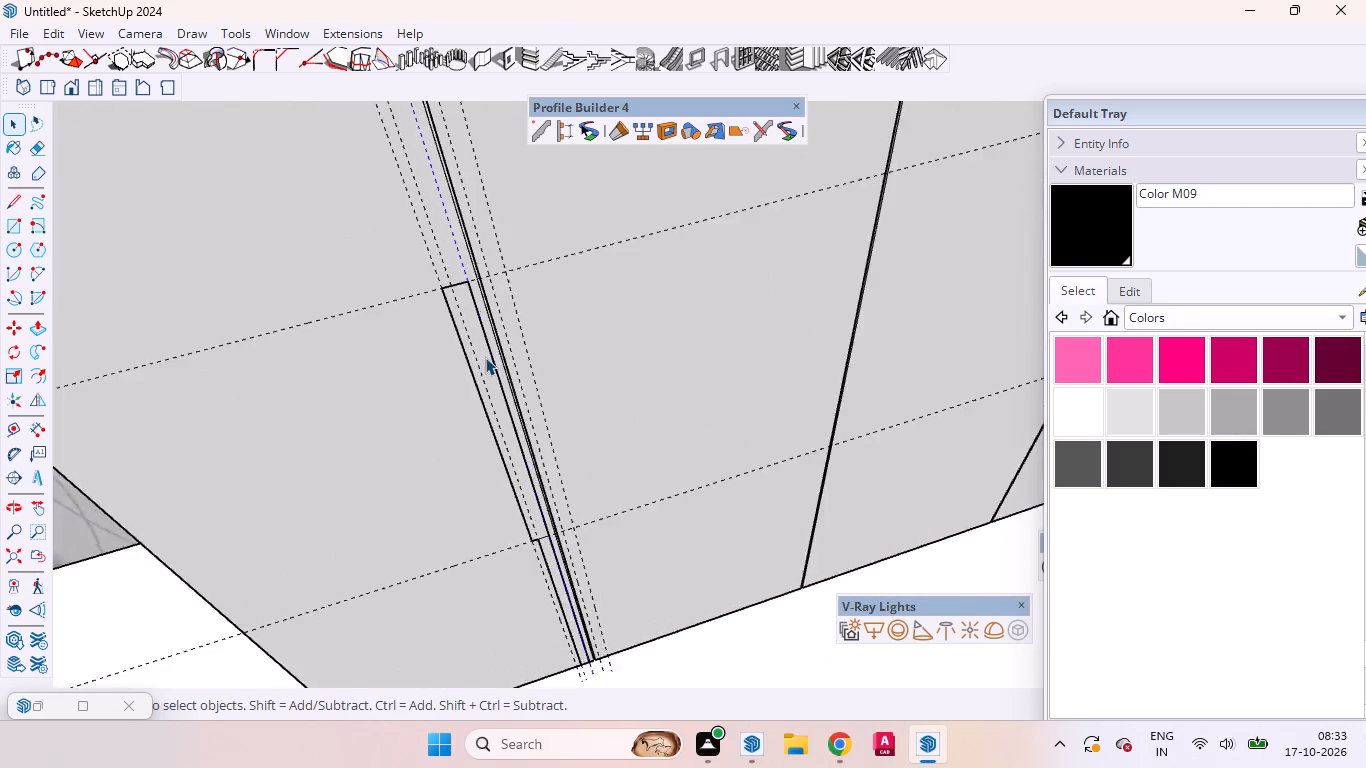
scroll(485, 357, up, 3)
scroll(485, 357, down, 1)
scroll(485, 357, up, 3)
click(485, 355)
double_click(481, 347)
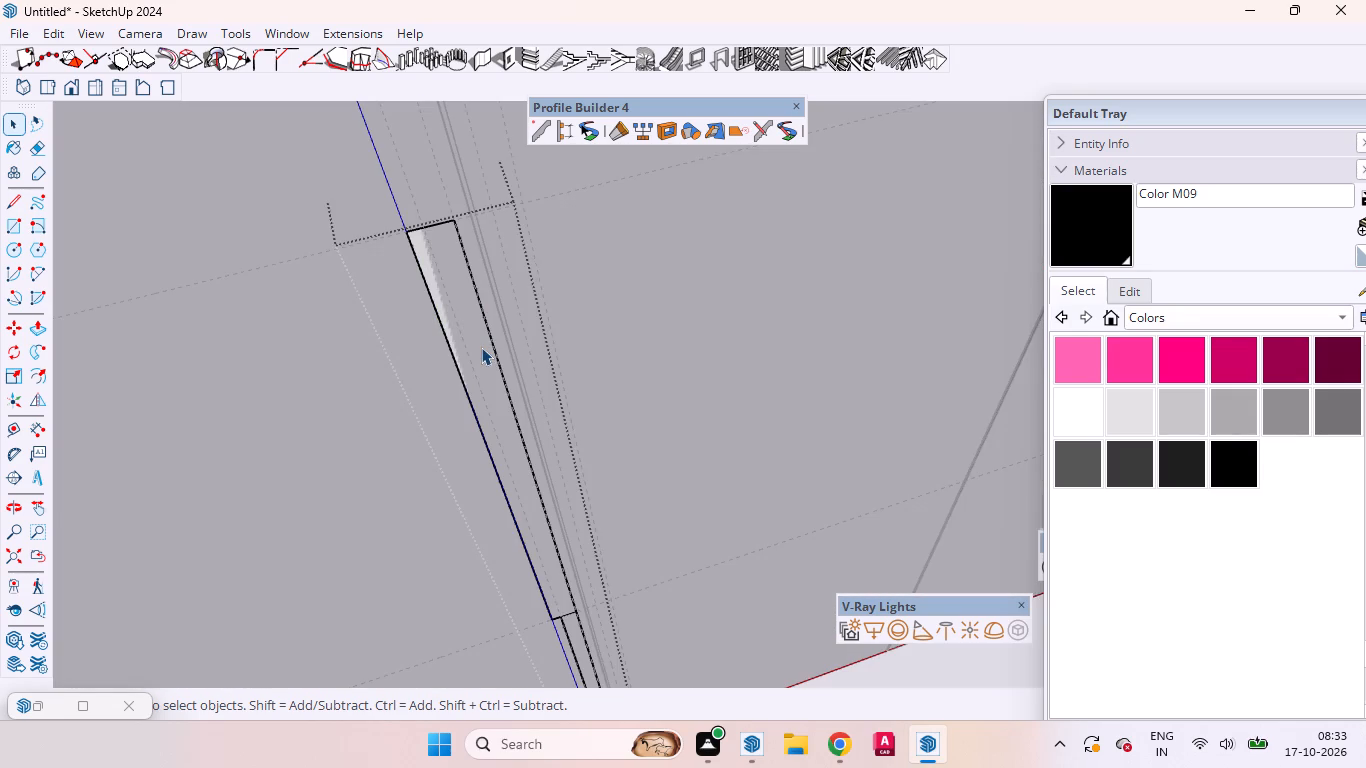
click(481, 347)
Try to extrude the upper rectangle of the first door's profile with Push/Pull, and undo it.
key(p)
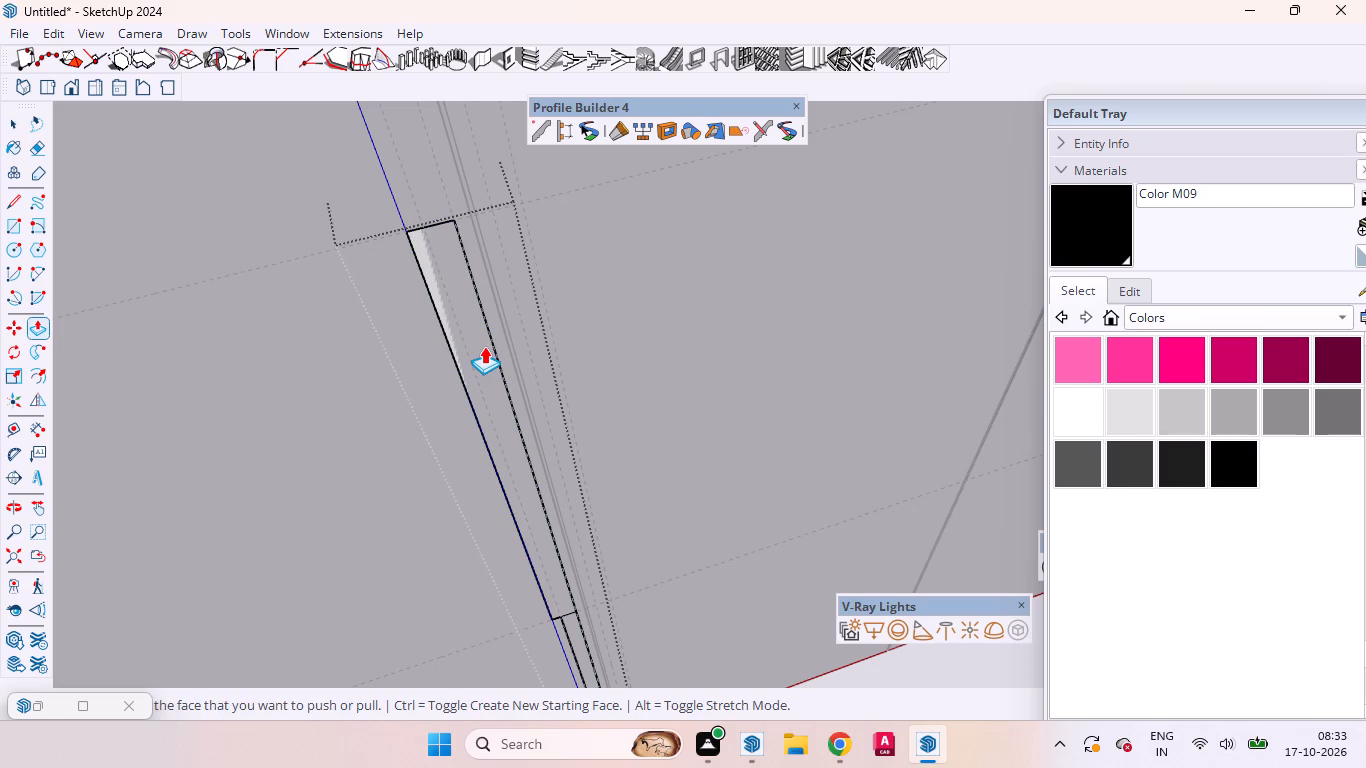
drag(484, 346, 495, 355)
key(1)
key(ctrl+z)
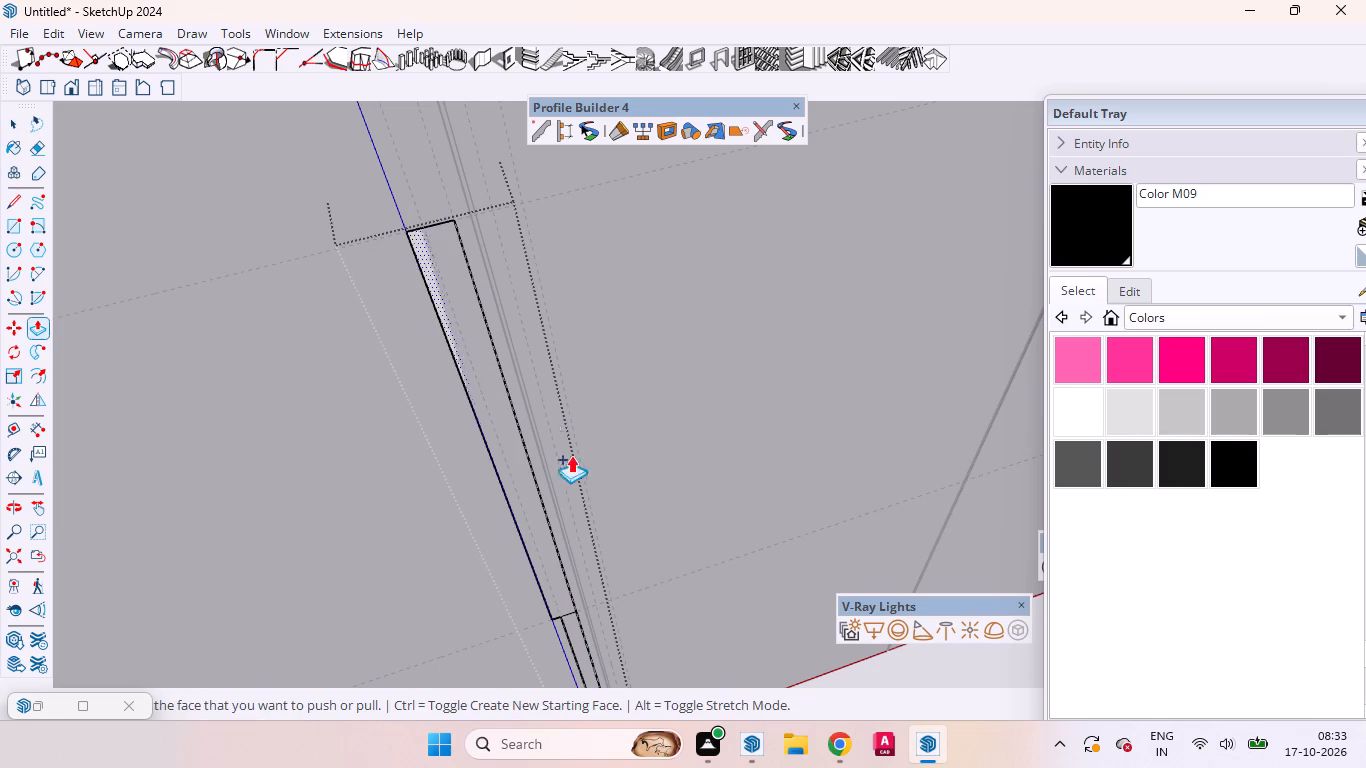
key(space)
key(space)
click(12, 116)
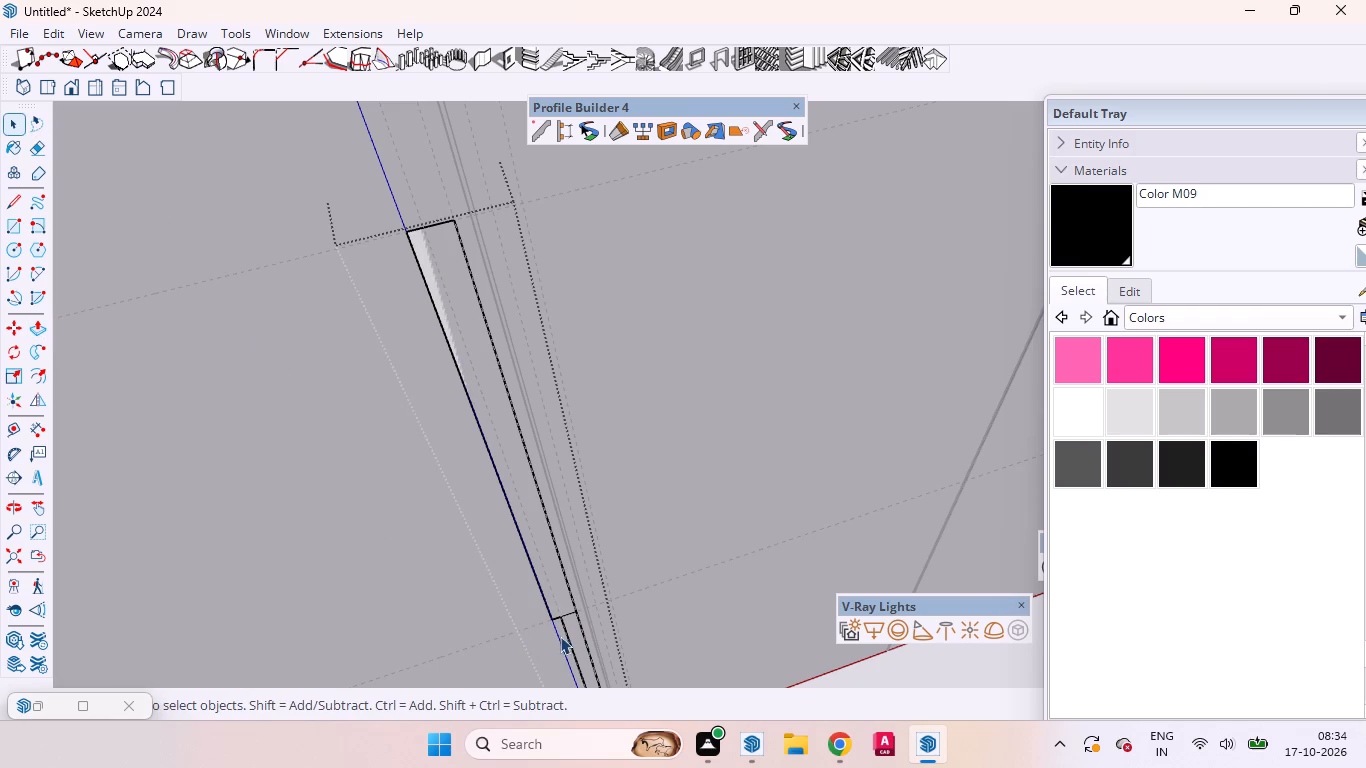
Delete the edge shared by the upper and lower rectangles, merging the first door's stepped profile into one face.
scroll(561, 642, up, 9)
scroll(564, 620, down, 1)
scroll(566, 620, up, 4)
click(575, 572)
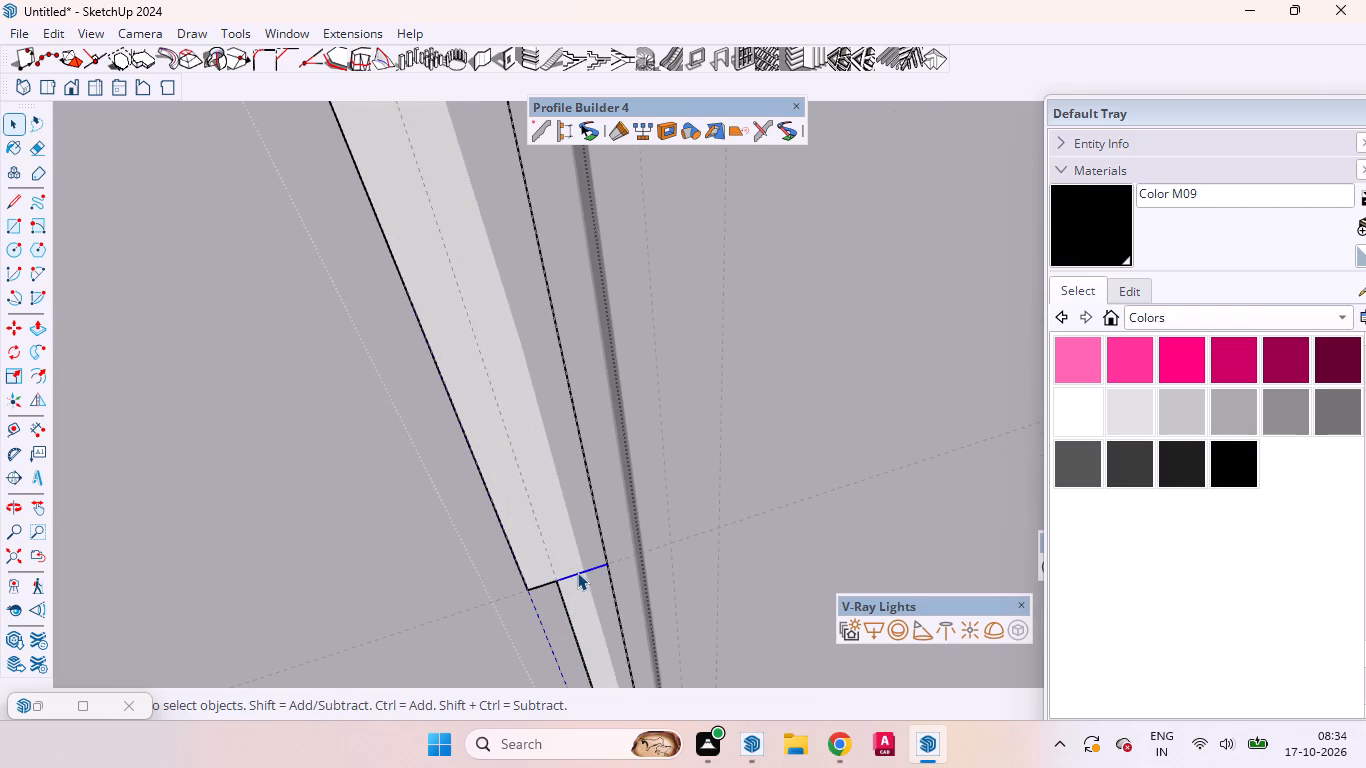
key(Delete)
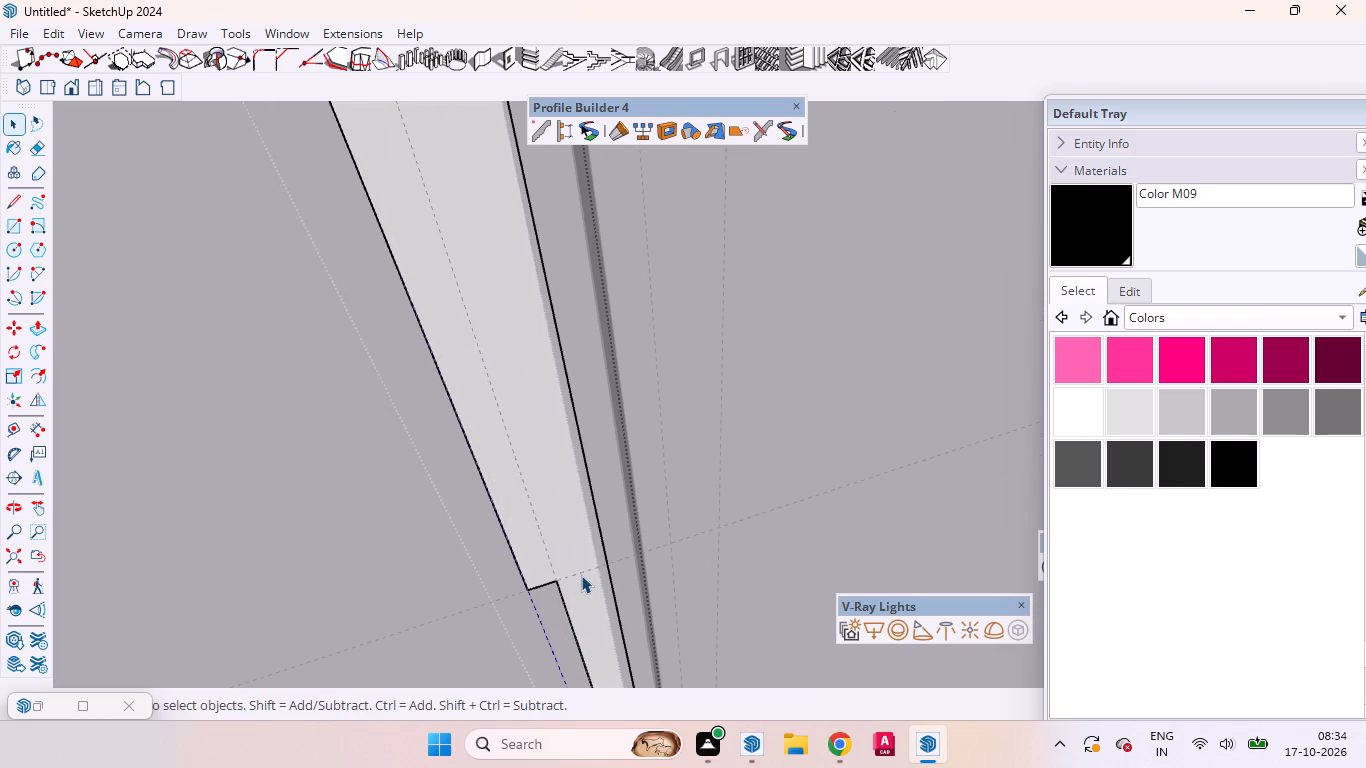
Extrude the merged stepped profile face outward 18 mm with Push/Pull.
key(p)
drag(533, 481, 547, 496)
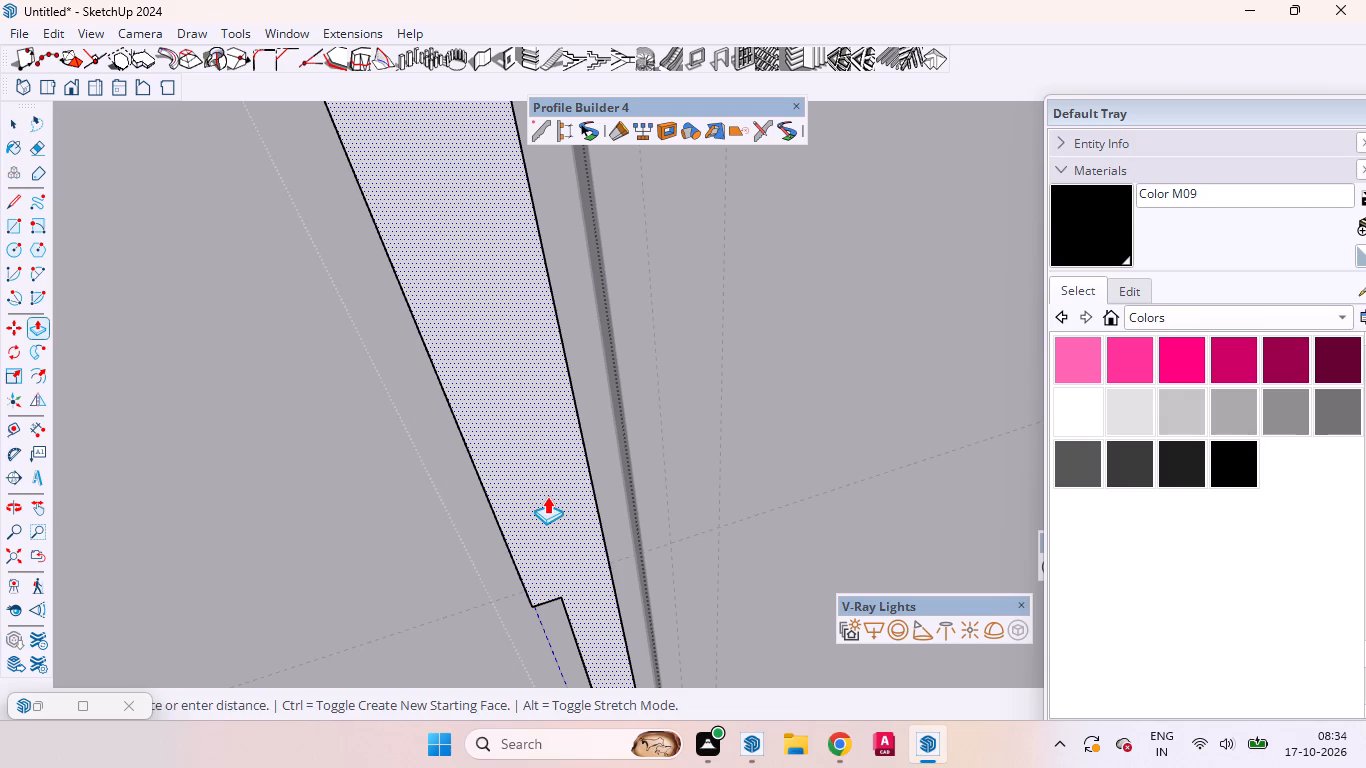
drag(547, 496, 547, 493)
key(1)
key(8)
text(mm)
drag(547, 493, 547, 492)
key(Return)
key(space)
Examine the extruded profile on the wardrobe front from several angles, and leave its group.
scroll(571, 461, down, 5)
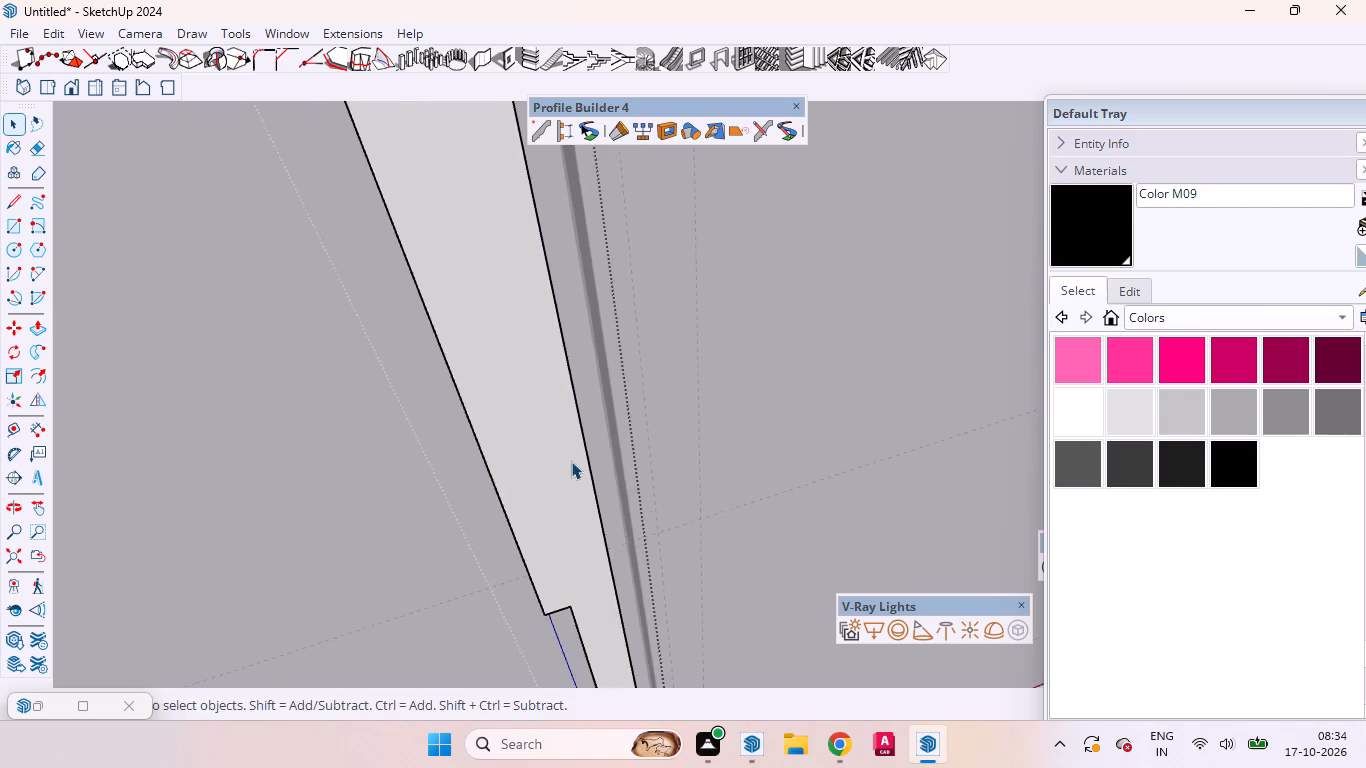
scroll(571, 461, down, 2)
scroll(551, 374, down, 1)
scroll(551, 374, up, 1)
scroll(551, 374, down, 6)
scroll(606, 481, down, 2)
scroll(606, 481, up, 1)
scroll(606, 481, down, 2)
scroll(597, 481, up, 2)
scroll(591, 481, down, 7)
middle_drag(612, 623, 626, 607)
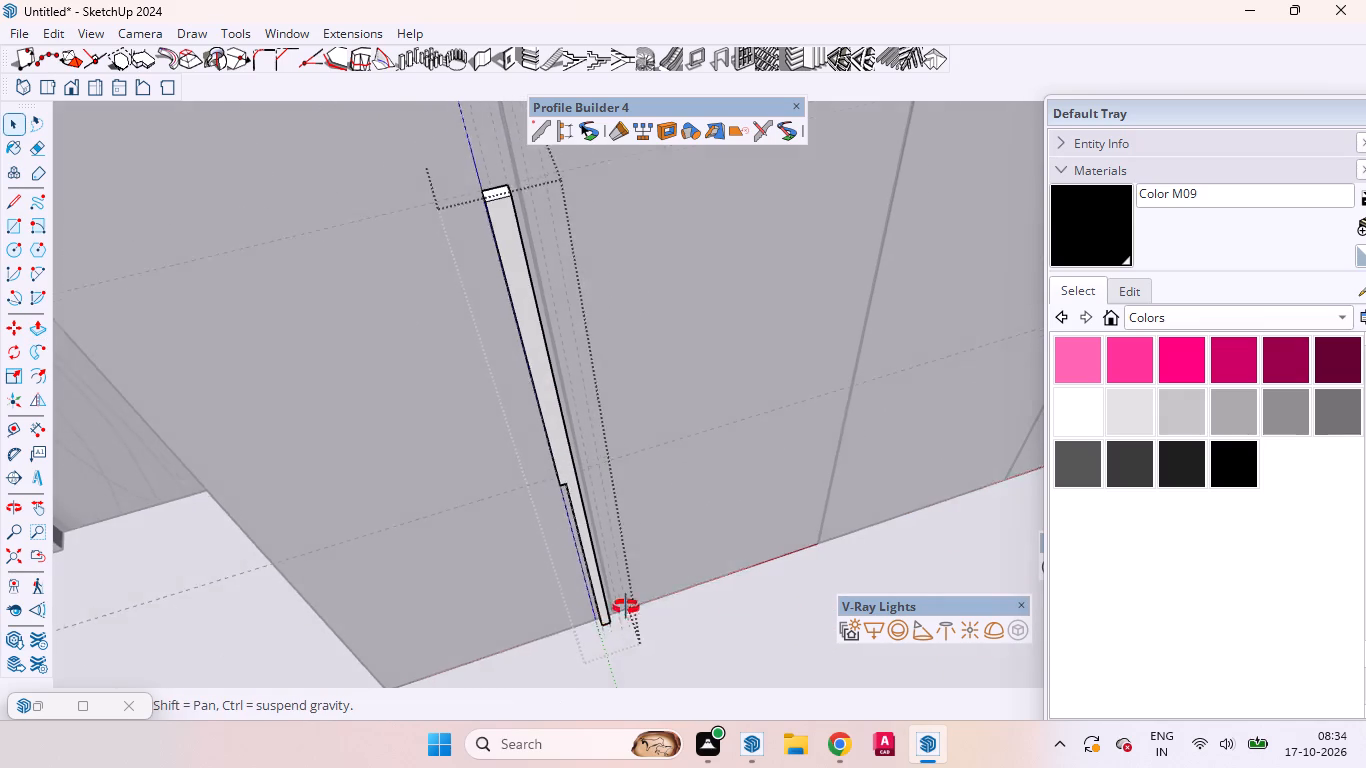
middle_drag(626, 607, 379, 475)
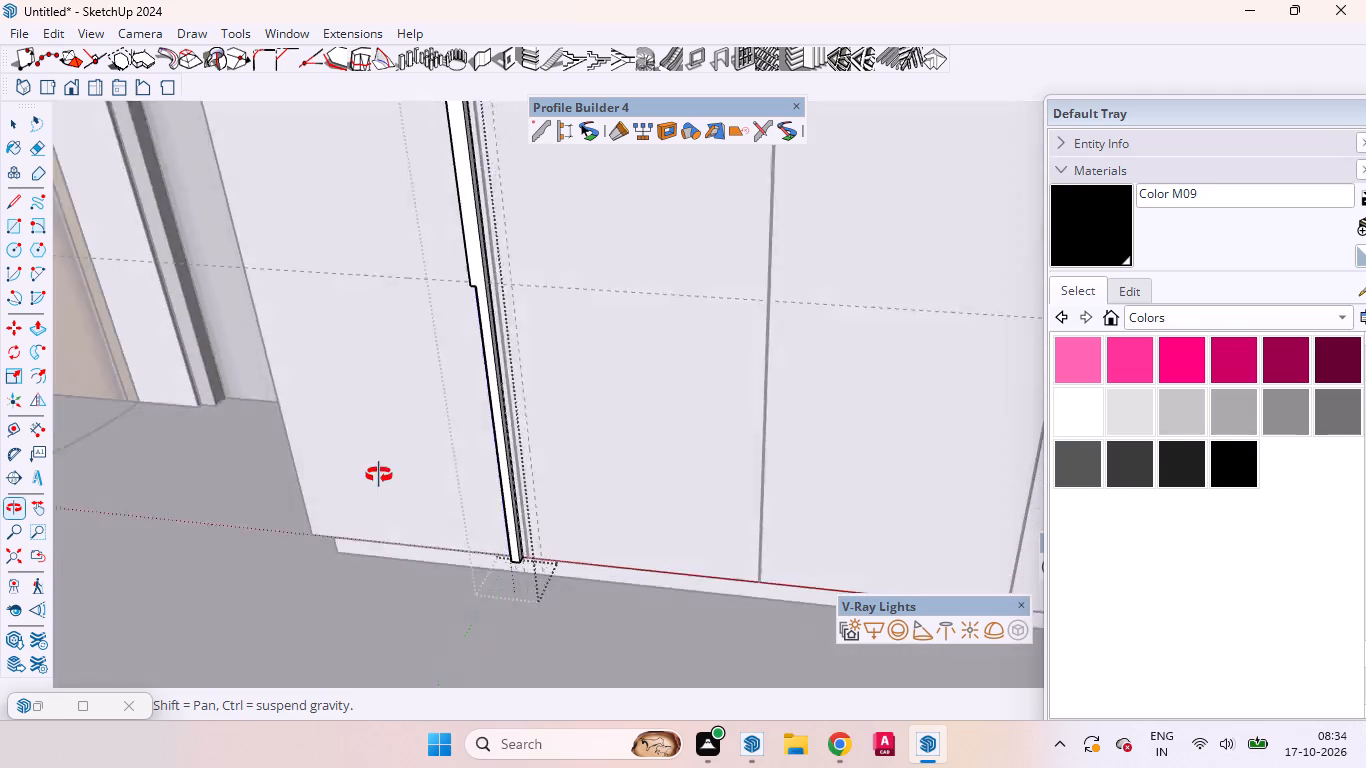
middle_drag(379, 475, 374, 575)
scroll(374, 575, up, 1)
scroll(541, 490, down, 8)
scroll(584, 411, up, 2)
scroll(585, 410, down, 7)
scroll(585, 409, up, 2)
scroll(585, 409, down, 4)
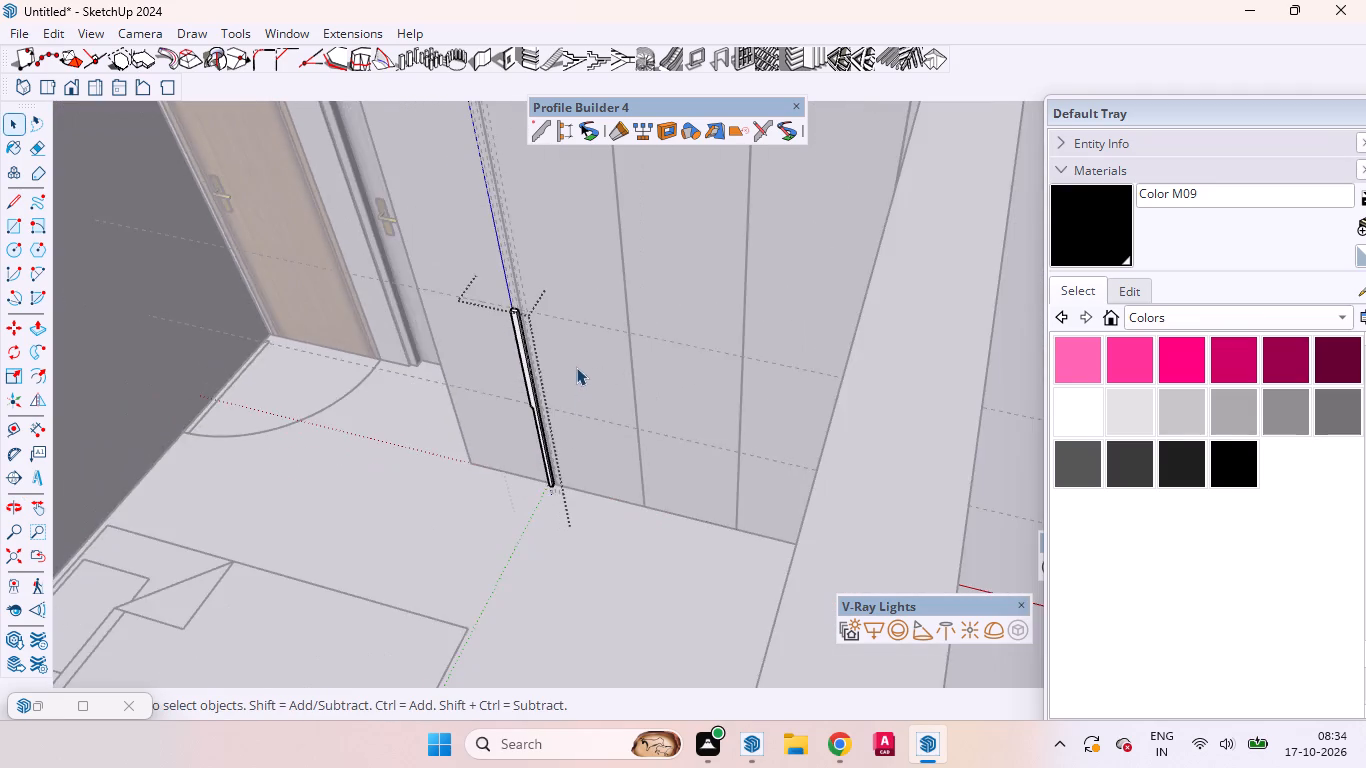
scroll(576, 367, down, 11)
click(860, 402)
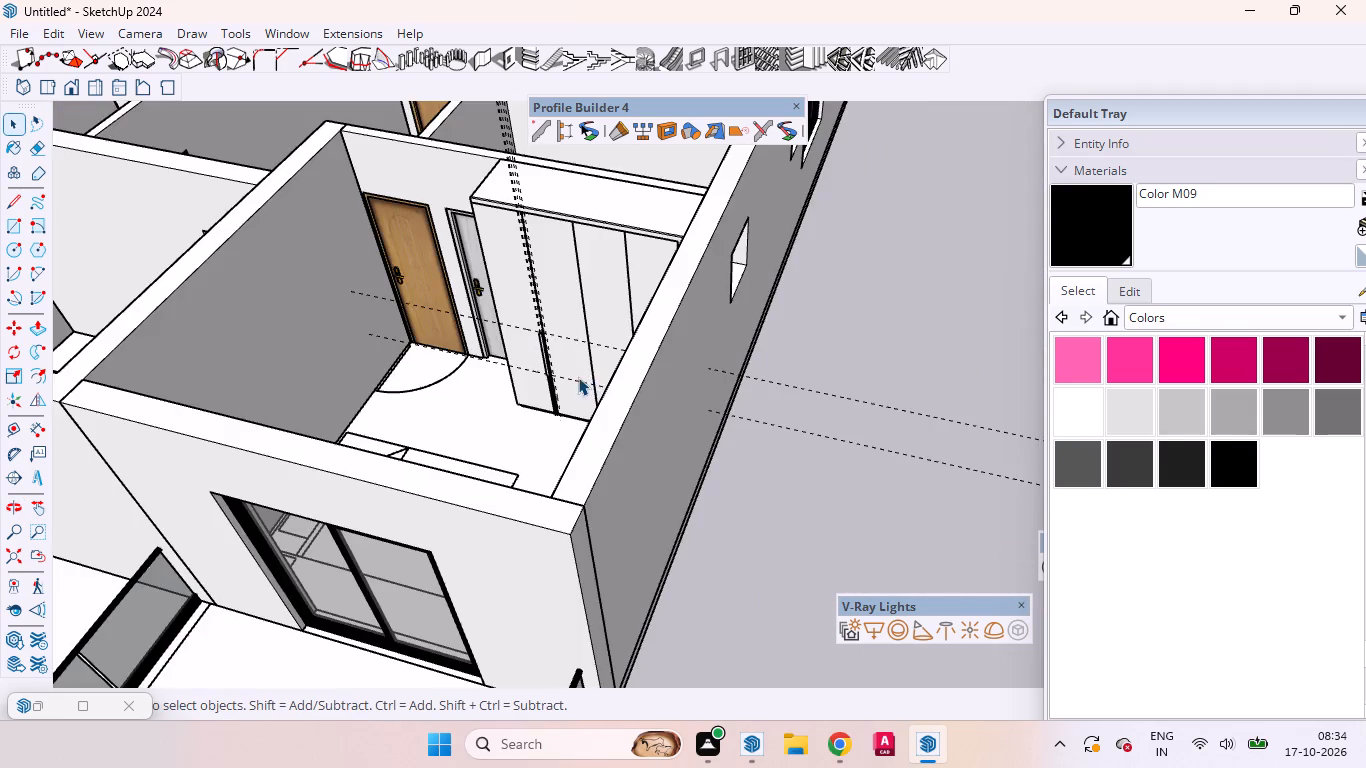
Copy the outer vertical guide on the second door 10 mm further away from the door gap.
scroll(519, 334, up, 20)
scroll(519, 334, up, 3)
middle_drag(582, 380, 685, 340)
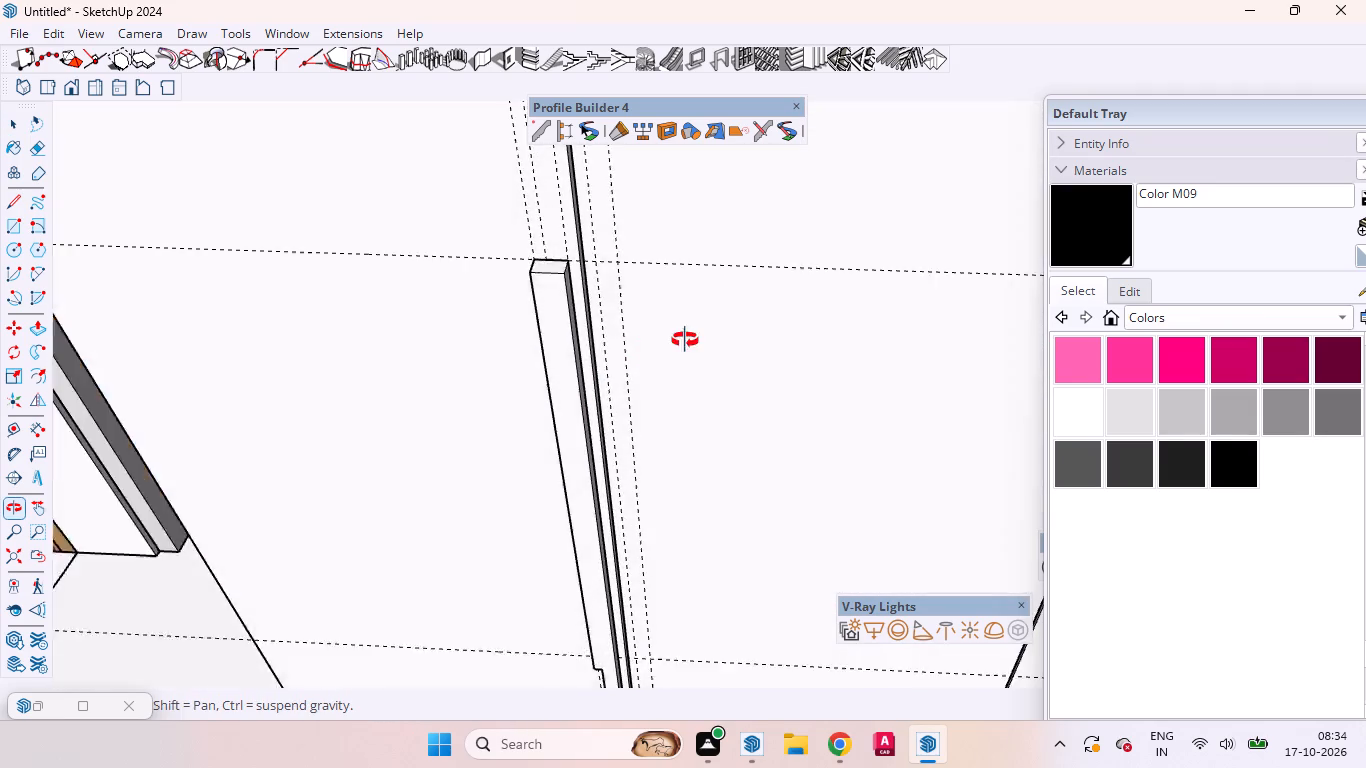
middle_drag(685, 340, 748, 301)
click(612, 394)
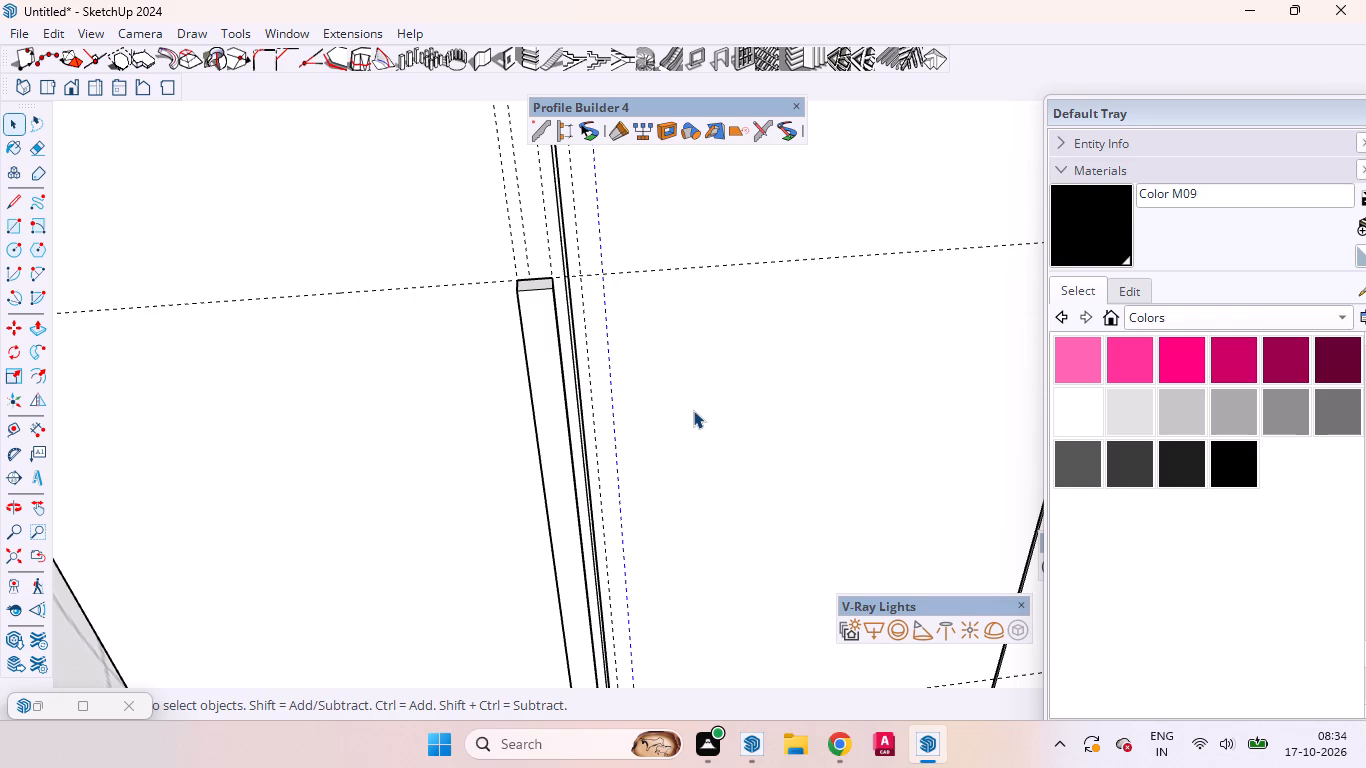
key(m)
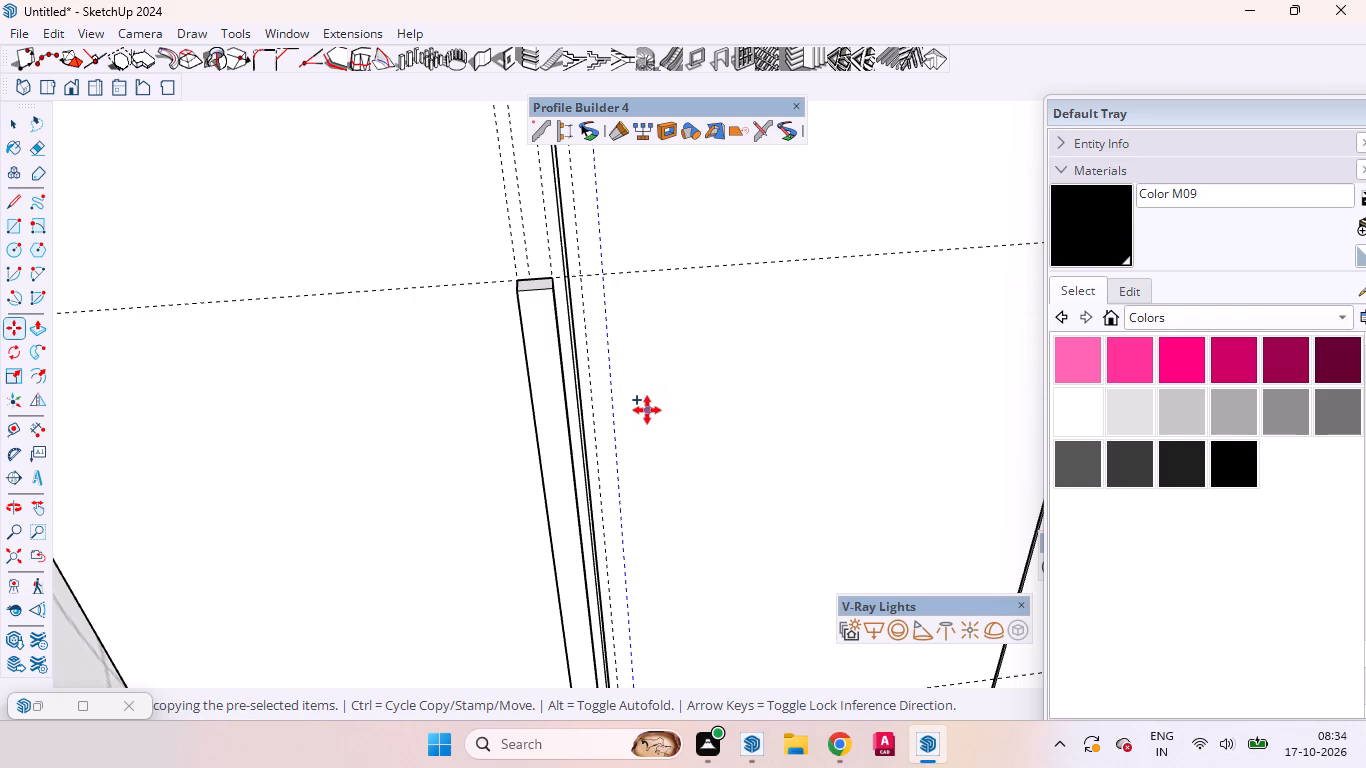
click(647, 410)
text(10mm)
key(Return)
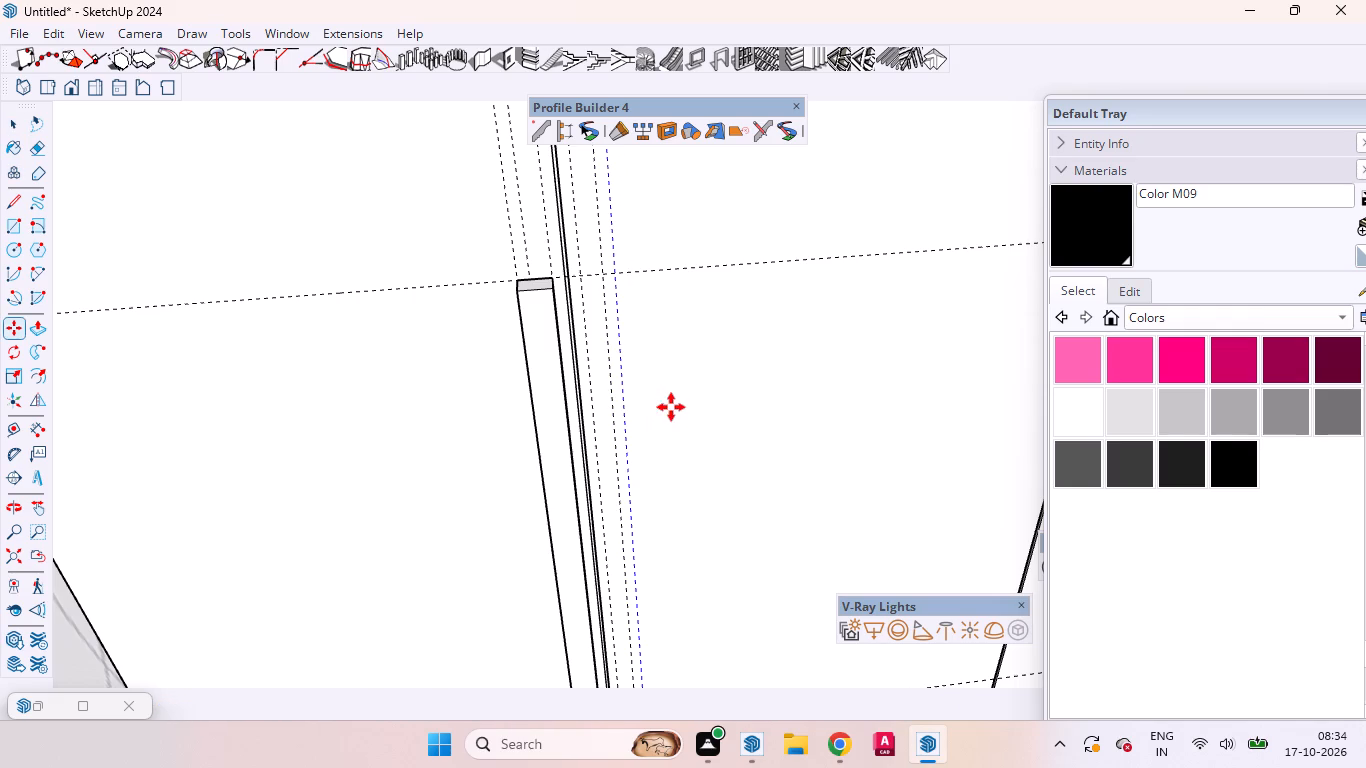
key(space)
Create a new empty group for the second door's profile.
scroll(573, 306, down, 11)
scroll(591, 269, up, 2)
scroll(591, 269, down, 3)
scroll(591, 269, up, 2)
scroll(592, 270, down, 5)
scroll(588, 291, up, 1)
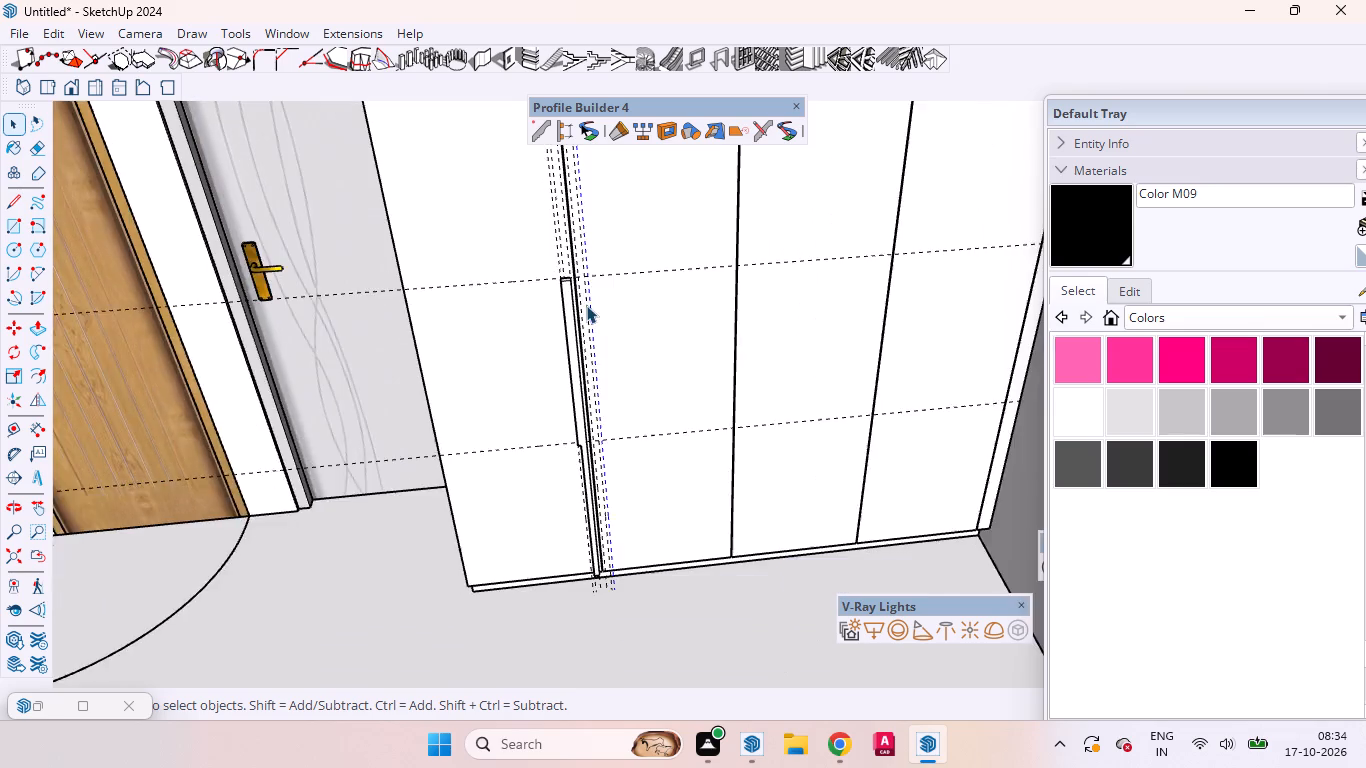
scroll(586, 305, down, 12)
middle_drag(593, 279, 604, 351)
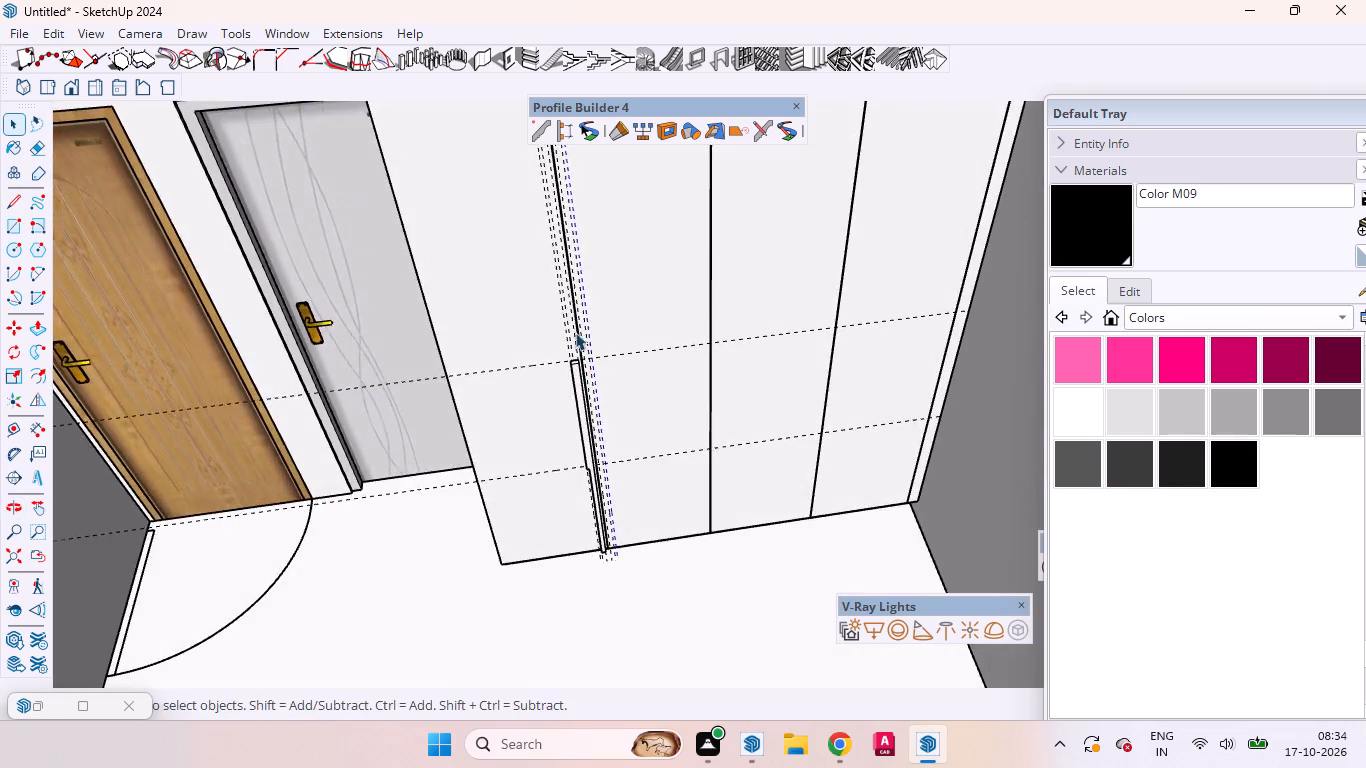
scroll(572, 328, down, 2)
scroll(572, 327, up, 1)
scroll(572, 327, down, 13)
scroll(558, 344, up, 1)
scroll(558, 345, down, 2)
right_click(895, 386)
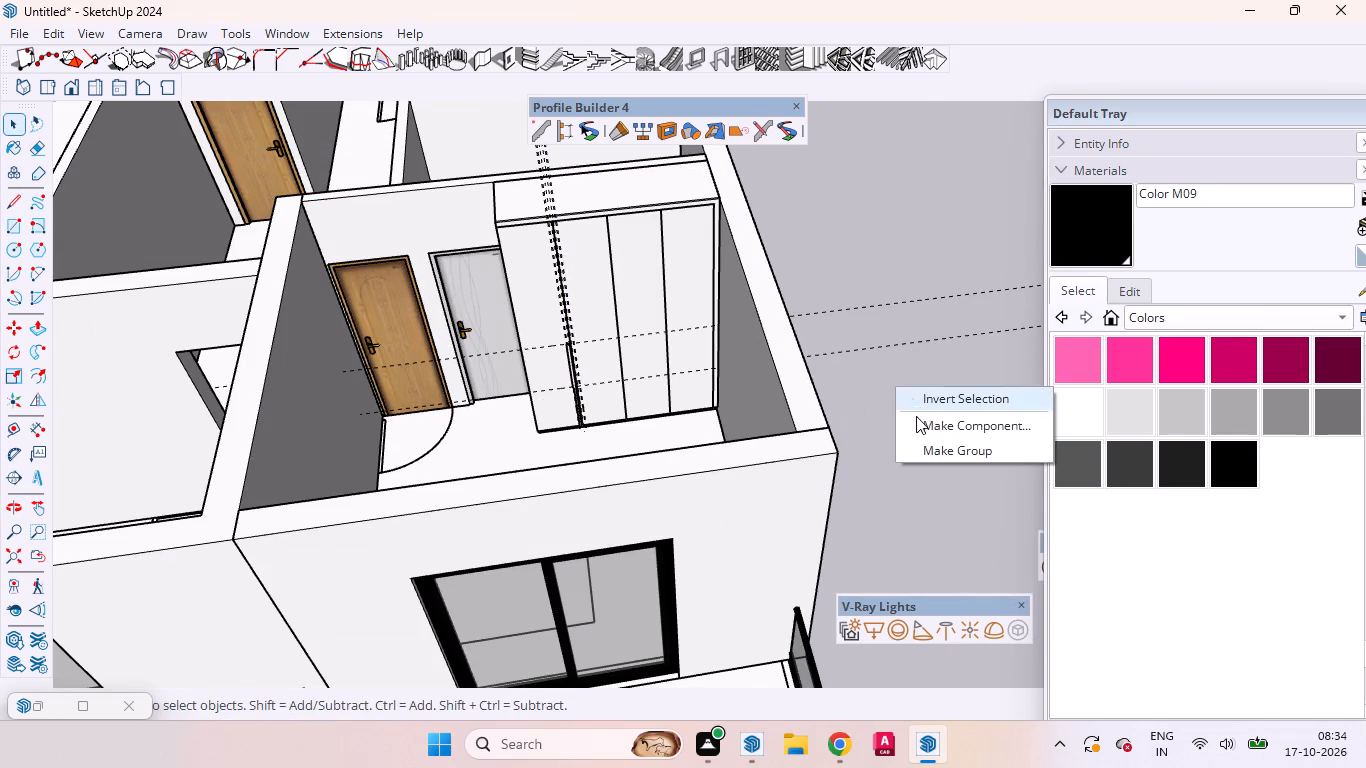
click(933, 447)
Draw a rectangle on the second door between the upper and lower horizontal guides, from the innermost to the outermost vertical guide.
scroll(527, 330, up, 10)
scroll(612, 361, down, 3)
scroll(612, 361, up, 9)
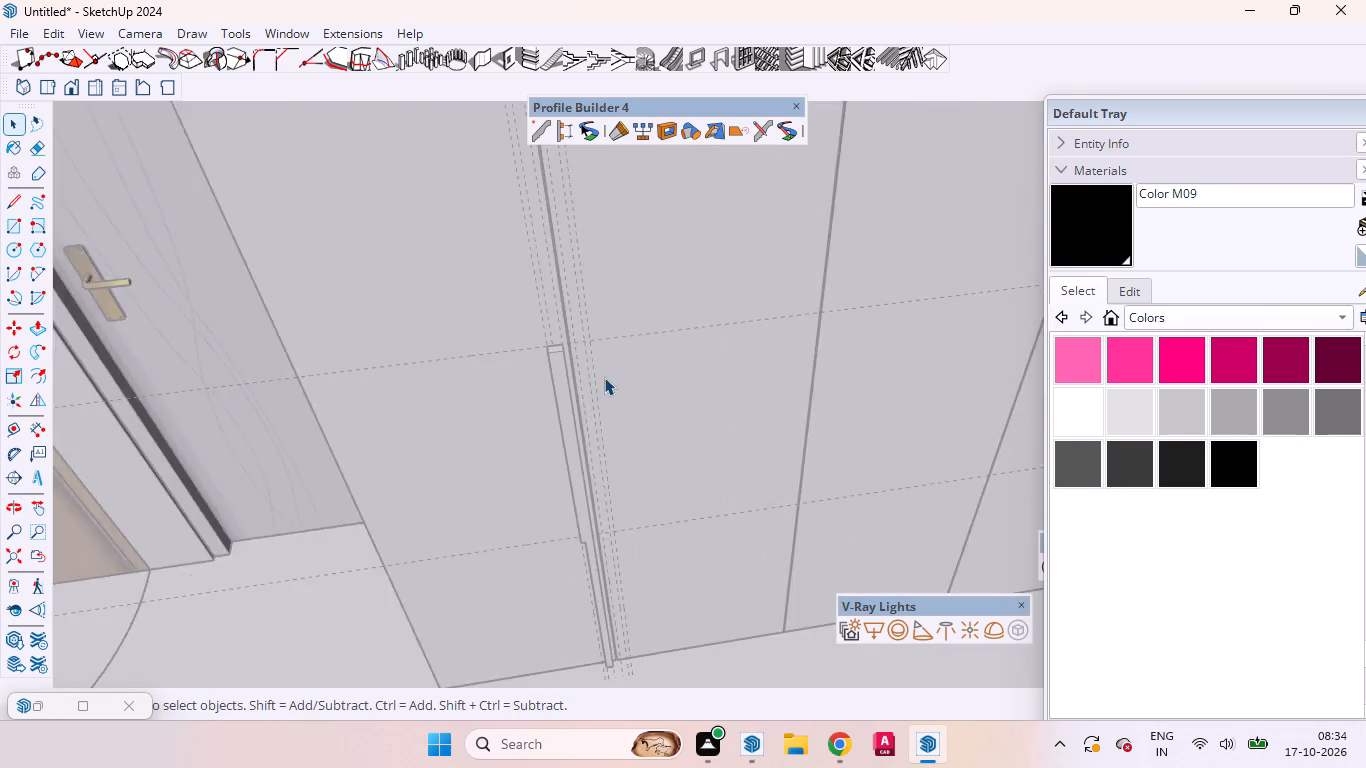
scroll(604, 377, up, 4)
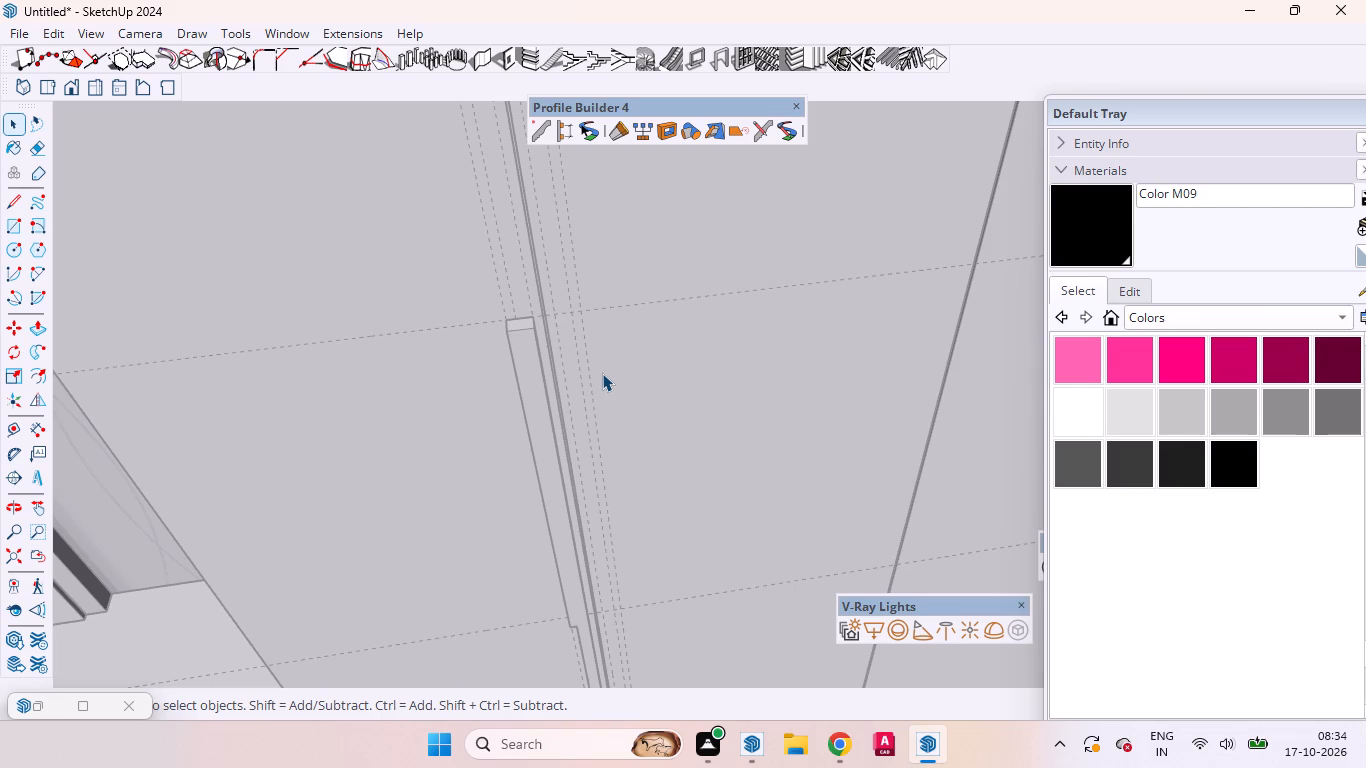
key(r)
scroll(631, 376, down, 5)
middle_drag(681, 504, 627, 423)
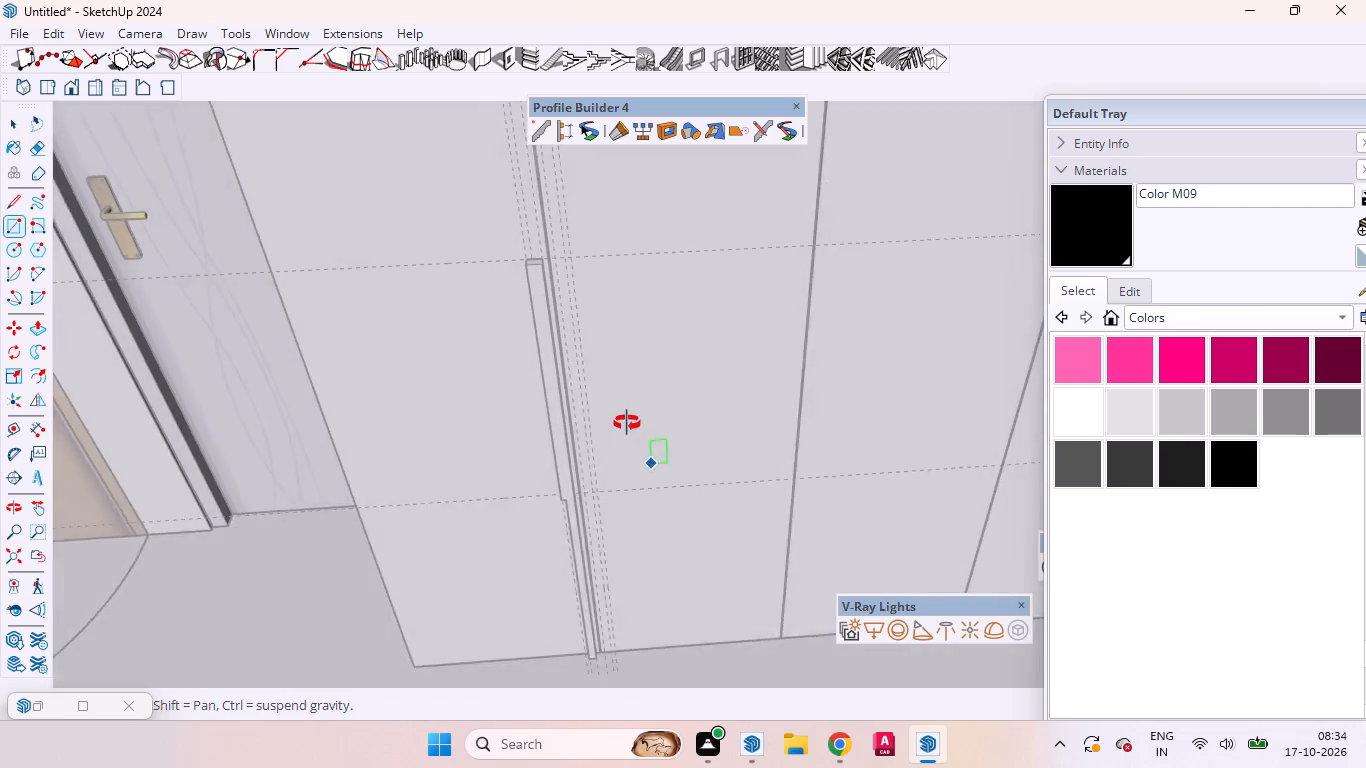
middle_drag(627, 423, 625, 419)
scroll(548, 186, up, 9)
scroll(532, 174, down, 2)
scroll(533, 174, up, 4)
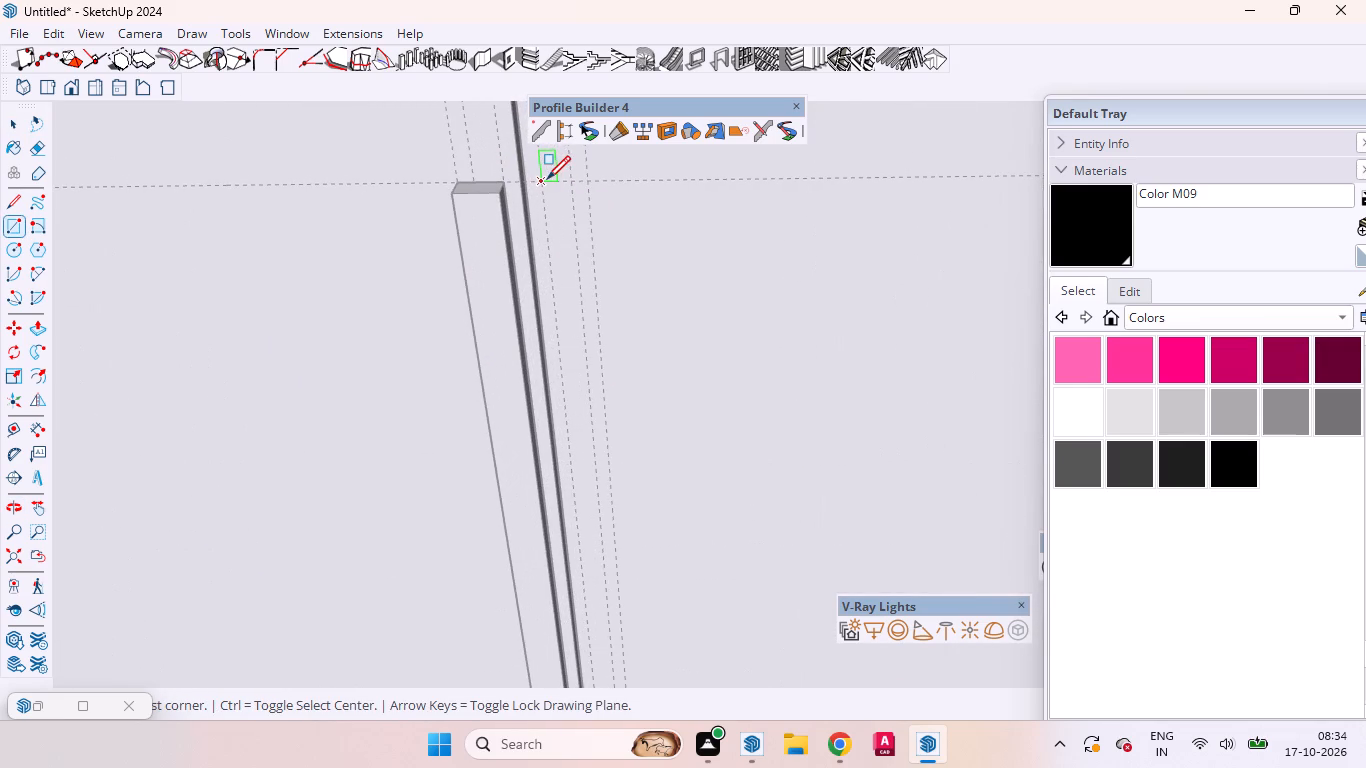
click(547, 179)
scroll(603, 330, down, 13)
scroll(623, 524, up, 3)
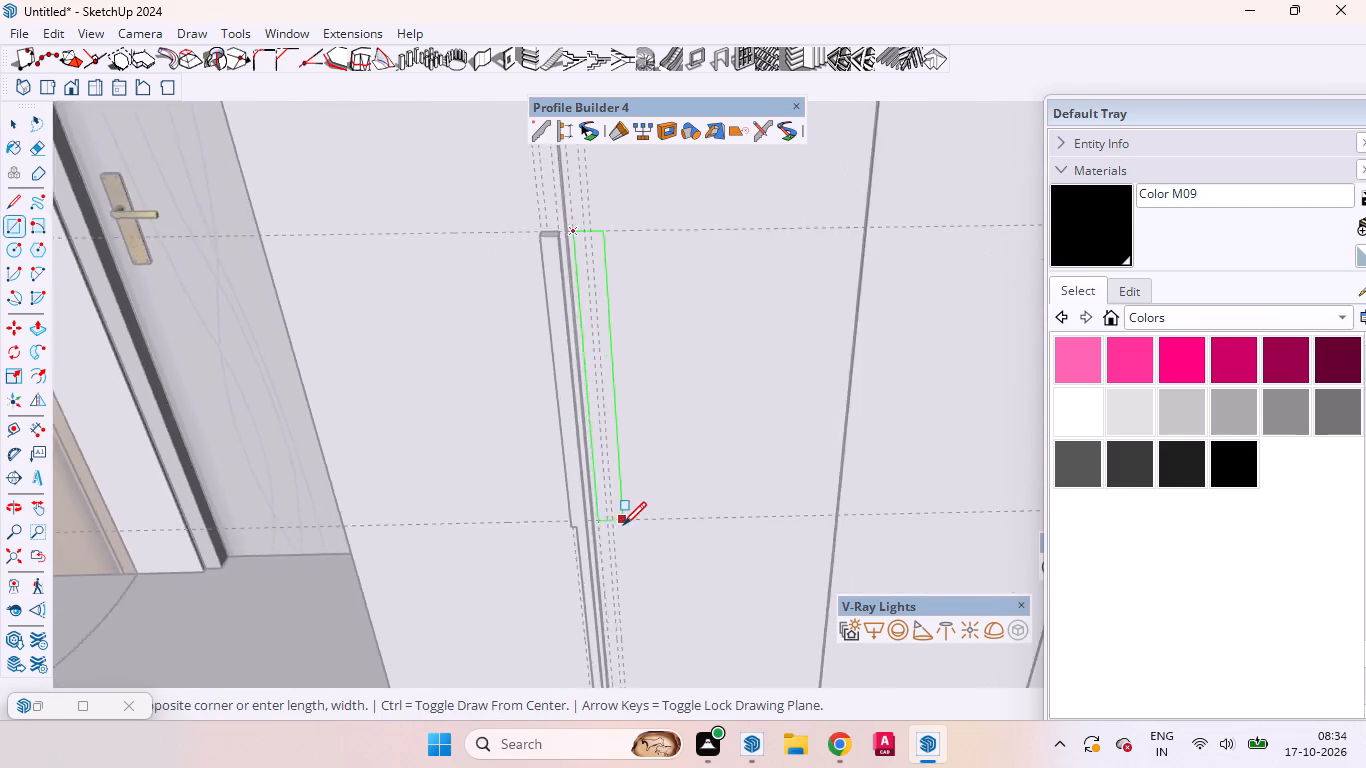
scroll(623, 525, up, 3)
scroll(623, 525, down, 1)
scroll(623, 531, up, 6)
scroll(619, 531, down, 3)
scroll(619, 531, up, 2)
scroll(619, 531, down, 1)
scroll(619, 531, up, 2)
scroll(619, 531, down, 4)
scroll(603, 515, up, 5)
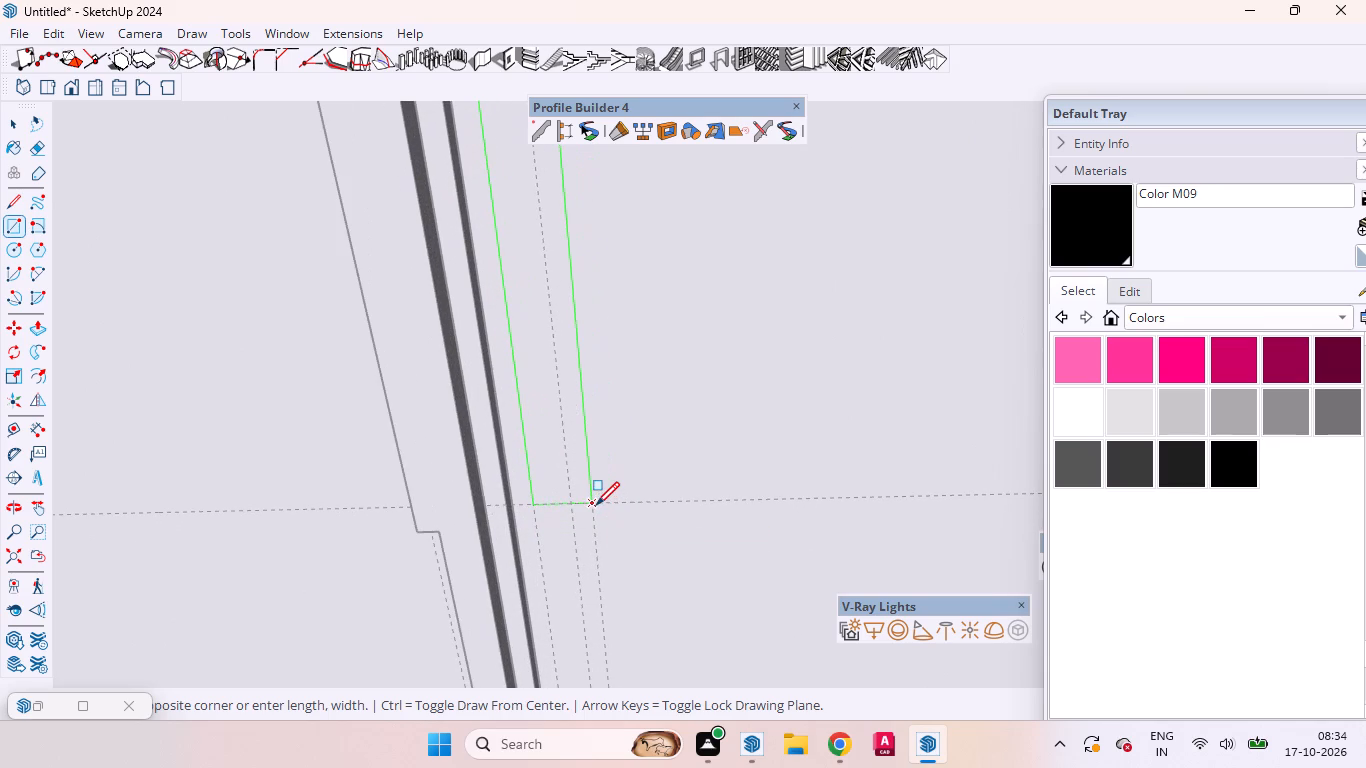
click(596, 505)
Draw a narrower rectangle below the first one on the second door, from its lower inner corner to the middle vertical guide at the door's bottom edge.
scroll(631, 476, down, 5)
scroll(571, 524, up, 9)
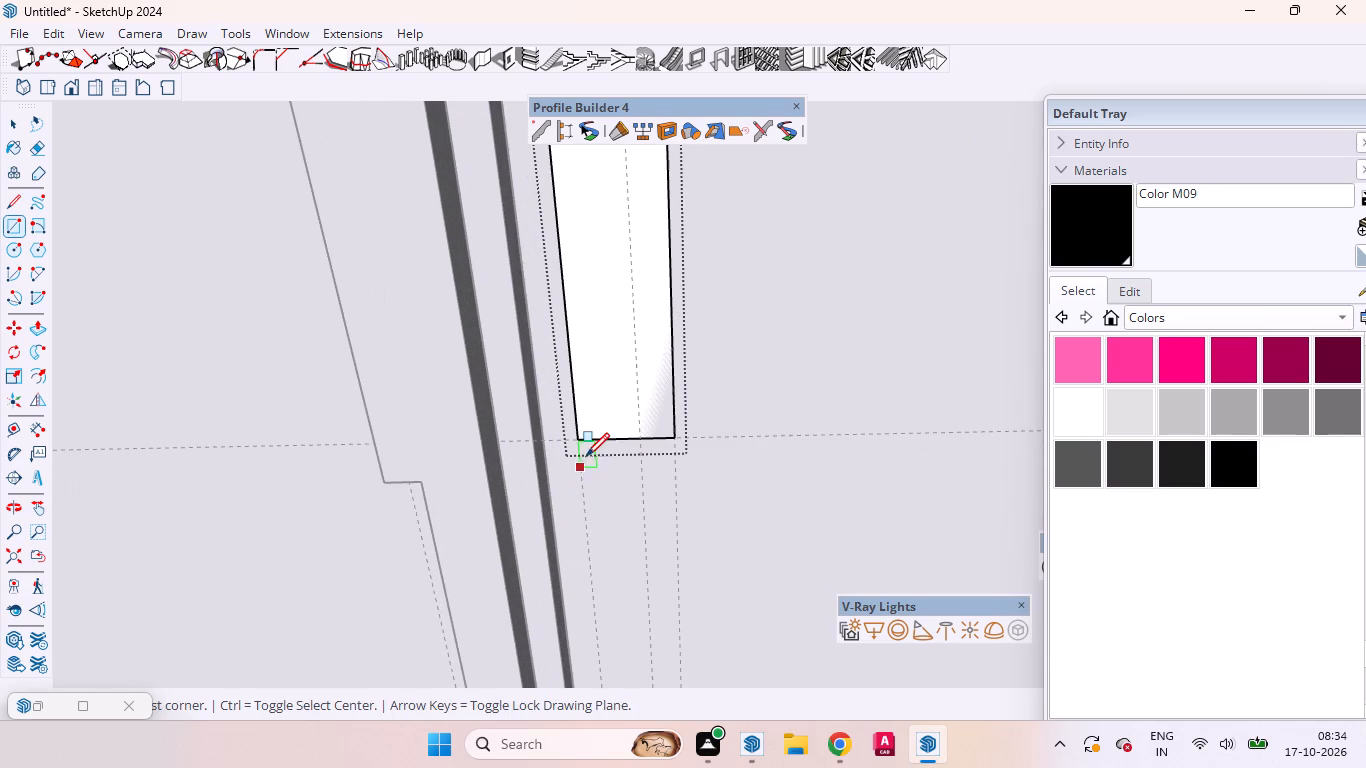
click(586, 444)
scroll(616, 553, down, 10)
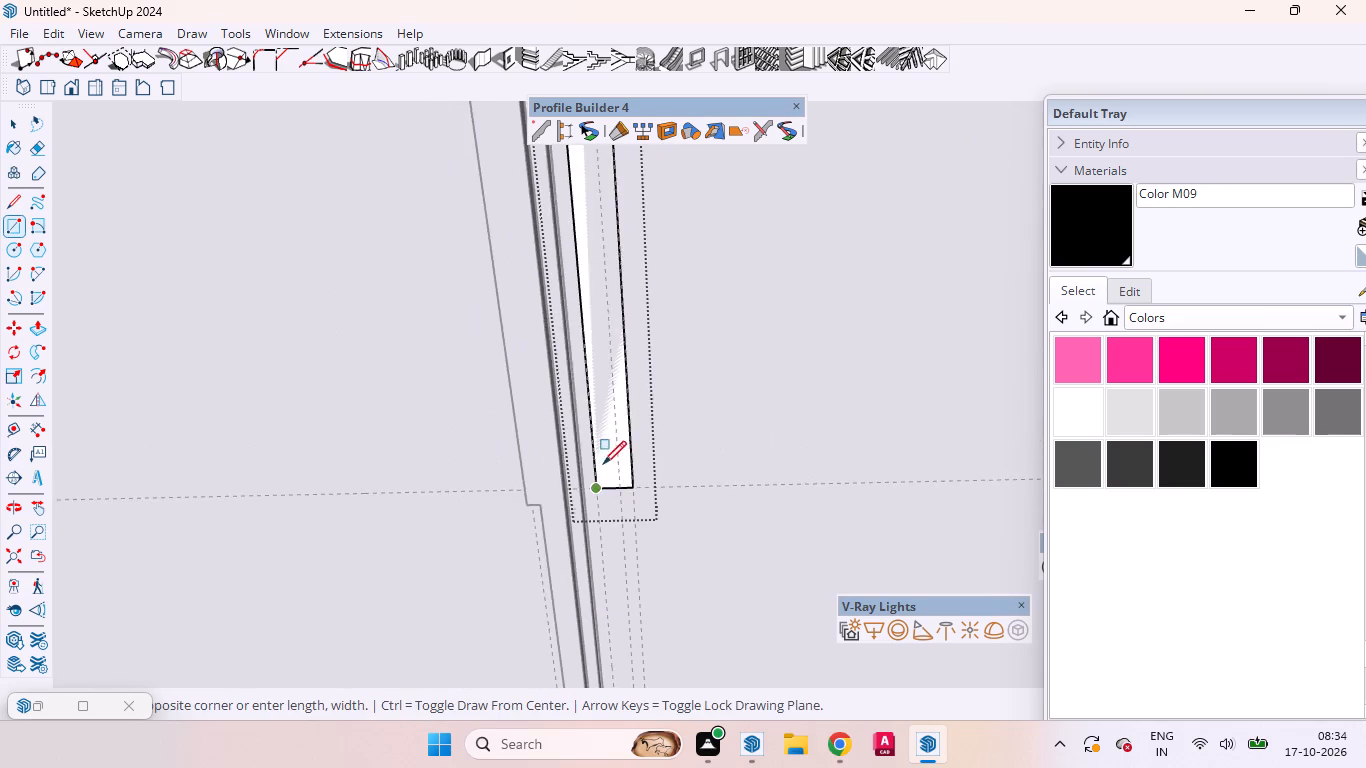
scroll(603, 463, down, 3)
scroll(613, 458, up, 1)
scroll(614, 456, down, 6)
scroll(625, 378, up, 1)
scroll(625, 378, down, 2)
scroll(625, 378, up, 3)
scroll(625, 378, down, 10)
scroll(617, 535, up, 11)
scroll(638, 592, down, 1)
scroll(638, 592, up, 9)
scroll(641, 521, down, 3)
scroll(641, 519, up, 5)
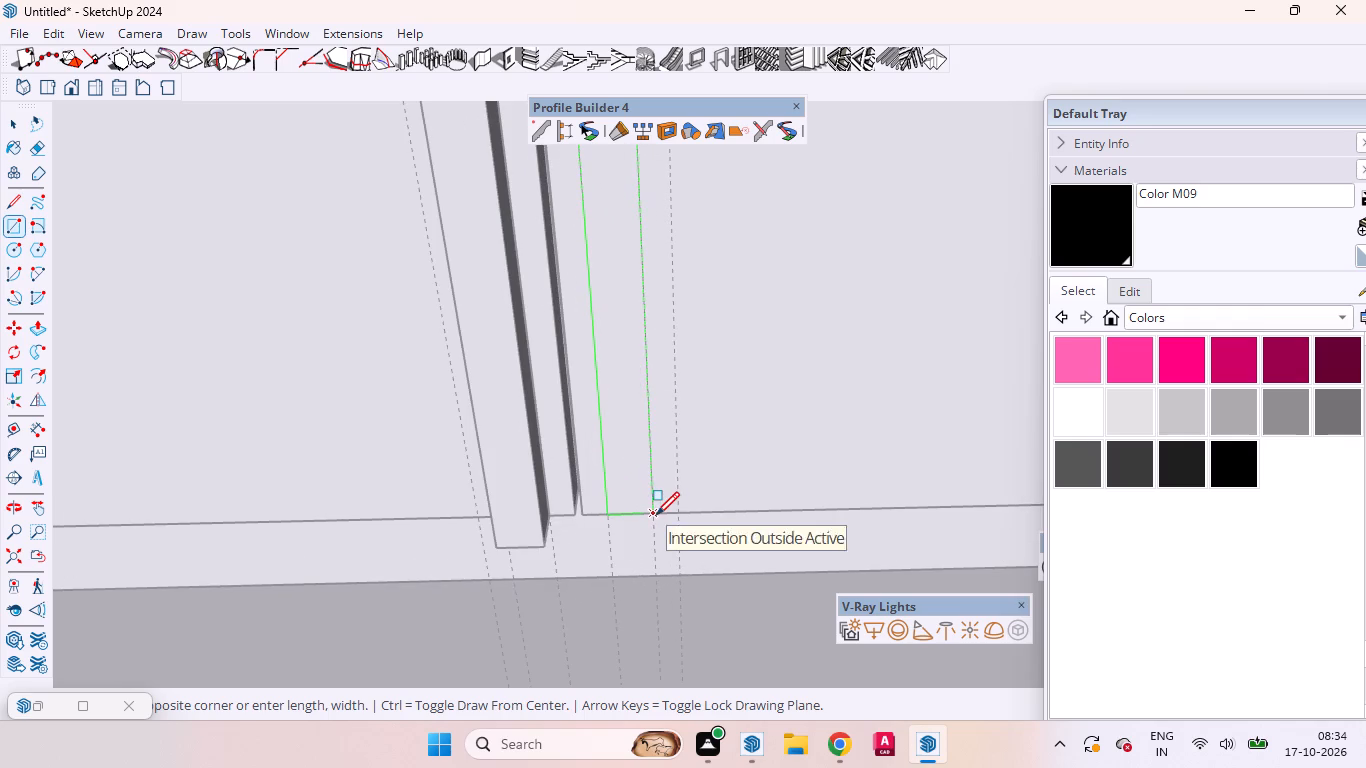
click(656, 515)
key(space)
Delete the shared edge between the upper and lower rectangles to merge them into one stepped face.
scroll(706, 560, down, 5)
scroll(734, 617, up, 1)
scroll(735, 620, down, 1)
scroll(731, 650, up, 1)
scroll(731, 652, down, 9)
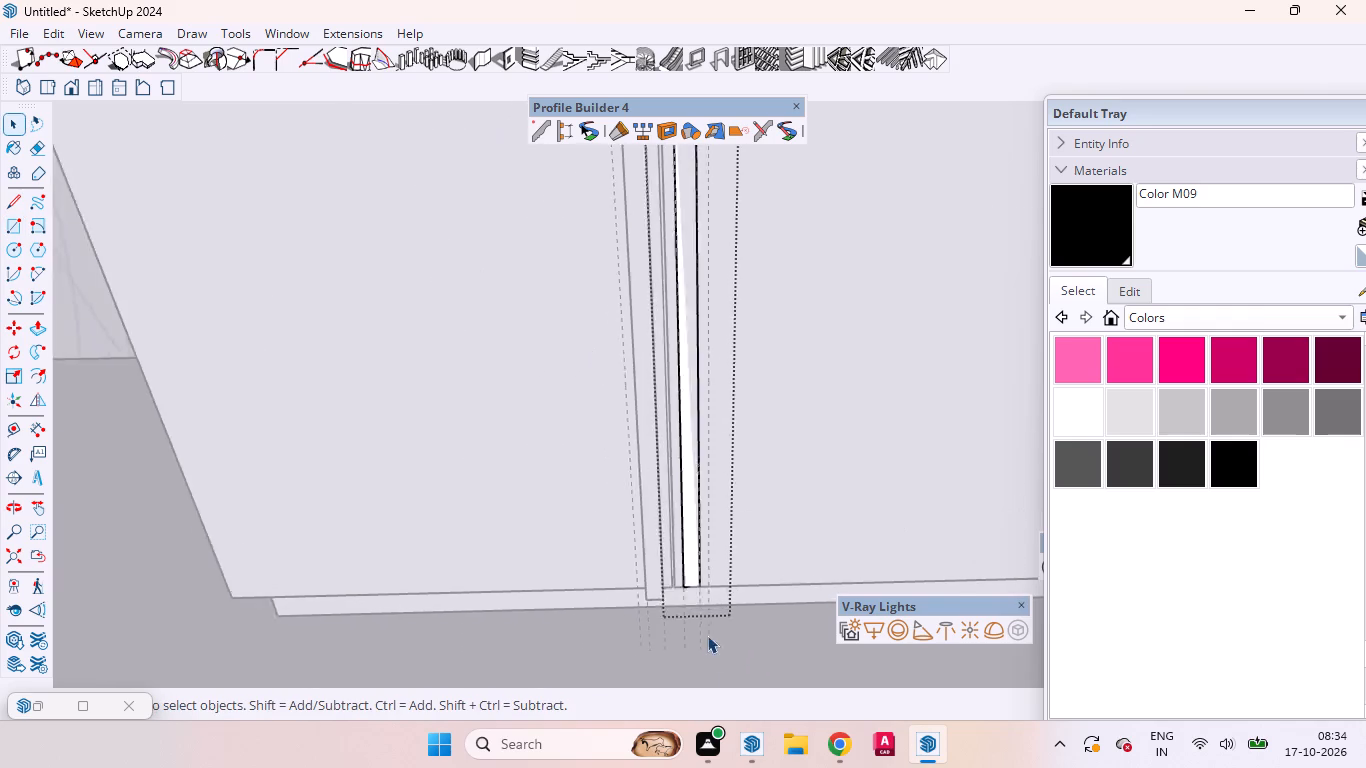
scroll(707, 635, down, 3)
scroll(693, 315, up, 2)
scroll(692, 321, down, 1)
scroll(692, 323, up, 11)
scroll(710, 359, down, 3)
scroll(710, 358, up, 8)
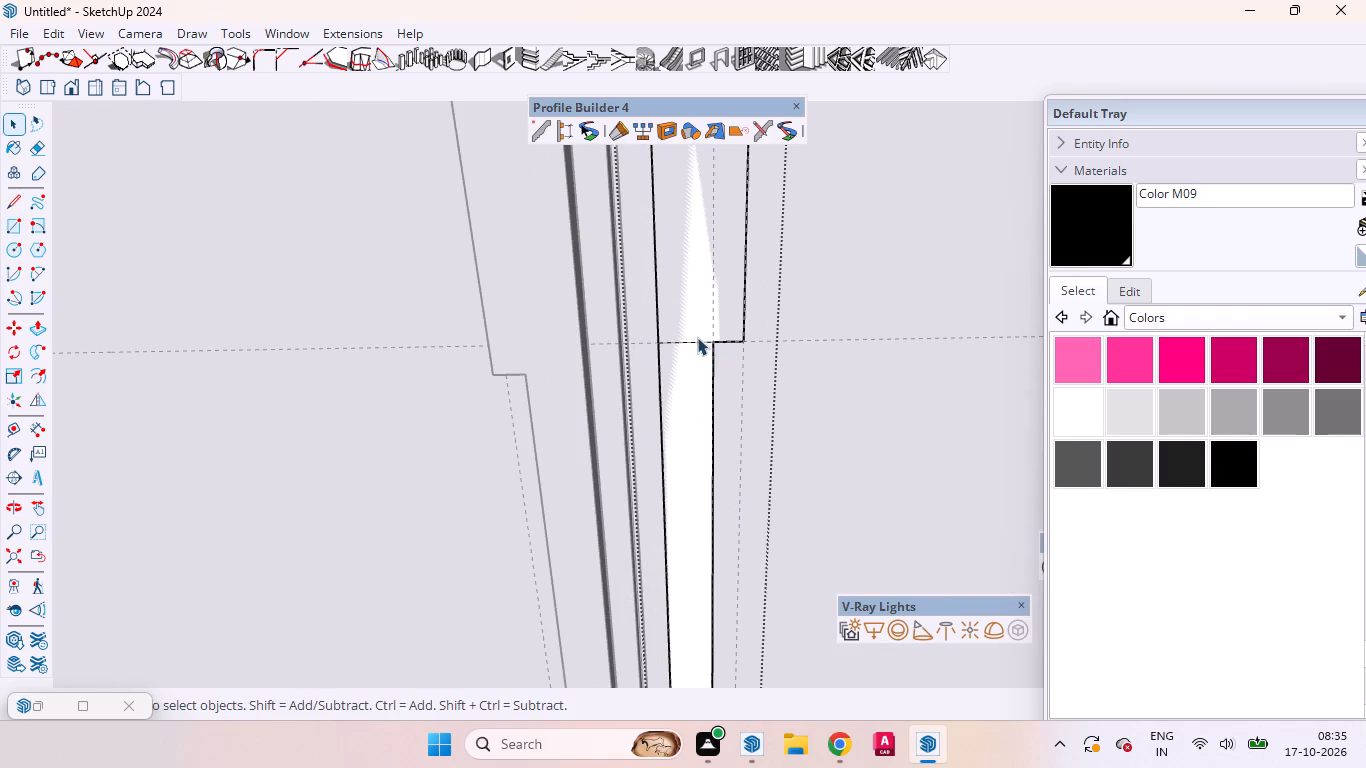
click(690, 340)
key(Delete)
Push/Pull the merged stepped face on the second door by the same distance as the previous extrusion.
key(p)
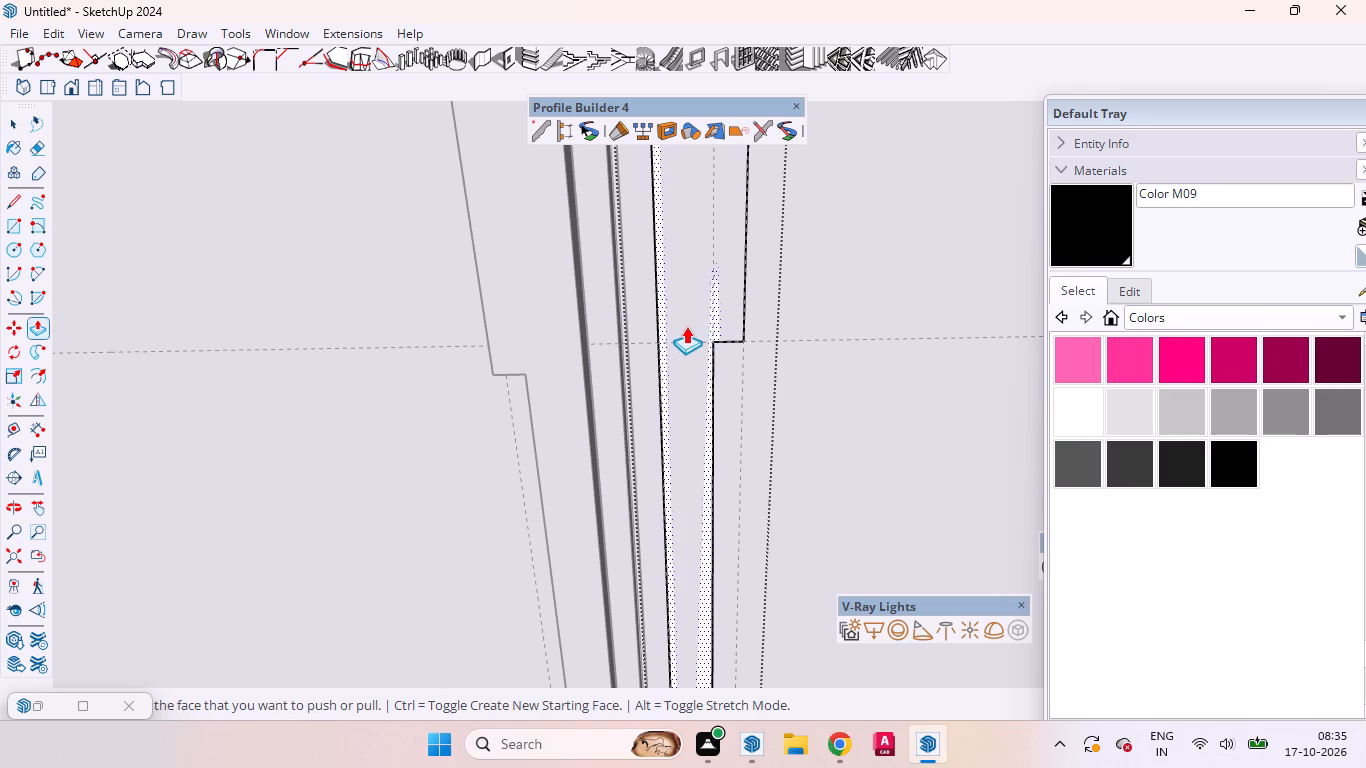
double_click(686, 326)
key(space)
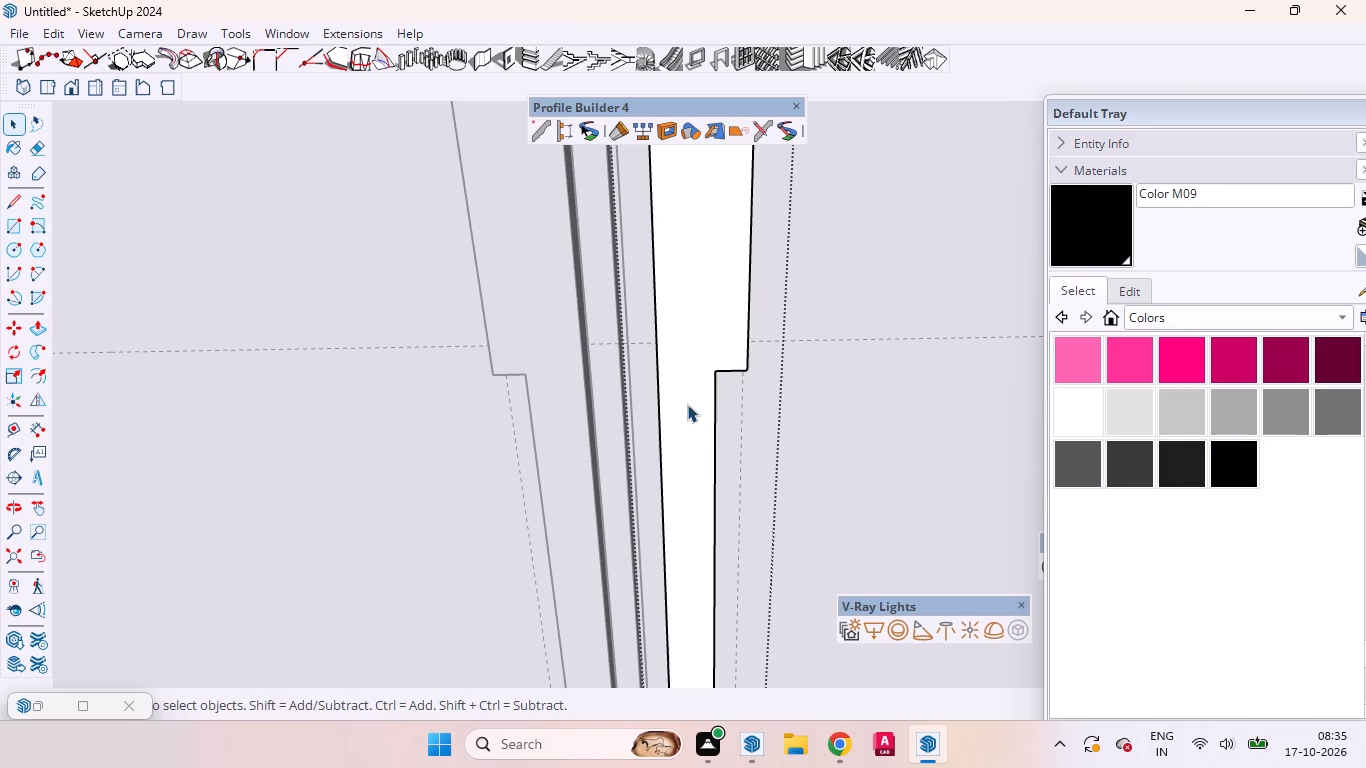
Make the Bevel extension's tools available in the workspace.
middle_drag(722, 381, 526, 206)
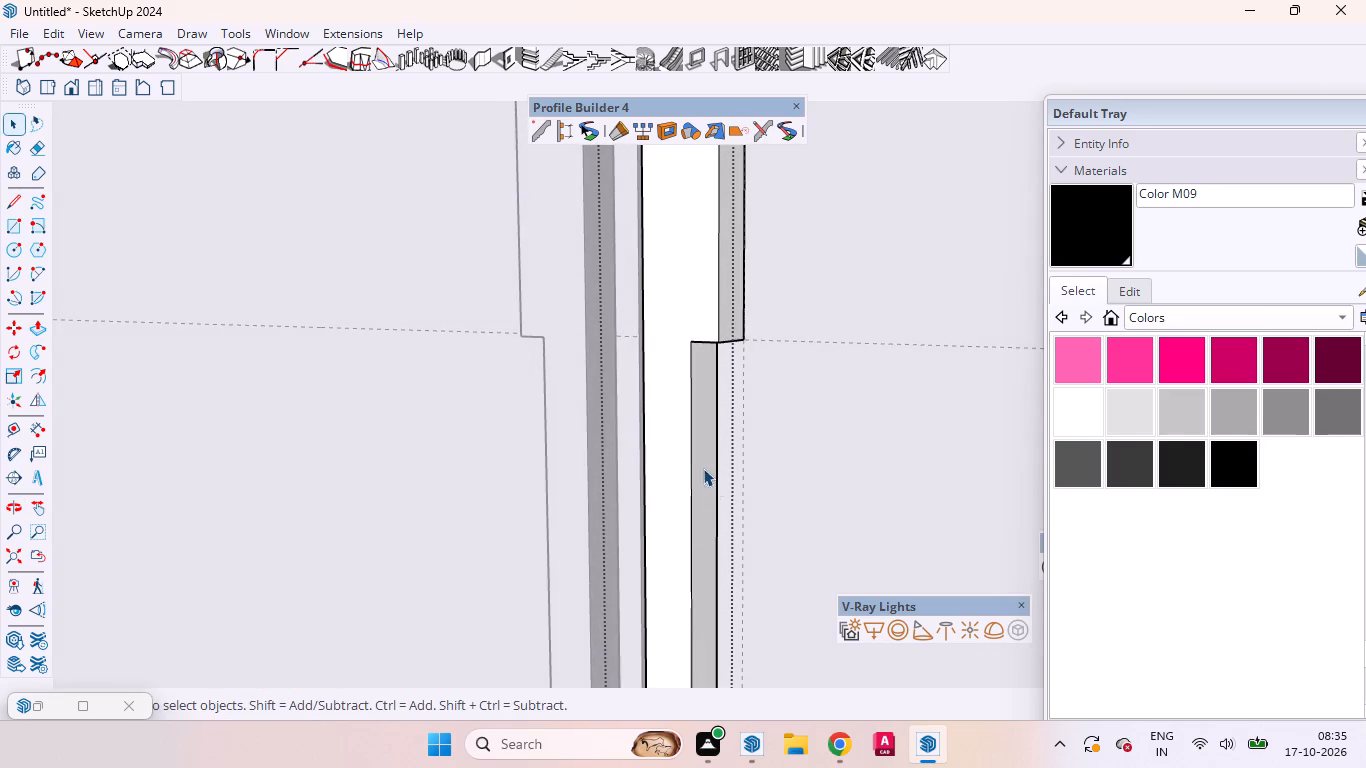
scroll(710, 467, up, 9)
scroll(700, 355, down, 1)
scroll(710, 376, up, 1)
middle_drag(744, 475, 732, 226)
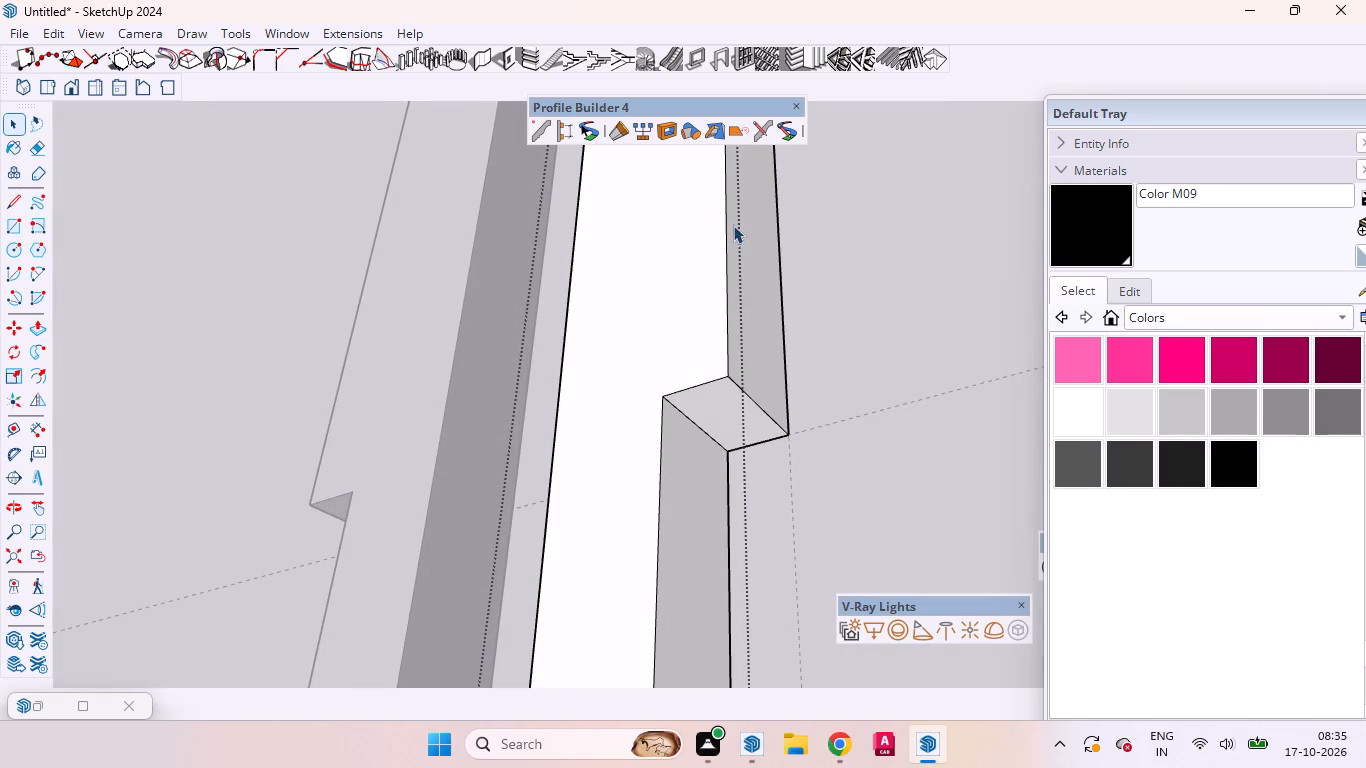
right_click(803, 22)
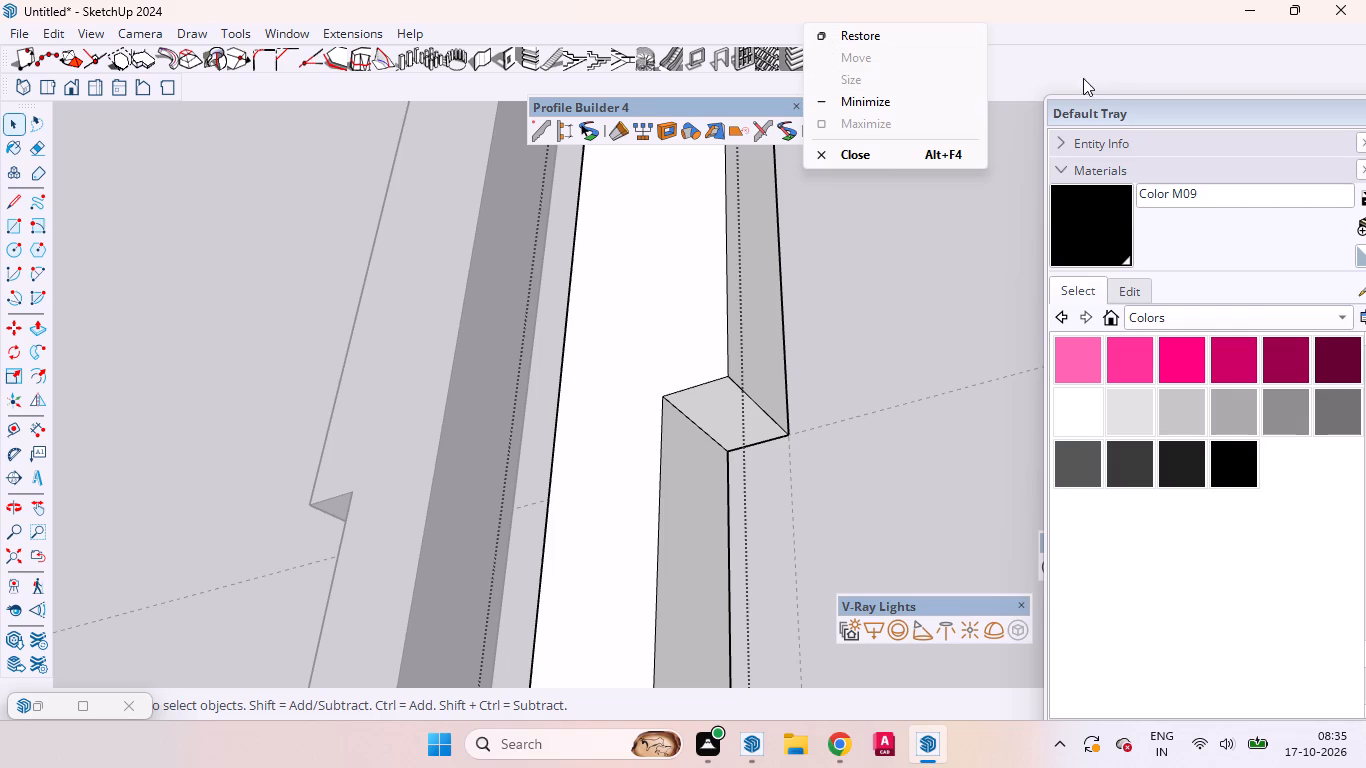
right_click(1044, 68)
click(950, 79)
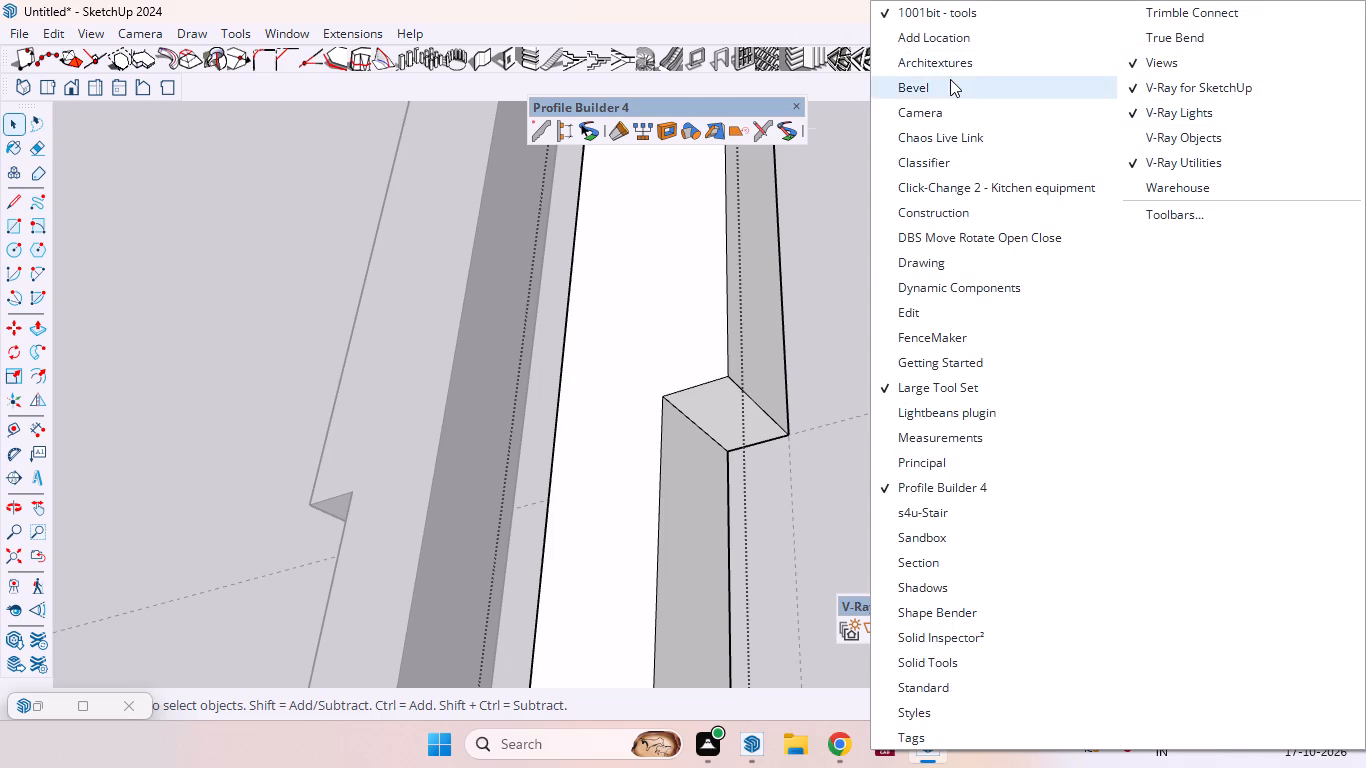
click(960, 57)
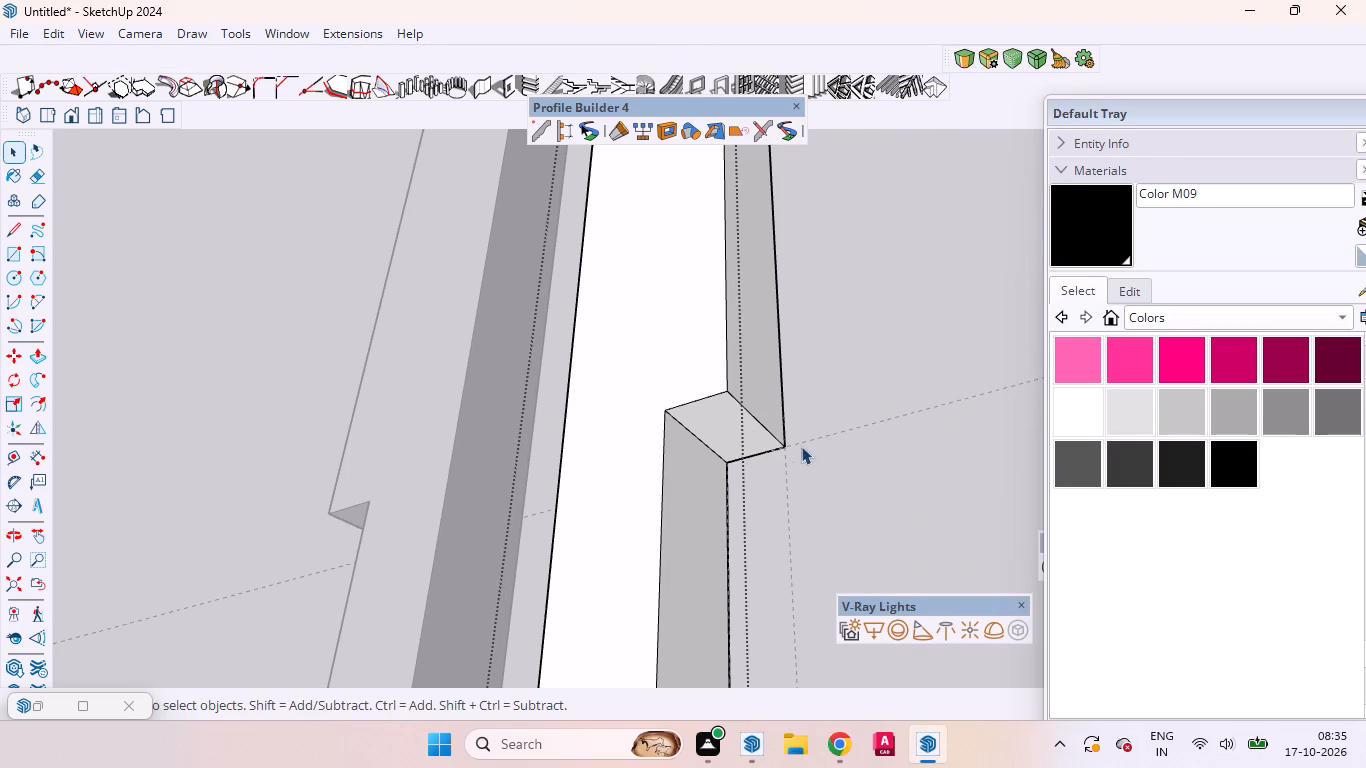
Round the outer edge of the step on the second door's profile with Bevel, offsetting it to about the step's inner corner.
click(696, 434)
click(966, 59)
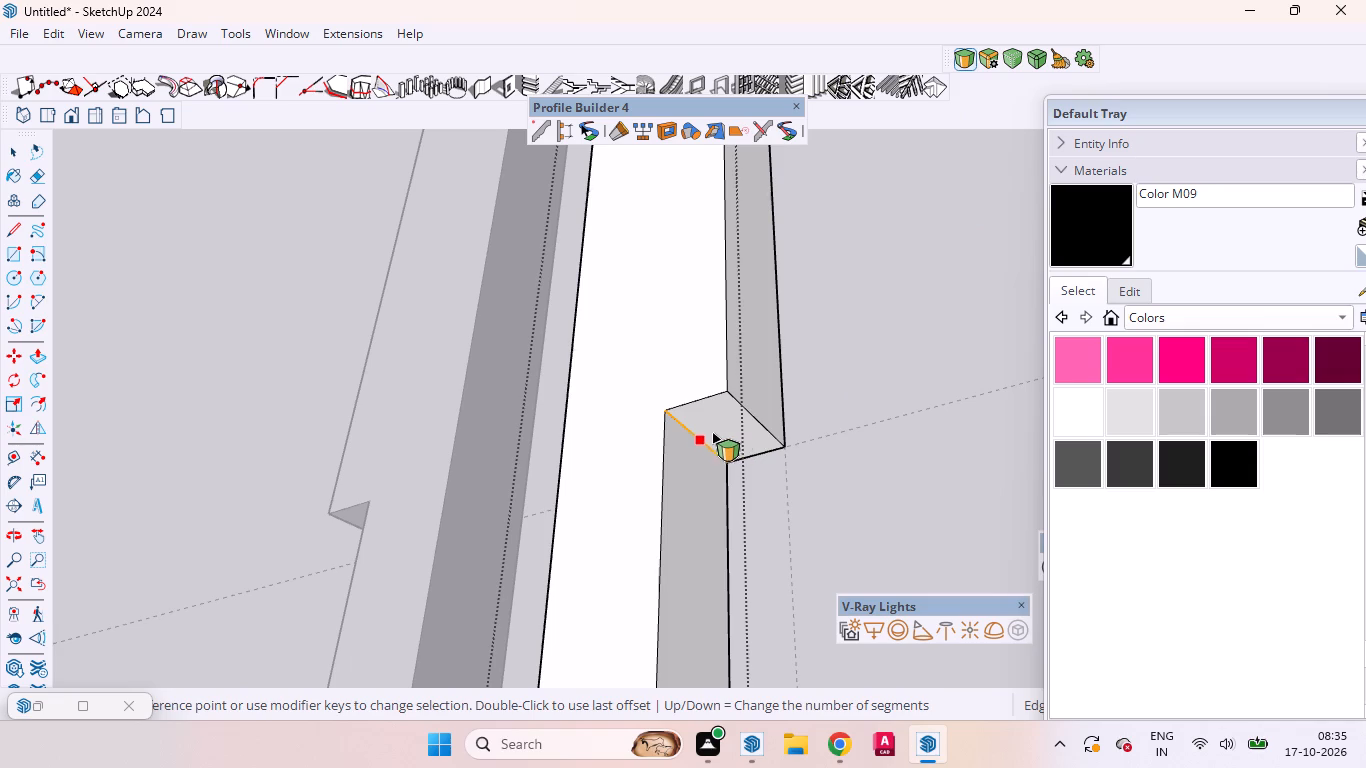
click(704, 436)
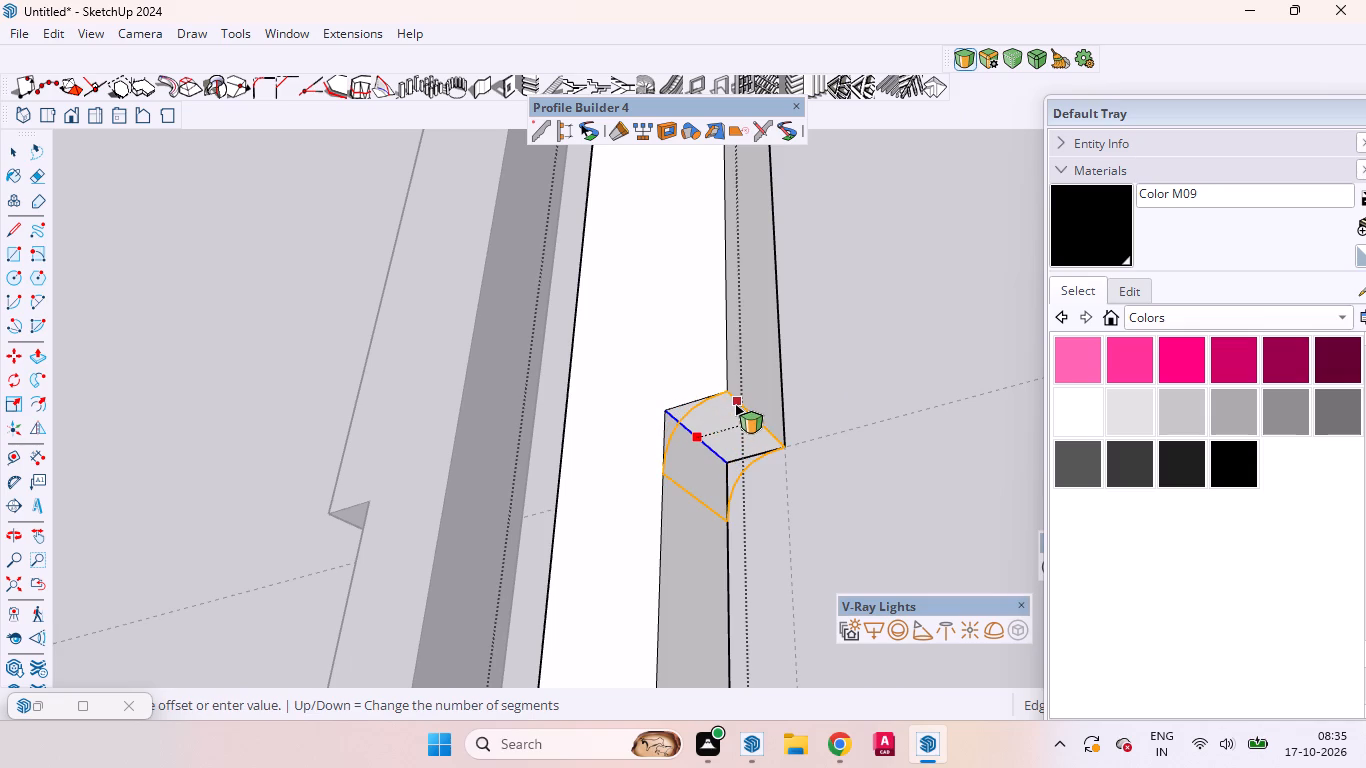
click(736, 402)
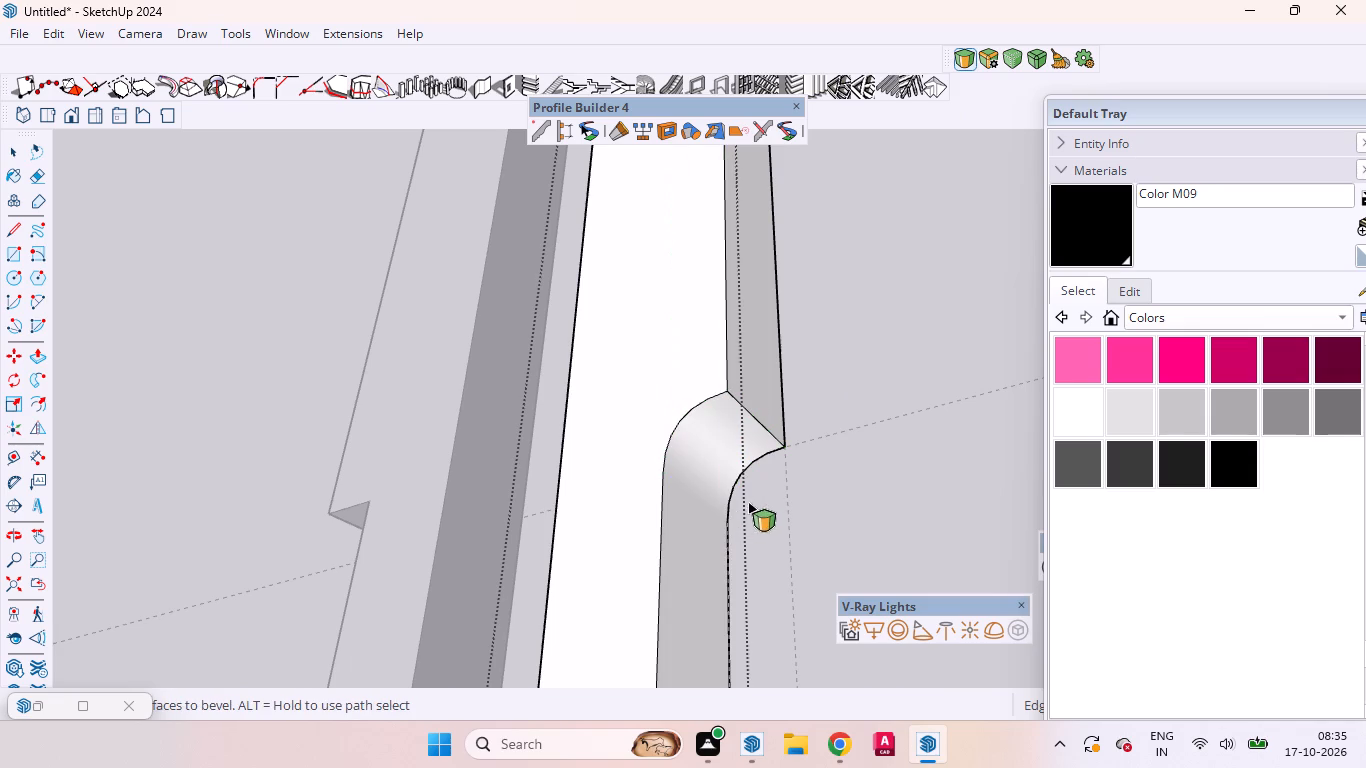
key(space)
Leave the second door's profile group and its enclosing groups to return to the whole apartment model.
scroll(798, 365, down, 14)
middle_drag(811, 415, 941, 526)
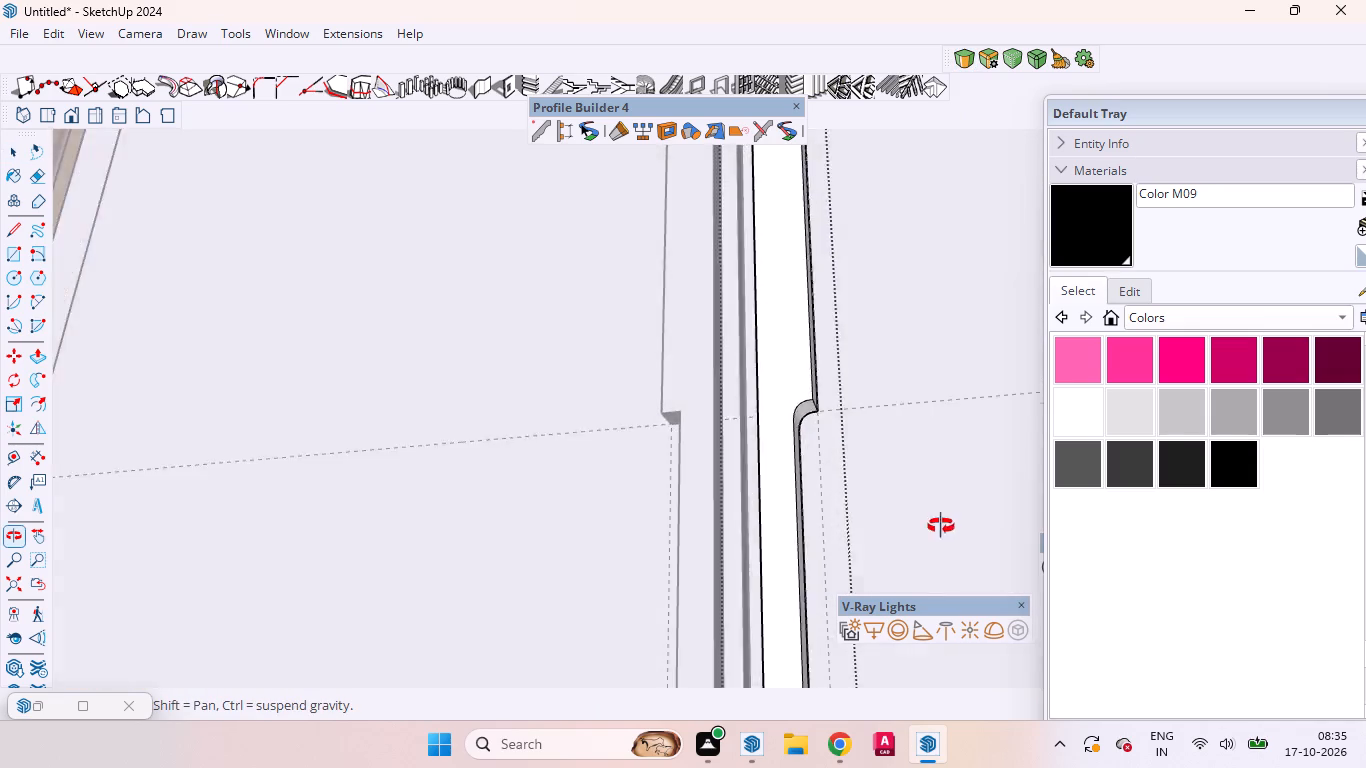
middle_drag(941, 526, 1000, 587)
scroll(765, 500, down, 3)
scroll(765, 500, up, 1)
scroll(765, 500, down, 11)
scroll(769, 481, up, 1)
scroll(769, 484, down, 2)
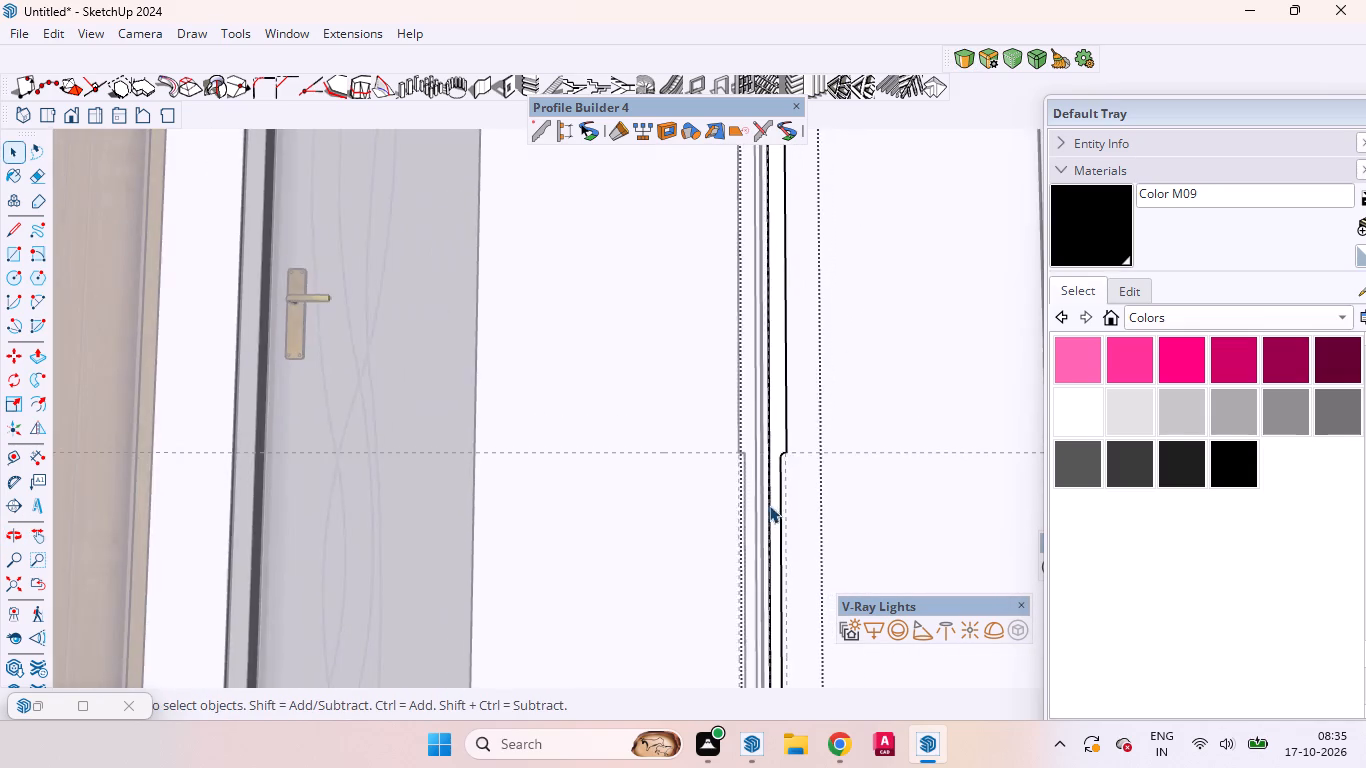
scroll(769, 505, down, 11)
scroll(722, 506, down, 13)
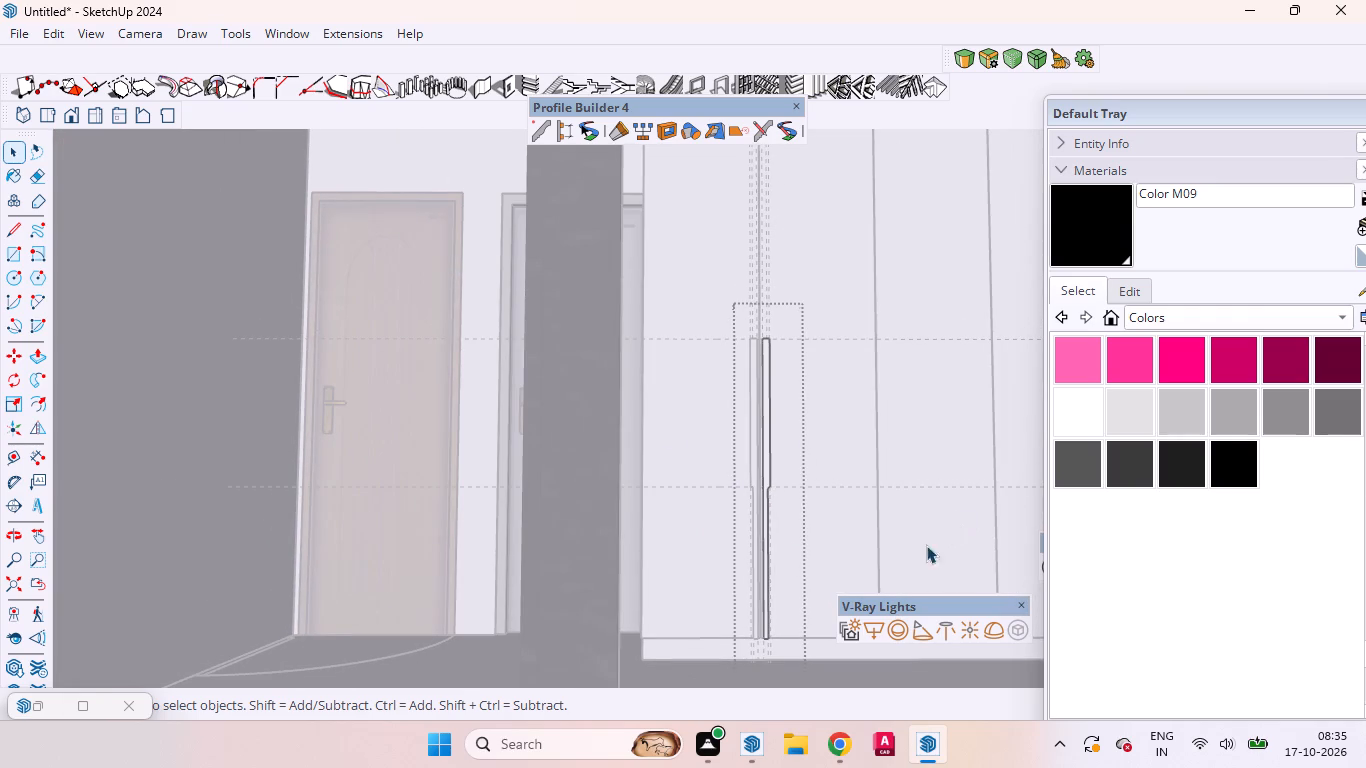
click(51, 116)
scroll(315, 388, down, 6)
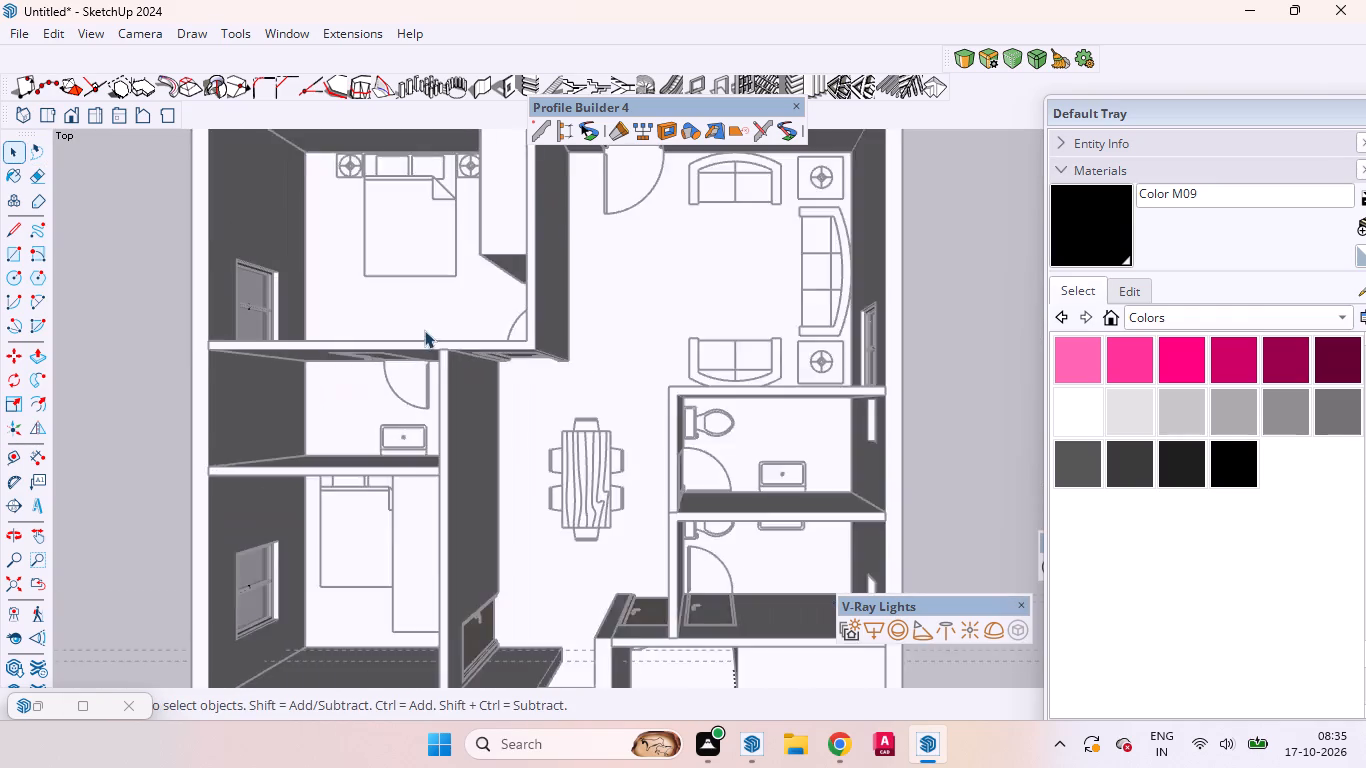
scroll(424, 330, down, 6)
scroll(435, 301, up, 3)
scroll(435, 301, down, 5)
scroll(435, 301, up, 1)
middle_drag(701, 618, 706, 479)
click(838, 603)
scroll(529, 494, up, 3)
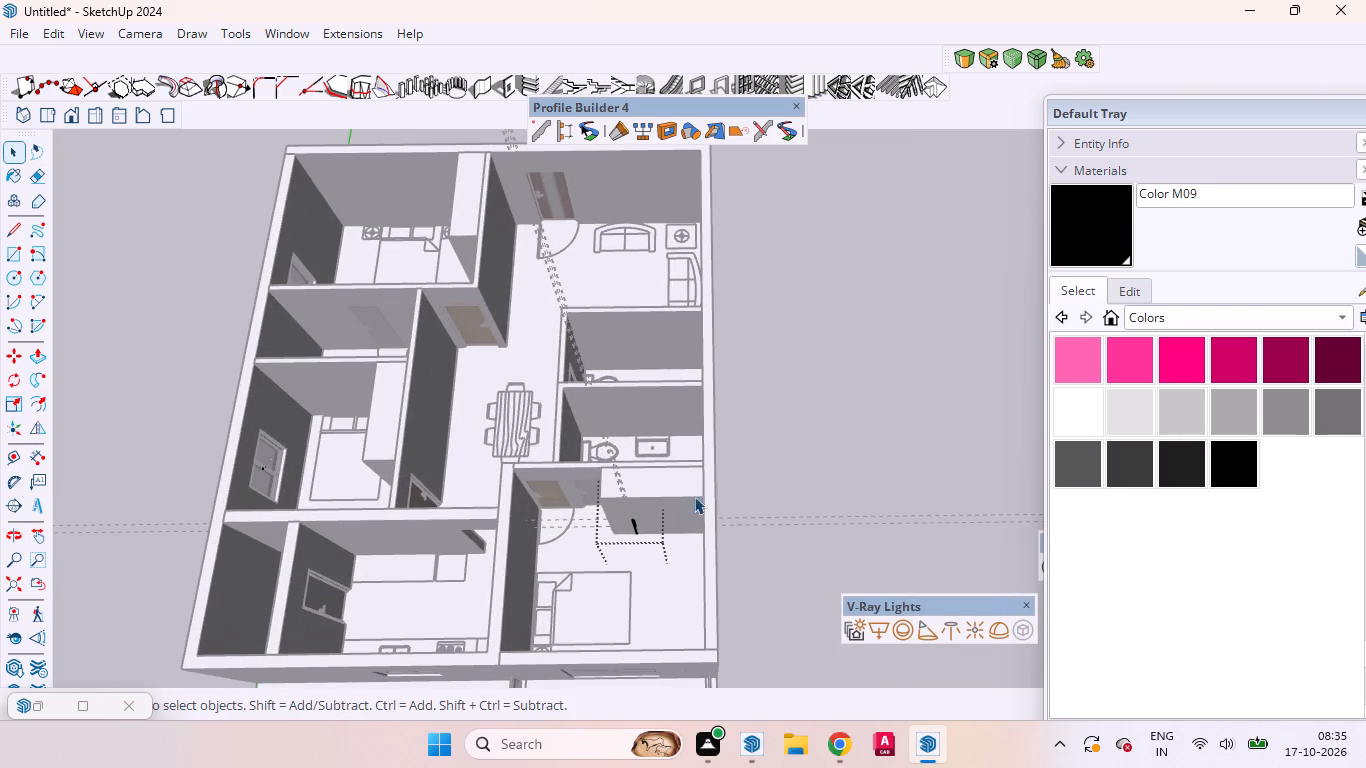
double_click(763, 473)
scroll(559, 547, up, 5)
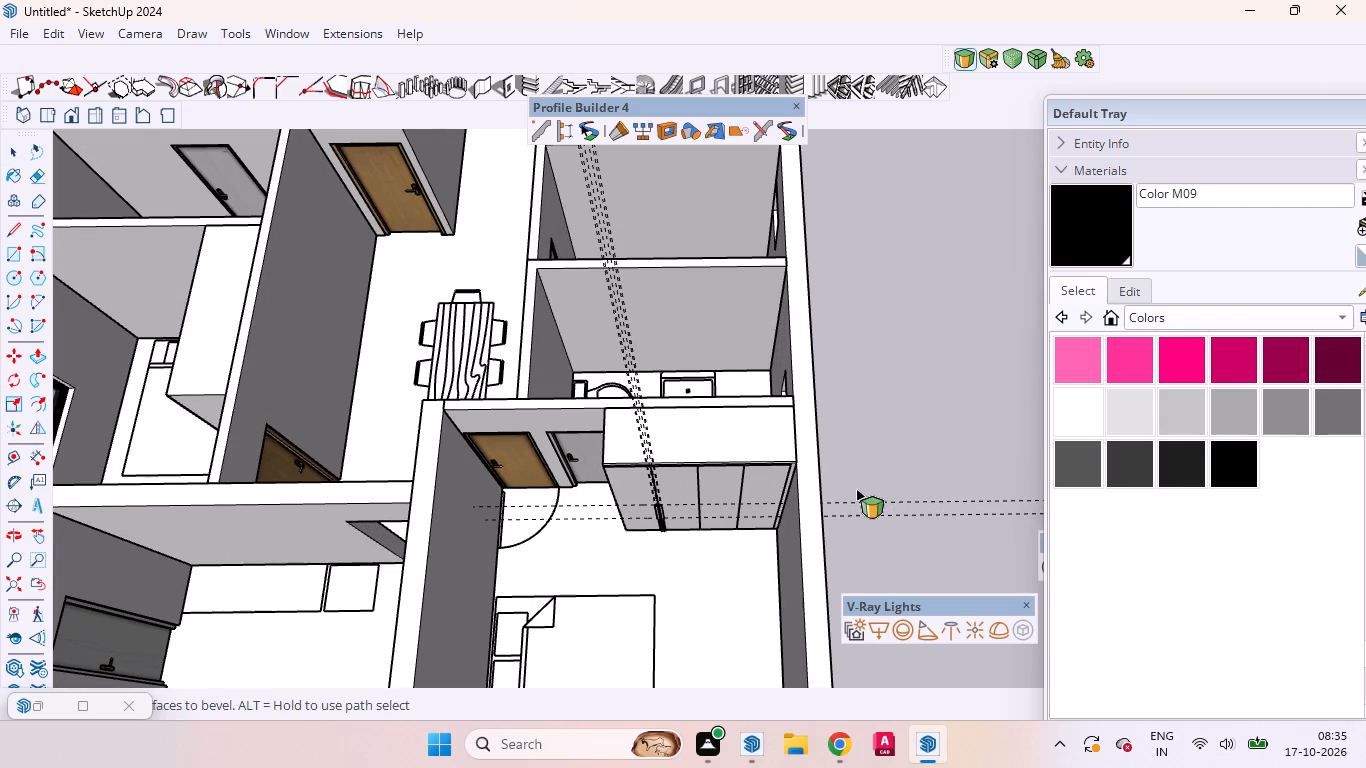
key(space)
click(877, 472)
Examine the stepped profiles on both sides of the door gap from several angles, comparing the shapes of their steps.
scroll(629, 533, up, 9)
scroll(674, 492, down, 2)
scroll(652, 506, up, 6)
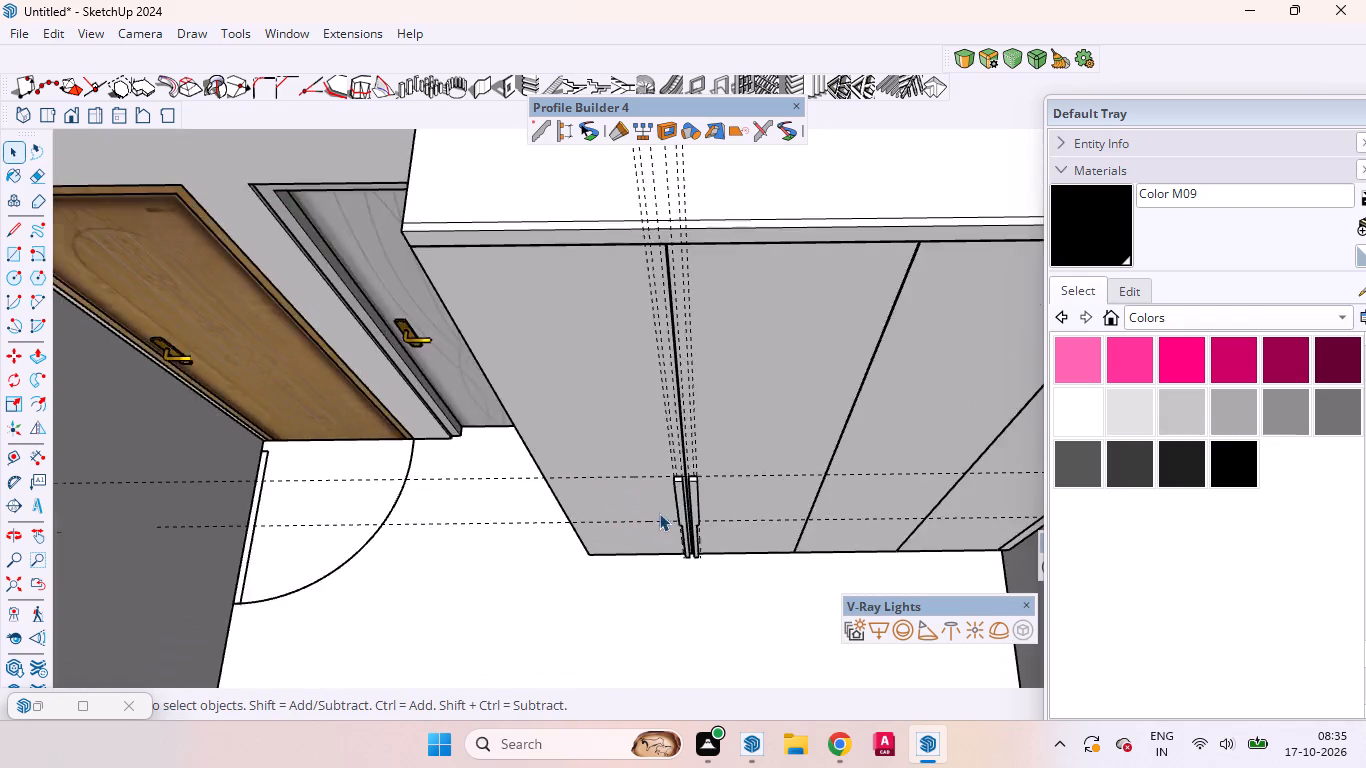
scroll(659, 513, up, 16)
middle_drag(714, 573, 745, 422)
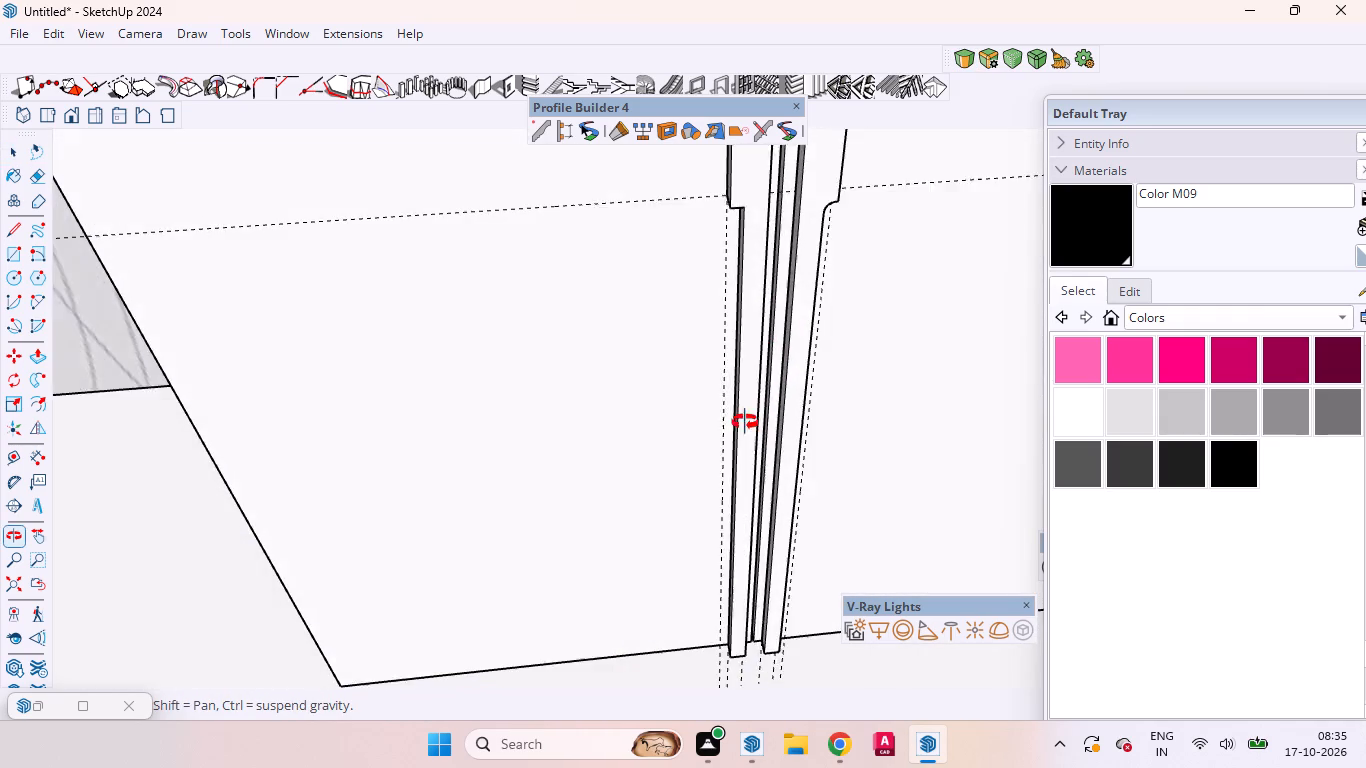
middle_drag(745, 422, 741, 422)
scroll(725, 437, down, 5)
scroll(768, 353, up, 3)
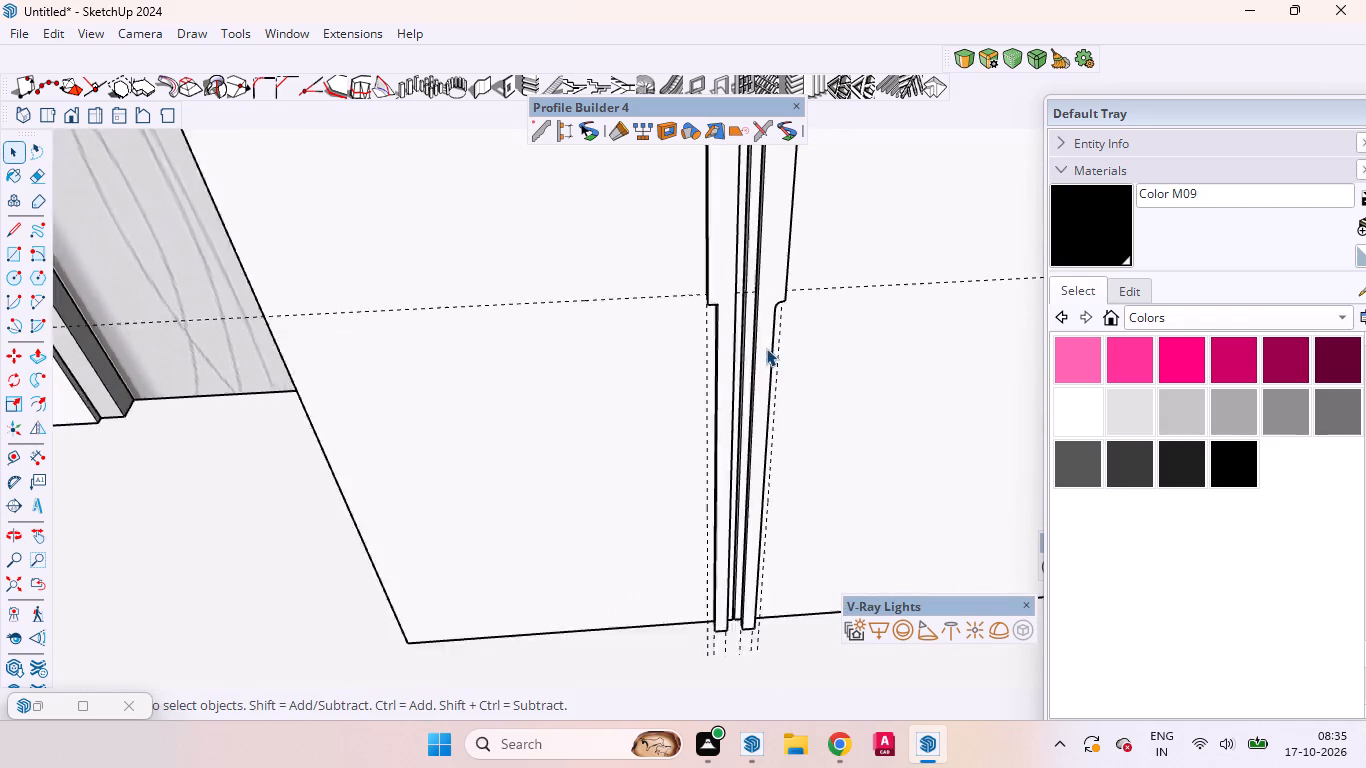
scroll(766, 348, up, 2)
scroll(739, 435, down, 6)
middle_drag(817, 384, 745, 362)
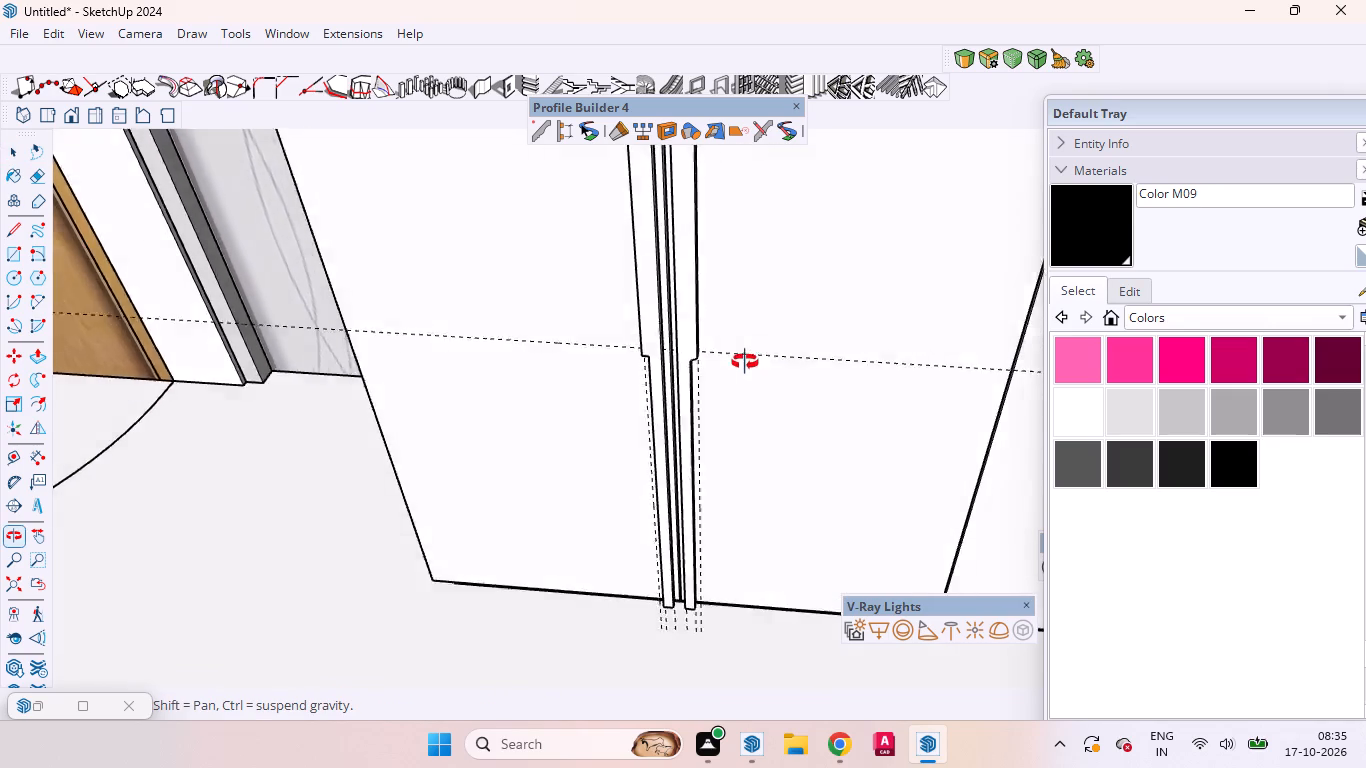
middle_drag(745, 362, 776, 355)
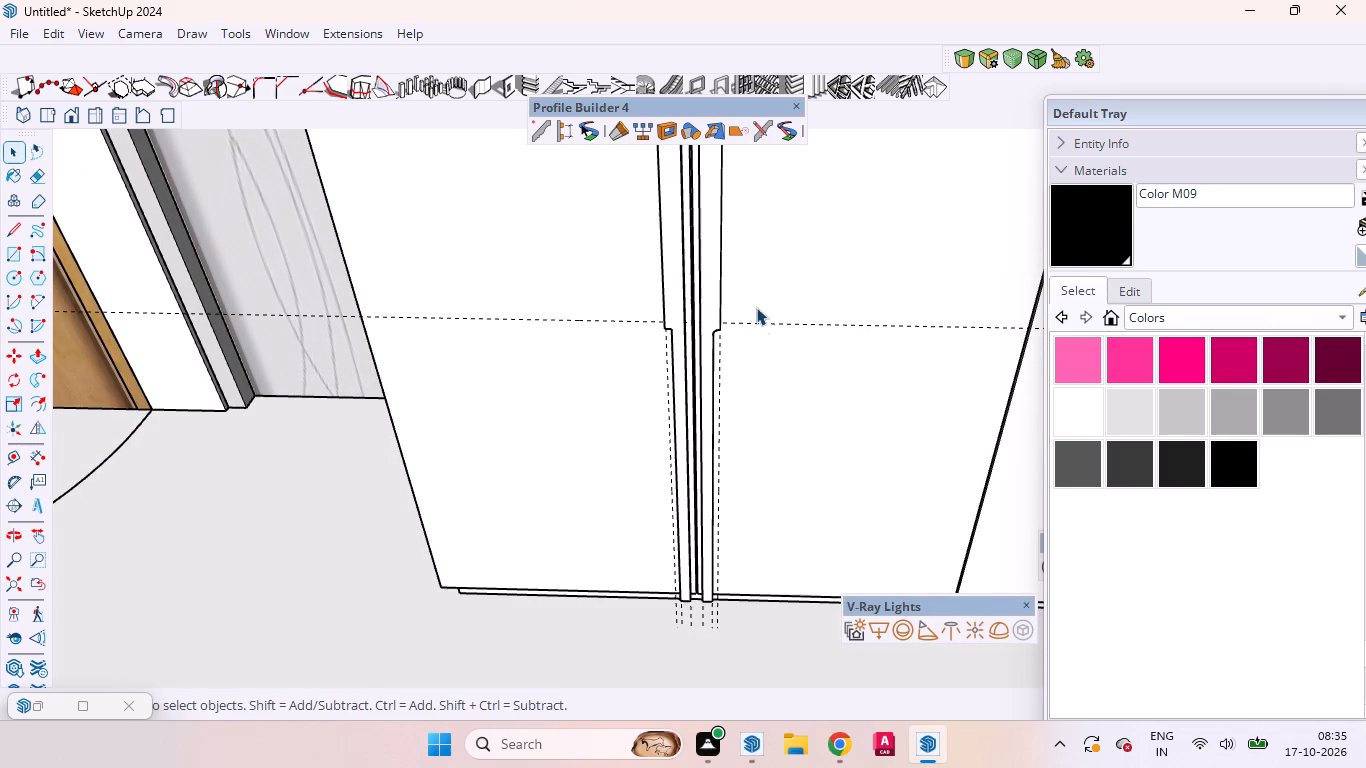
scroll(772, 360, down, 6)
scroll(774, 470, down, 7)
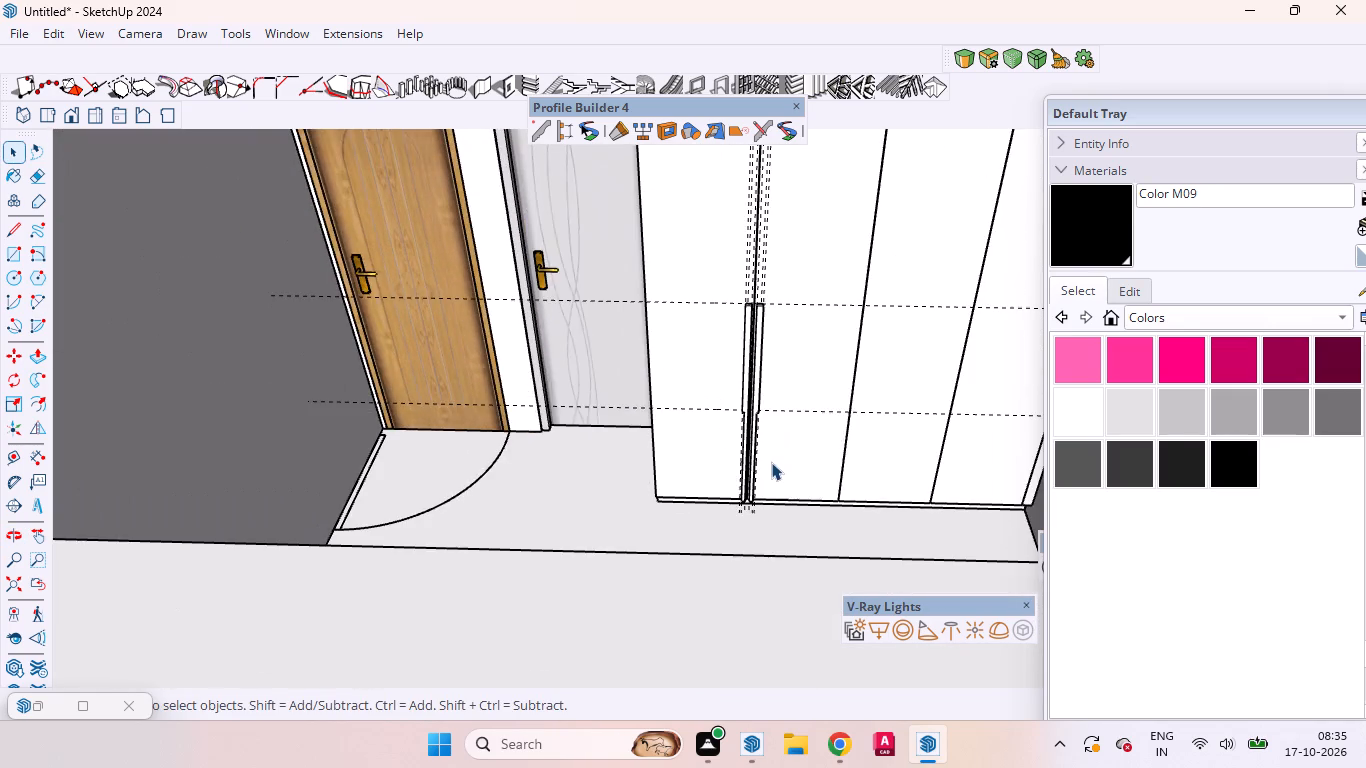
middle_drag(772, 455, 811, 512)
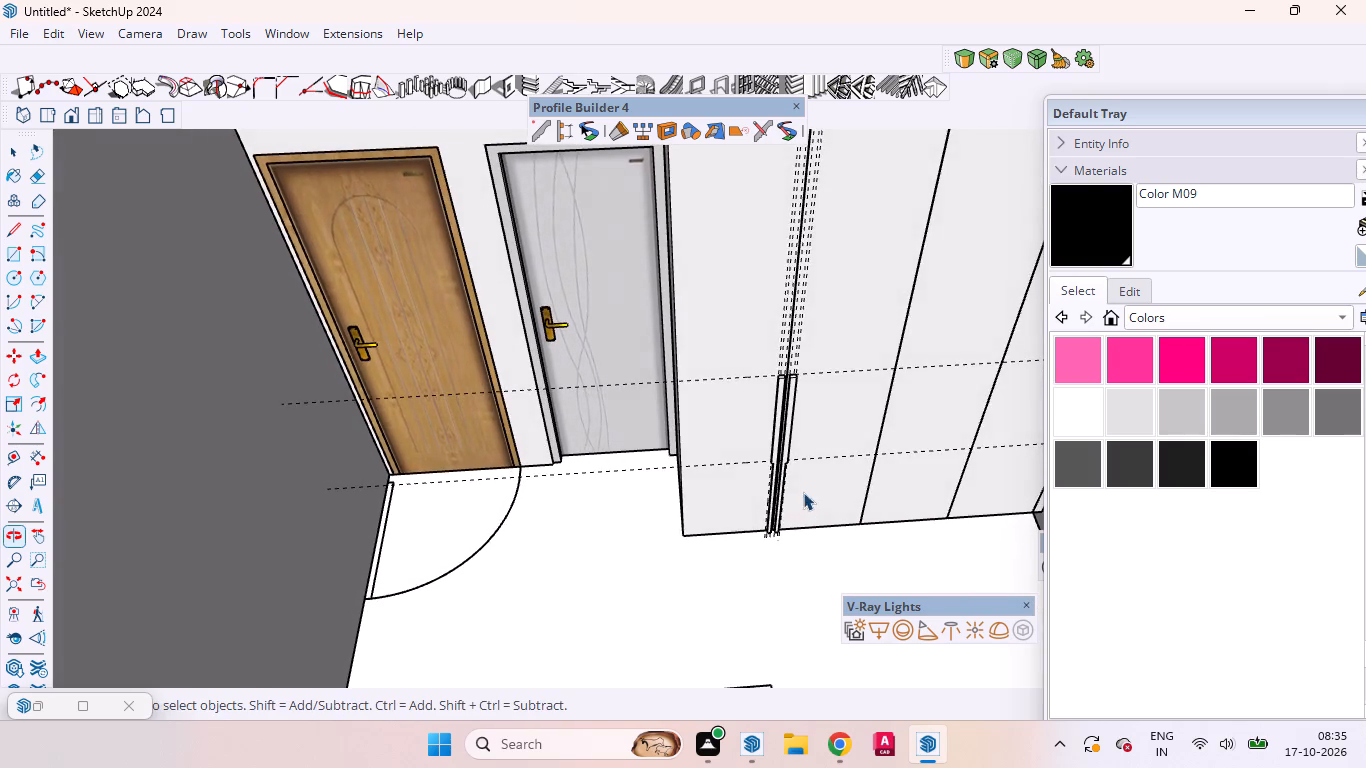
scroll(779, 461, up, 13)
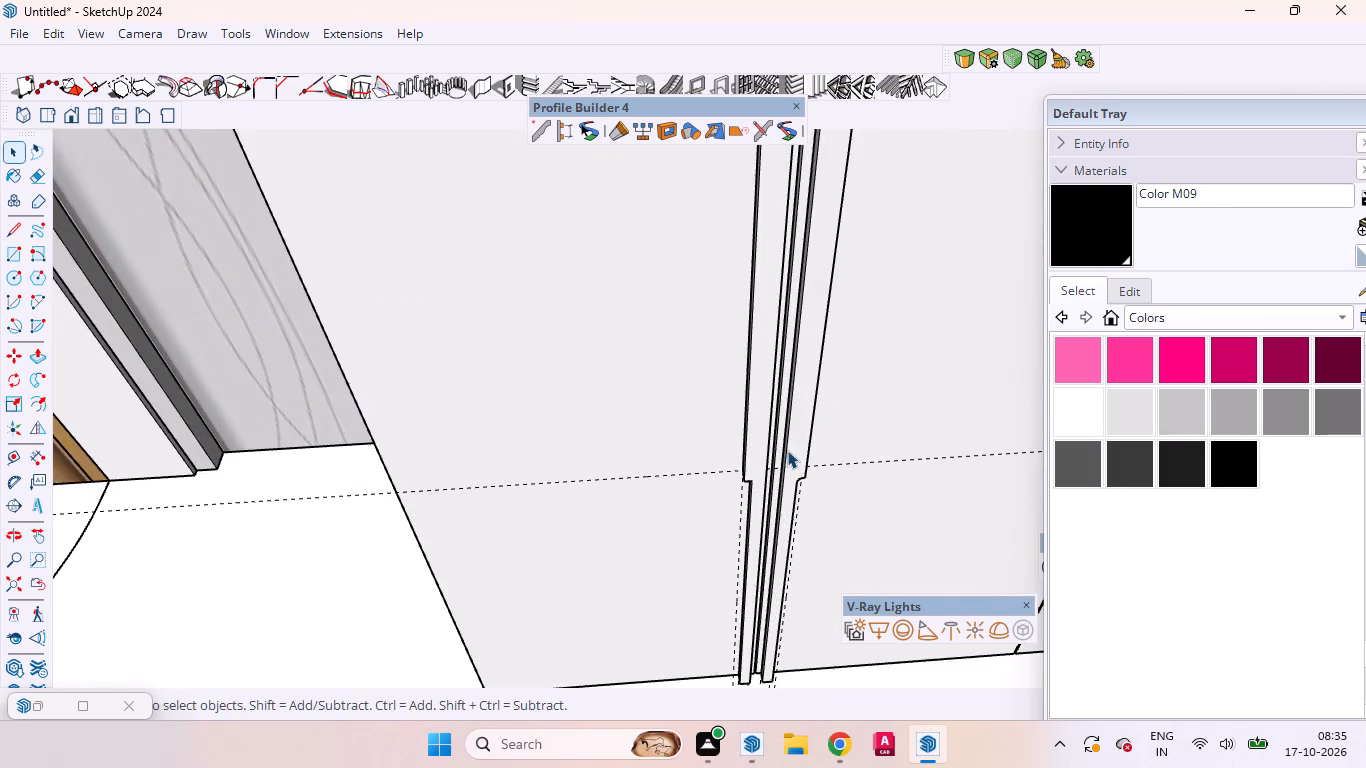
scroll(796, 466, up, 6)
scroll(797, 466, down, 1)
scroll(798, 490, up, 7)
middle_drag(802, 482, 739, 338)
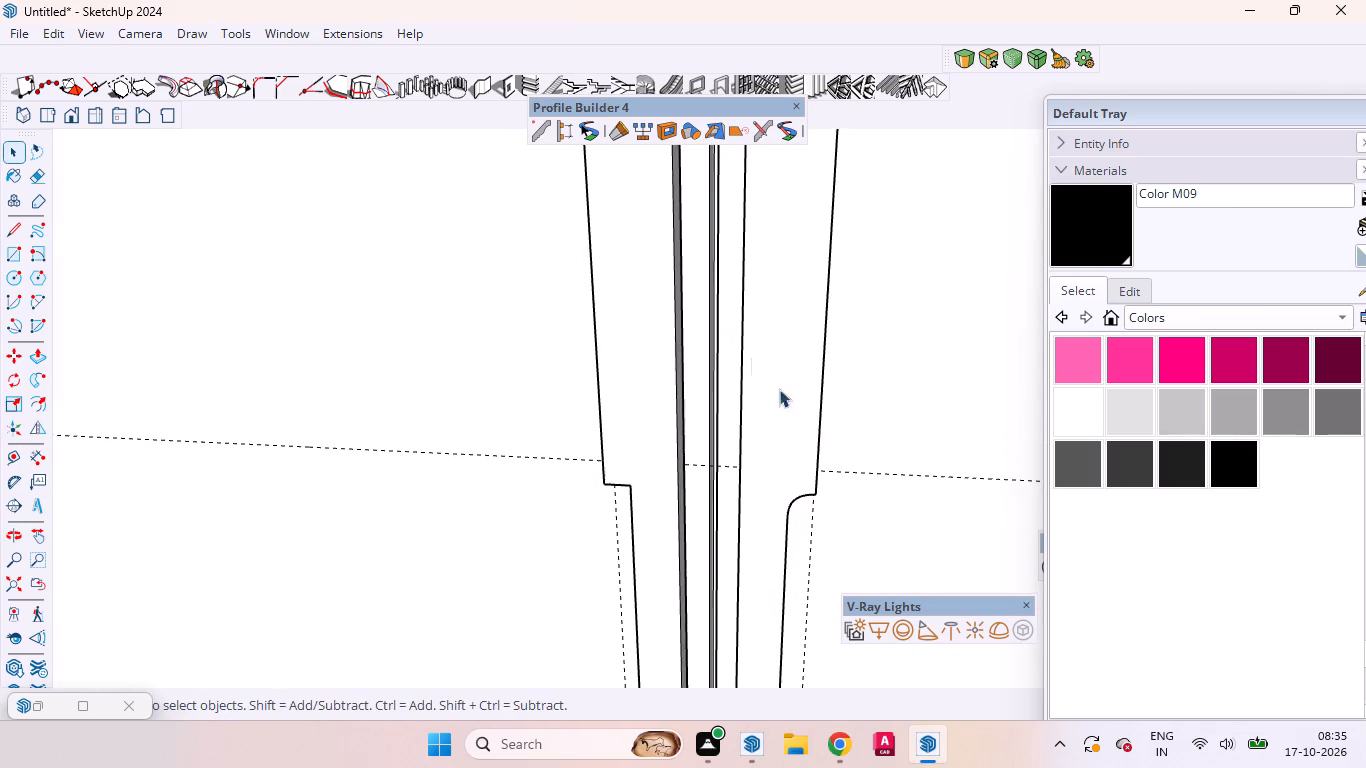
scroll(835, 510, up, 7)
middle_drag(785, 489, 805, 415)
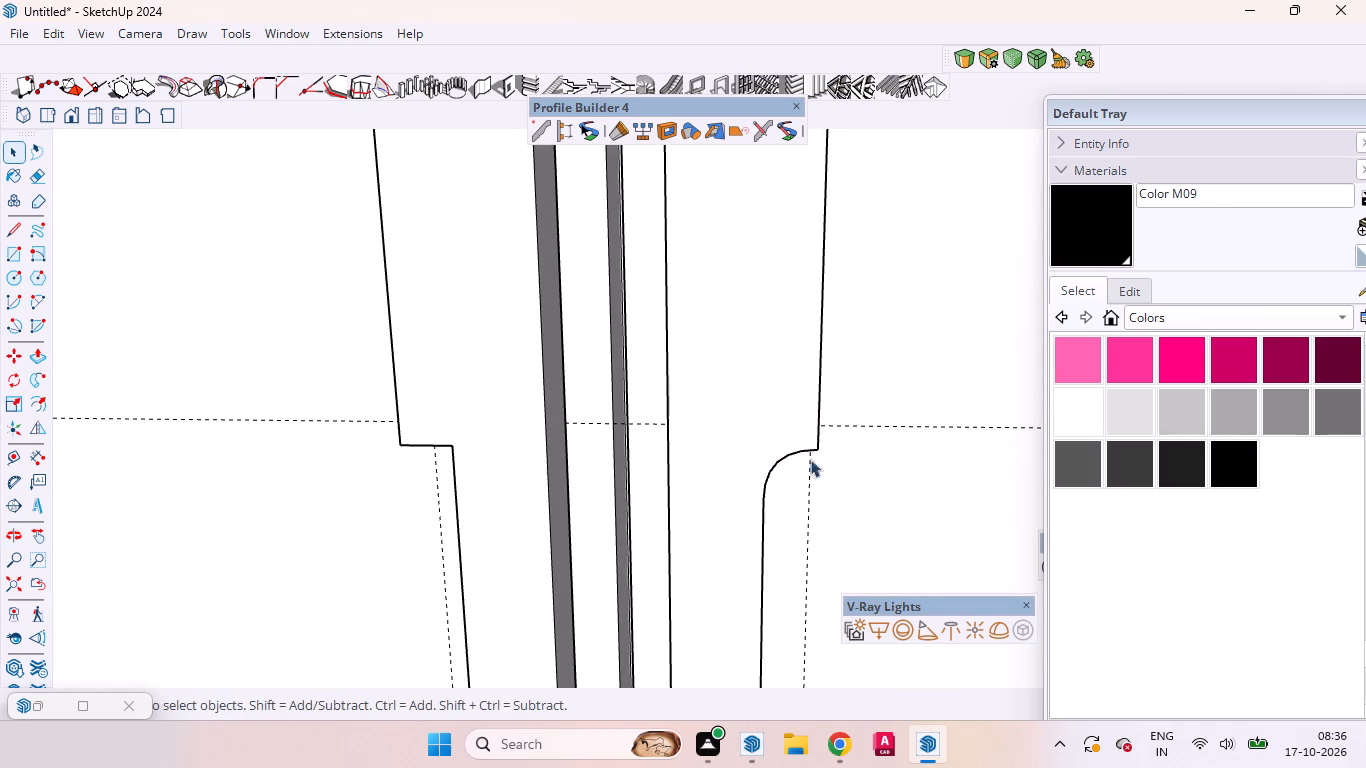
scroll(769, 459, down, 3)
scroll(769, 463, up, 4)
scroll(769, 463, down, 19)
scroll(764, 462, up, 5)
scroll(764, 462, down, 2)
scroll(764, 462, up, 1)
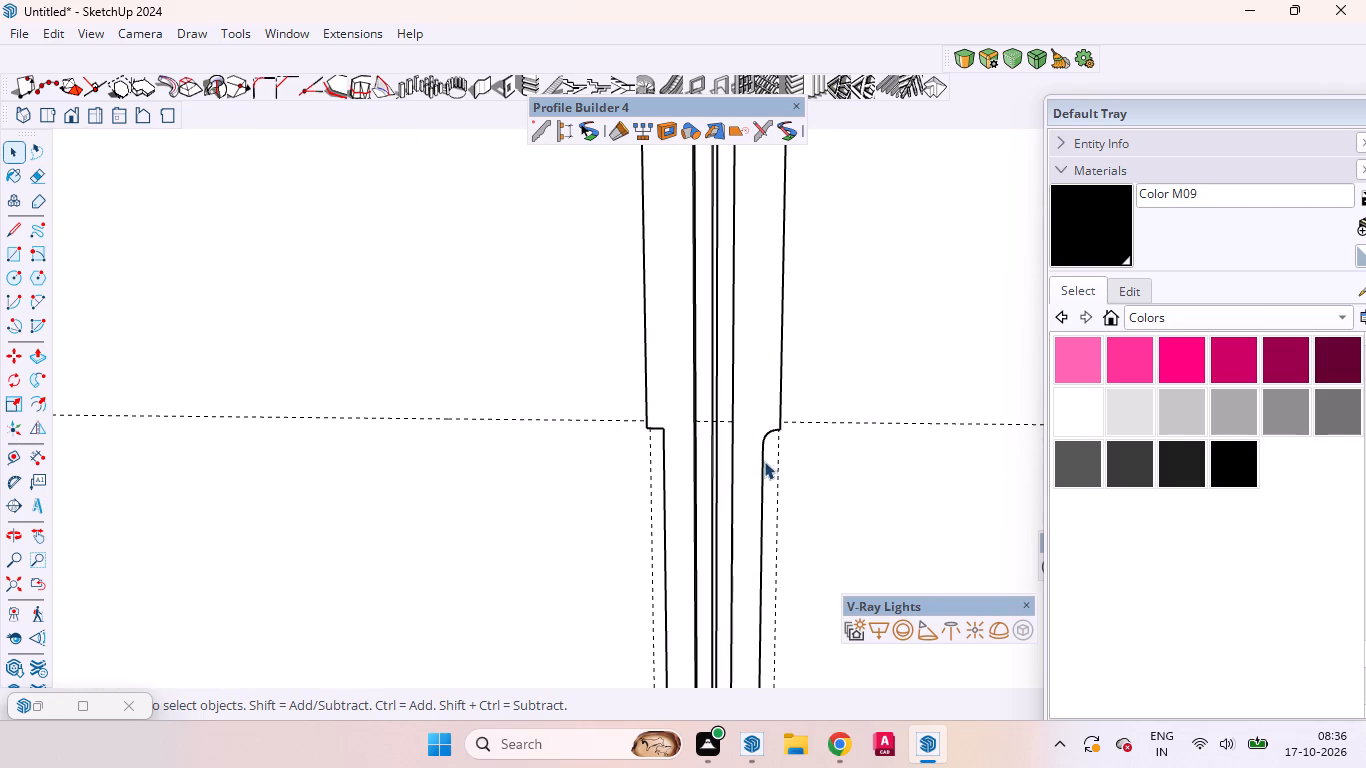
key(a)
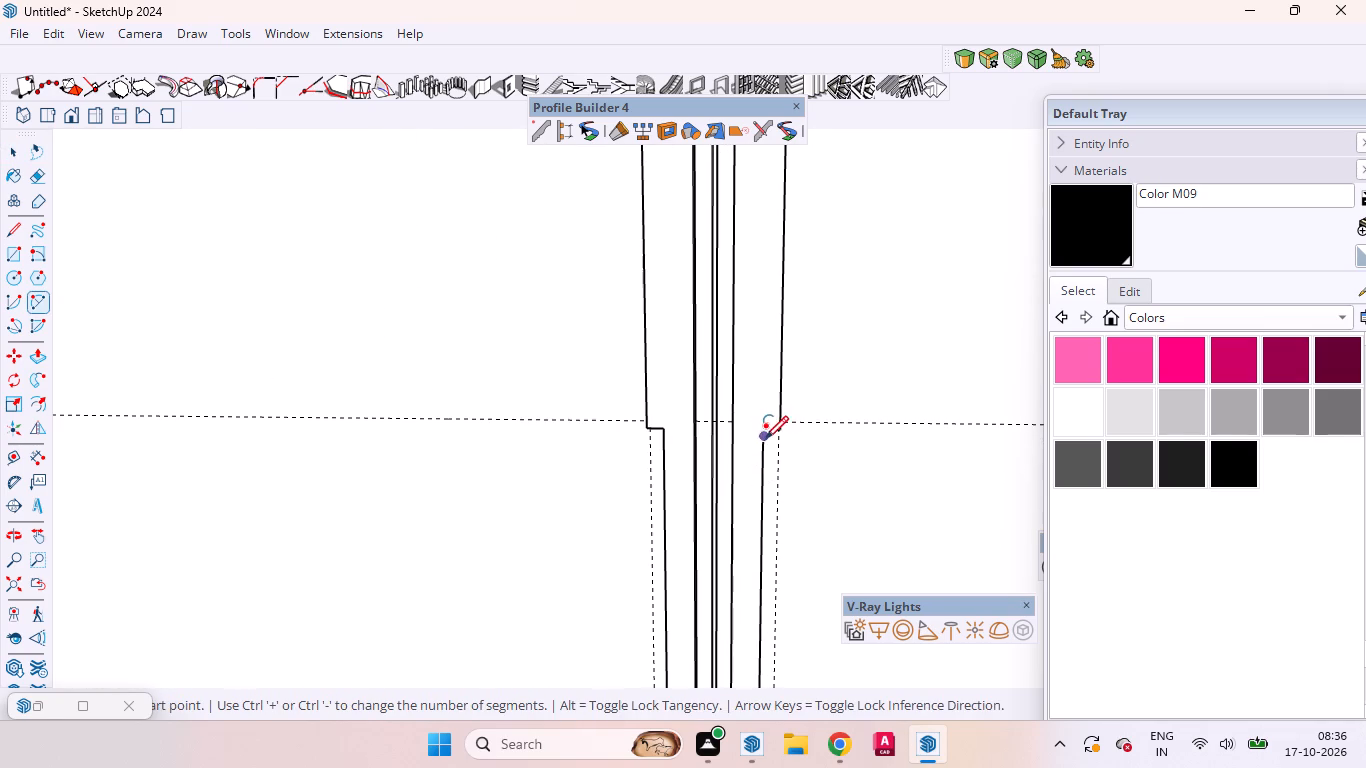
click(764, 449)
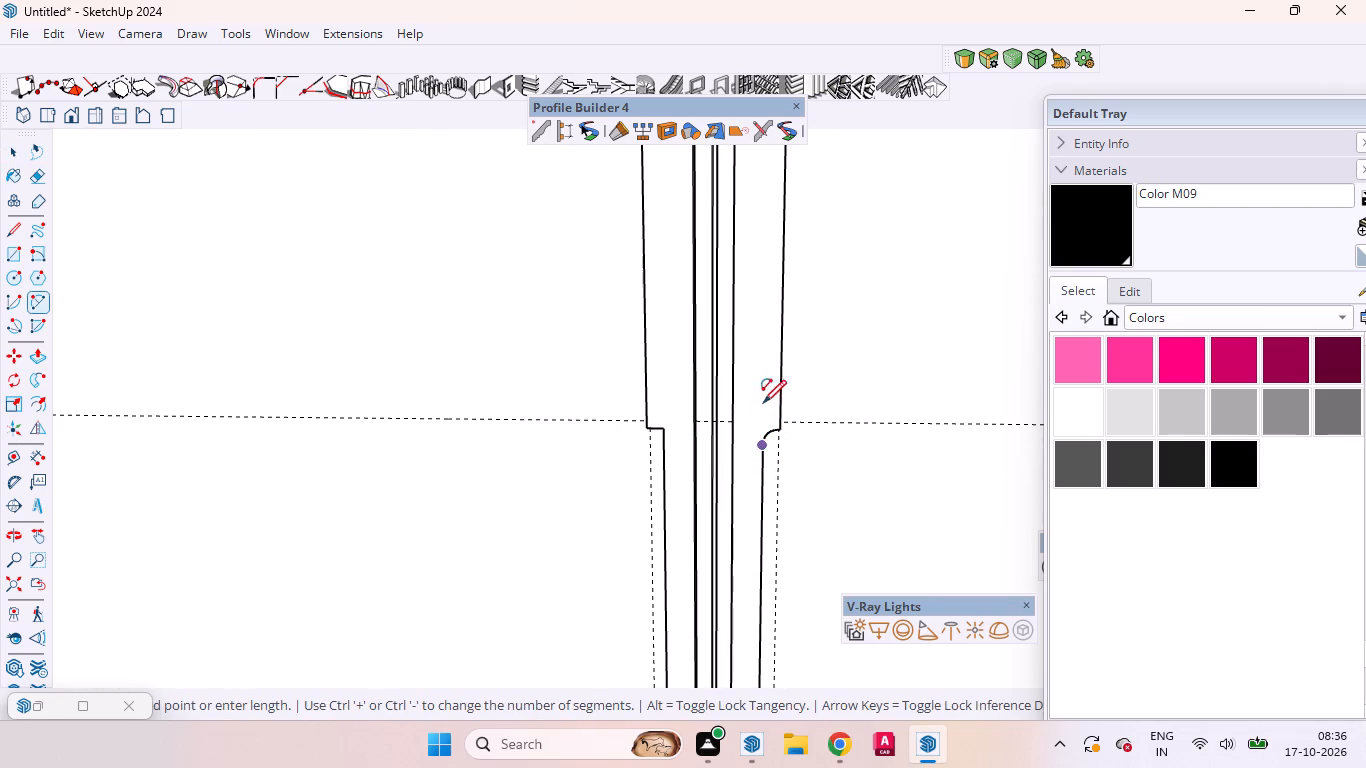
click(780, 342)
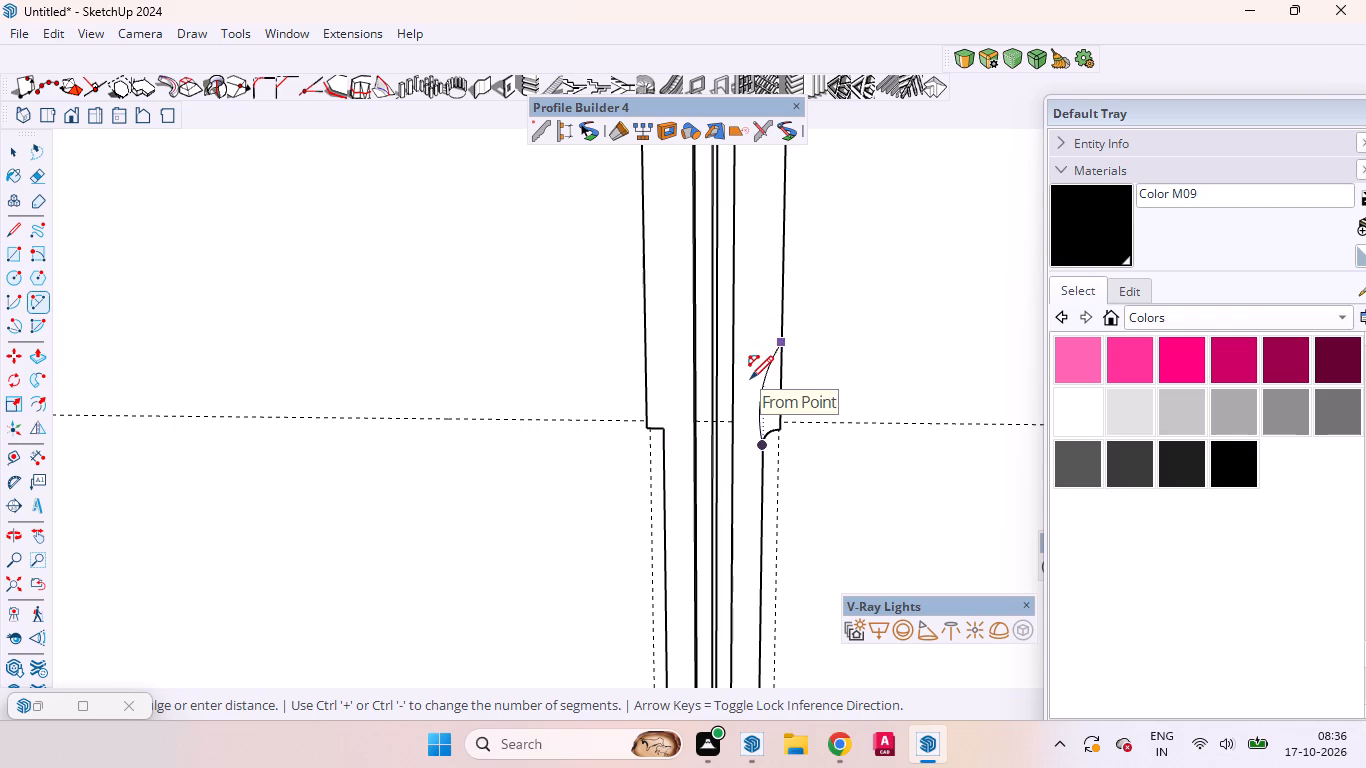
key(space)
Round the outer edge of the step on the first door's profile with Bevel, offsetting it to about the step's inner corner.
scroll(677, 477, up, 4)
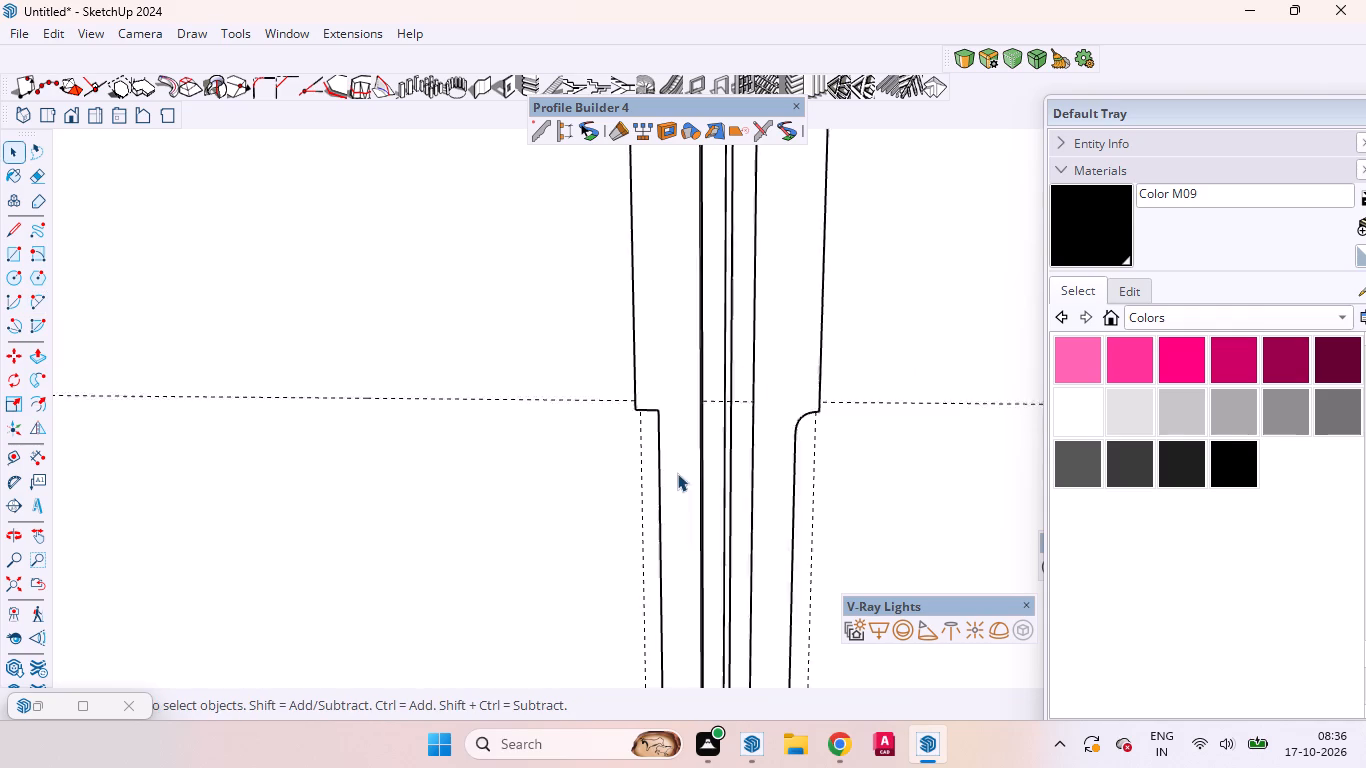
scroll(677, 473, up, 2)
middle_drag(636, 446, 854, 362)
scroll(631, 415, up, 4)
drag(693, 385, 703, 388)
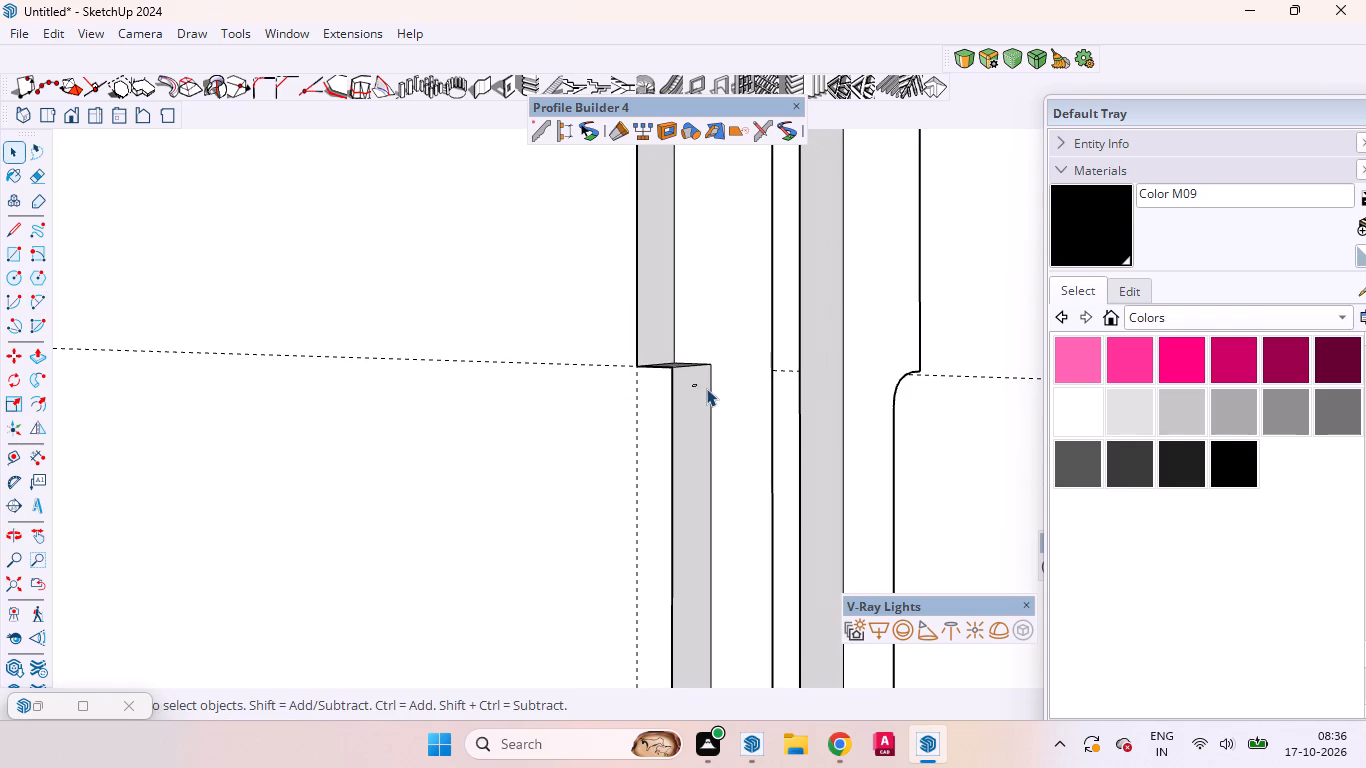
triple_click(706, 388)
scroll(697, 374, up, 12)
middle_drag(696, 374, 699, 360)
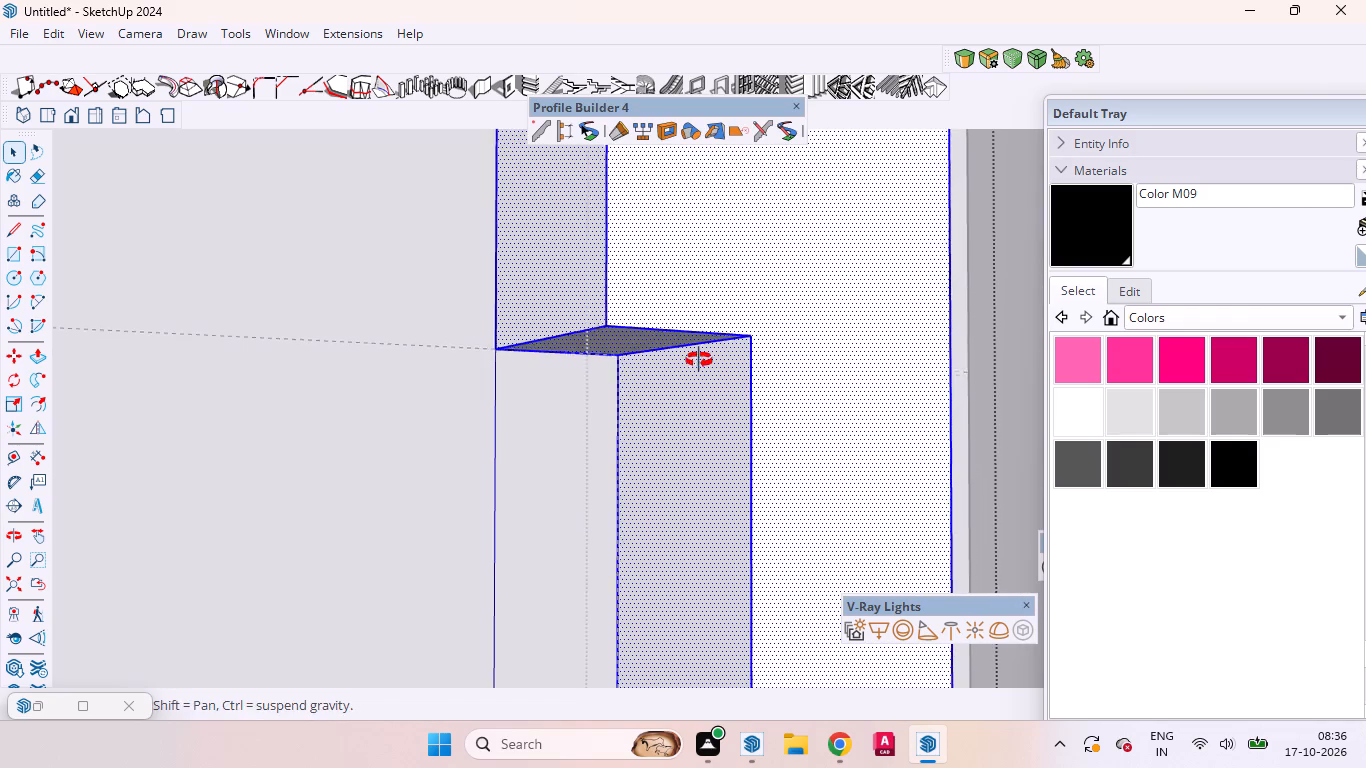
middle_drag(699, 360, 699, 354)
click(699, 347)
click(696, 344)
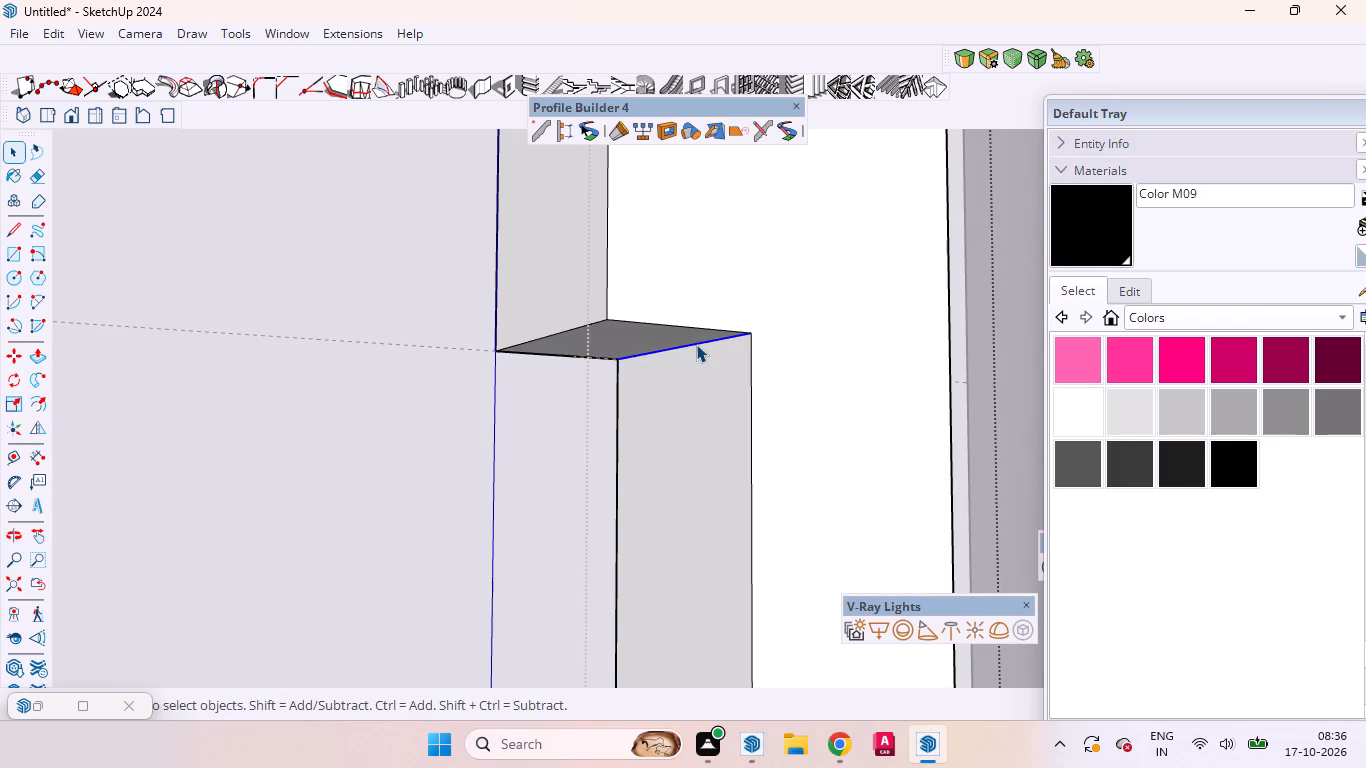
click(968, 58)
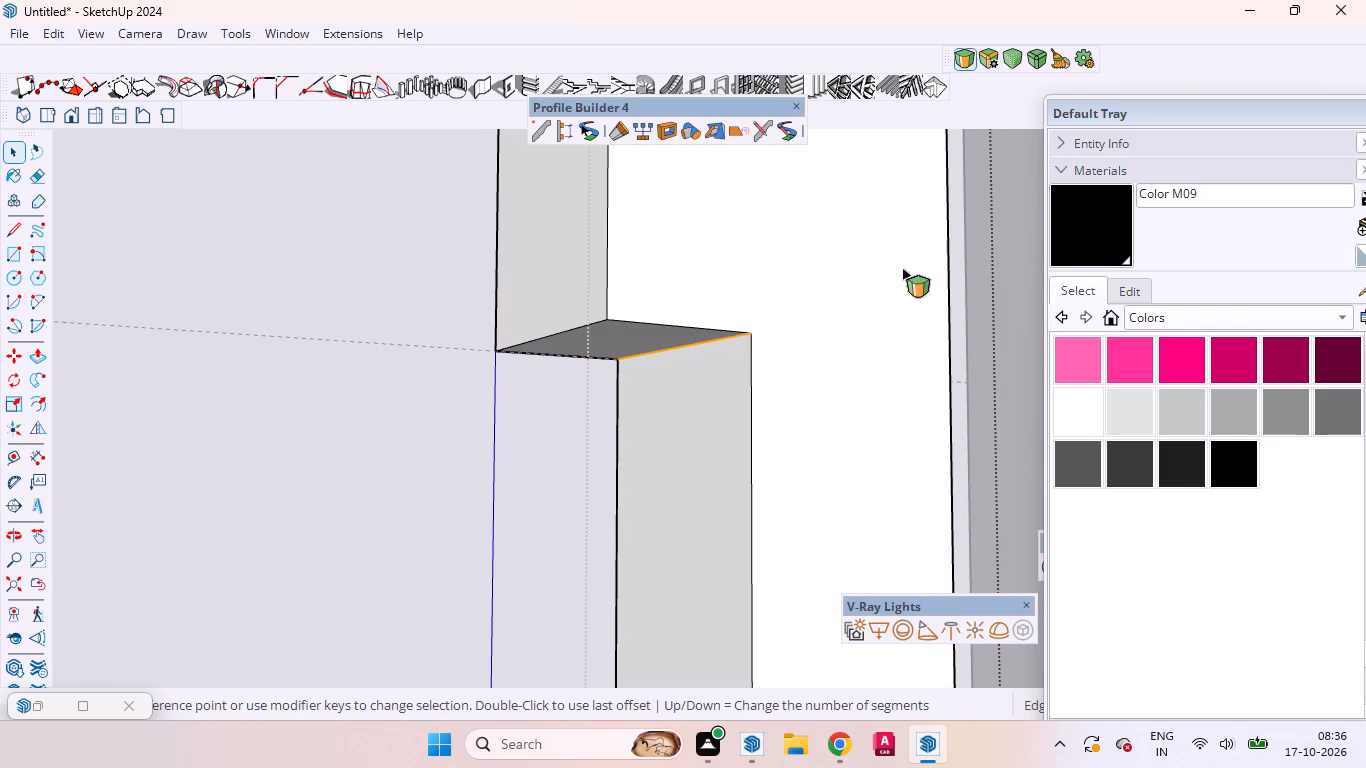
click(682, 353)
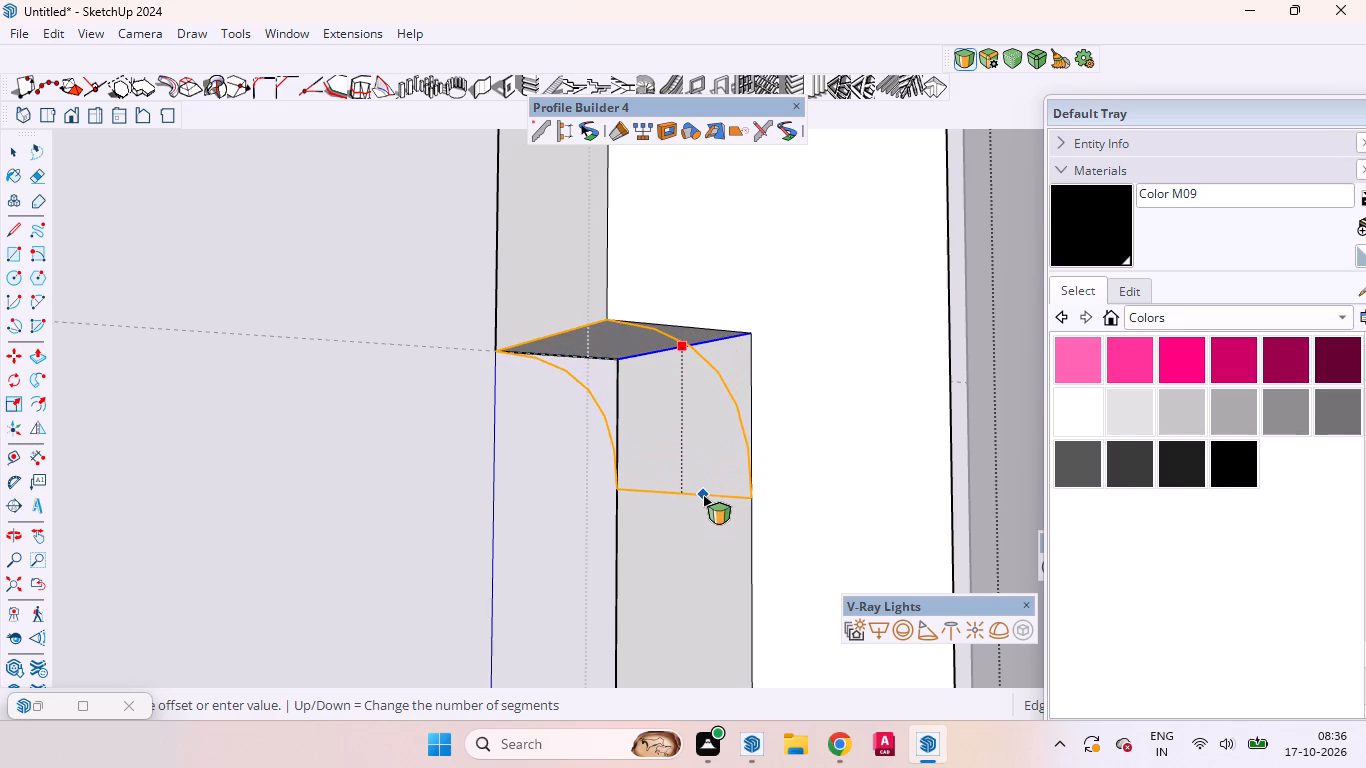
click(703, 495)
key(space)
Paint the front, top and both upper side faces of the first door's profile with black Color M09.
scroll(584, 472, down, 14)
scroll(548, 475, up, 1)
scroll(548, 475, down, 4)
middle_drag(766, 446, 593, 486)
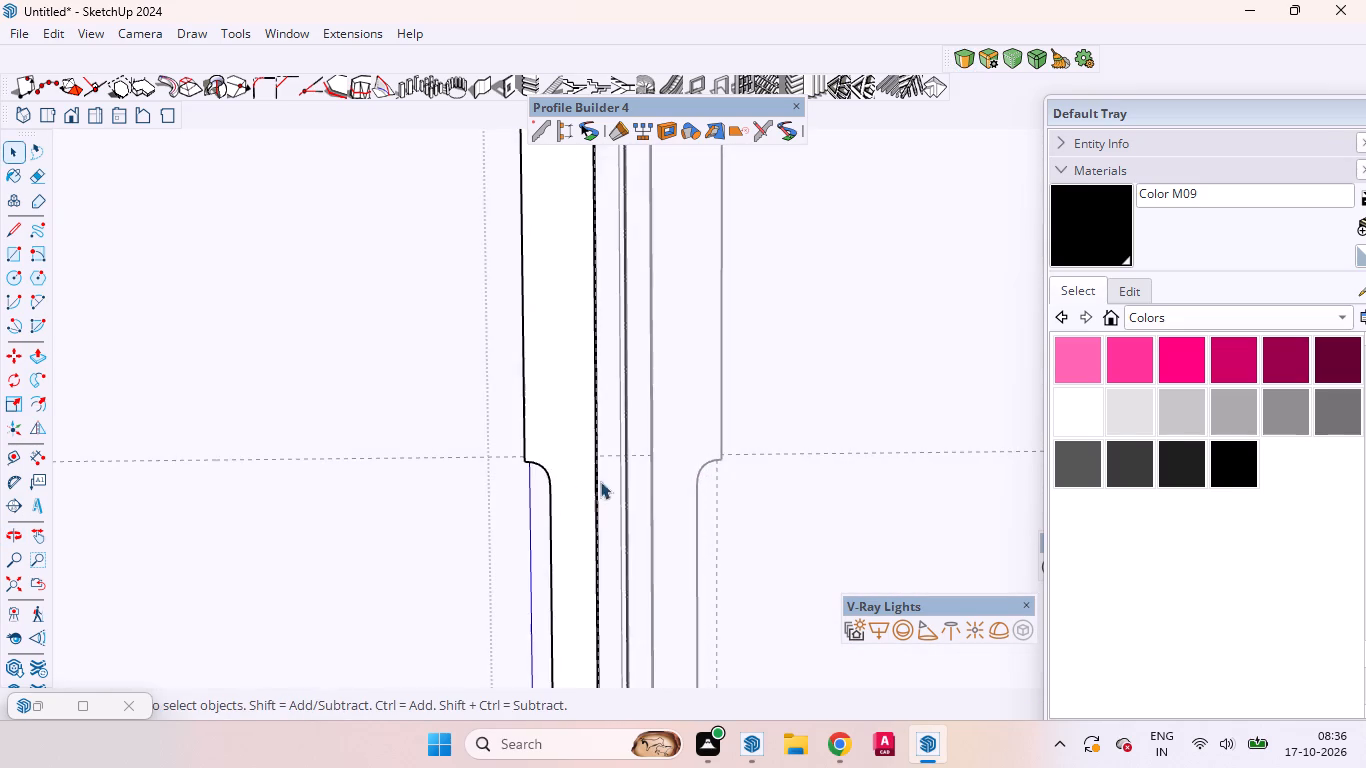
scroll(729, 495, down, 20)
scroll(729, 495, down, 4)
scroll(673, 502, up, 1)
scroll(673, 502, down, 14)
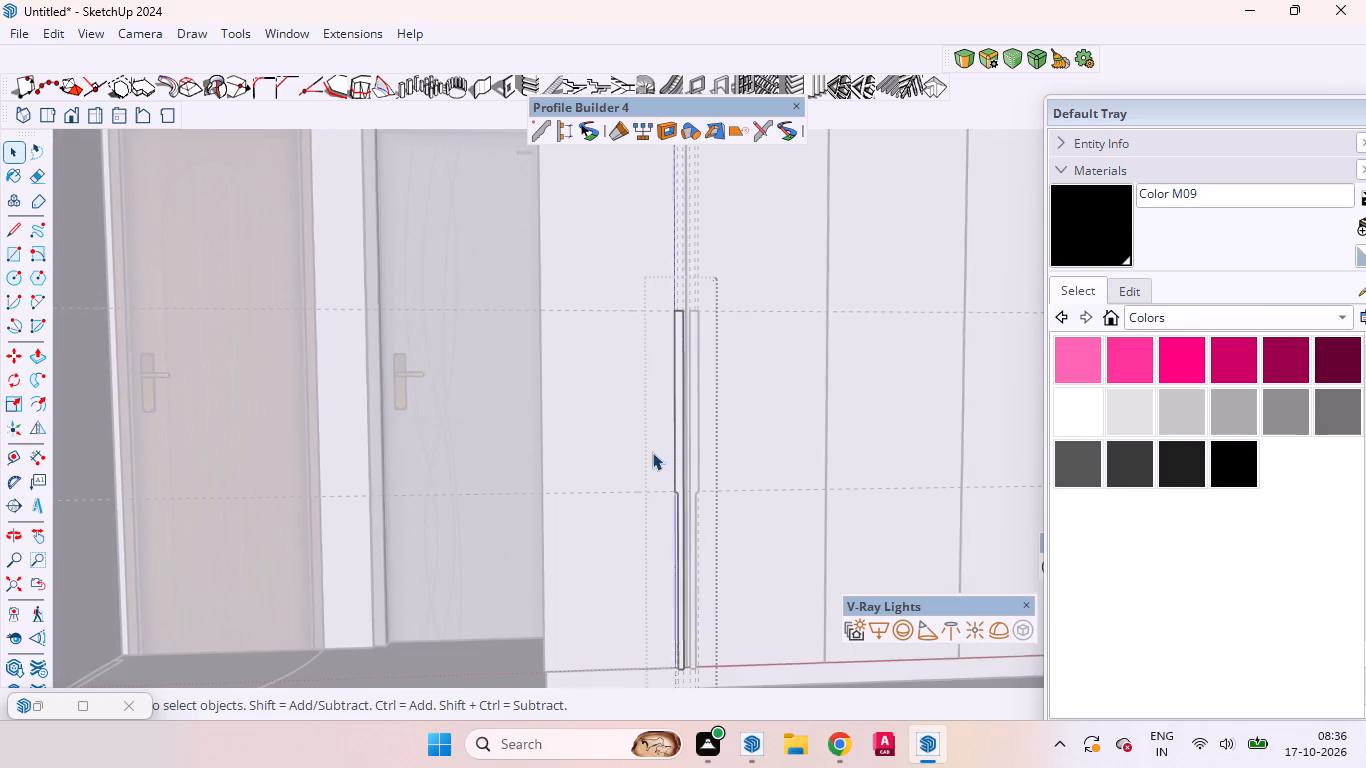
scroll(652, 452, down, 1)
scroll(812, 495, down, 9)
scroll(534, 536, up, 1)
scroll(534, 536, down, 1)
scroll(537, 535, up, 1)
scroll(542, 534, down, 7)
scroll(719, 411, up, 1)
scroll(769, 408, down, 14)
scroll(762, 433, up, 1)
scroll(760, 434, down, 20)
scroll(760, 434, down, 5)
scroll(690, 476, up, 1)
scroll(691, 476, down, 8)
scroll(695, 489, up, 1)
scroll(695, 491, down, 12)
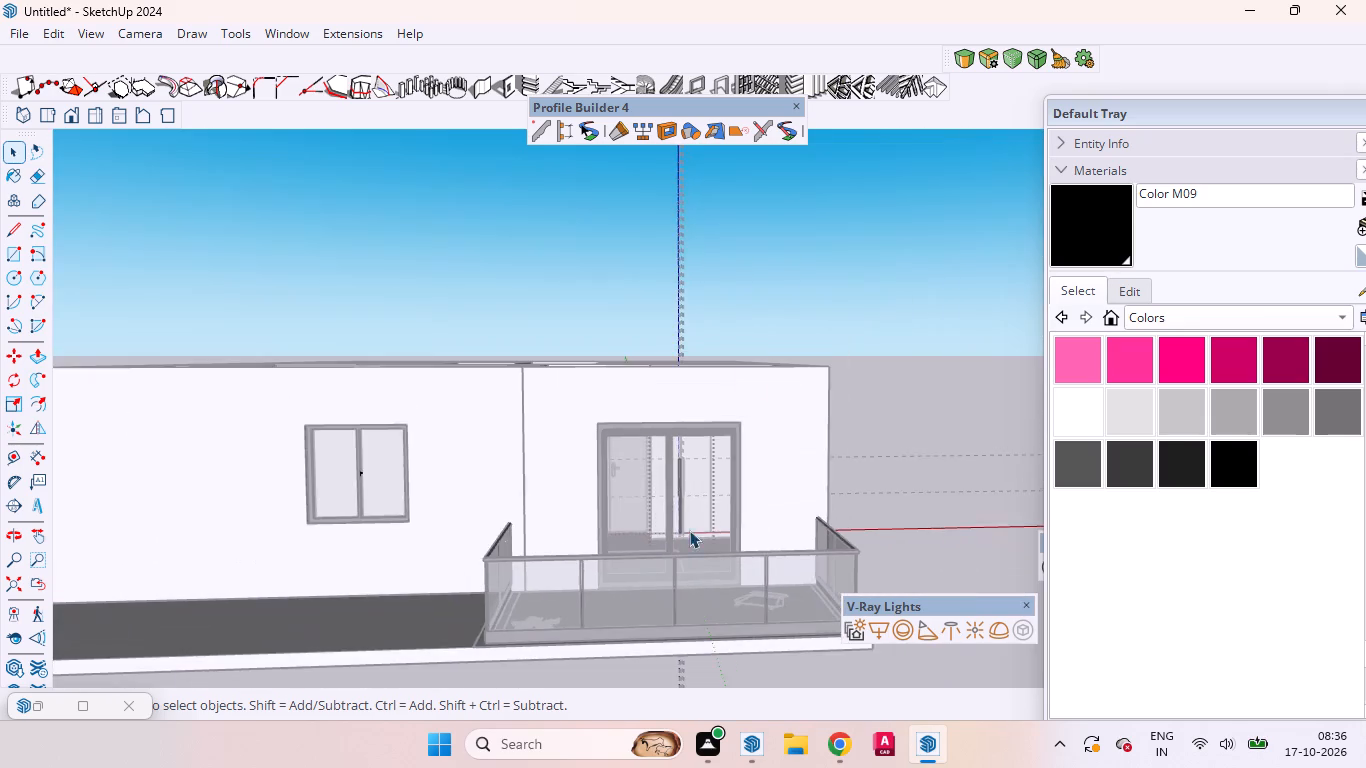
scroll(694, 295, up, 1)
middle_drag(691, 310, 742, 521)
scroll(685, 509, up, 11)
scroll(694, 488, down, 2)
scroll(694, 488, up, 5)
scroll(695, 482, down, 3)
scroll(695, 482, up, 4)
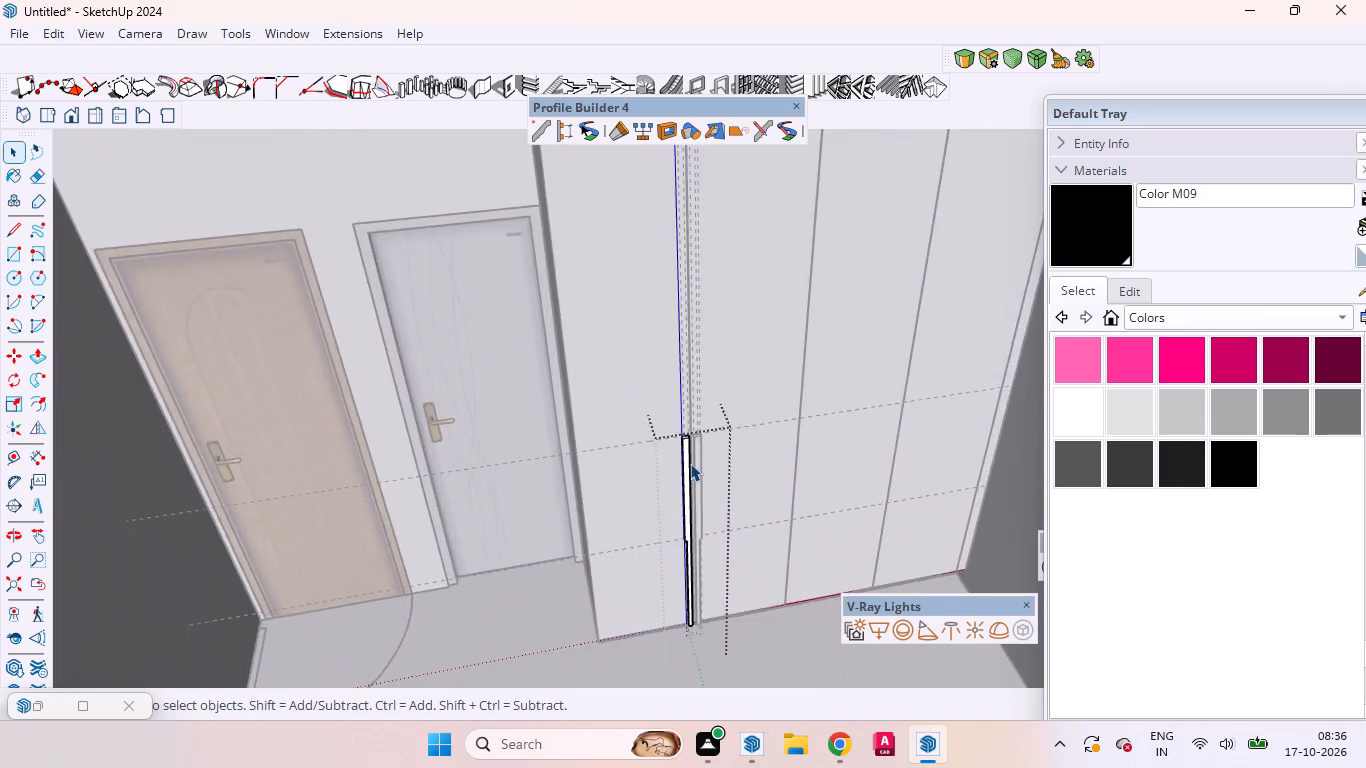
scroll(690, 463, up, 9)
click(680, 396)
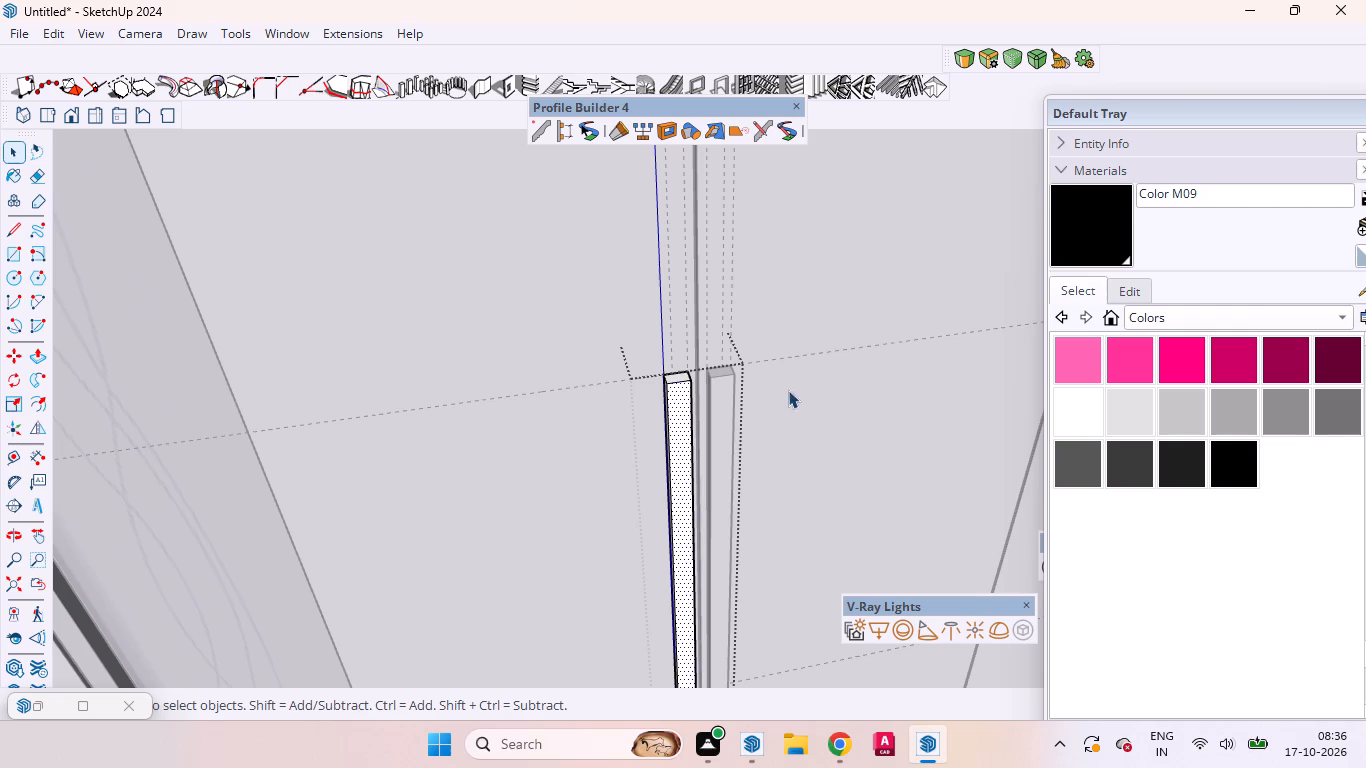
click(1081, 228)
scroll(679, 394, up, 4)
scroll(679, 394, down, 2)
scroll(679, 394, up, 2)
scroll(678, 393, down, 1)
click(687, 395)
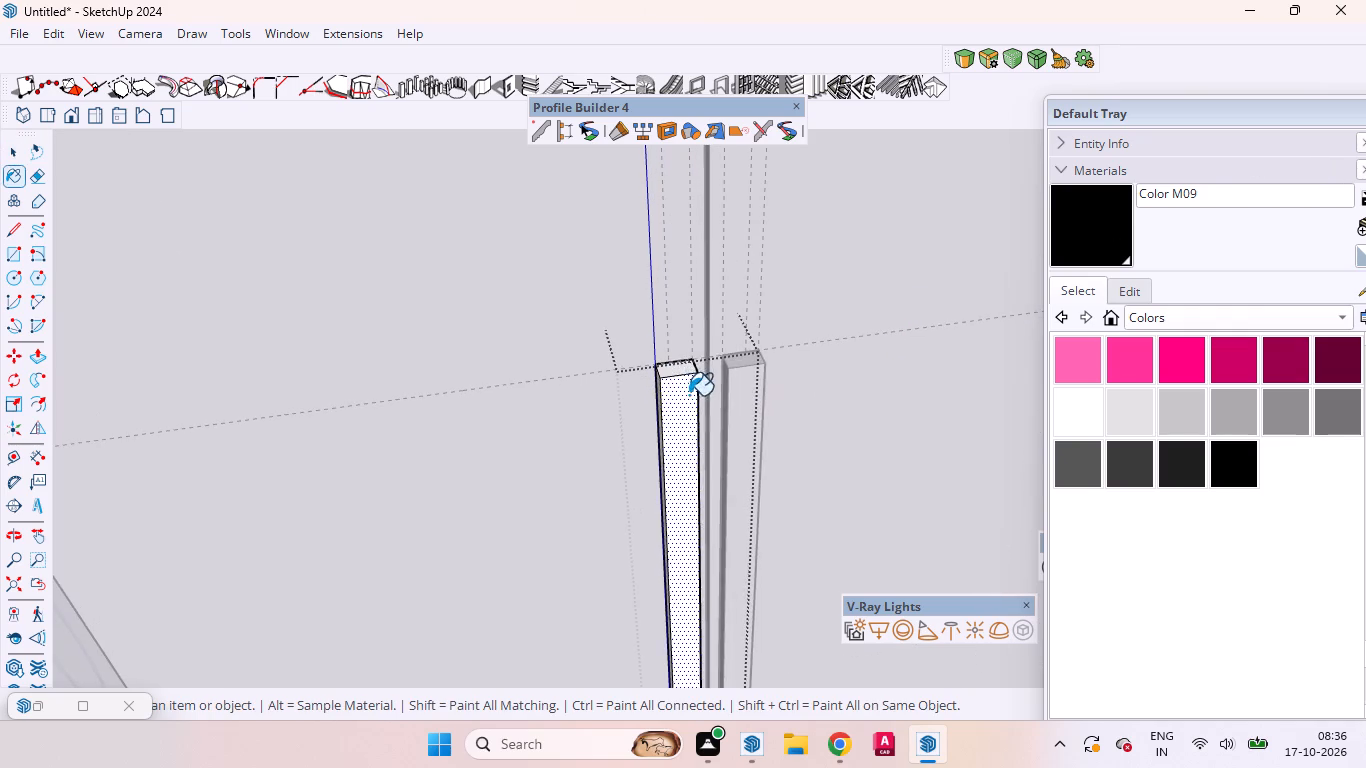
scroll(676, 364, up, 6)
scroll(676, 377, down, 1)
scroll(676, 377, up, 1)
scroll(676, 377, down, 4)
scroll(676, 377, up, 1)
scroll(675, 377, down, 1)
click(673, 373)
middle_drag(634, 423, 756, 398)
scroll(756, 397, up, 1)
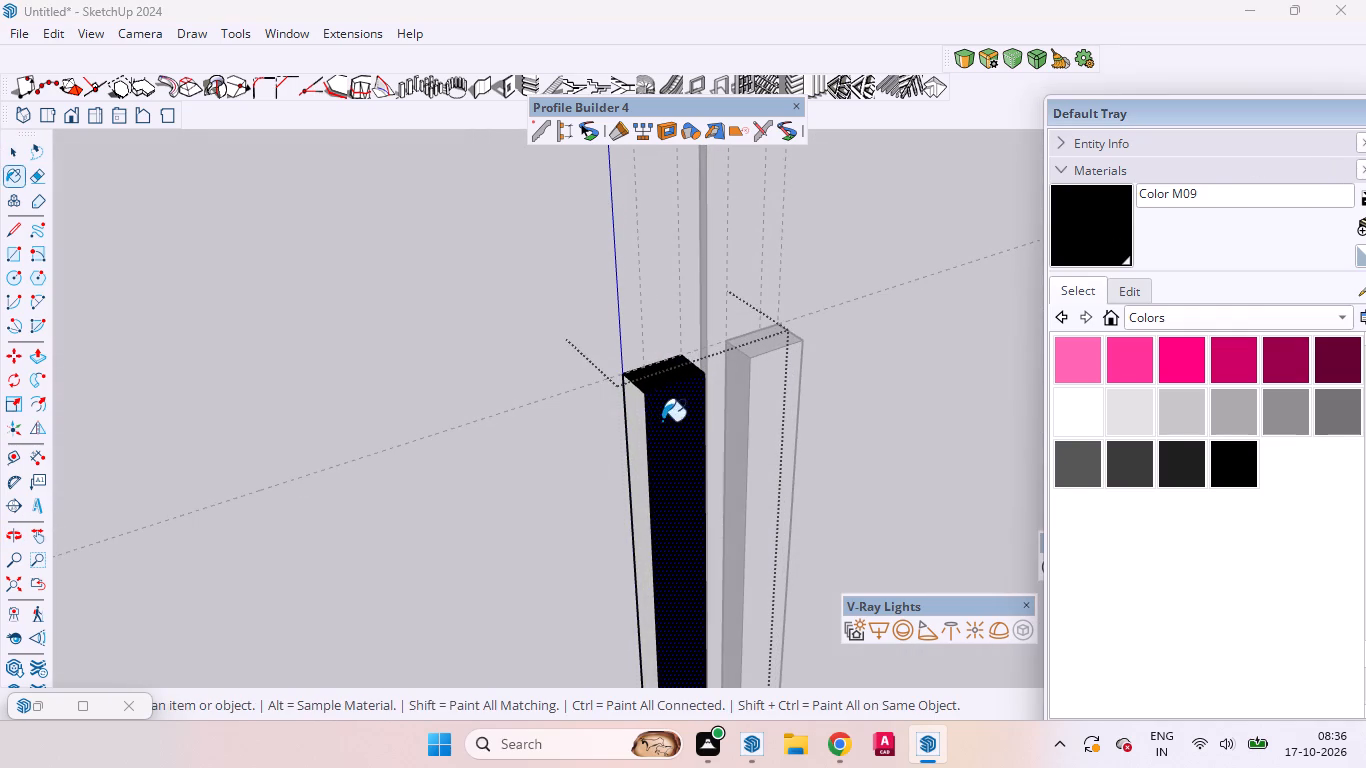
click(635, 432)
middle_drag(751, 416, 354, 435)
scroll(736, 382, up, 4)
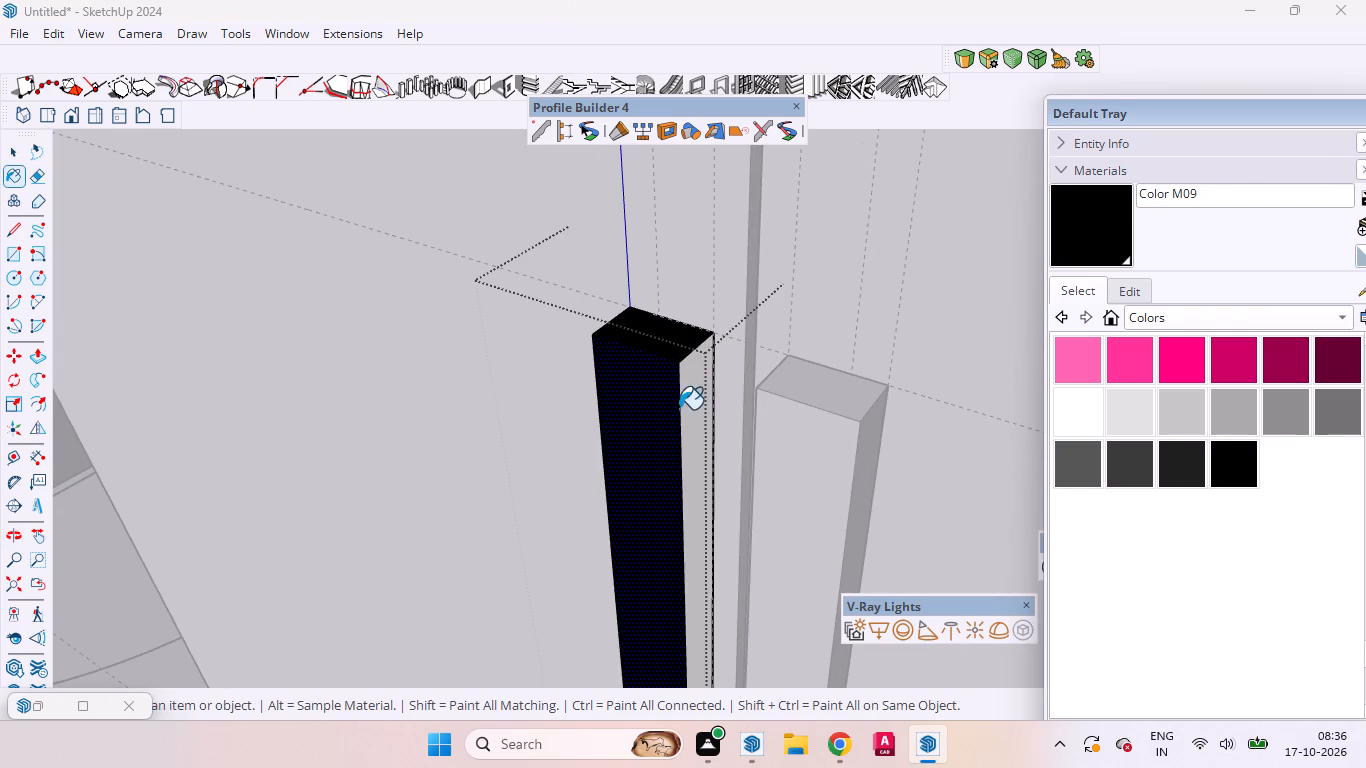
click(710, 407)
Paint the rounded step with its lower side face and the bottom face of the first door's profile with Color M09.
scroll(823, 271, down, 7)
scroll(846, 203, up, 1)
scroll(849, 202, down, 7)
scroll(893, 220, up, 1)
scroll(893, 228, down, 4)
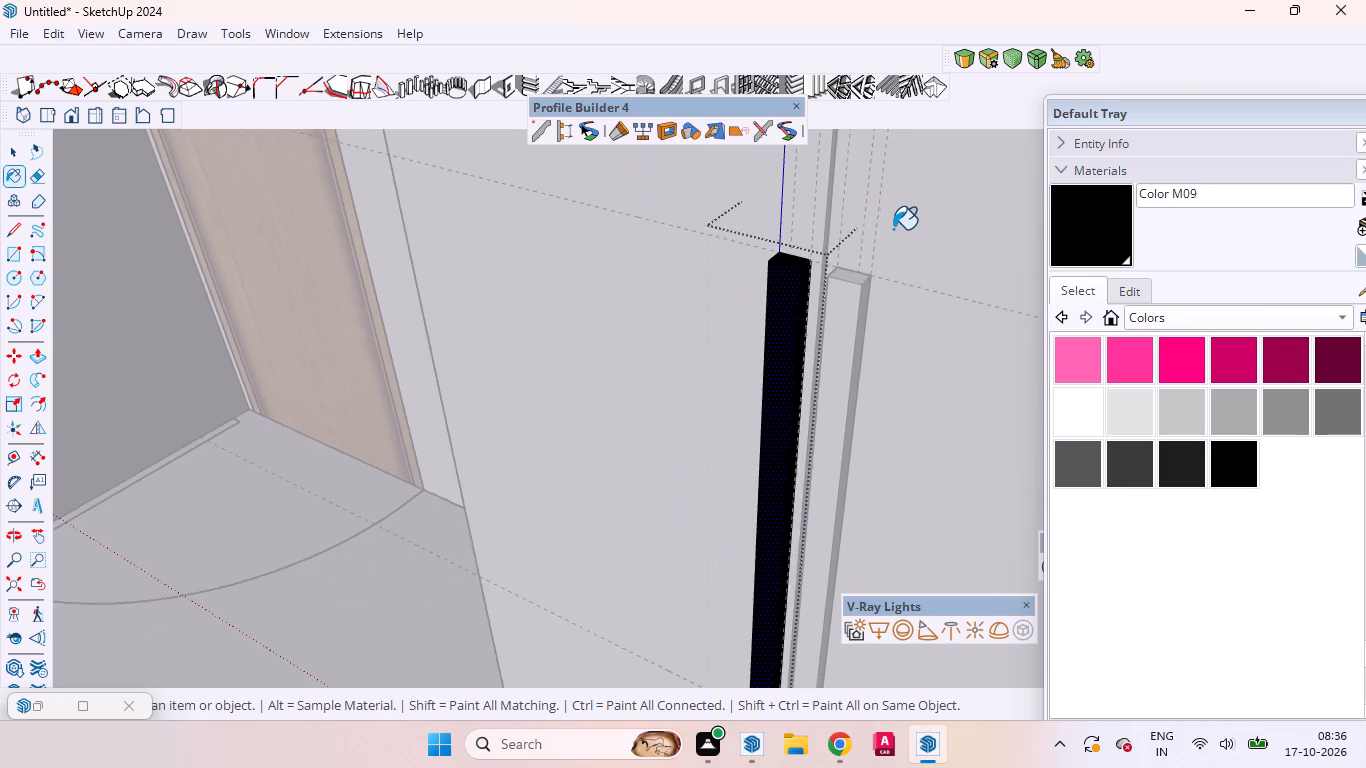
scroll(893, 229, down, 7)
scroll(777, 615, up, 16)
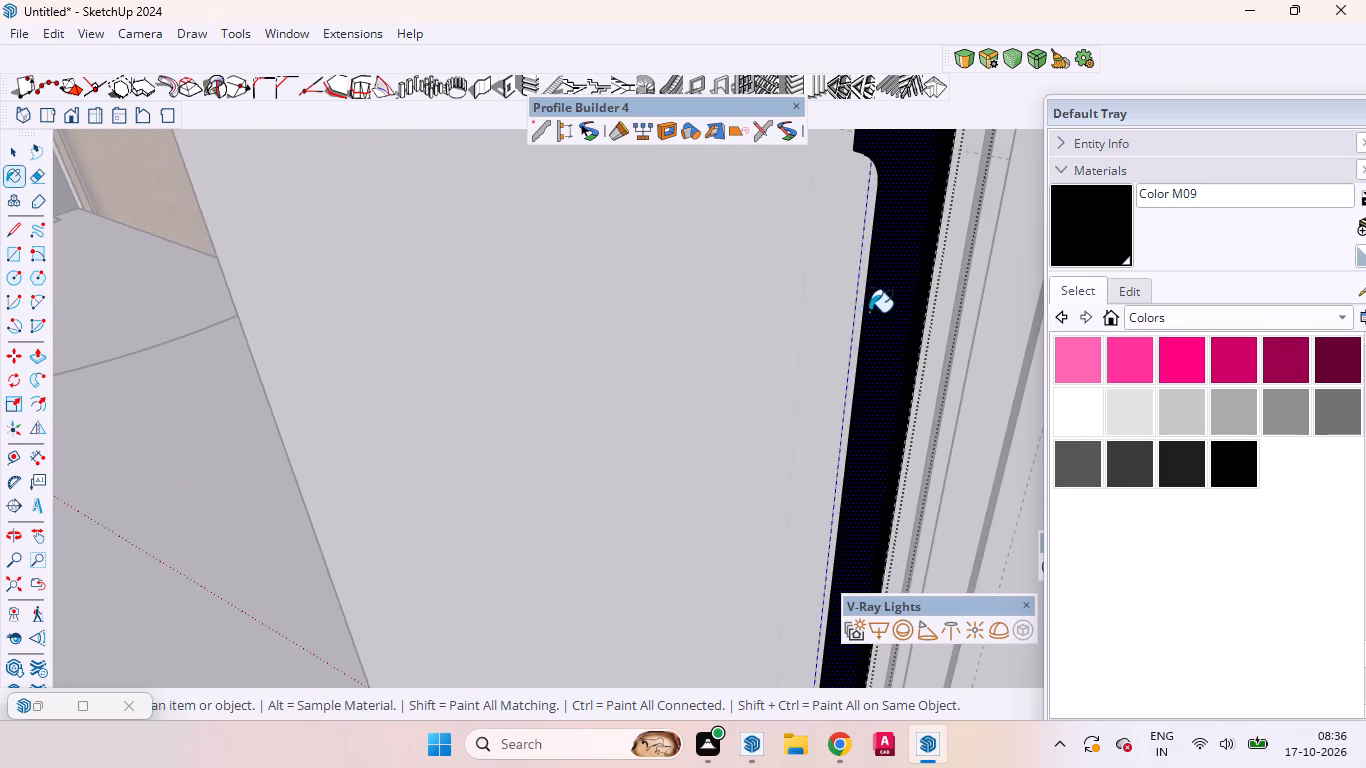
middle_drag(875, 314, 1111, 336)
scroll(736, 533, down, 6)
scroll(762, 314, up, 13)
scroll(789, 357, down, 3)
scroll(790, 356, up, 4)
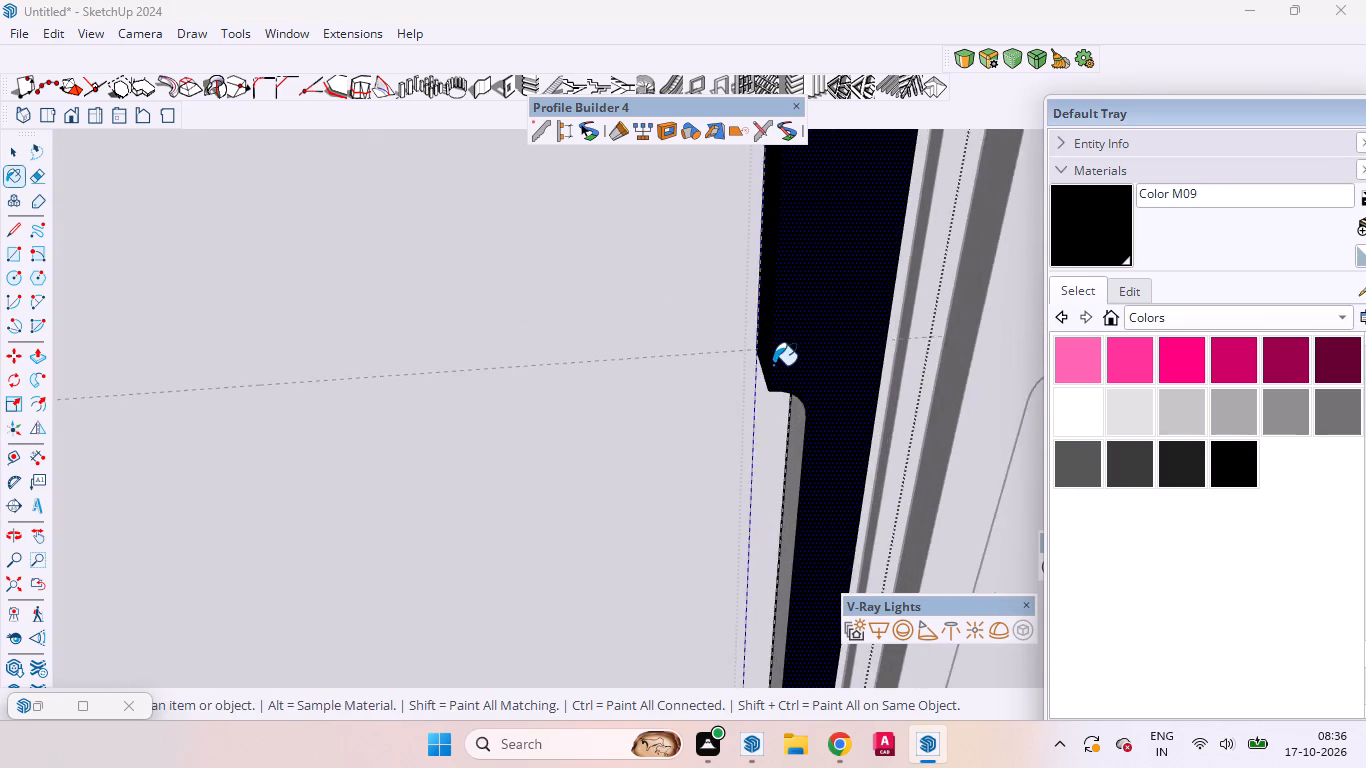
scroll(773, 365, up, 2)
middle_drag(784, 441, 880, 274)
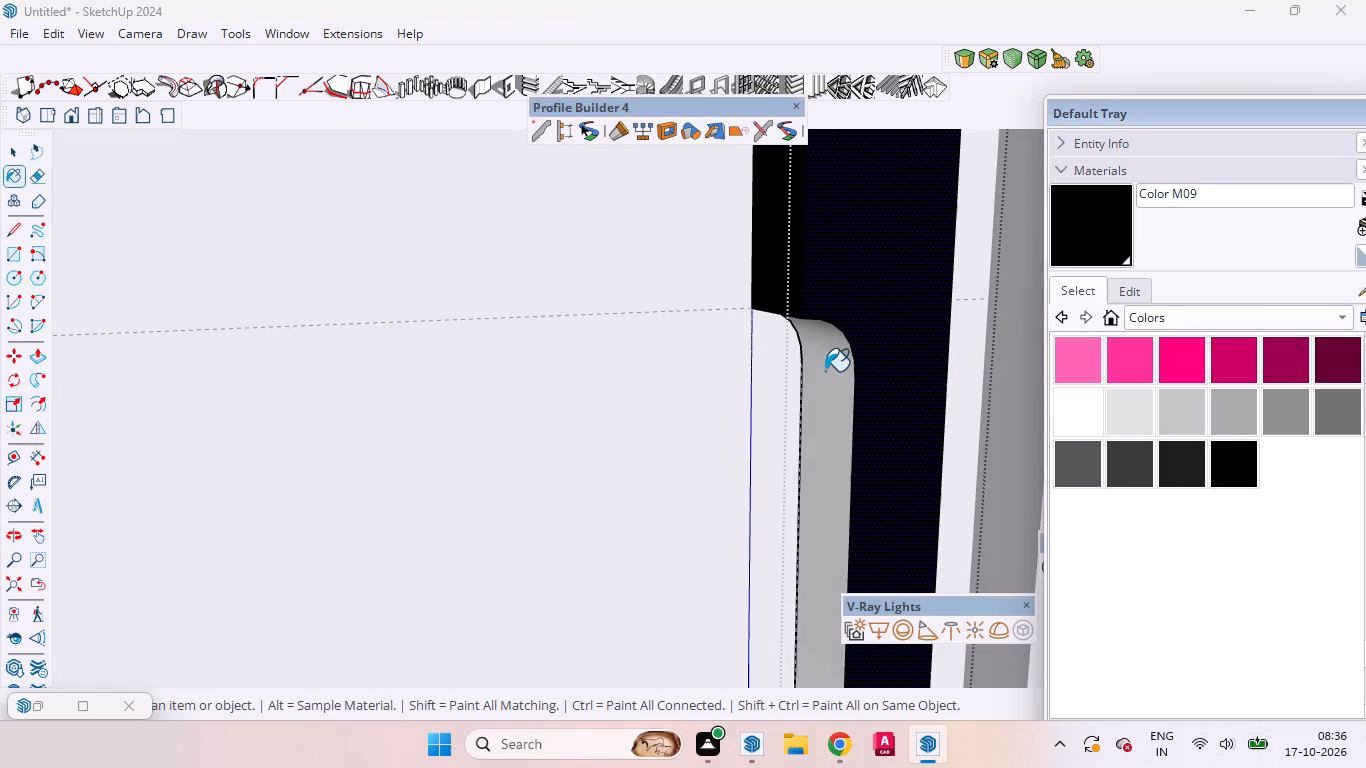
click(826, 371)
scroll(743, 405, down, 10)
scroll(730, 336, up, 1)
scroll(730, 334, down, 10)
scroll(729, 264, up, 1)
scroll(729, 264, down, 2)
scroll(729, 264, up, 1)
scroll(730, 264, down, 6)
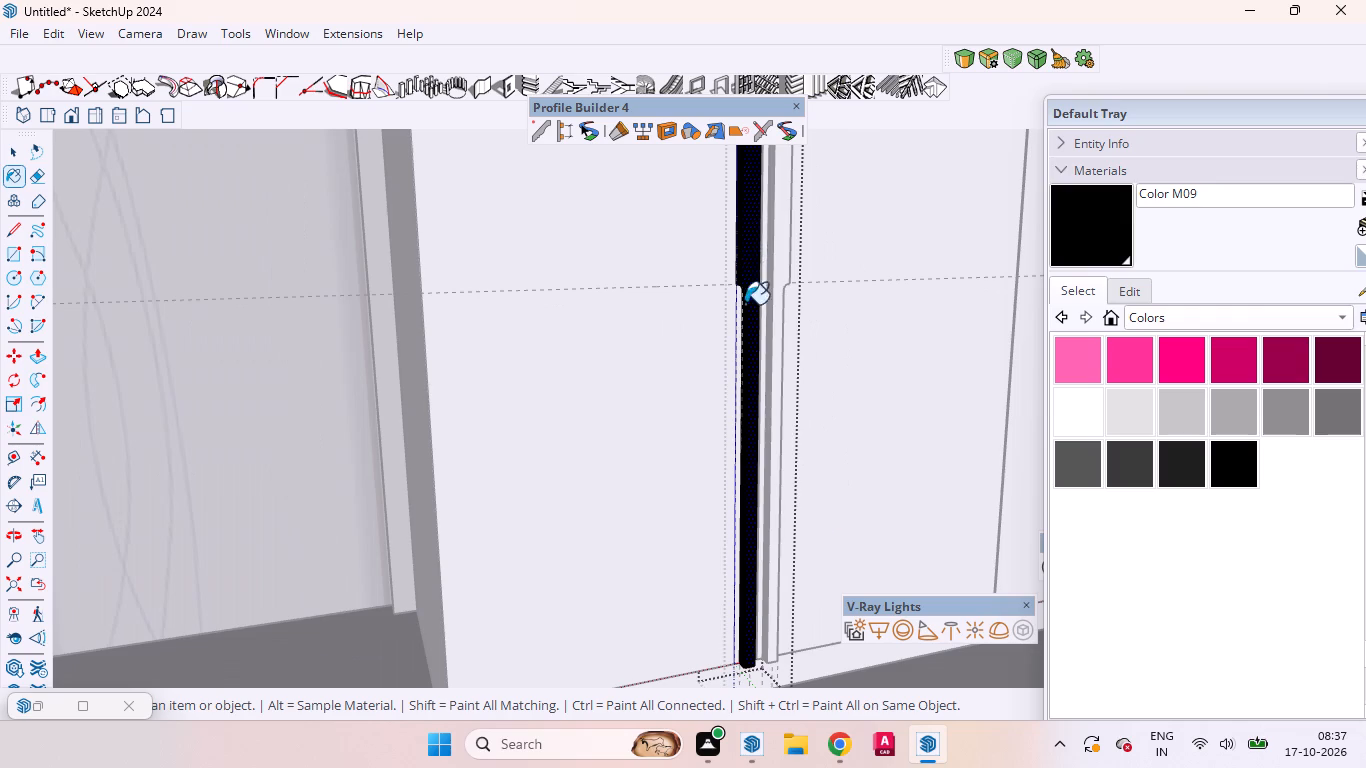
scroll(775, 716, up, 6)
scroll(763, 748, down, 1)
scroll(765, 677, up, 8)
scroll(757, 690, down, 1)
scroll(757, 690, up, 2)
scroll(756, 690, down, 1)
scroll(756, 689, up, 13)
scroll(735, 665, down, 2)
scroll(735, 665, up, 2)
scroll(735, 665, down, 1)
scroll(735, 665, up, 1)
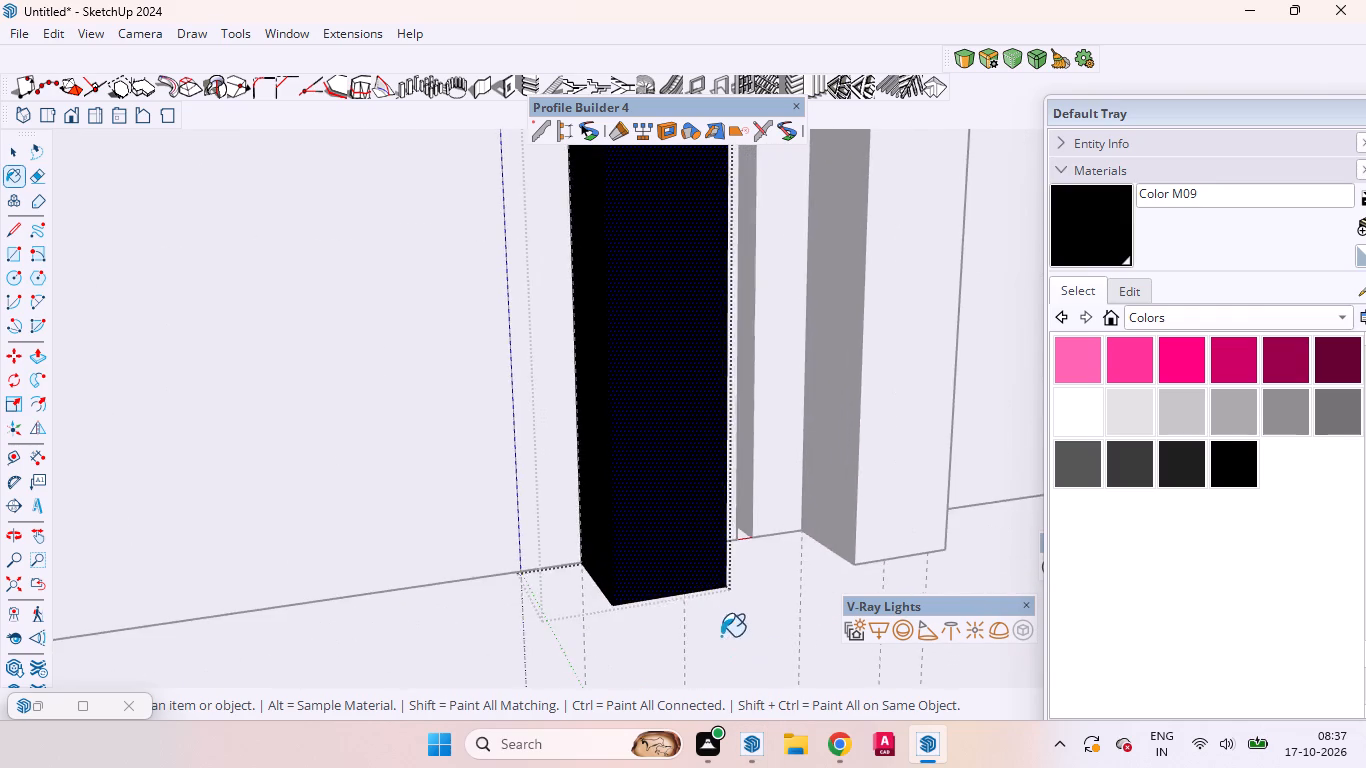
middle_drag(666, 627, 654, 355)
scroll(678, 462, up, 1)
click(626, 510)
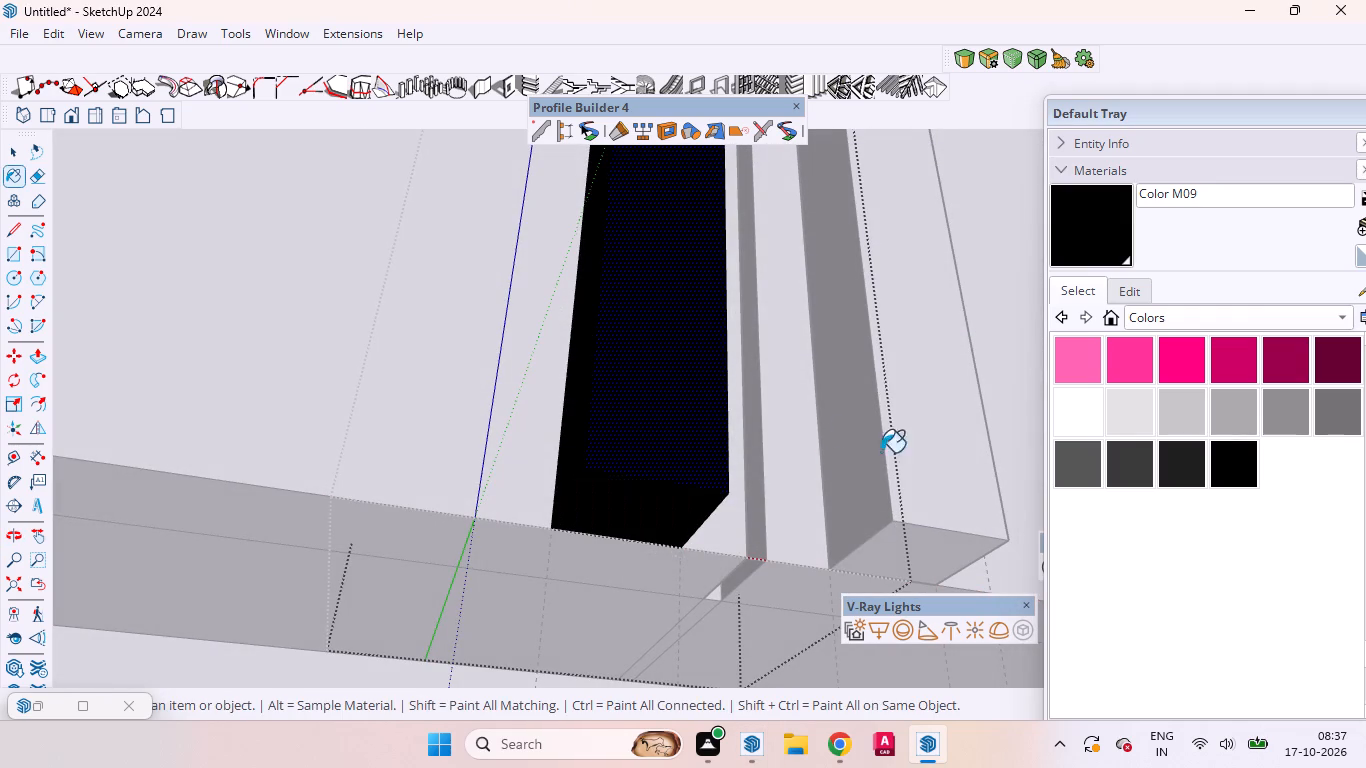
Leave the first door's profile group and paint the whole second door's profile group with Color M09.
click(923, 439)
click(925, 431)
key(space)
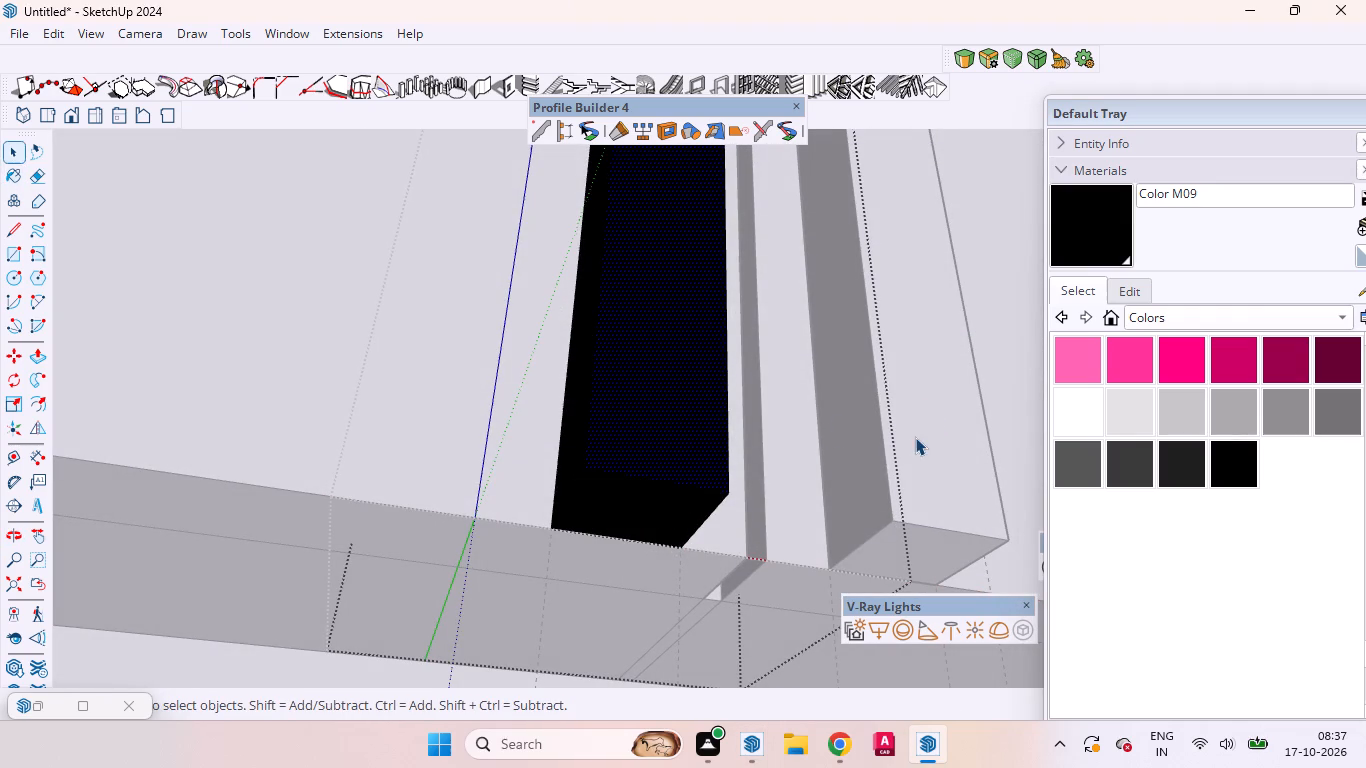
drag(907, 433, 920, 447)
click(936, 358)
click(929, 362)
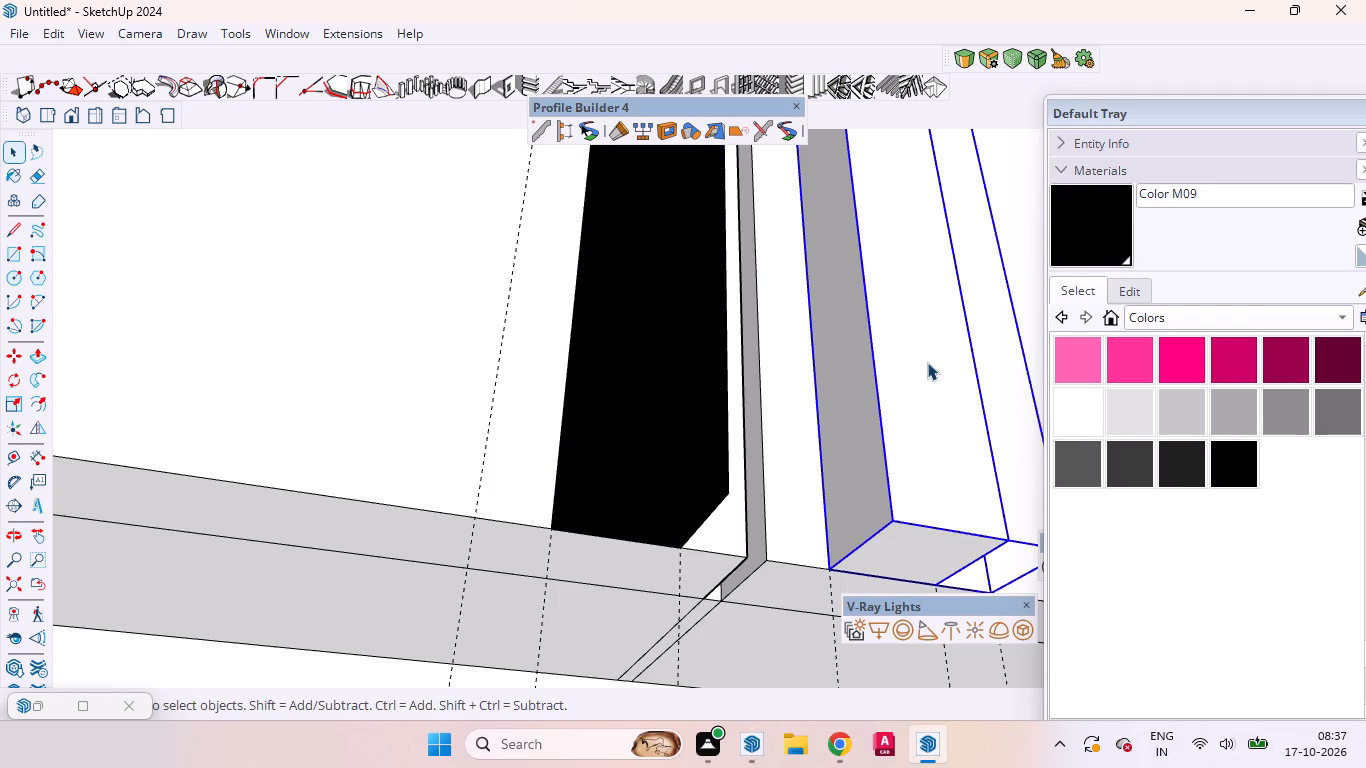
click(1077, 224)
click(893, 409)
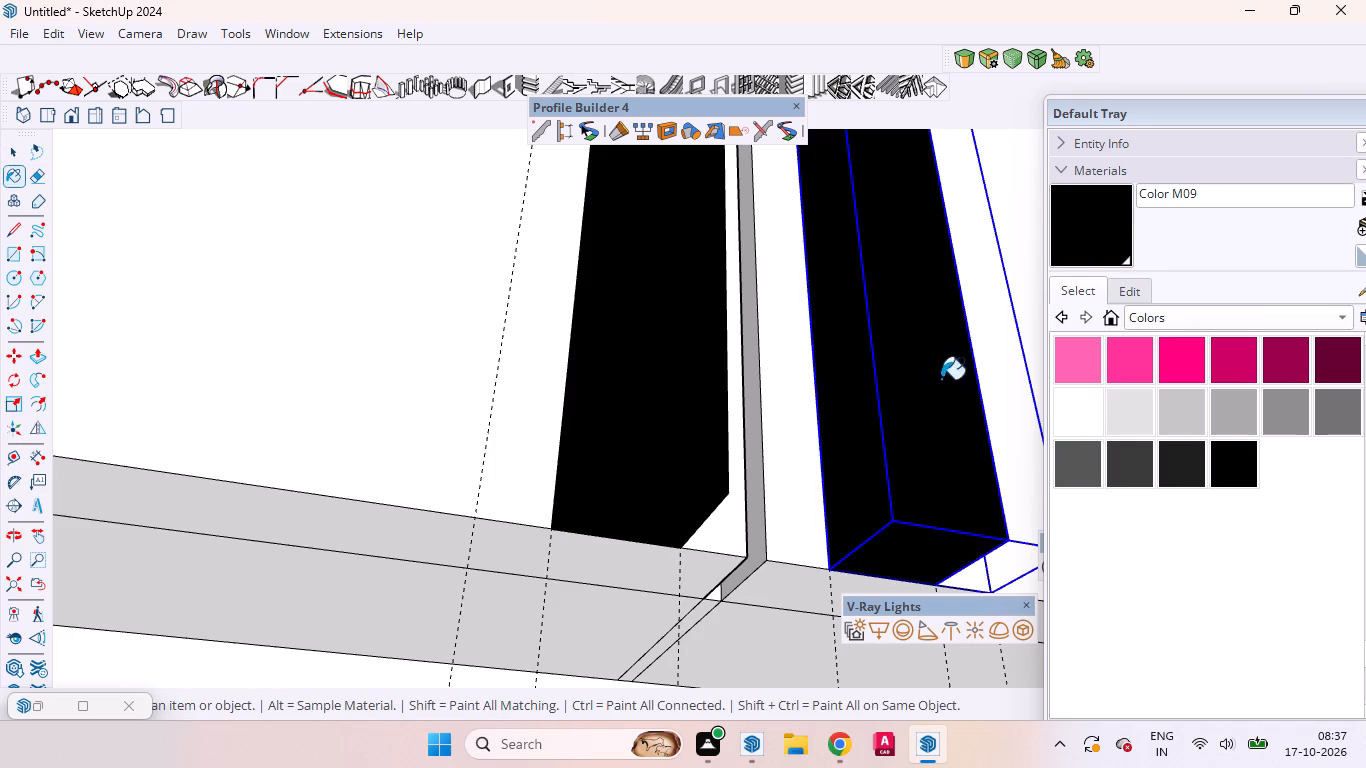
scroll(941, 387, down, 7)
key(space)
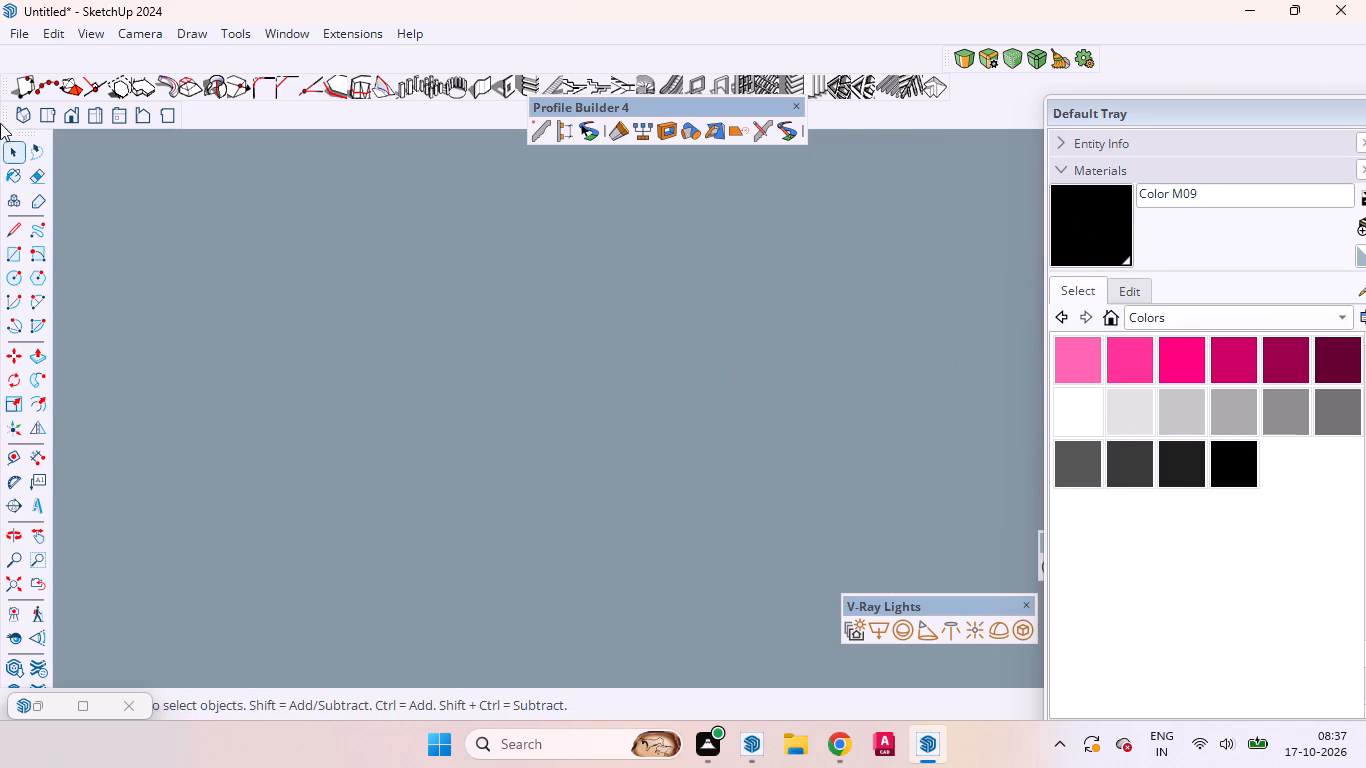
Delete the vertical guide lines at the bedroom wardrobe's door gap from an overall view of the apartment.
click(43, 106)
scroll(351, 274, down, 3)
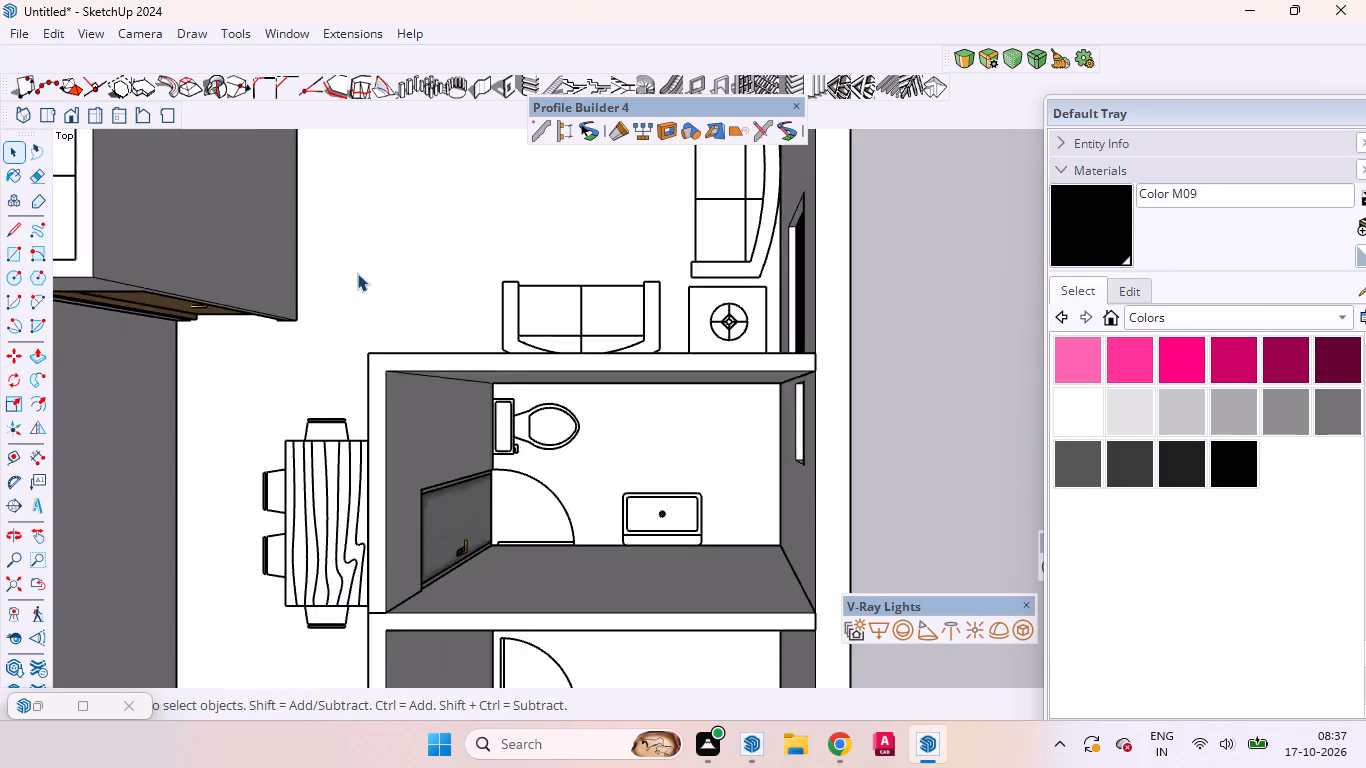
scroll(357, 273, down, 10)
scroll(482, 227, up, 1)
scroll(490, 232, down, 1)
scroll(491, 232, up, 1)
scroll(500, 234, down, 5)
scroll(581, 249, up, 3)
scroll(584, 249, down, 3)
click(691, 489)
scroll(429, 430, up, 6)
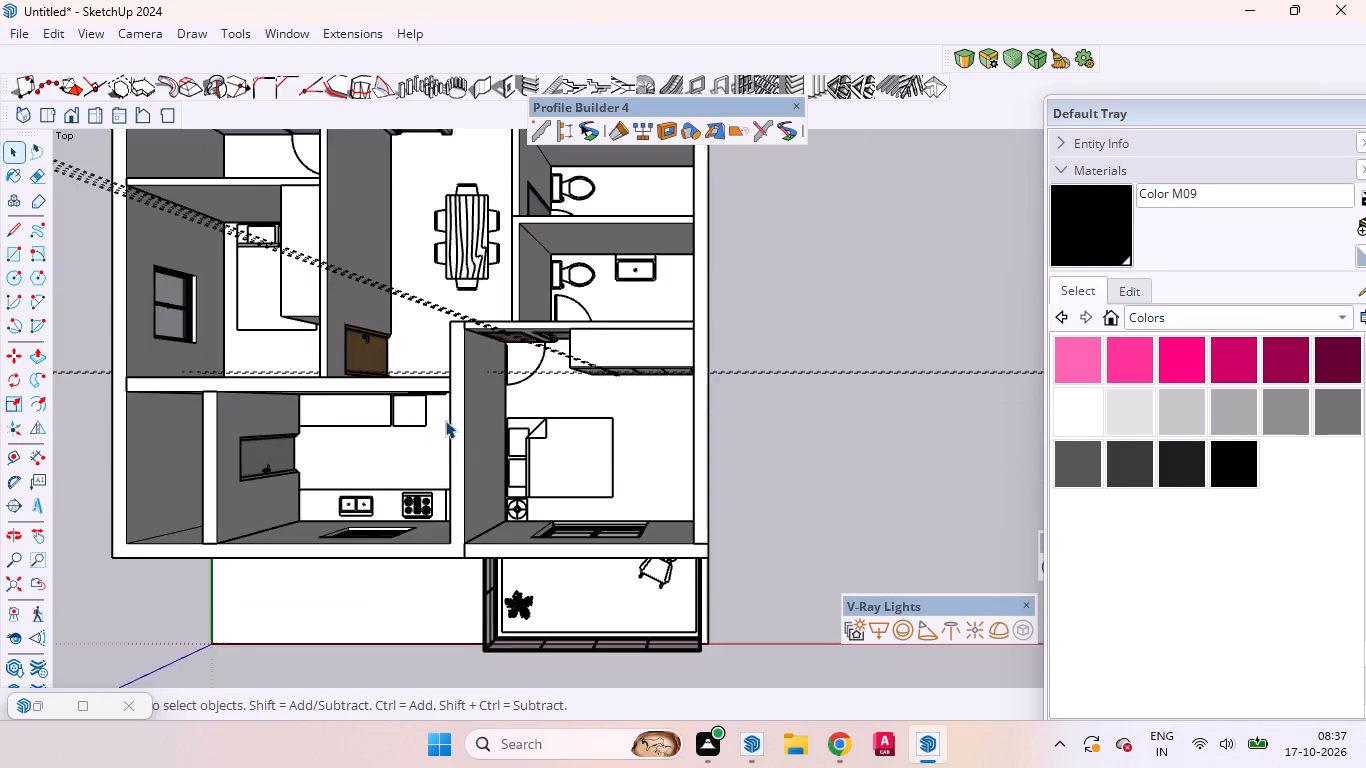
middle_drag(441, 450, 524, 153)
scroll(544, 252, up, 5)
scroll(571, 279, down, 3)
scroll(600, 353, up, 1)
scroll(598, 363, down, 2)
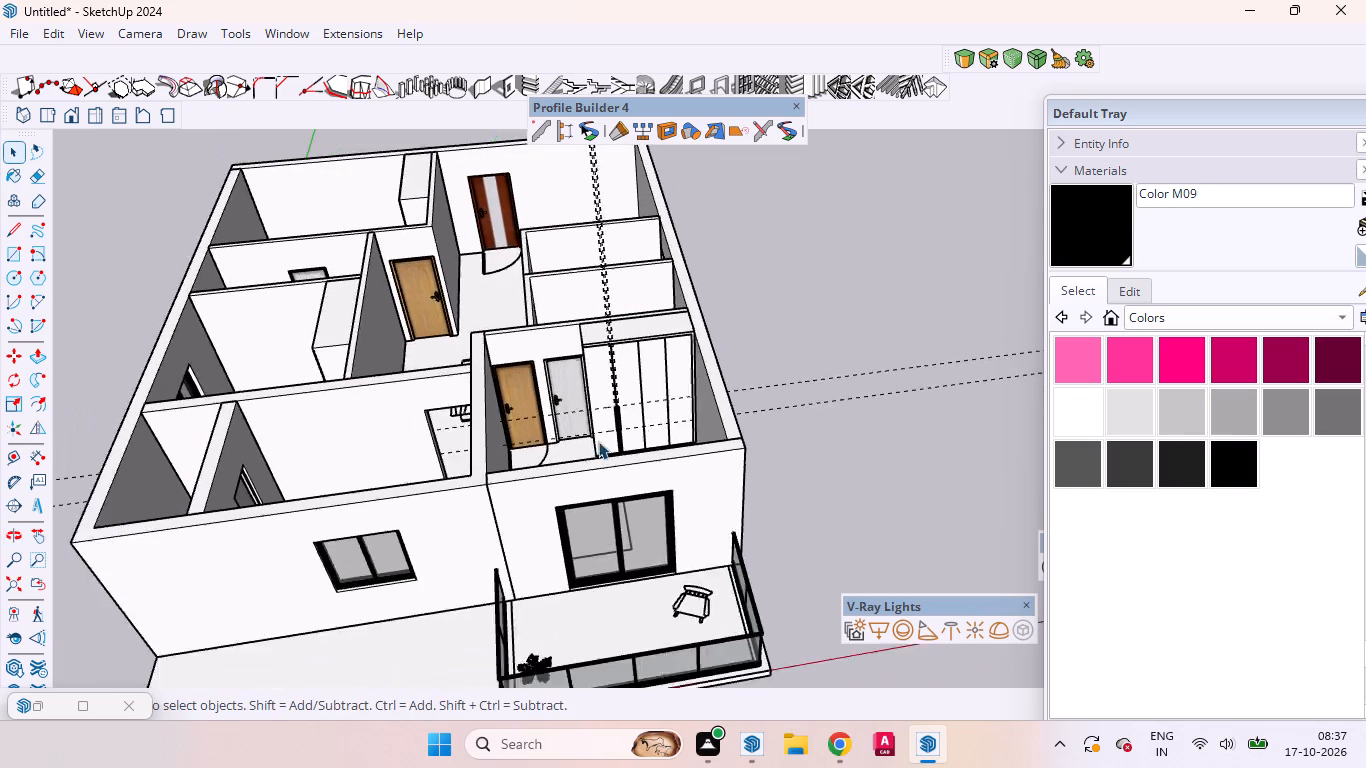
scroll(598, 441, down, 9)
scroll(589, 579, up, 3)
scroll(590, 584, down, 5)
drag(646, 216, 423, 135)
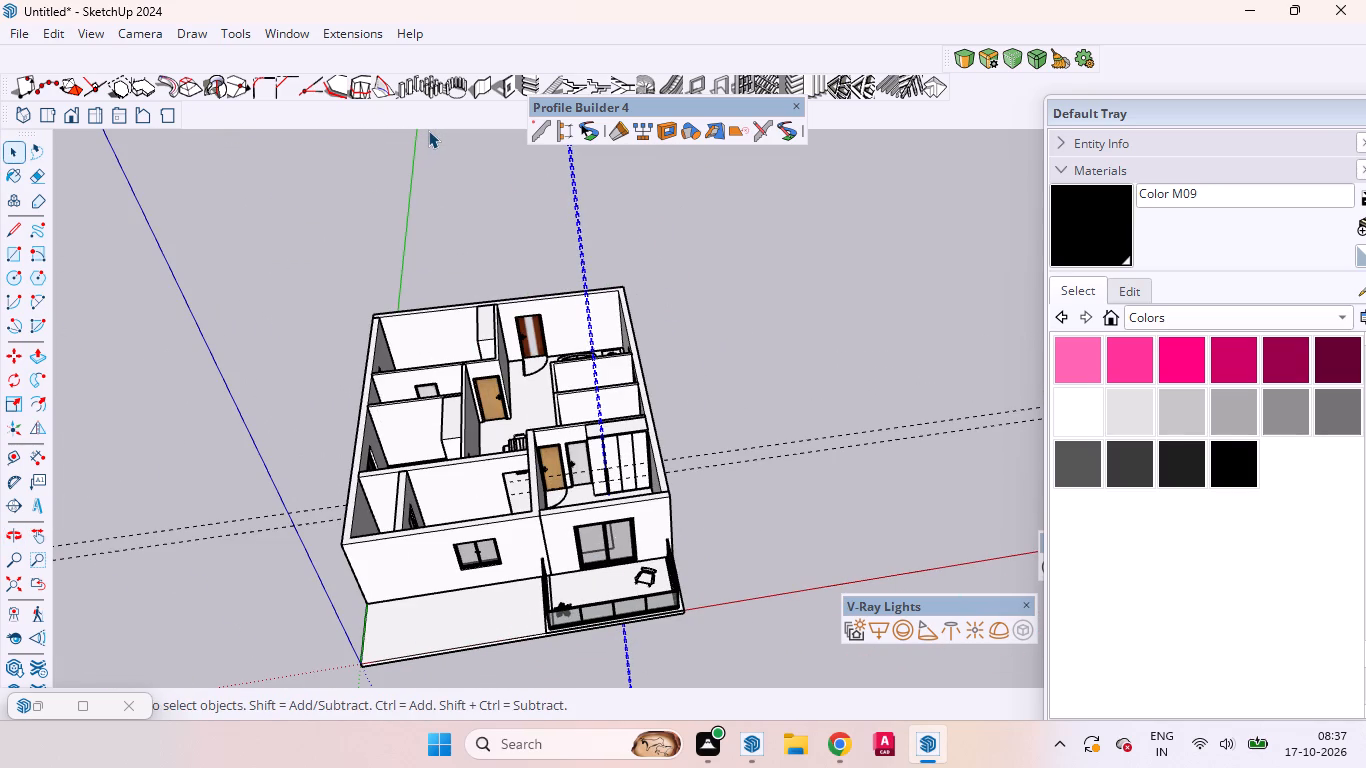
key(Delete)
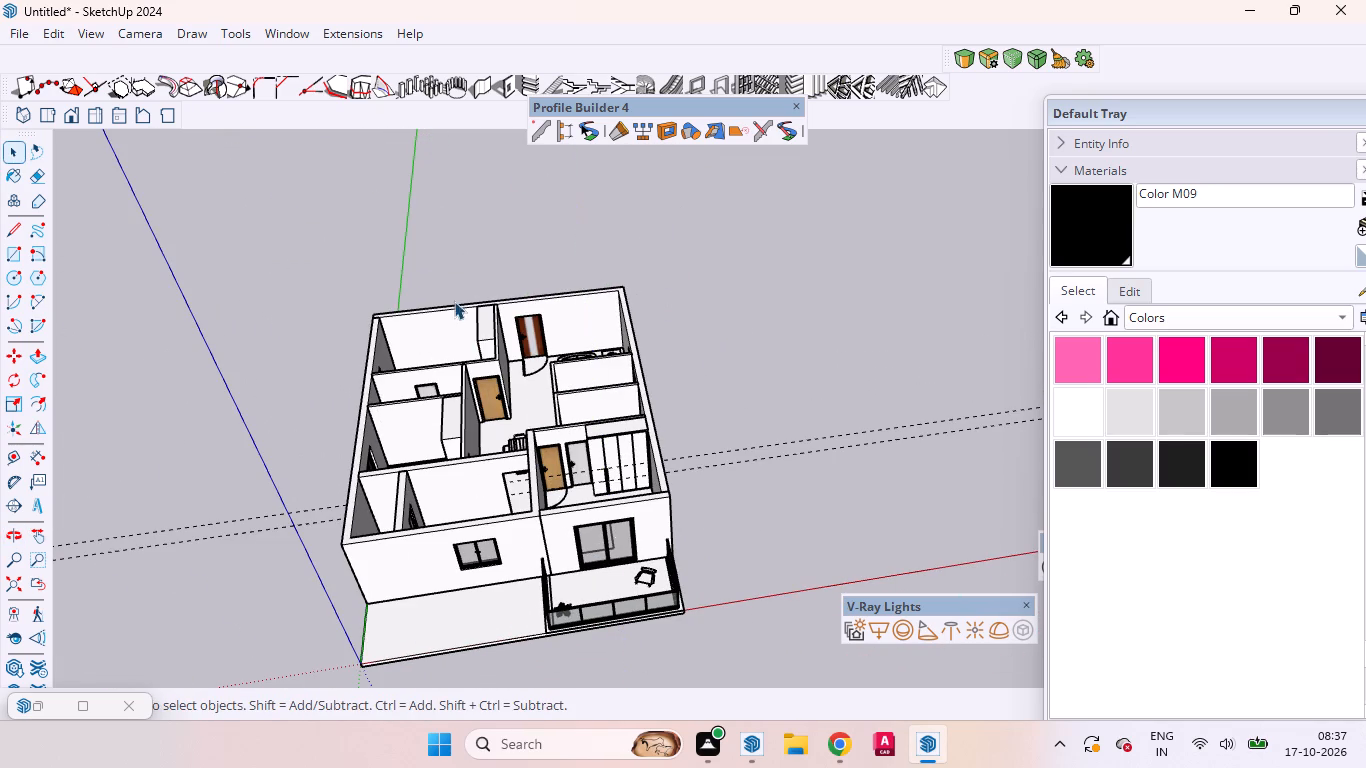
Delete the two remaining horizontal guide lines that run across the apartment.
drag(945, 500, 846, 372)
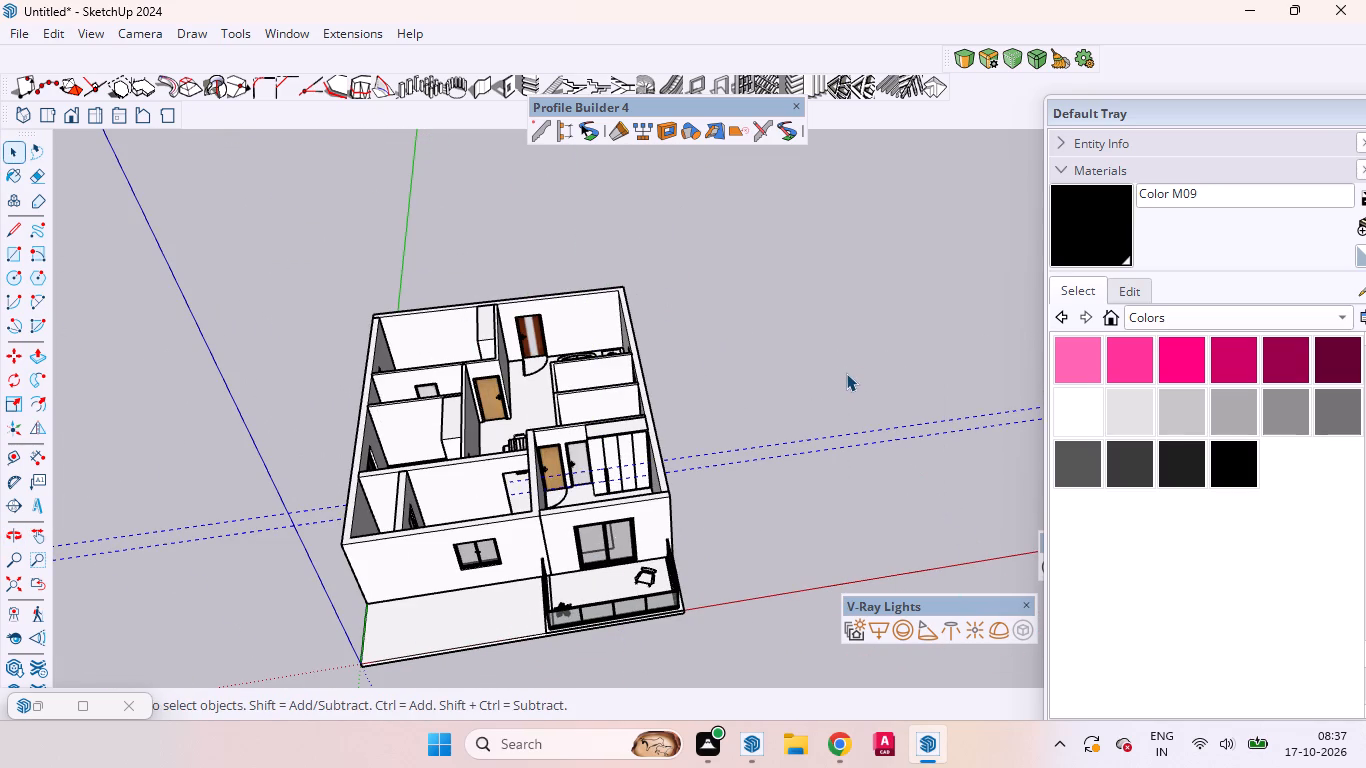
key(Delete)
Examine the black profile pair and the bedroom wardrobe's door fronts from close up and from several angles.
scroll(629, 473, up, 4)
scroll(595, 502, down, 2)
scroll(595, 502, up, 6)
scroll(595, 473, down, 1)
scroll(595, 471, up, 4)
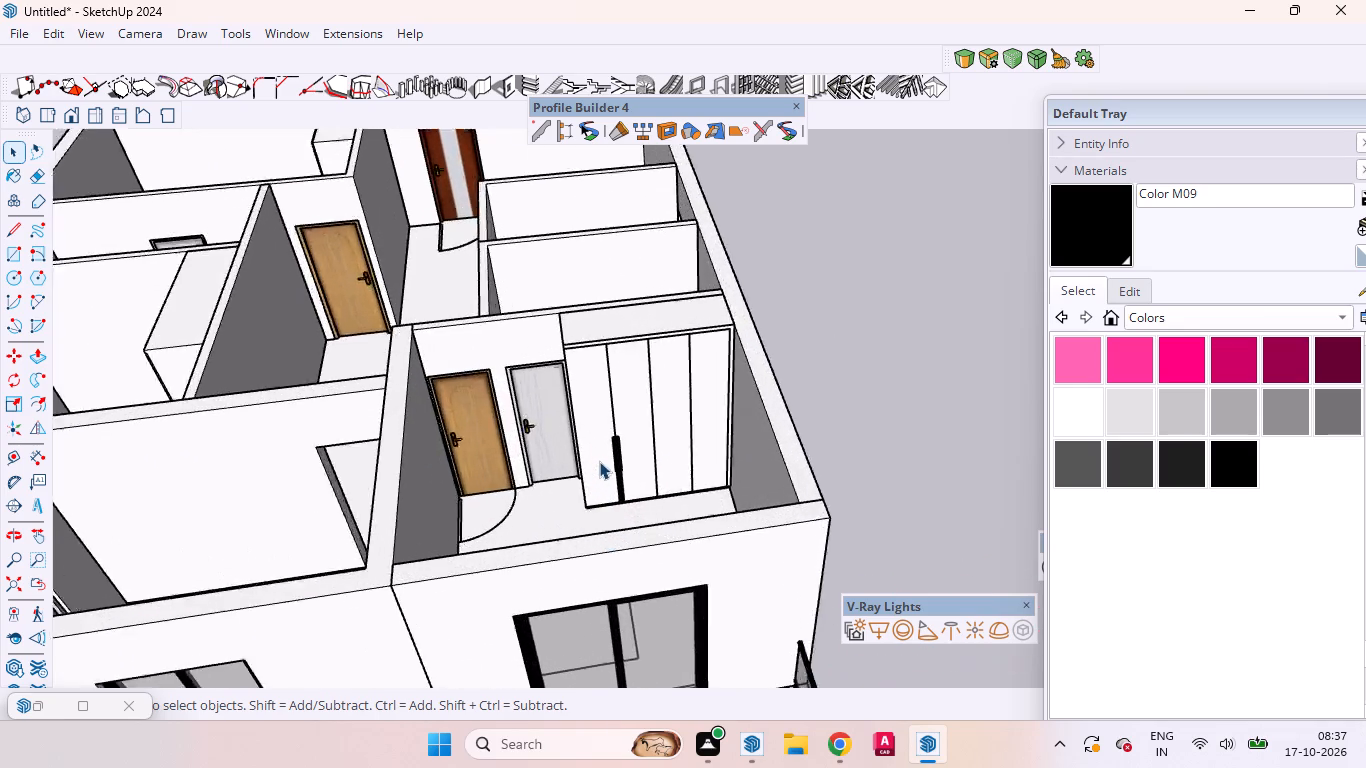
scroll(599, 461, up, 16)
middle_drag(653, 528, 621, 497)
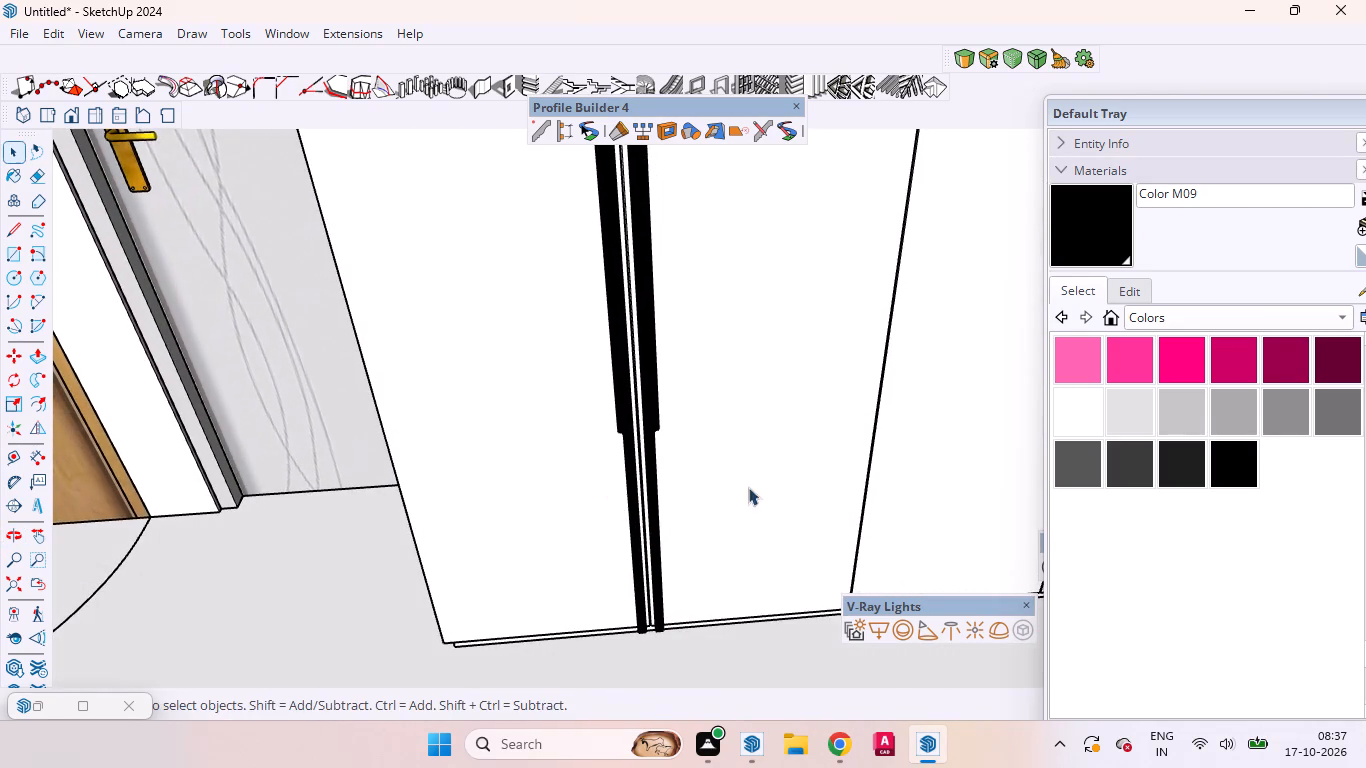
scroll(767, 486, down, 8)
middle_drag(768, 483, 850, 487)
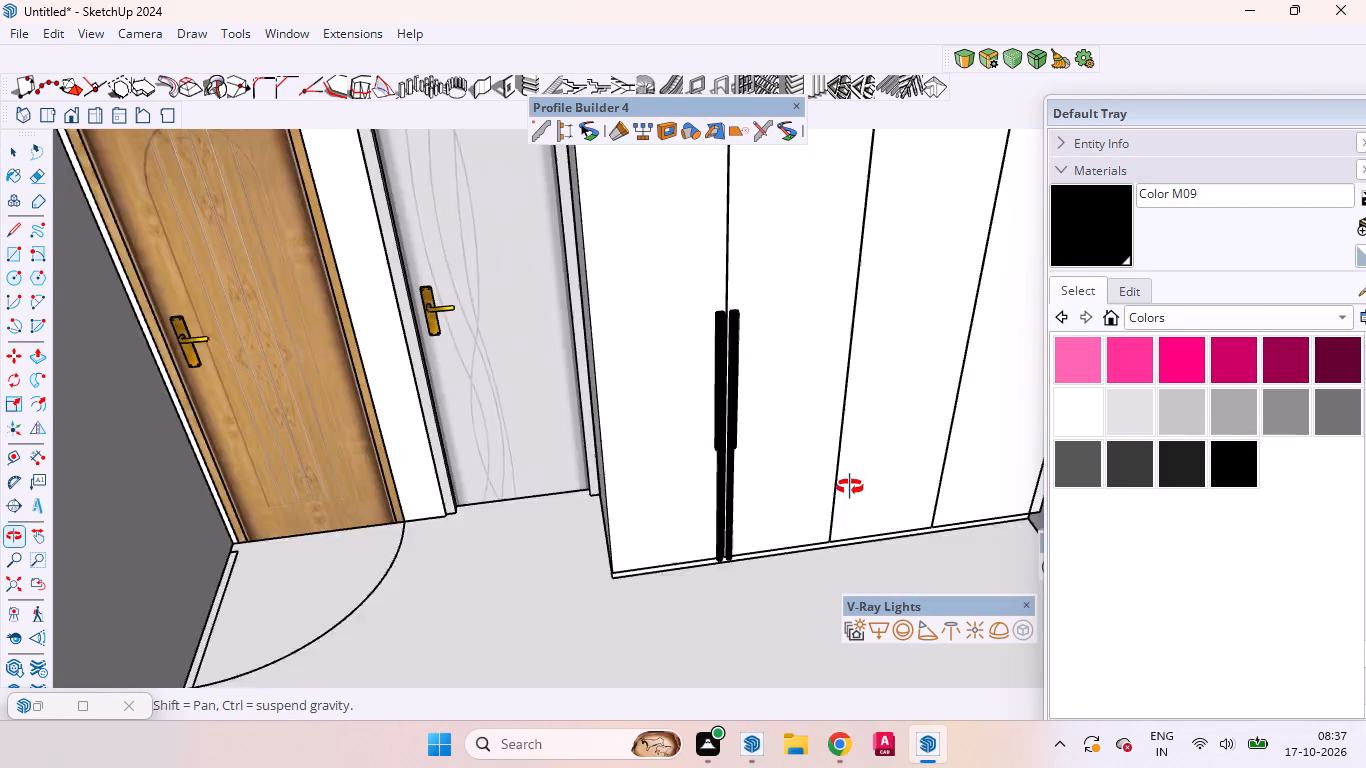
middle_drag(850, 487, 1033, 550)
scroll(888, 421, up, 11)
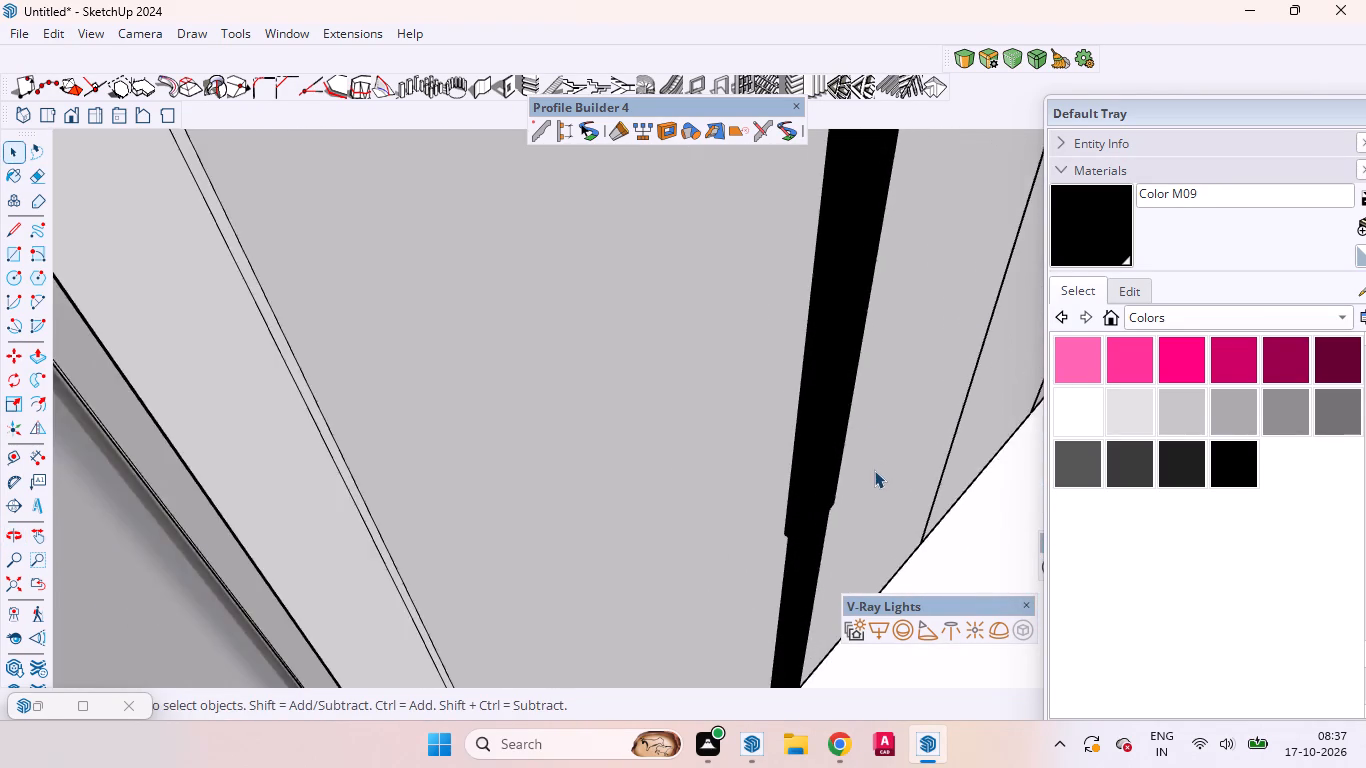
scroll(874, 470, up, 1)
middle_drag(862, 449, 875, 247)
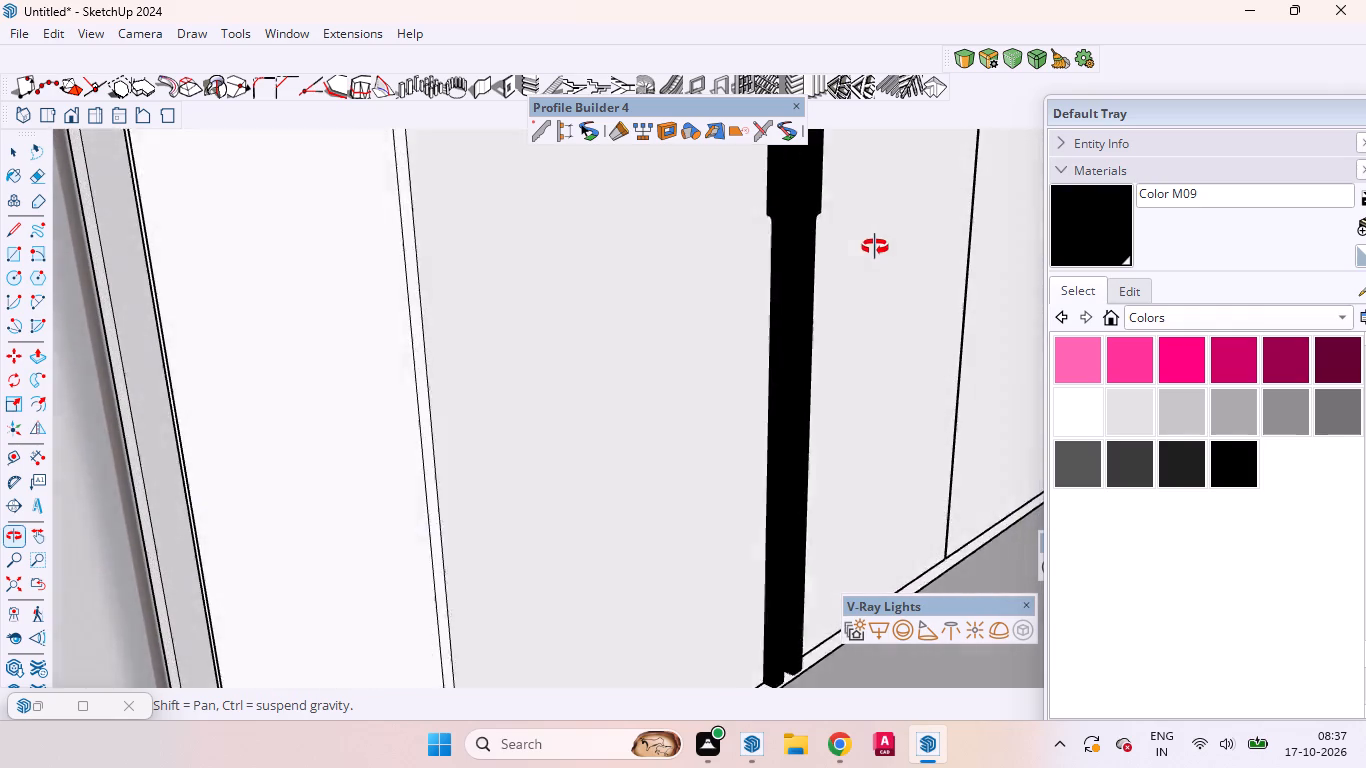
middle_drag(875, 247, 675, 284)
scroll(686, 304, up, 2)
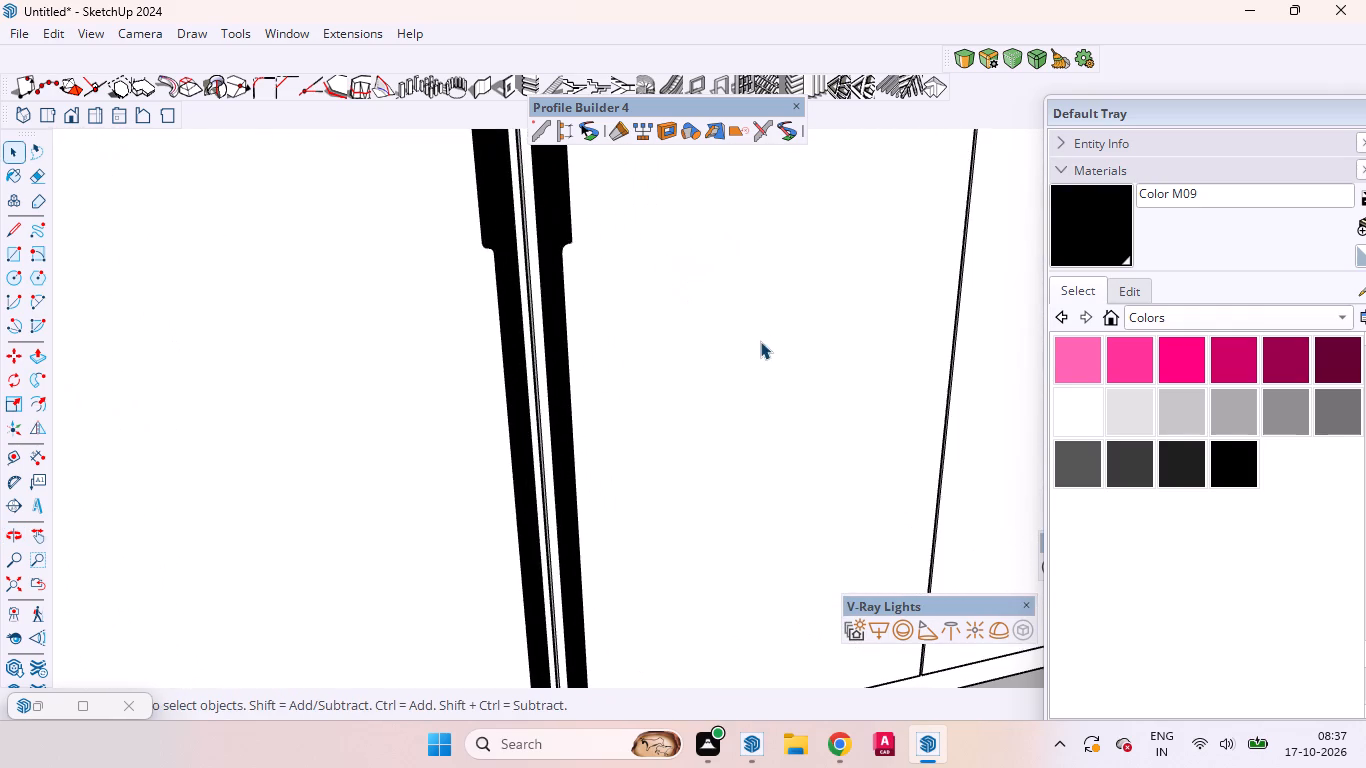
scroll(752, 349, down, 7)
scroll(649, 452, up, 3)
scroll(649, 452, down, 8)
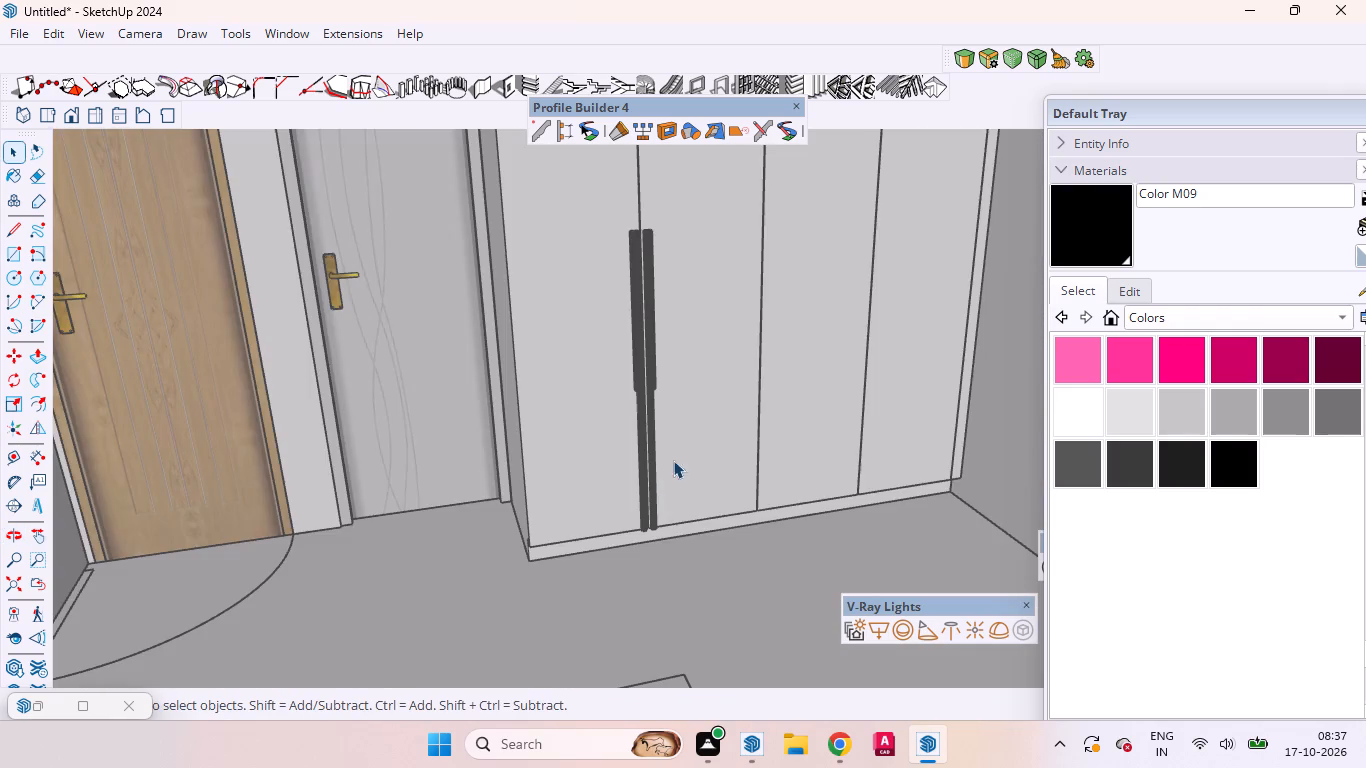
middle_drag(723, 423, 685, 461)
scroll(705, 457, down, 16)
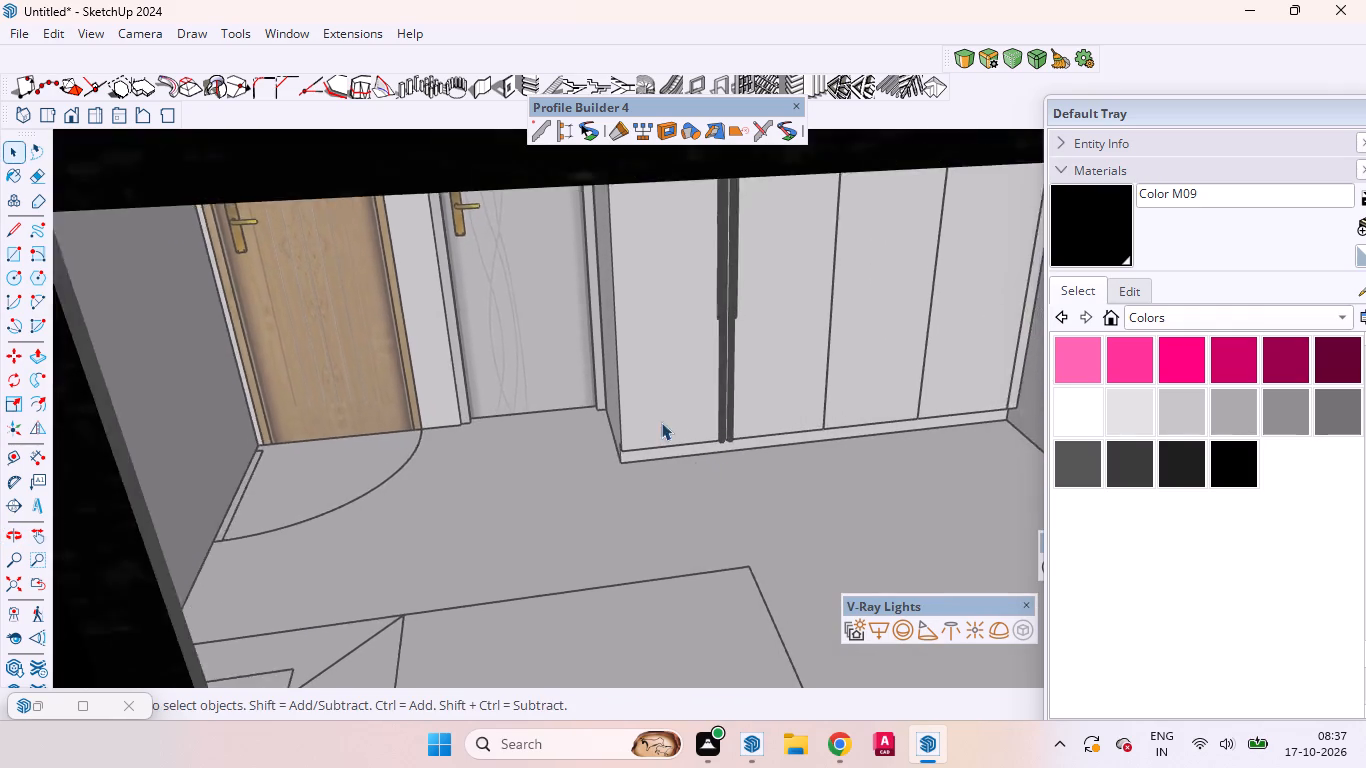
scroll(661, 422, down, 20)
scroll(661, 422, down, 4)
scroll(748, 318, up, 9)
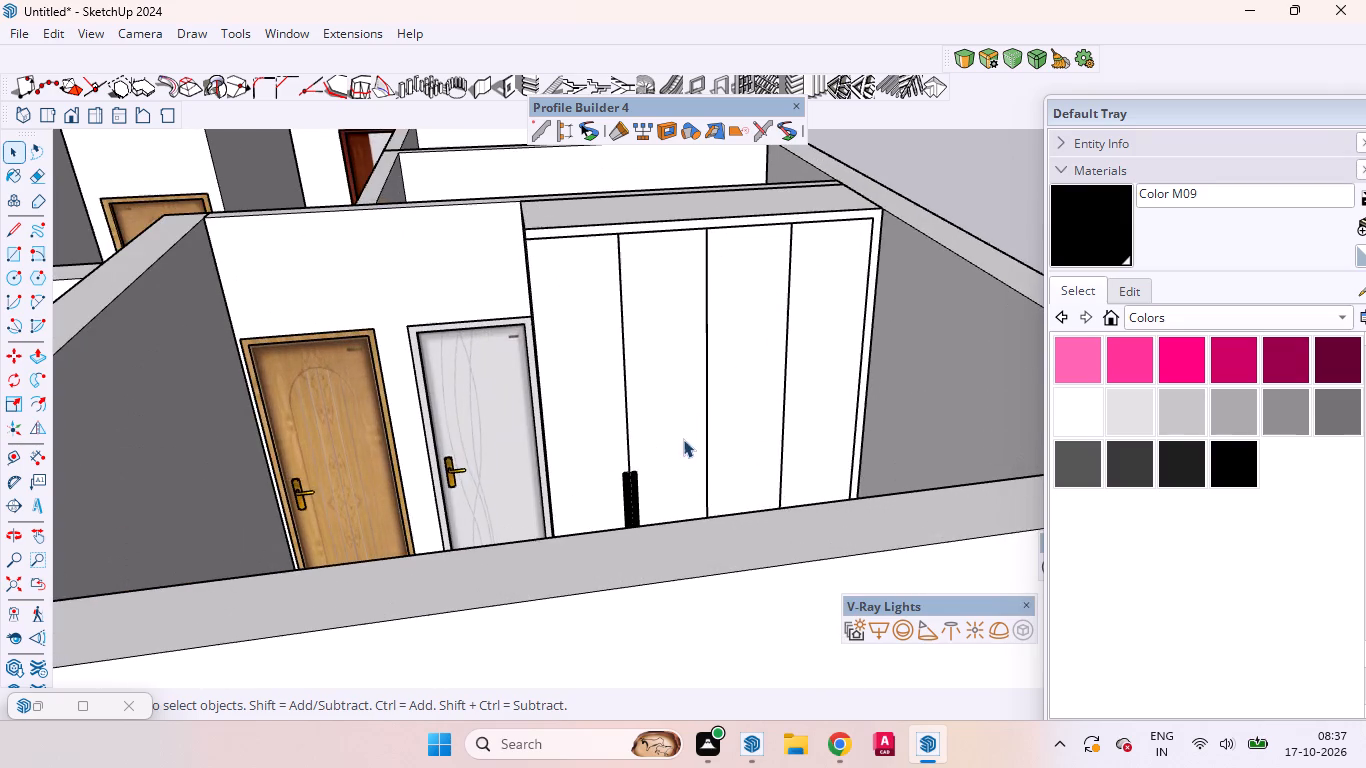
scroll(683, 439, up, 13)
scroll(684, 278, down, 5)
middle_drag(654, 287, 661, 505)
scroll(721, 539, down, 11)
scroll(505, 480, up, 2)
scroll(505, 479, down, 20)
scroll(505, 479, down, 1)
scroll(620, 558, up, 4)
scroll(620, 561, down, 9)
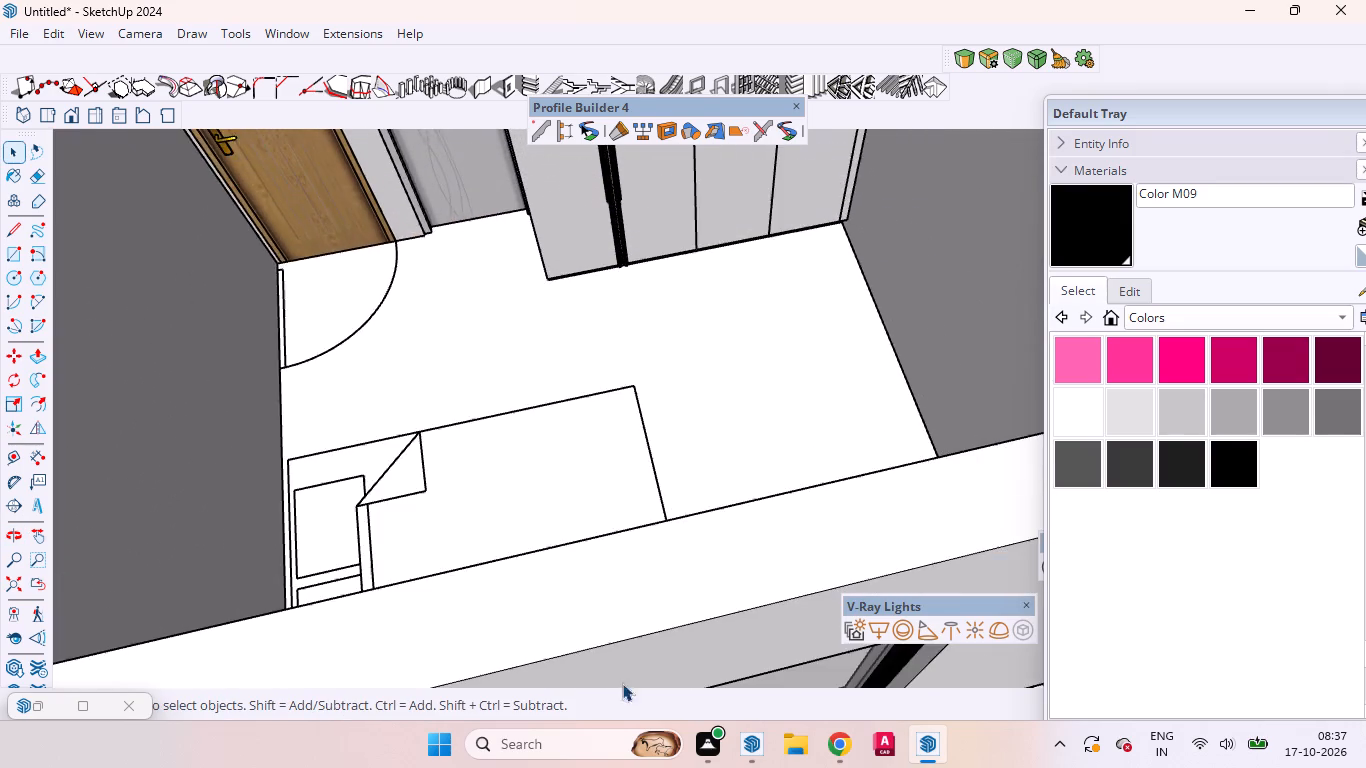
scroll(650, 528, down, 8)
scroll(666, 343, up, 6)
scroll(671, 319, down, 1)
scroll(670, 316, up, 3)
scroll(693, 481, down, 5)
scroll(699, 508, up, 4)
scroll(703, 523, down, 3)
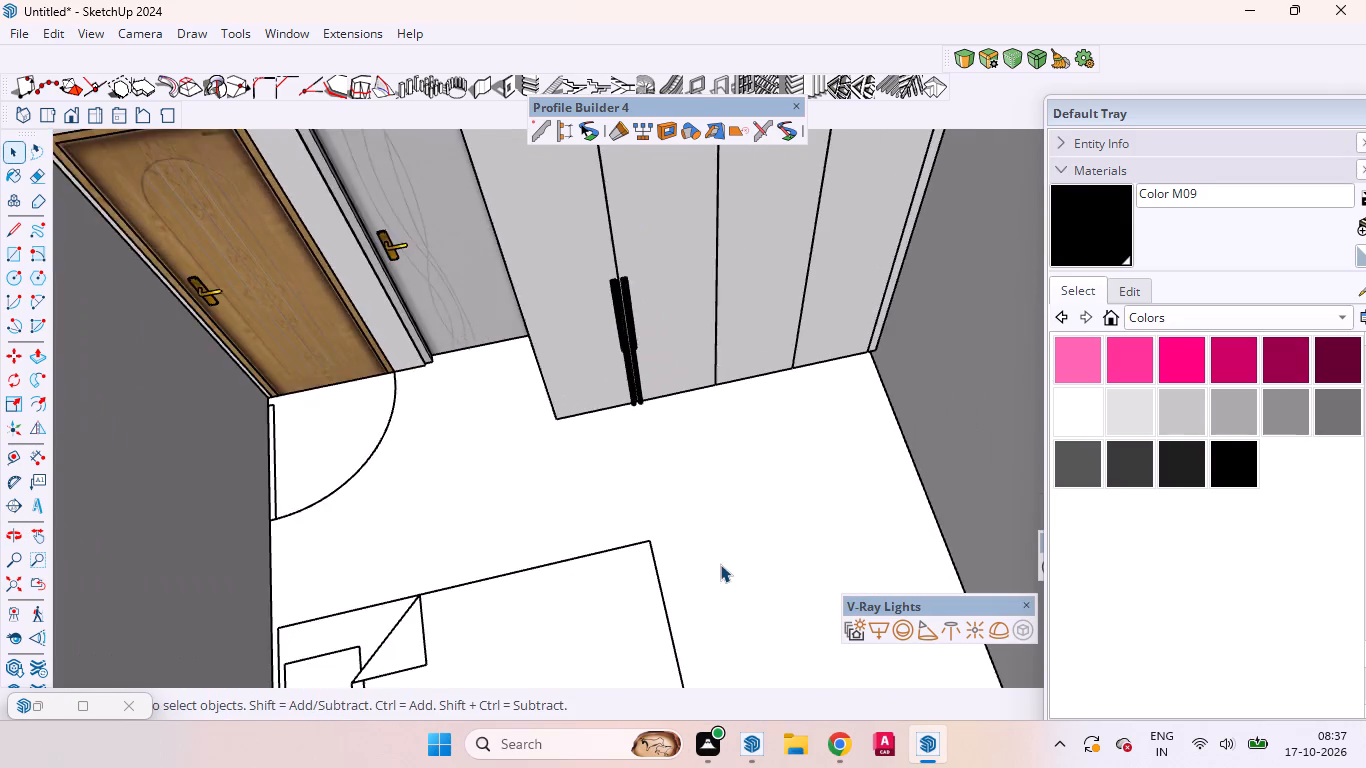
scroll(721, 572, down, 4)
scroll(679, 449, up, 8)
scroll(636, 394, down, 1)
scroll(636, 393, up, 8)
scroll(642, 383, down, 2)
scroll(642, 383, up, 1)
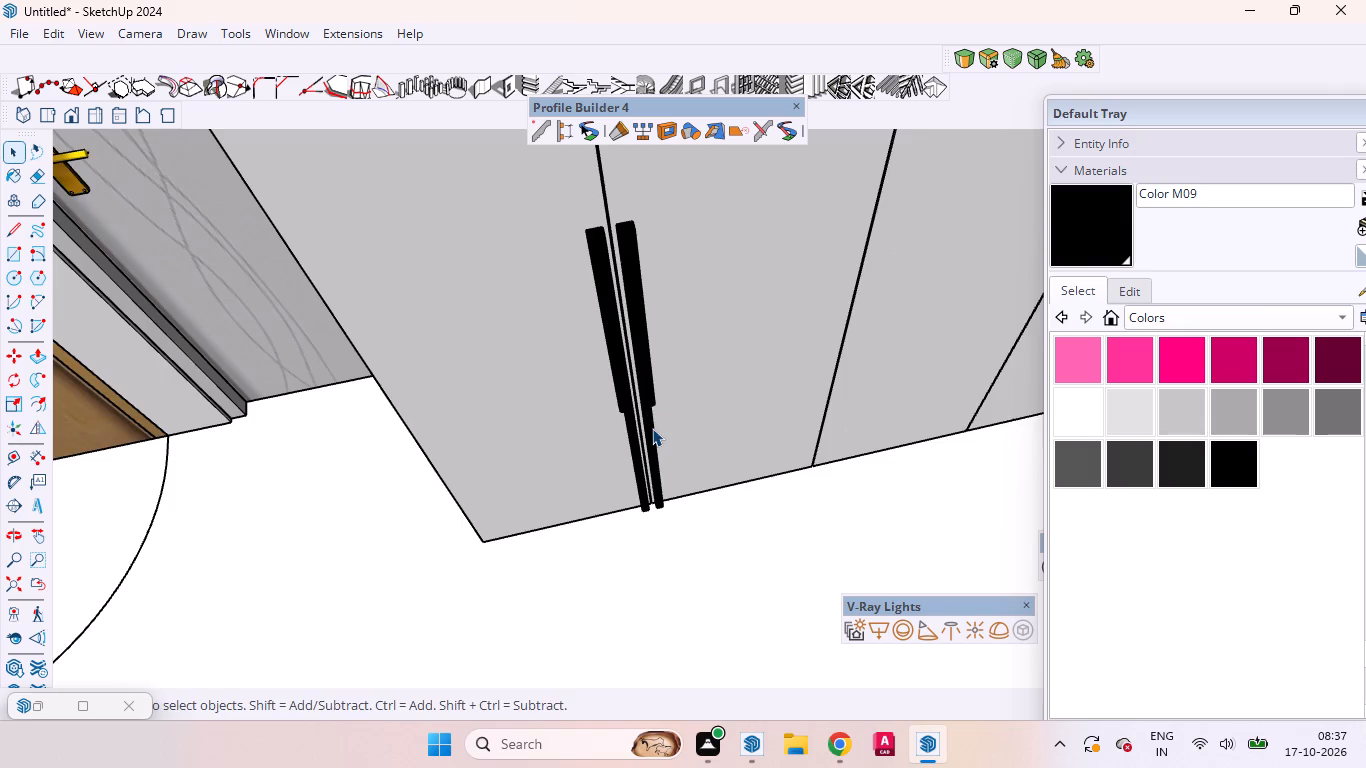
Copy both black profiles from the gap between the first and second doors to the gap between the third and fourth doors.
middle_drag(652, 428, 603, 363)
ctrl+click(642, 354)
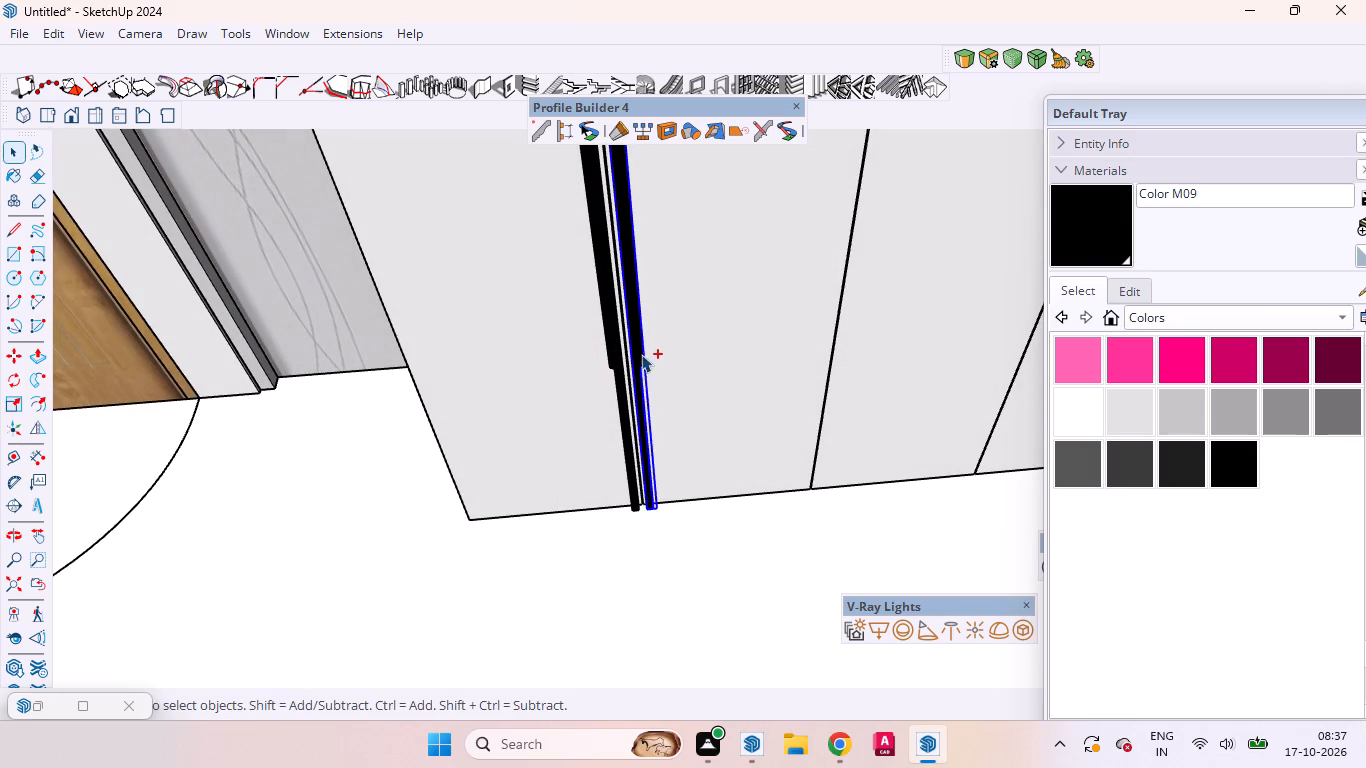
ctrl+click(616, 360)
ctrl+scroll(641, 486, up, 17)
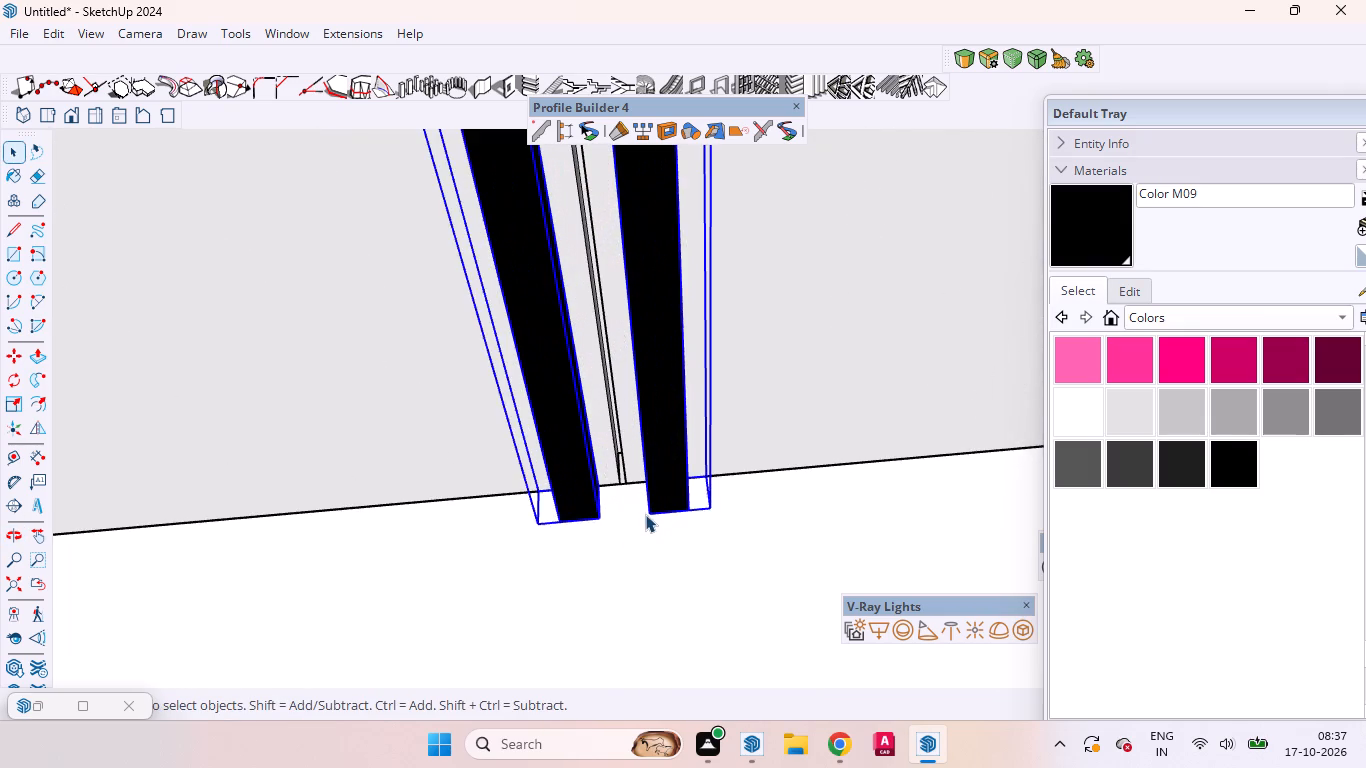
key(m)
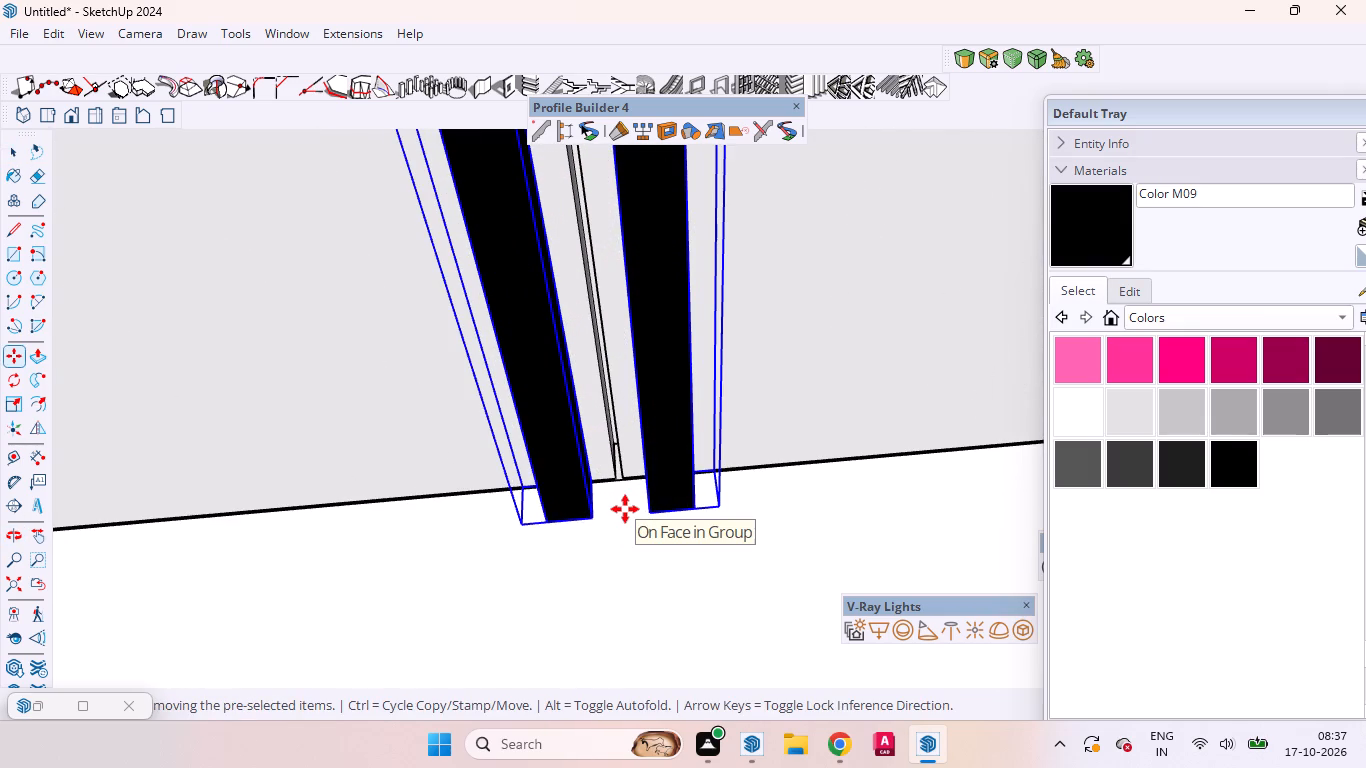
scroll(662, 478, up, 2)
scroll(662, 478, down, 1)
scroll(662, 478, up, 6)
scroll(631, 504, down, 1)
scroll(631, 504, up, 3)
middle_drag(572, 518, 589, 479)
scroll(588, 475, up, 1)
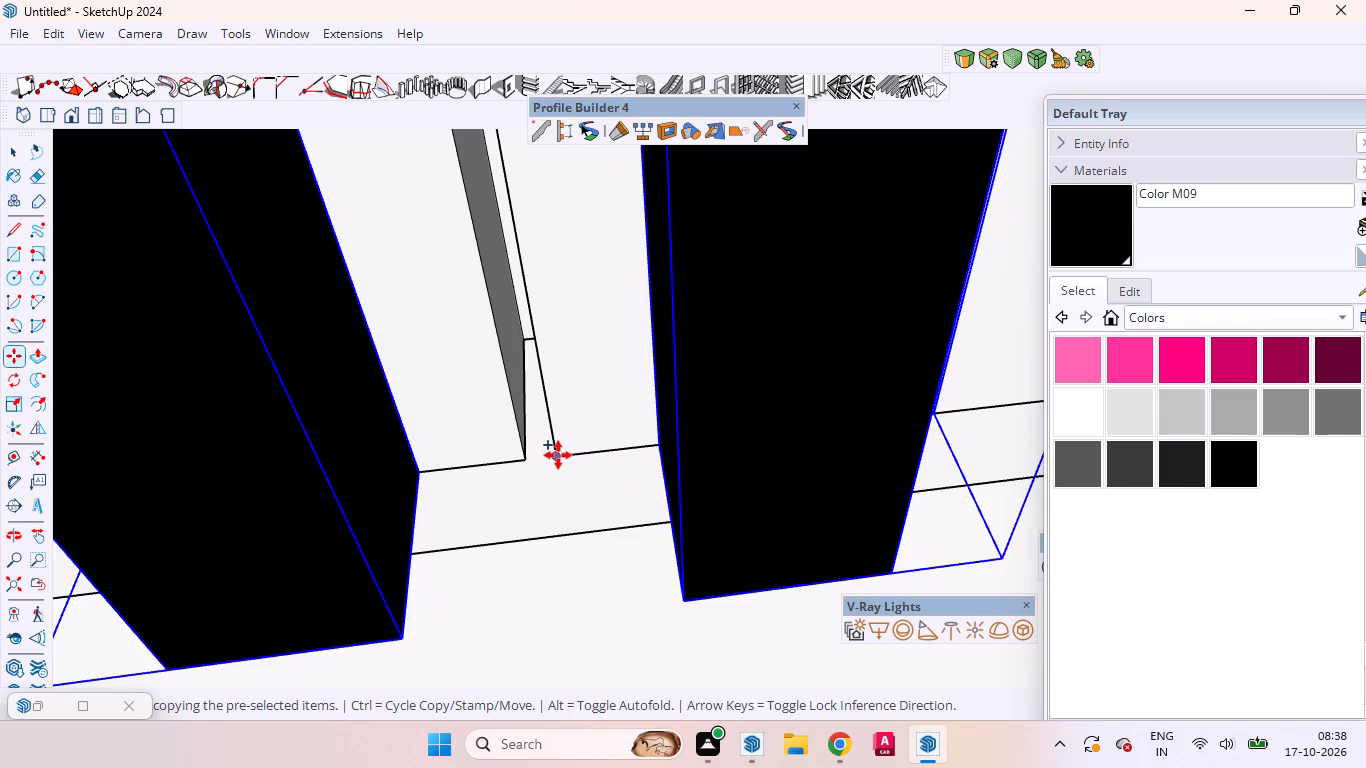
click(558, 455)
scroll(542, 424, down, 5)
scroll(542, 424, up, 1)
scroll(542, 424, down, 13)
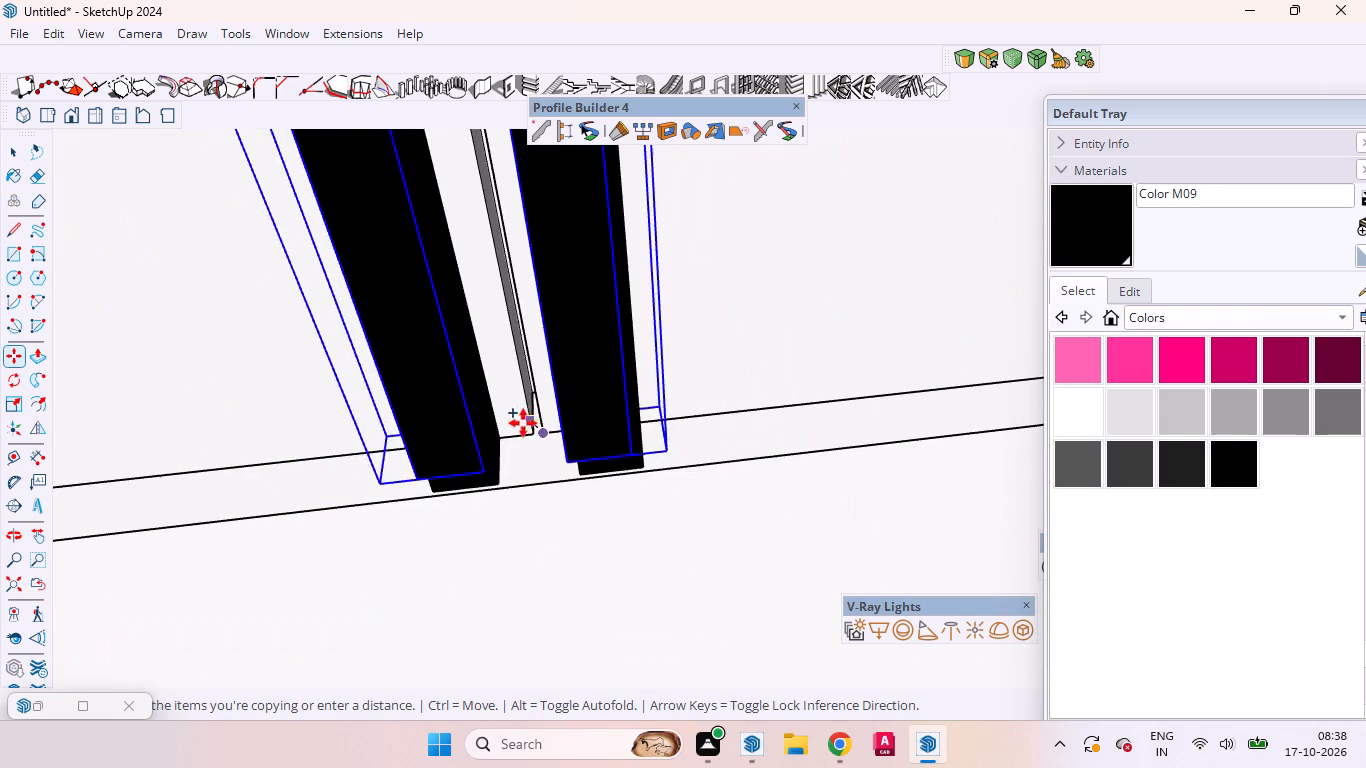
scroll(523, 423, down, 12)
scroll(518, 423, up, 1)
scroll(517, 425, down, 2)
scroll(516, 424, up, 1)
scroll(515, 424, down, 5)
scroll(513, 425, up, 1)
scroll(513, 425, down, 5)
scroll(513, 425, up, 2)
scroll(513, 425, down, 5)
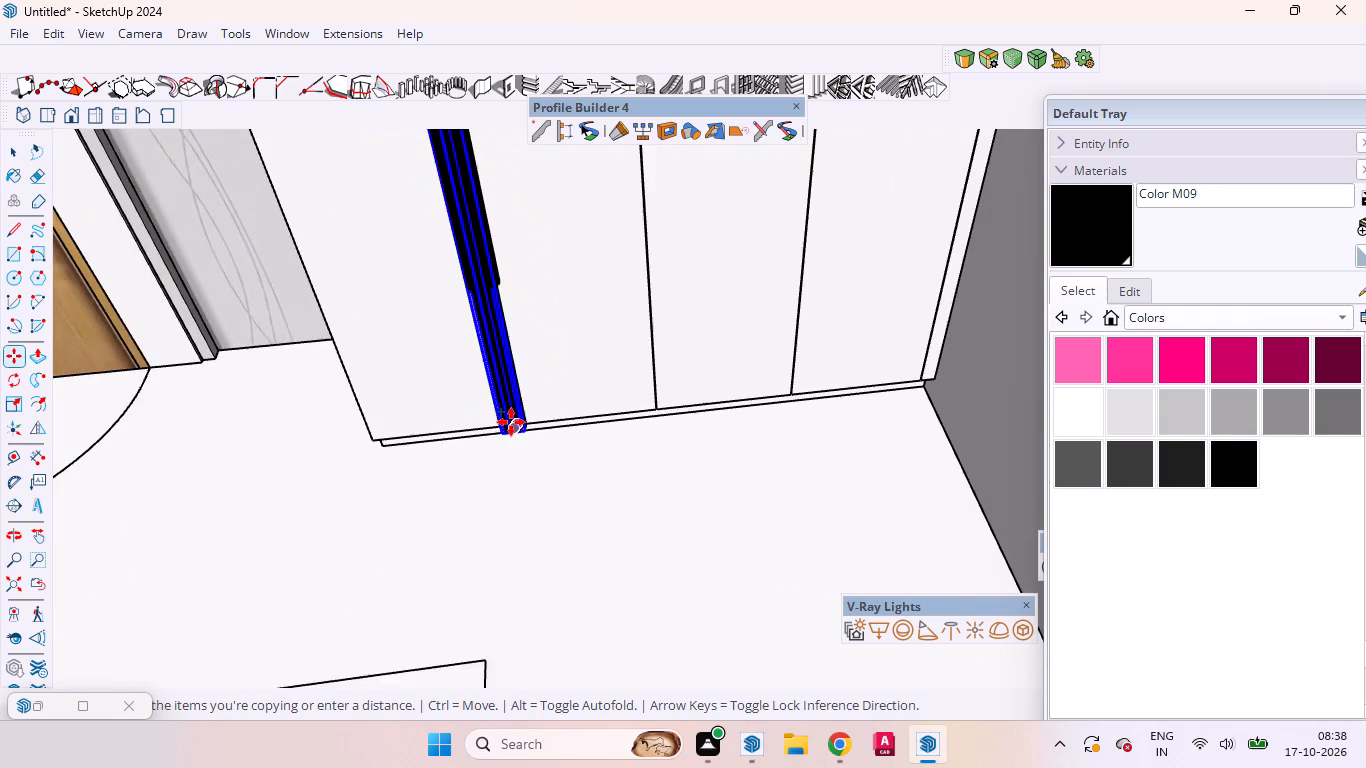
scroll(511, 422, down, 2)
scroll(760, 410, up, 17)
scroll(736, 381, down, 2)
scroll(736, 381, up, 9)
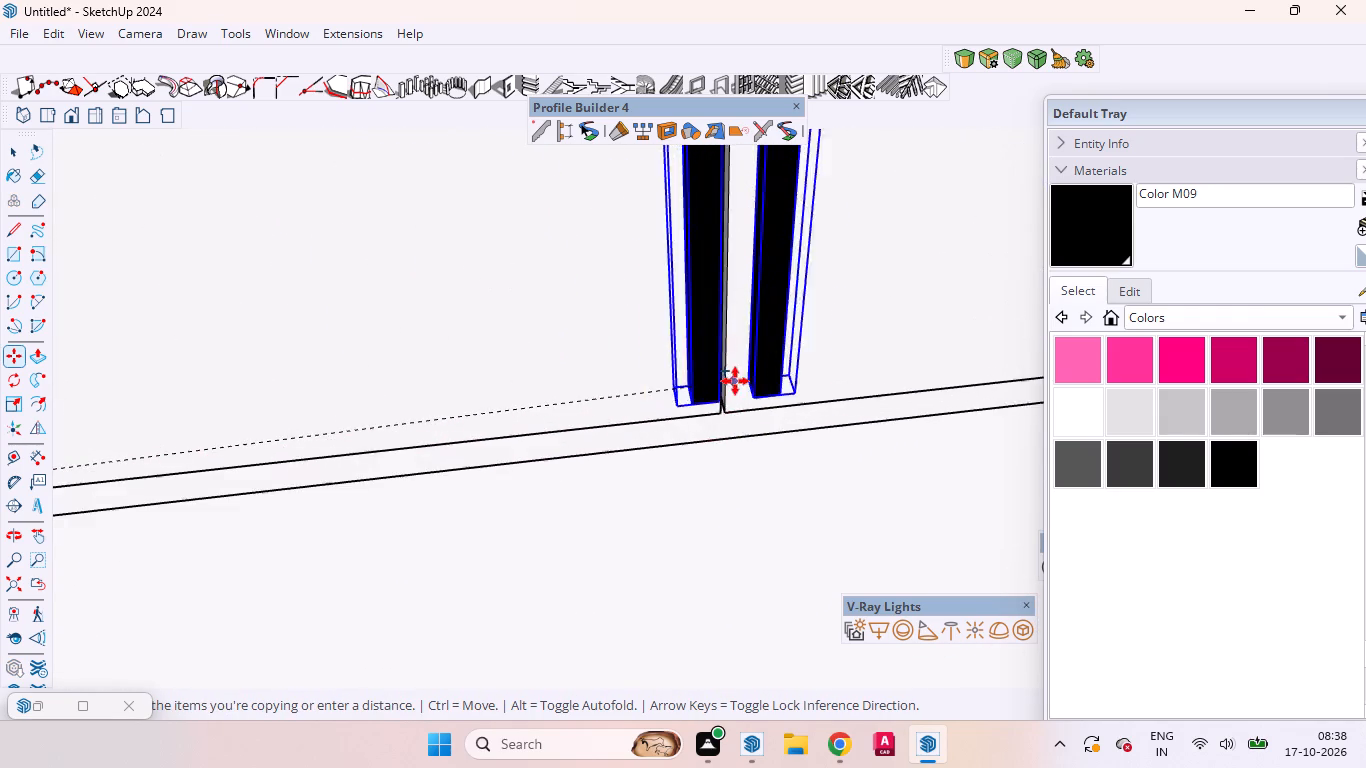
scroll(735, 381, up, 14)
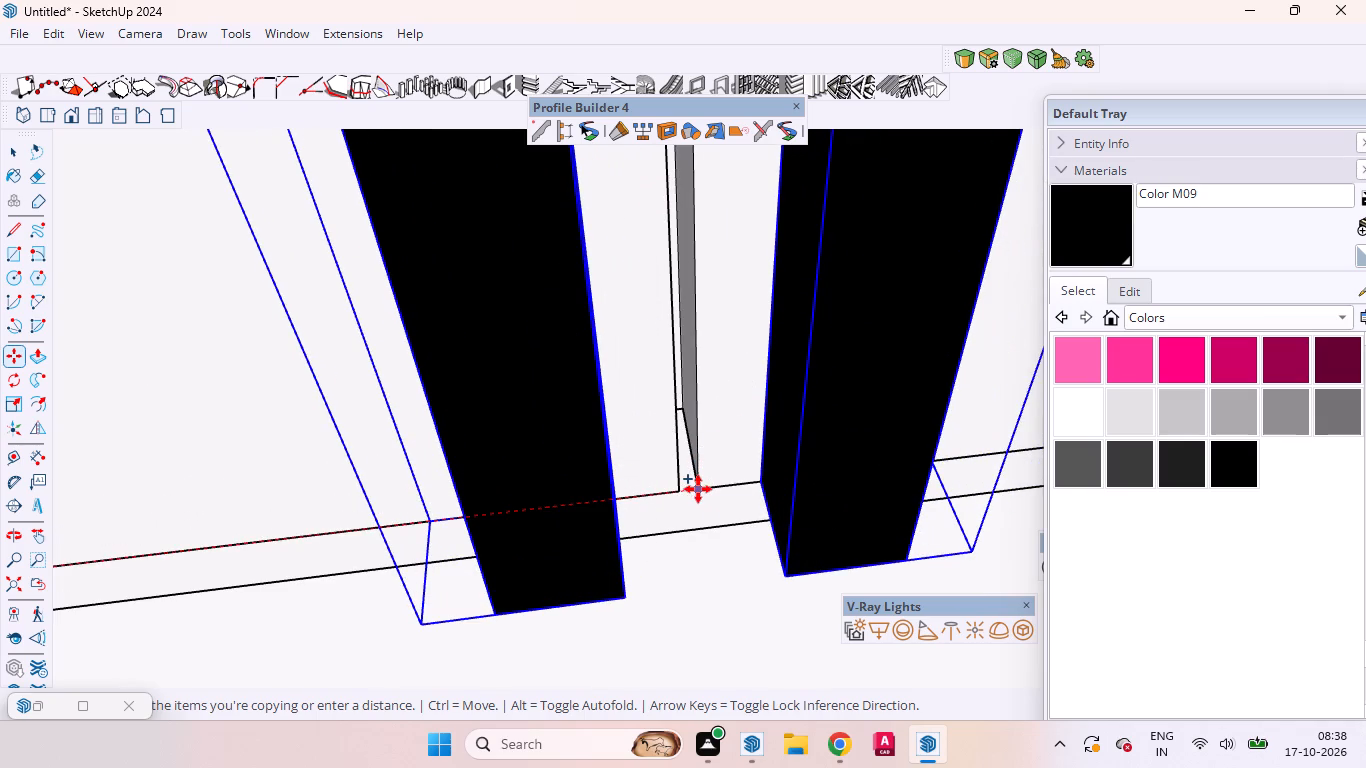
click(698, 489)
key(space)
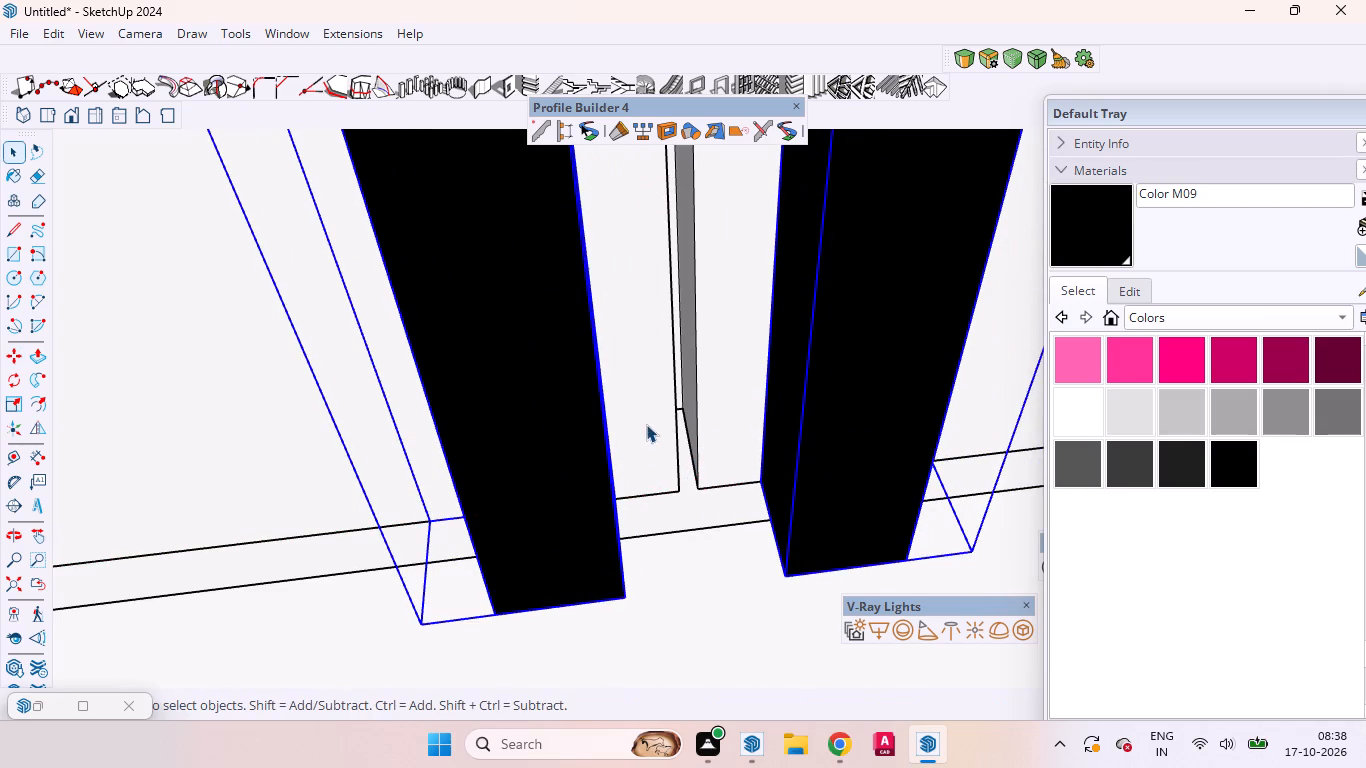
Deselect the copied profiles and check both profile pairs across the four-door wardrobe front, including close up.
scroll(647, 423, down, 6)
scroll(650, 421, up, 3)
scroll(654, 415, down, 13)
scroll(667, 427, up, 1)
scroll(673, 417, down, 7)
scroll(674, 417, up, 1)
scroll(674, 418, down, 17)
scroll(675, 431, up, 1)
scroll(674, 429, down, 9)
scroll(672, 422, up, 4)
scroll(672, 422, down, 8)
click(795, 364)
scroll(630, 384, up, 6)
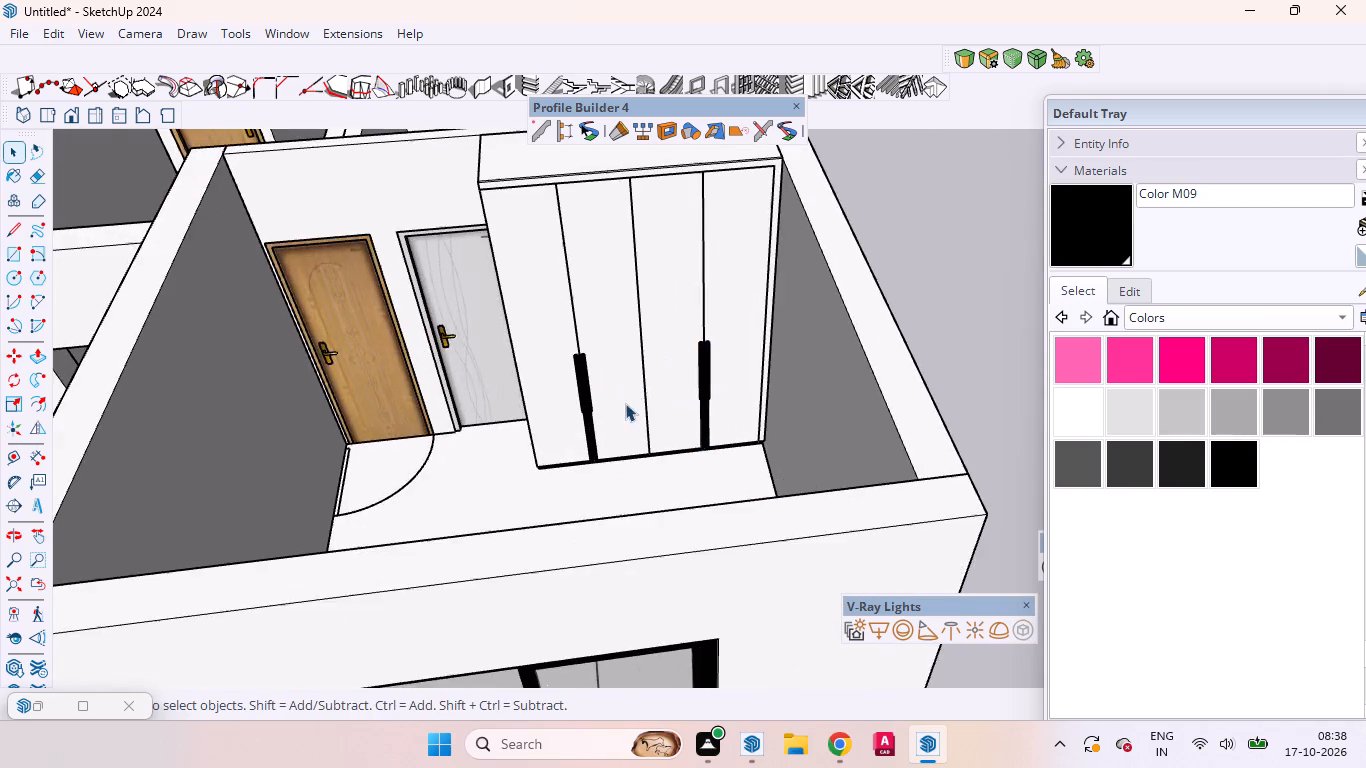
middle_drag(625, 404, 670, 379)
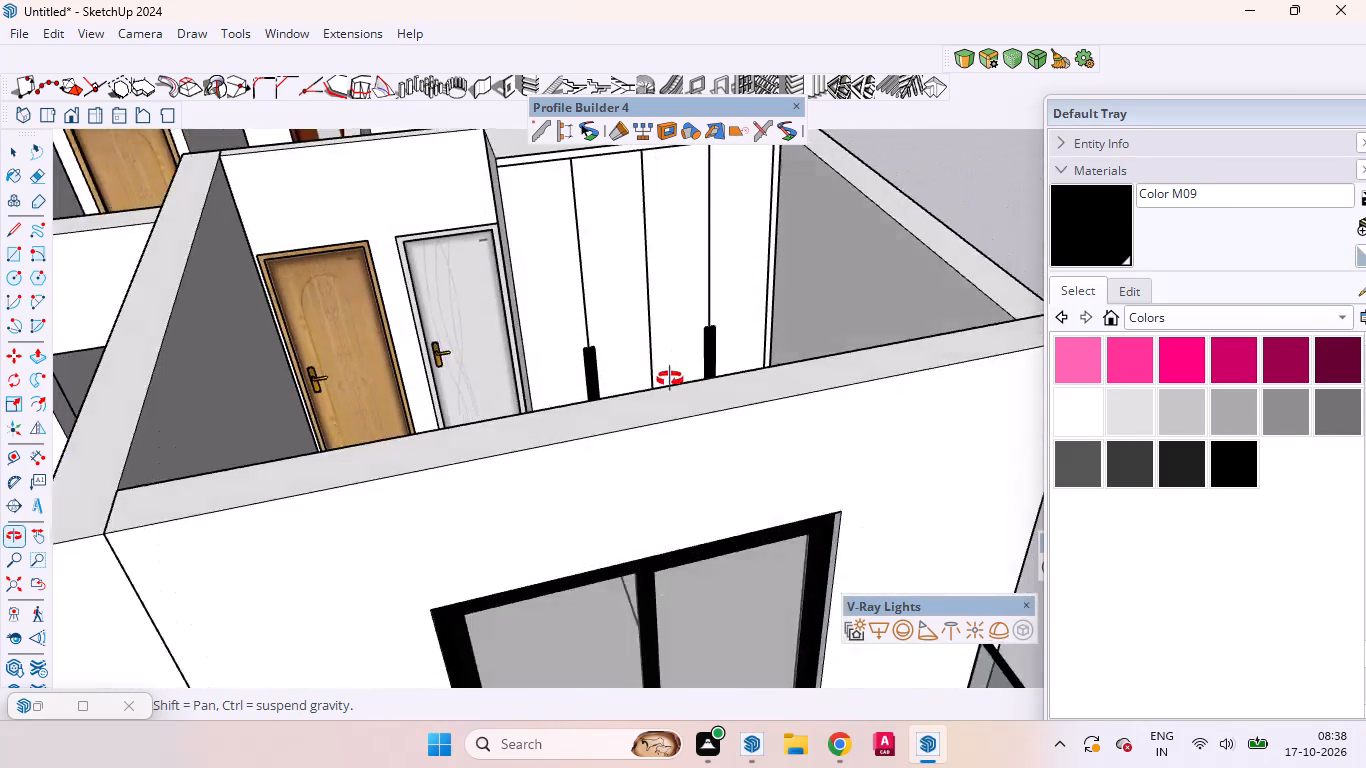
middle_drag(670, 379, 660, 378)
scroll(589, 342, up, 13)
scroll(575, 393, down, 2)
scroll(564, 437, up, 1)
middle_drag(557, 397, 574, 310)
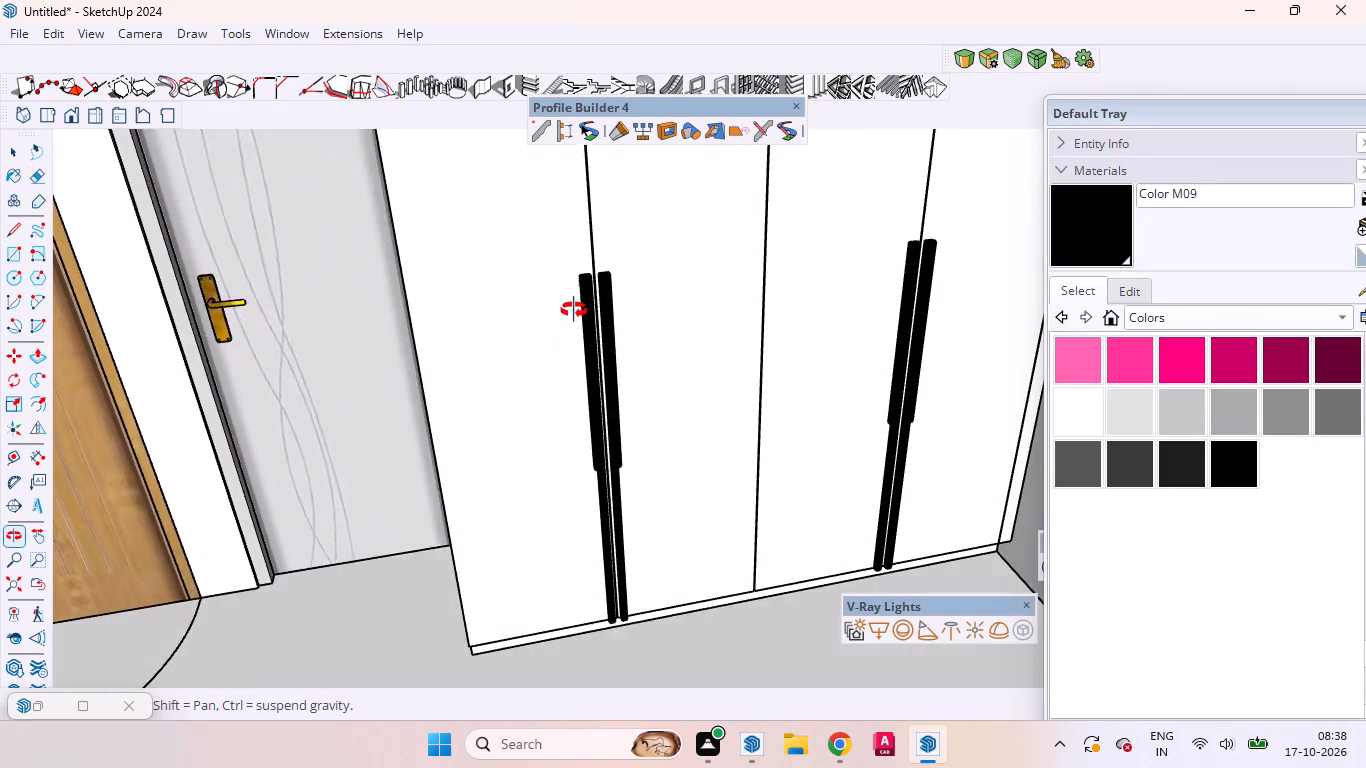
middle_drag(574, 310, 635, 232)
scroll(654, 433, up, 8)
scroll(696, 428, down, 2)
scroll(691, 429, up, 1)
scroll(690, 429, down, 13)
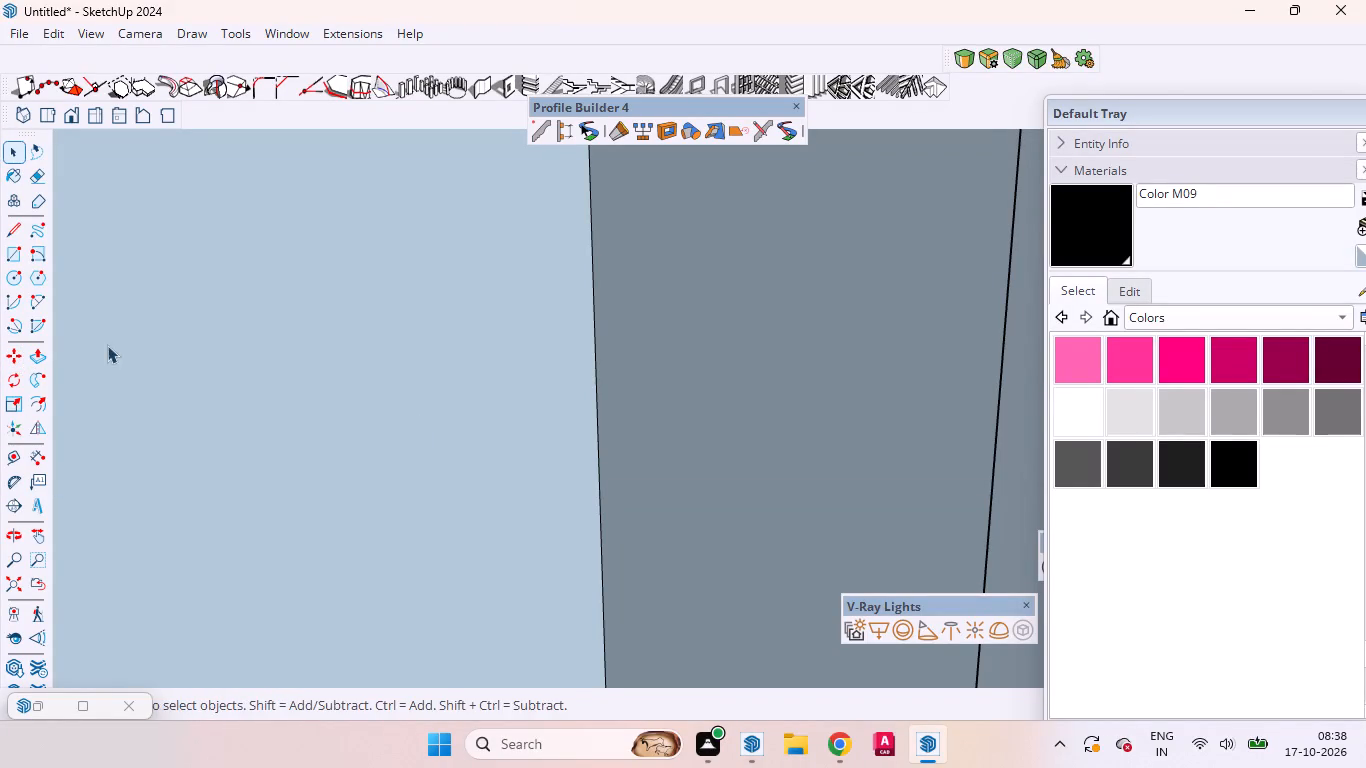
Switch to an overall top view, orbit around the apartment and examine the fronts of the other bedrooms' four-door wardrobes.
click(41, 104)
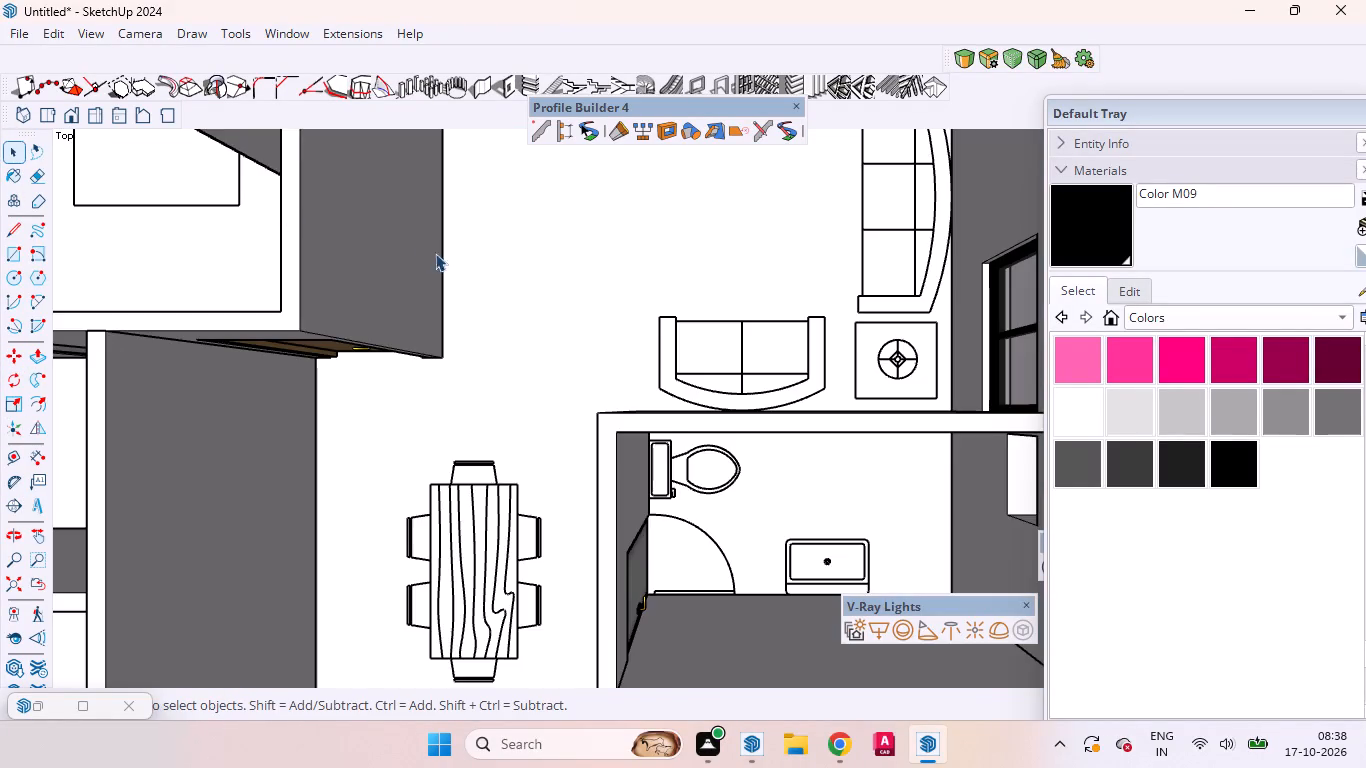
scroll(448, 273, down, 13)
middle_drag(588, 434, 514, 261)
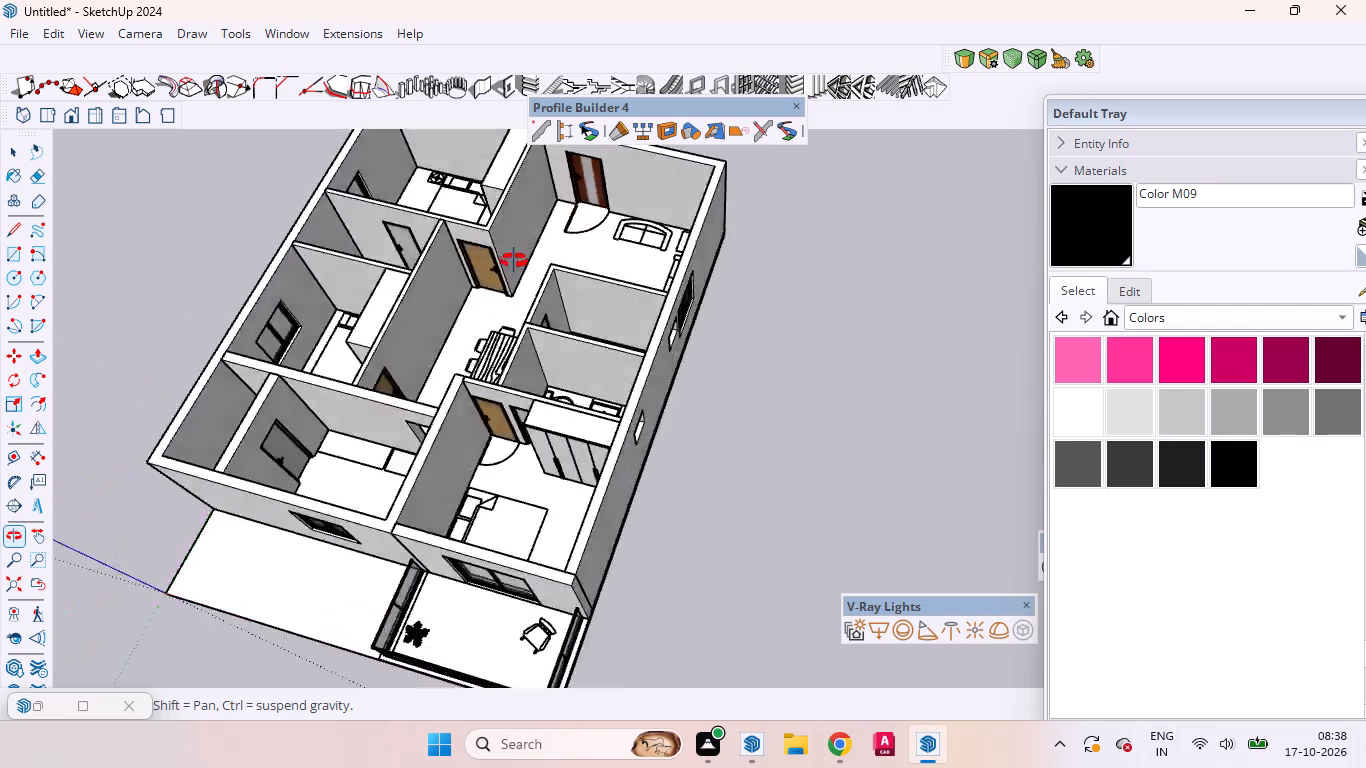
middle_drag(514, 261, 637, 195)
scroll(578, 563, up, 5)
middle_drag(551, 515, 859, 387)
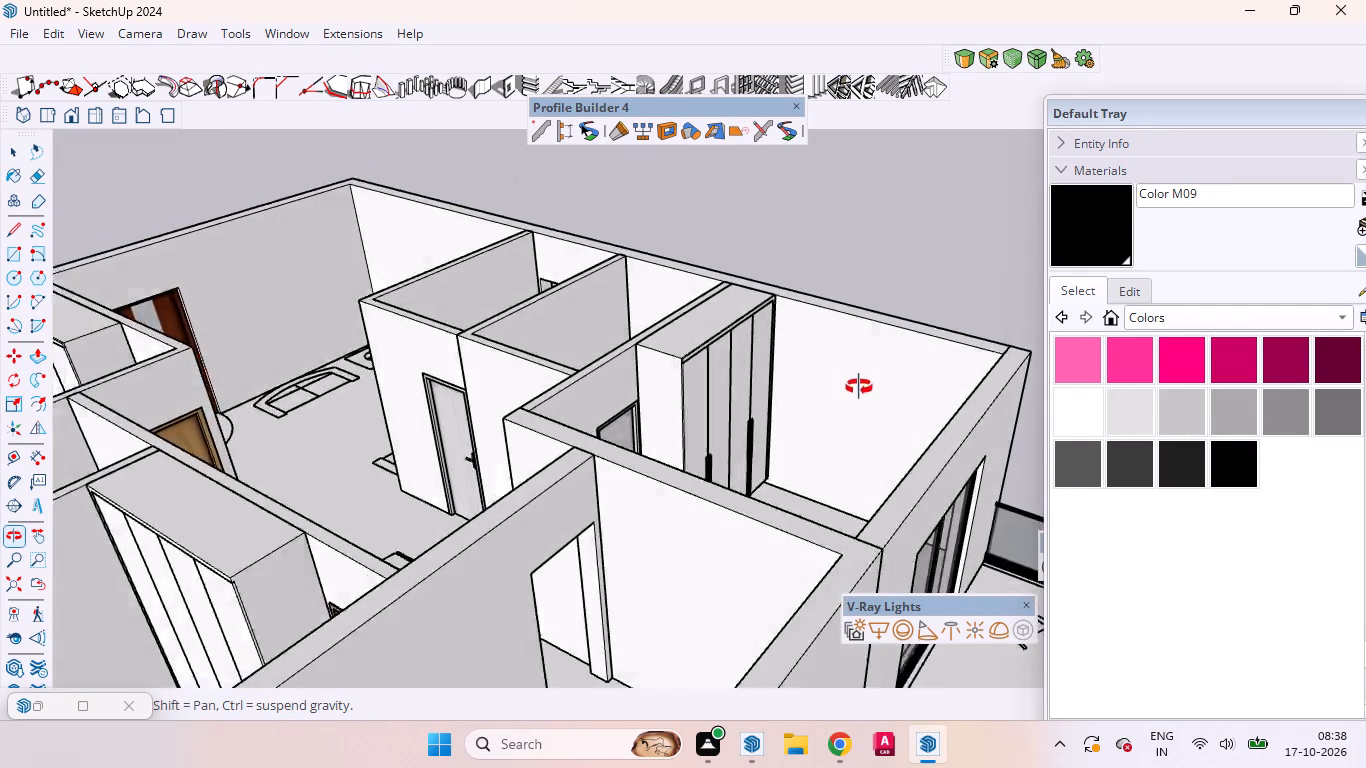
middle_drag(859, 387, 667, 439)
scroll(678, 431, up, 1)
scroll(822, 381, down, 5)
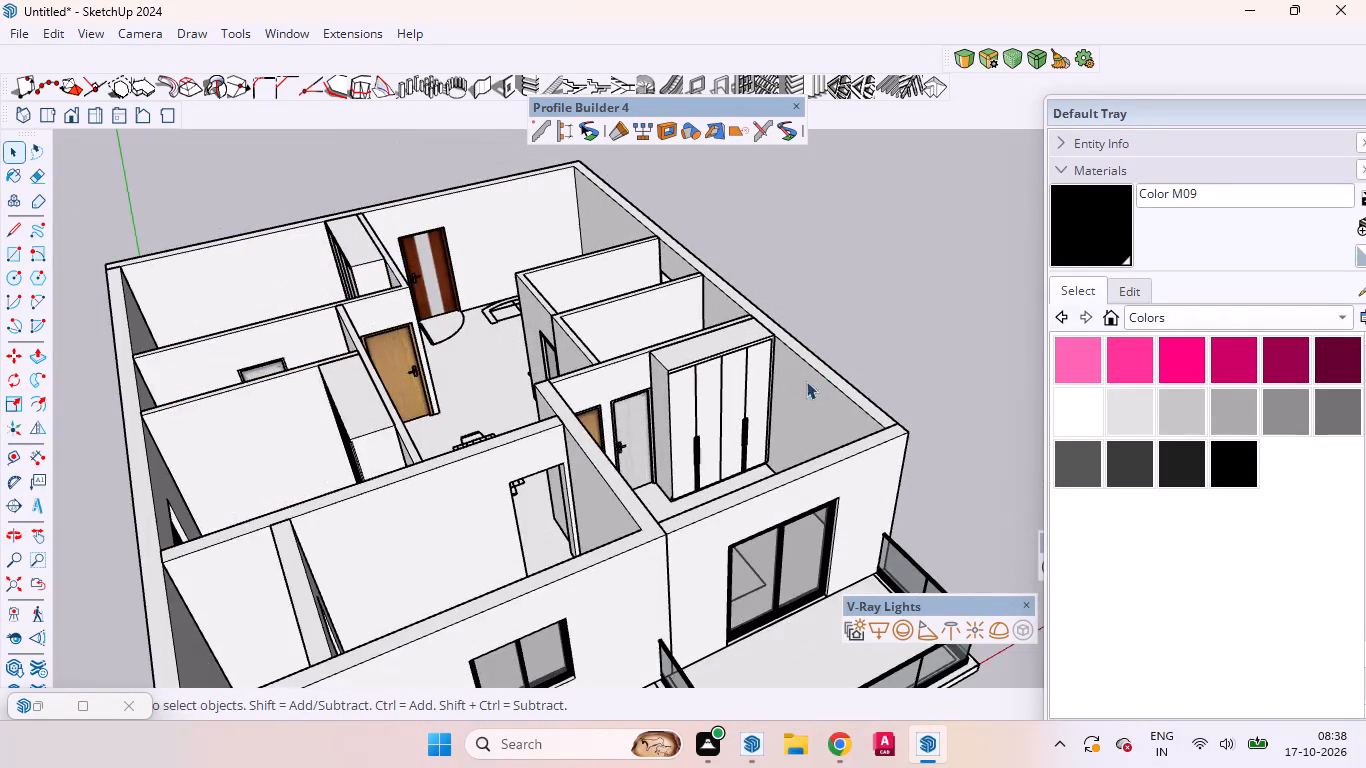
scroll(772, 373, down, 4)
middle_drag(436, 430, 810, 395)
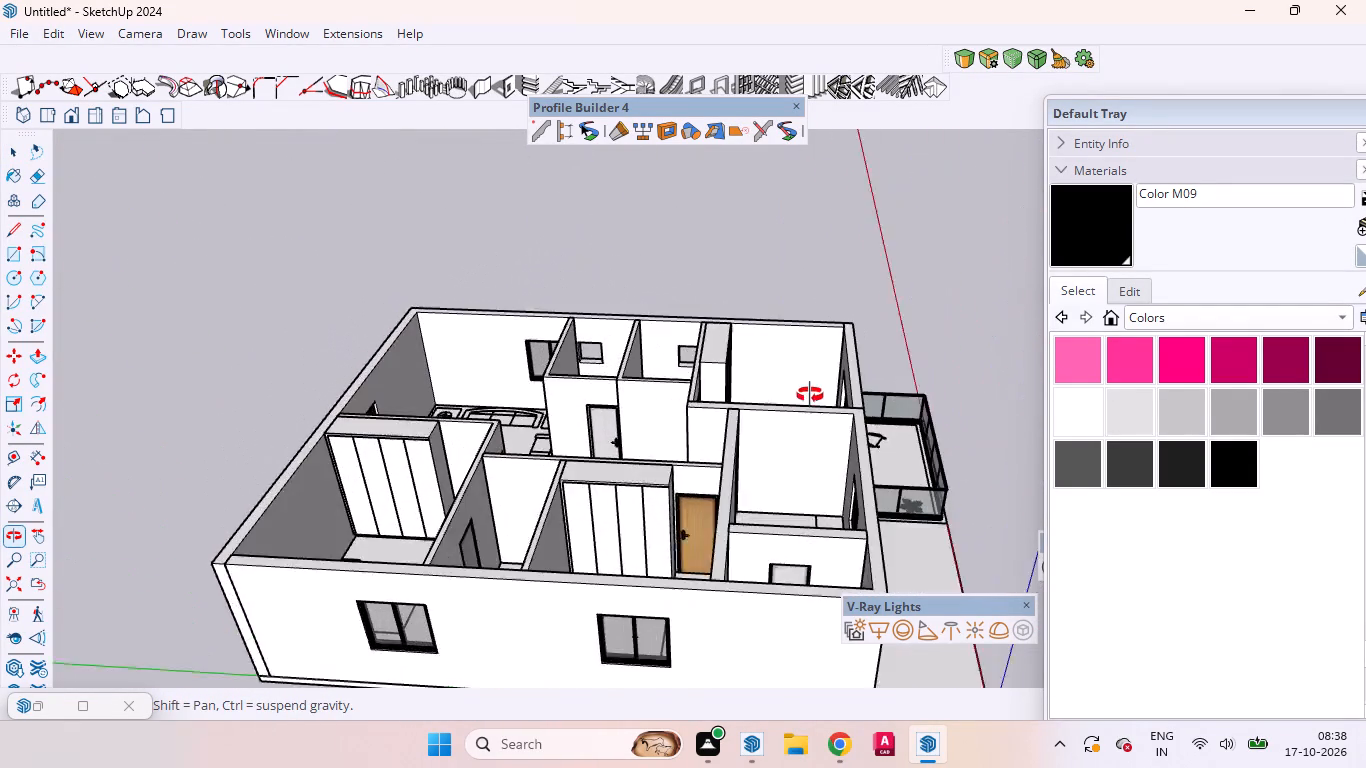
middle_drag(810, 395, 812, 395)
scroll(633, 577, up, 9)
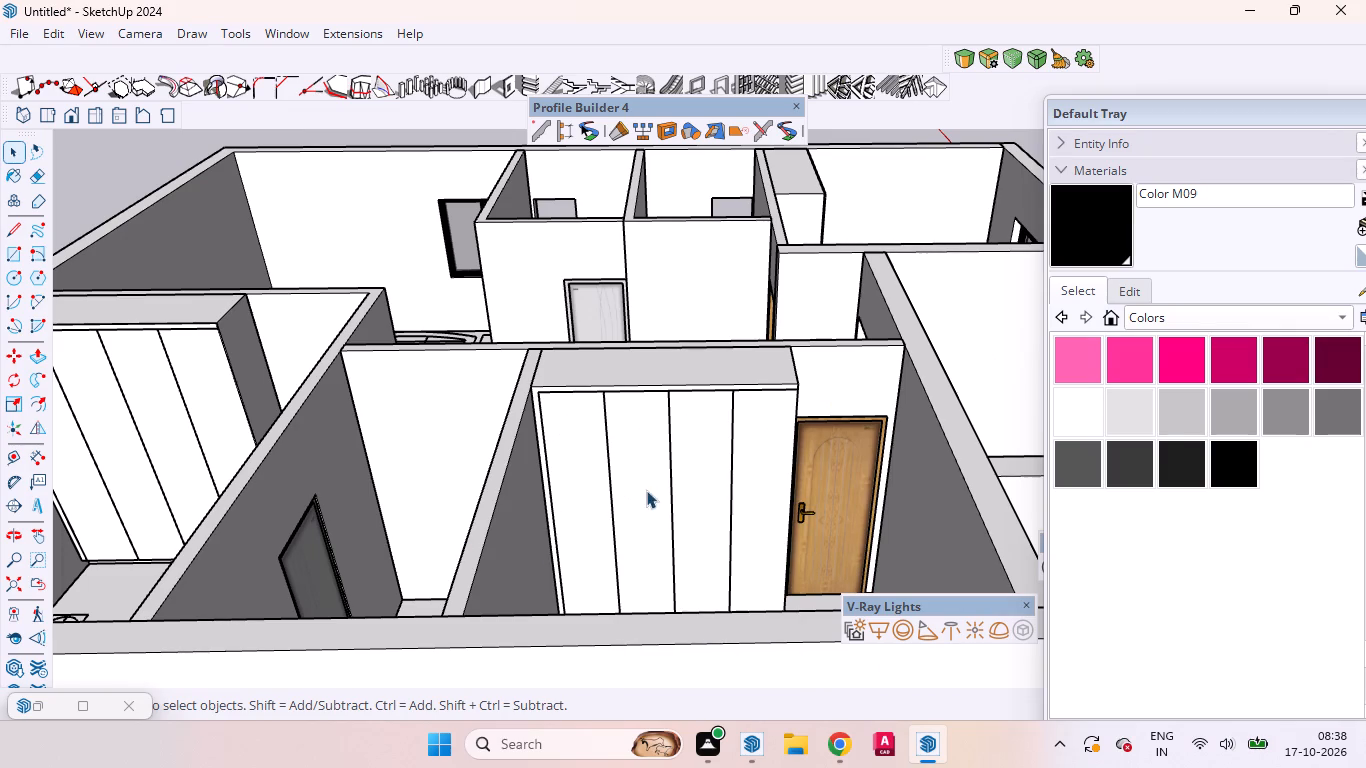
scroll(646, 494, up, 6)
scroll(586, 607, up, 1)
scroll(586, 607, down, 1)
middle_drag(578, 603, 567, 528)
scroll(750, 497, down, 3)
scroll(753, 508, up, 1)
scroll(753, 509, down, 6)
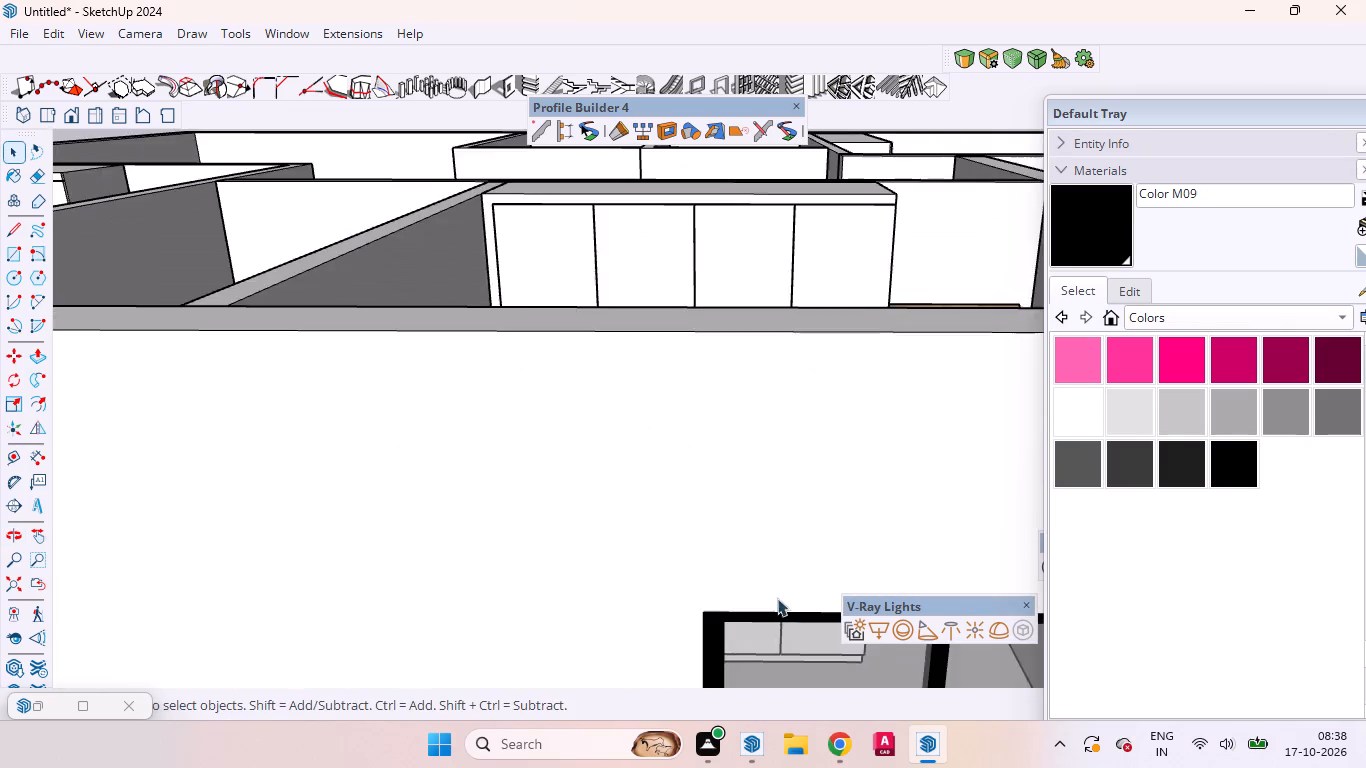
scroll(769, 555, down, 15)
scroll(701, 435, up, 1)
middle_drag(702, 469, 698, 575)
scroll(688, 612, up, 4)
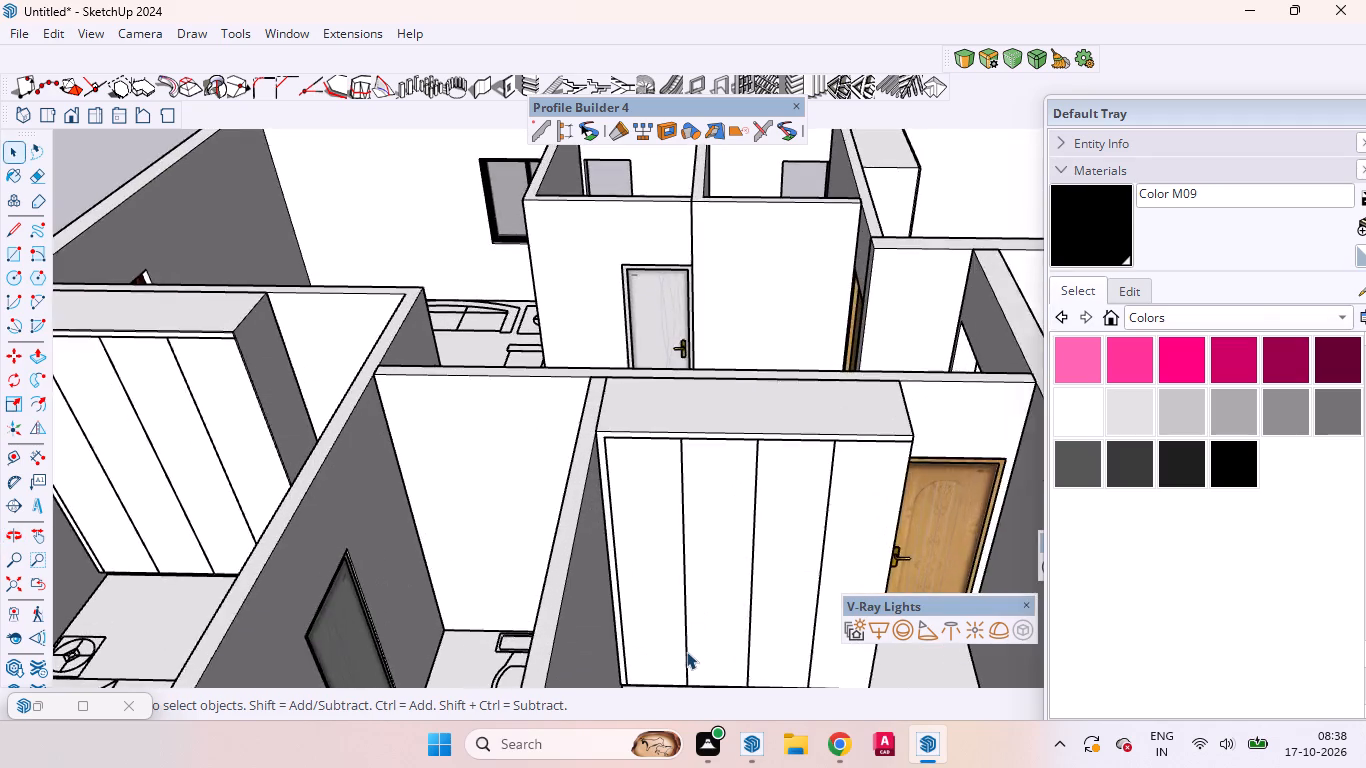
scroll(686, 651, up, 6)
middle_drag(672, 658, 689, 684)
scroll(654, 447, down, 6)
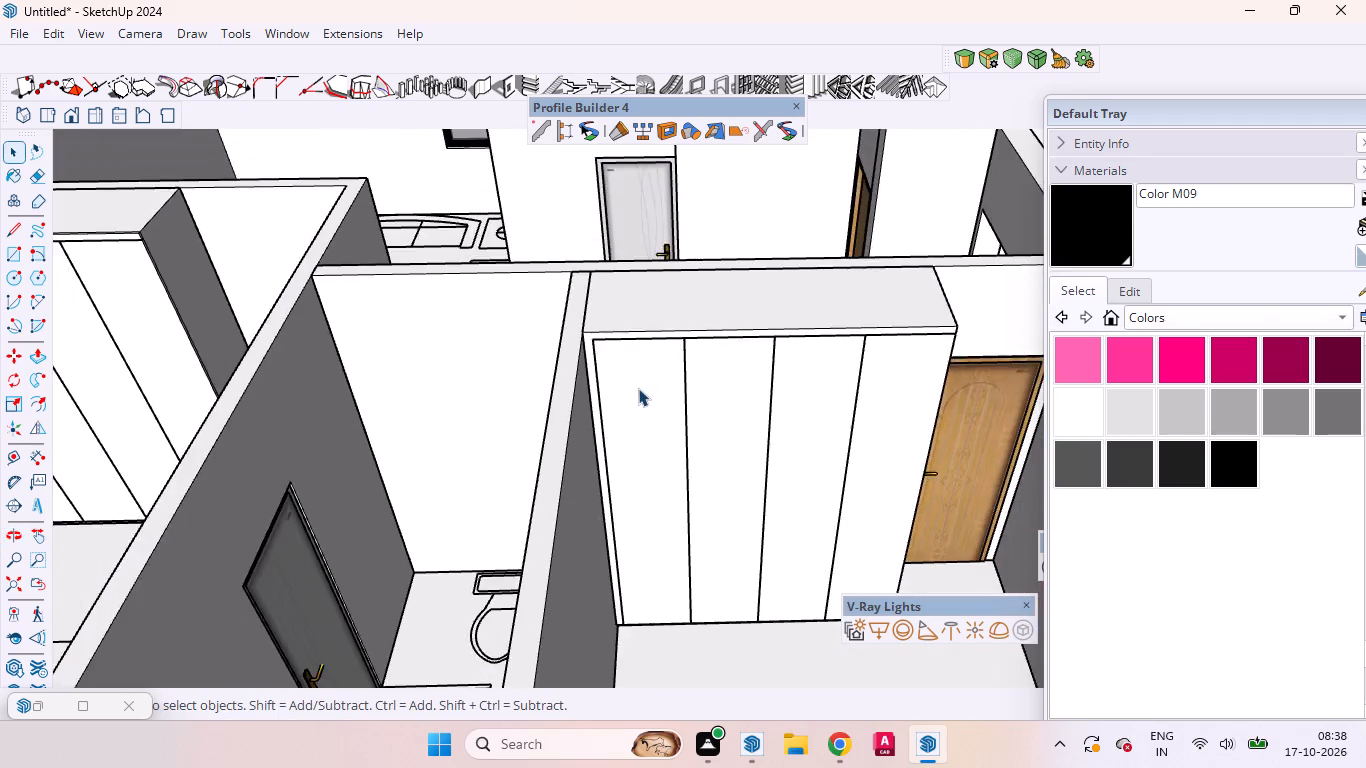
Place a horizontal guide 4' above the bottom edge of the first door on the four-door wardrobe beside the wooden door.
scroll(638, 388, down, 5)
scroll(668, 577, up, 11)
middle_drag(685, 502, 647, 592)
scroll(625, 616, up, 2)
scroll(624, 620, down, 2)
scroll(624, 620, up, 6)
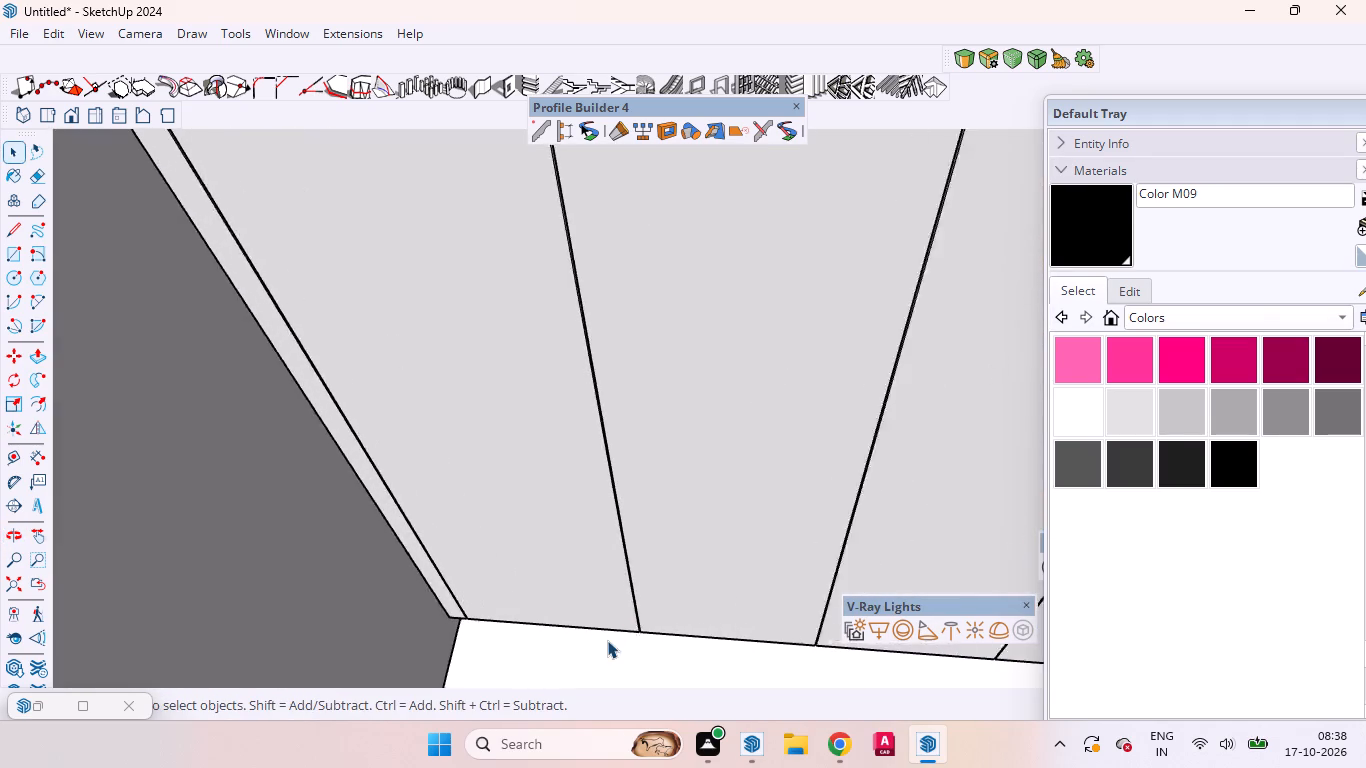
scroll(607, 640, up, 5)
middle_drag(598, 578, 576, 473)
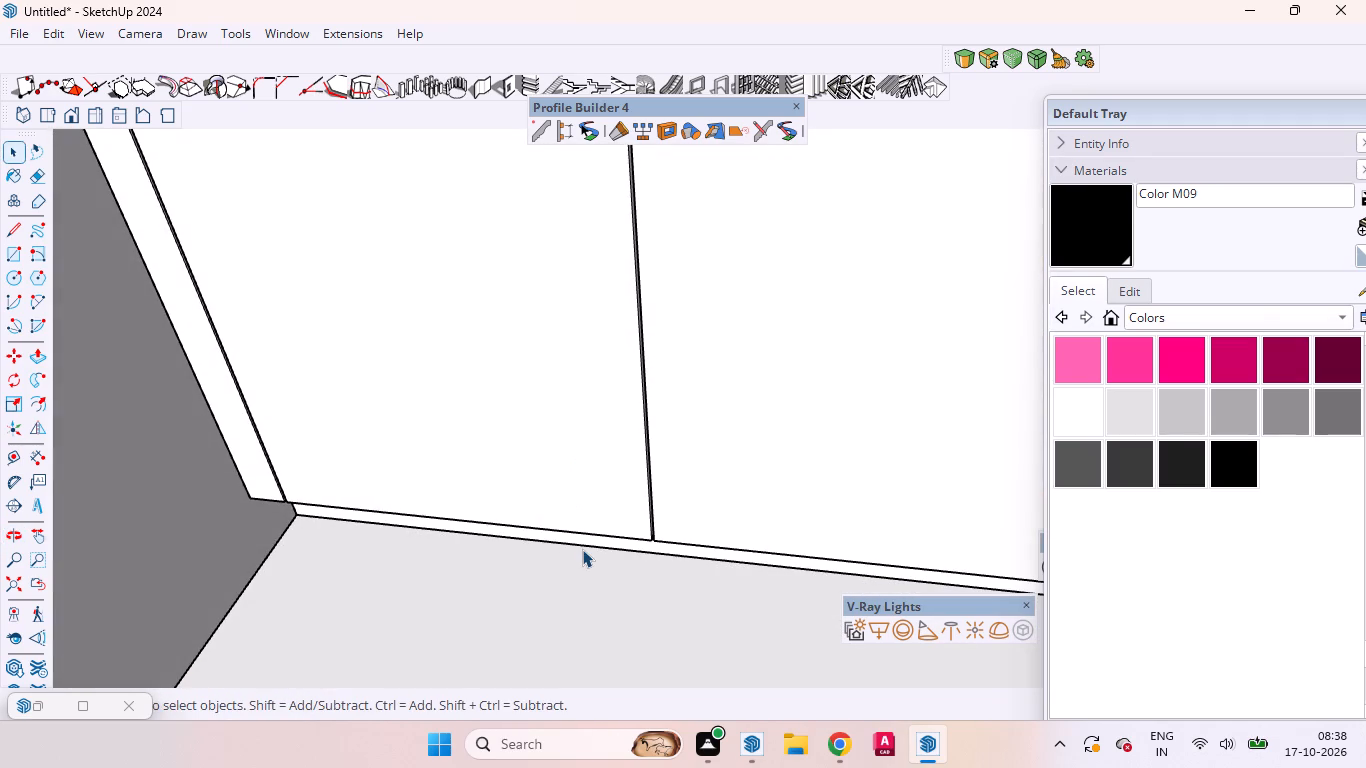
key(t)
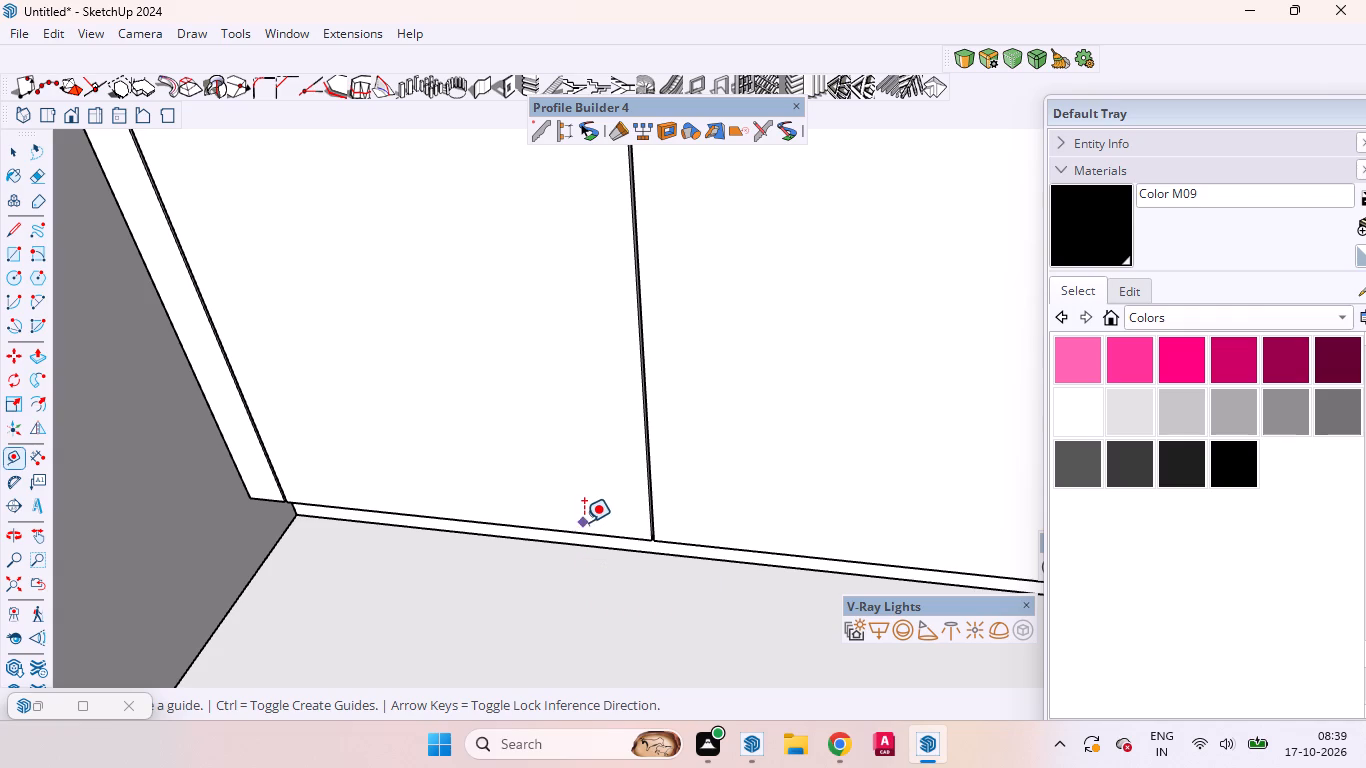
click(569, 528)
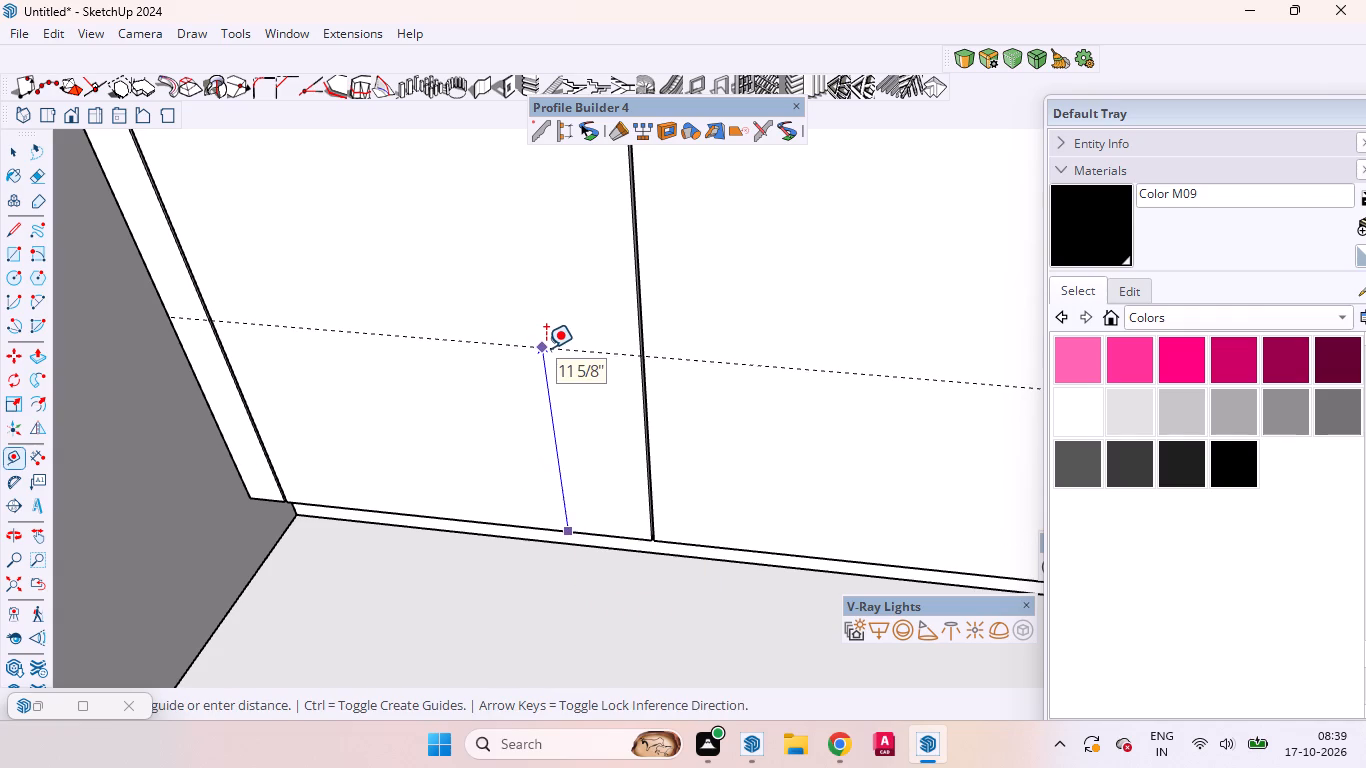
text(4')
key(Return)
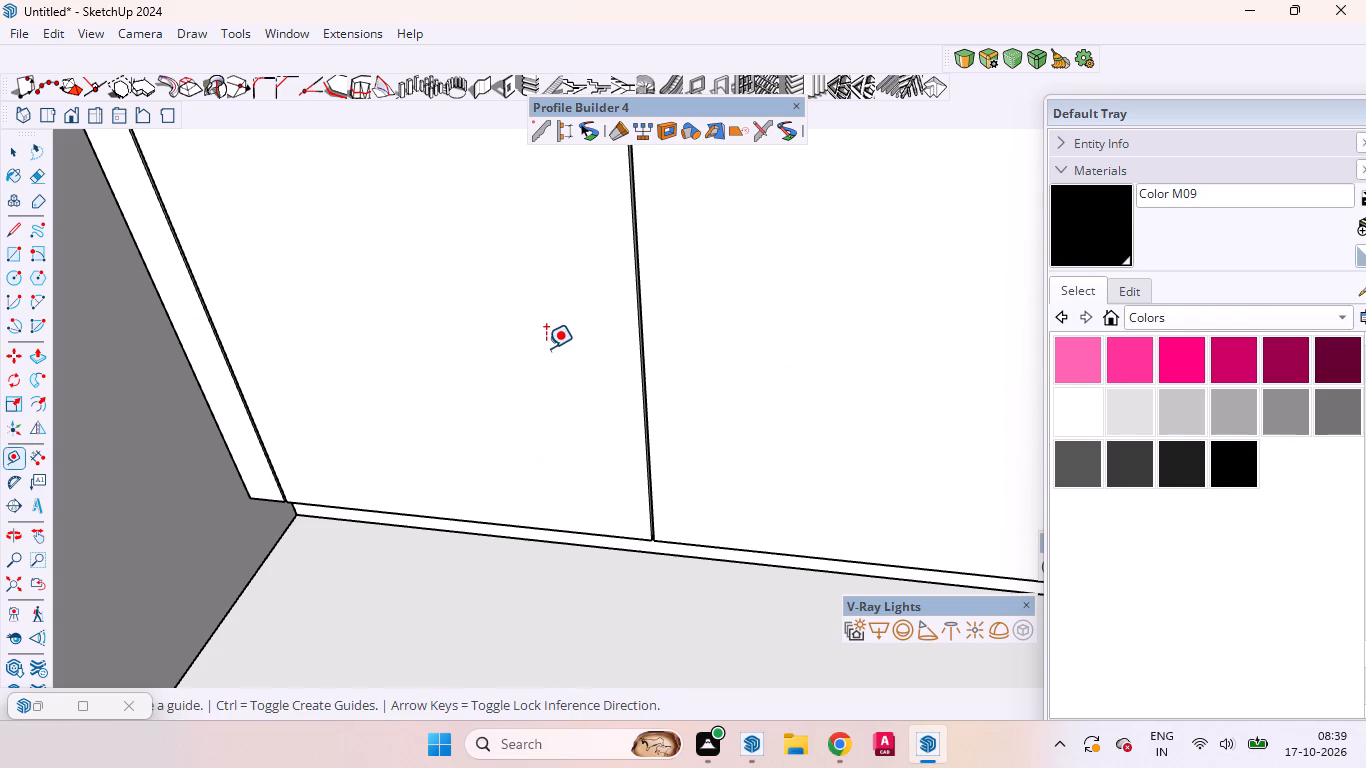
Place vertical guides 10 mm outward from each side of the gap between the first and second wardrobe doors.
scroll(561, 323, up, 1)
scroll(572, 319, down, 5)
scroll(572, 319, up, 6)
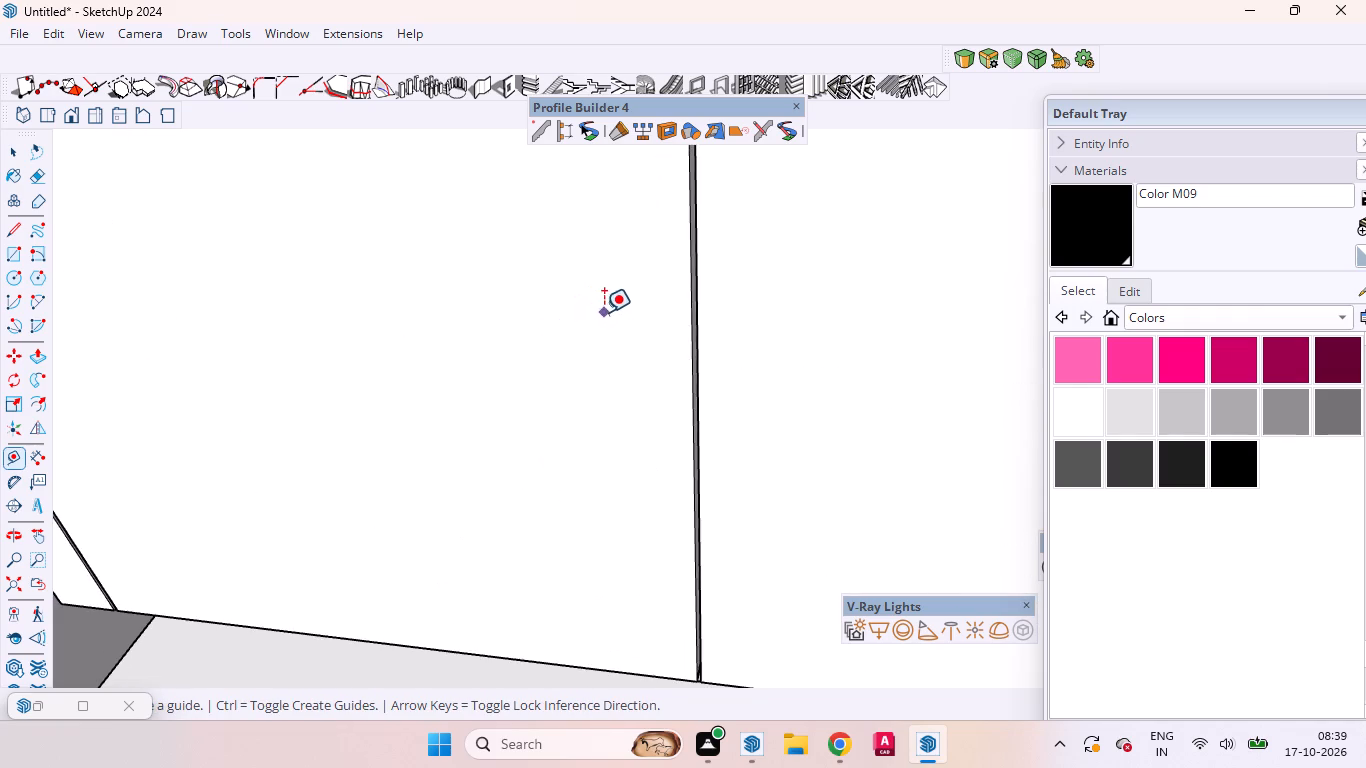
middle_drag(604, 312, 638, 305)
scroll(717, 302, up, 6)
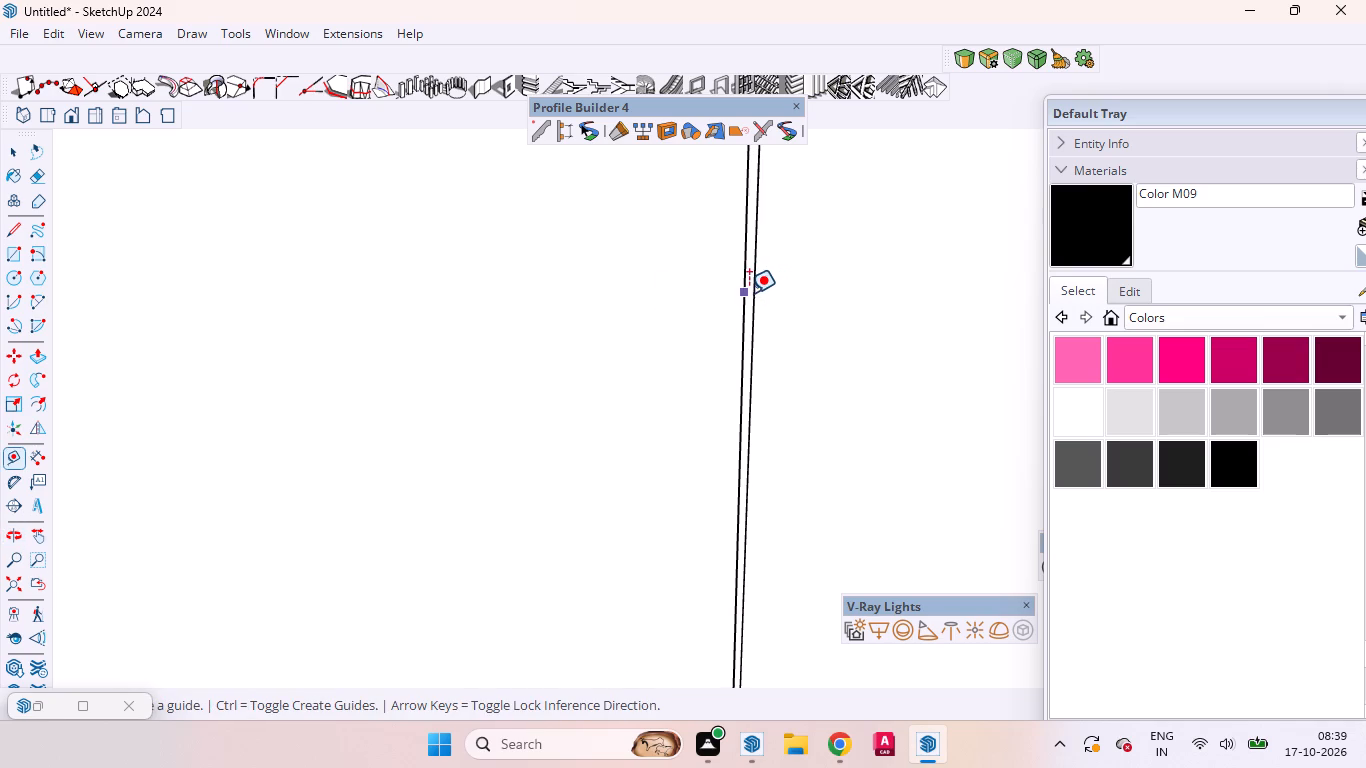
click(756, 293)
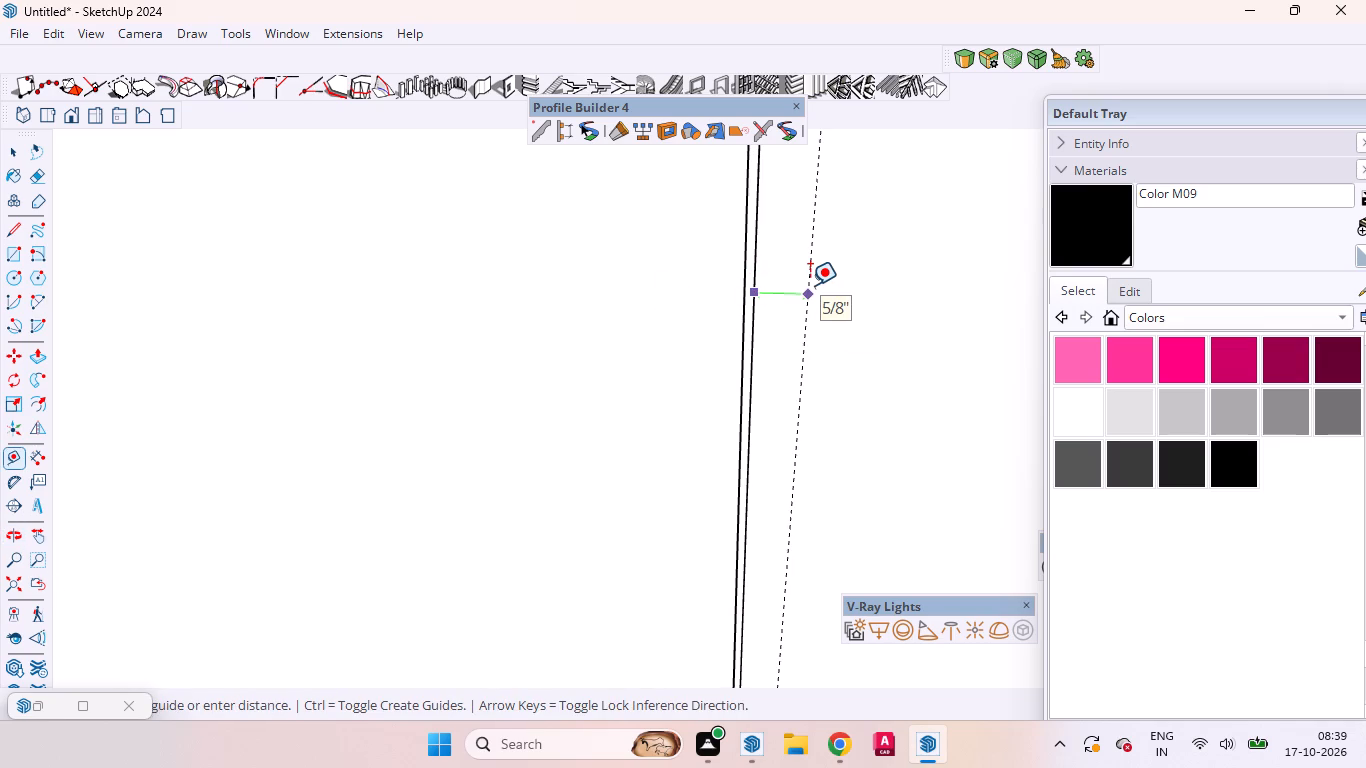
text(10mm)
key(Return)
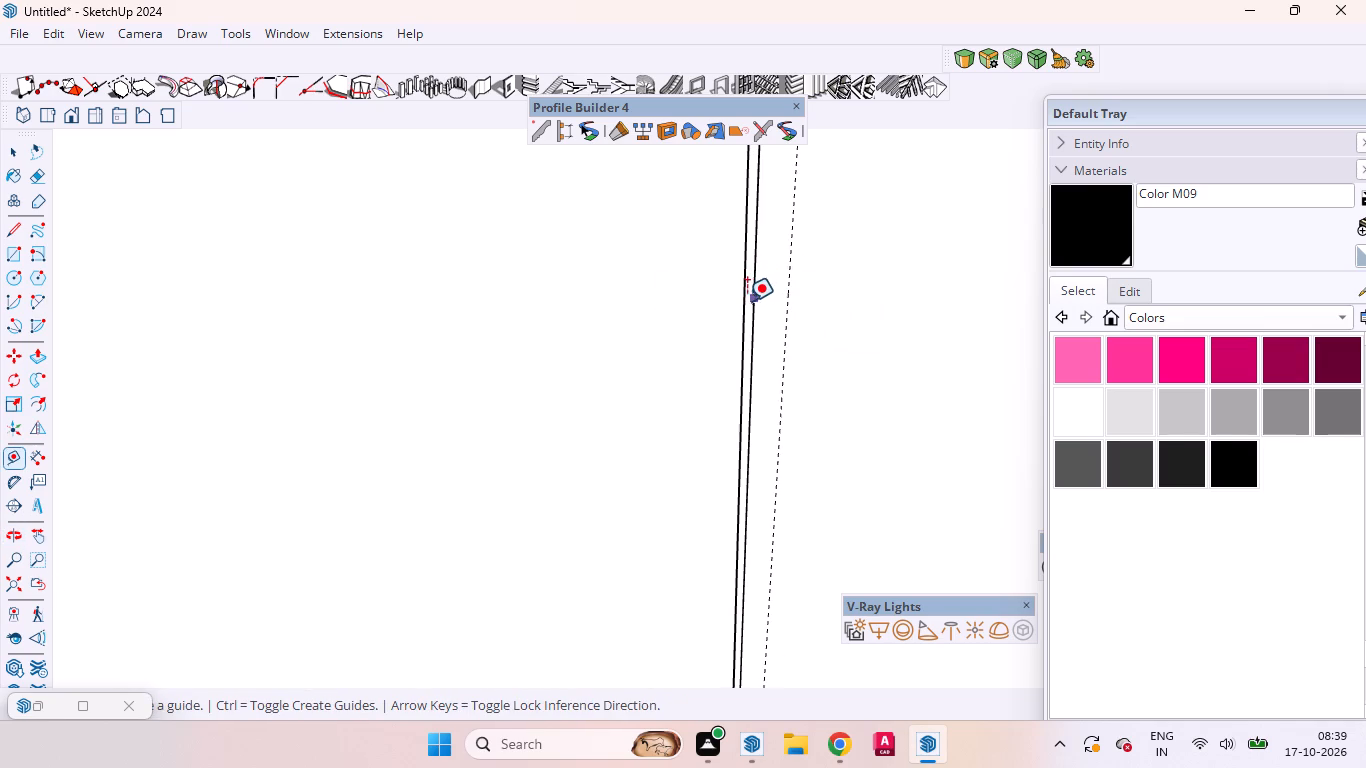
click(745, 301)
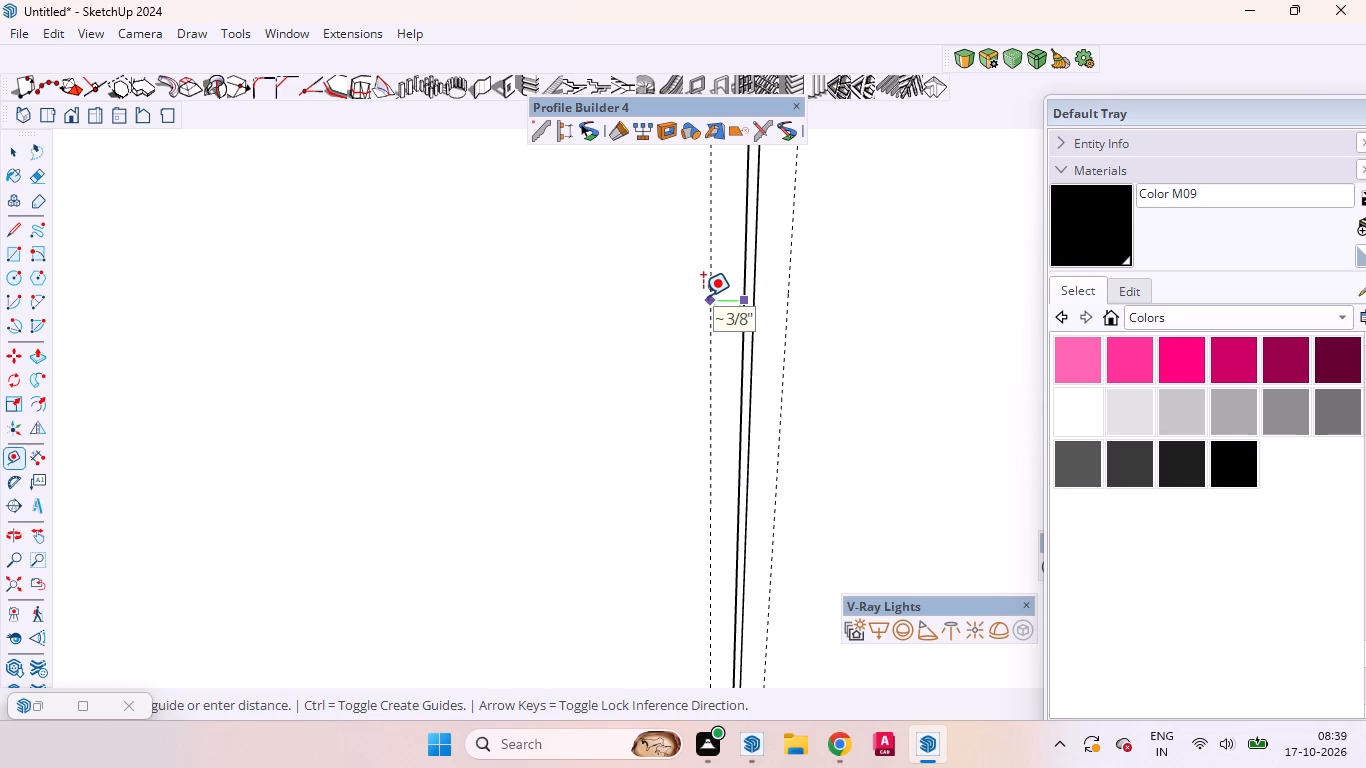
text(10mm)
key(Return)
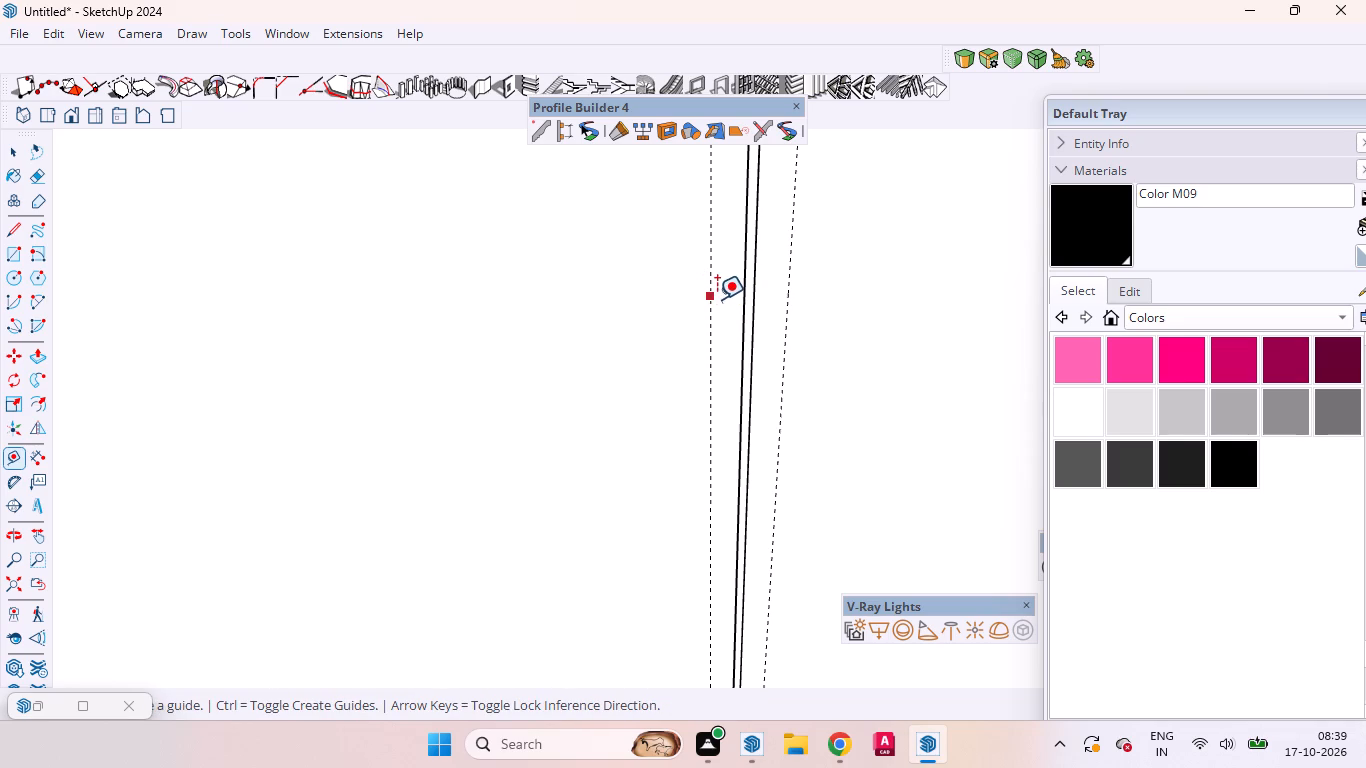
Add vertical guides 25 mm outward from each of the two 10 mm guides beside the door gap.
click(790, 299)
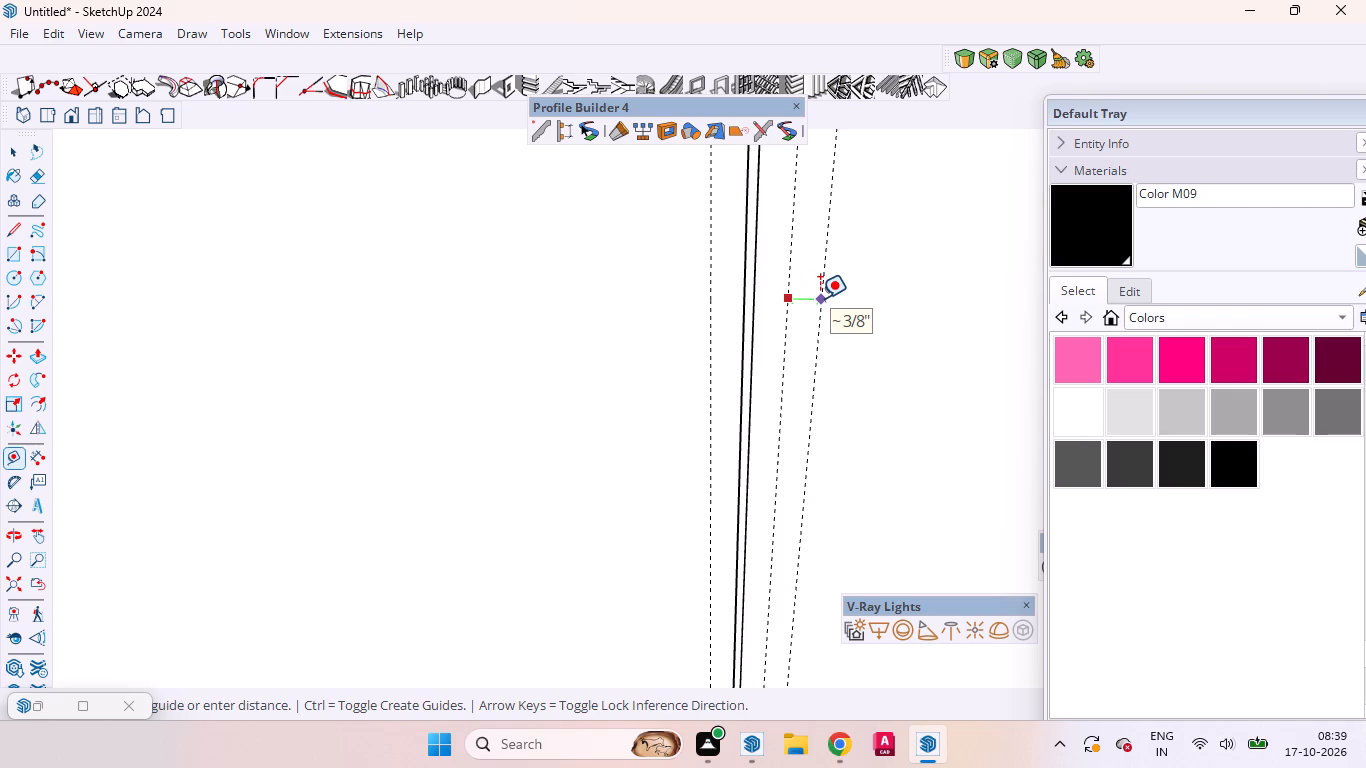
text(25mm)
key(Return)
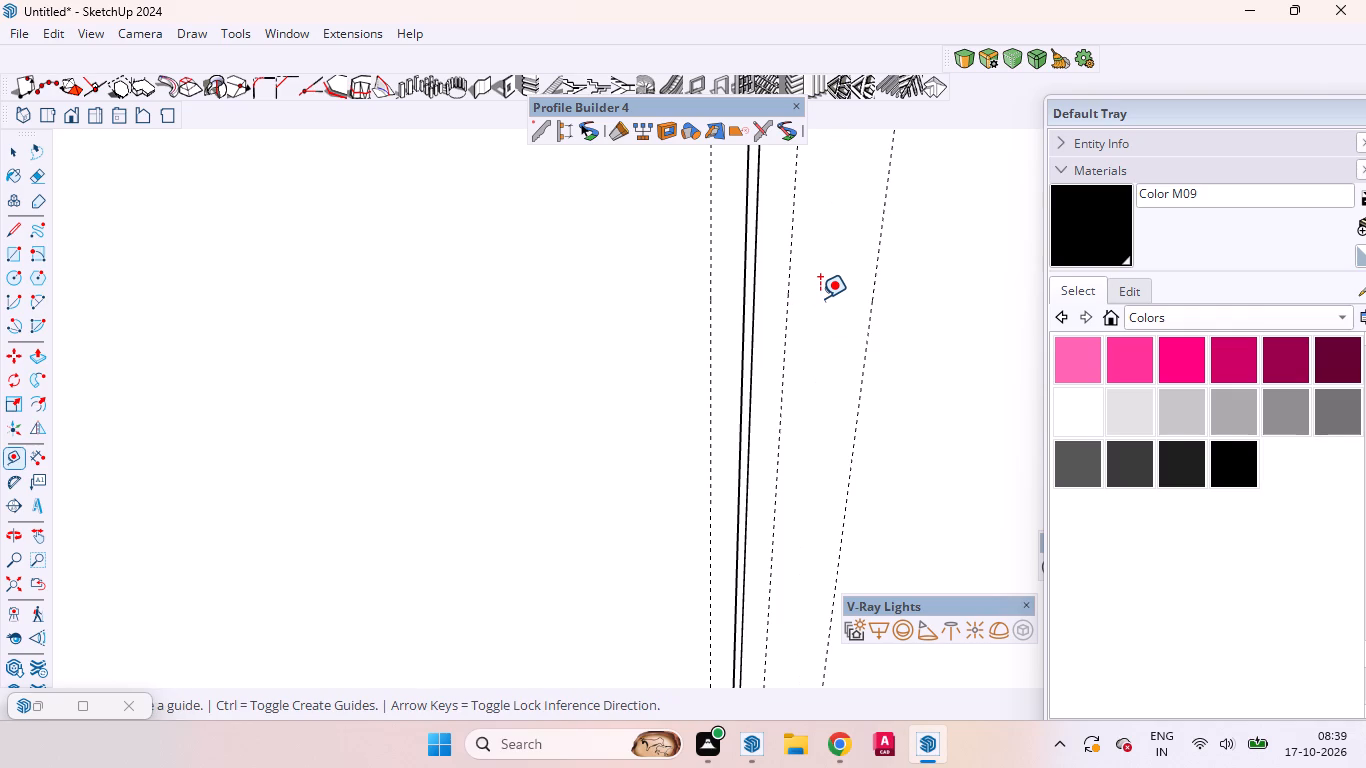
click(708, 311)
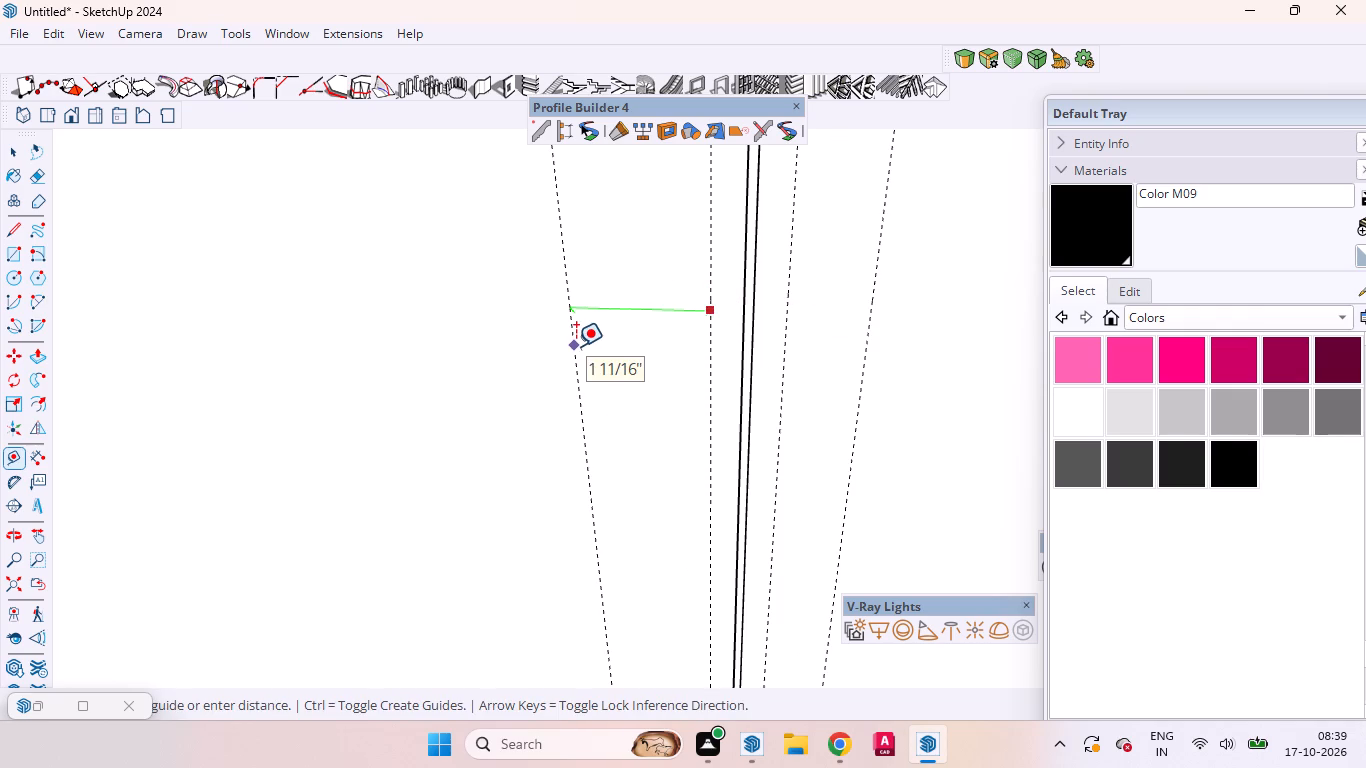
text(25mm)
key(Return)
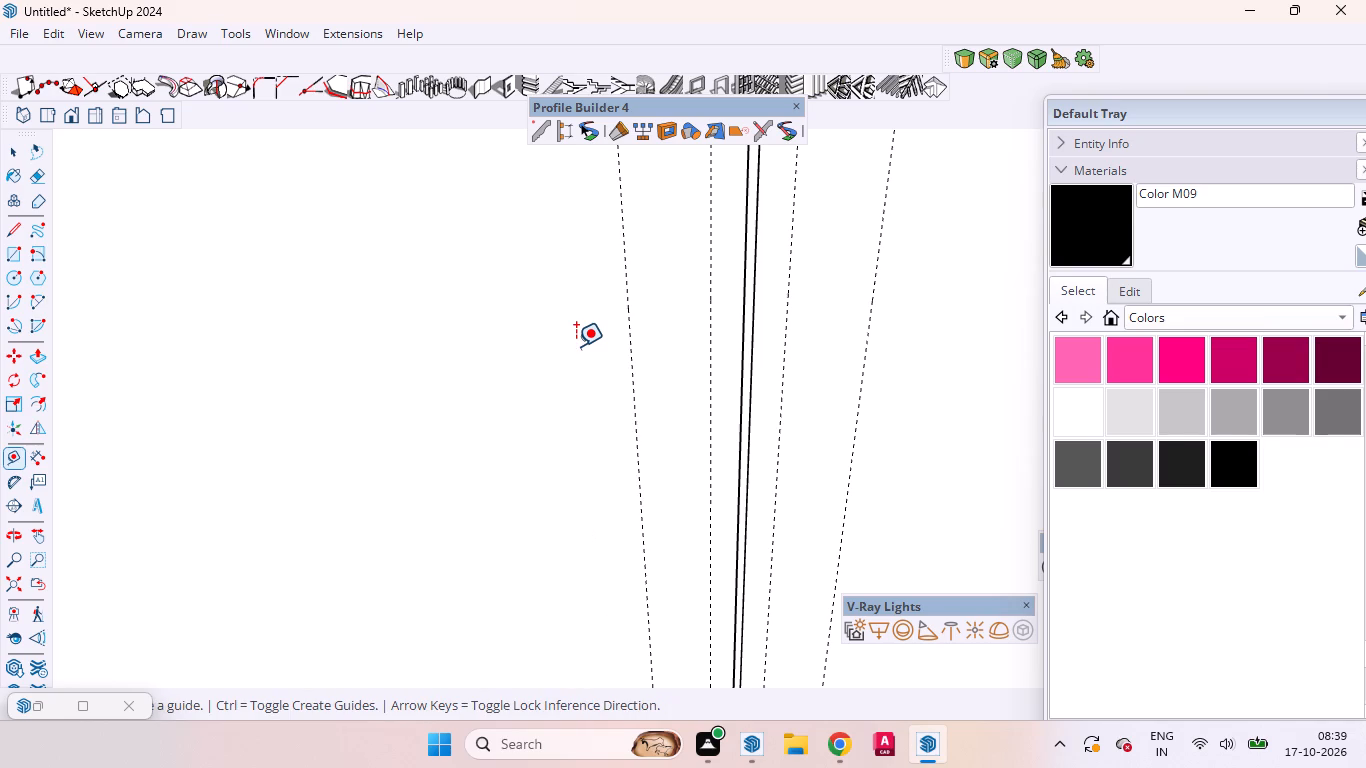
Add intermediate vertical guides 13 mm outward from each of the two 10 mm guides beside the door gap.
click(707, 370)
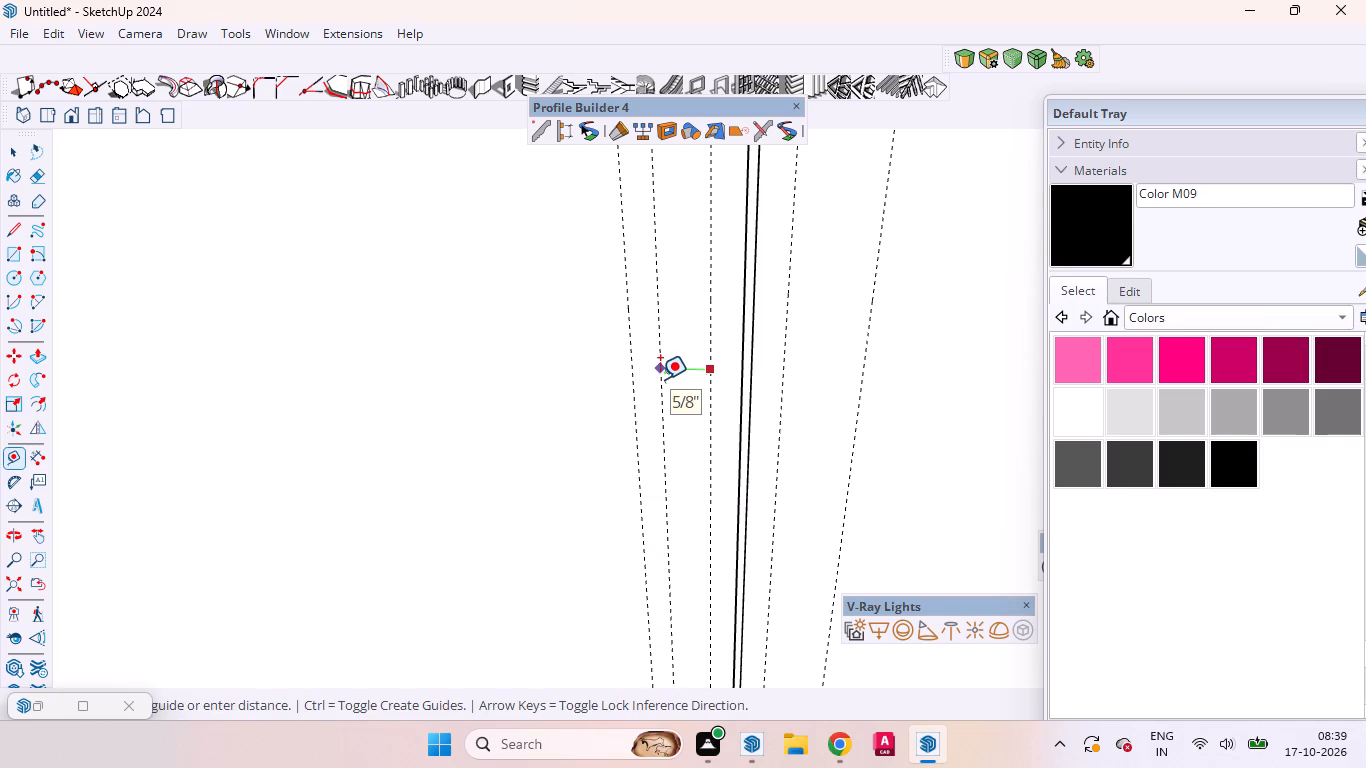
key(1)
key(3)
text(mm)
key(Return)
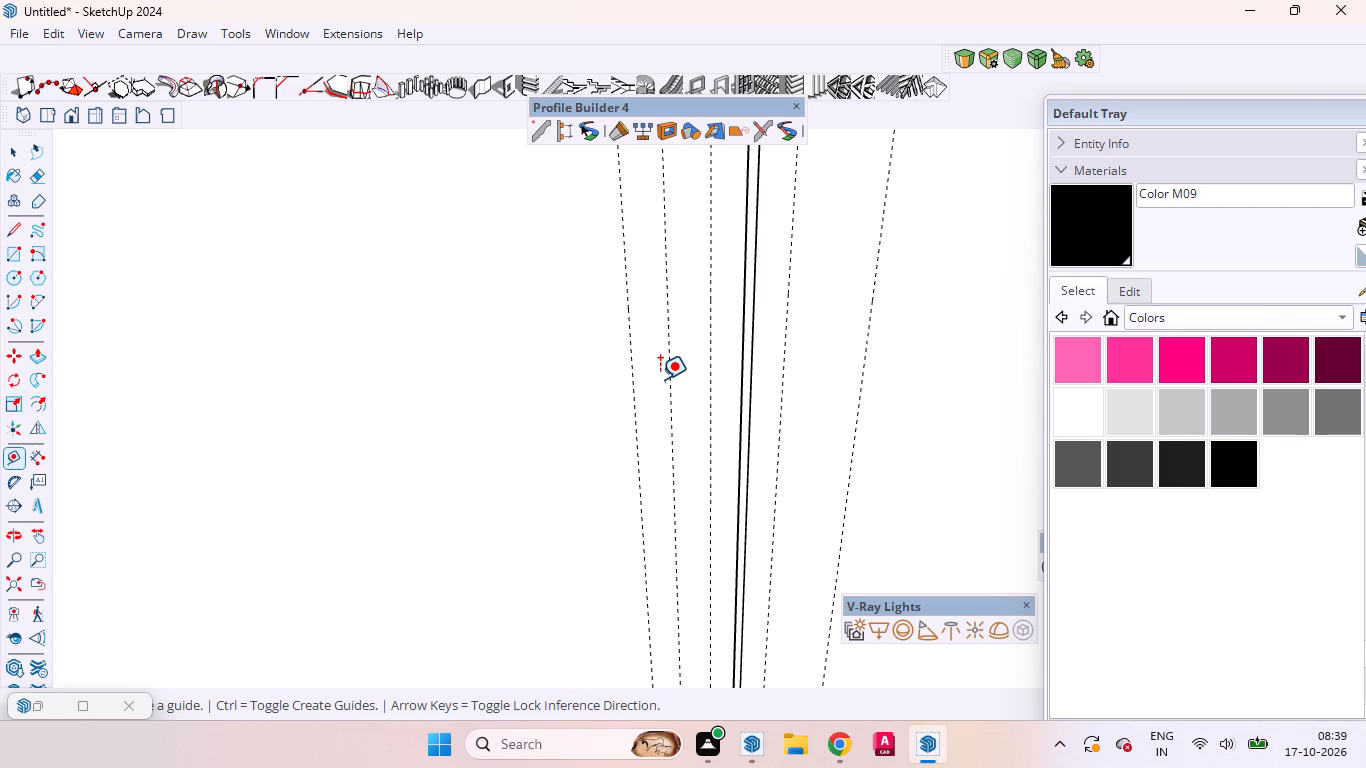
click(787, 364)
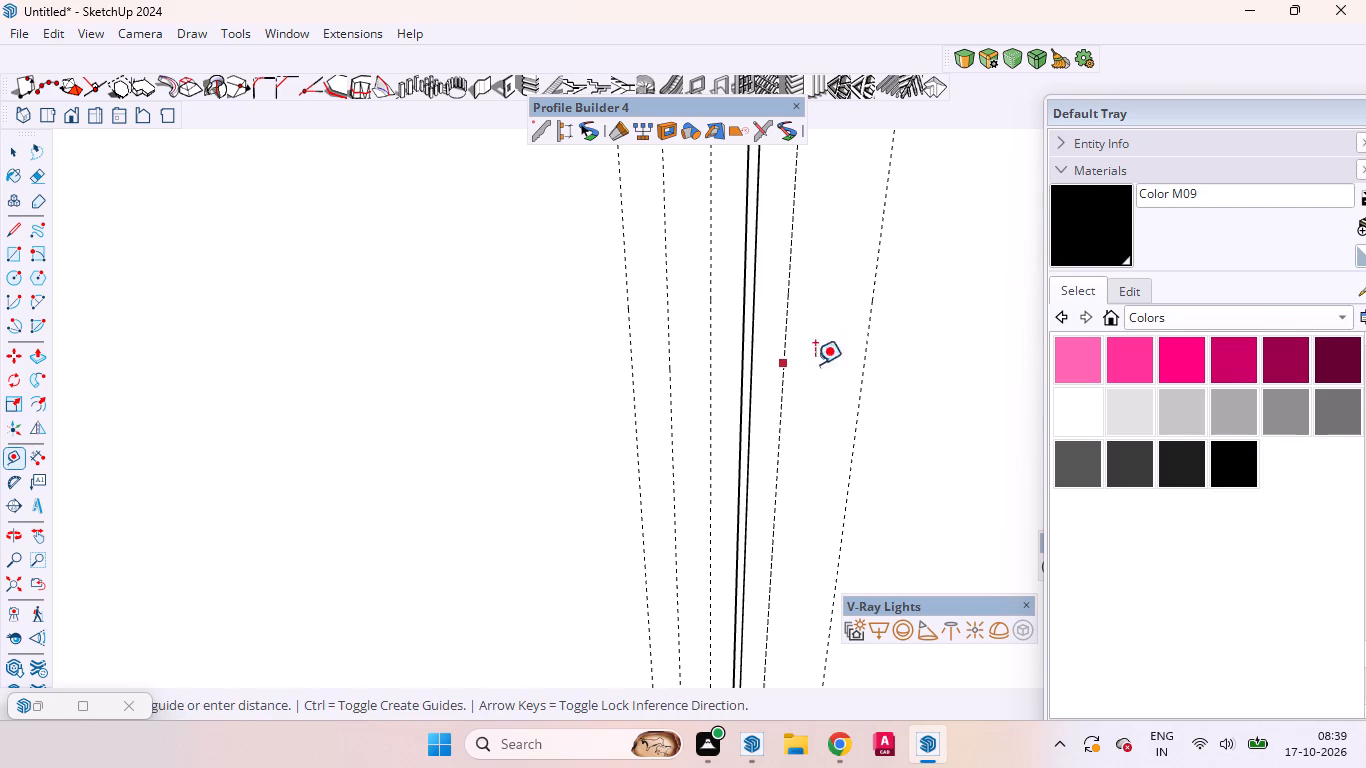
text(13mm)
key(Return)
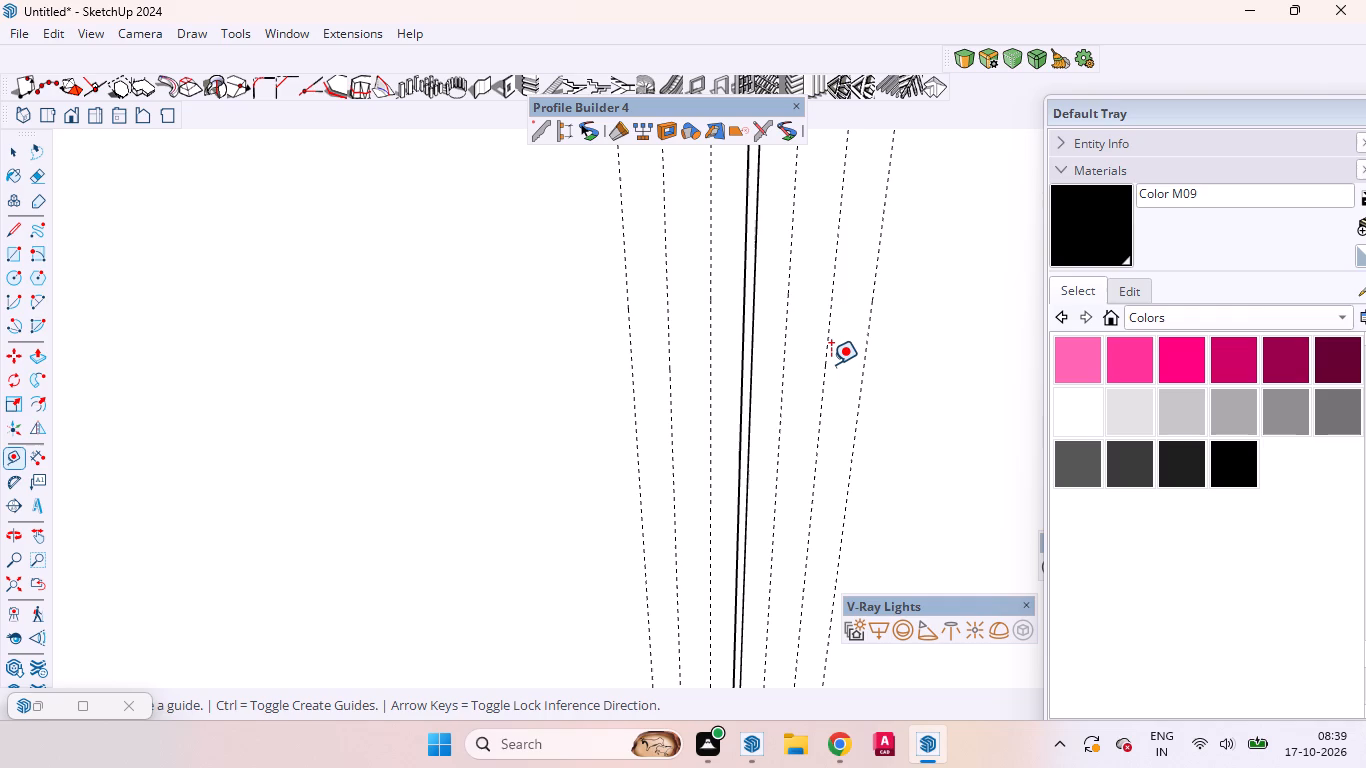
Place a second horizontal guide 2' below the existing horizontal guide across the wardrobe doors.
scroll(831, 364, up, 1)
scroll(709, 366, down, 13)
scroll(673, 383, up, 3)
scroll(673, 384, down, 2)
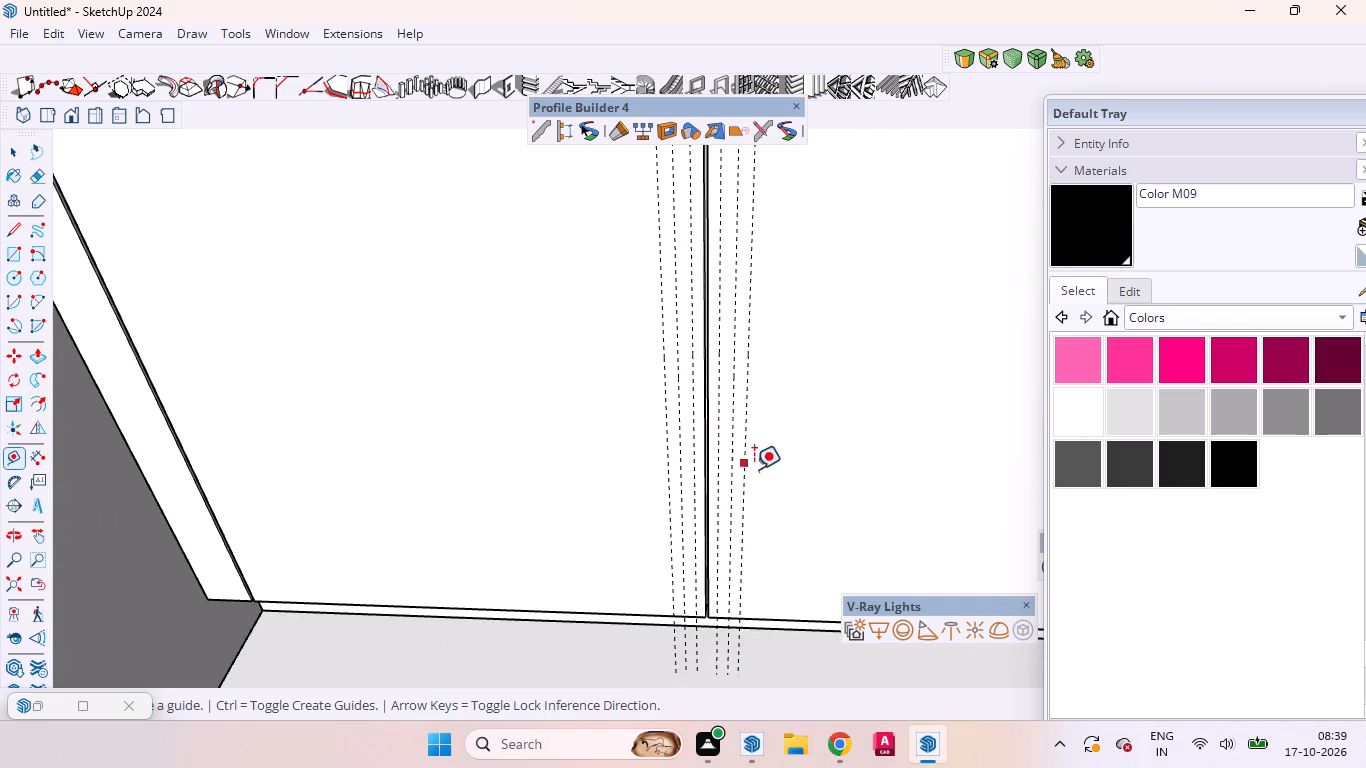
scroll(754, 477, down, 5)
scroll(762, 512, up, 3)
scroll(764, 518, down, 6)
scroll(738, 602, down, 5)
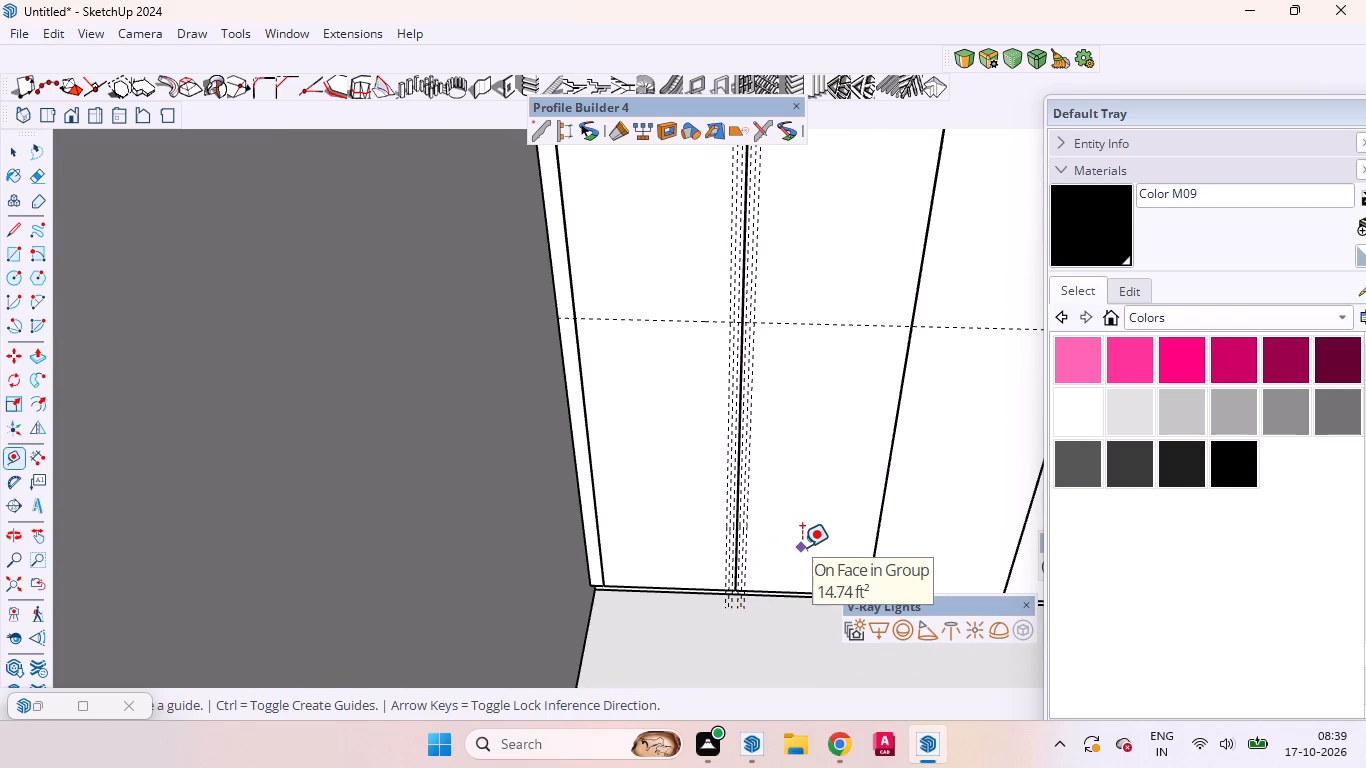
key(space)
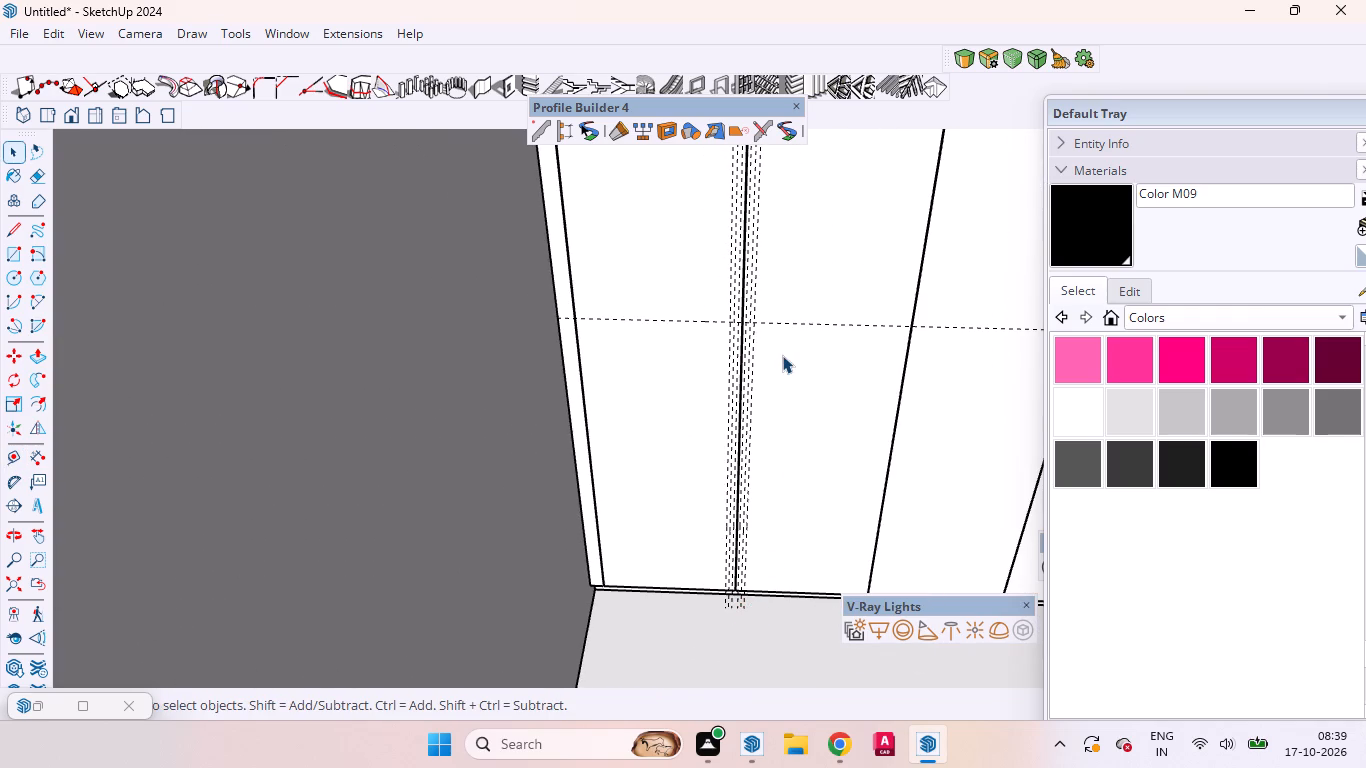
scroll(783, 354, up, 3)
key(t)
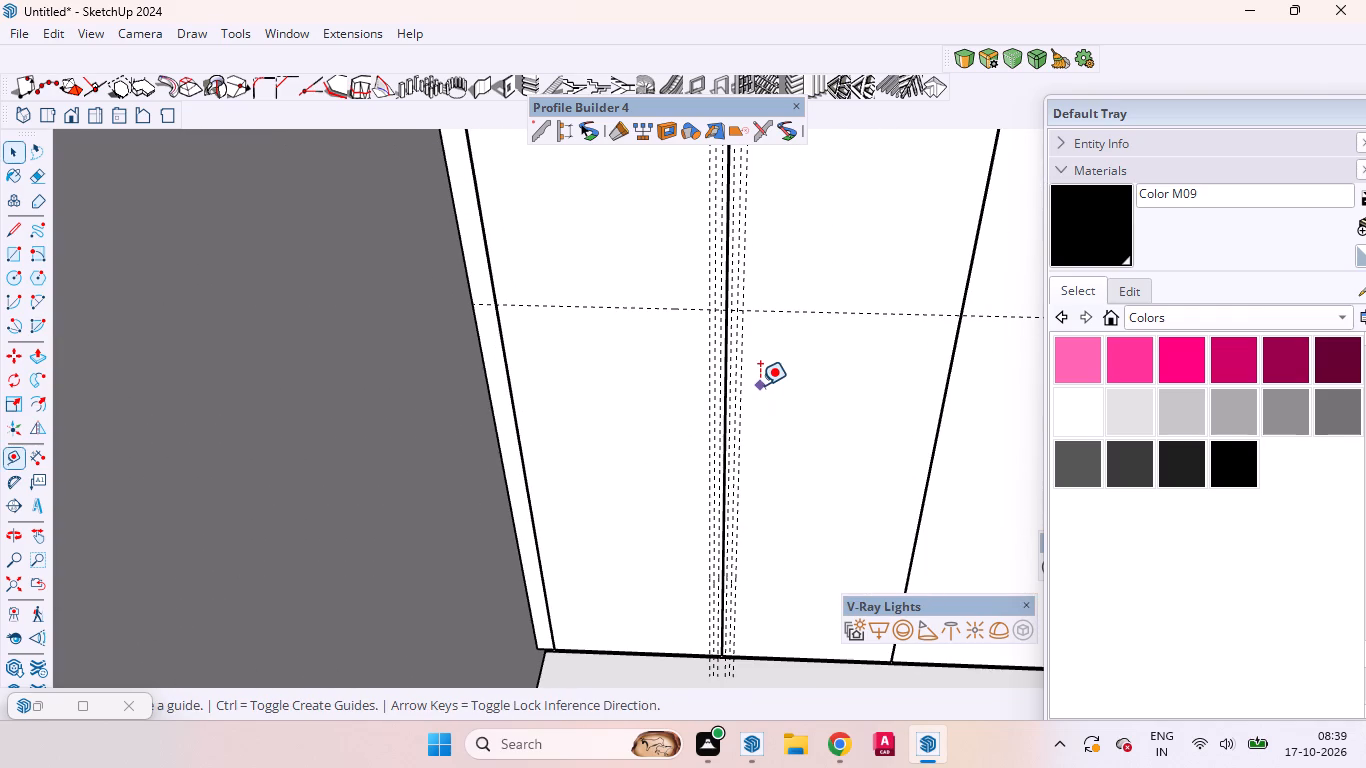
click(638, 309)
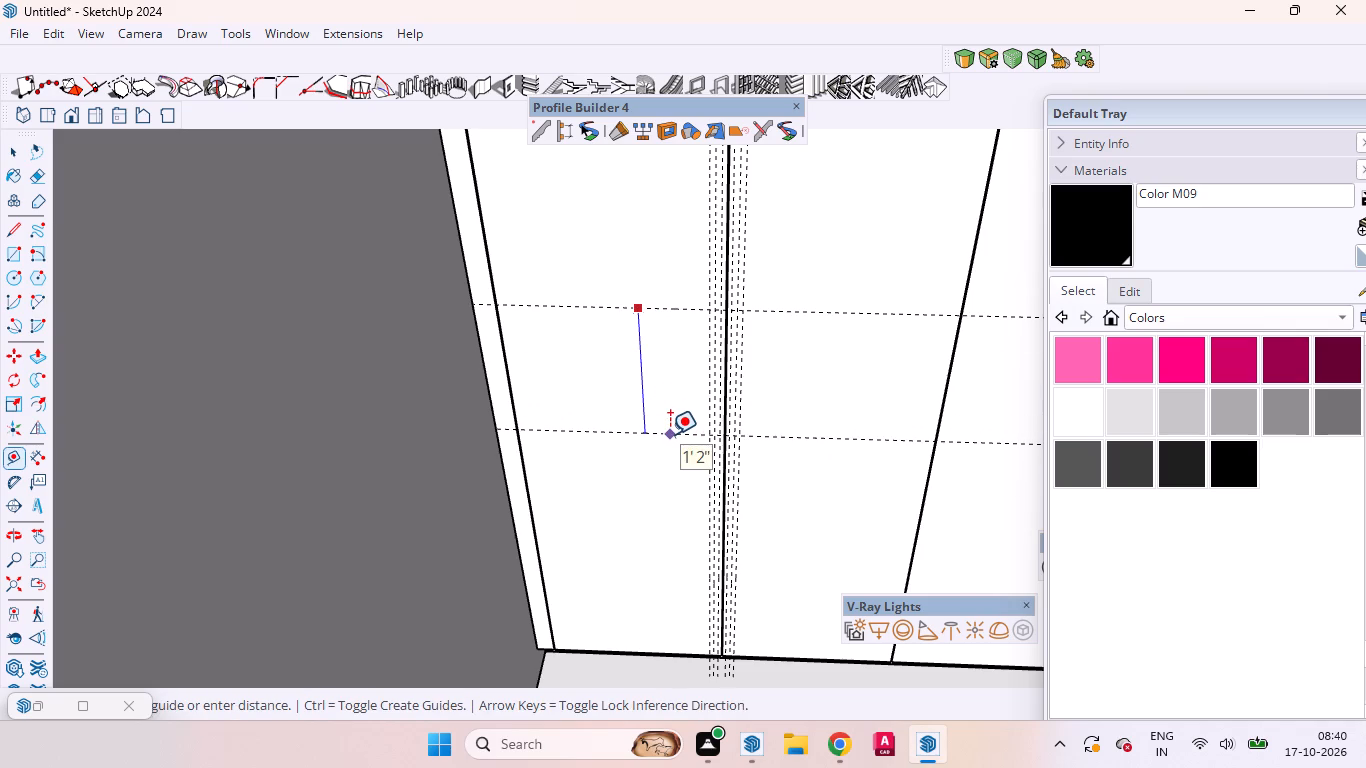
text(2')
key(Return)
key(space)
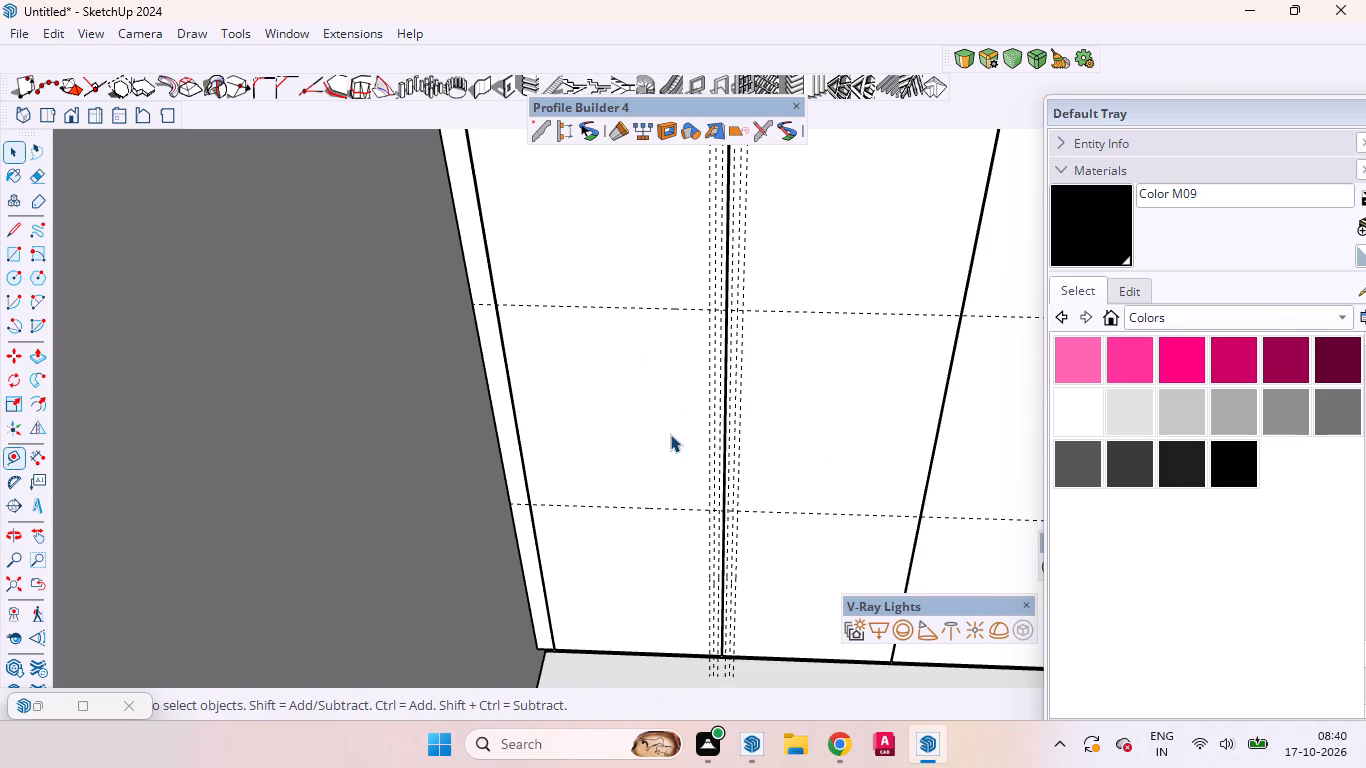
Make a new empty group, with nothing selected, to hold the profile geometry for this wardrobe.
scroll(532, 444, down, 7)
scroll(544, 461, up, 2)
scroll(546, 461, down, 3)
scroll(551, 463, up, 3)
scroll(553, 464, down, 15)
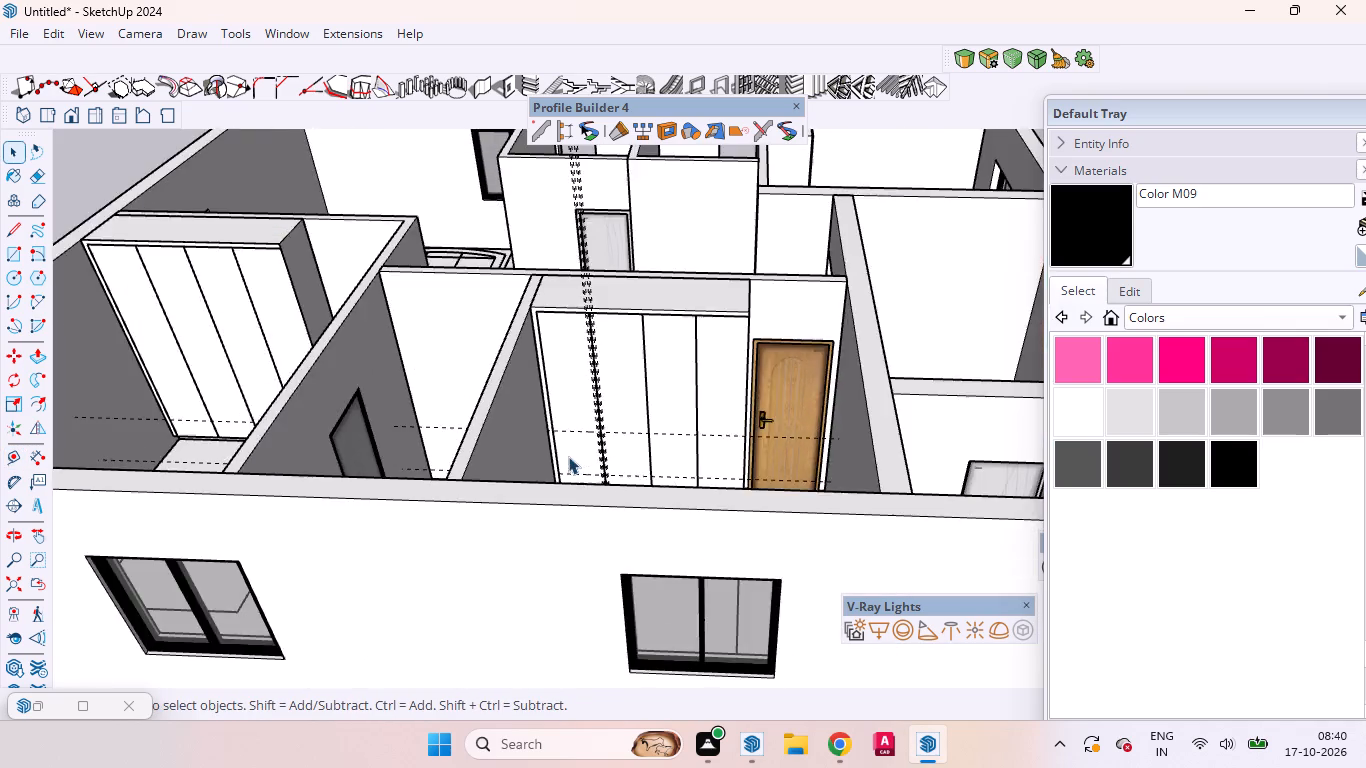
scroll(568, 456, down, 10)
right_click(885, 519)
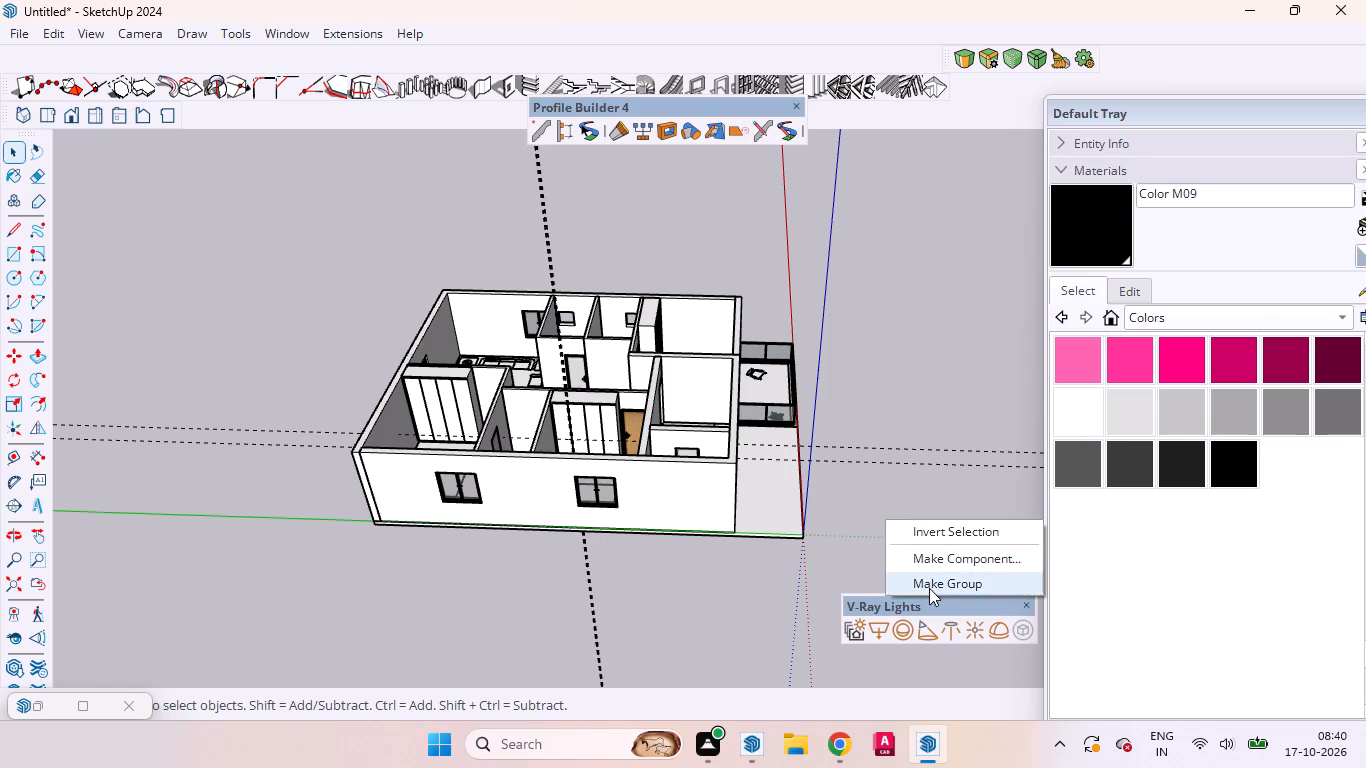
click(929, 588)
Draw a rectangle between the two horizontal guides, spanning from the outermost vertical guide to the 10 mm guide on one side of the door gap.
scroll(582, 460, up, 20)
scroll(582, 460, up, 2)
scroll(621, 480, down, 1)
scroll(621, 480, up, 1)
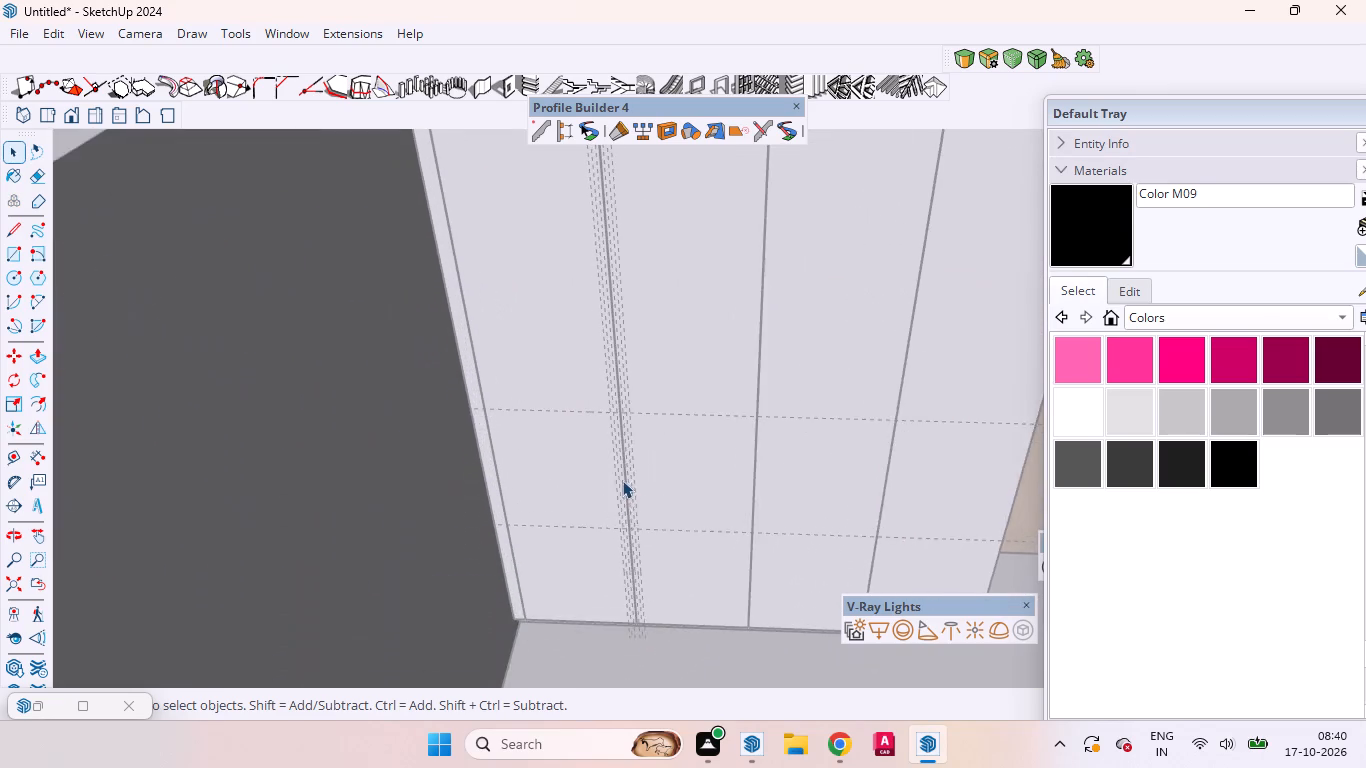
scroll(622, 504, up, 1)
middle_drag(622, 504, 617, 494)
scroll(615, 411, up, 11)
middle_drag(593, 462, 600, 409)
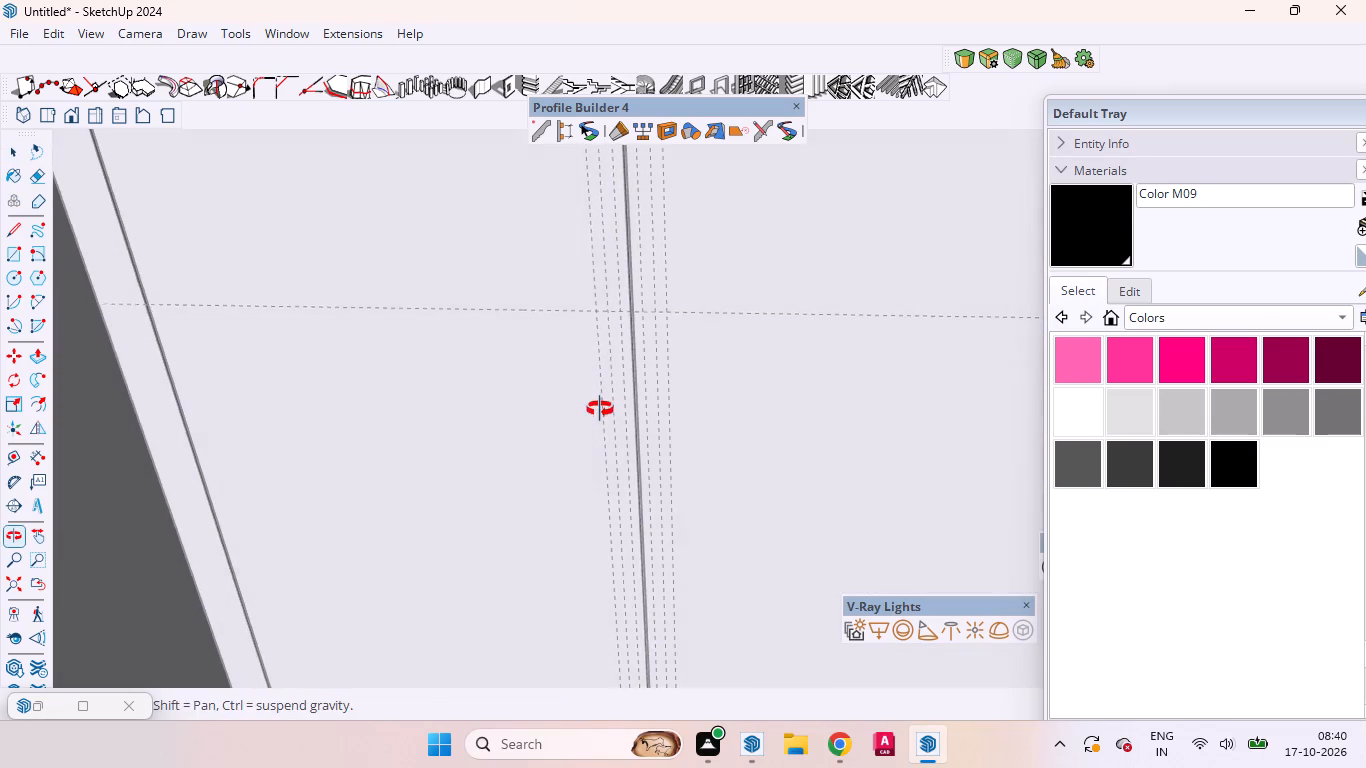
middle_drag(600, 409, 600, 408)
scroll(661, 442, down, 7)
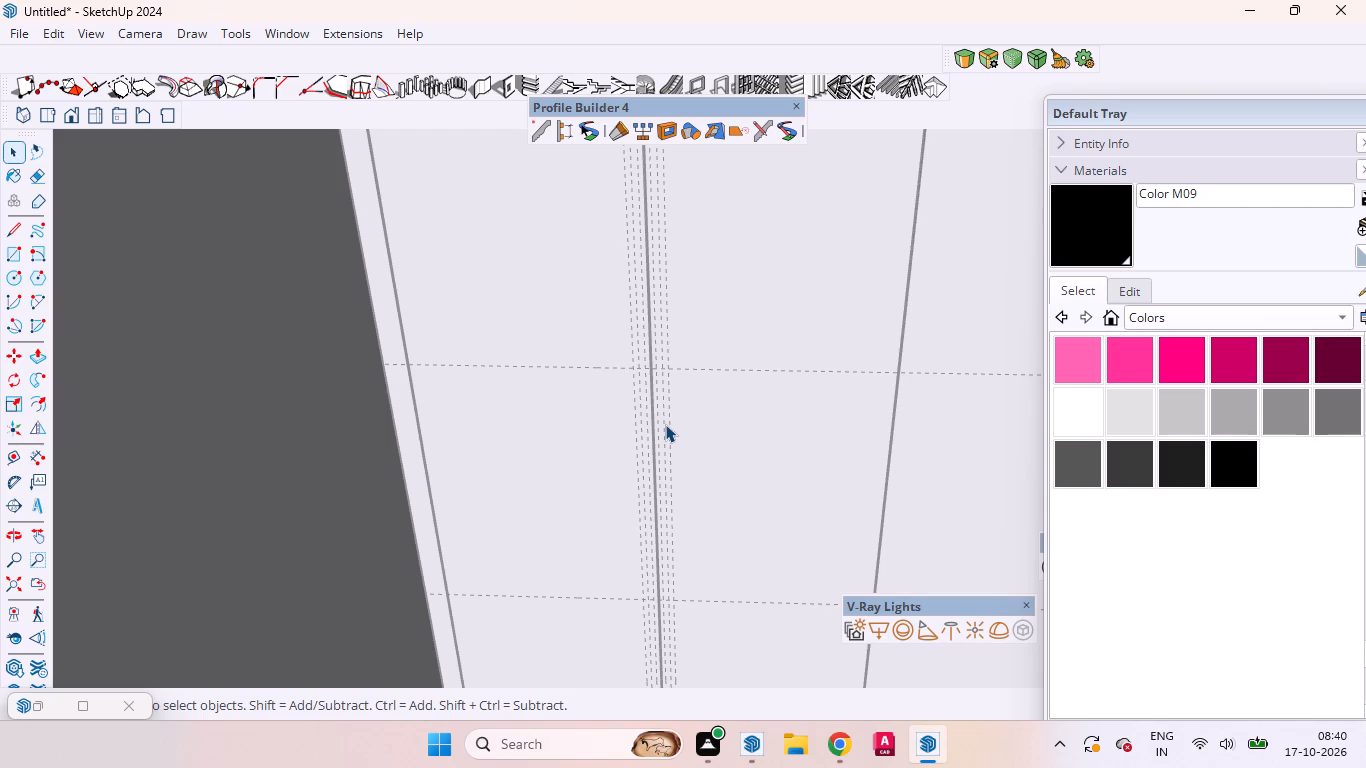
click(7, 246)
scroll(763, 350, up, 8)
scroll(643, 394, down, 3)
scroll(636, 400, up, 4)
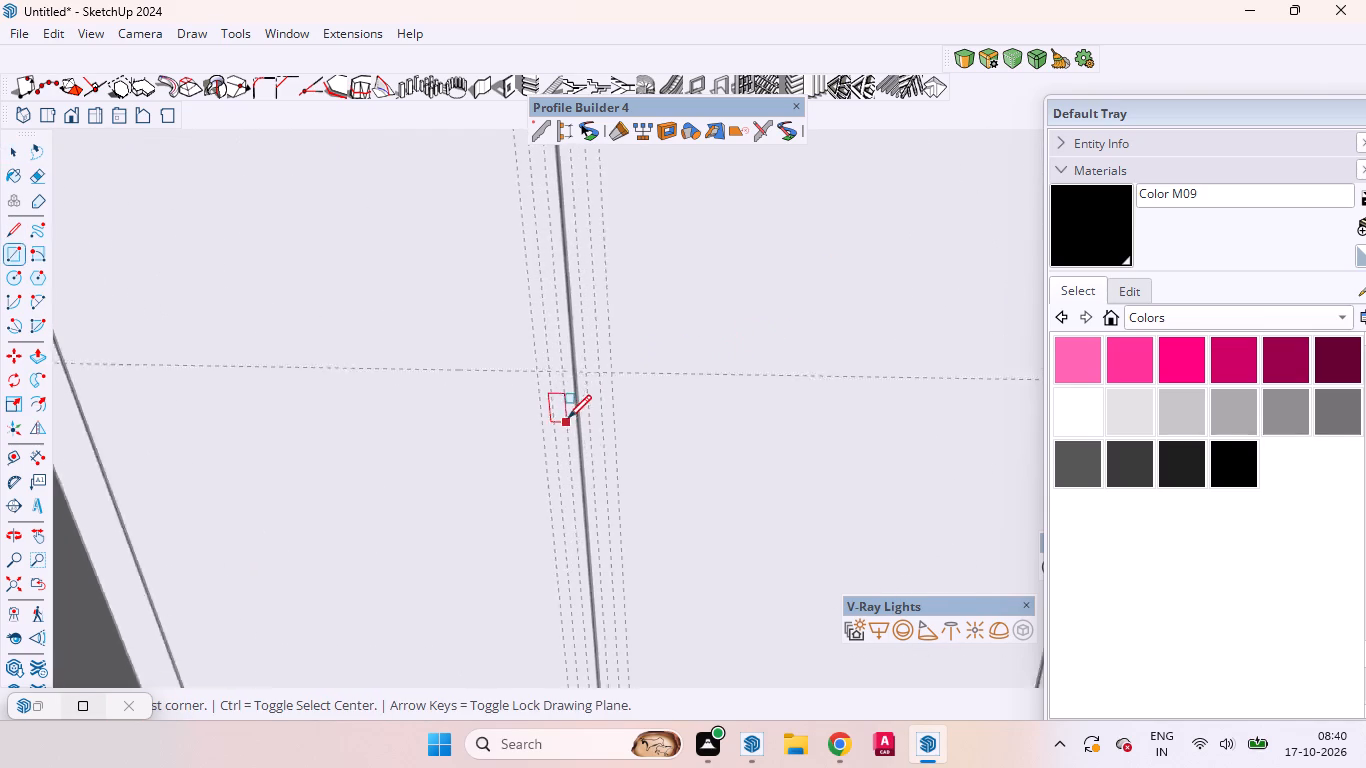
scroll(568, 418, up, 7)
scroll(549, 399, down, 1)
click(521, 344)
scroll(664, 399, down, 8)
scroll(658, 371, up, 3)
scroll(658, 371, down, 9)
scroll(625, 588, up, 7)
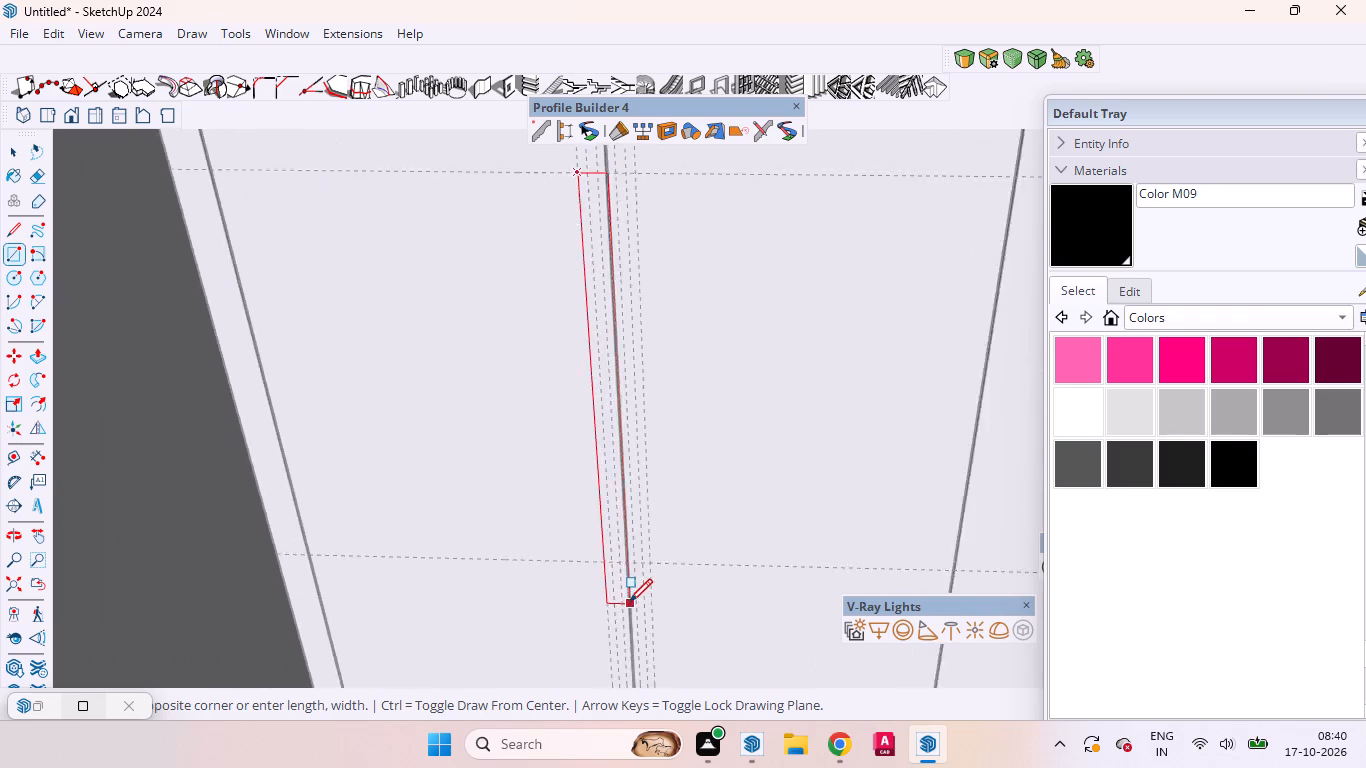
scroll(629, 602, up, 5)
scroll(612, 581, down, 1)
scroll(612, 580, up, 4)
click(612, 514)
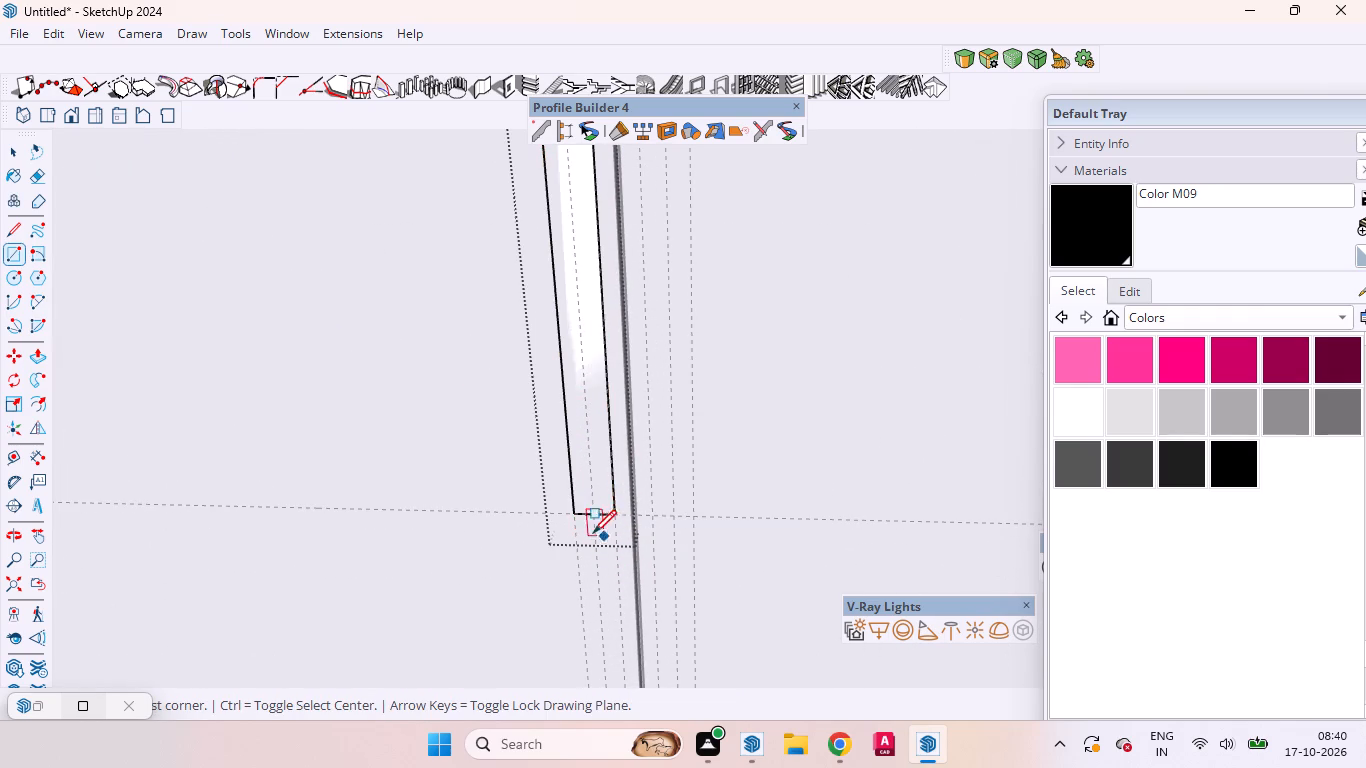
Draw a narrower rectangle below it, from the intermediate vertical guide to the 10 mm guide, down to the bottom edge of the door.
click(592, 517)
scroll(594, 475, down, 6)
scroll(591, 462, up, 1)
scroll(591, 462, down, 3)
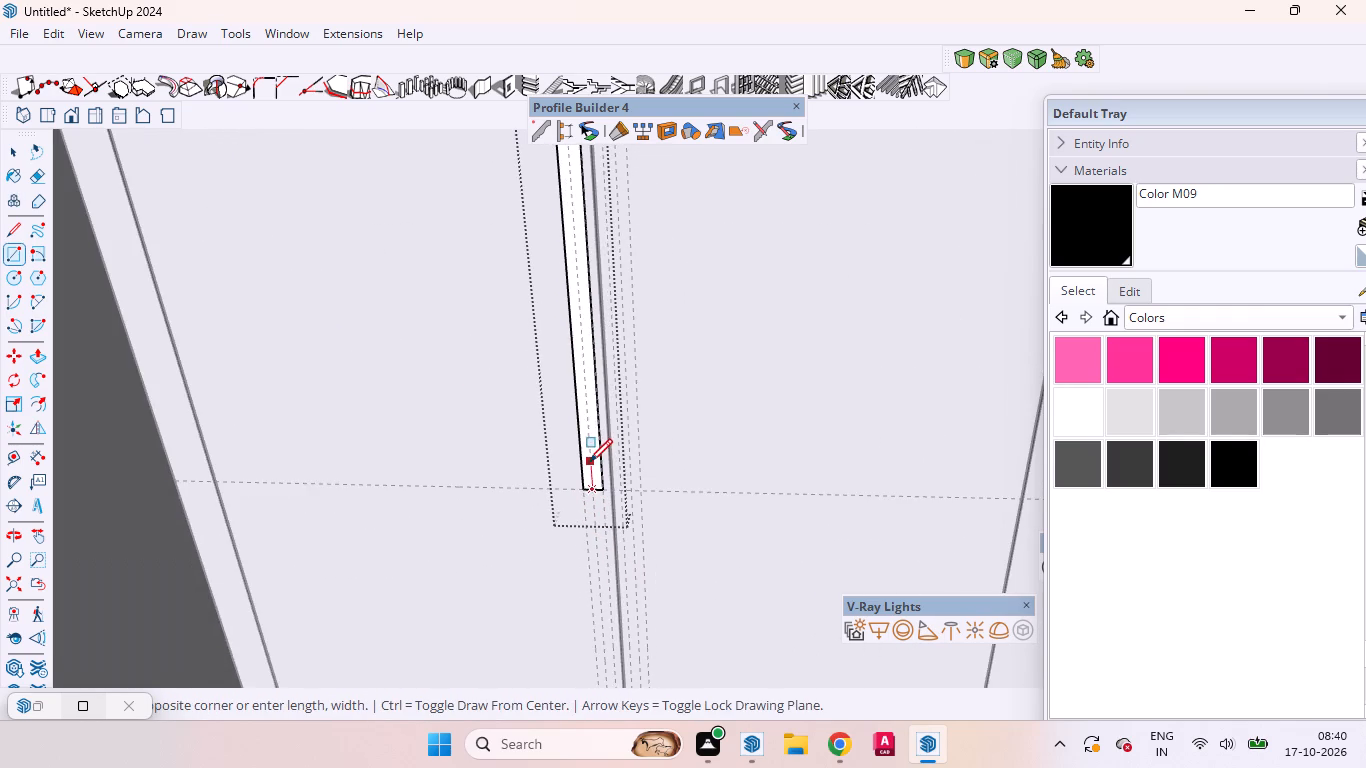
scroll(591, 470, down, 9)
scroll(602, 637, up, 9)
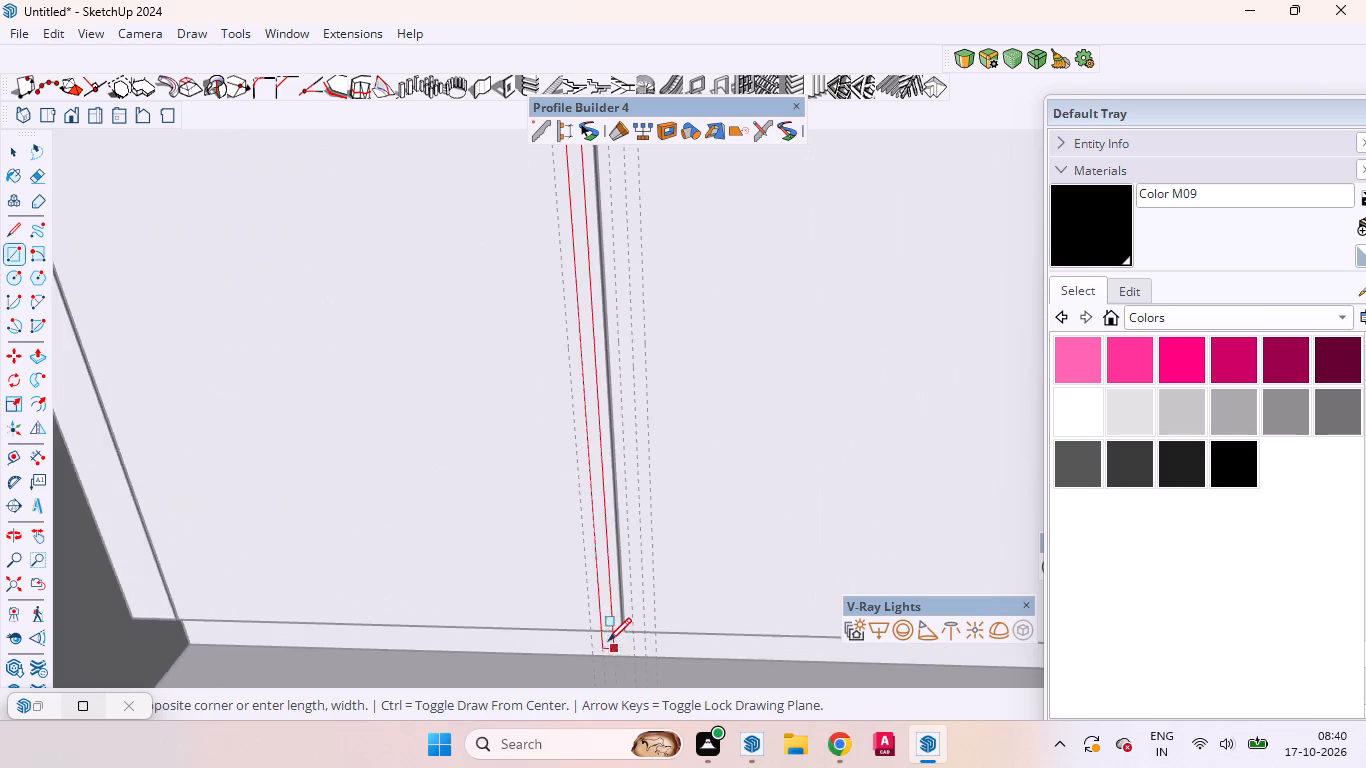
scroll(608, 641, up, 2)
scroll(608, 640, down, 1)
scroll(608, 640, up, 9)
scroll(606, 632, down, 1)
scroll(606, 632, up, 1)
click(621, 624)
scroll(611, 641, down, 3)
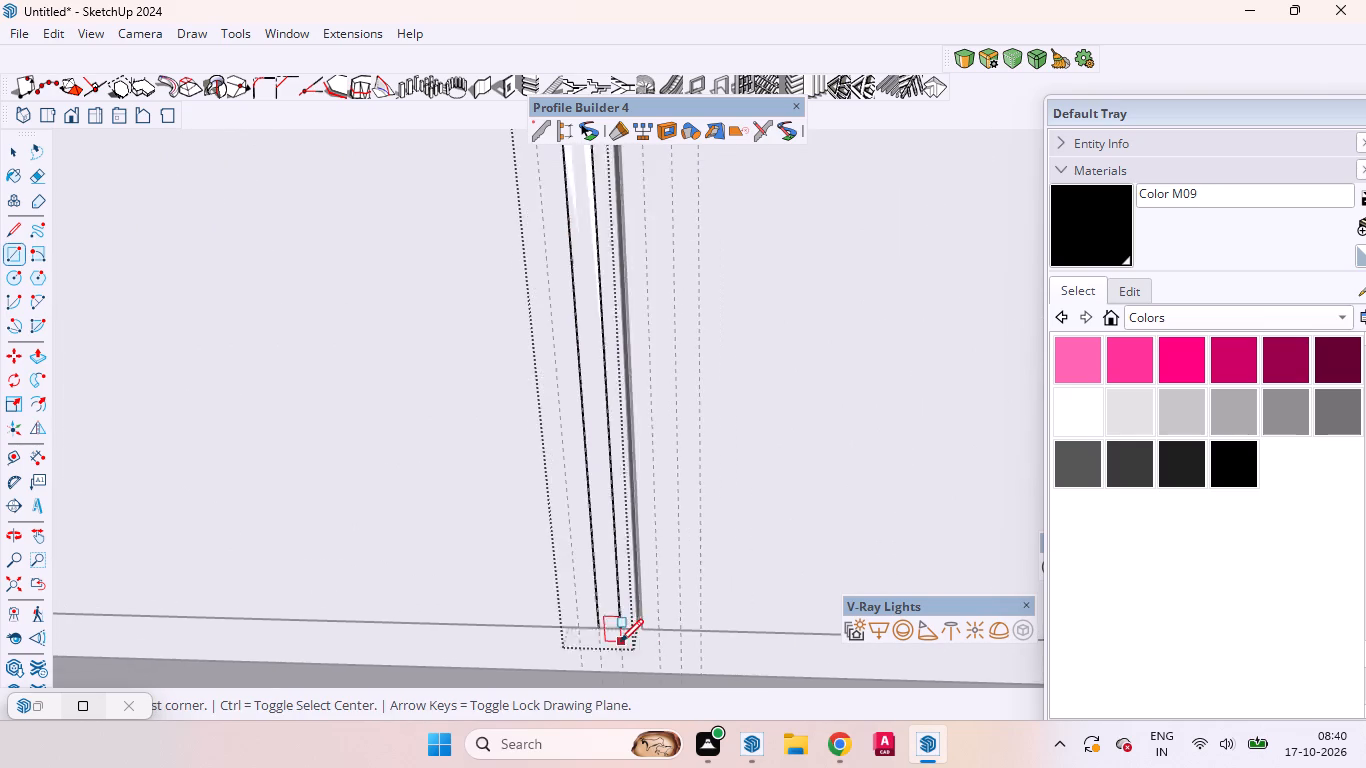
scroll(620, 642, down, 4)
scroll(621, 649, up, 3)
scroll(626, 633, down, 10)
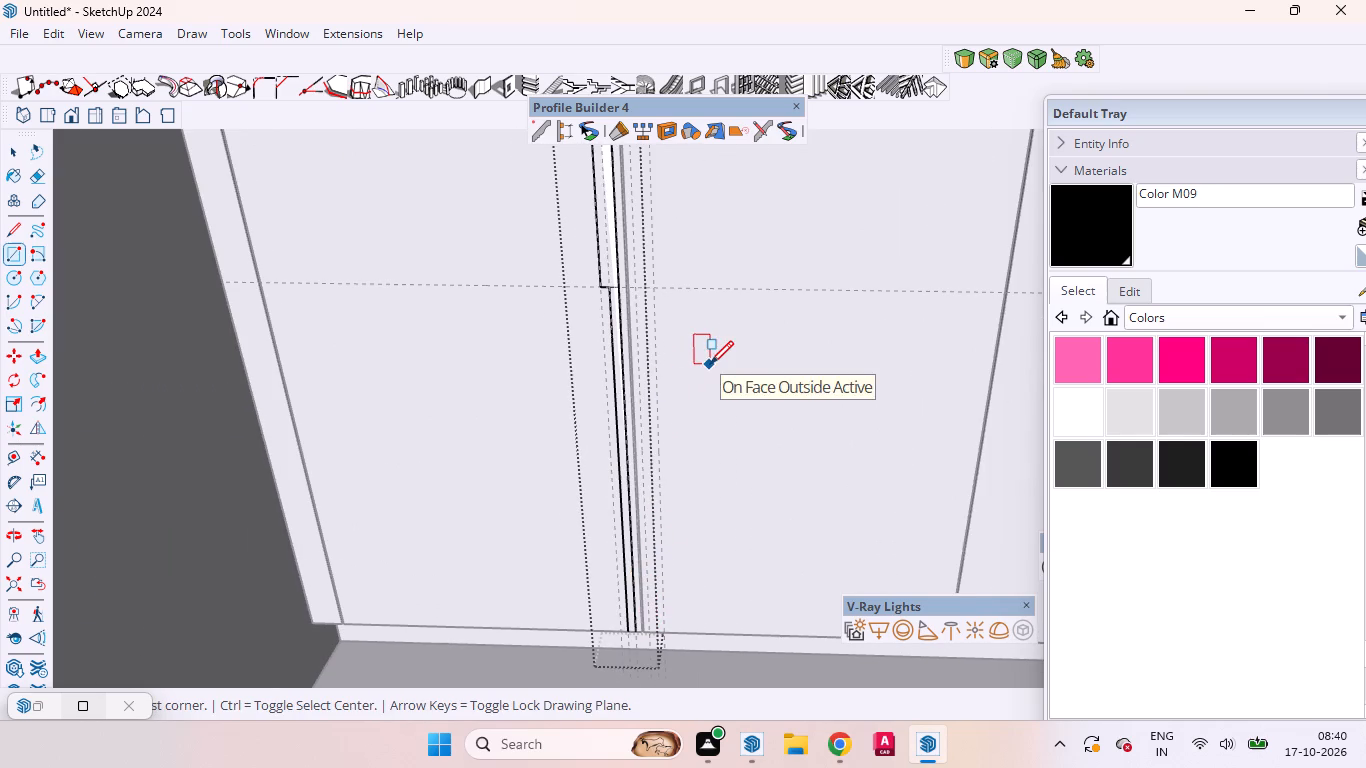
key(space)
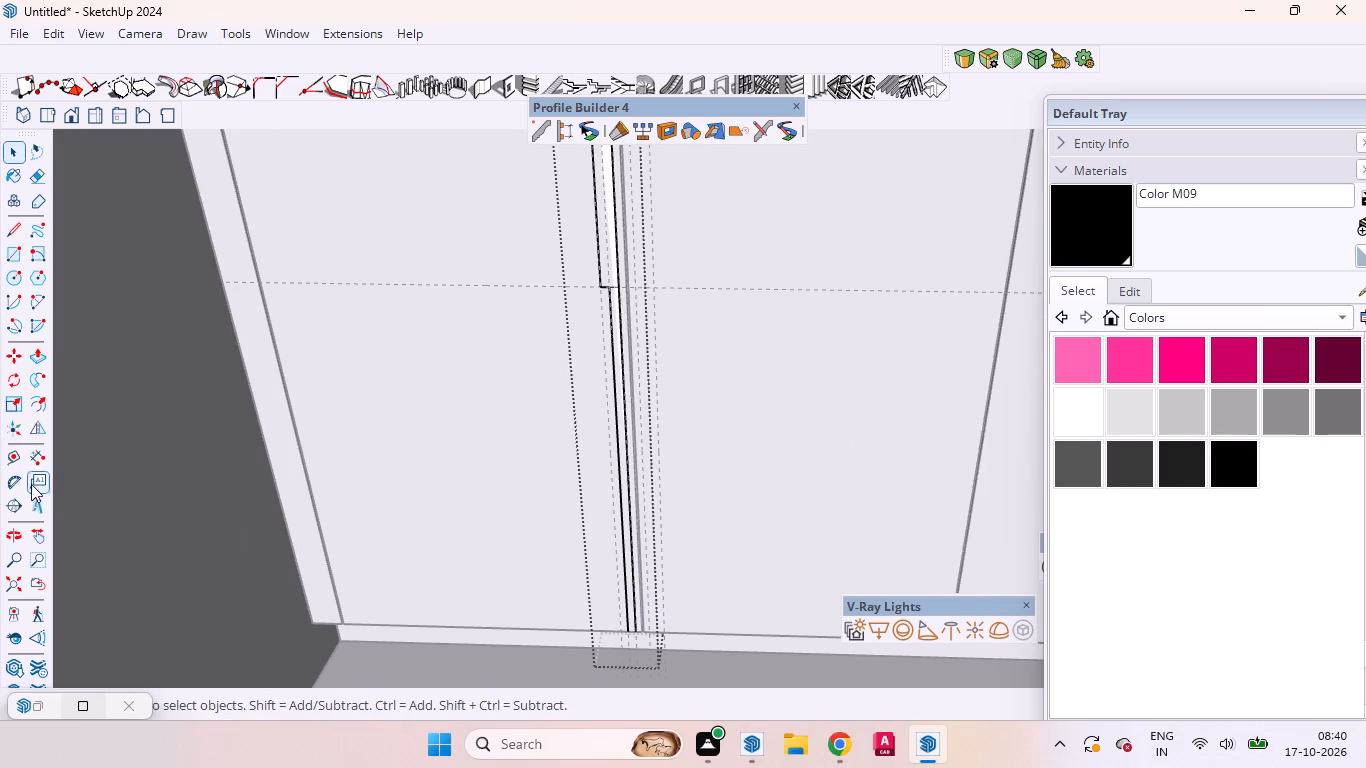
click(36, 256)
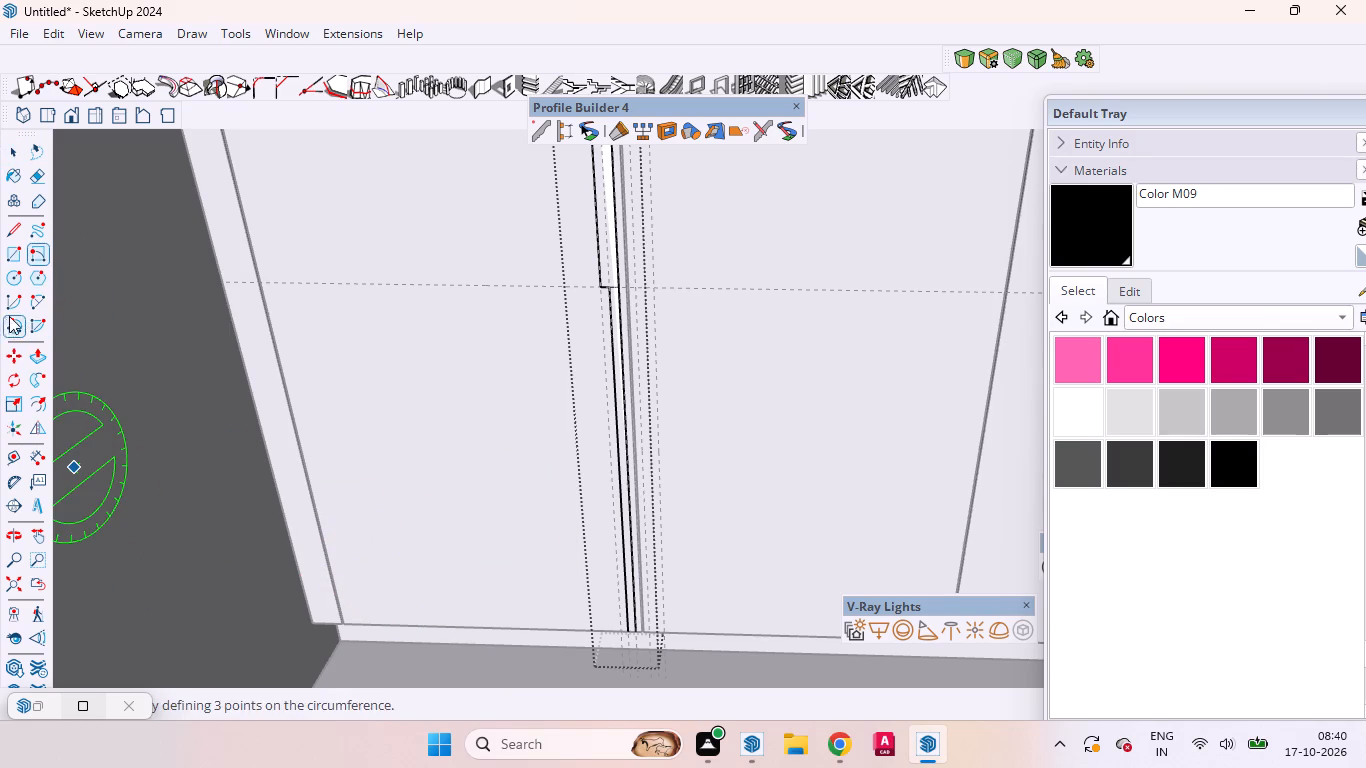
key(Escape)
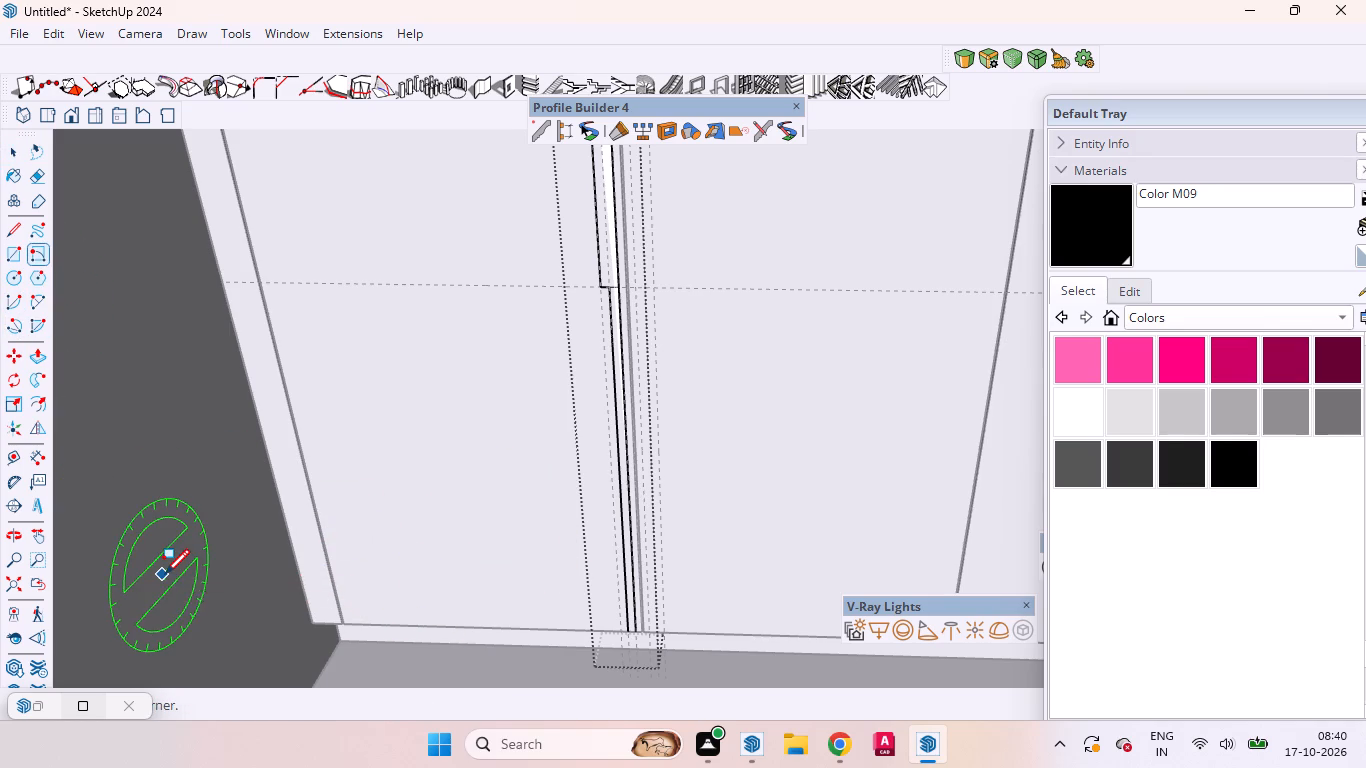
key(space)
Draw a shallow two-point arc from the step corner between the rectangles up to the outer edge of the wider rectangle.
key(a)
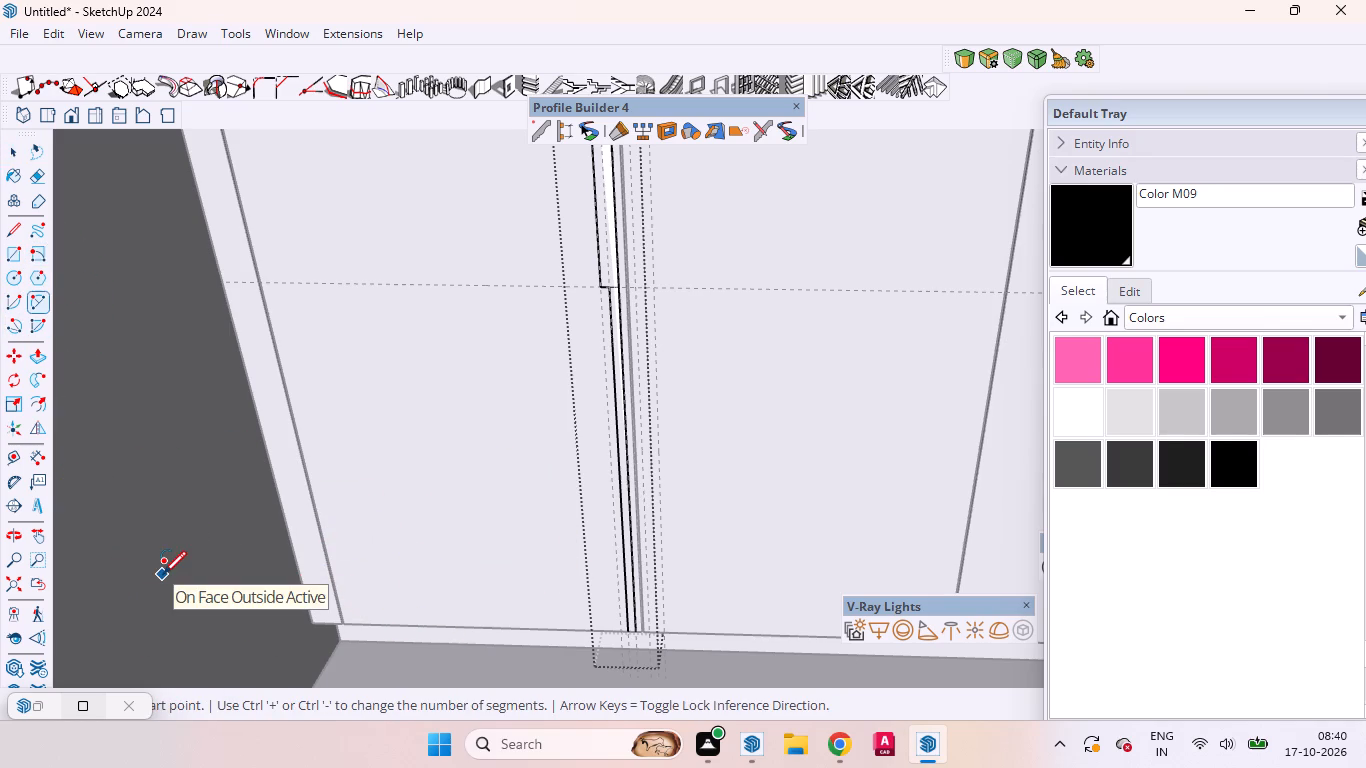
scroll(578, 238, up, 5)
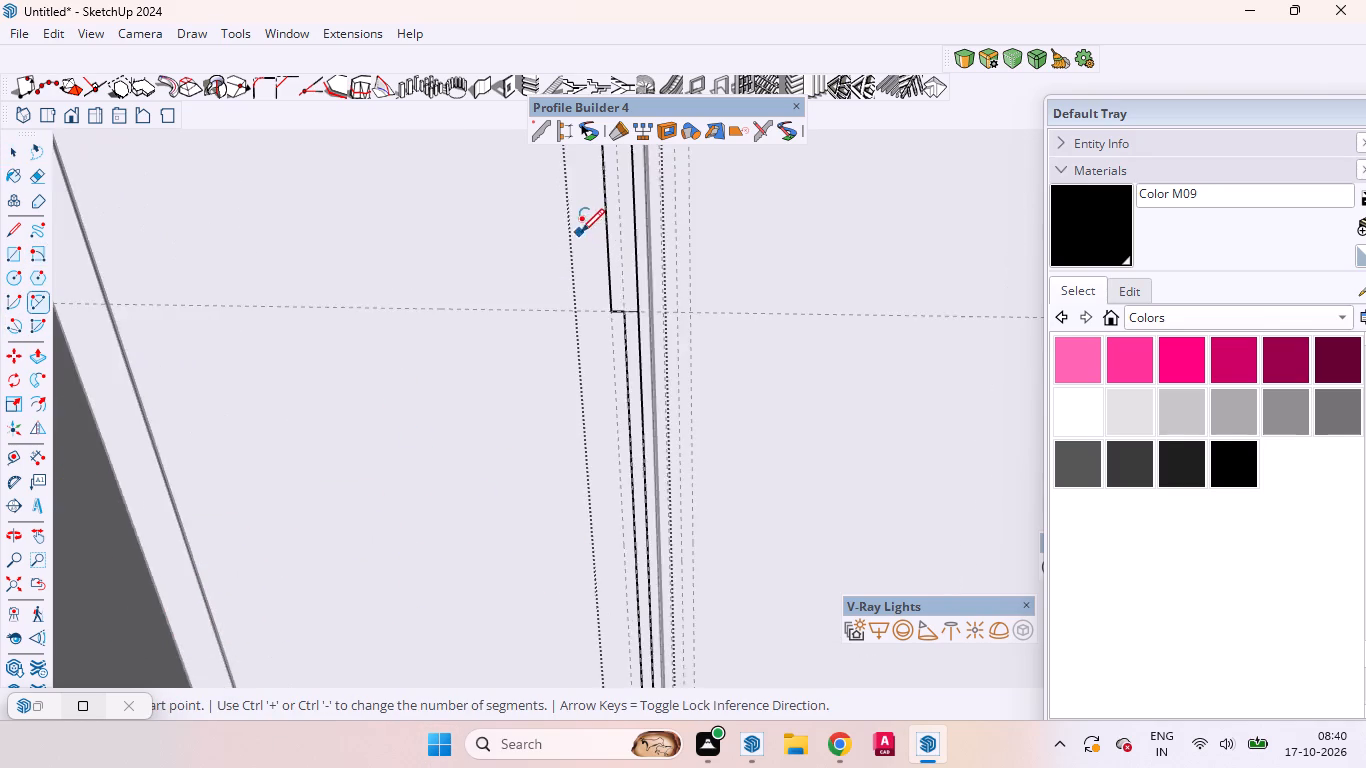
scroll(581, 232, up, 4)
click(650, 364)
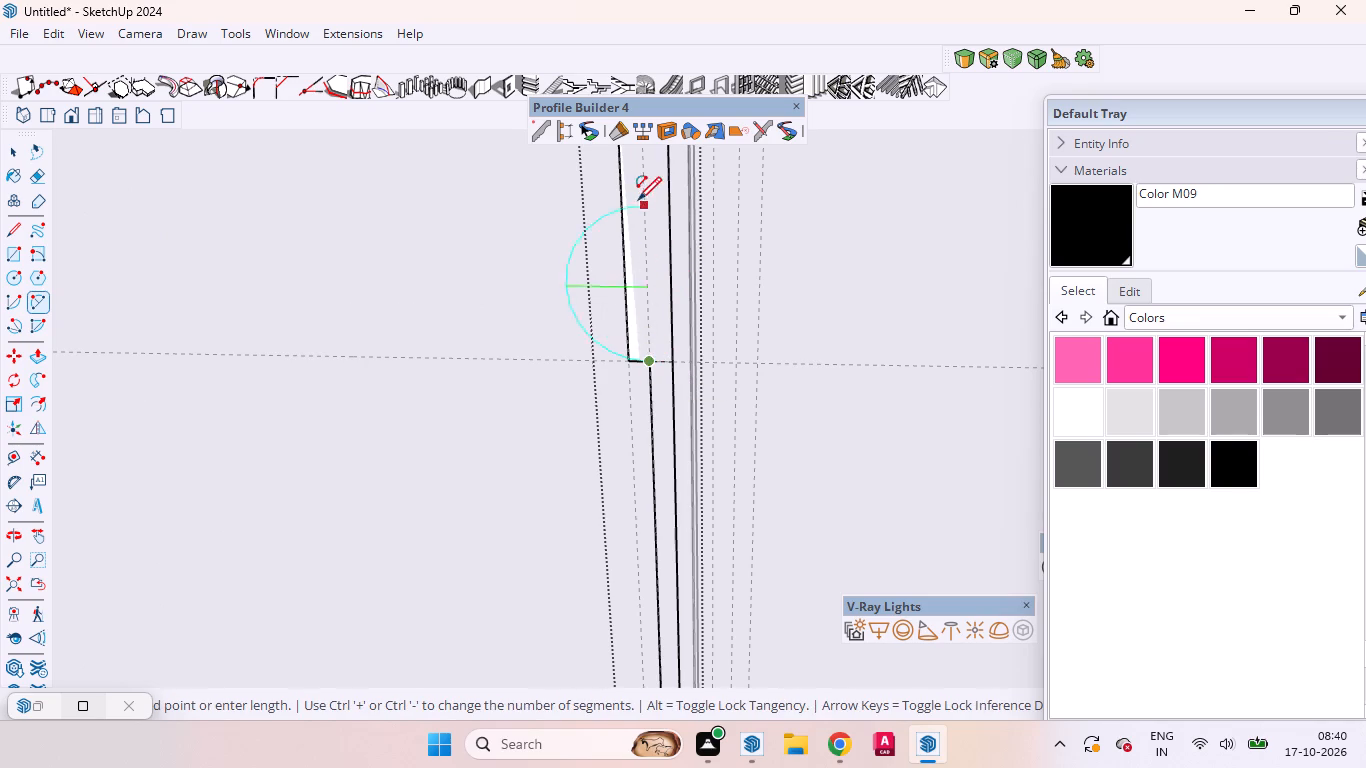
scroll(671, 373, down, 8)
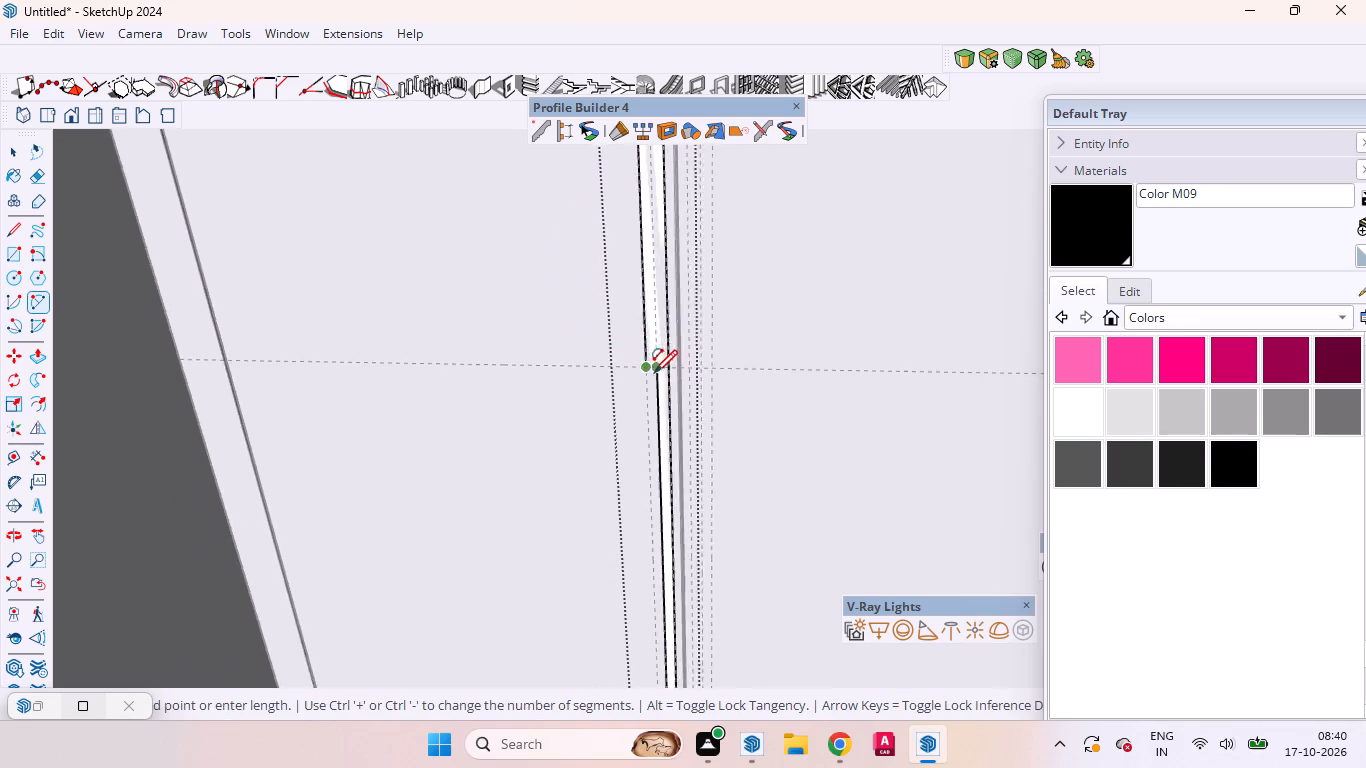
scroll(654, 373, down, 1)
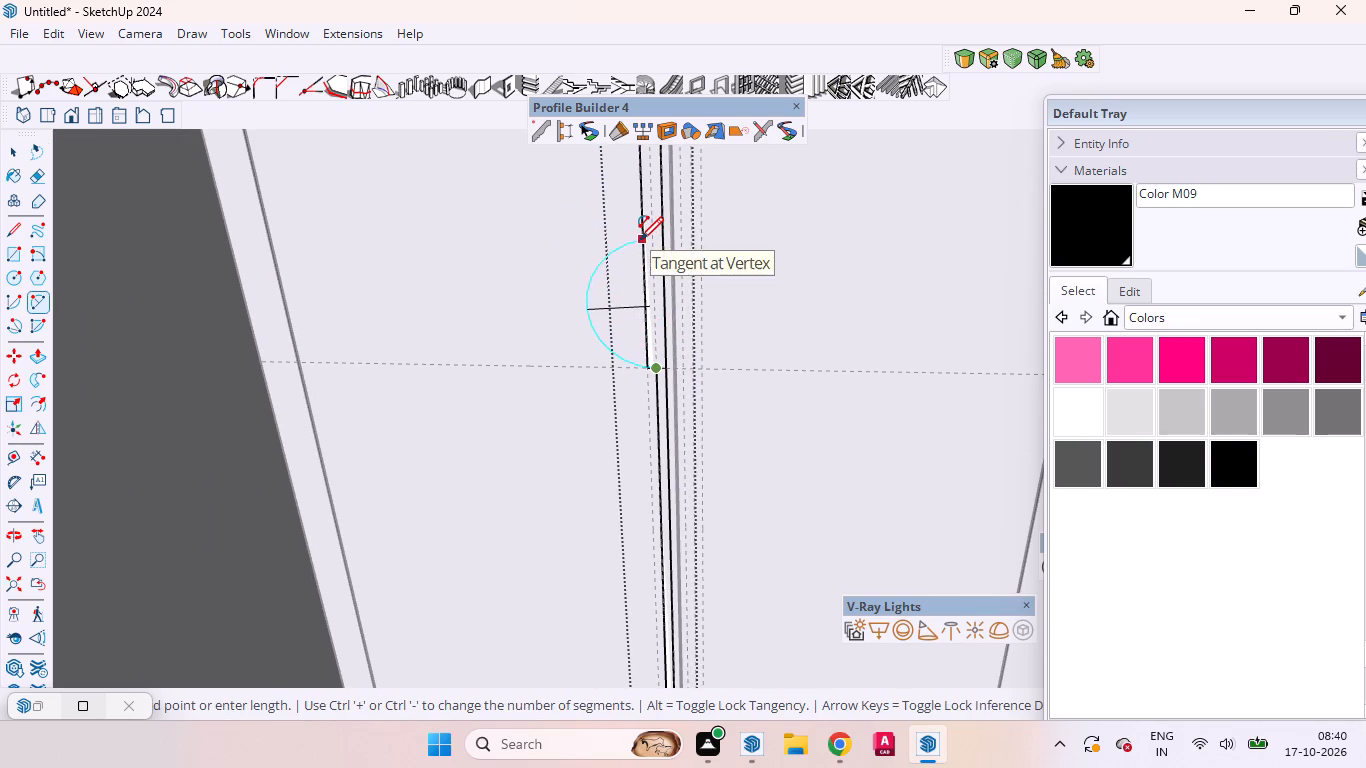
click(640, 240)
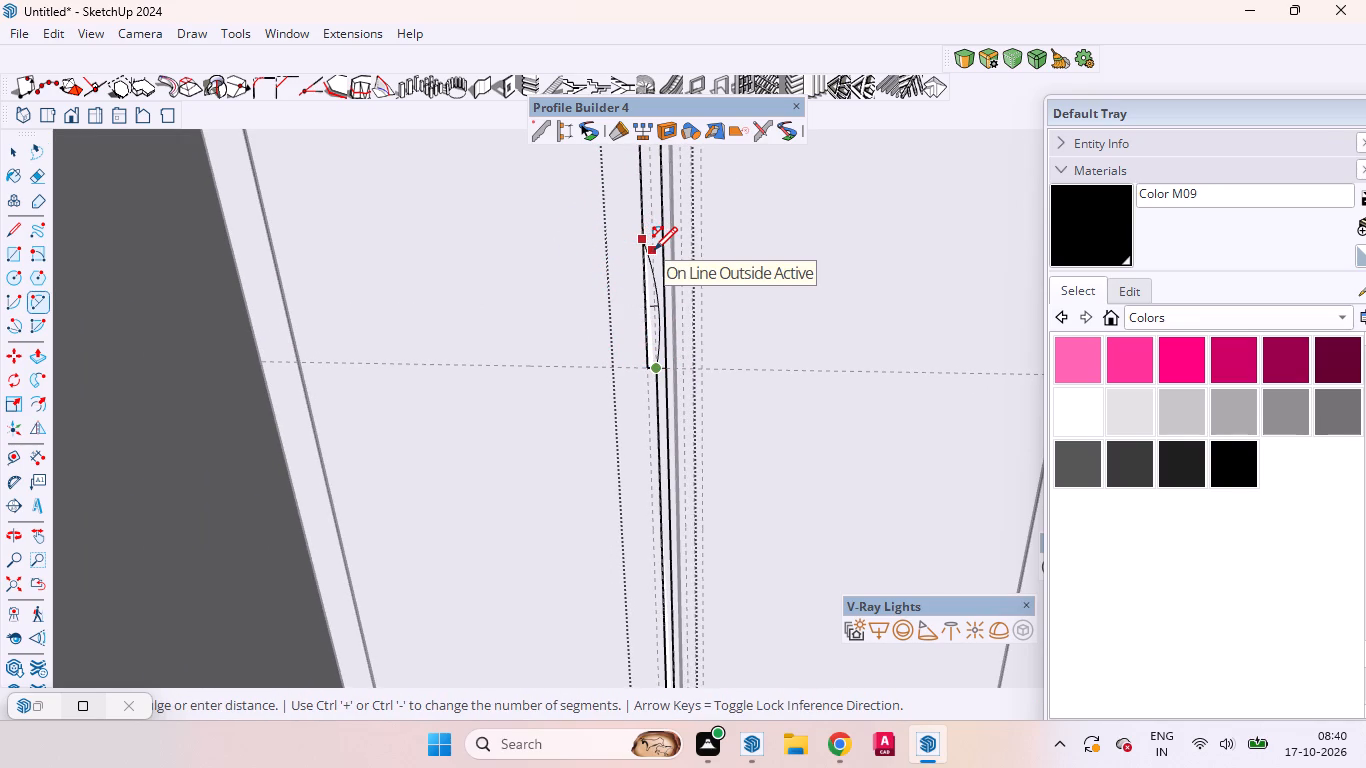
scroll(650, 262, up, 9)
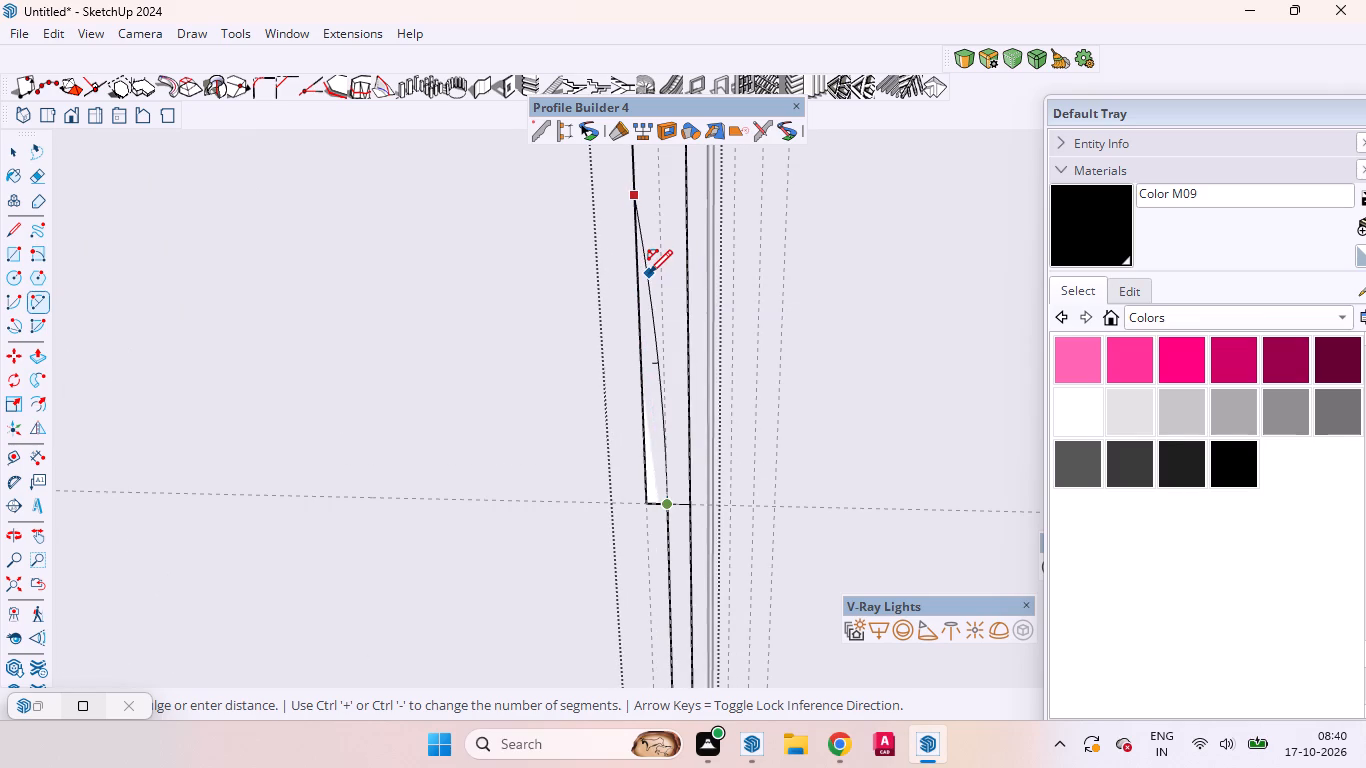
click(649, 273)
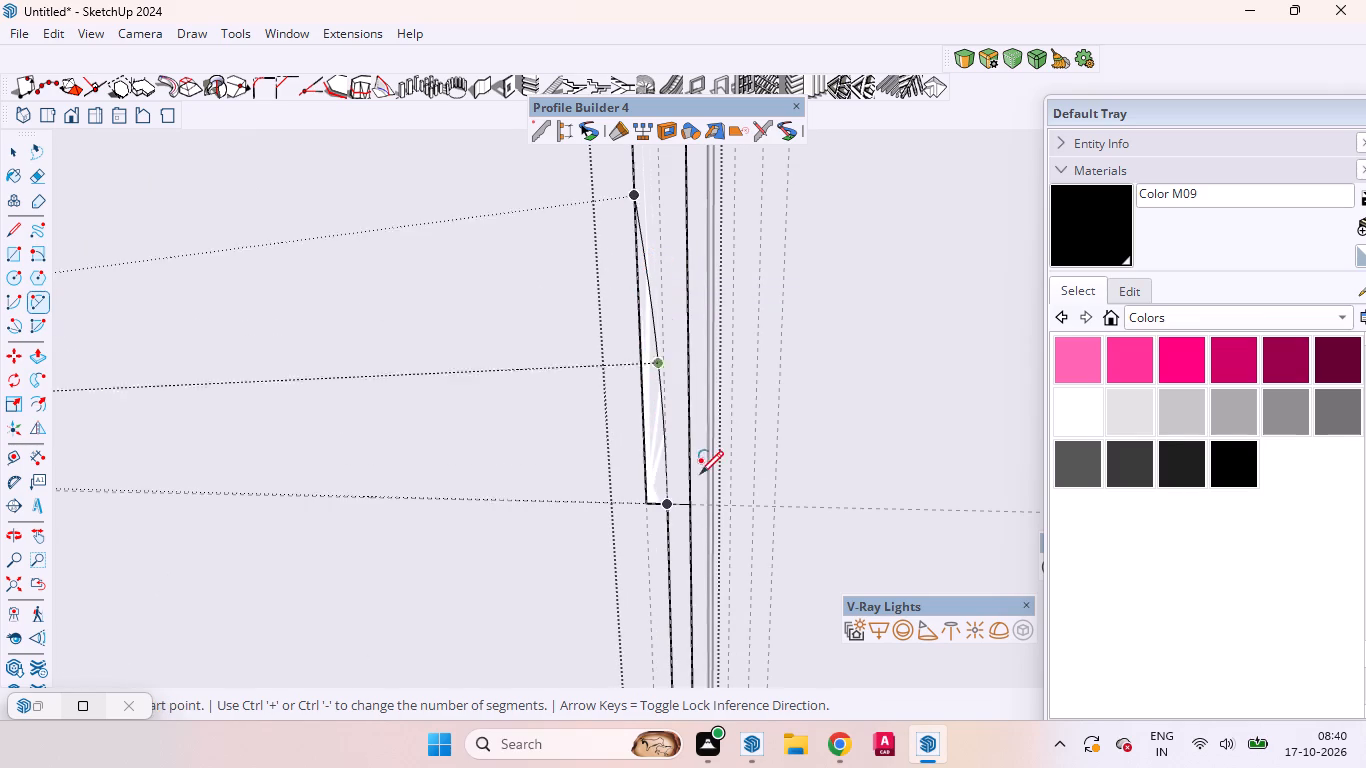
key(space)
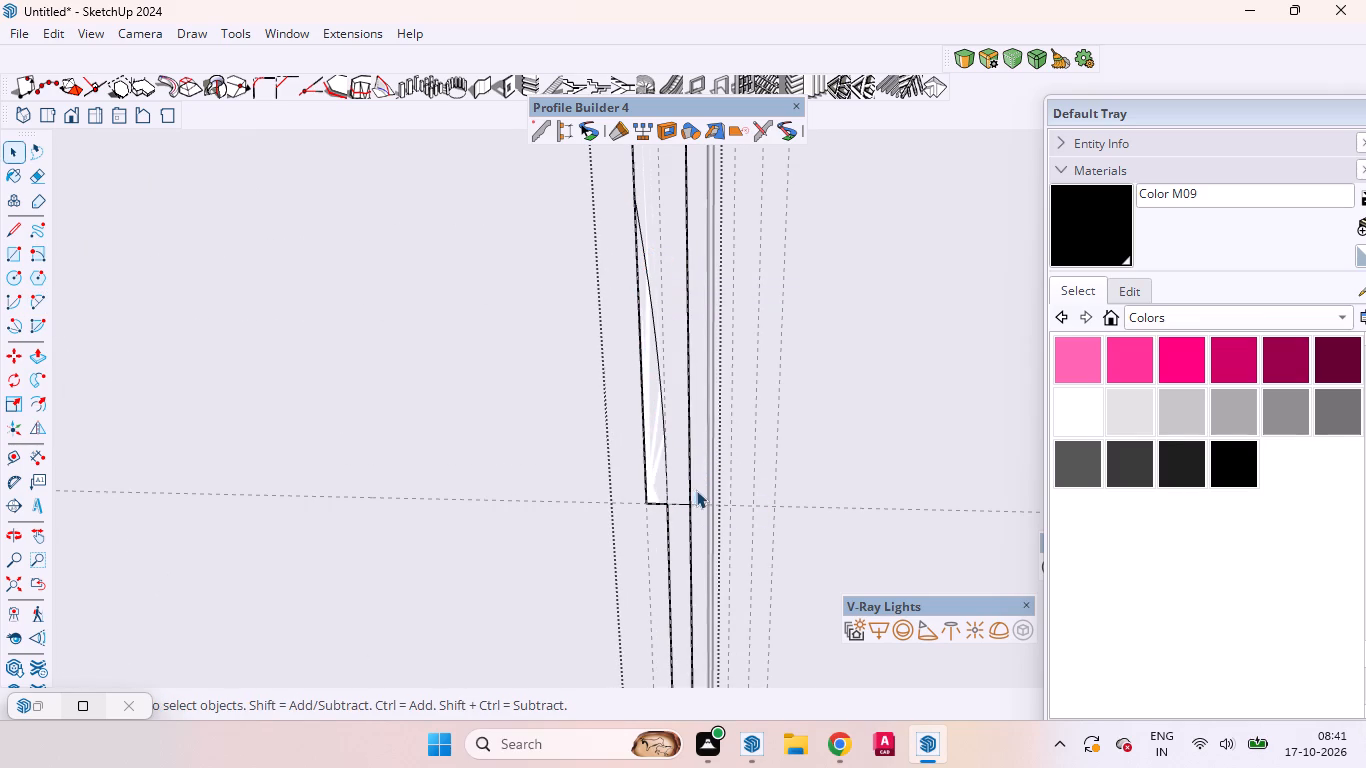
Delete the short bottom edge and the vertical edge segment left outside the arc at the wider rectangle's lower corner.
click(650, 505)
key(Delete)
click(644, 468)
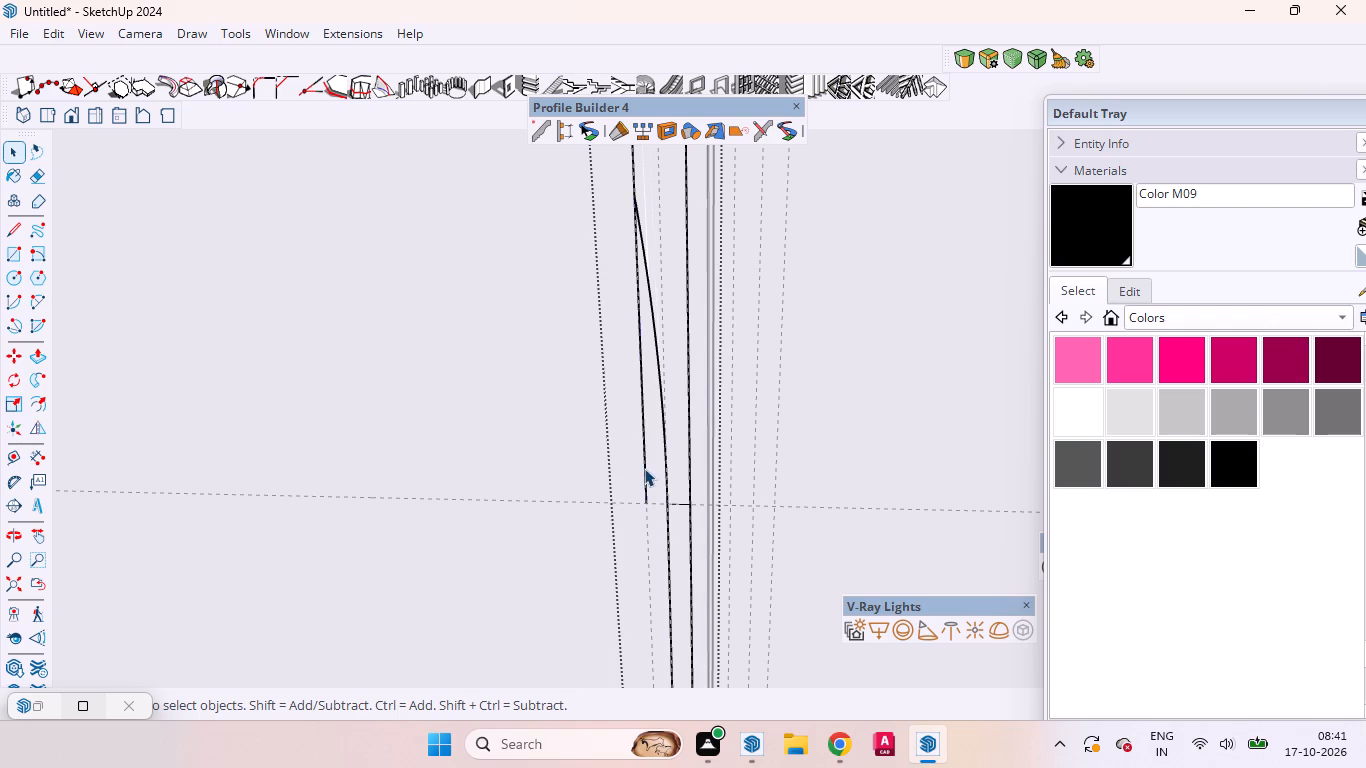
key(Delete)
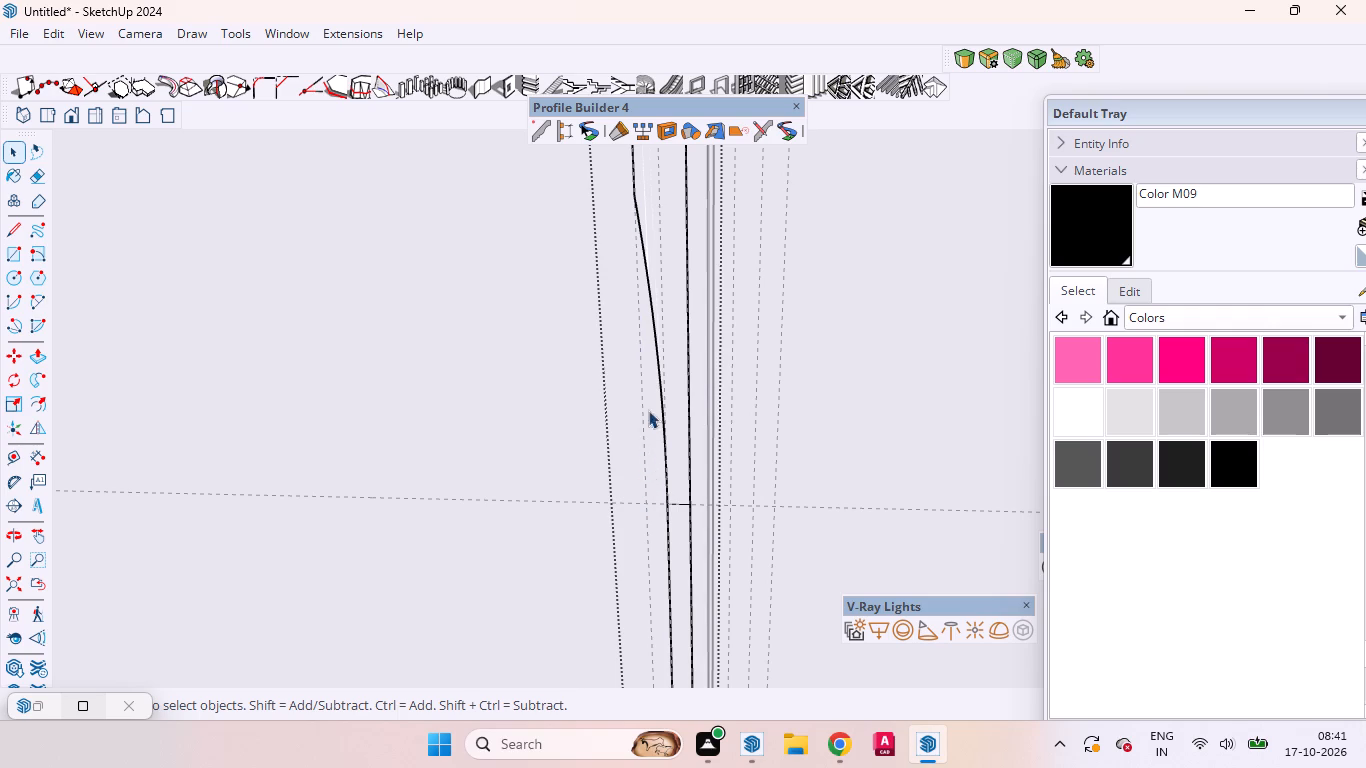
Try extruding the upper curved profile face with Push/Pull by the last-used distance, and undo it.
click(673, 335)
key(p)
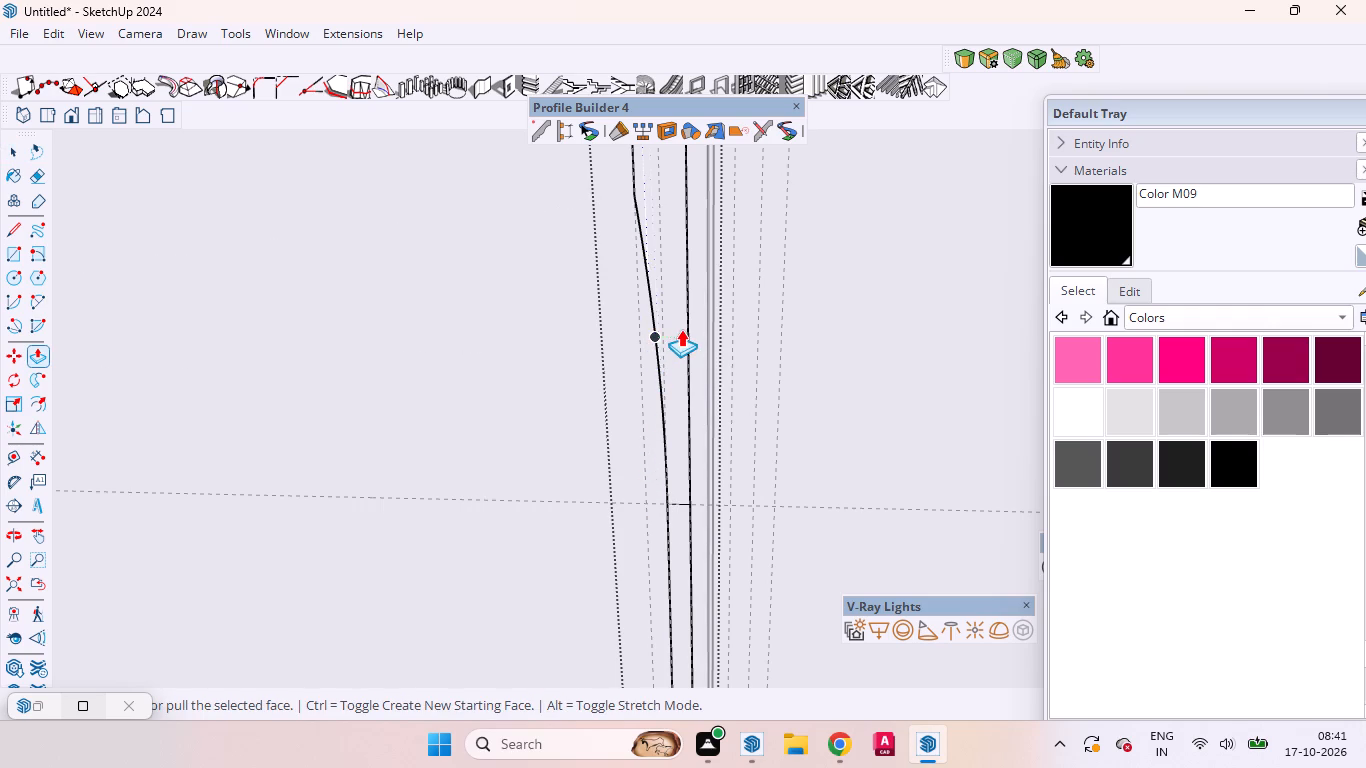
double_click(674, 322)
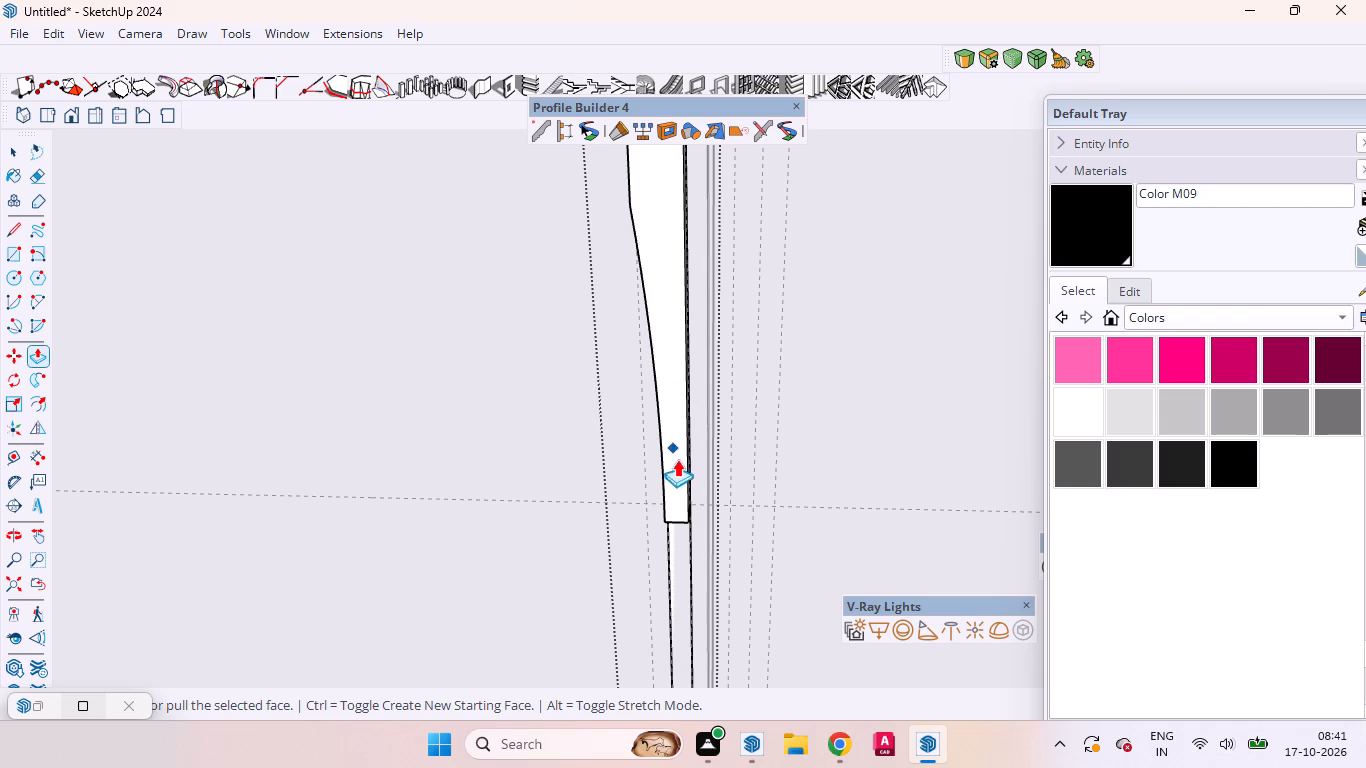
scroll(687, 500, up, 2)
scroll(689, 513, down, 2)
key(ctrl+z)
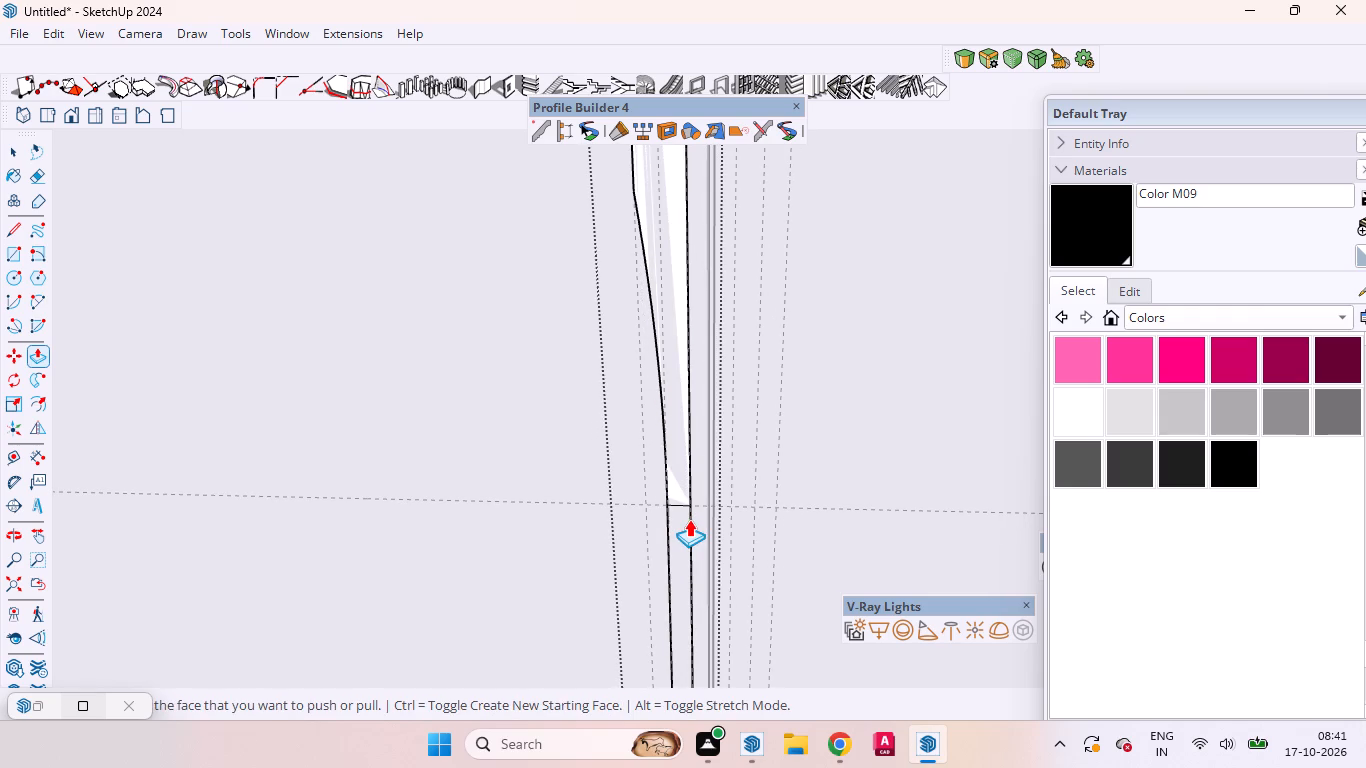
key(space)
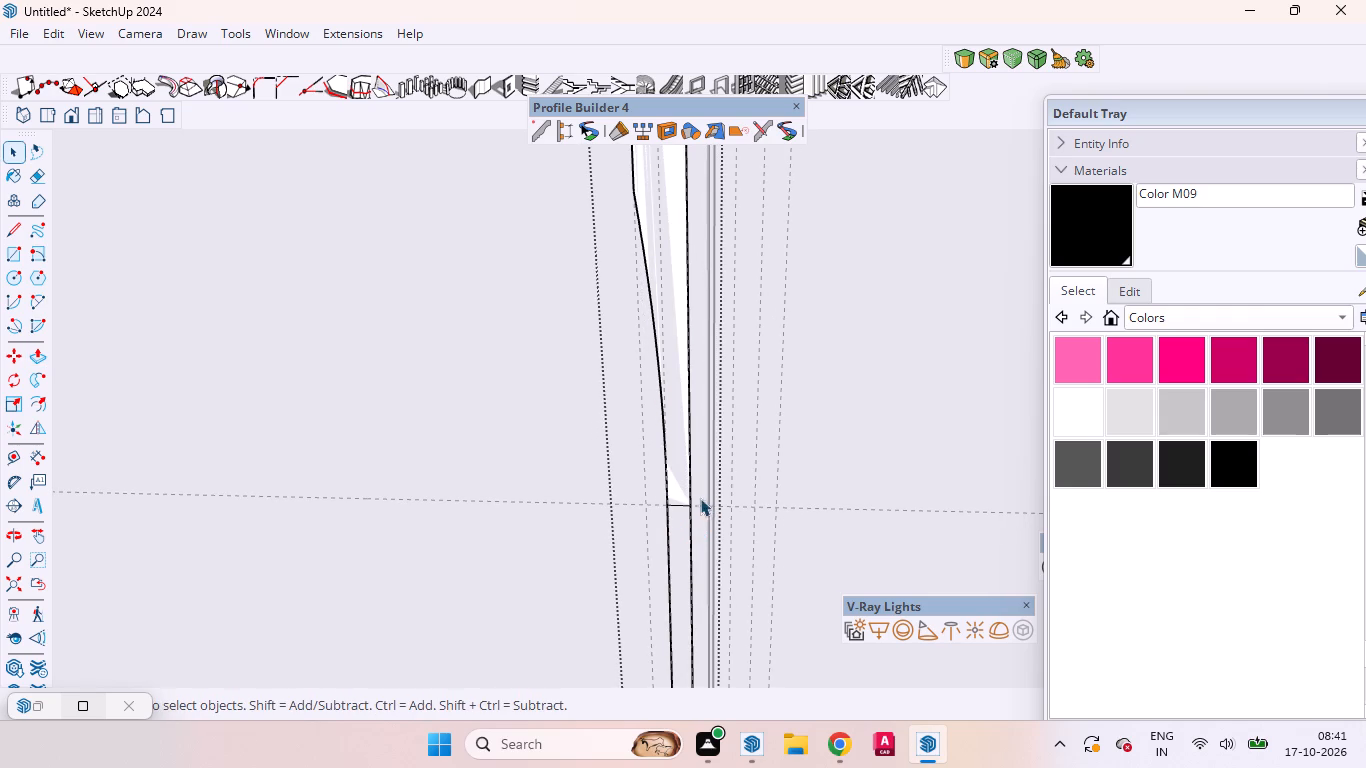
Delete the short horizontal edge dividing the curved upper part of the profile from its narrow lower part.
click(679, 506)
key(Delete)
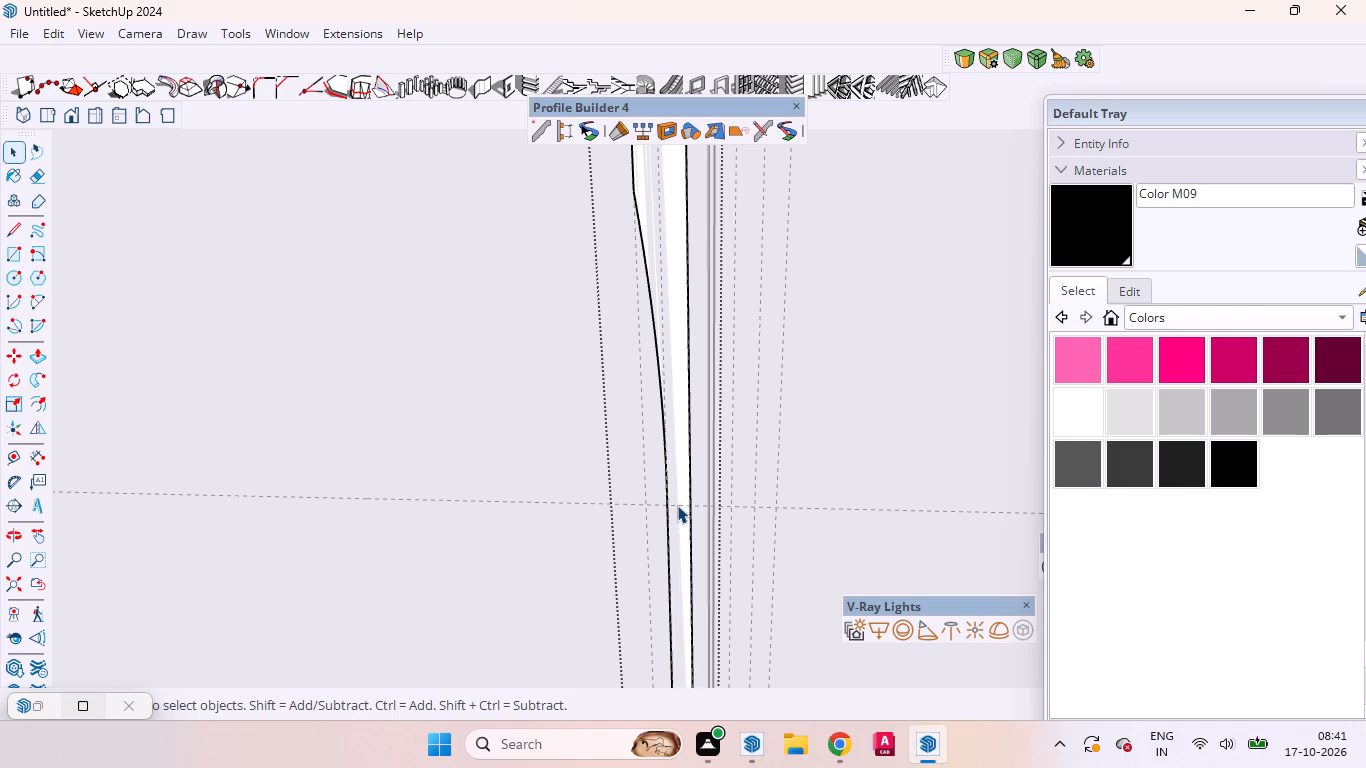
Extrude the merged profile face with Push/Pull by the last-used distance.
key(p)
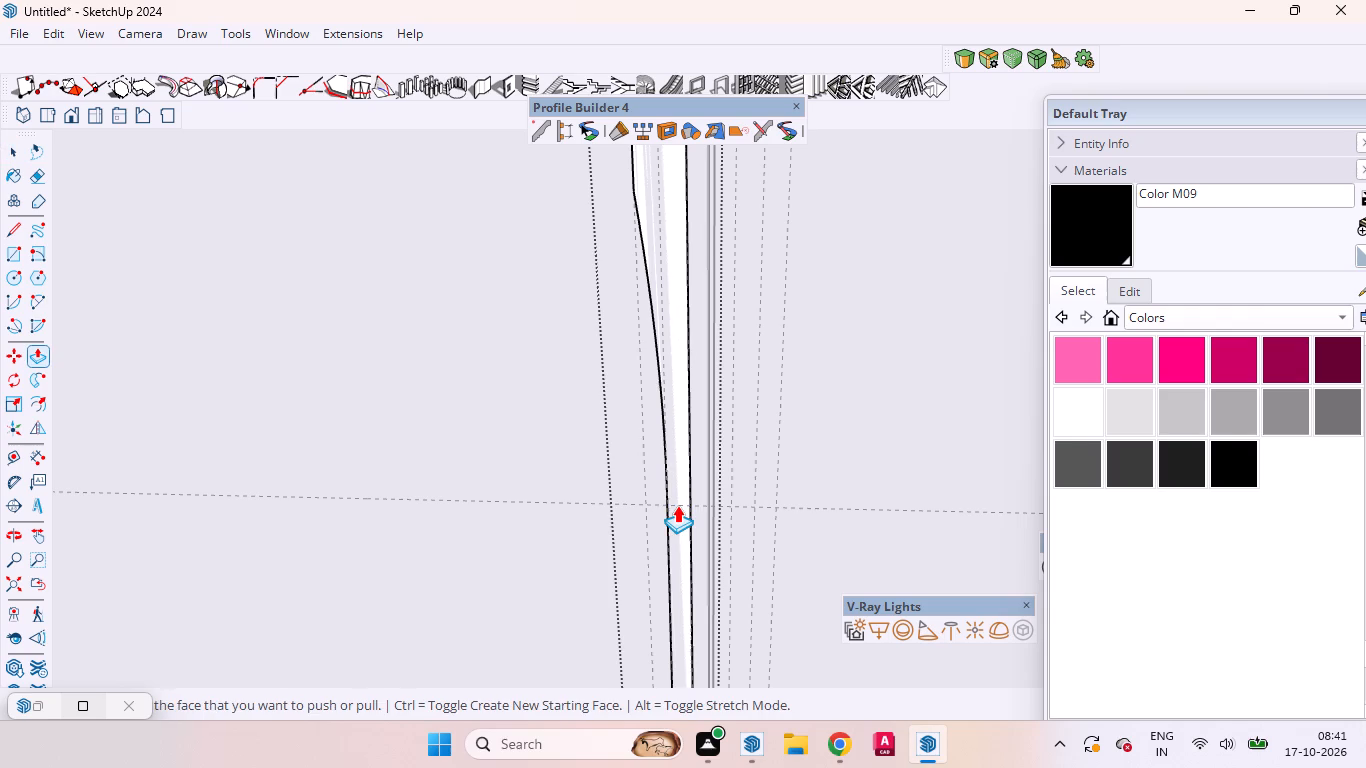
double_click(677, 505)
scroll(598, 440, down, 5)
scroll(668, 394, down, 7)
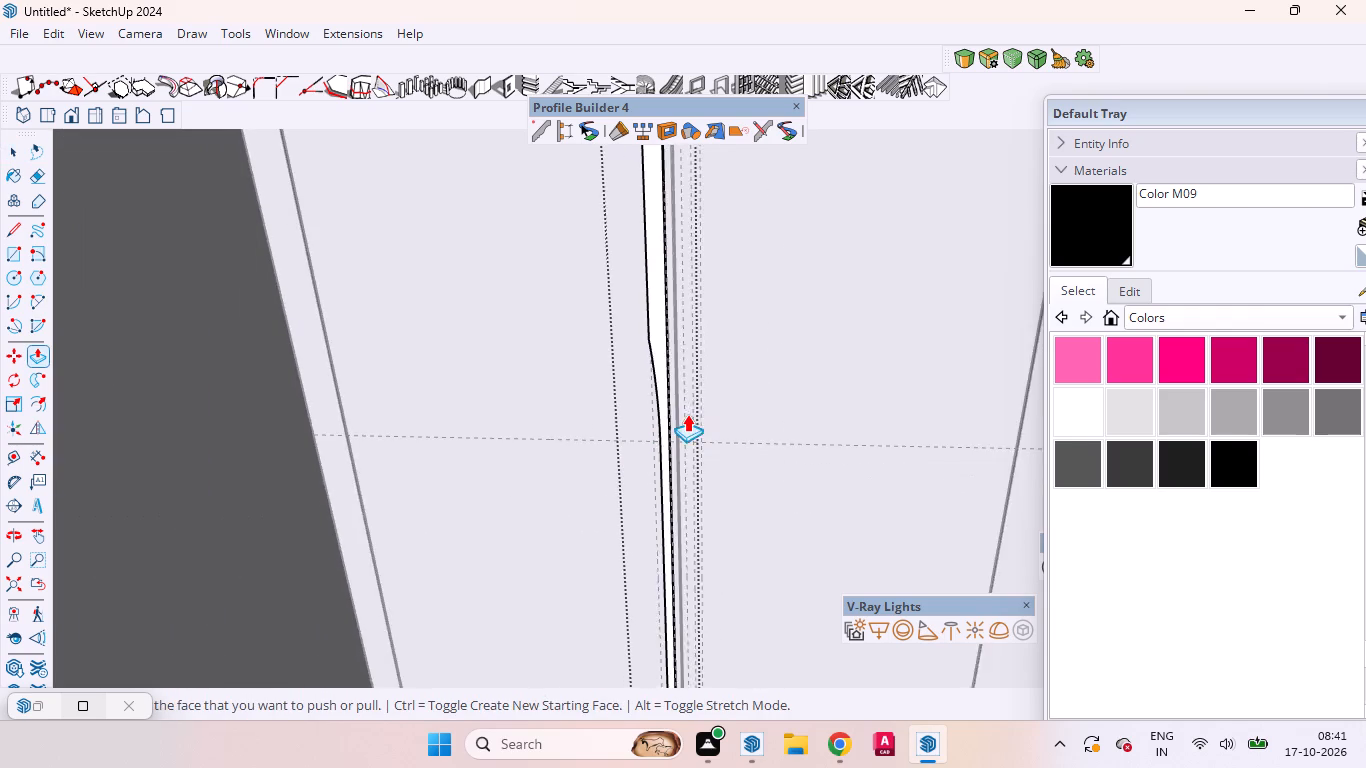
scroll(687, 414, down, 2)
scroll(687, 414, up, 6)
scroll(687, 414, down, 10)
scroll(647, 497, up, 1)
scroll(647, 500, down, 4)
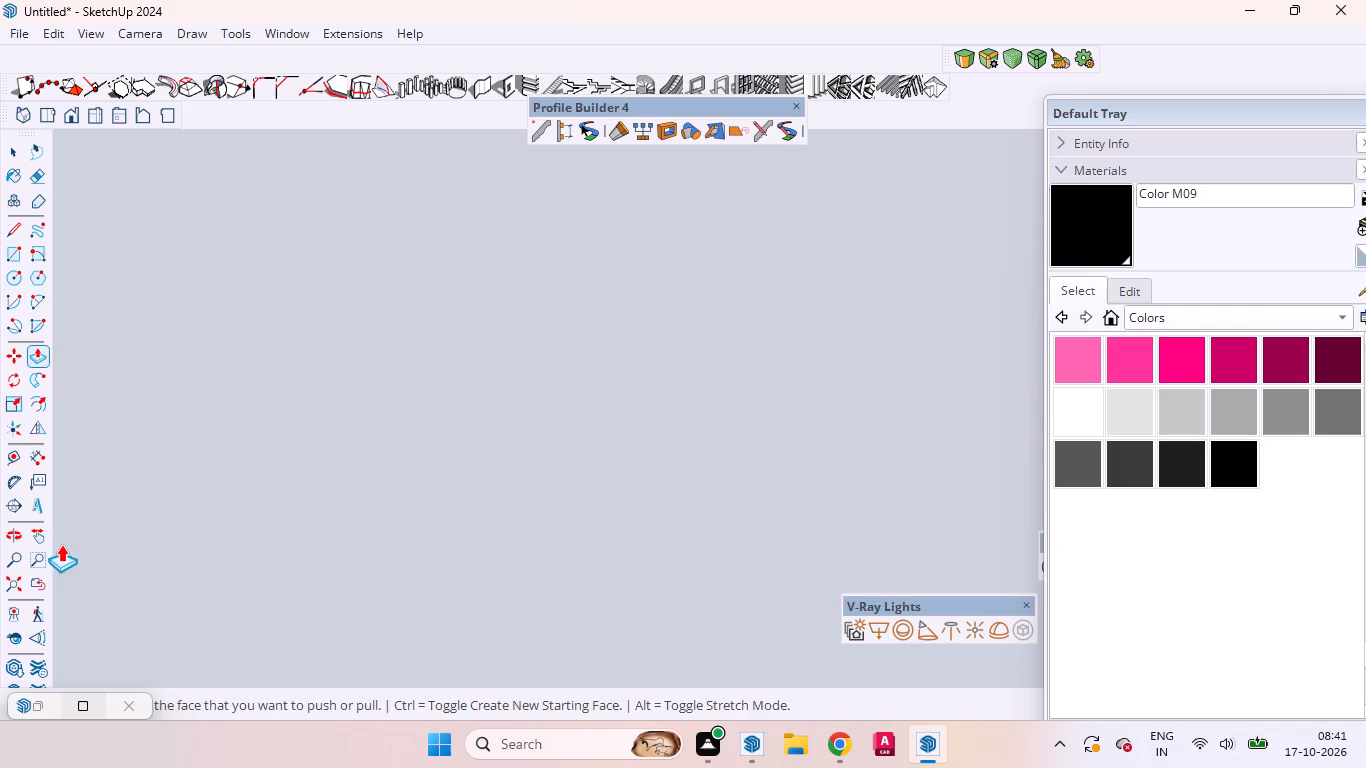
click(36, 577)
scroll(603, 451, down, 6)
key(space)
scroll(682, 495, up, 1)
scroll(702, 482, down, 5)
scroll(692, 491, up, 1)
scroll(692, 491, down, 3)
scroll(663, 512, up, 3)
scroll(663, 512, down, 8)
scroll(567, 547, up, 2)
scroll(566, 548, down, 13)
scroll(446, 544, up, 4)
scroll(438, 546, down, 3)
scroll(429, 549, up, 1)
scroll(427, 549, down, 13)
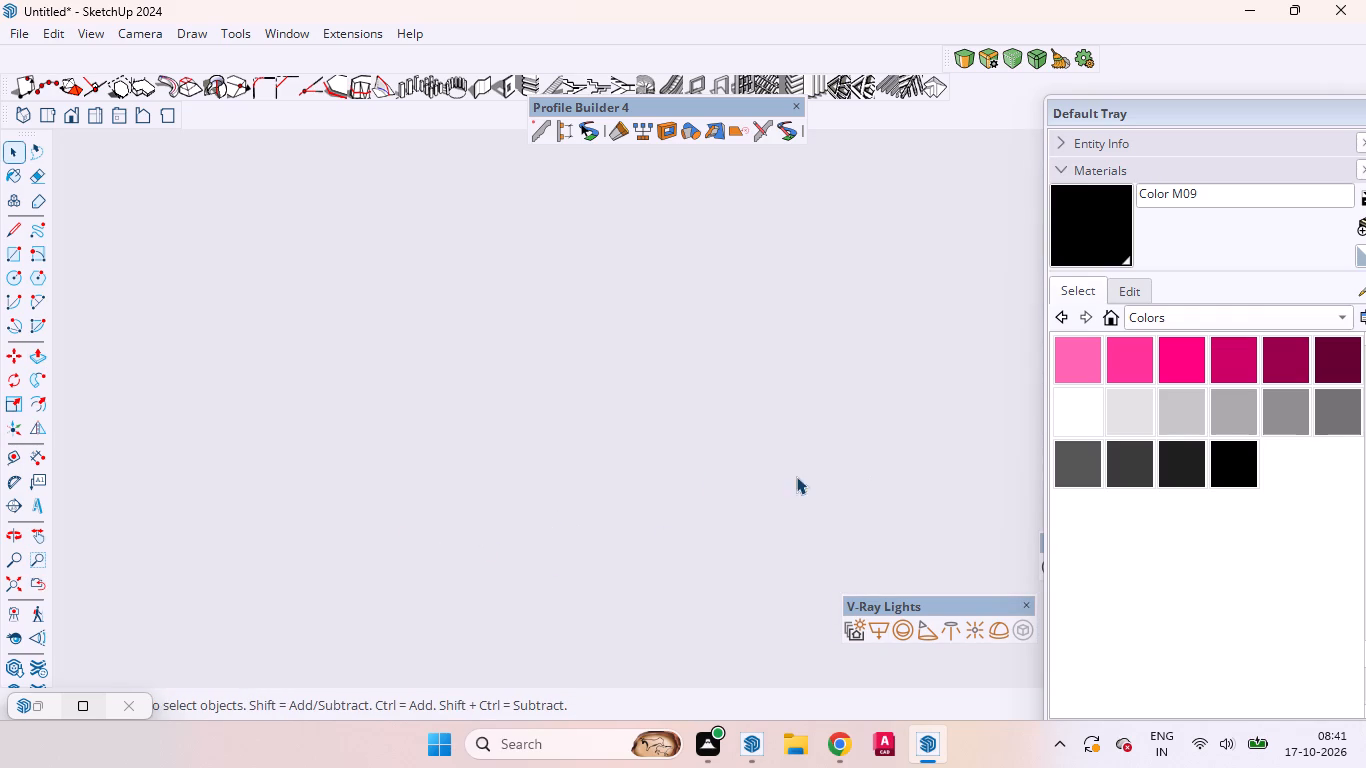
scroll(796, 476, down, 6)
Switch to the top view, return to the wardrobe front, and close the extruded profile's group.
click(45, 120)
scroll(615, 512, down, 11)
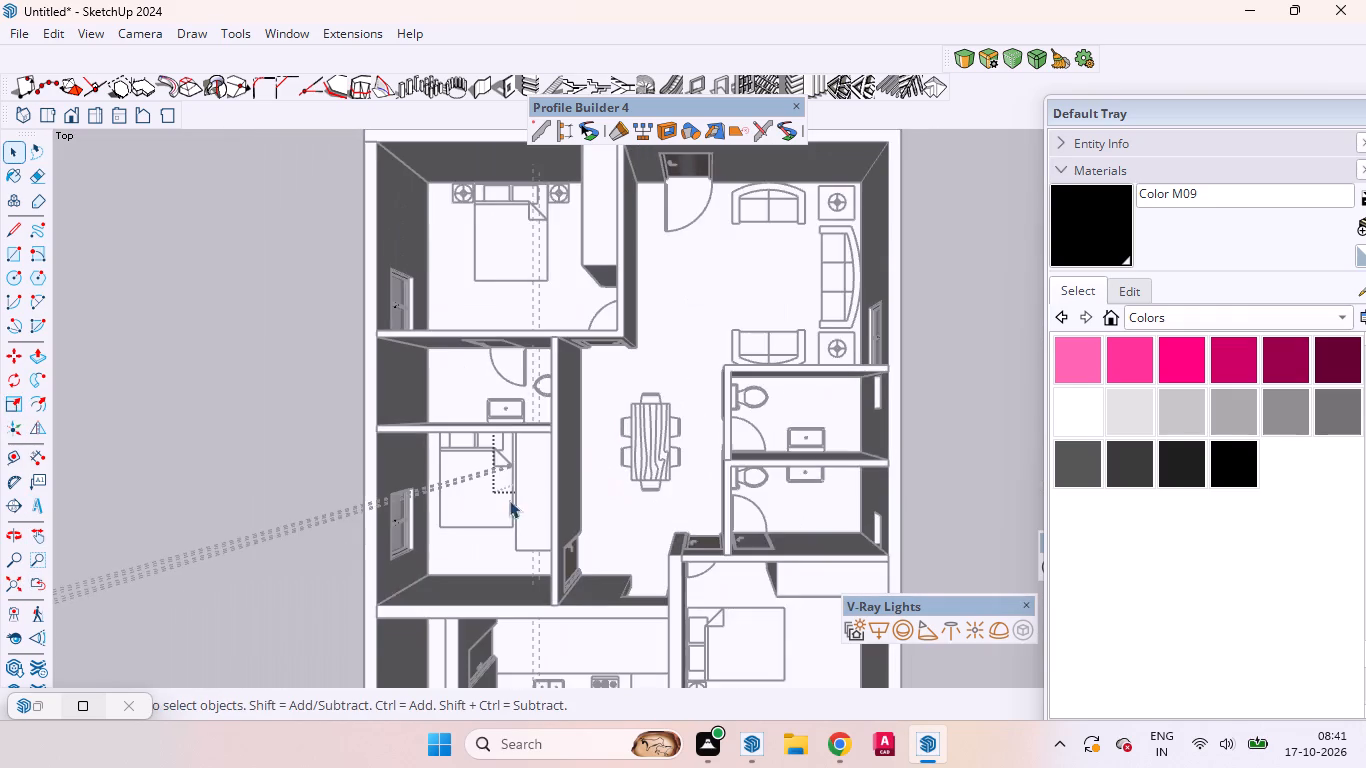
middle_drag(423, 564, 1139, 327)
scroll(458, 561, down, 4)
scroll(707, 612, down, 2)
scroll(707, 614, up, 2)
scroll(707, 614, down, 2)
scroll(707, 614, up, 2)
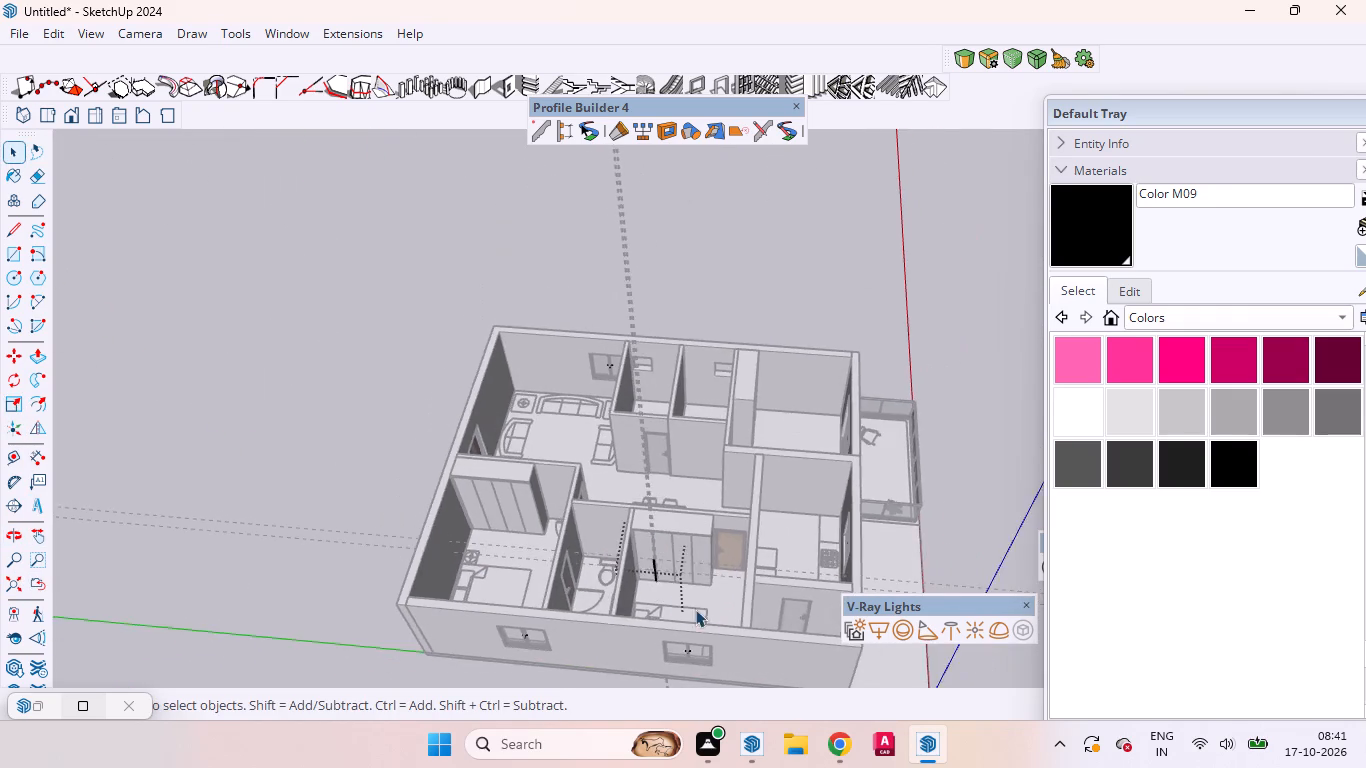
scroll(695, 609, up, 17)
middle_drag(640, 607, 688, 536)
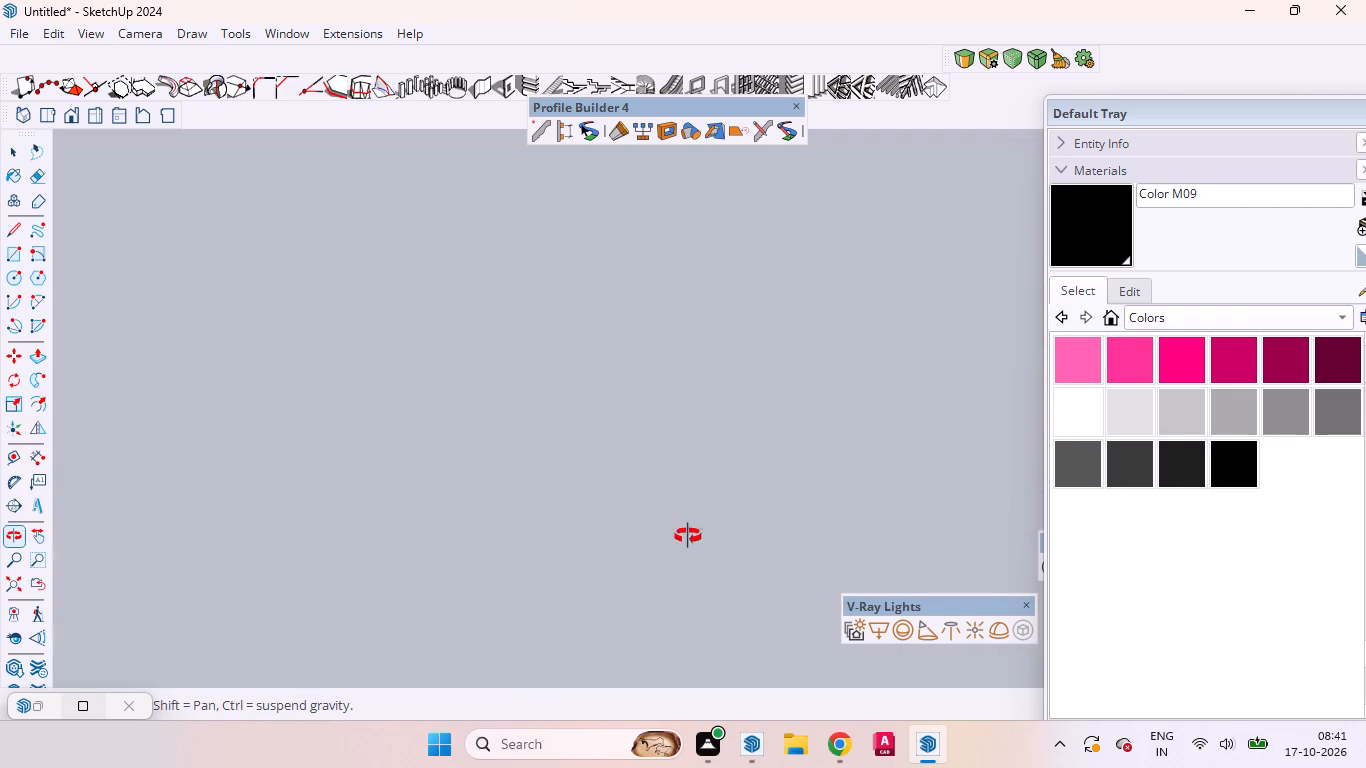
middle_drag(688, 536, 654, 592)
scroll(662, 338, up, 4)
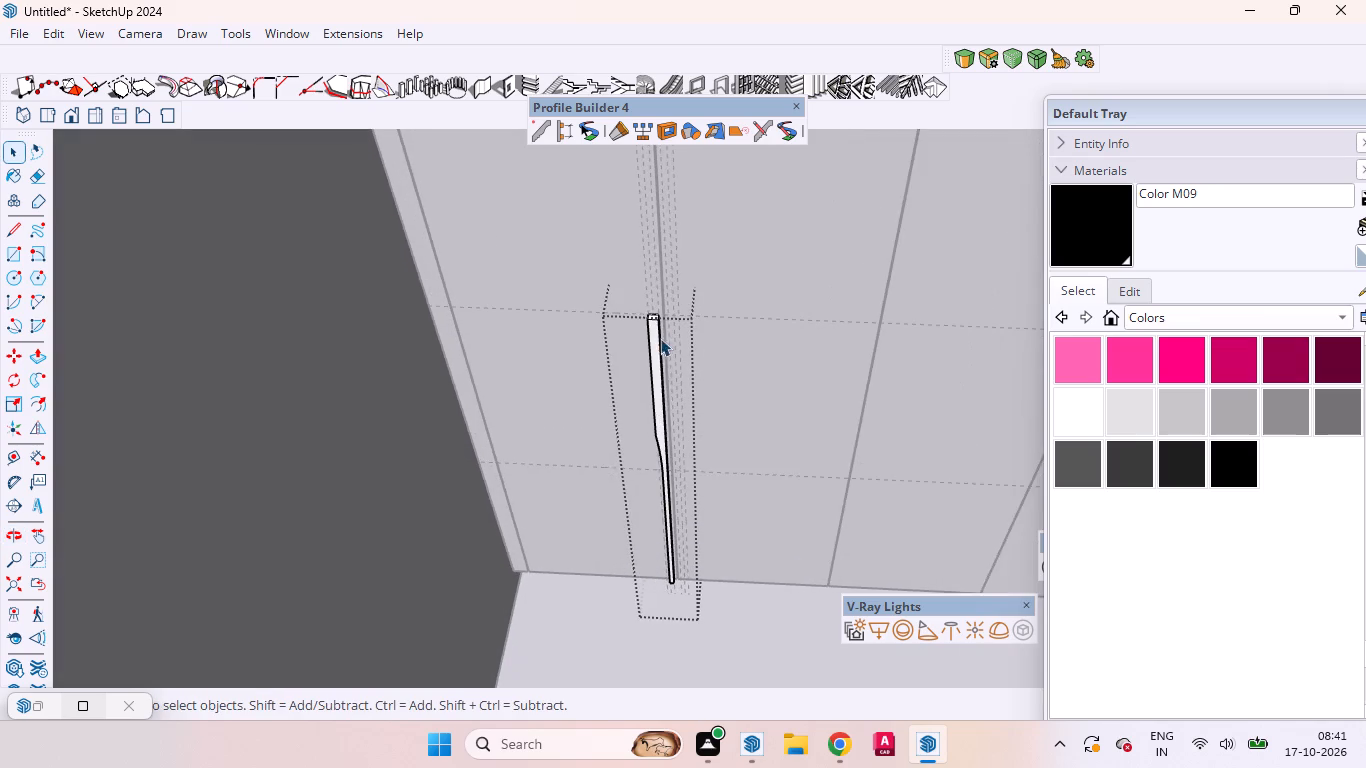
scroll(652, 381, down, 19)
scroll(646, 382, up, 1)
scroll(646, 378, down, 3)
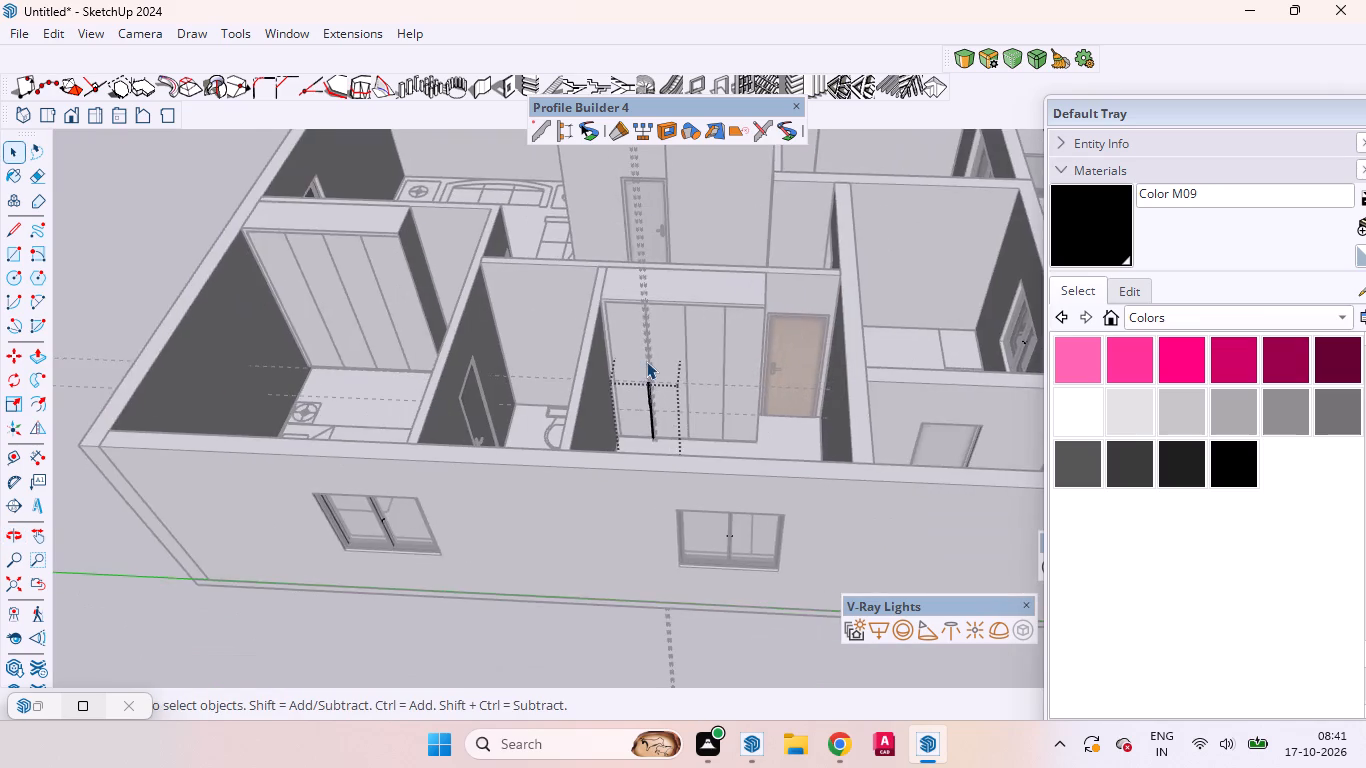
scroll(646, 361, down, 1)
click(616, 605)
Paint the extruded profile on the wardrobe door with the black Color M09 material.
scroll(636, 413, up, 4)
scroll(645, 398, down, 2)
scroll(646, 398, up, 2)
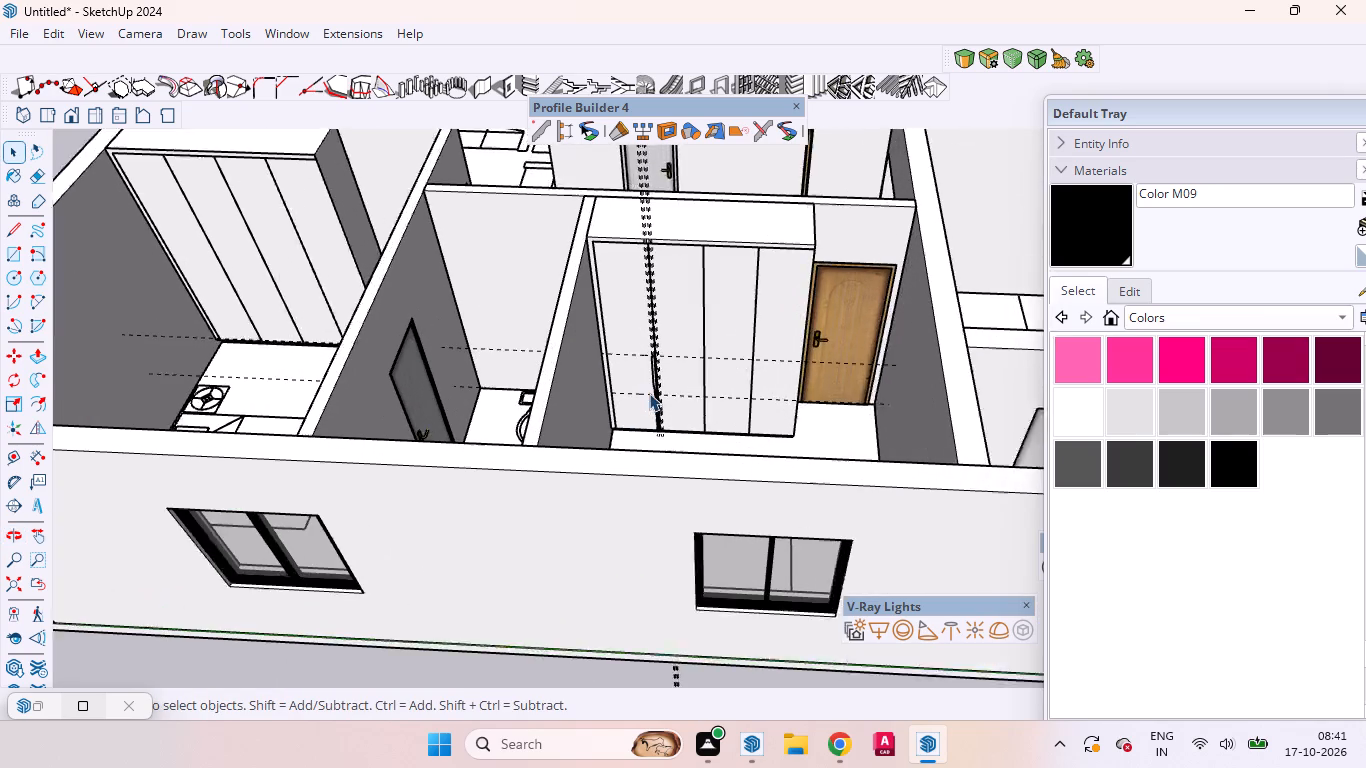
scroll(649, 393, up, 1)
click(1082, 222)
scroll(625, 383, up, 9)
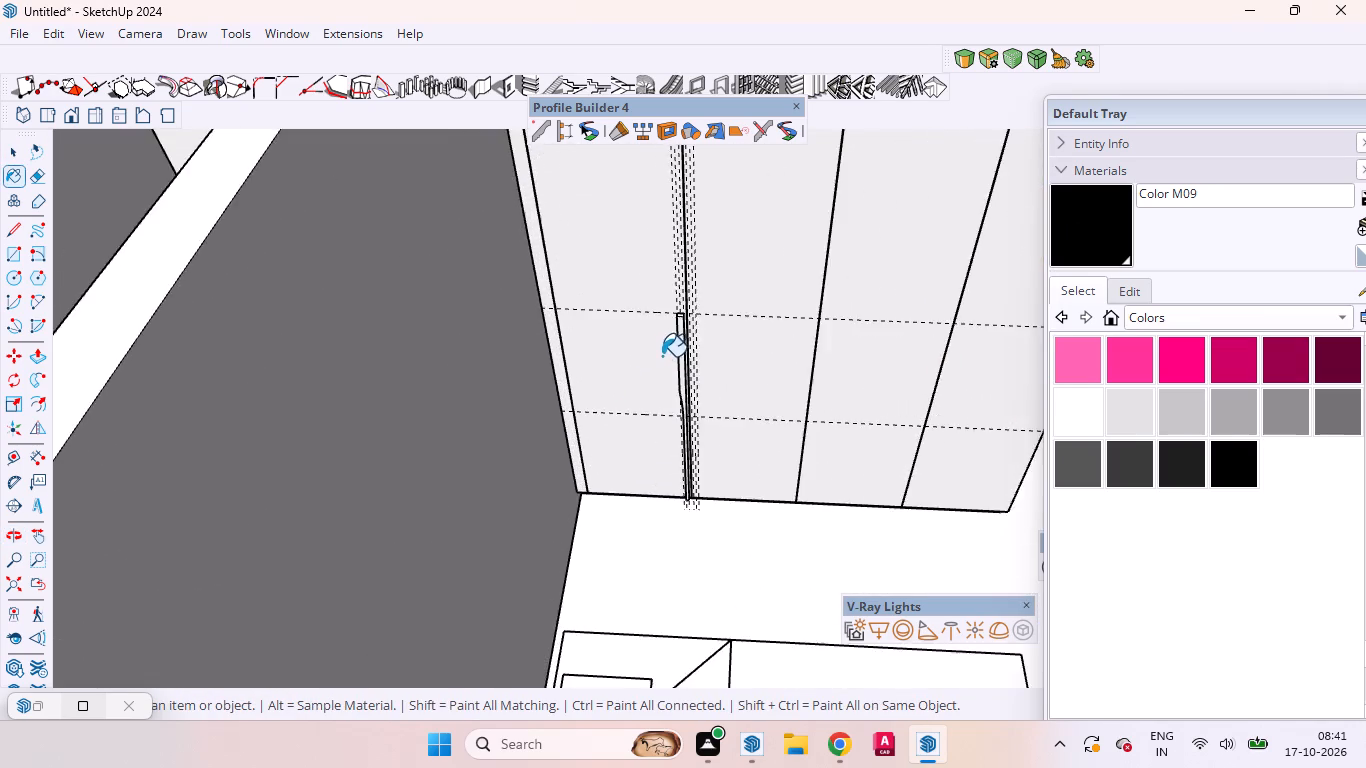
scroll(662, 356, up, 3)
scroll(671, 349, down, 2)
scroll(687, 340, up, 2)
scroll(689, 338, down, 1)
scroll(689, 338, up, 10)
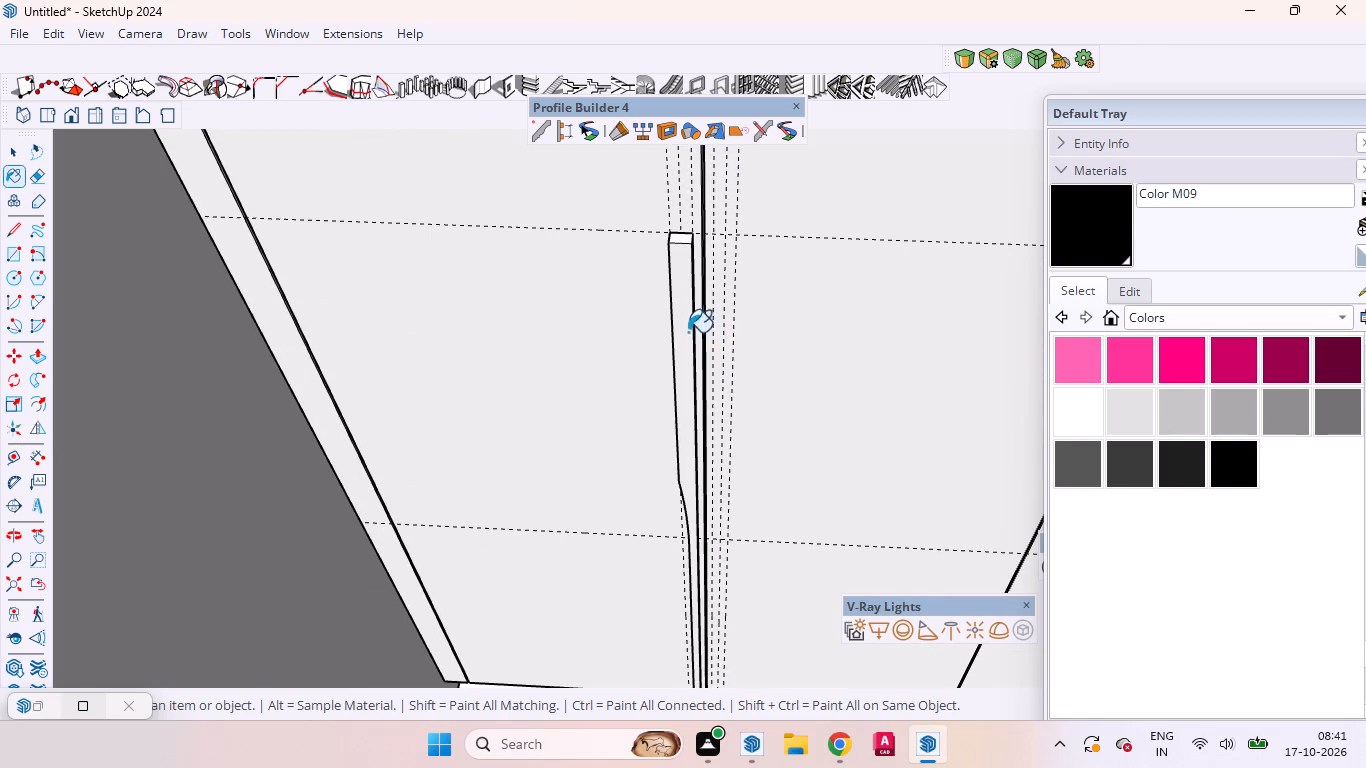
click(685, 332)
scroll(690, 384, down, 4)
scroll(688, 381, up, 3)
scroll(688, 380, down, 7)
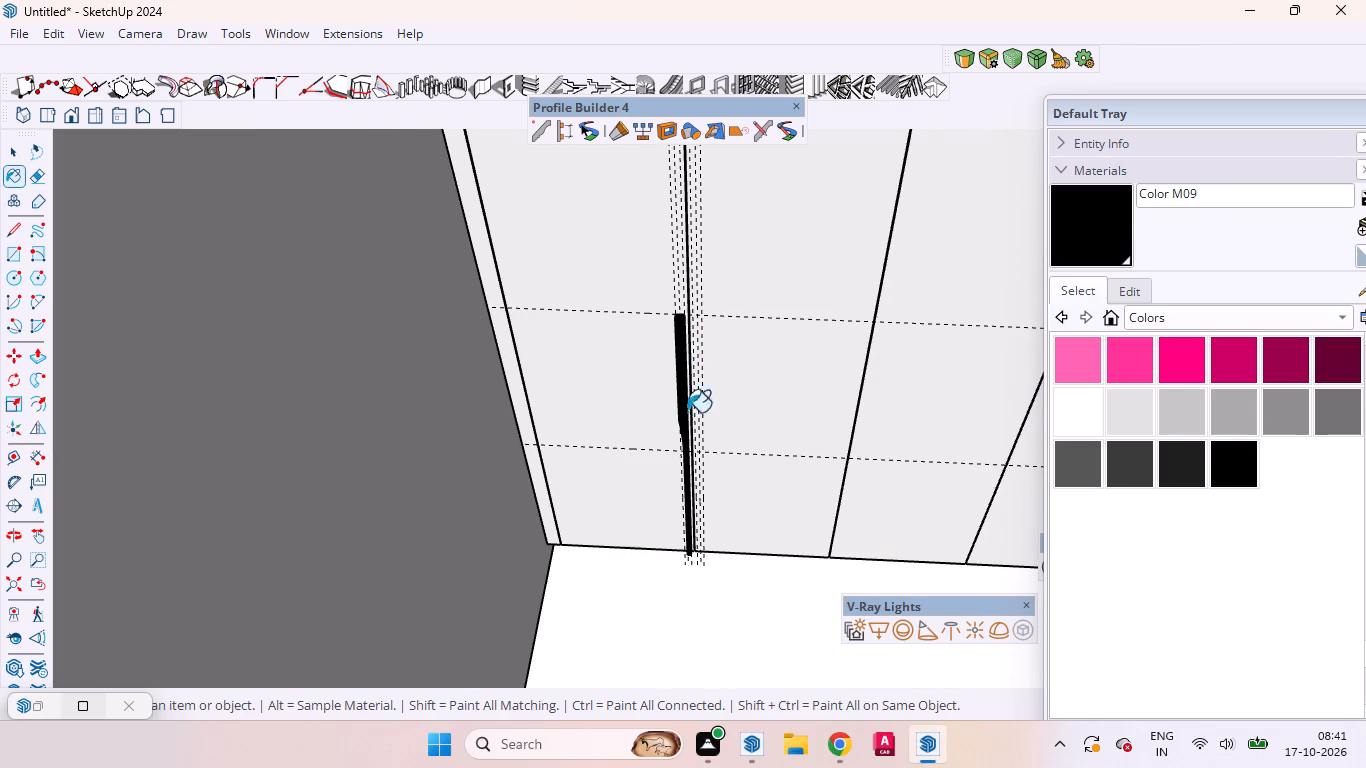
key(space)
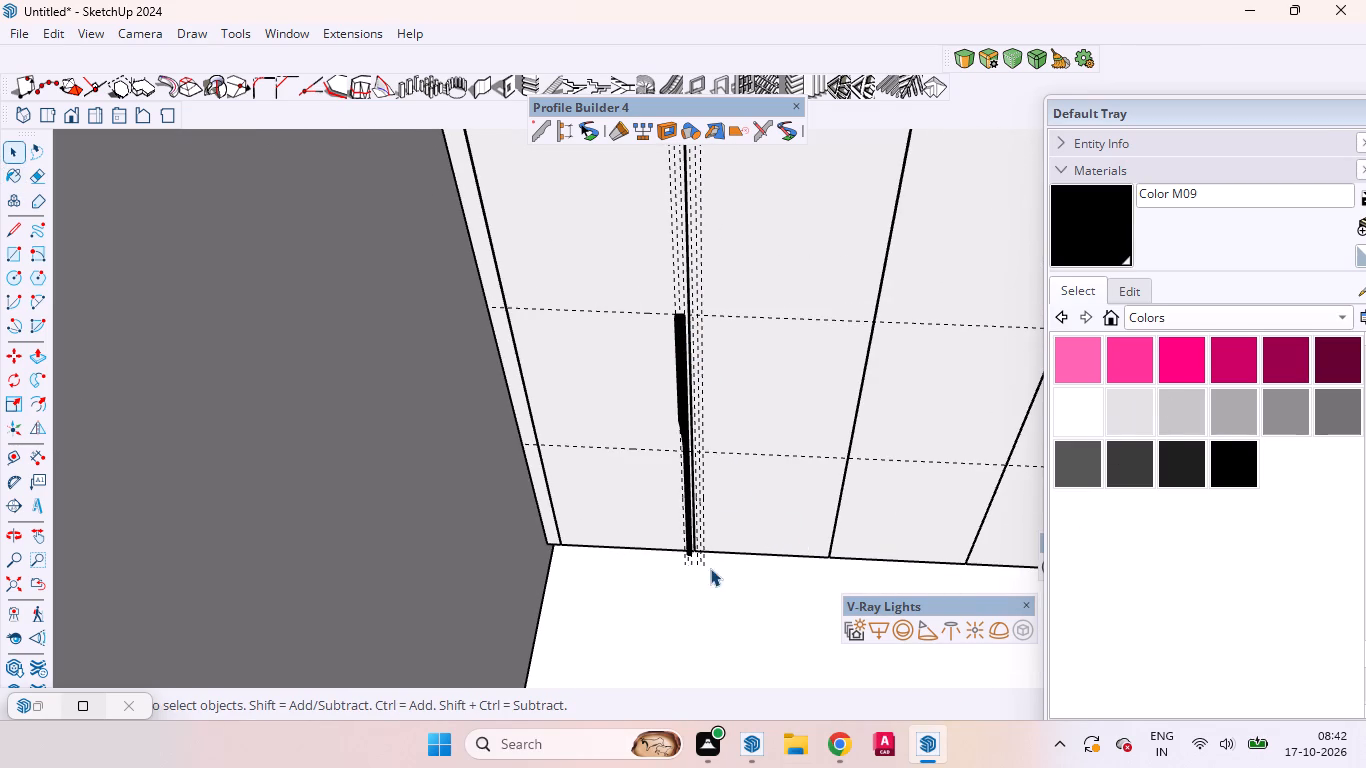
Copy the black profile across the door gap, aligning its upper corner with the outermost guide on the adjoining door.
scroll(742, 130, up, 6)
scroll(666, 340, down, 3)
scroll(668, 340, up, 6)
click(678, 344)
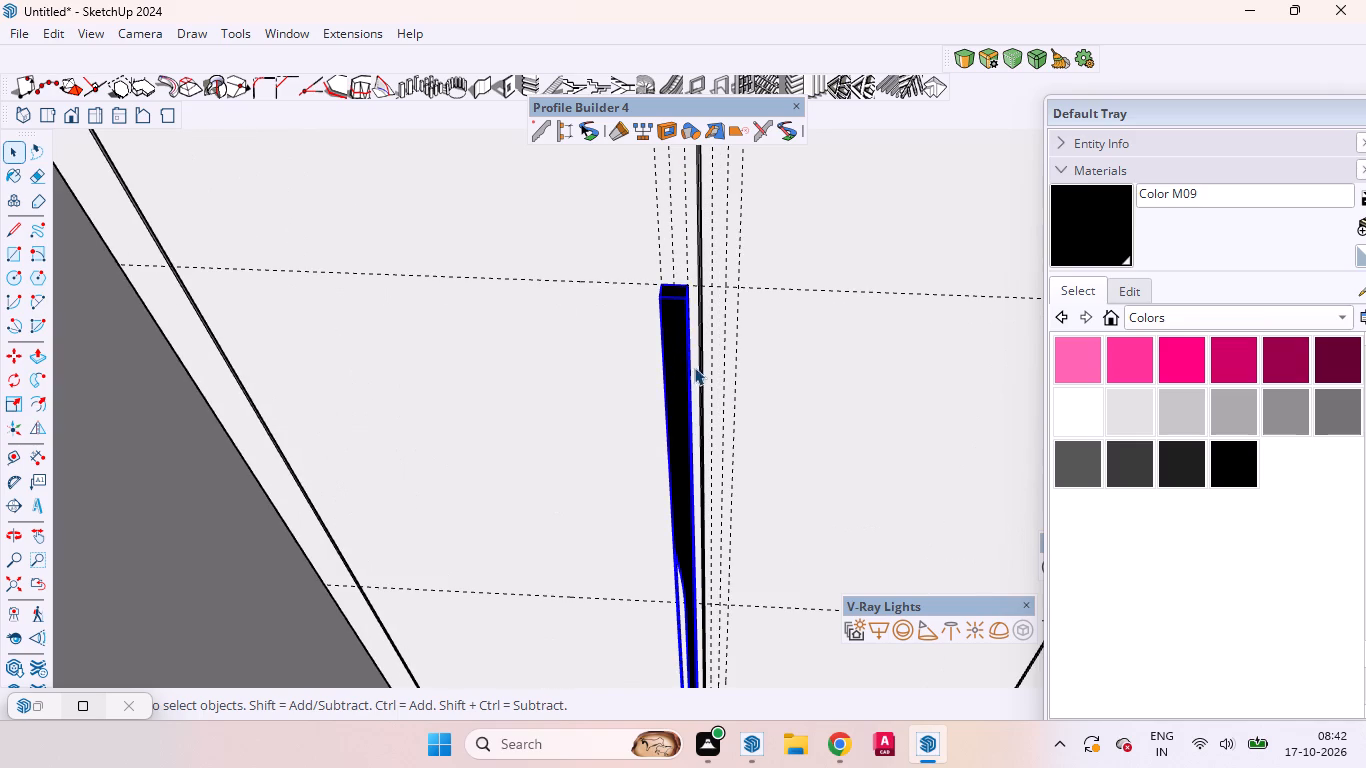
key(m)
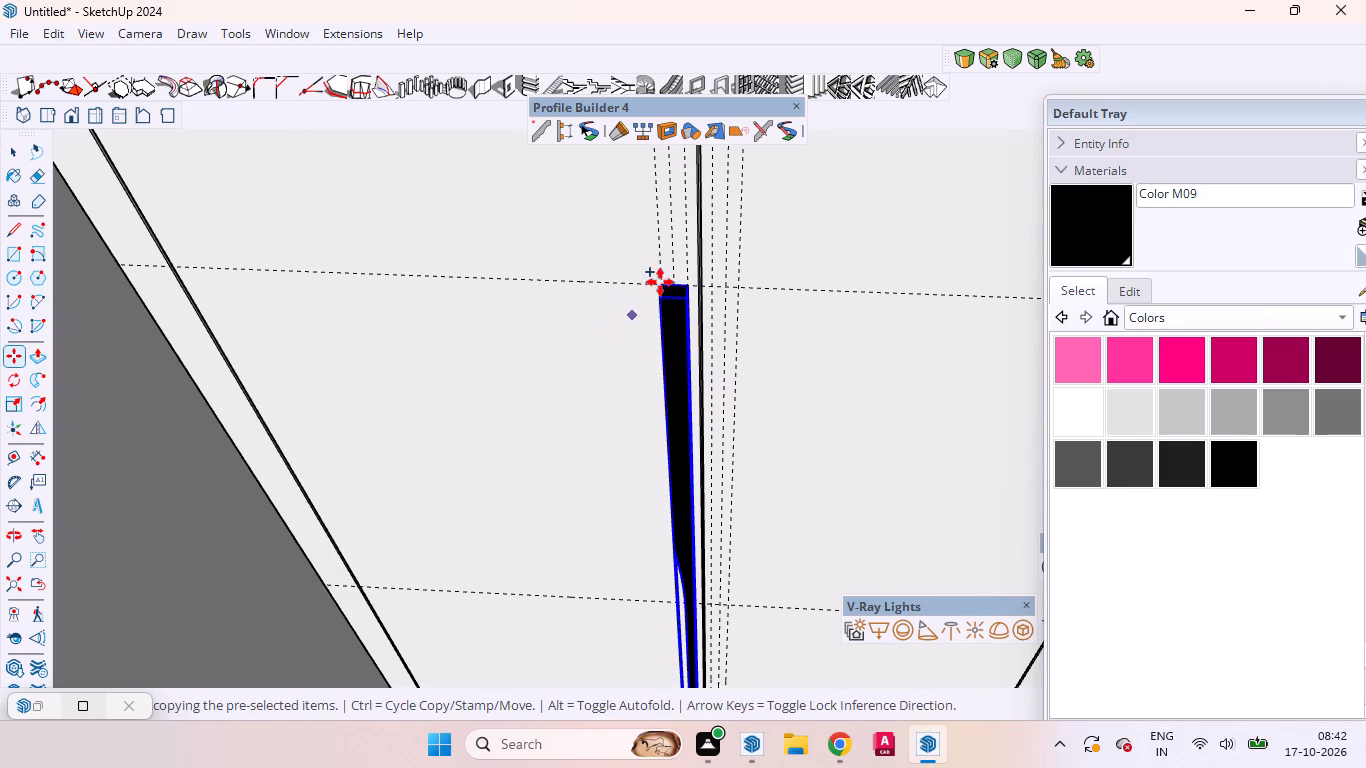
click(686, 282)
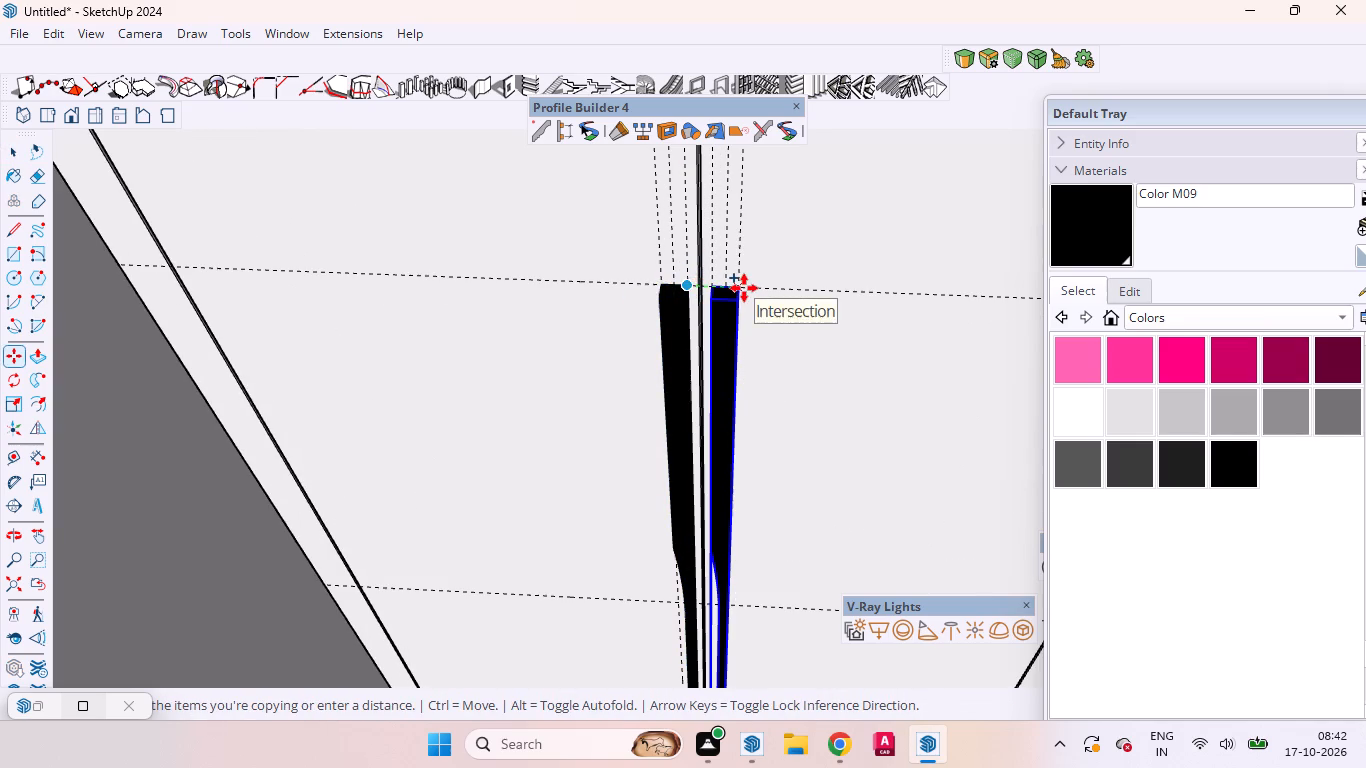
click(744, 288)
key(space)
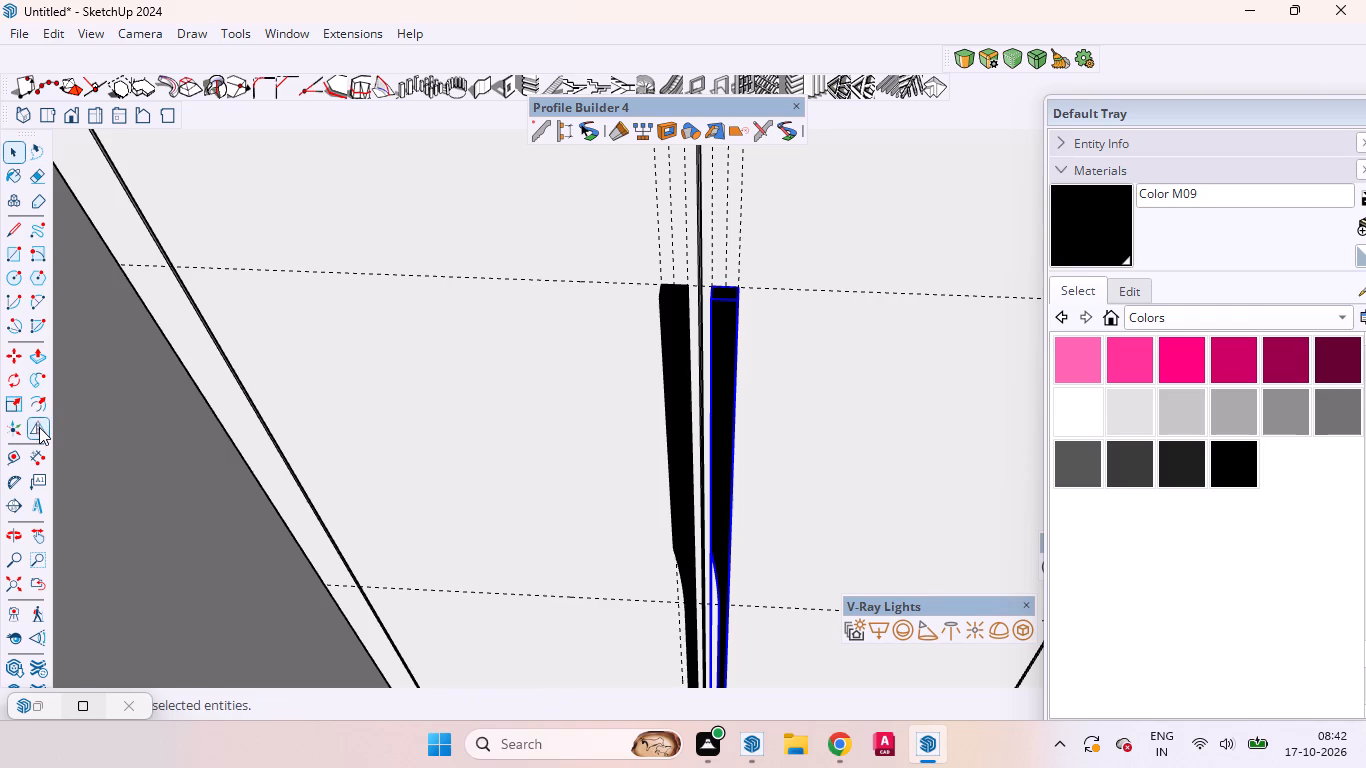
Flip the copied profile about the green plane so it mirrors the original across the door gap.
click(39, 427)
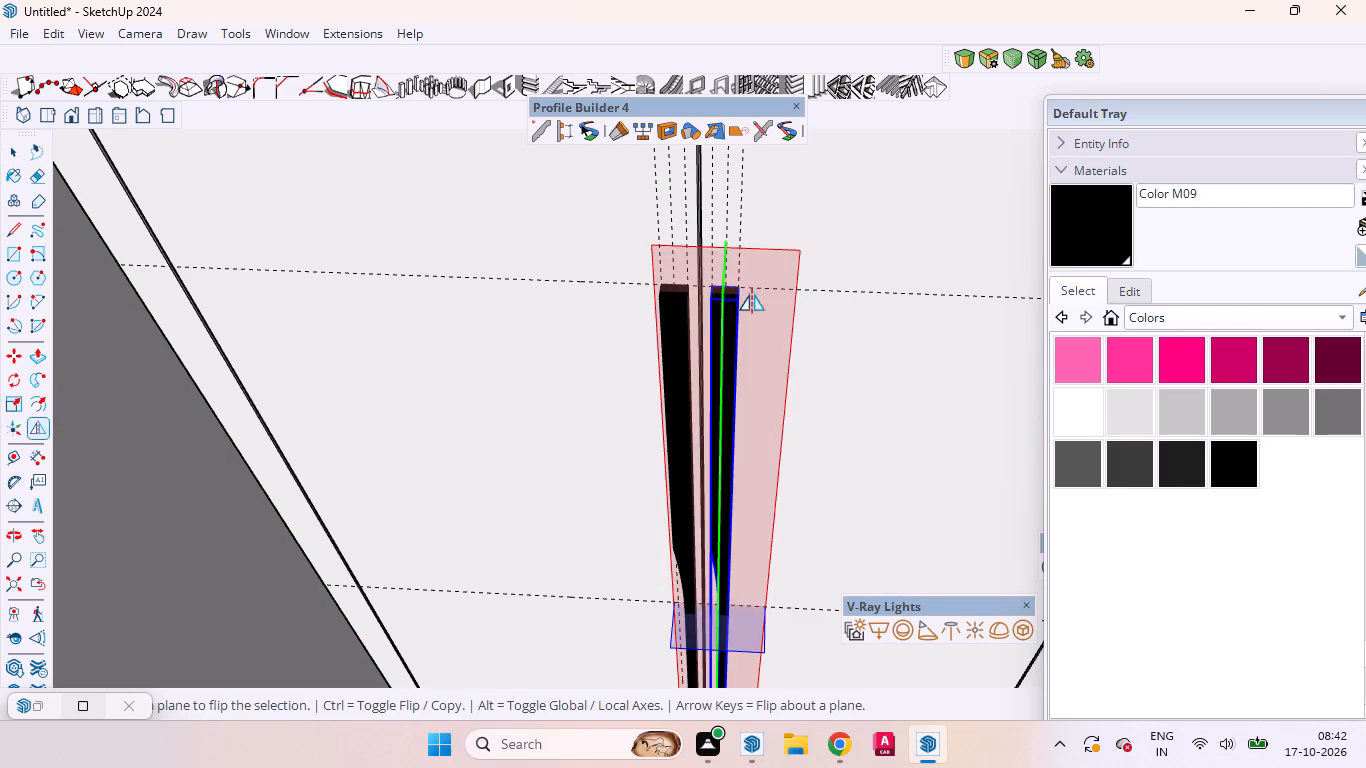
middle_drag(753, 294, 574, 275)
scroll(577, 272, up, 1)
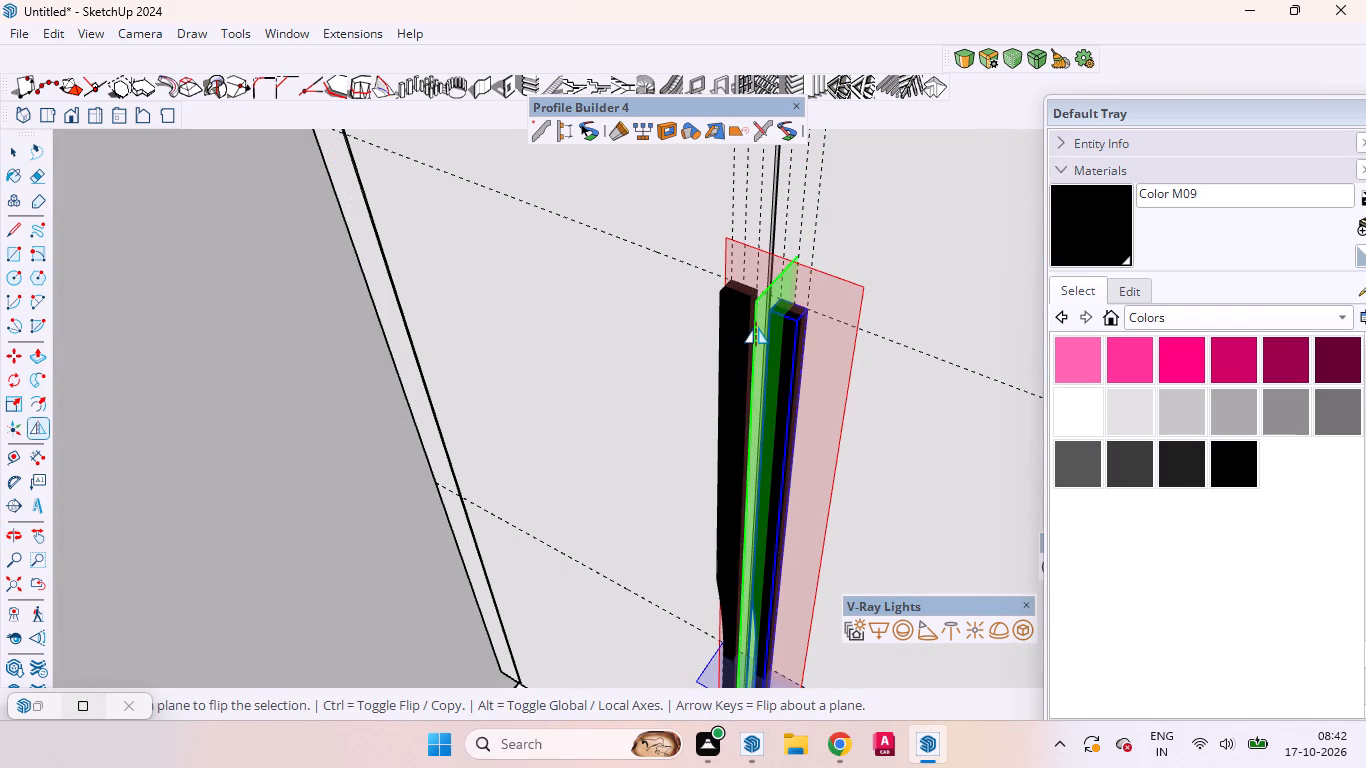
click(756, 327)
scroll(799, 271, down, 7)
scroll(850, 285, up, 1)
scroll(856, 293, down, 1)
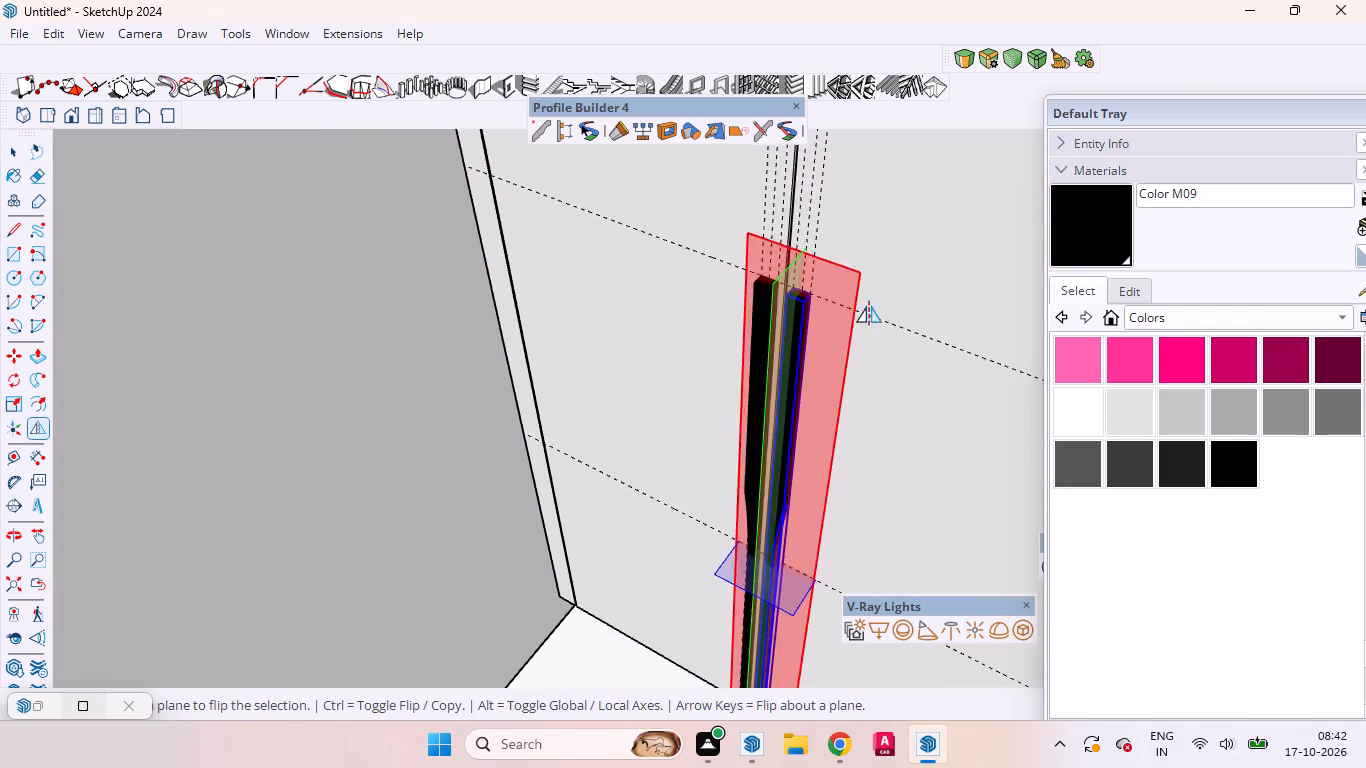
key(space)
Copy both black mirrored profiles along the wardrobe front, using the lower corner of the door gap as base, to the second door pair's gap.
scroll(756, 360, up, 1)
middle_drag(757, 360, 945, 331)
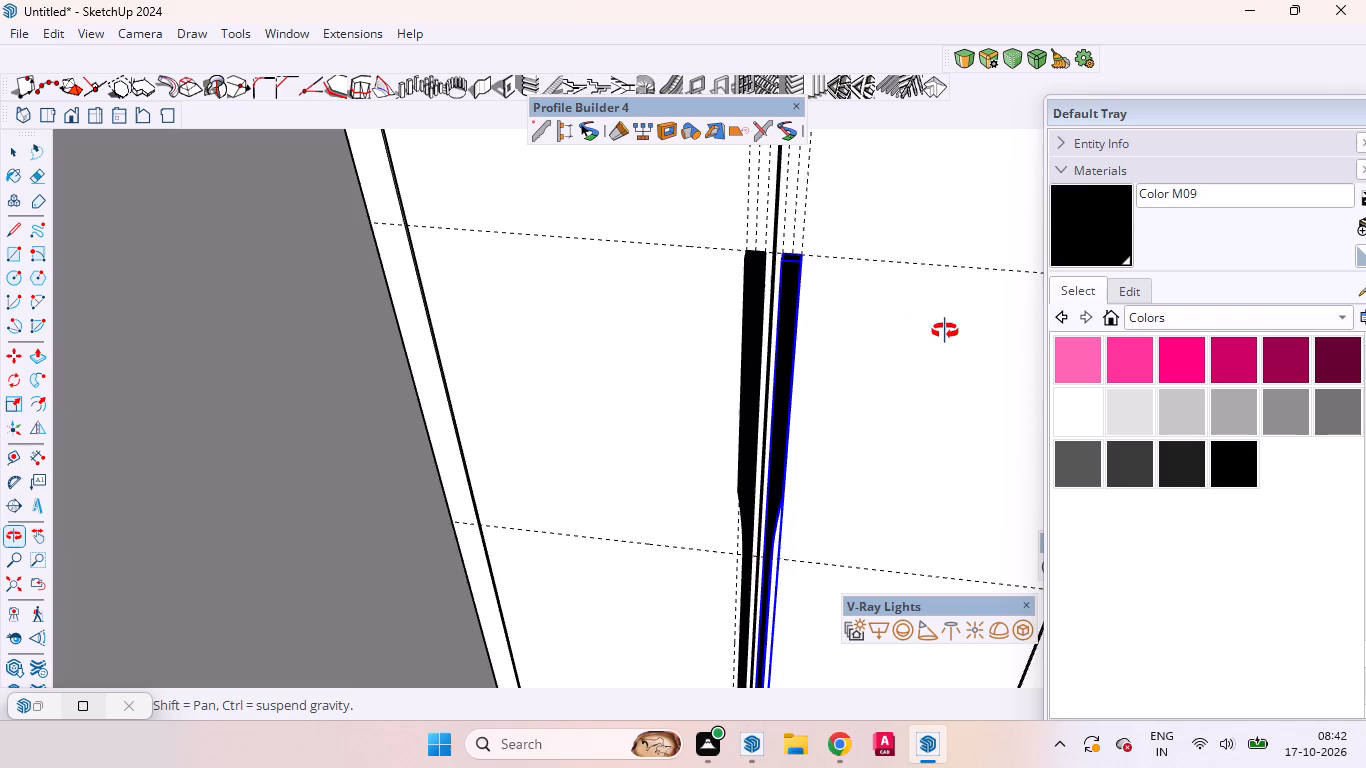
middle_drag(945, 331, 928, 308)
scroll(881, 323, up, 1)
scroll(881, 323, down, 5)
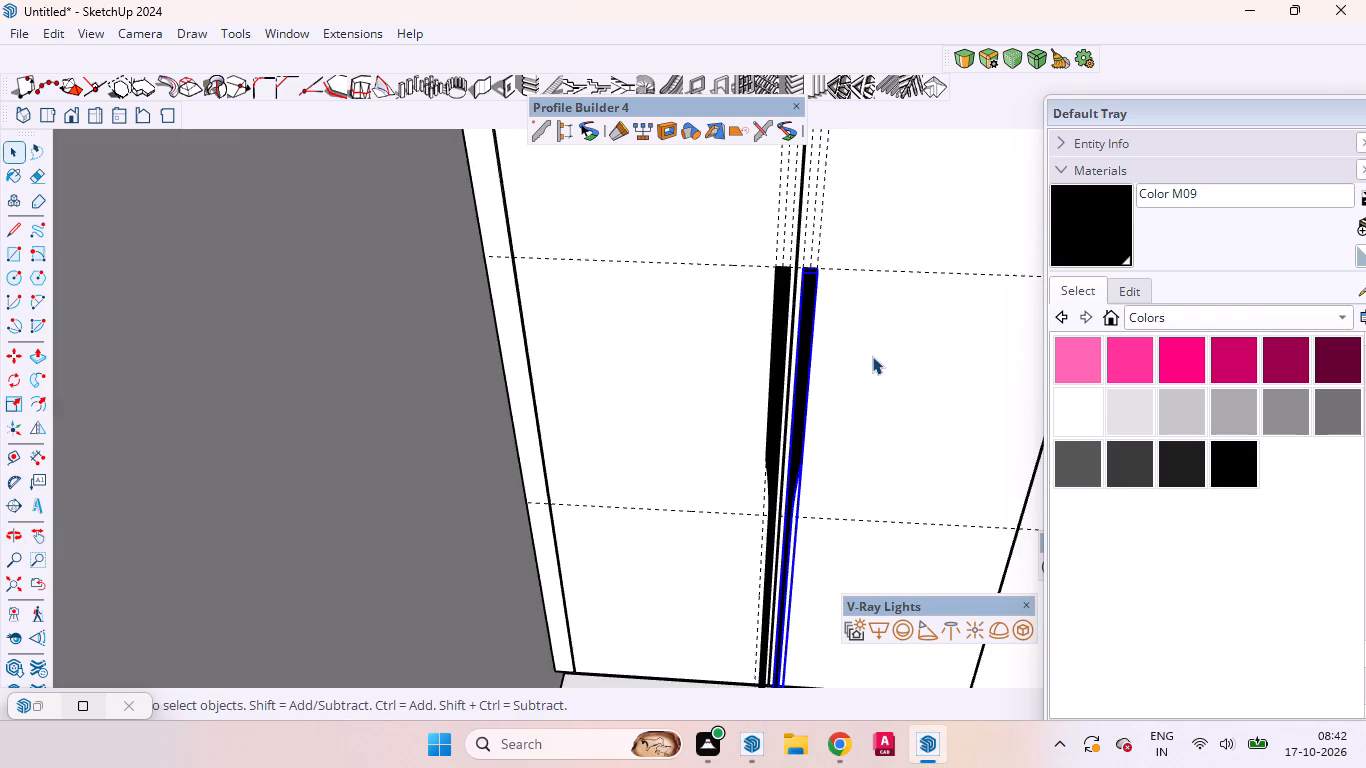
scroll(872, 356, down, 7)
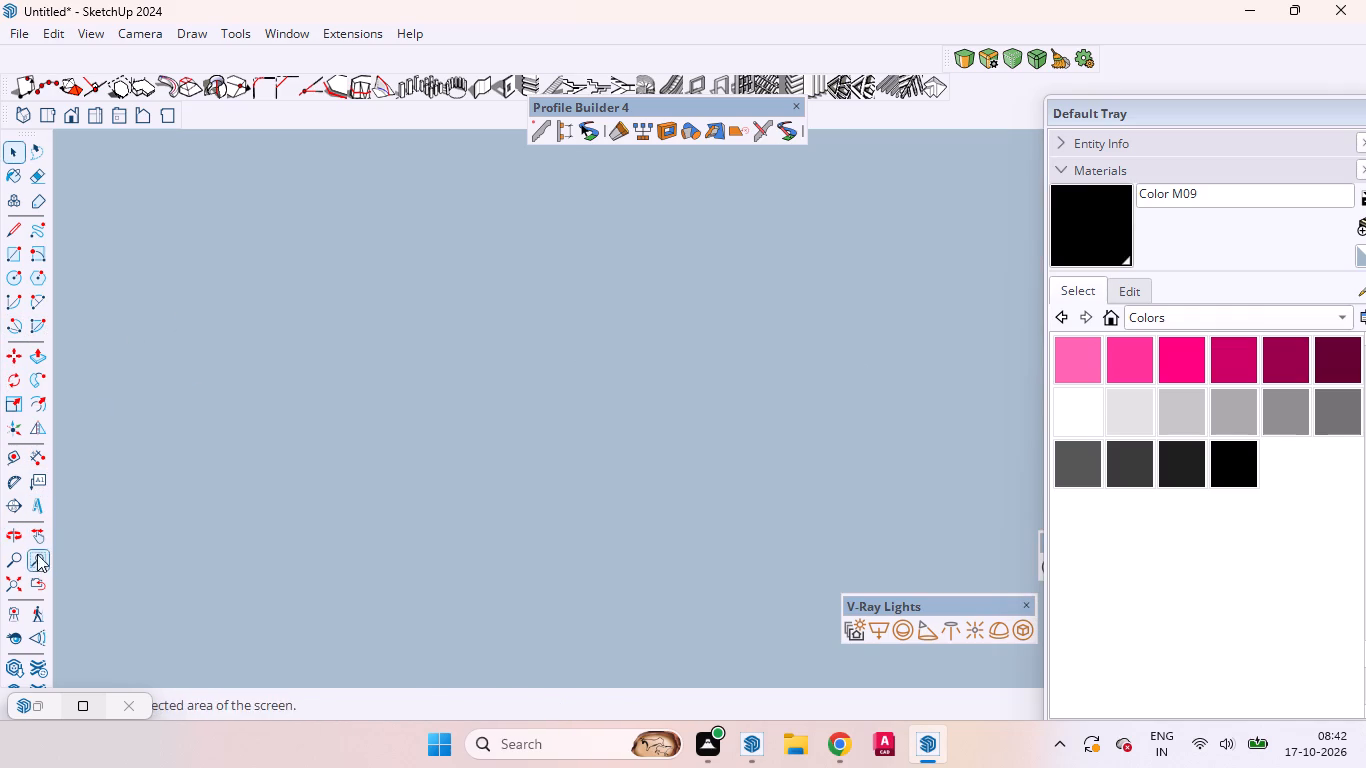
click(27, 579)
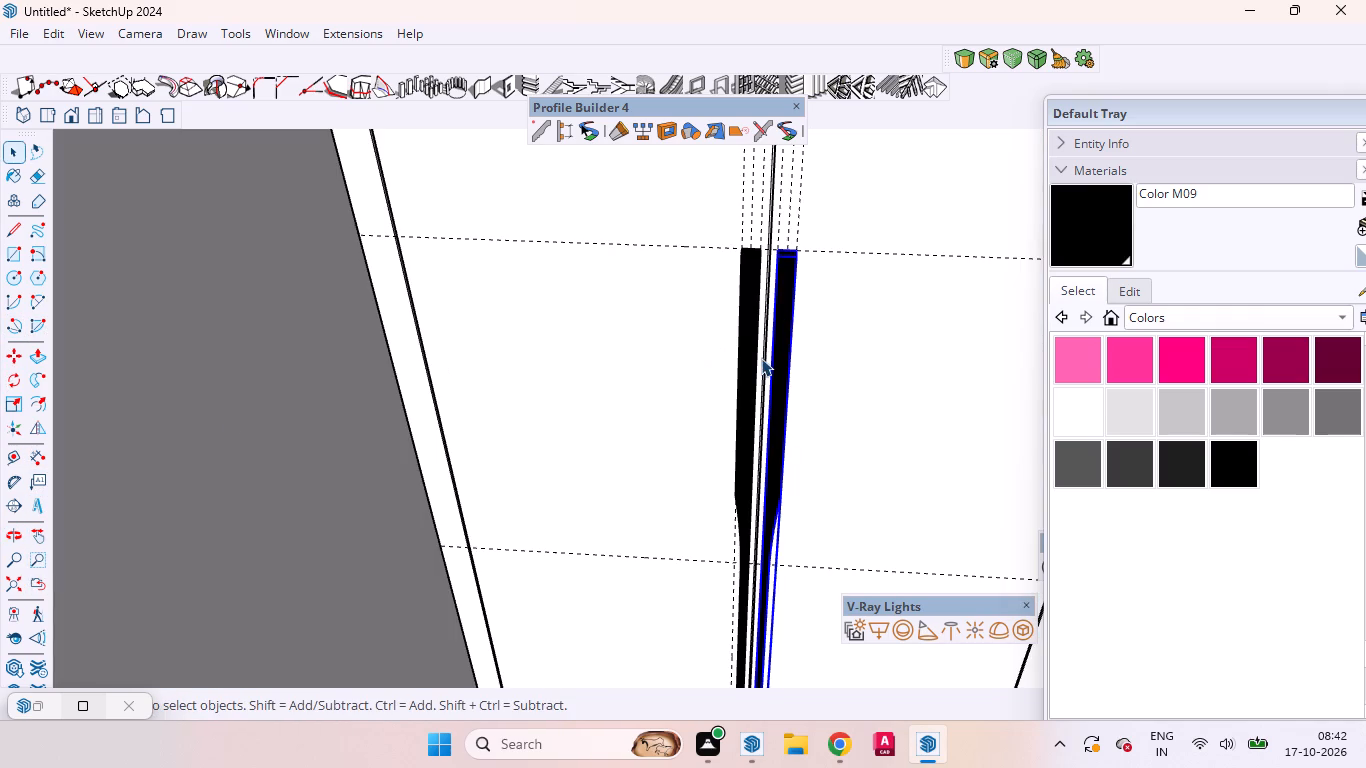
ctrl+click(750, 362)
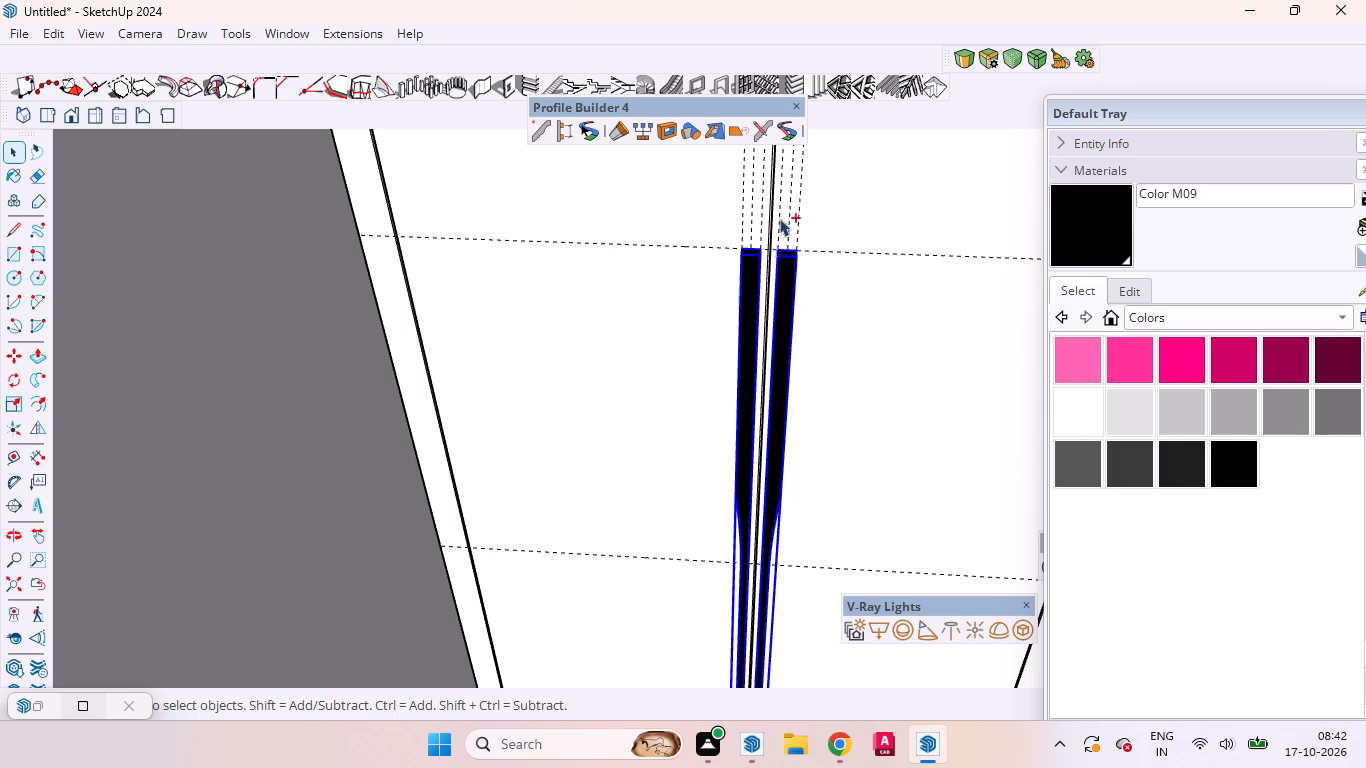
ctrl+scroll(779, 216, down, 7)
ctrl+scroll(816, 661, up, 15)
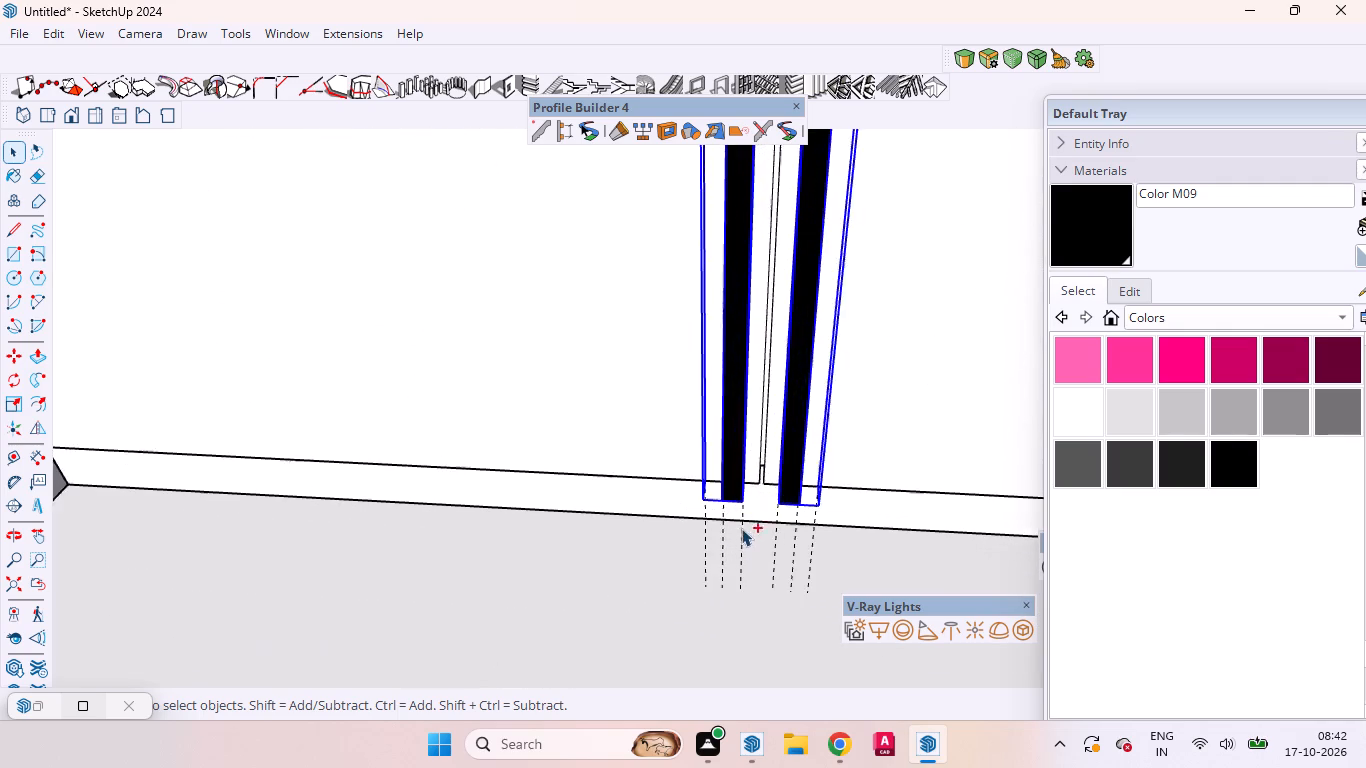
ctrl+scroll(741, 528, up, 6)
ctrl+scroll(751, 493, down, 1)
ctrl+scroll(752, 491, up, 7)
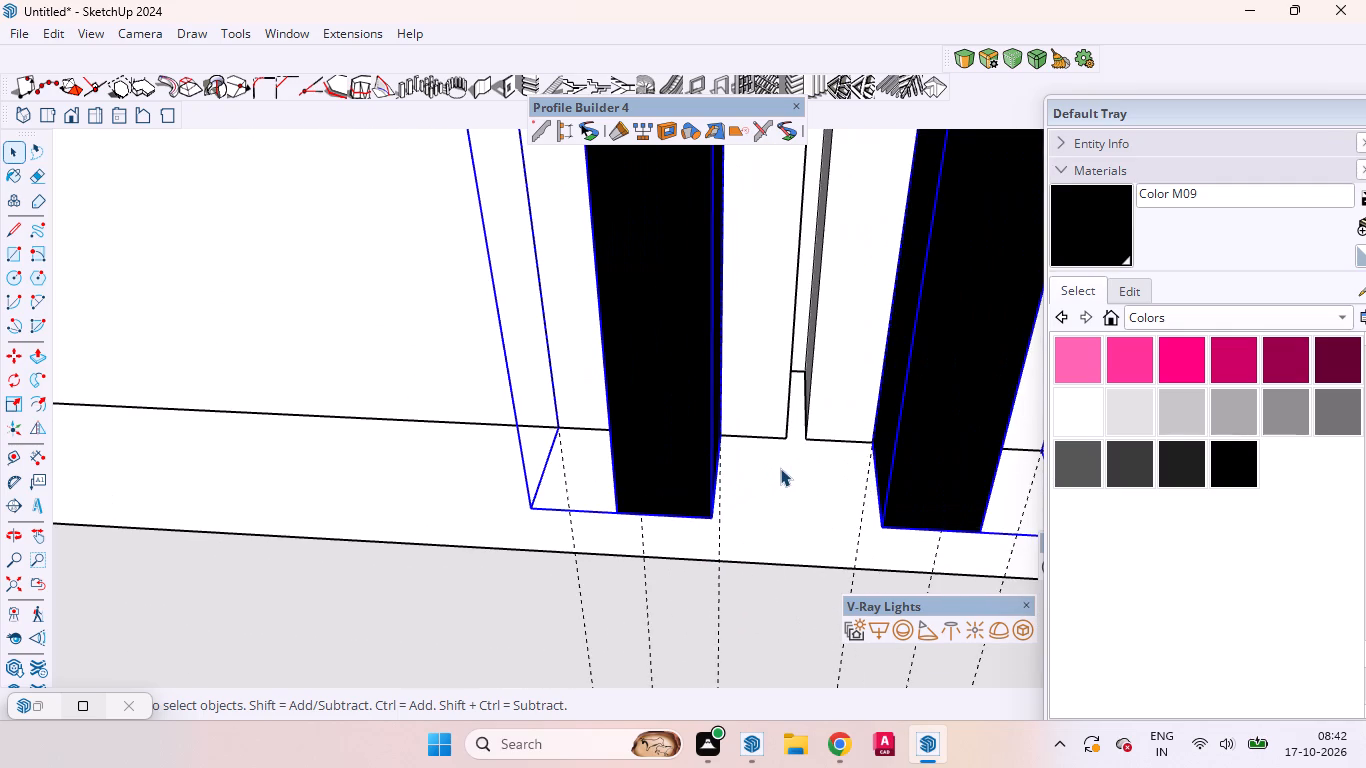
key(m)
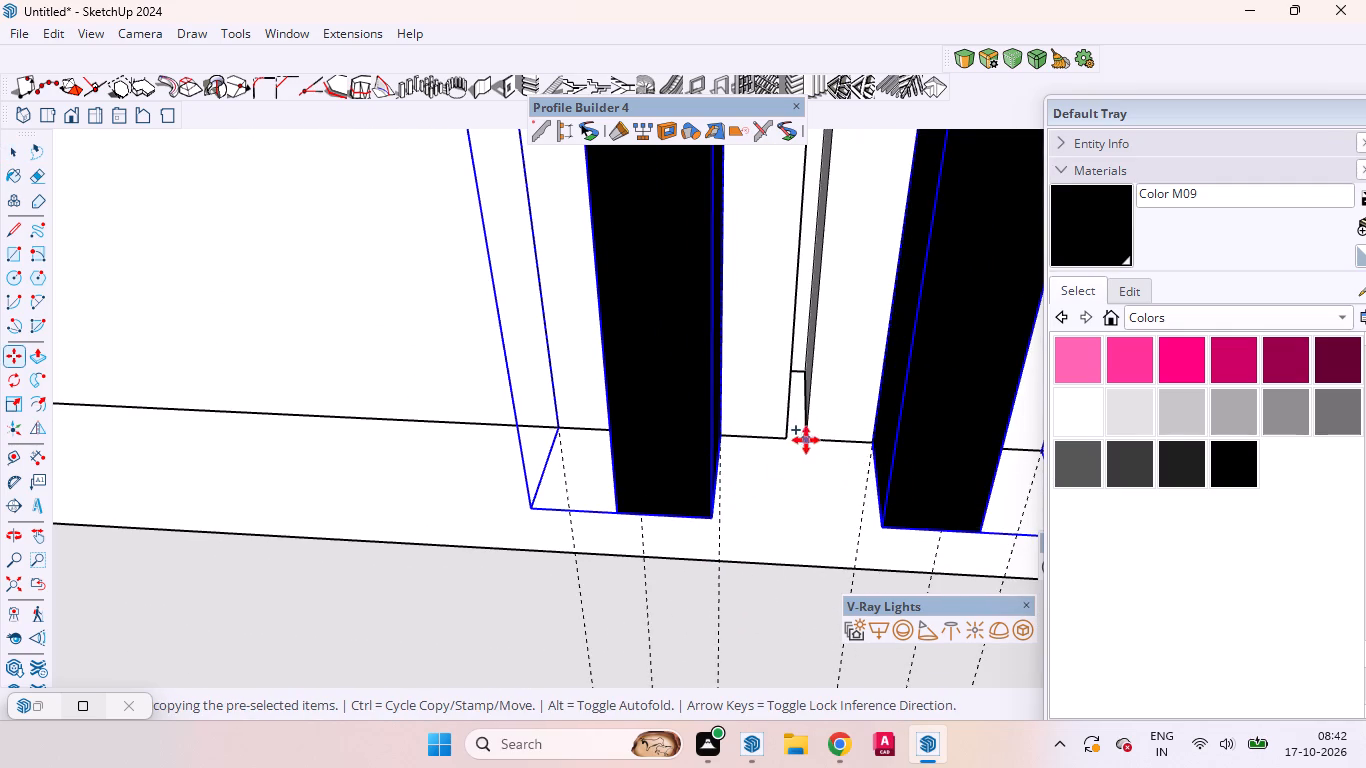
click(808, 438)
scroll(758, 422, down, 14)
scroll(518, 423, up, 1)
scroll(518, 423, down, 2)
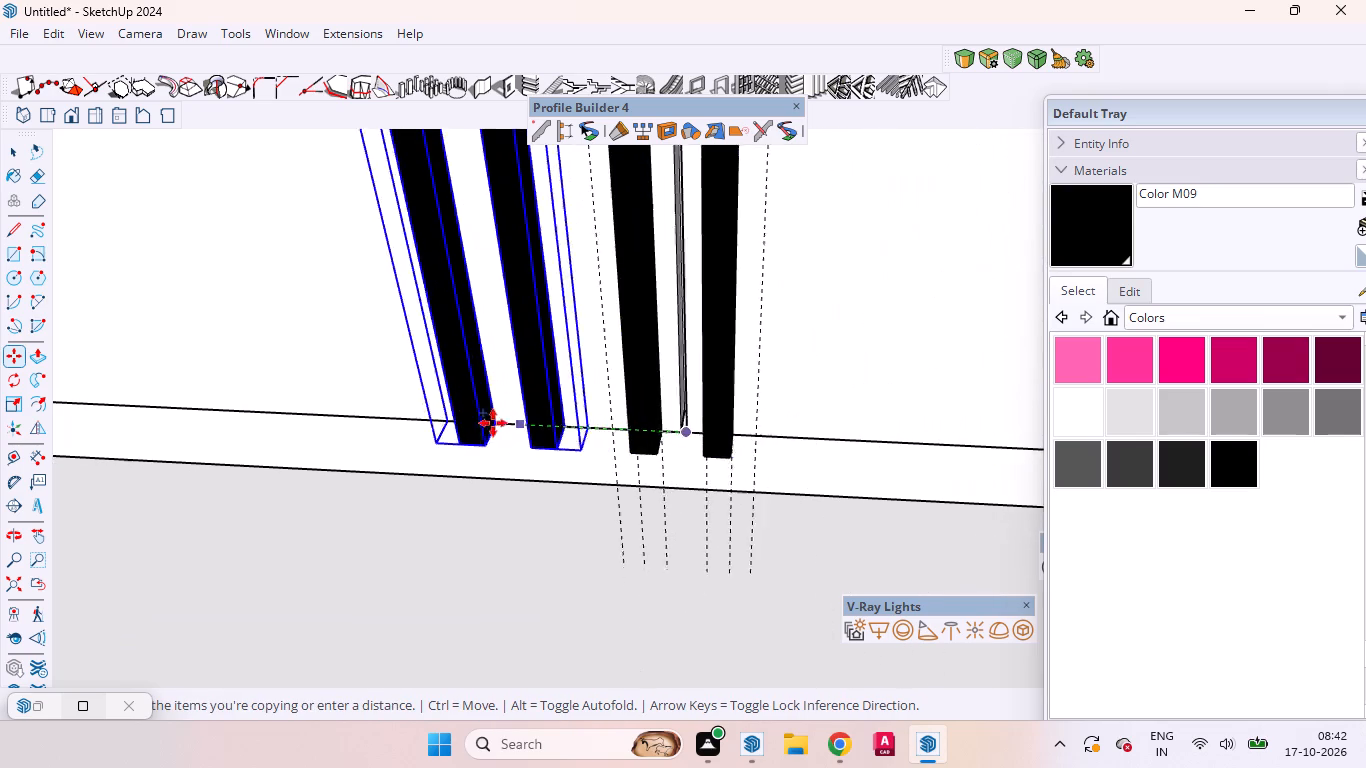
scroll(493, 423, down, 13)
scroll(315, 387, up, 2)
scroll(315, 387, down, 2)
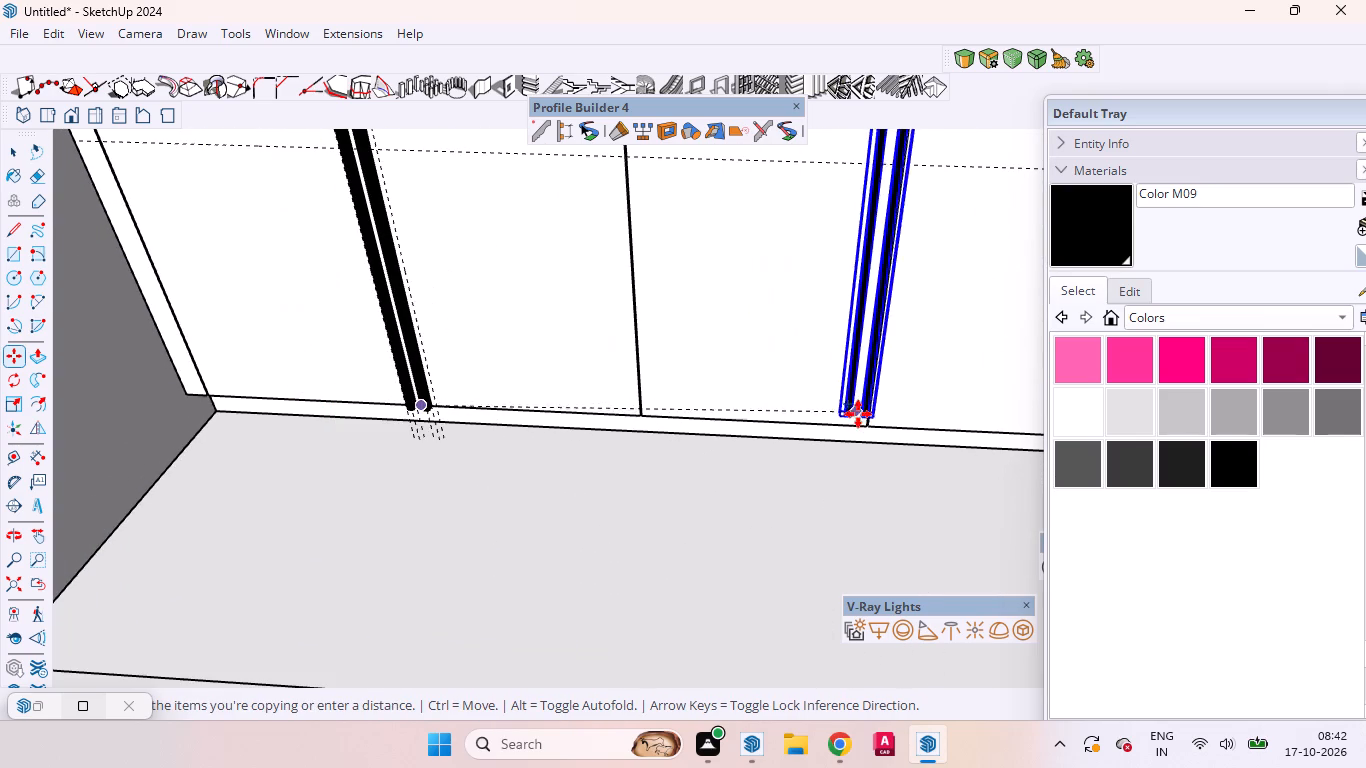
scroll(872, 419, up, 17)
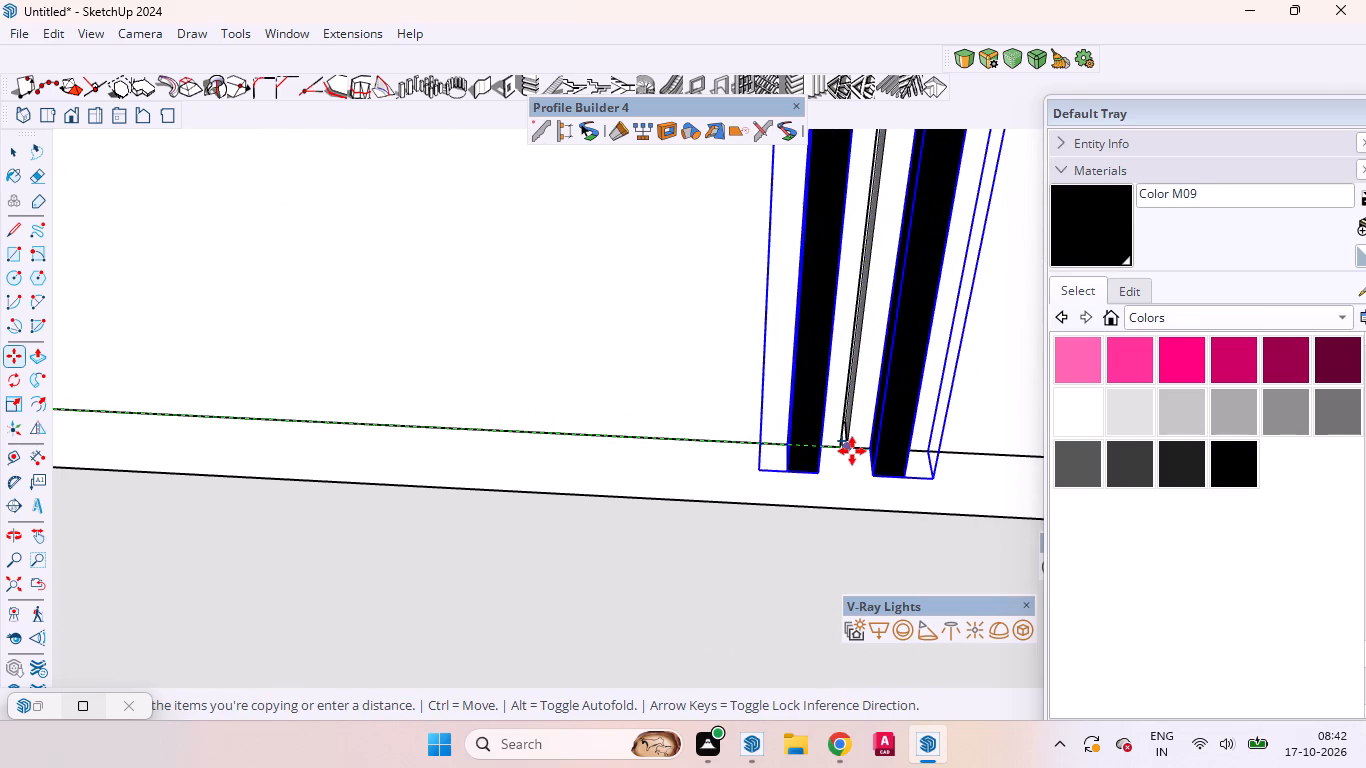
click(852, 451)
Delete the leftover construction guides used for the wardrobe profiles, both the bundle at the door gap and the pair running across the apartment.
scroll(690, 505, down, 13)
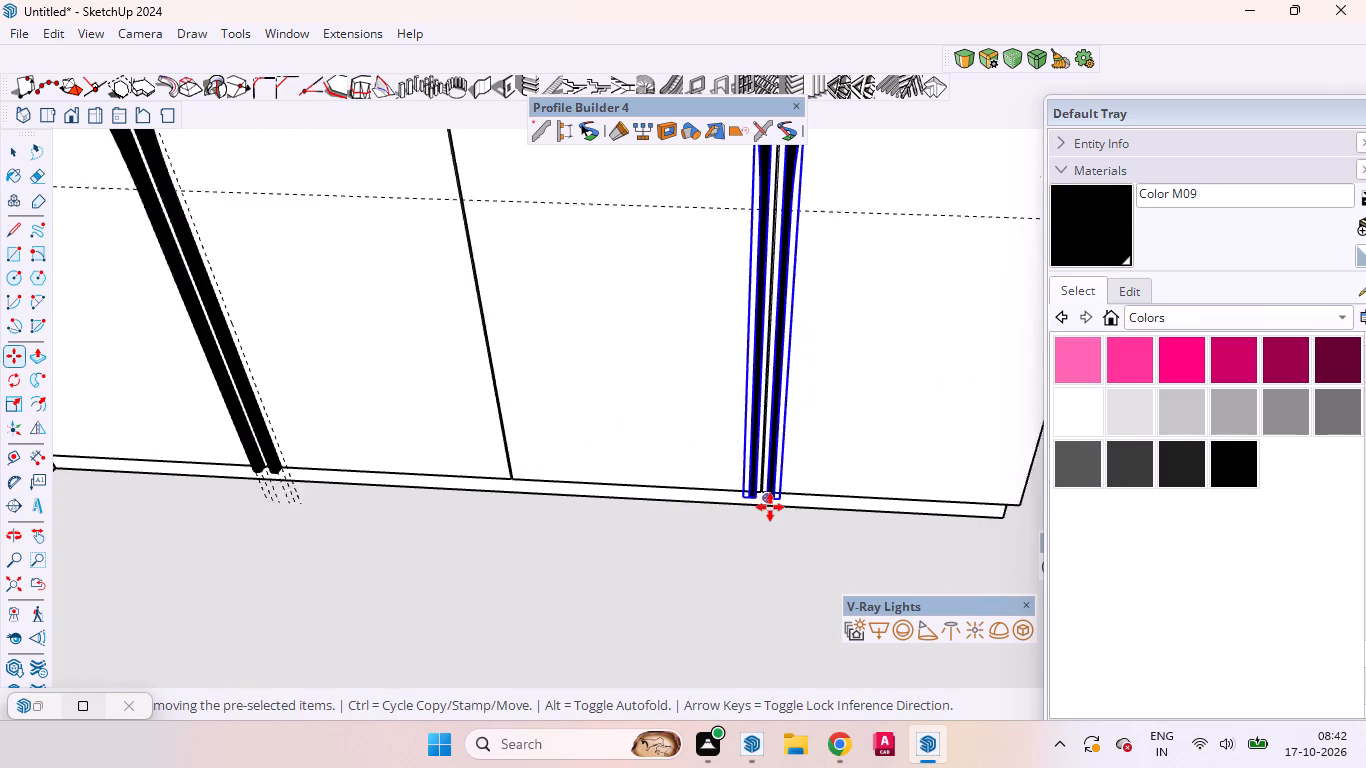
scroll(770, 507, down, 2)
scroll(770, 507, up, 4)
scroll(770, 510, down, 13)
scroll(670, 512, down, 9)
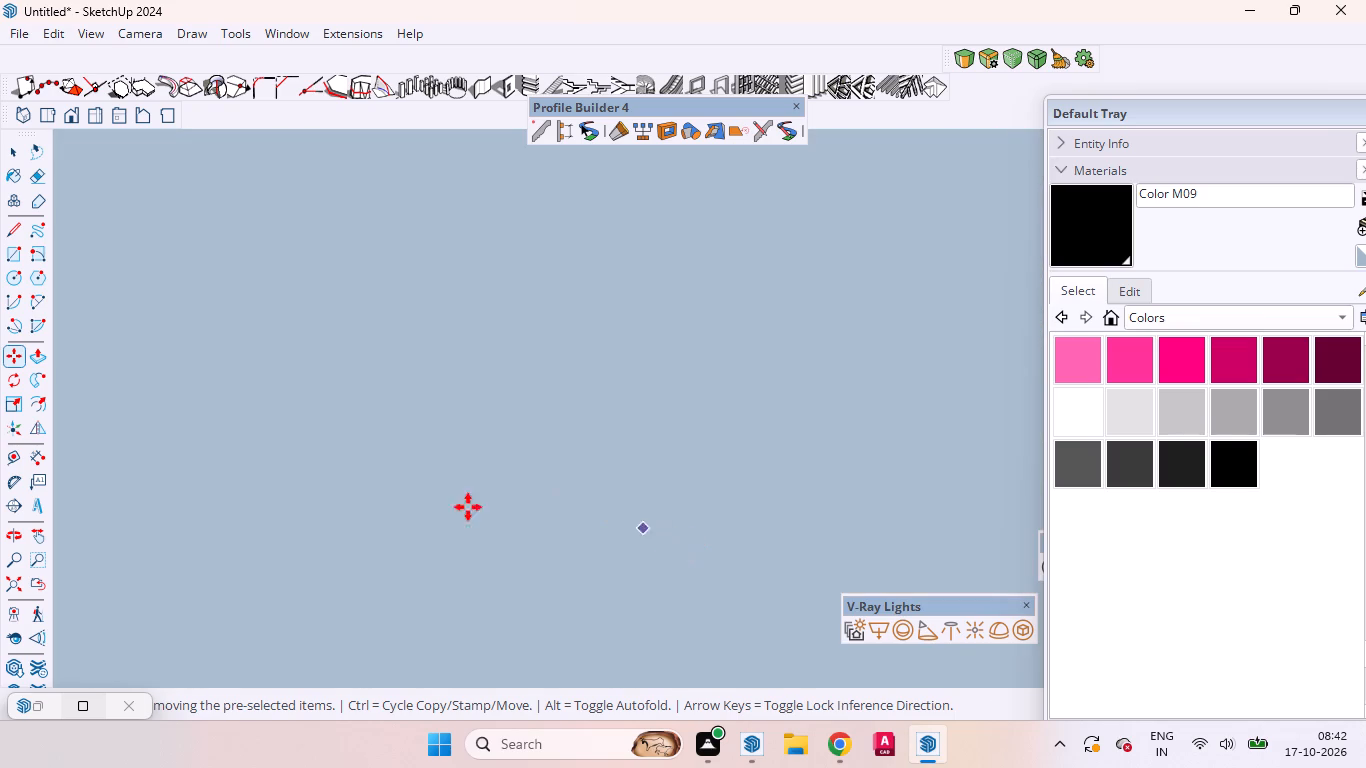
key(space)
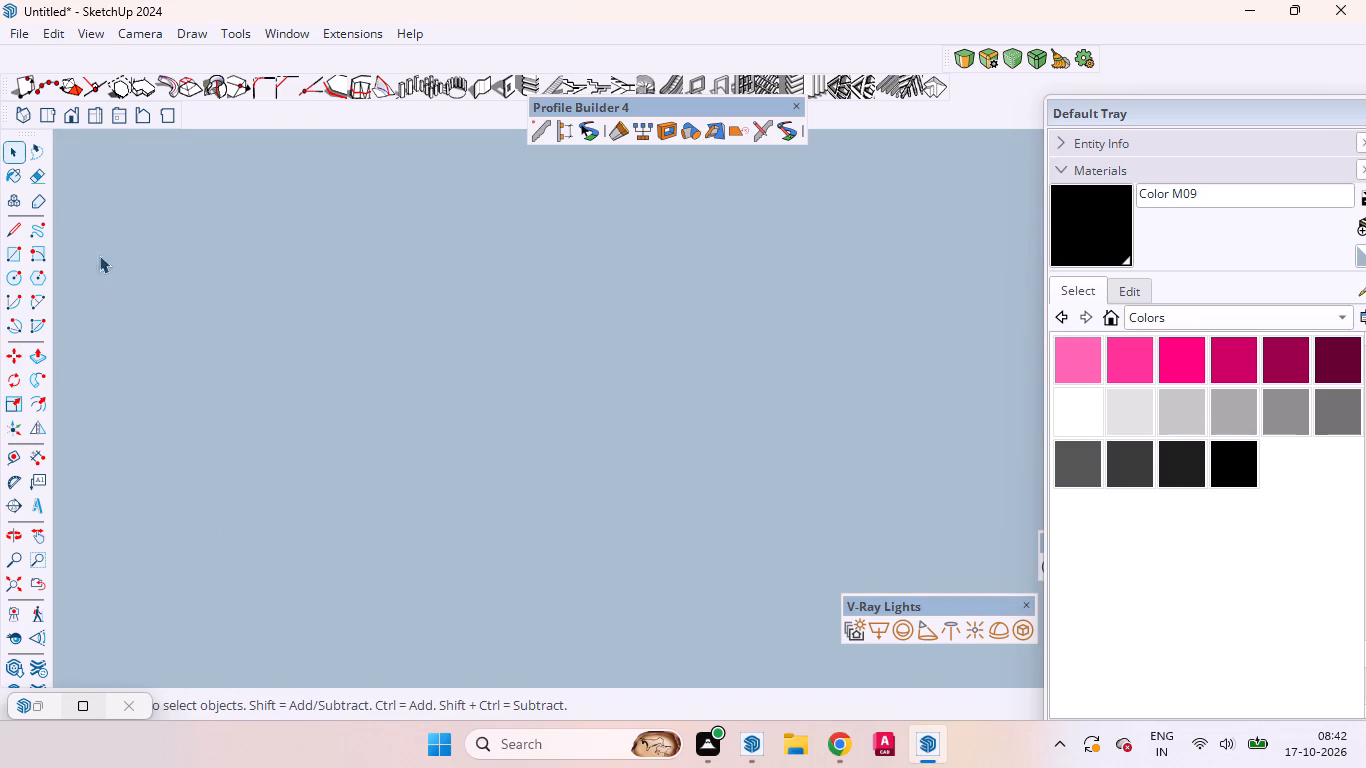
click(38, 117)
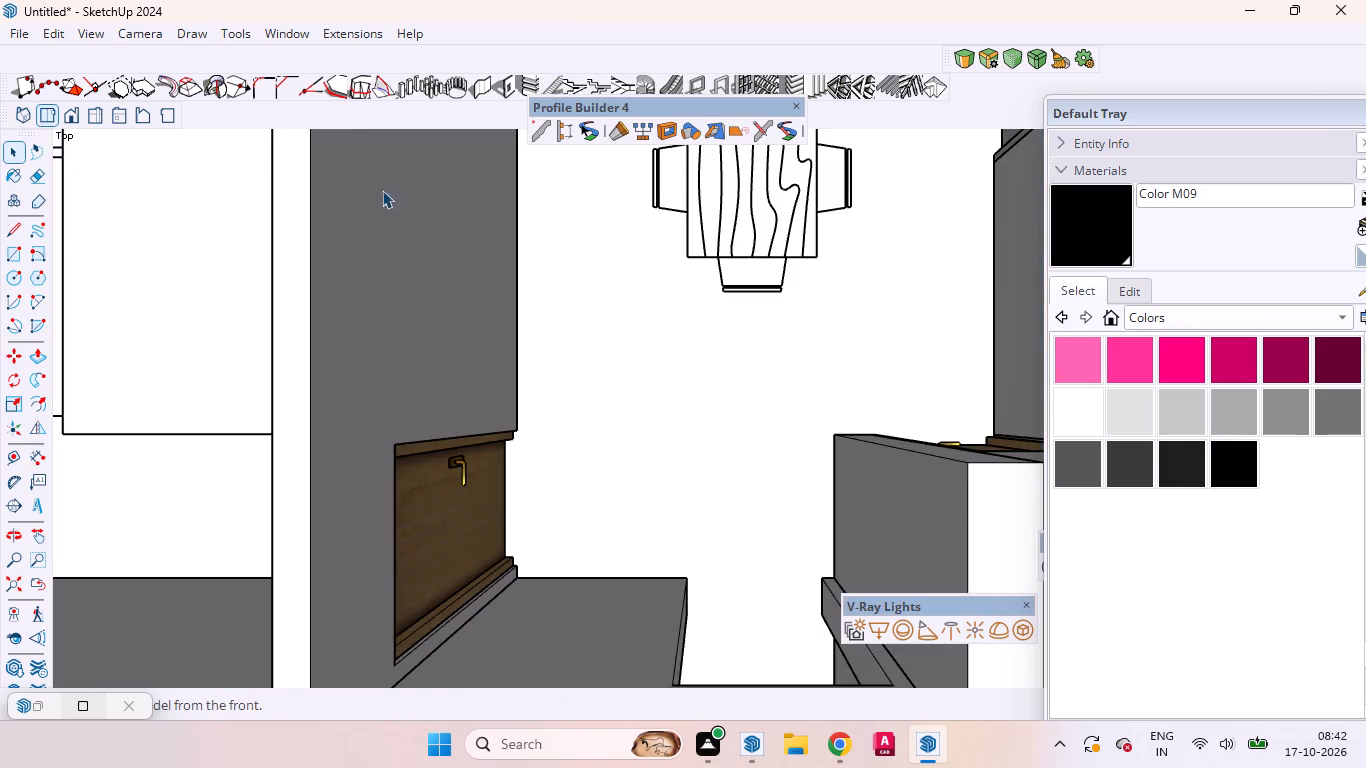
scroll(441, 206, down, 5)
scroll(485, 211, up, 1)
scroll(489, 201, down, 9)
scroll(501, 215, up, 1)
scroll(501, 215, down, 2)
middle_drag(461, 284, 860, 127)
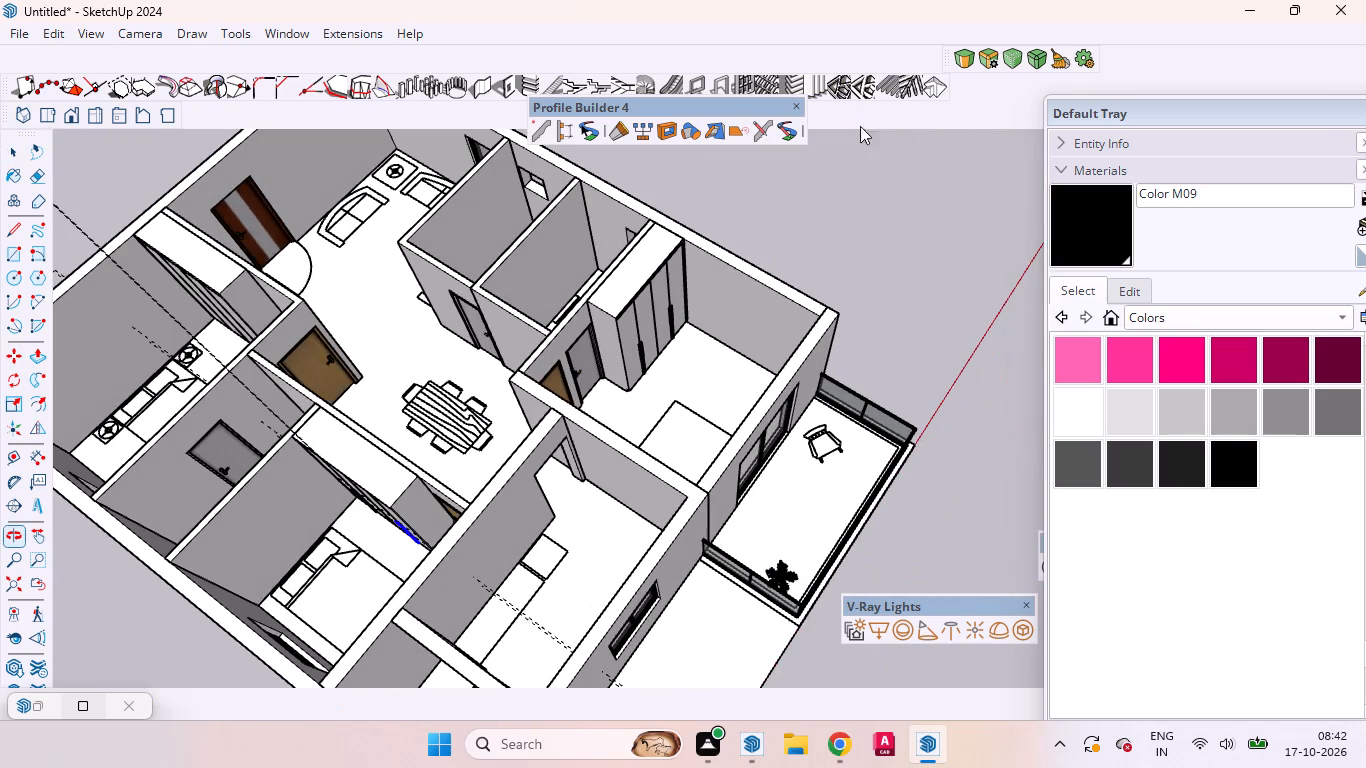
scroll(859, 126, up, 1)
scroll(812, 119, down, 11)
click(907, 251)
scroll(834, 207, down, 4)
scroll(898, 181, up, 3)
scroll(906, 181, down, 1)
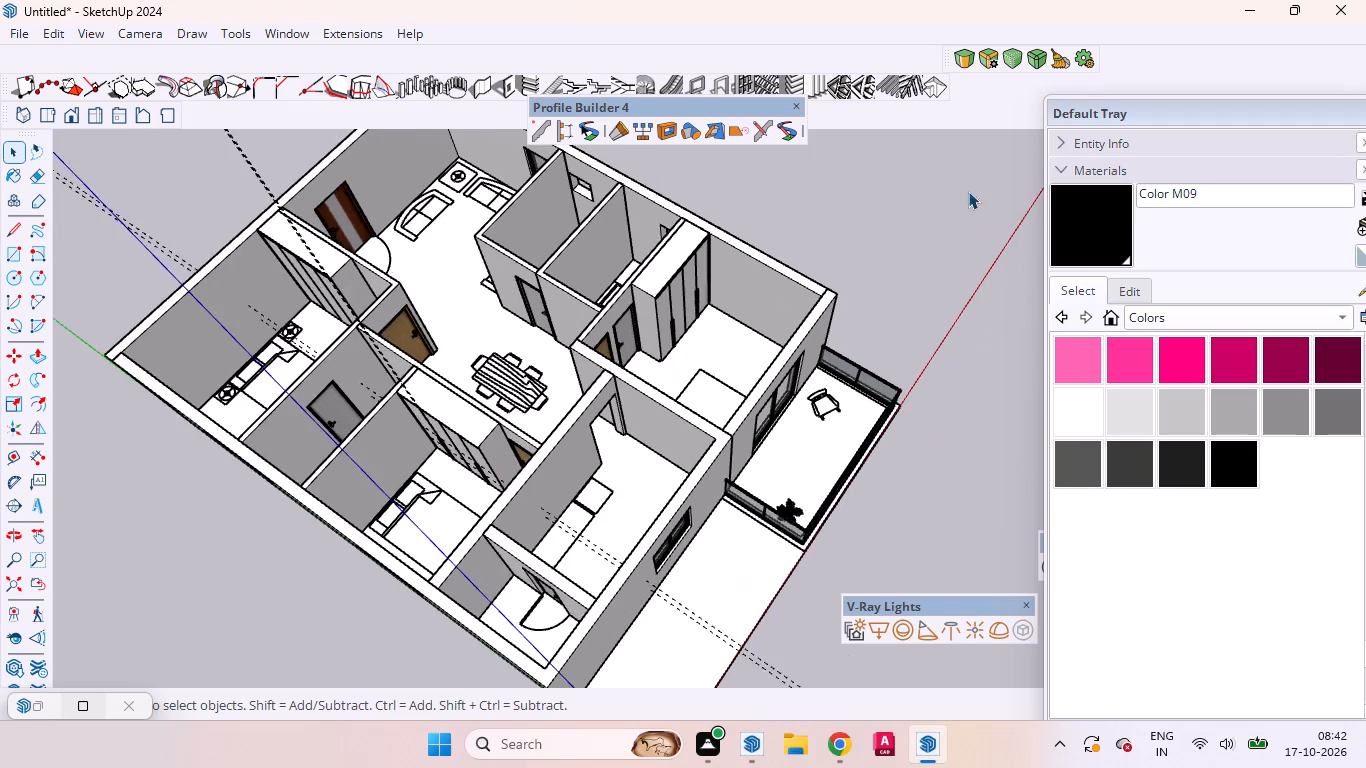
middle_drag(561, 378, 830, 165)
scroll(549, 437, down, 2)
scroll(551, 439, up, 6)
middle_drag(554, 495, 523, 593)
scroll(523, 593, up, 1)
scroll(598, 470, down, 5)
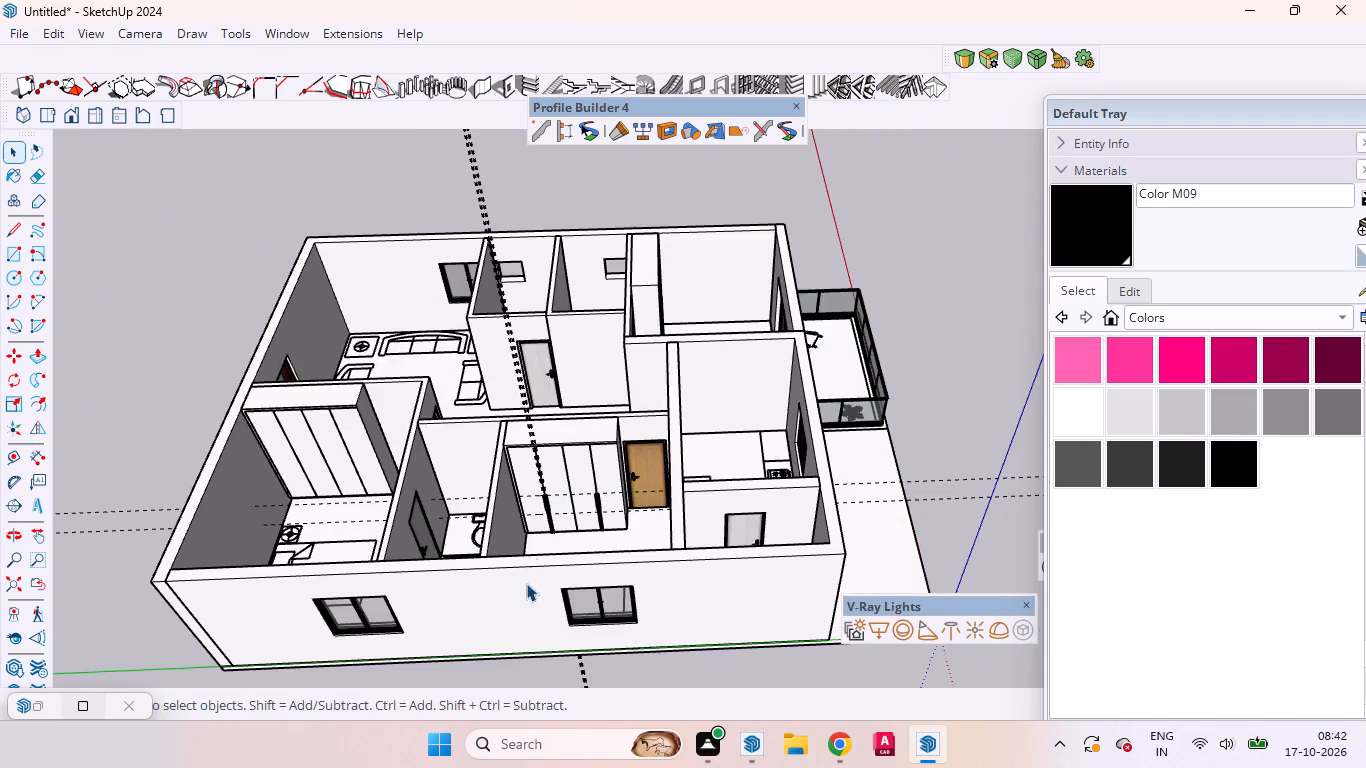
scroll(522, 597, up, 8)
scroll(611, 578, down, 16)
scroll(593, 590, up, 2)
scroll(593, 590, down, 5)
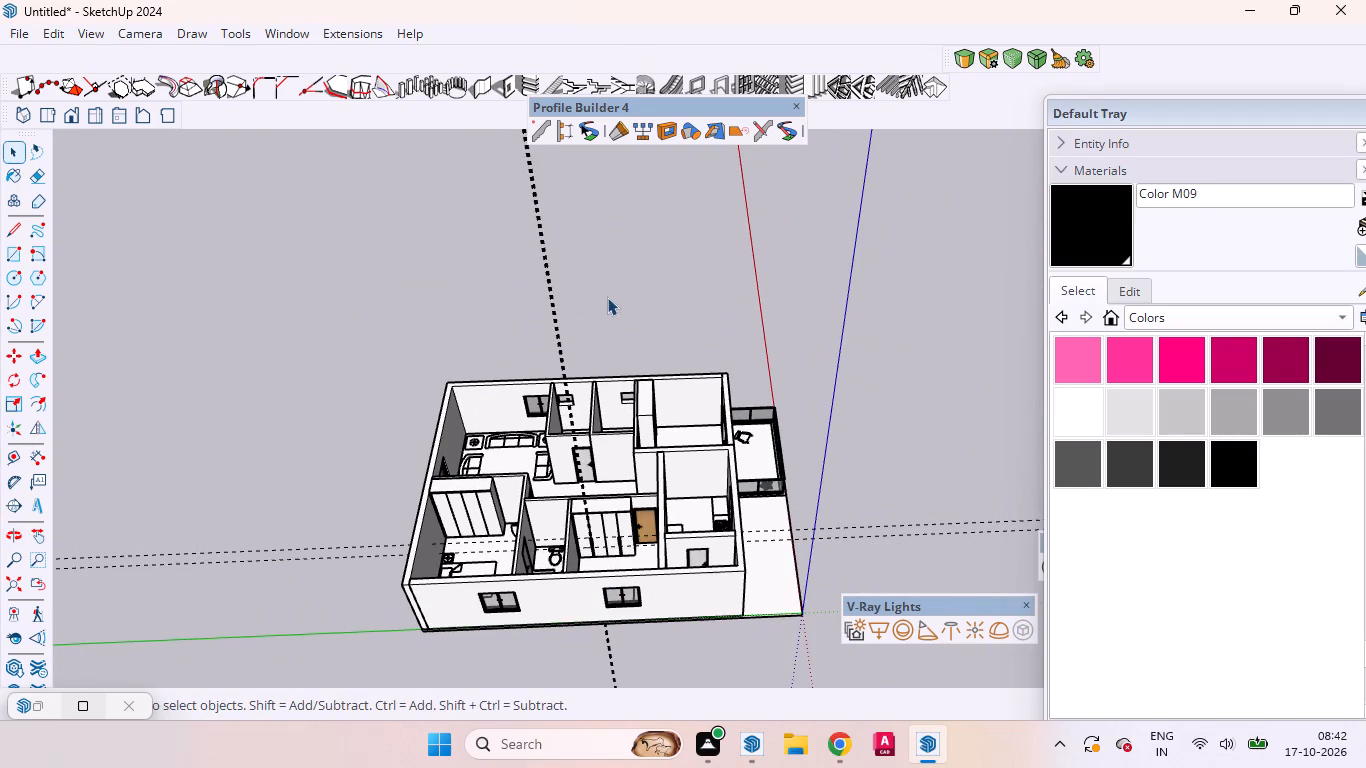
drag(609, 291, 367, 191)
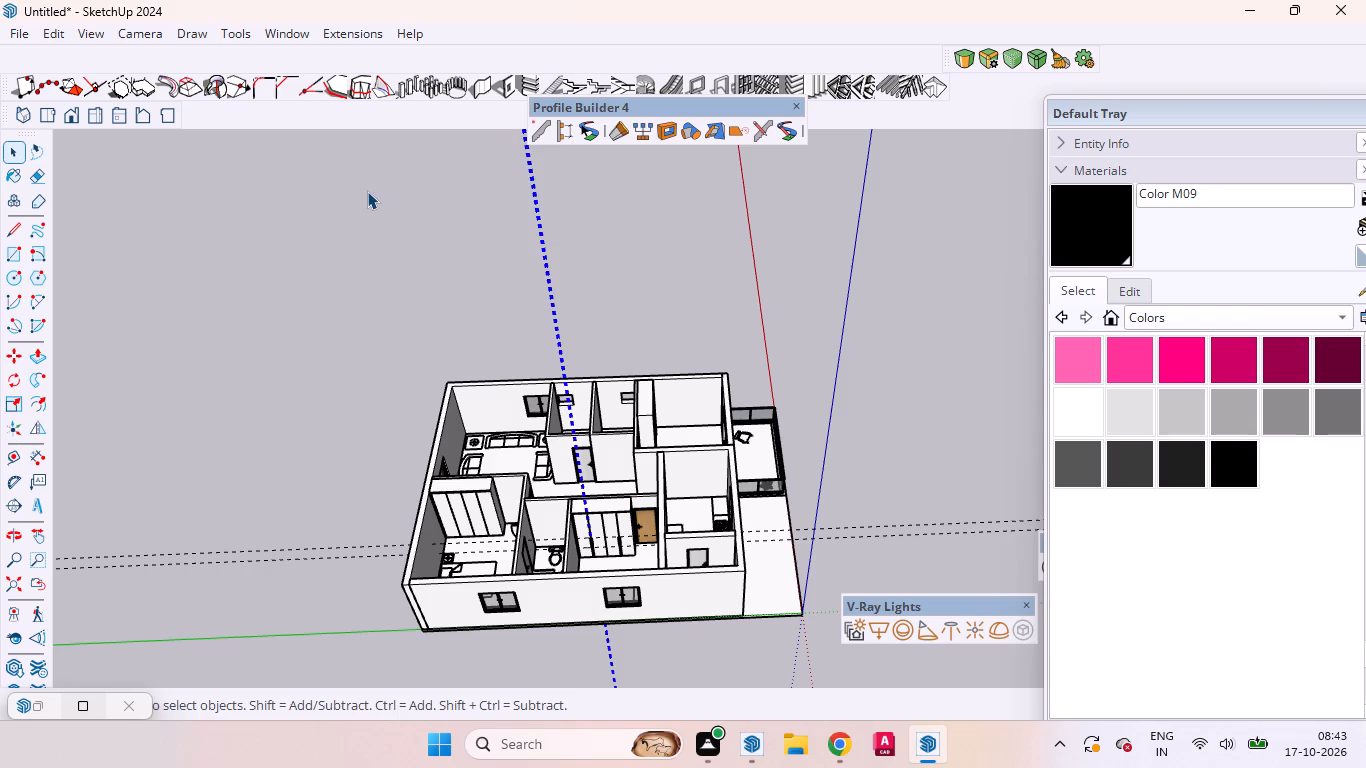
key(Delete)
drag(282, 579, 83, 389)
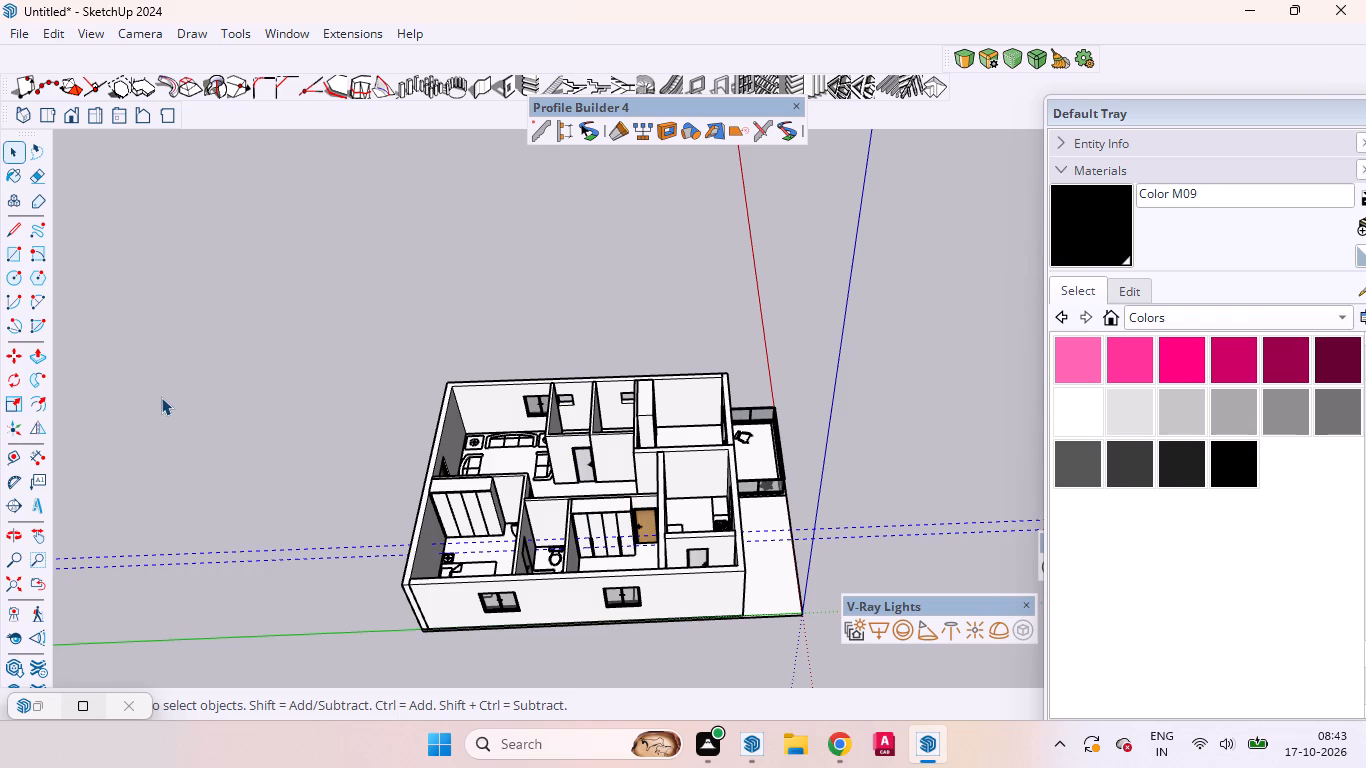
key(Delete)
Examine the two black profile pairs on the wardrobe doors up close from several angles.
scroll(660, 573, up, 10)
scroll(598, 579, down, 1)
scroll(474, 542, up, 1)
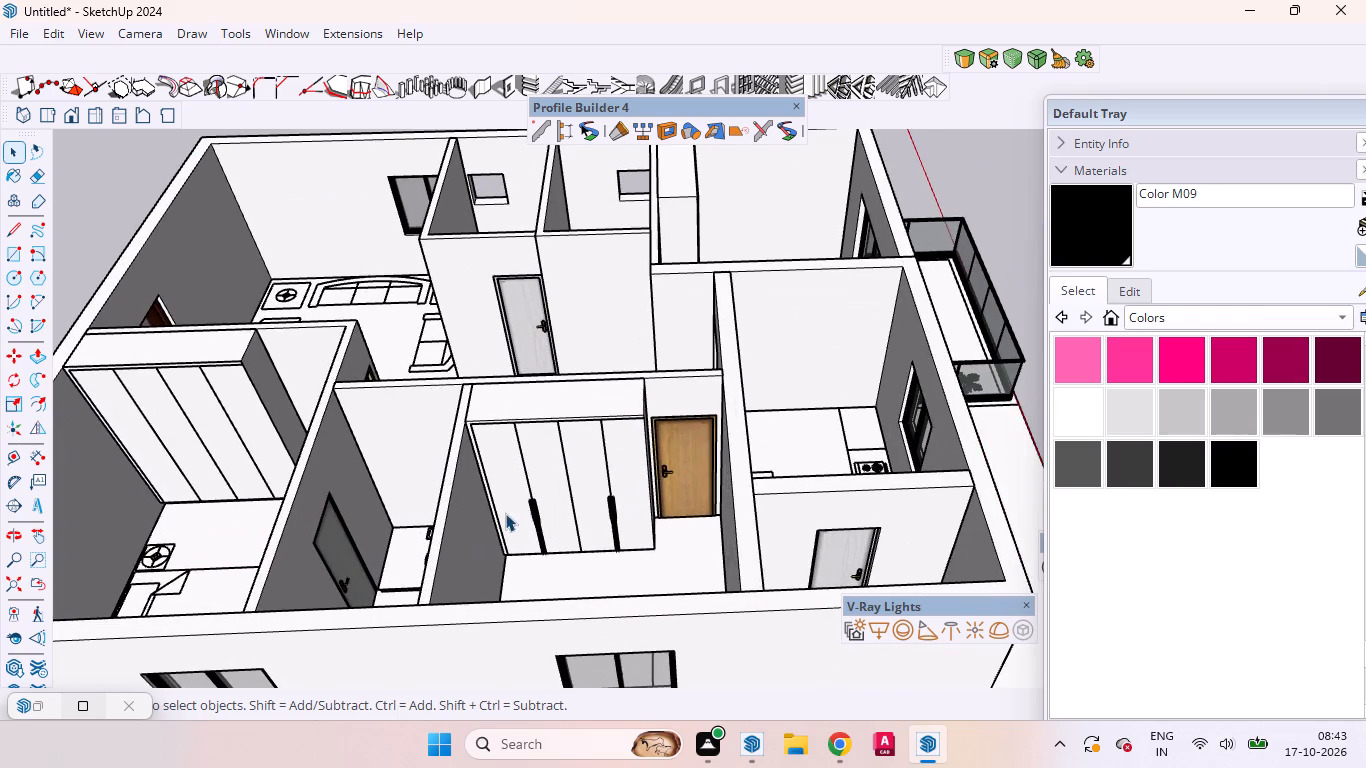
middle_drag(543, 494, 563, 482)
scroll(564, 483, up, 17)
middle_drag(541, 537, 564, 526)
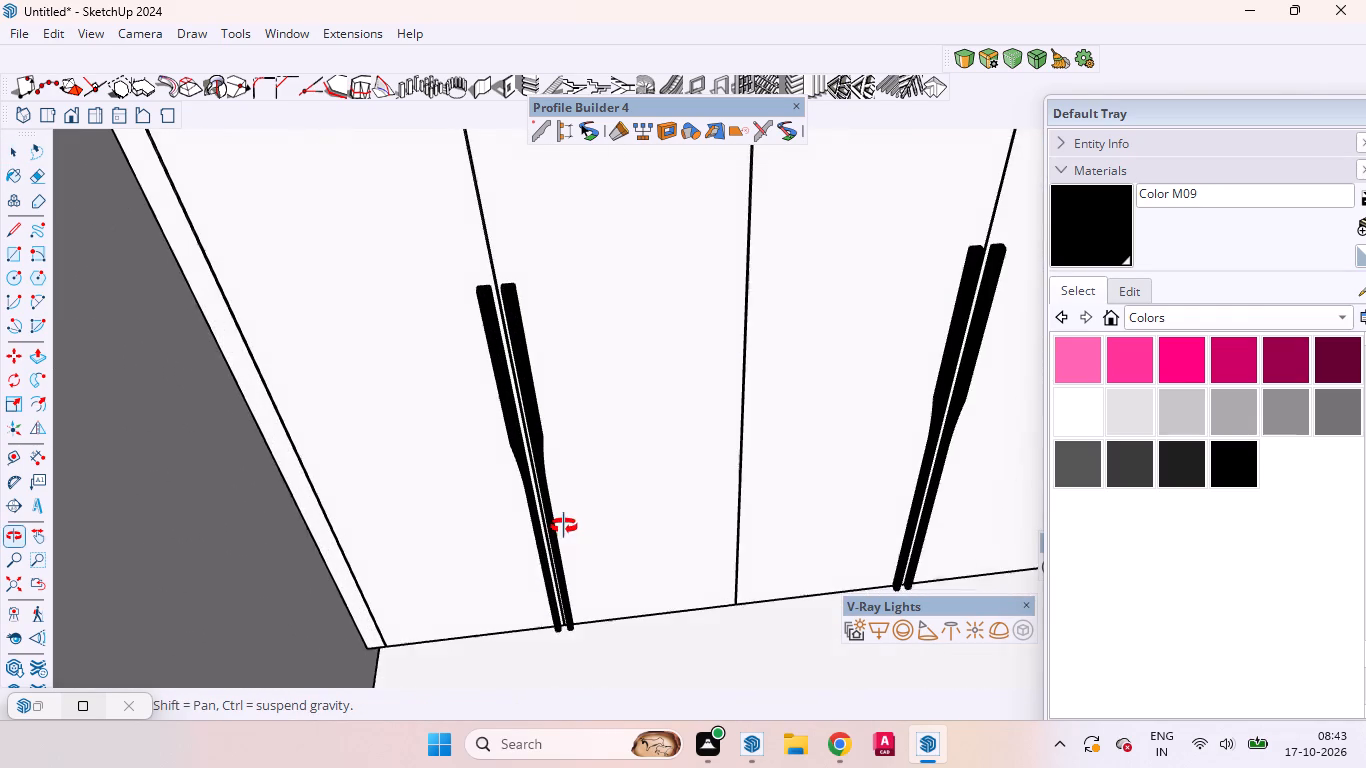
middle_drag(564, 526, 617, 380)
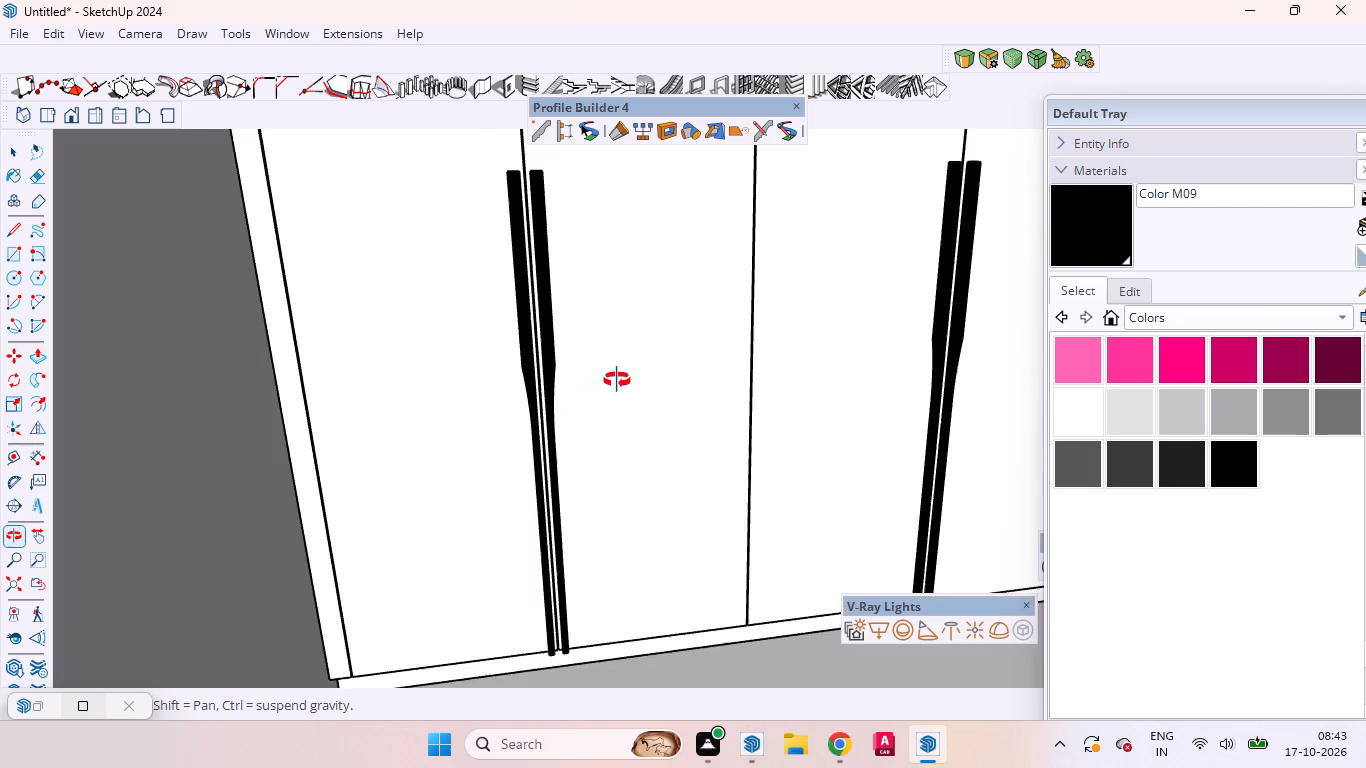
middle_drag(617, 380, 681, 482)
scroll(539, 452, up, 1)
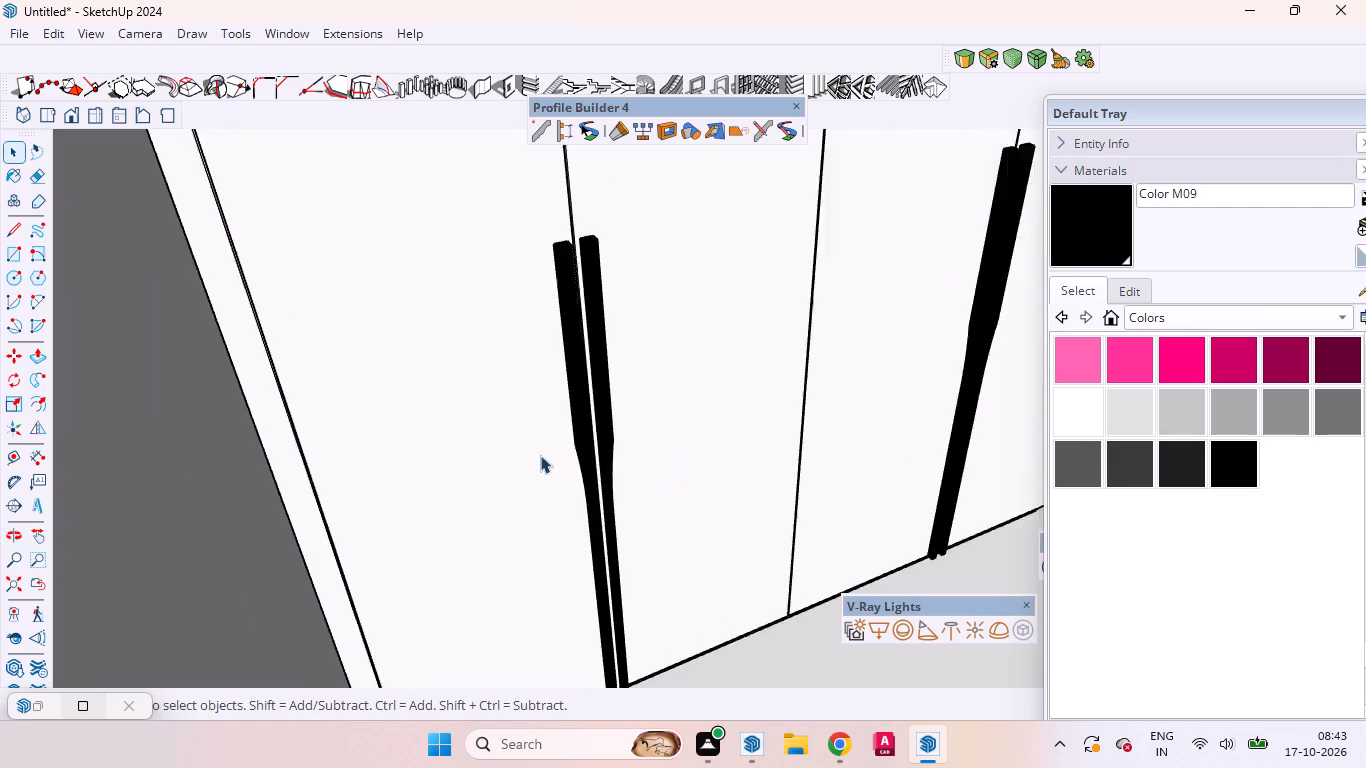
scroll(540, 455, up, 5)
scroll(598, 503, down, 3)
scroll(598, 503, up, 1)
middle_drag(597, 492, 636, 565)
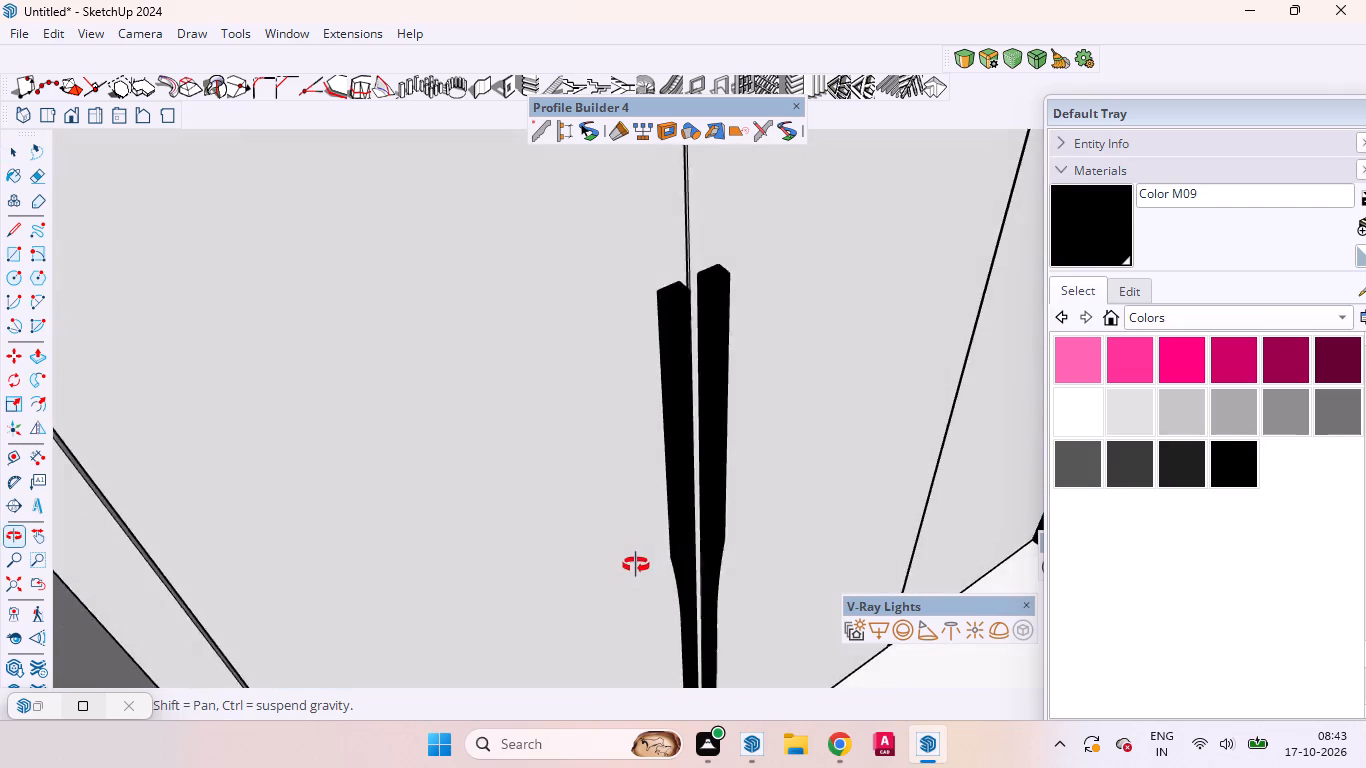
middle_drag(636, 565, 421, 533)
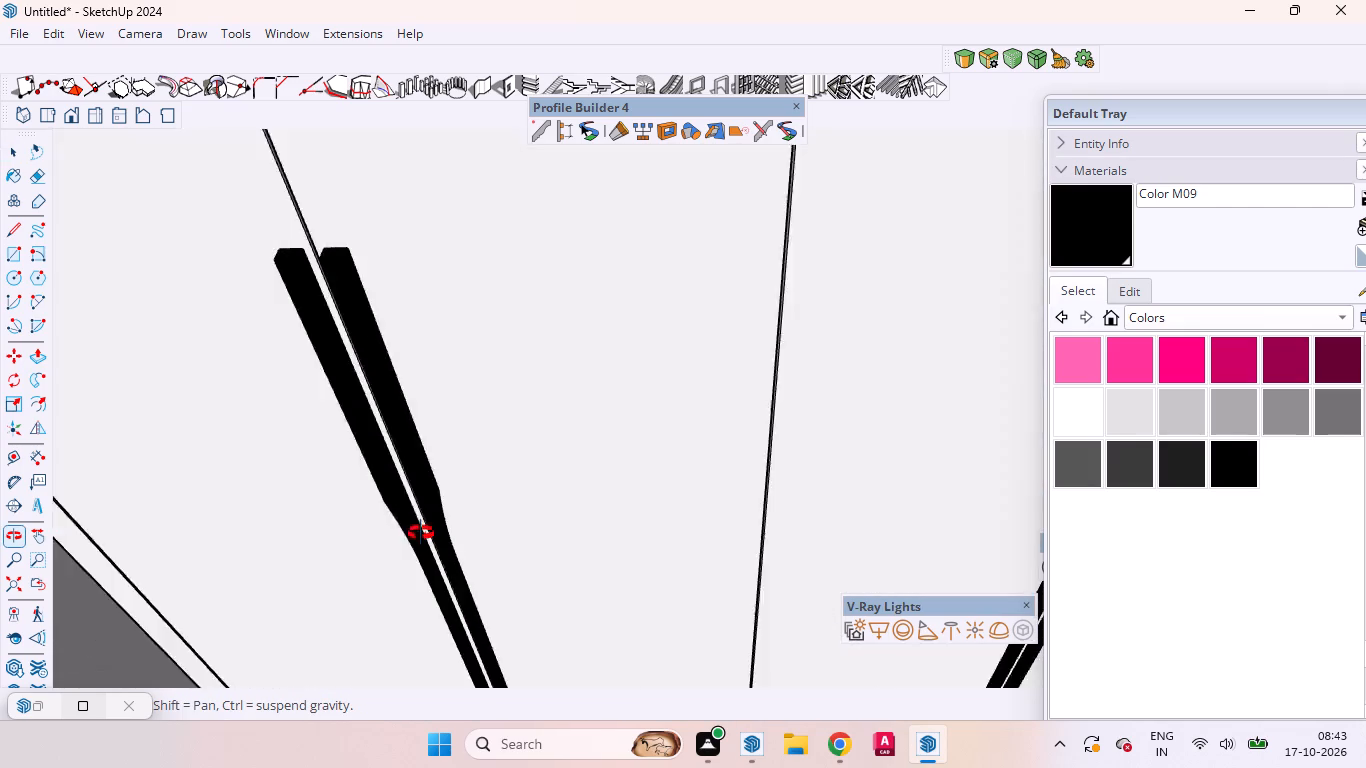
middle_drag(421, 533, 418, 491)
scroll(445, 488, down, 11)
scroll(477, 492, up, 1)
scroll(529, 471, down, 3)
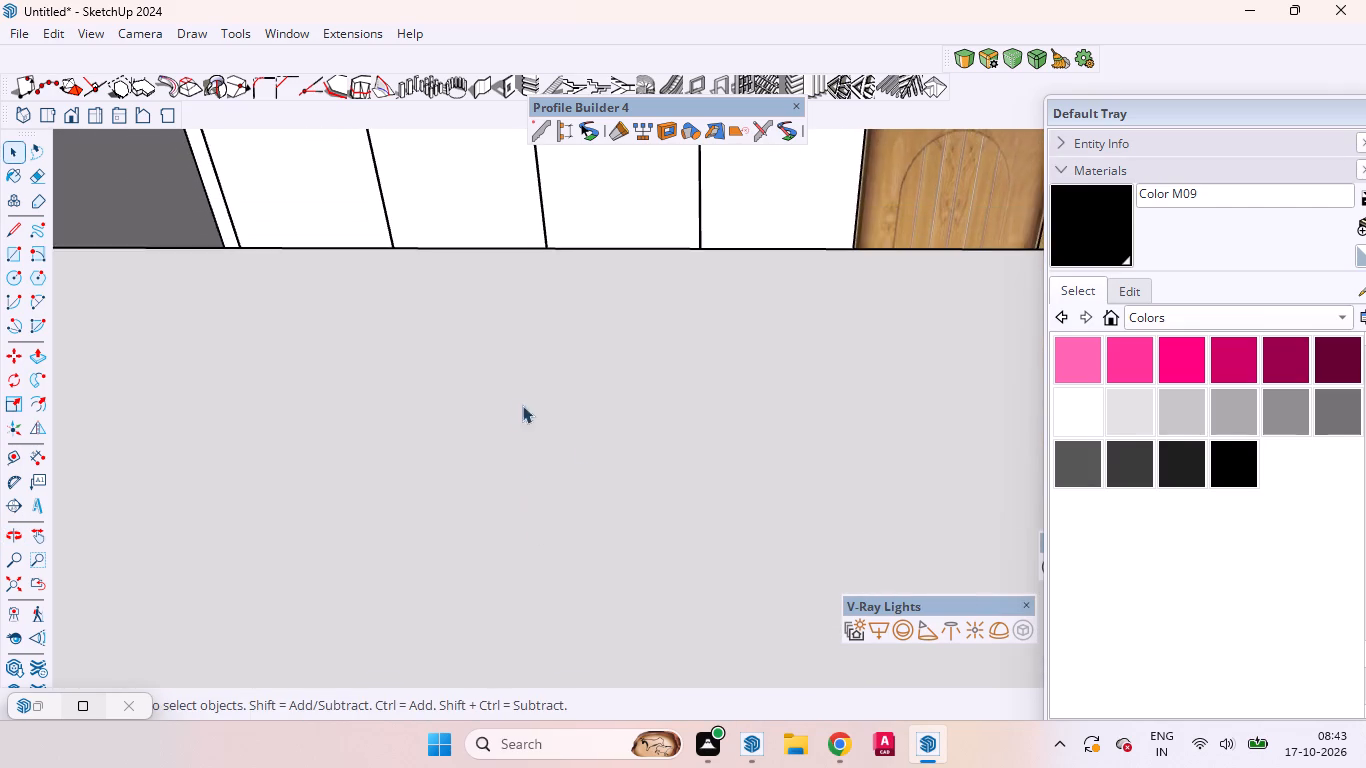
Go to the corner bedroom and examine its four-door wardrobe front without profiles.
scroll(531, 415, down, 20)
scroll(531, 415, down, 1)
scroll(586, 431, up, 1)
scroll(587, 432, down, 1)
scroll(587, 432, up, 1)
scroll(588, 434, down, 20)
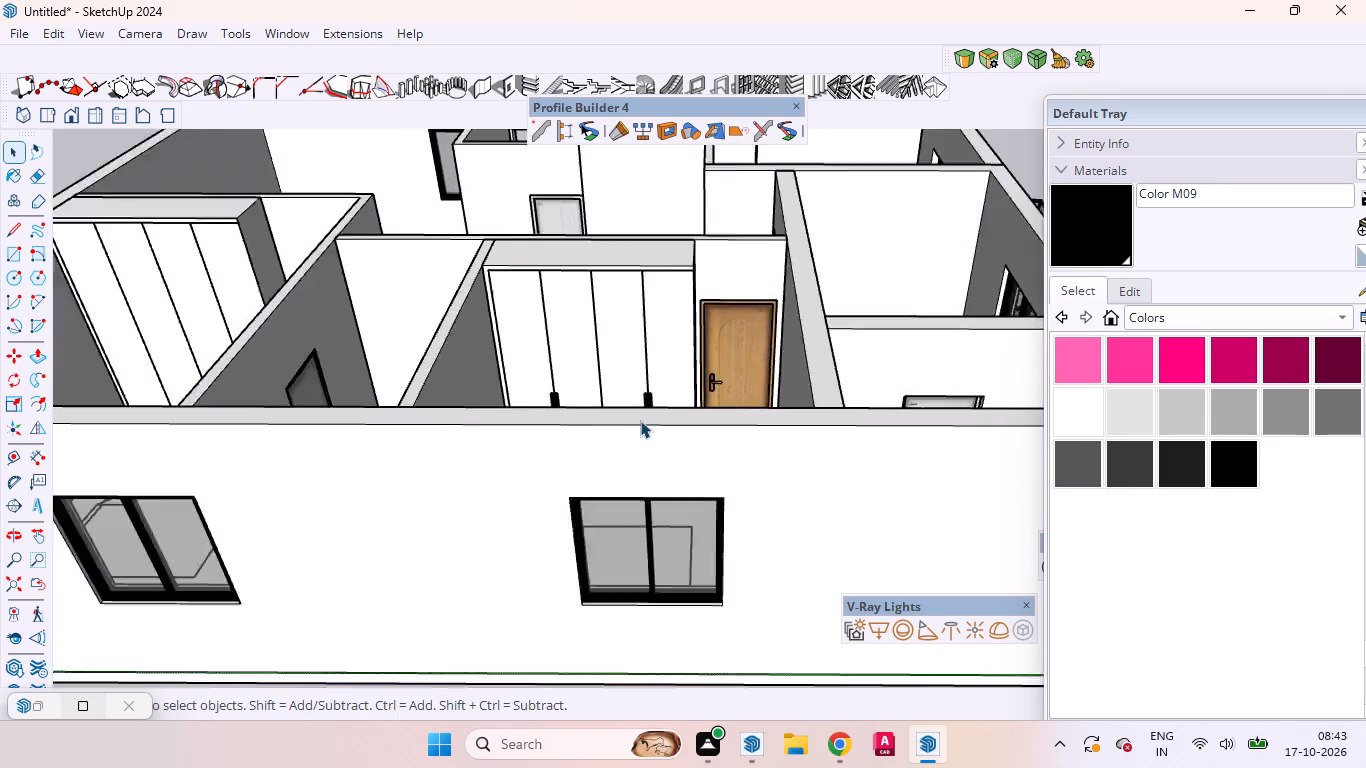
middle_drag(630, 379, 561, 500)
scroll(630, 381, up, 1)
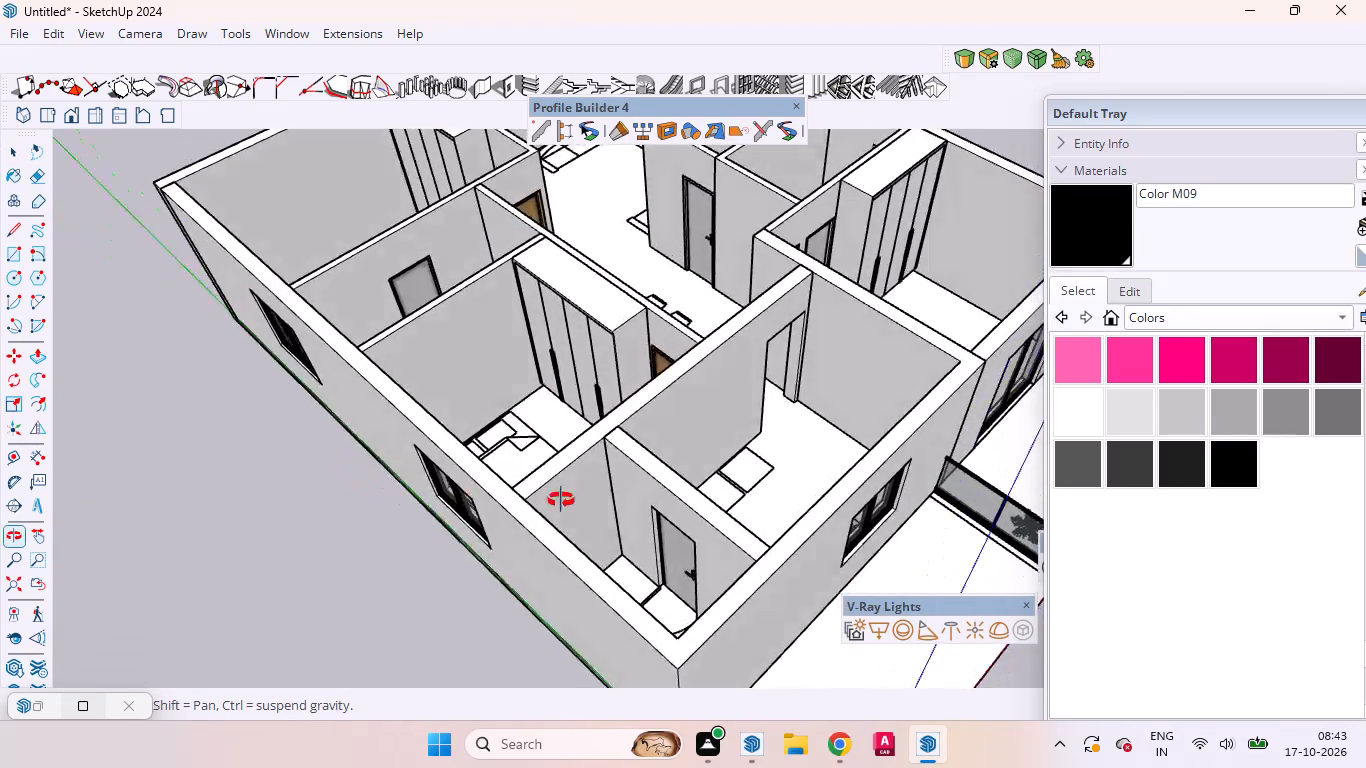
middle_drag(561, 500, 761, 437)
scroll(765, 357, down, 12)
scroll(458, 382, up, 7)
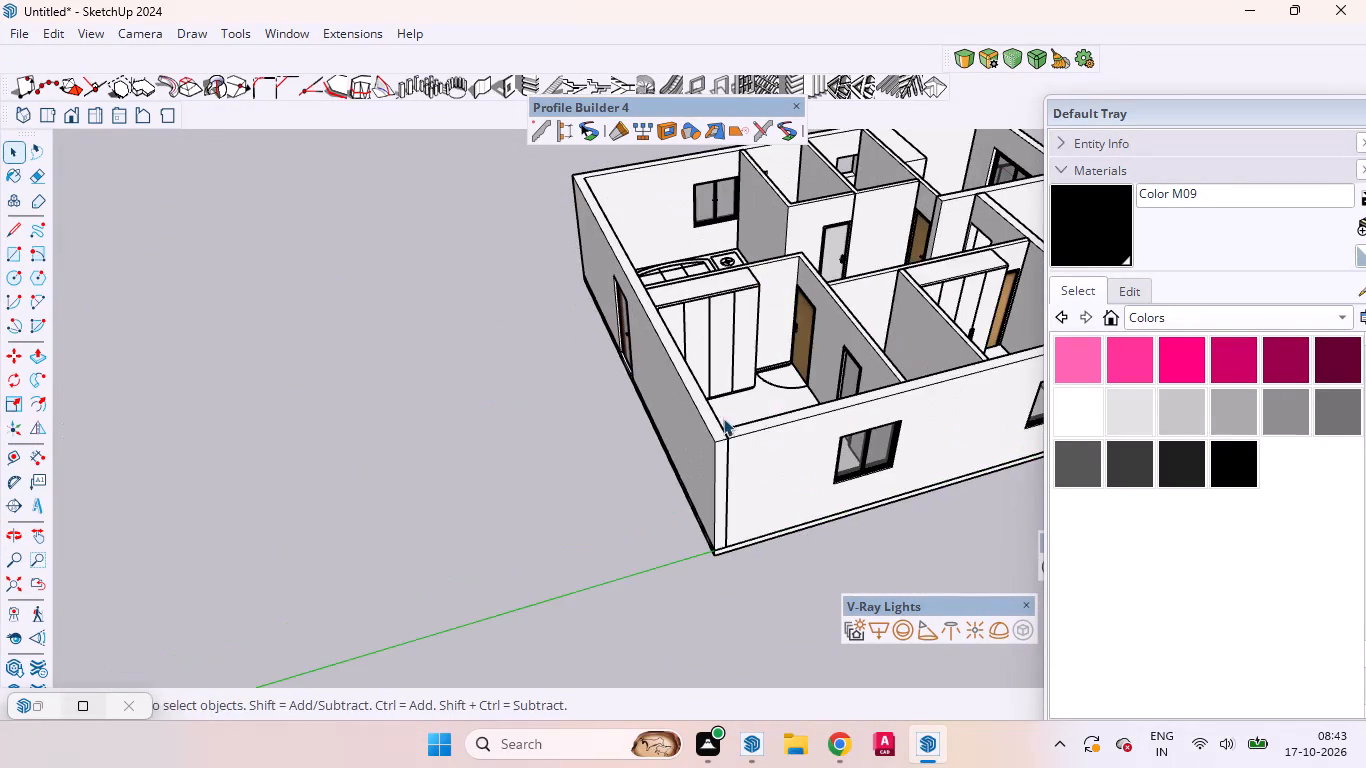
middle_drag(676, 417, 626, 390)
scroll(626, 390, up, 1)
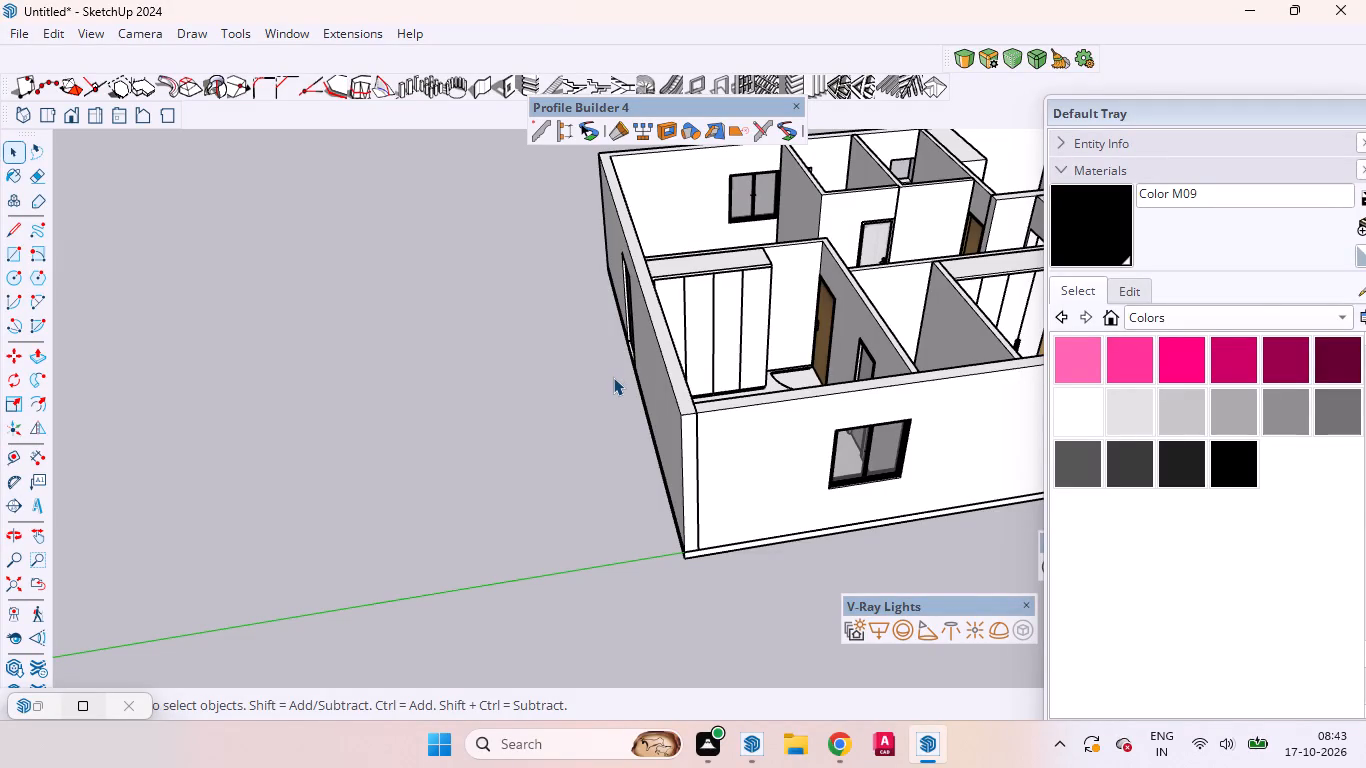
scroll(677, 513, down, 4)
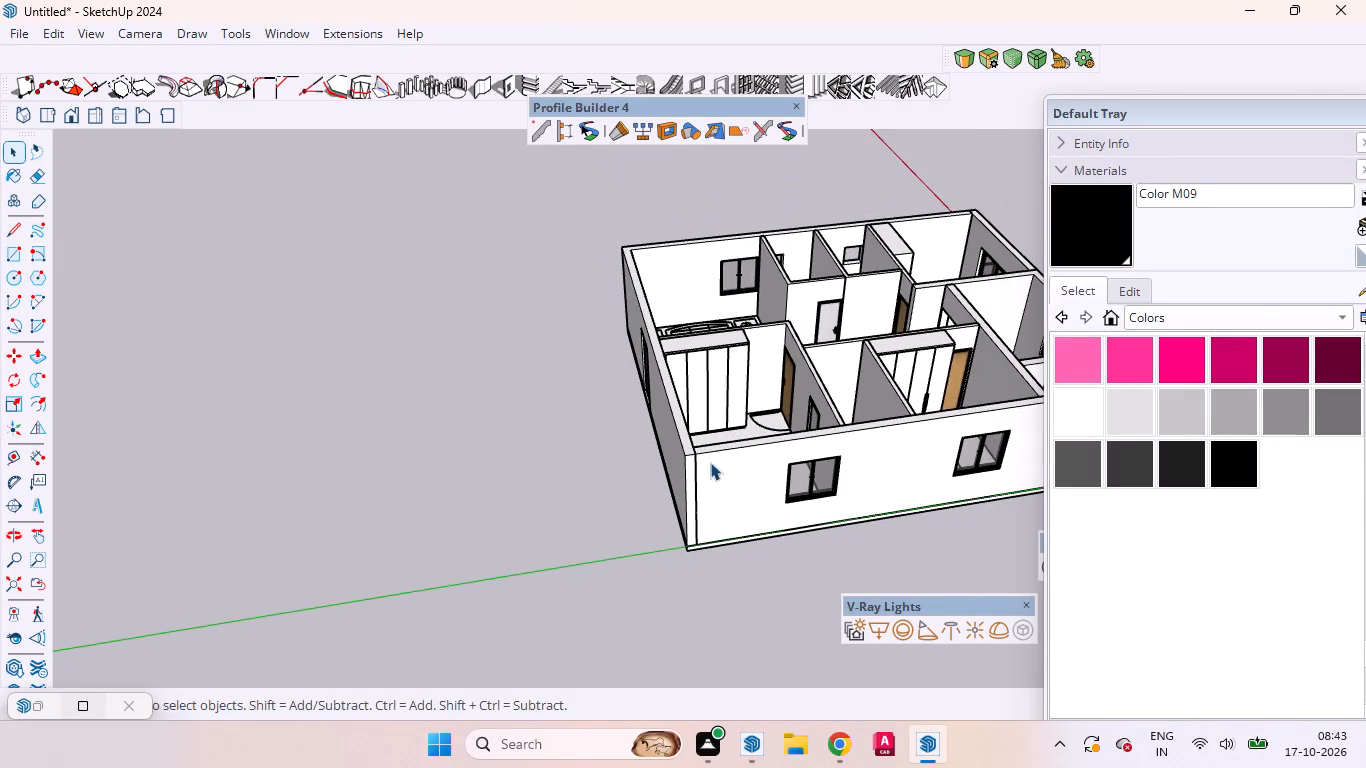
scroll(734, 340, up, 8)
scroll(734, 402, down, 1)
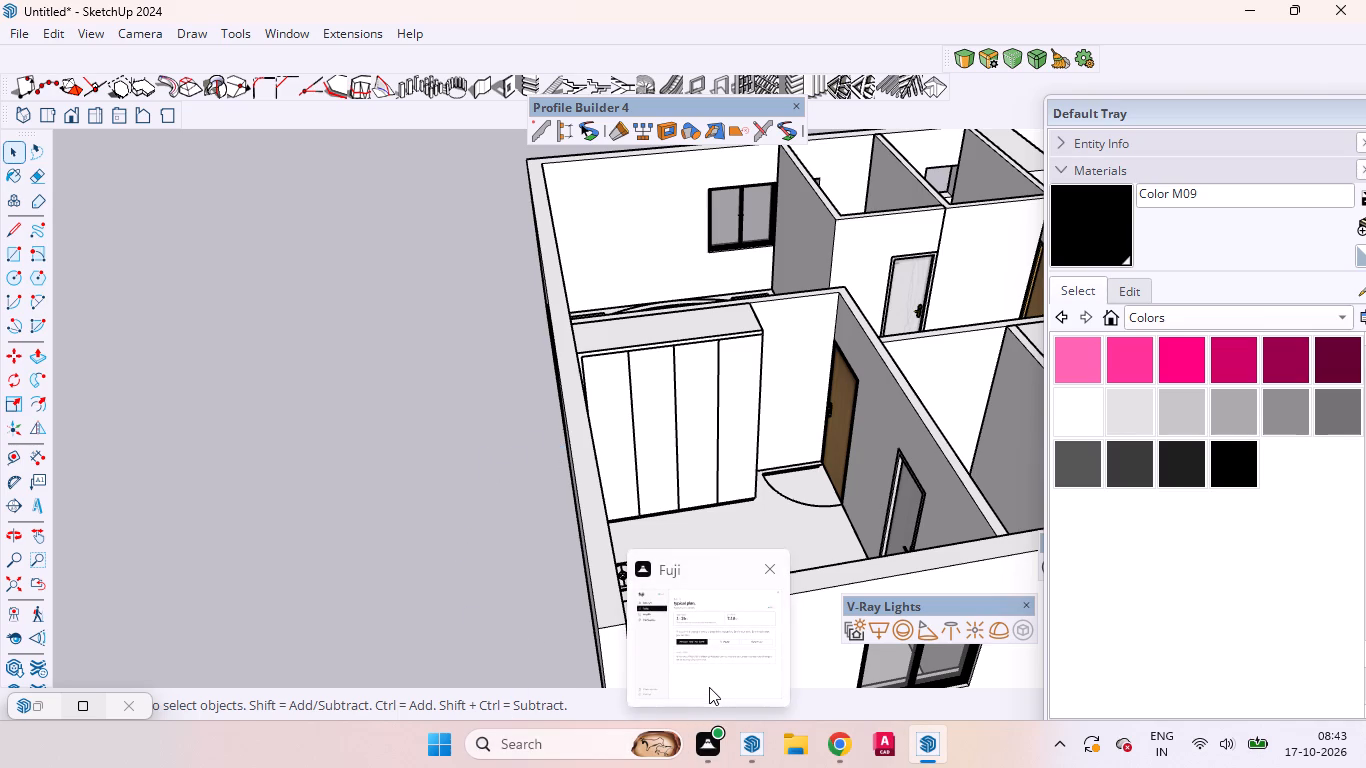
click(296, 702)
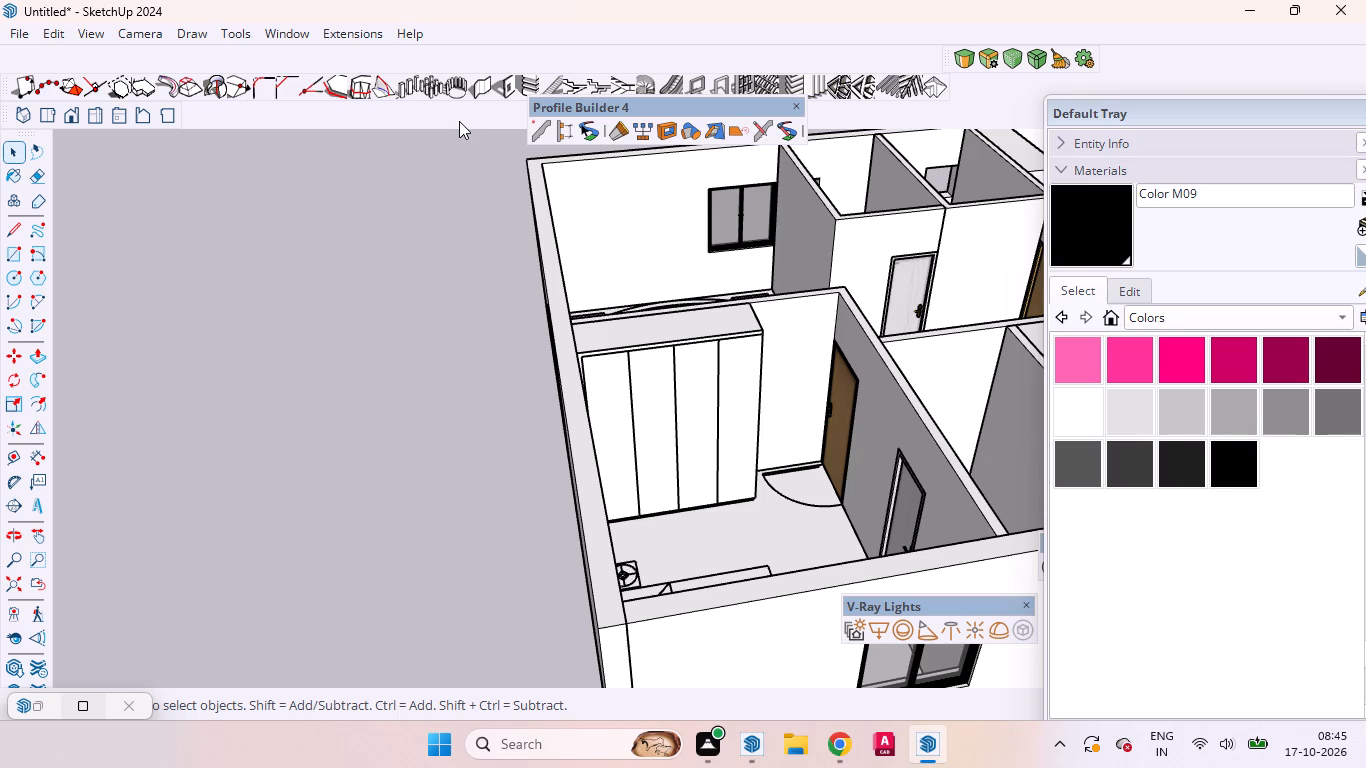
Copy one black mirrored profile pair from the finished wardrobe to the first door pair's gap on the corner bedroom's wardrobe, based on the gap's lower corner.
scroll(73, 112, down, 3)
scroll(237, 338, down, 3)
scroll(243, 353, up, 2)
scroll(244, 355, down, 1)
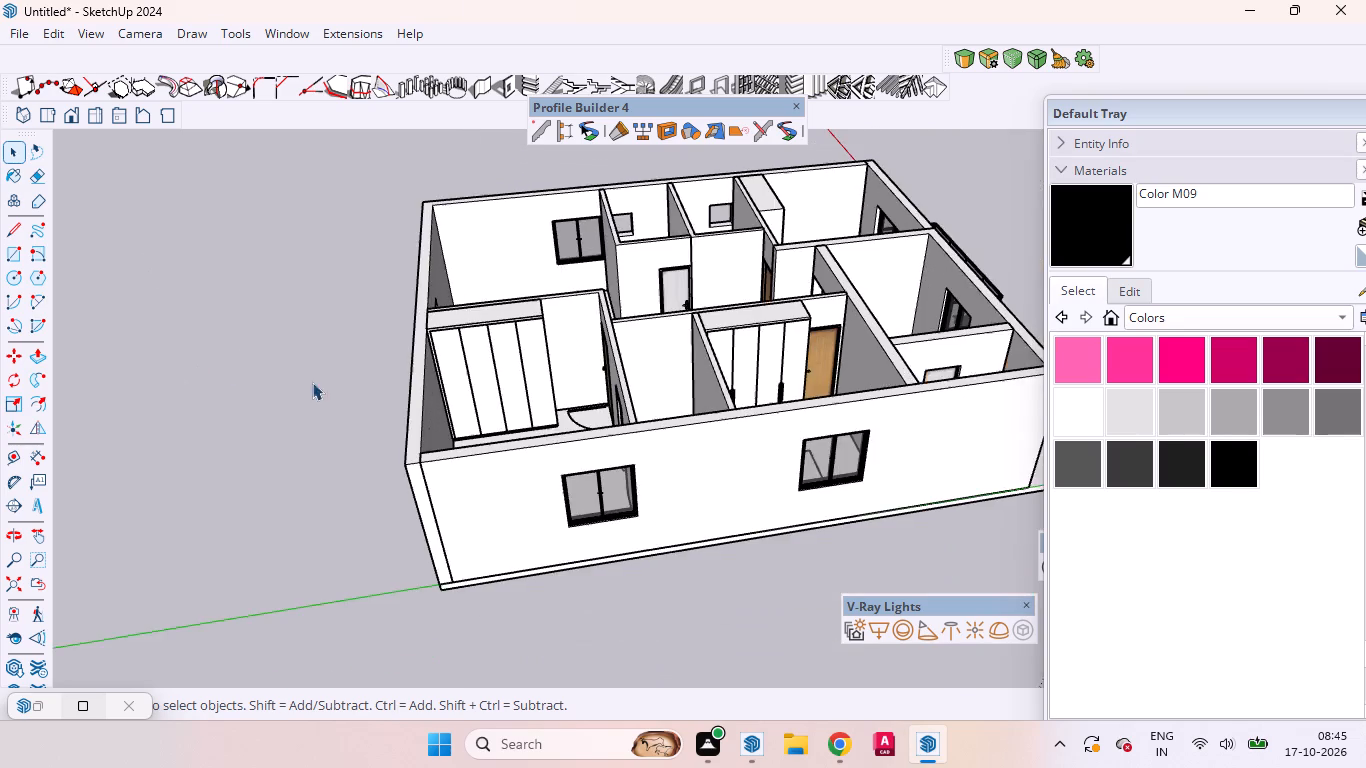
scroll(860, 409, up, 9)
scroll(726, 409, down, 2)
scroll(725, 410, up, 14)
middle_drag(610, 376, 613, 489)
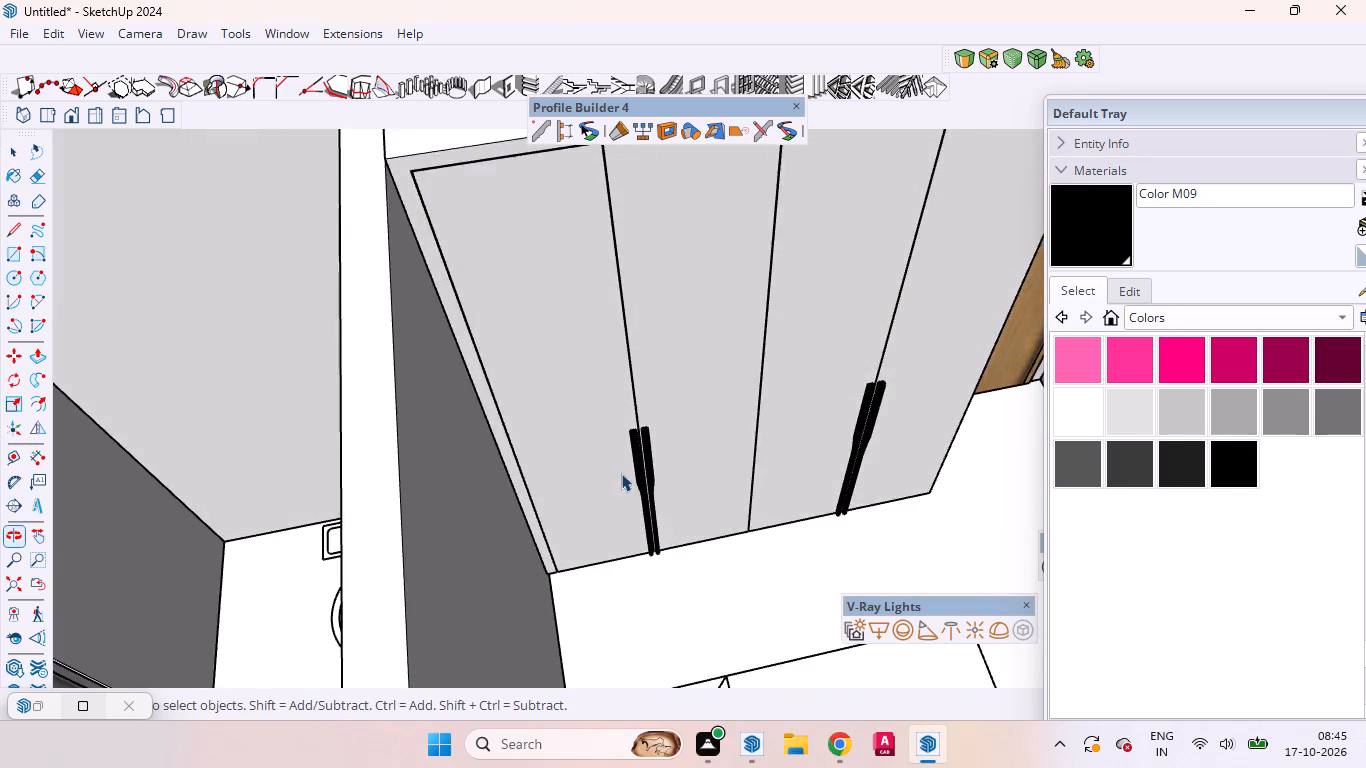
scroll(628, 474, up, 10)
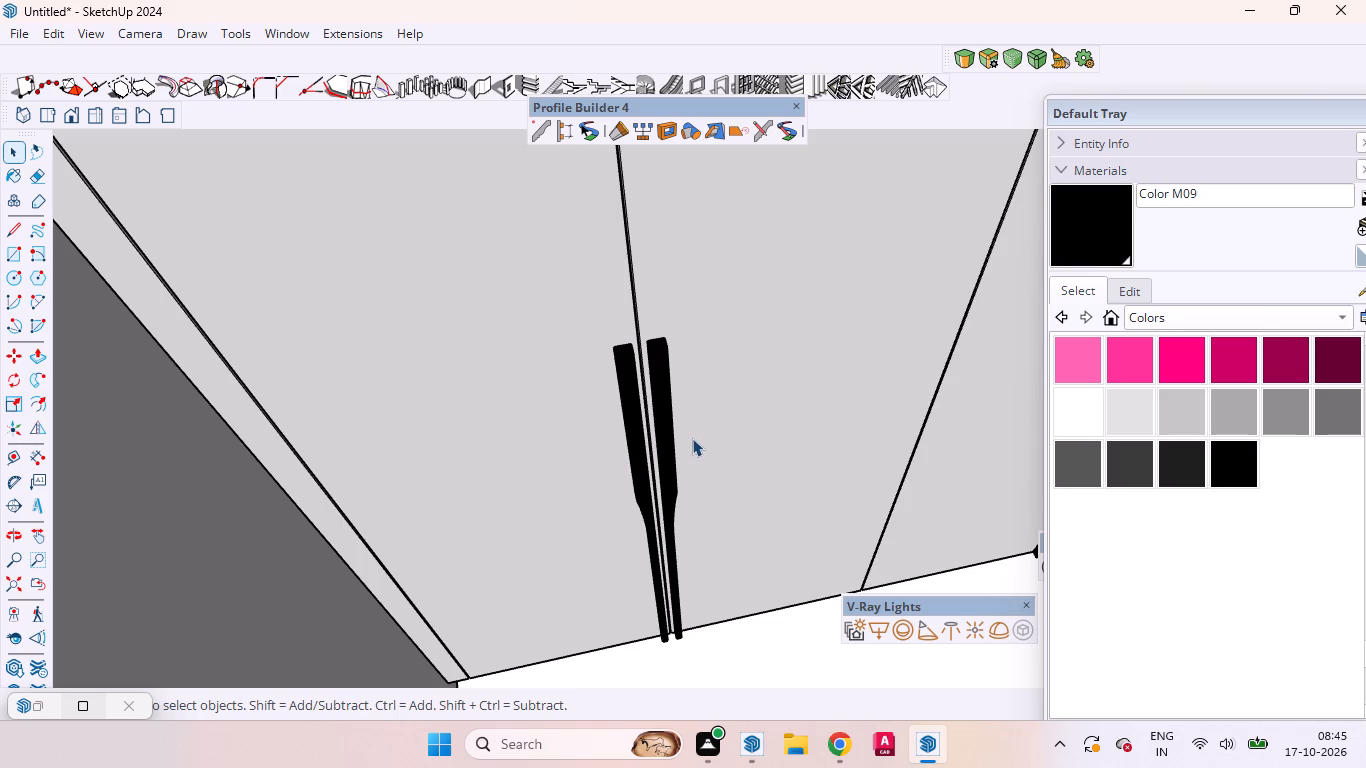
click(677, 436)
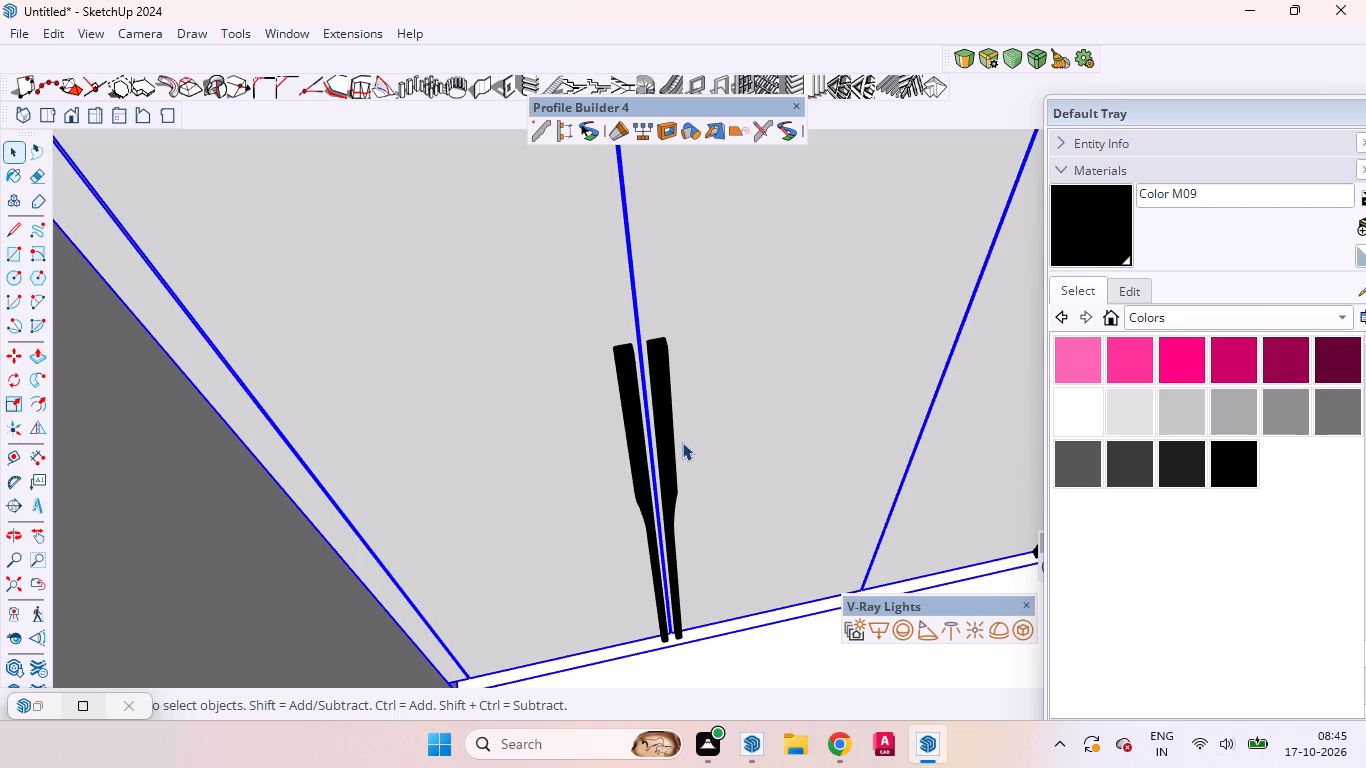
click(671, 446)
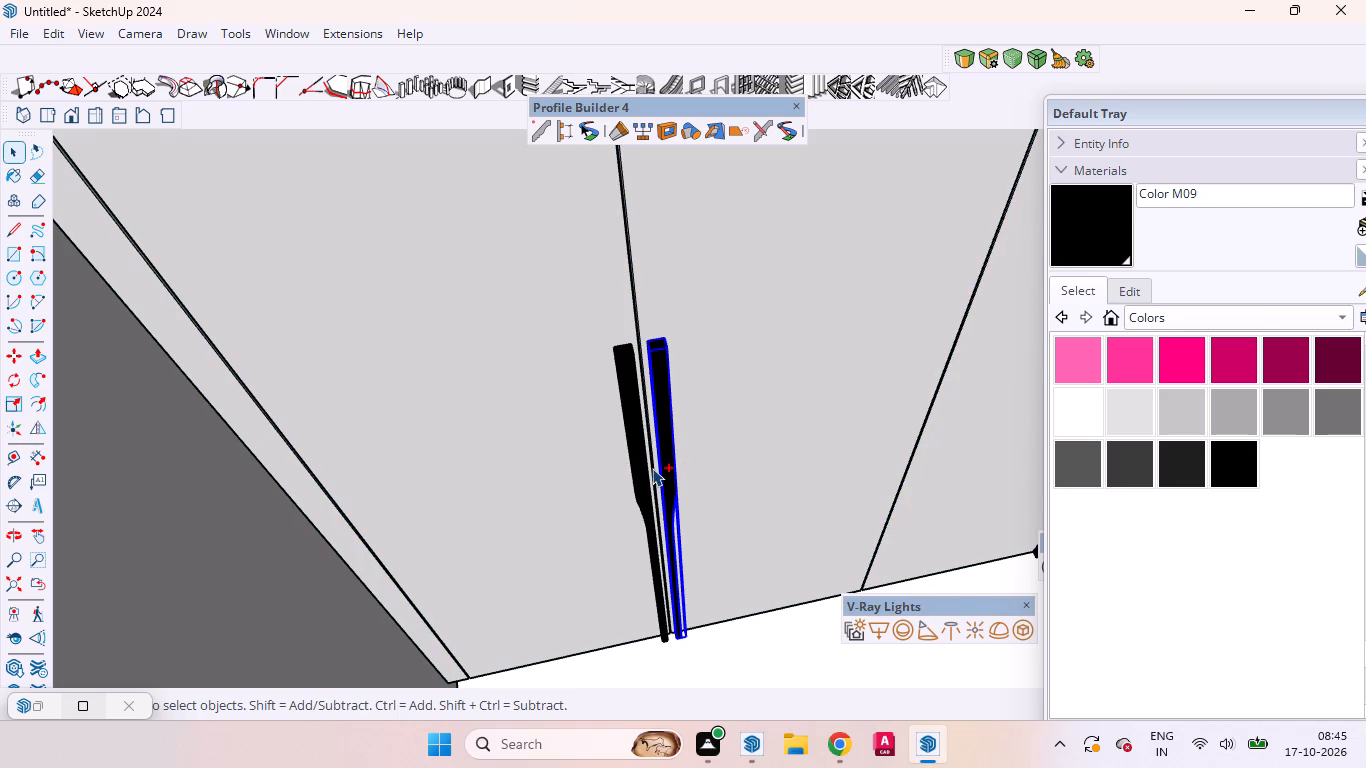
ctrl+click(647, 468)
scroll(682, 626, up, 7)
ctrl+scroll(687, 656, down, 1)
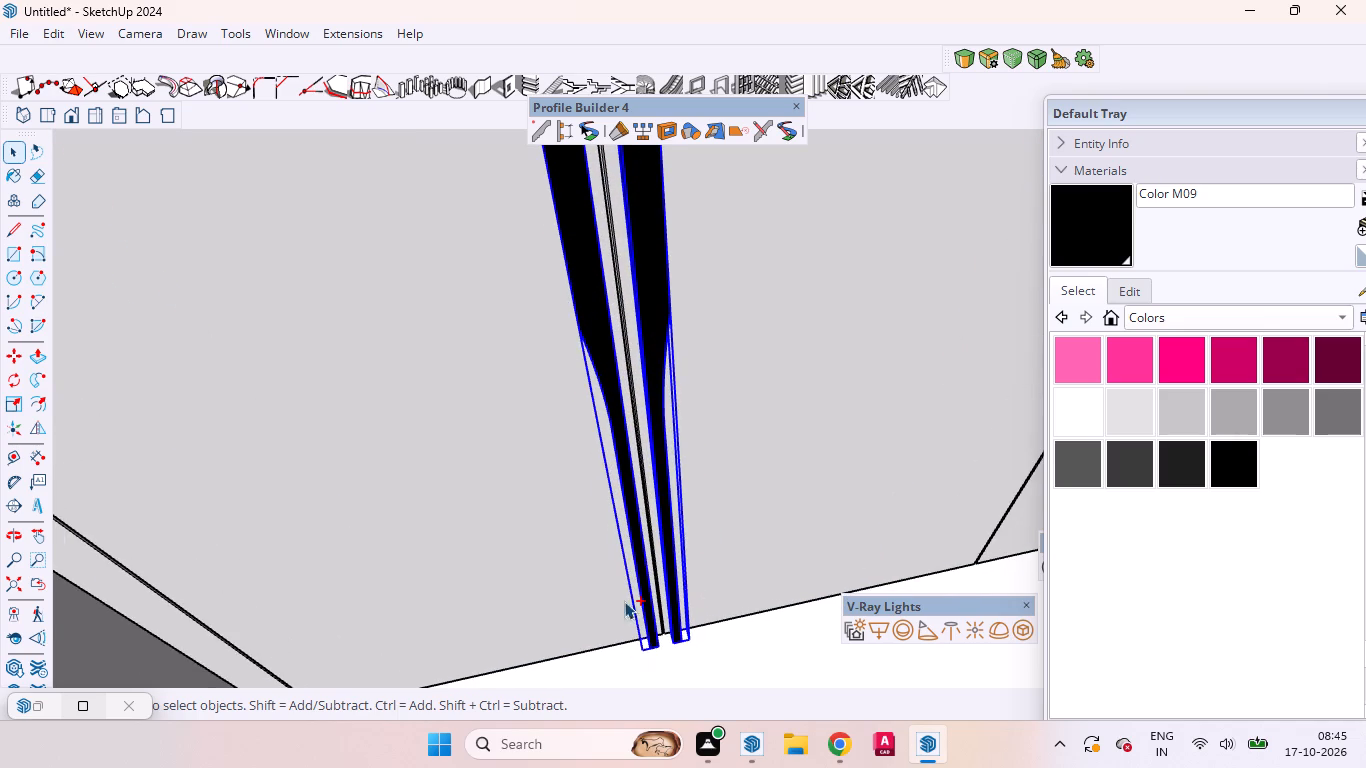
ctrl+scroll(622, 532, up, 1)
ctrl+scroll(667, 341, down, 6)
ctrl+scroll(767, 561, up, 3)
ctrl+scroll(724, 608, down, 3)
ctrl+scroll(704, 611, up, 9)
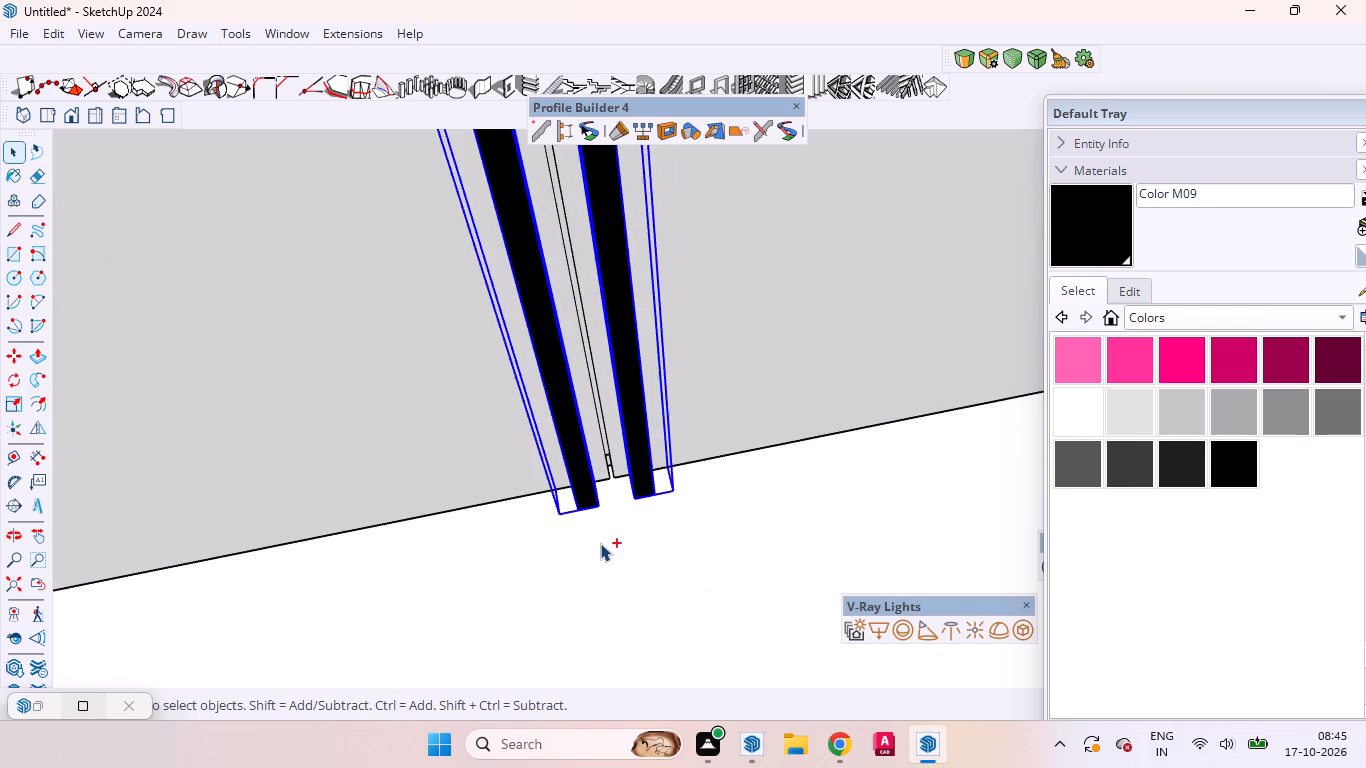
ctrl+scroll(604, 535, up, 1)
ctrl+middle_drag(604, 537, 616, 450)
ctrl+scroll(616, 450, up, 1)
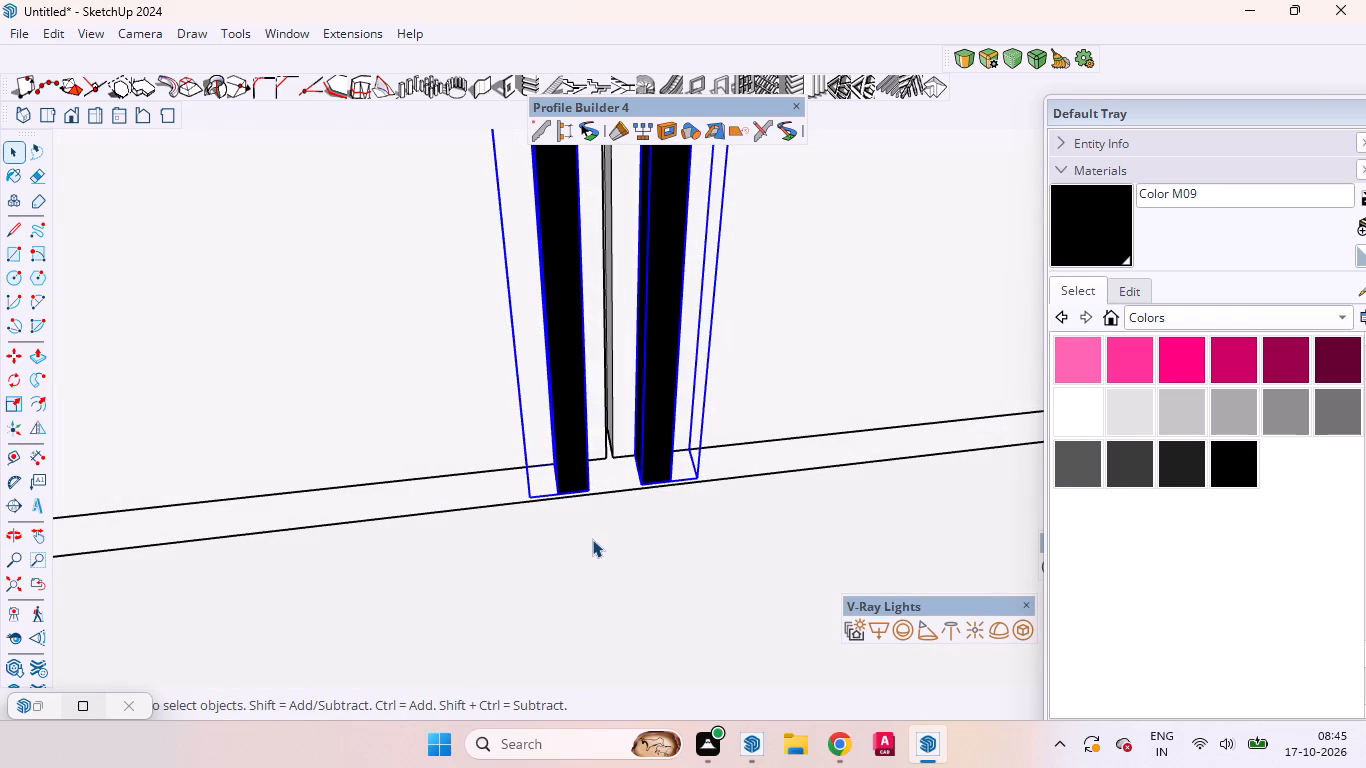
key(m)
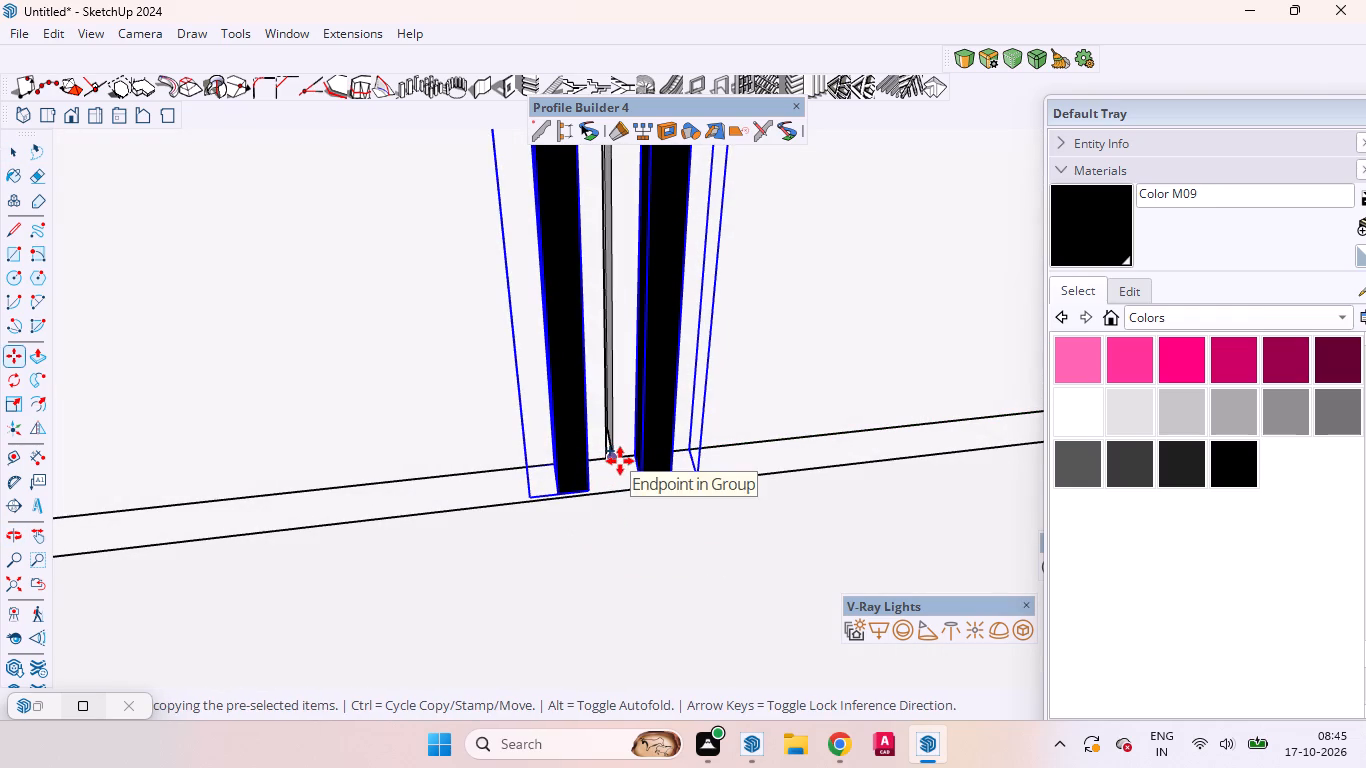
click(620, 461)
scroll(786, 395, down, 8)
scroll(762, 404, up, 2)
scroll(762, 404, down, 3)
scroll(760, 407, up, 1)
scroll(760, 409, down, 6)
scroll(746, 431, up, 1)
scroll(746, 431, down, 4)
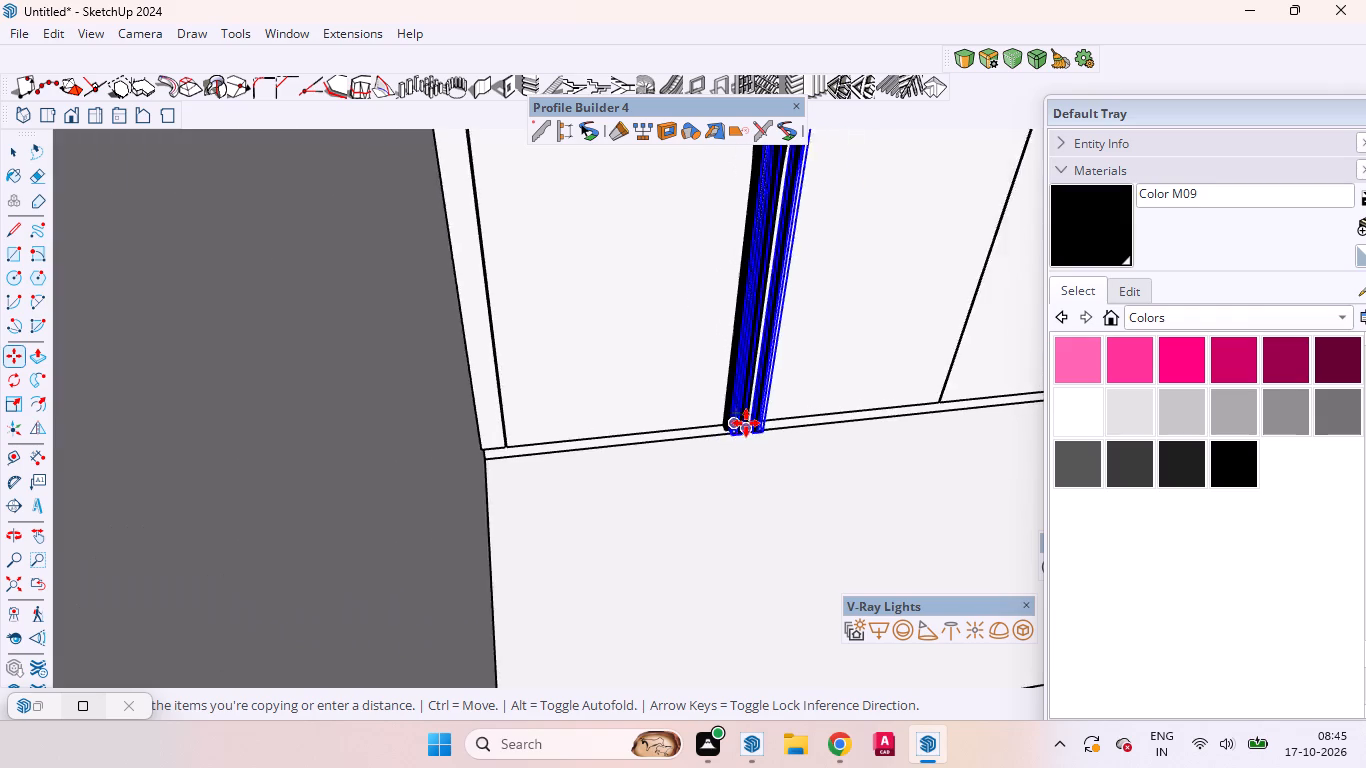
scroll(746, 423, down, 8)
scroll(415, 397, down, 4)
scroll(538, 387, up, 1)
scroll(549, 386, down, 20)
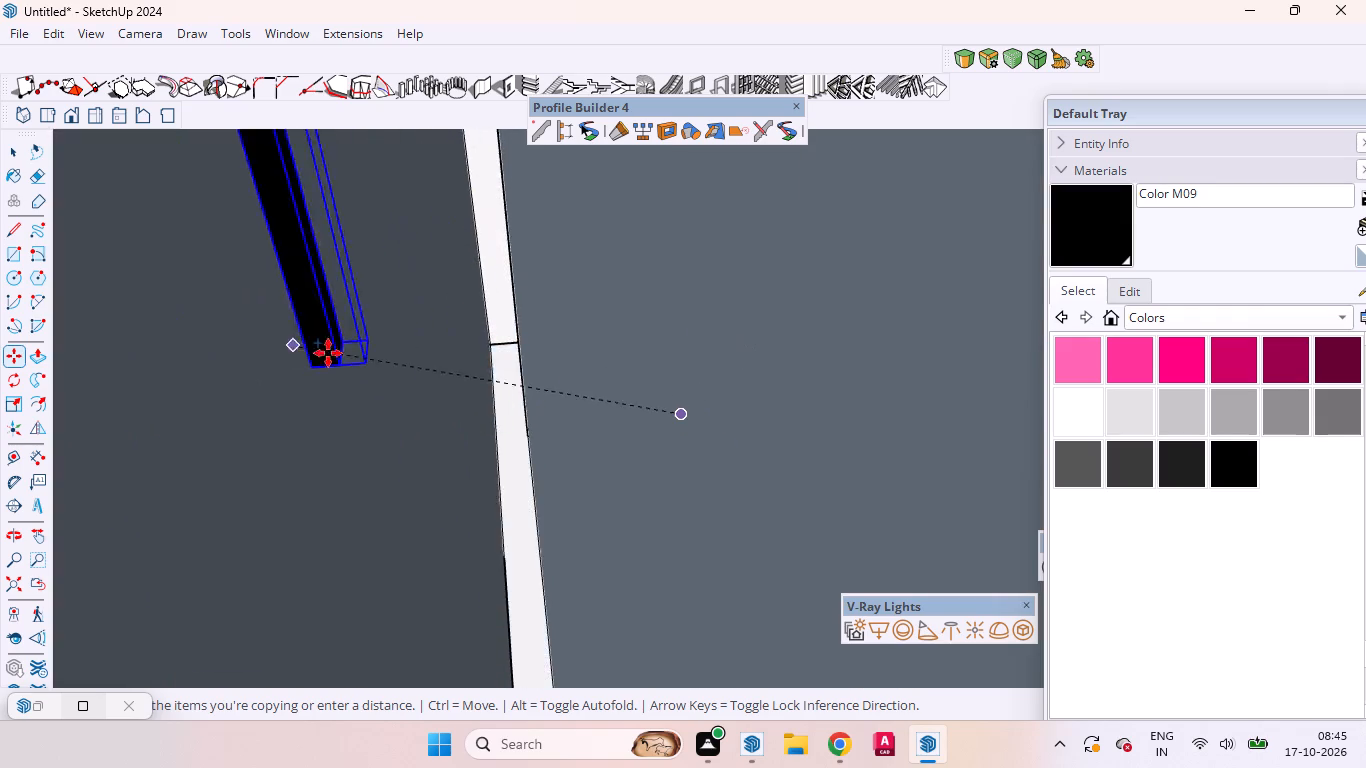
click(44, 118)
scroll(683, 299, down, 5)
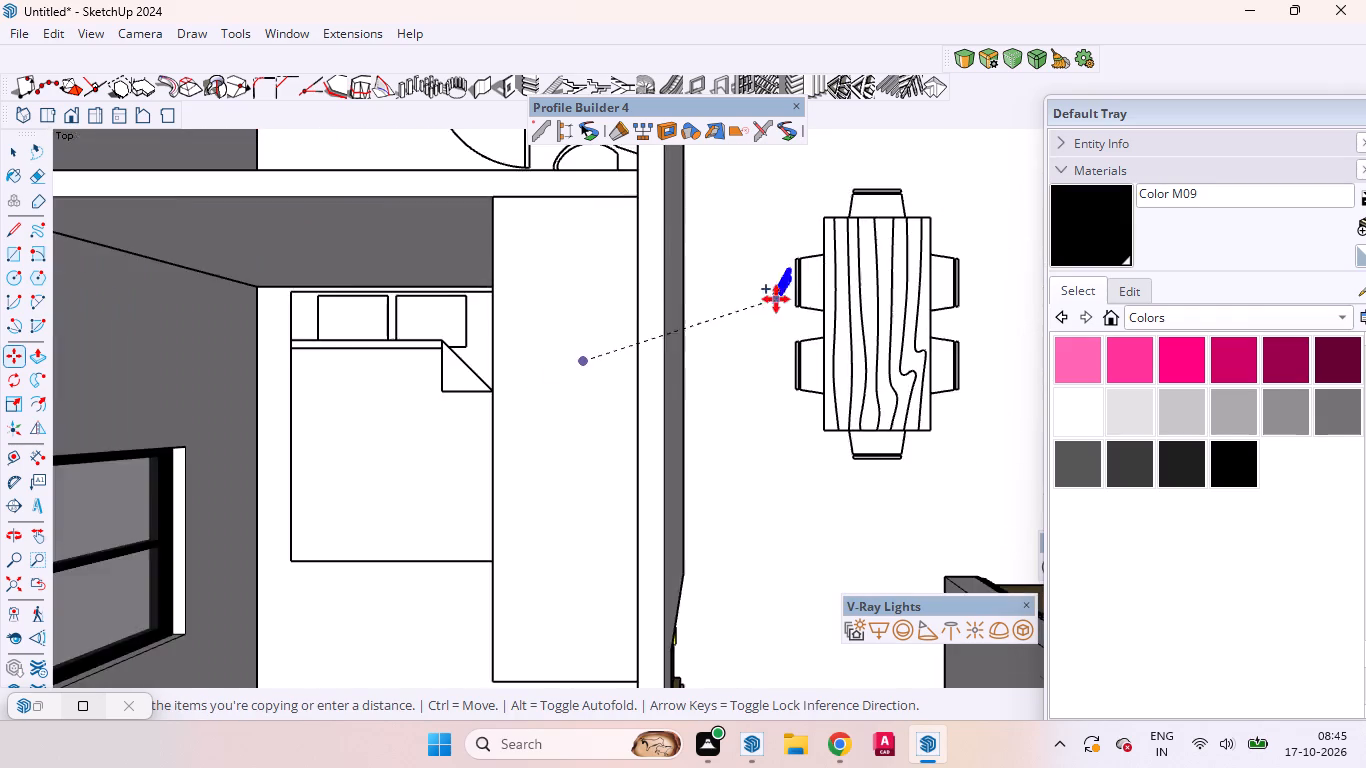
scroll(776, 299, down, 3)
scroll(853, 291, up, 2)
scroll(861, 288, down, 10)
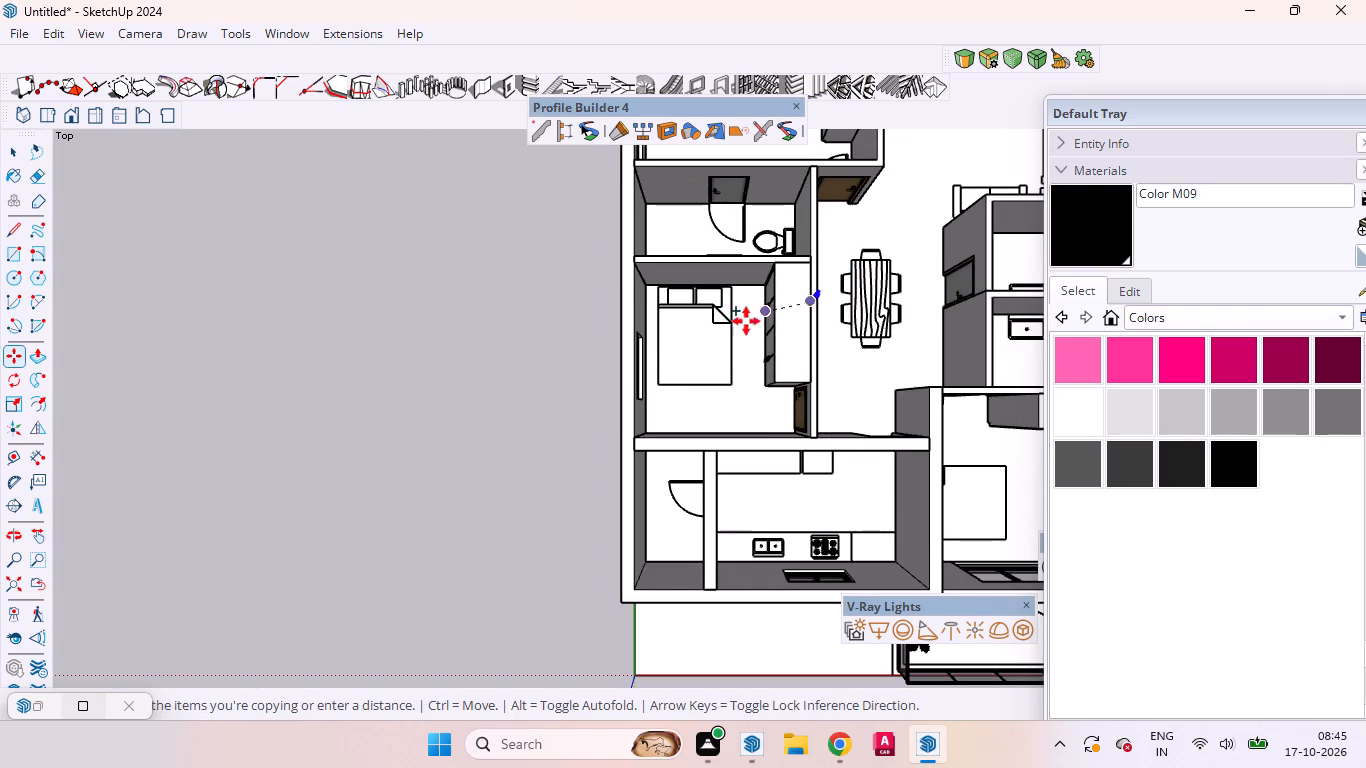
scroll(751, 327, up, 1)
middle_drag(767, 335, 847, 237)
middle_drag(545, 294, 1026, 412)
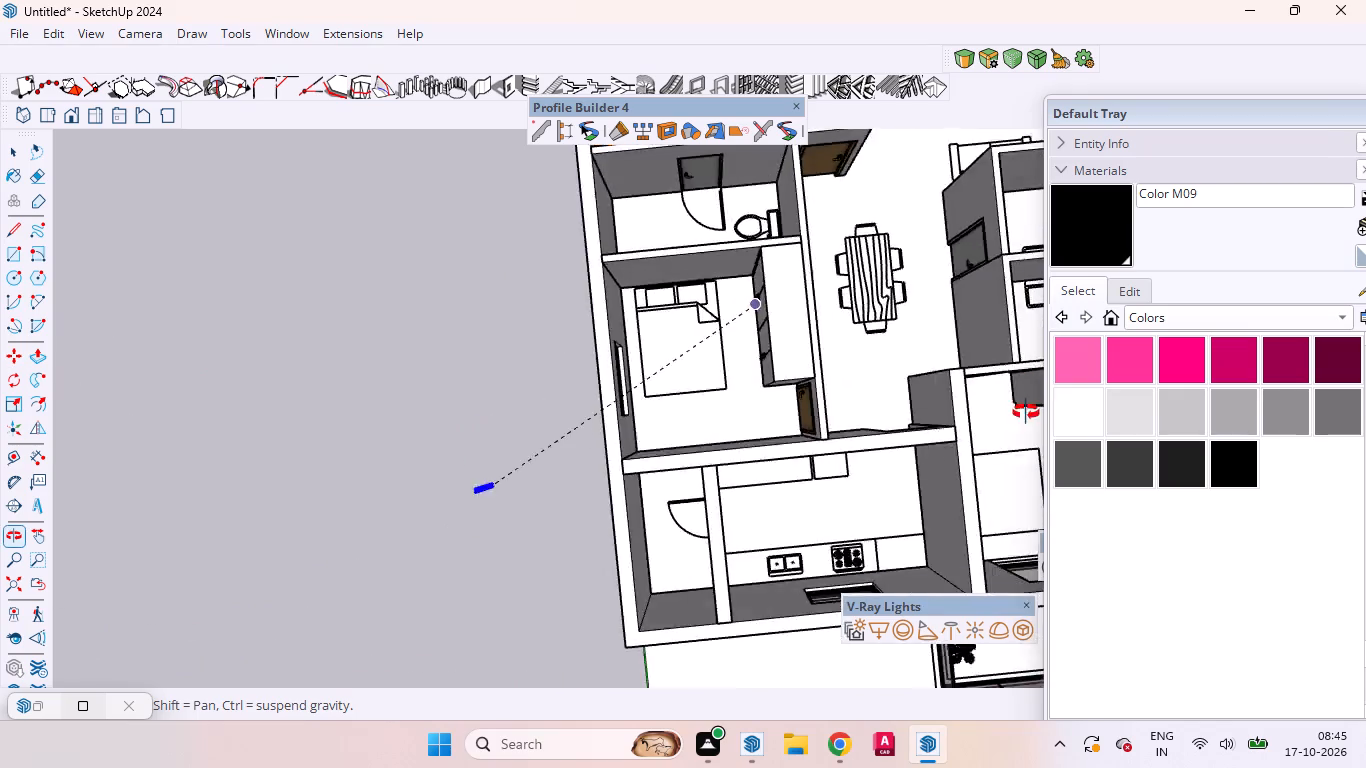
middle_drag(1026, 412, 1180, 395)
scroll(480, 366, up, 1)
middle_drag(523, 446, 804, 324)
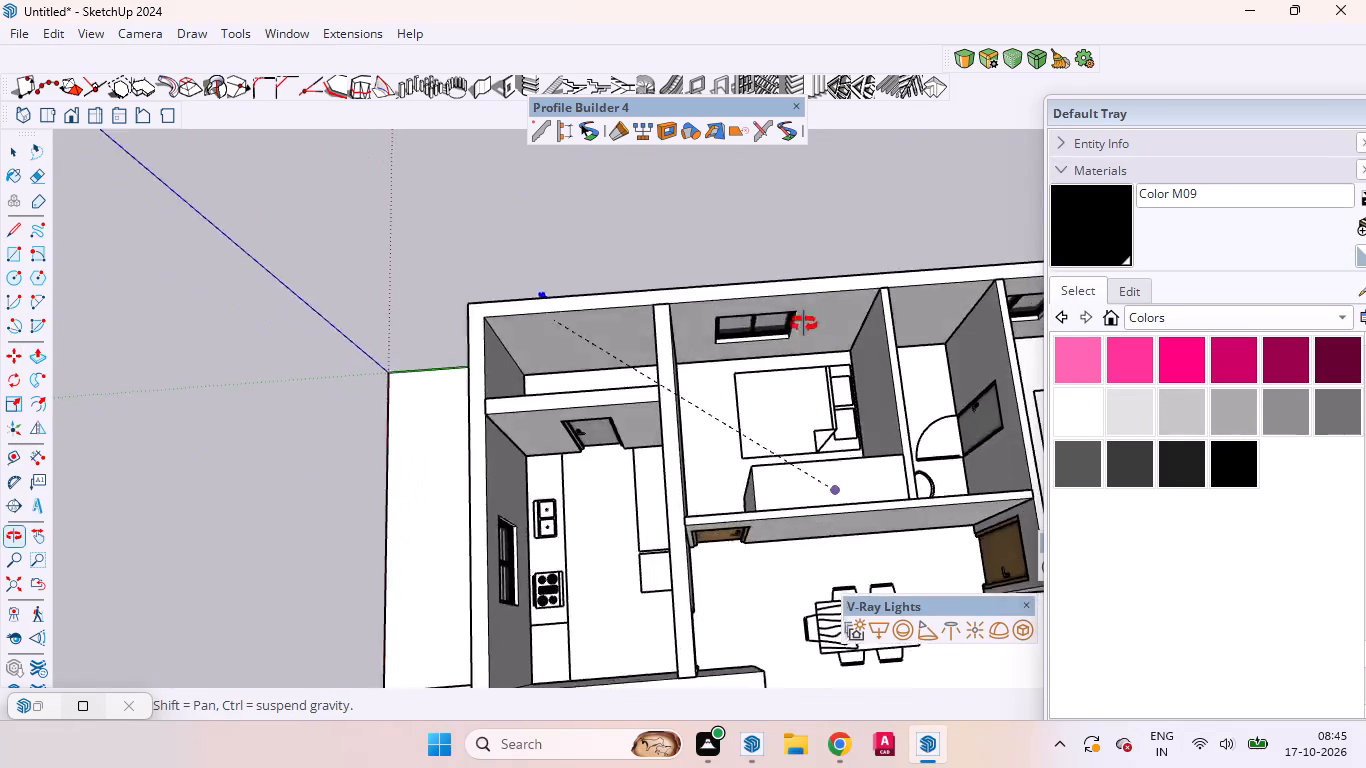
middle_drag(804, 324, 678, 215)
middle_drag(741, 290, 0, 30)
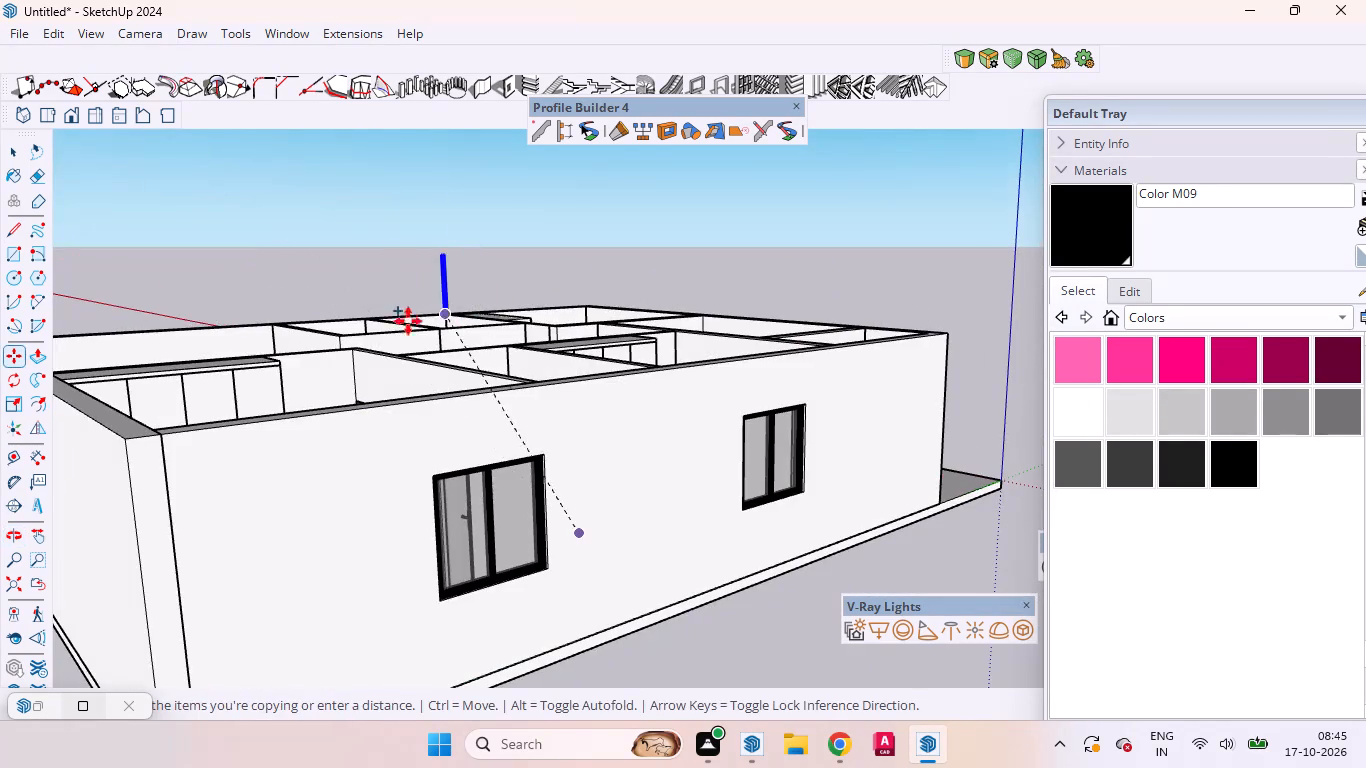
middle_drag(418, 379, 274, 478)
scroll(487, 314, down, 4)
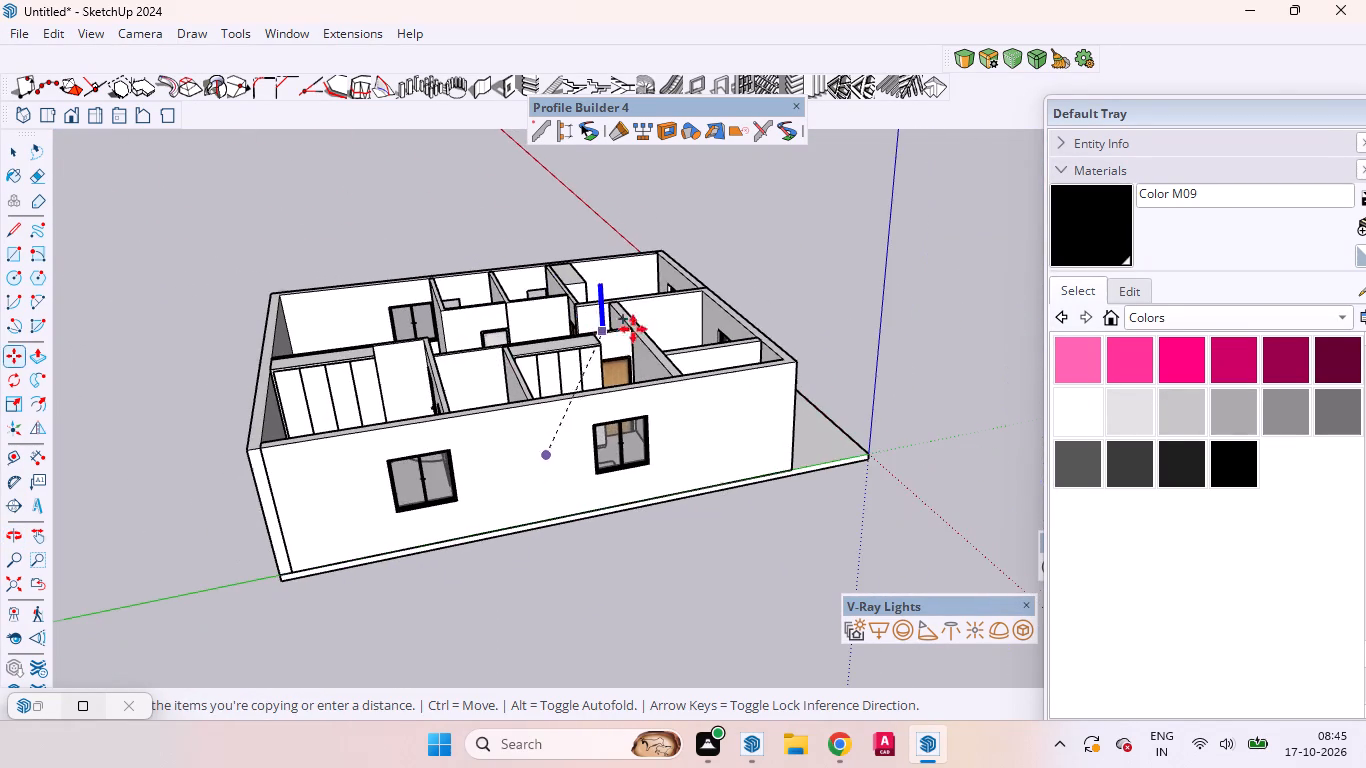
scroll(280, 467, up, 10)
scroll(326, 395, down, 1)
scroll(326, 395, up, 3)
middle_drag(327, 422, 362, 564)
scroll(359, 560, up, 5)
scroll(394, 649, down, 1)
scroll(395, 649, up, 1)
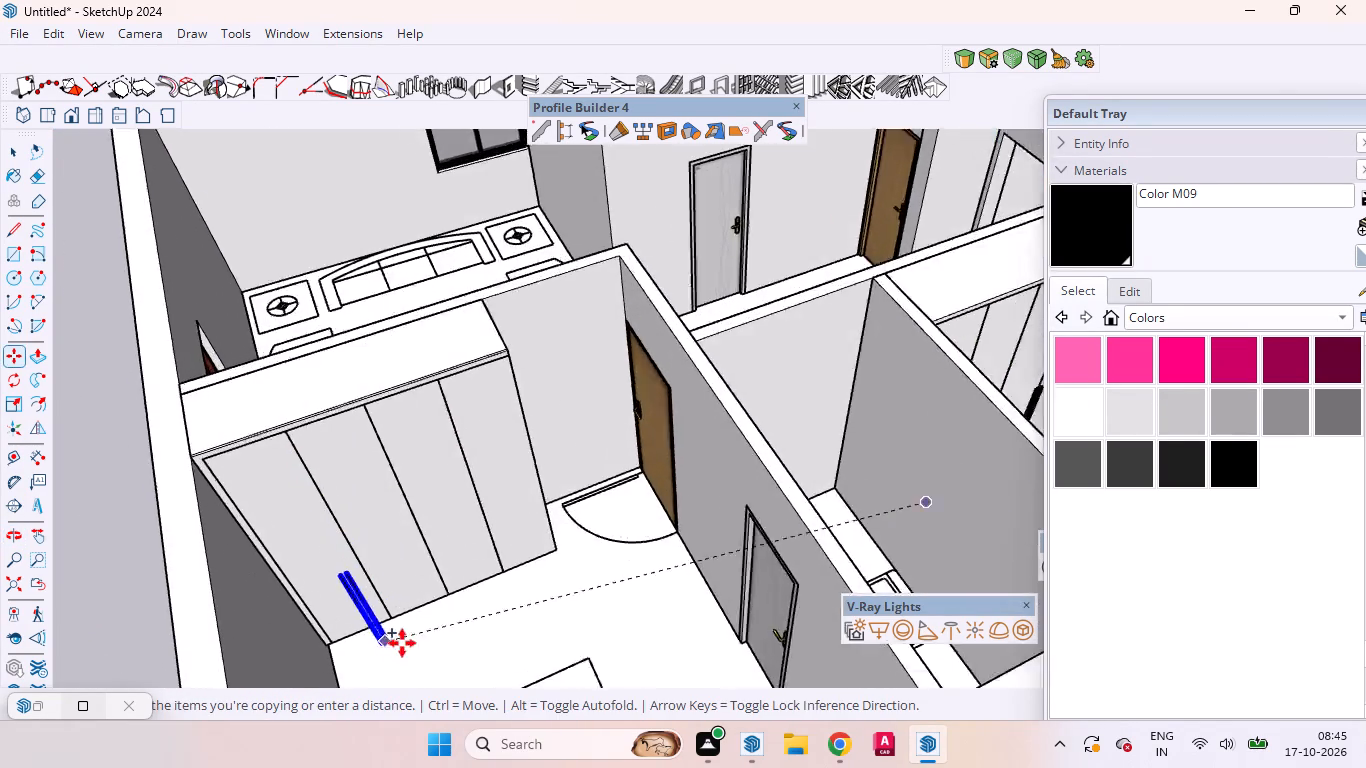
scroll(400, 644, down, 2)
scroll(402, 643, up, 13)
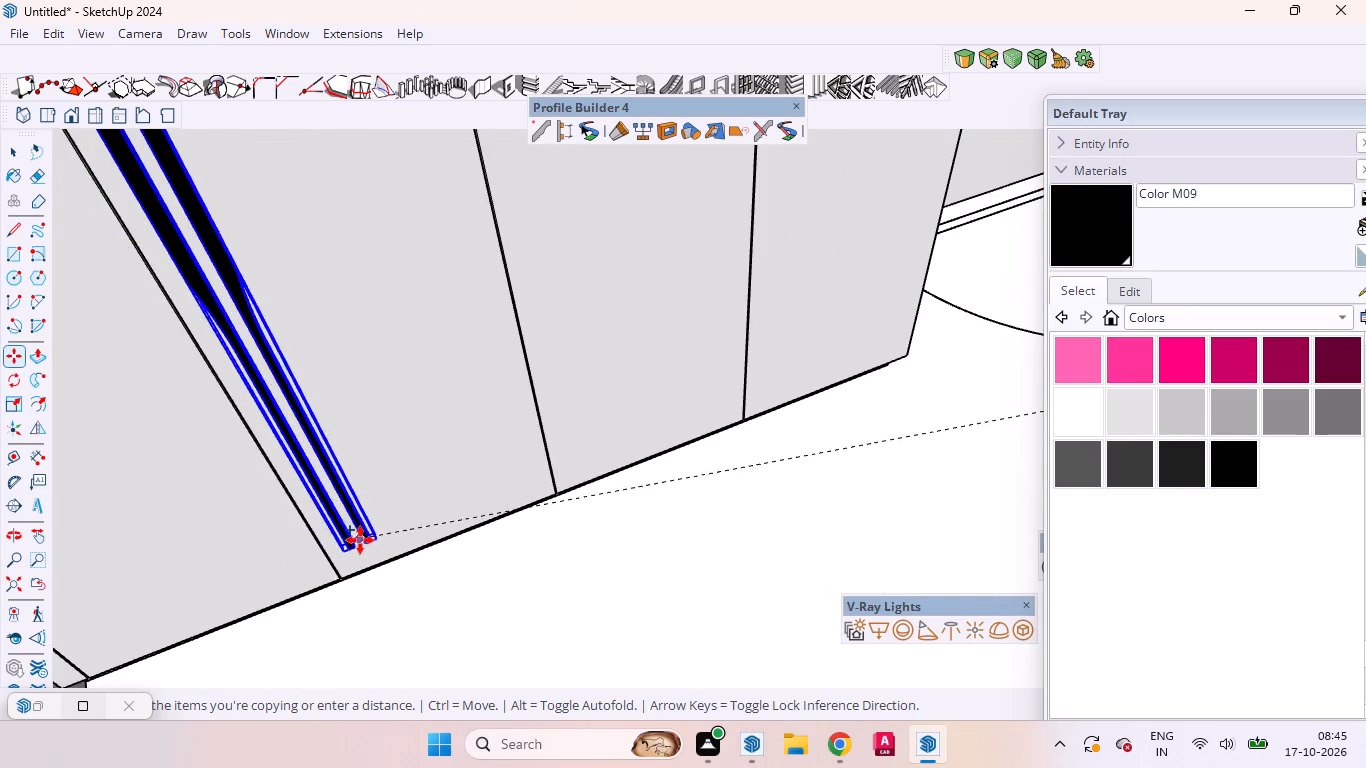
scroll(366, 557, up, 2)
scroll(357, 573, down, 2)
scroll(353, 580, up, 19)
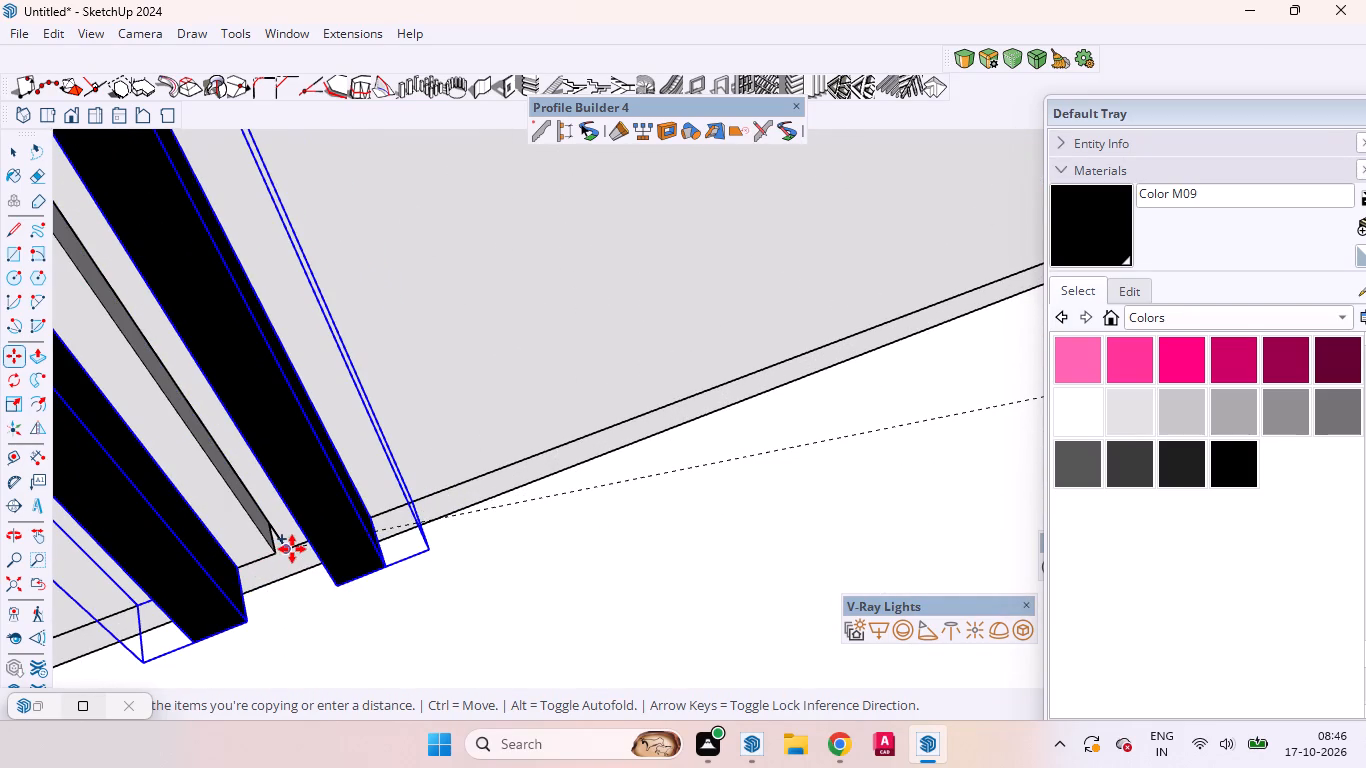
click(292, 549)
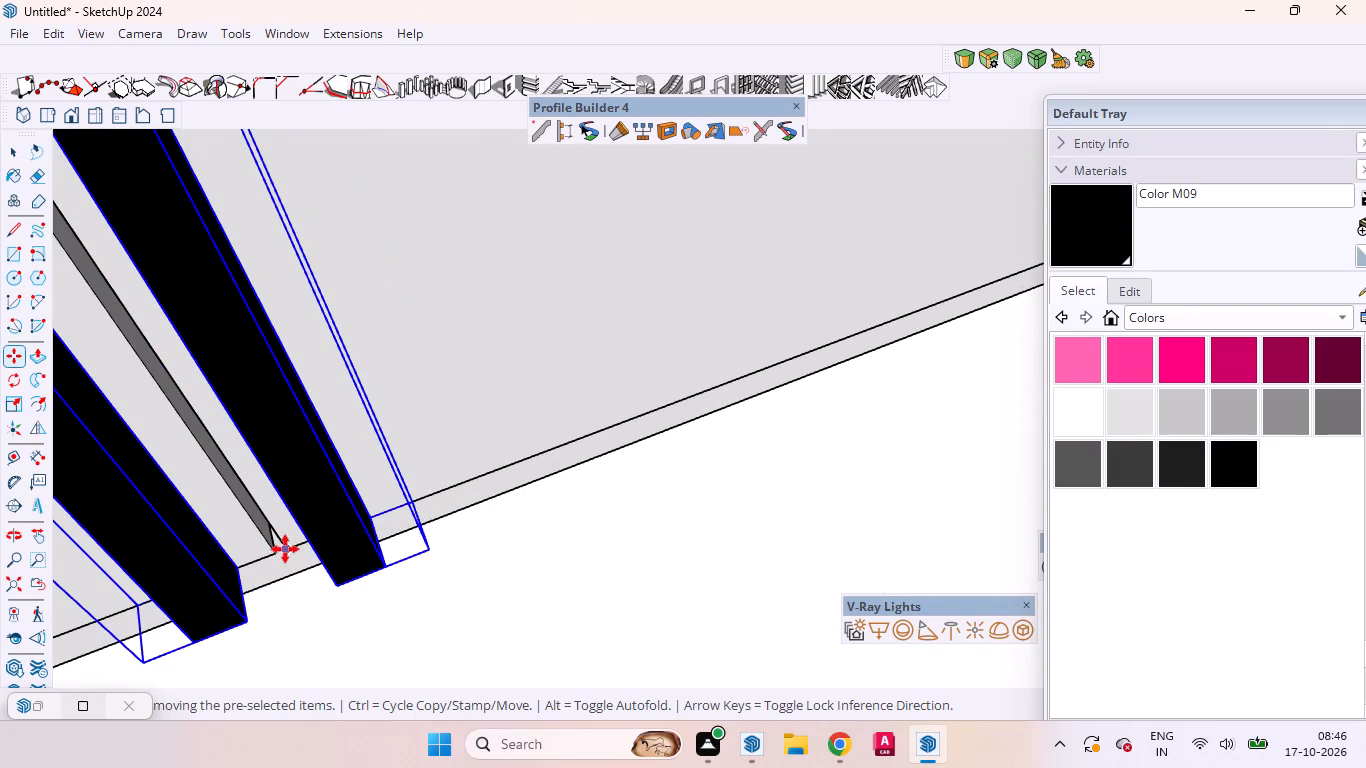
Copy the black profile pair along the corner bedroom's wardrobe front to the second door pair's gap, using the gap's lower corner as base.
click(285, 549)
scroll(323, 501, down, 5)
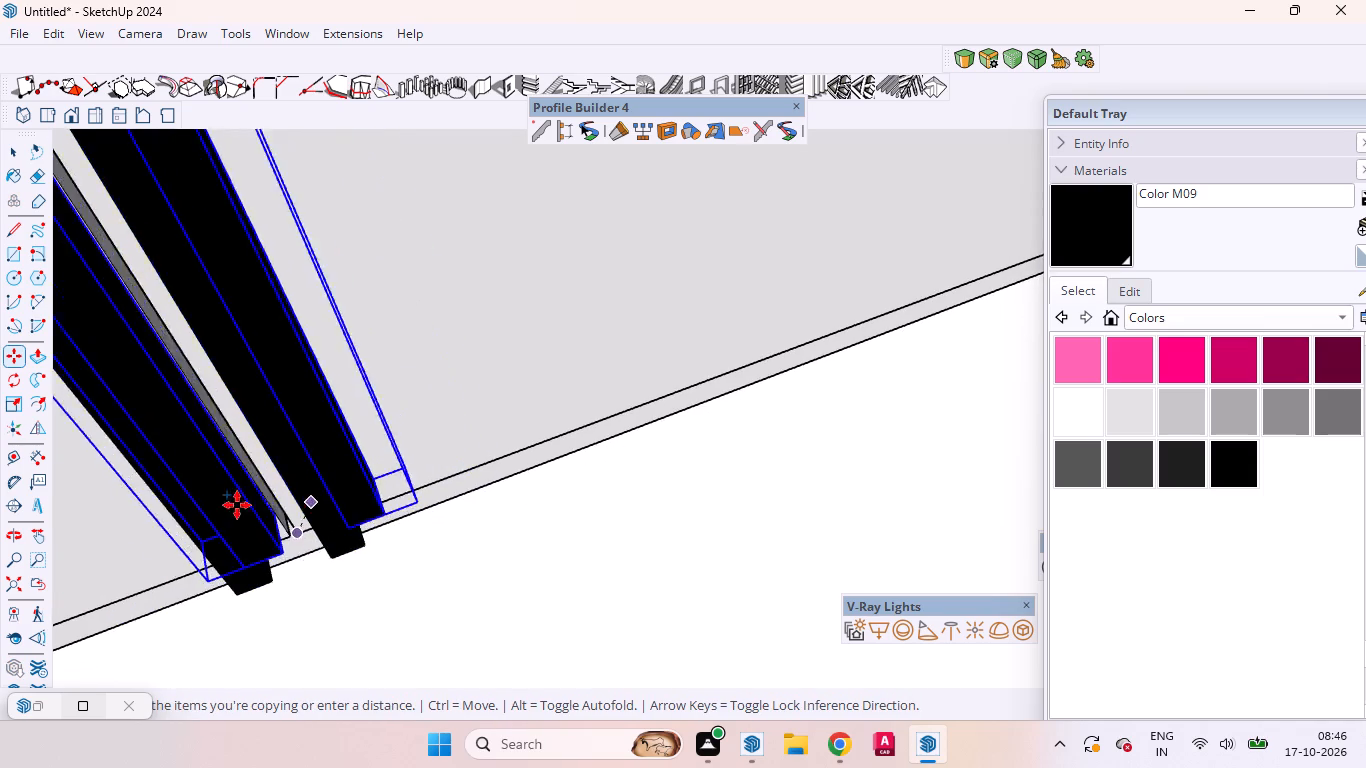
scroll(237, 505, down, 6)
scroll(219, 532, up, 1)
scroll(219, 533, down, 5)
scroll(216, 538, up, 1)
scroll(216, 540, down, 3)
scroll(216, 543, up, 2)
scroll(217, 547, down, 14)
scroll(228, 550, up, 3)
scroll(228, 552, down, 2)
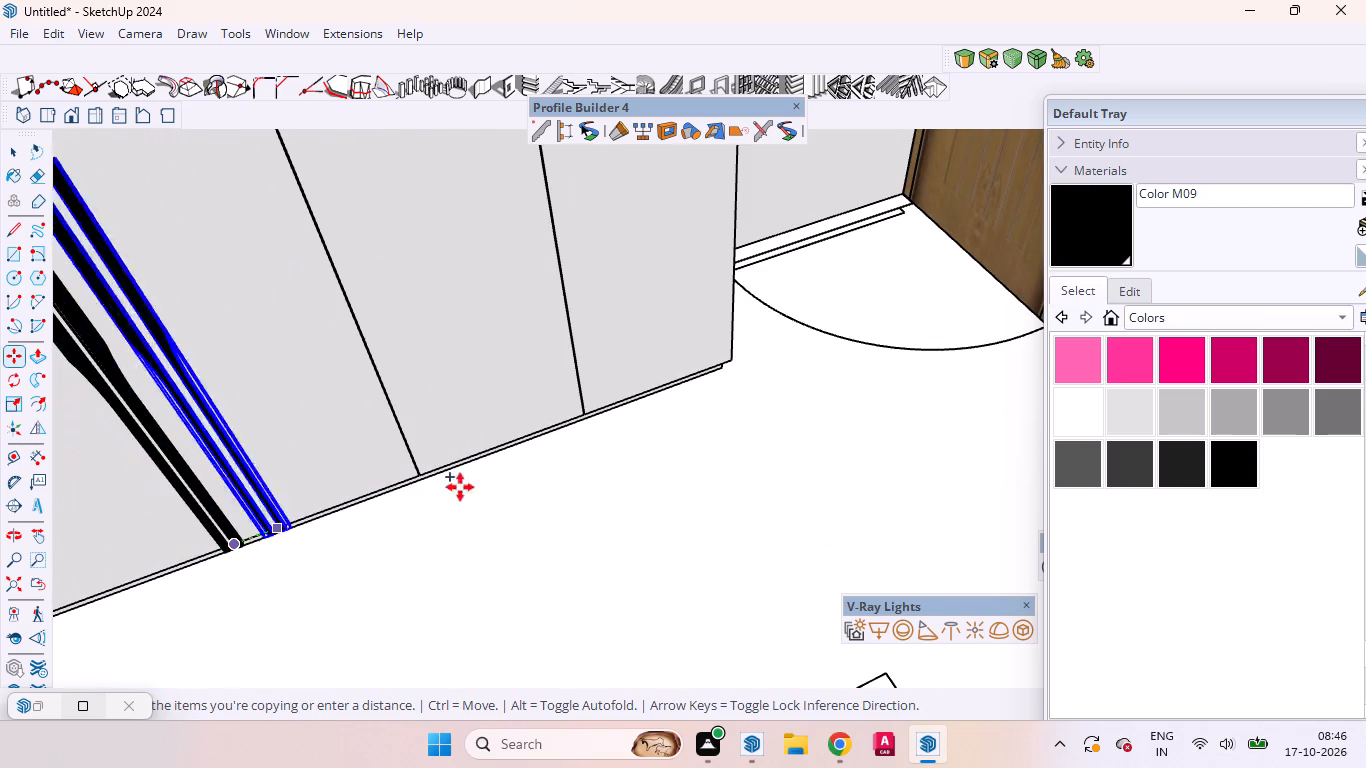
scroll(607, 419, up, 17)
scroll(574, 412, down, 2)
scroll(574, 412, up, 5)
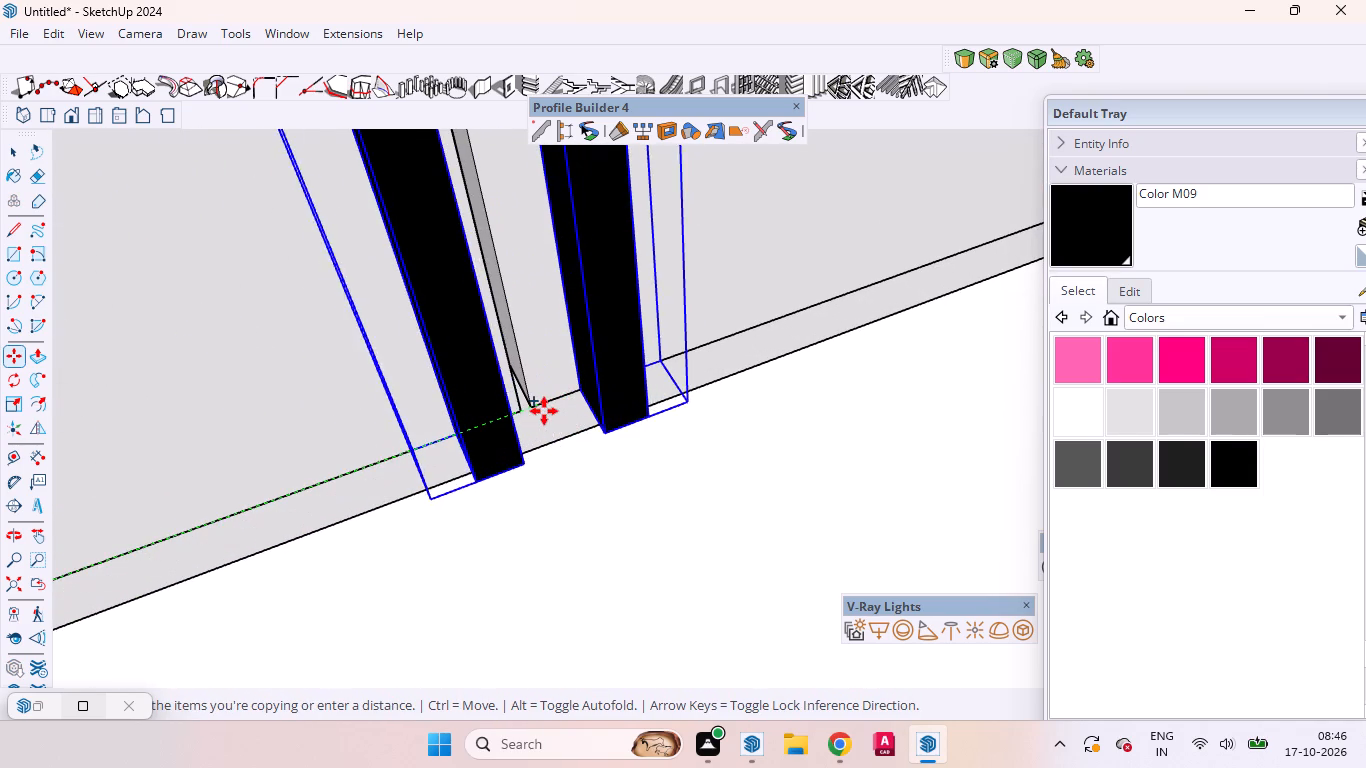
click(534, 410)
key(space)
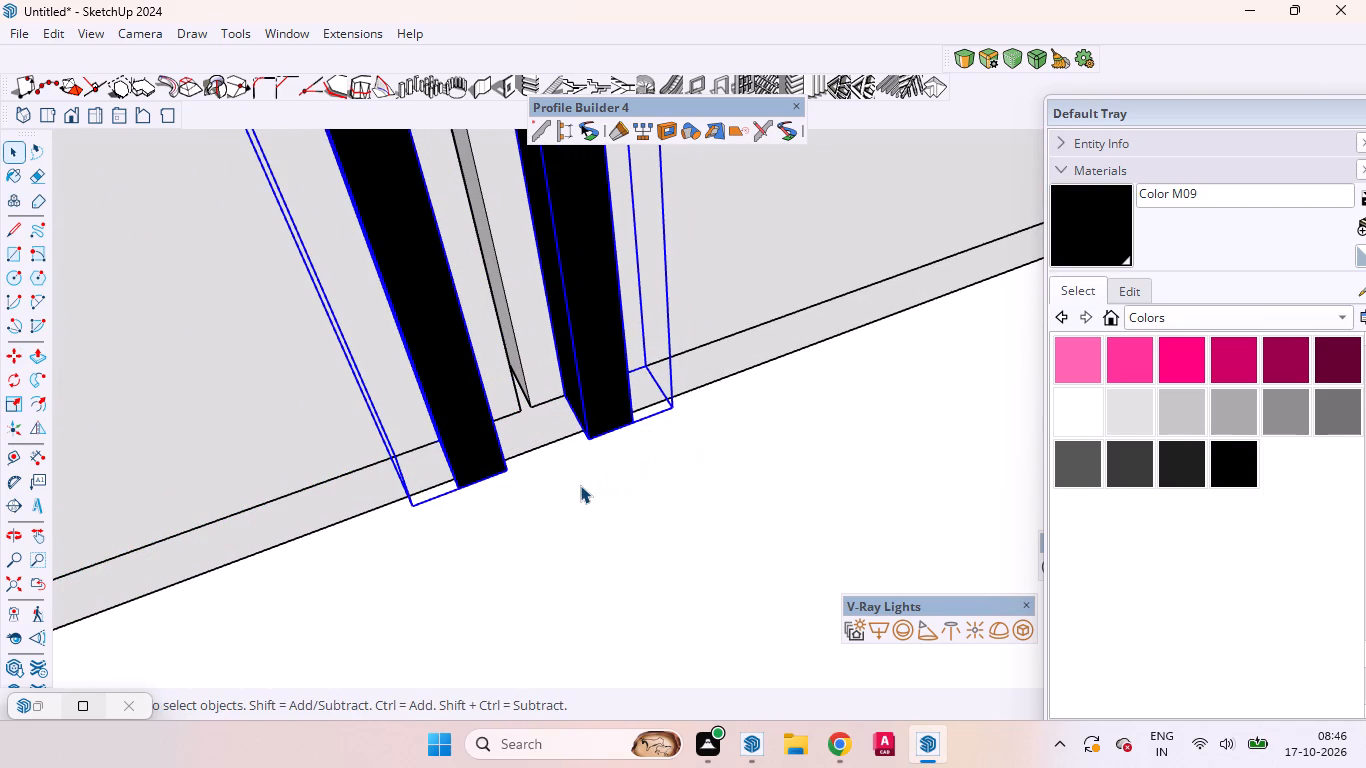
Examine the profiled wardrobe fronts in both bedrooms from several angles, ending up close on the corner bedroom's doors.
scroll(580, 477, down, 5)
scroll(580, 475, up, 1)
scroll(580, 475, down, 1)
scroll(571, 463, up, 1)
scroll(571, 463, down, 13)
scroll(566, 469, up, 3)
scroll(566, 472, down, 20)
scroll(566, 472, down, 2)
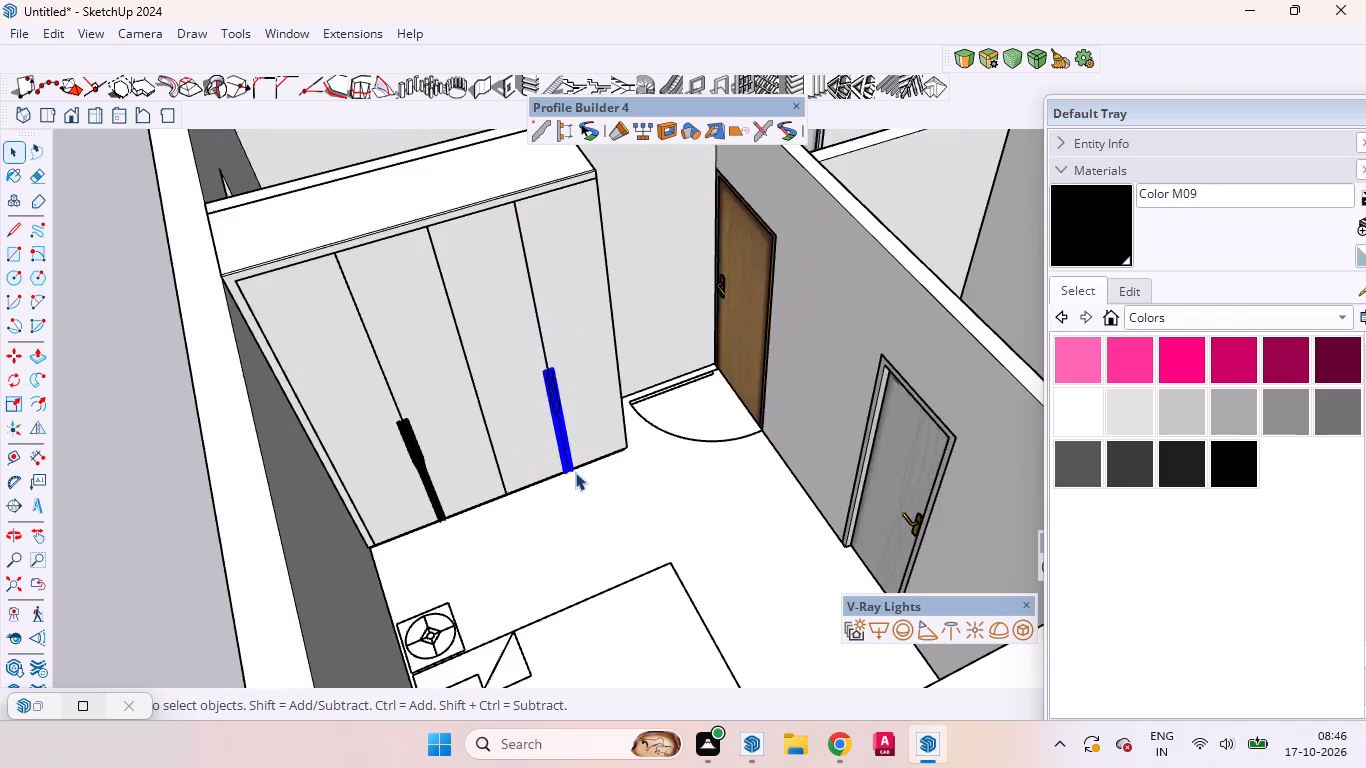
scroll(575, 472, down, 3)
scroll(575, 468, up, 2)
scroll(575, 467, down, 9)
click(395, 536)
middle_drag(569, 470, 394, 394)
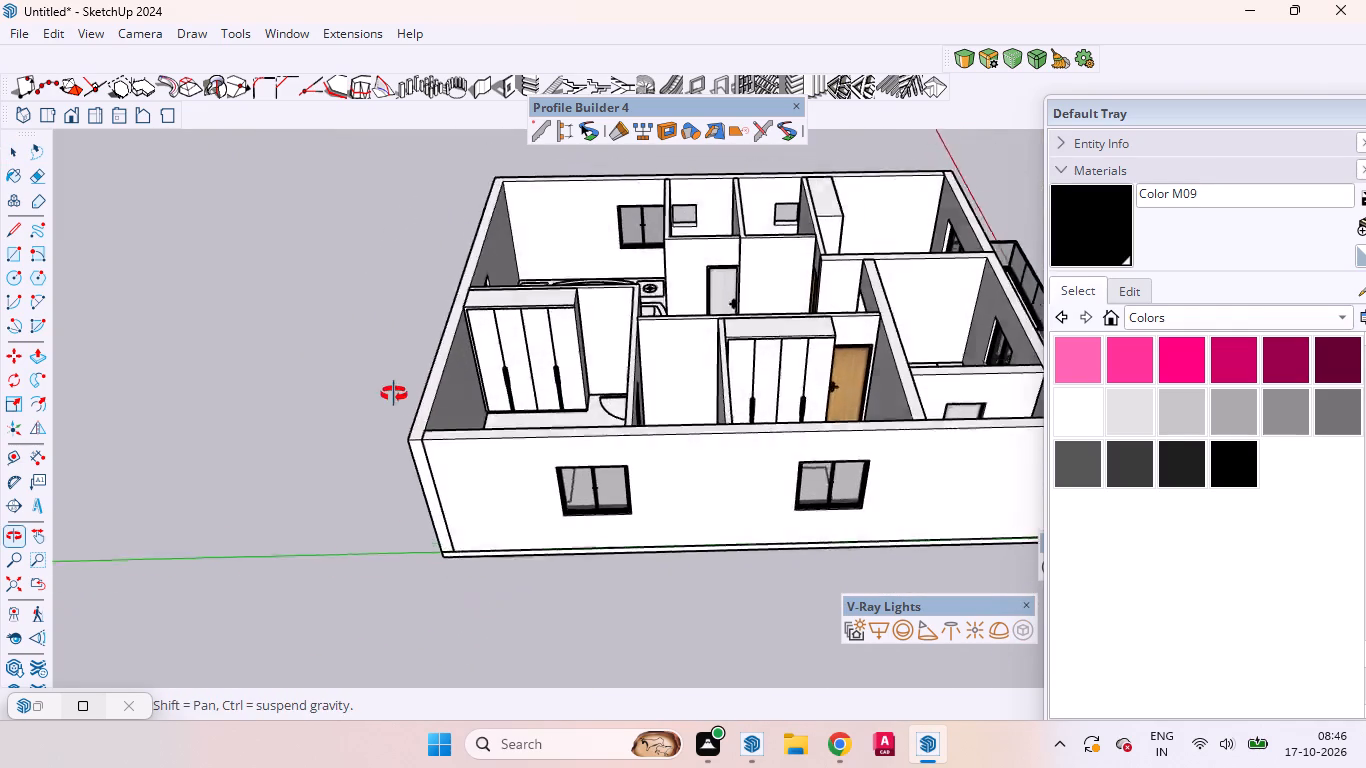
middle_drag(394, 394, 399, 373)
scroll(749, 333, up, 6)
middle_drag(754, 391, 758, 575)
scroll(746, 488, down, 1)
scroll(736, 486, up, 2)
scroll(721, 483, down, 4)
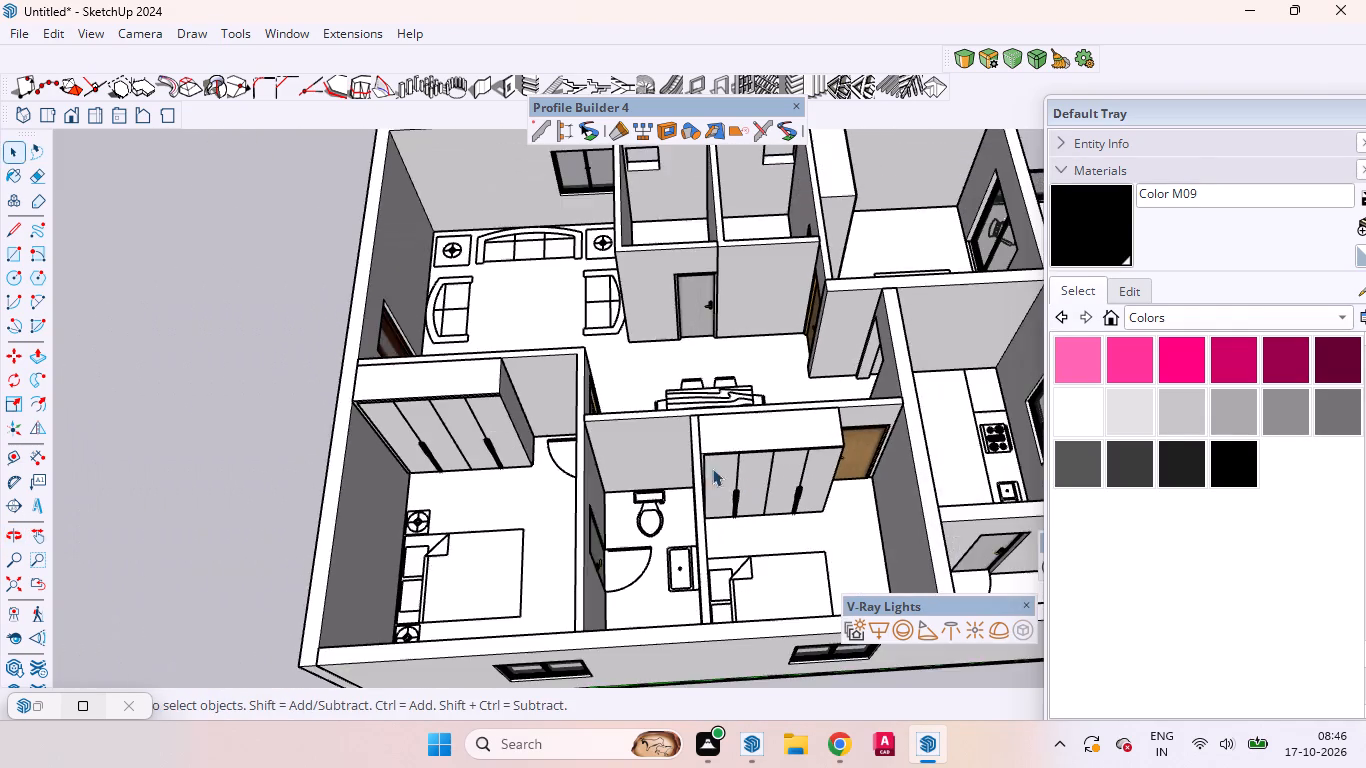
middle_drag(930, 480, 356, 376)
scroll(930, 480, up, 1)
scroll(410, 350, down, 2)
scroll(409, 347, up, 1)
scroll(409, 345, down, 1)
scroll(409, 338, up, 1)
scroll(409, 332, down, 1)
scroll(685, 416, down, 3)
scroll(698, 437, up, 4)
middle_drag(818, 495, 773, 426)
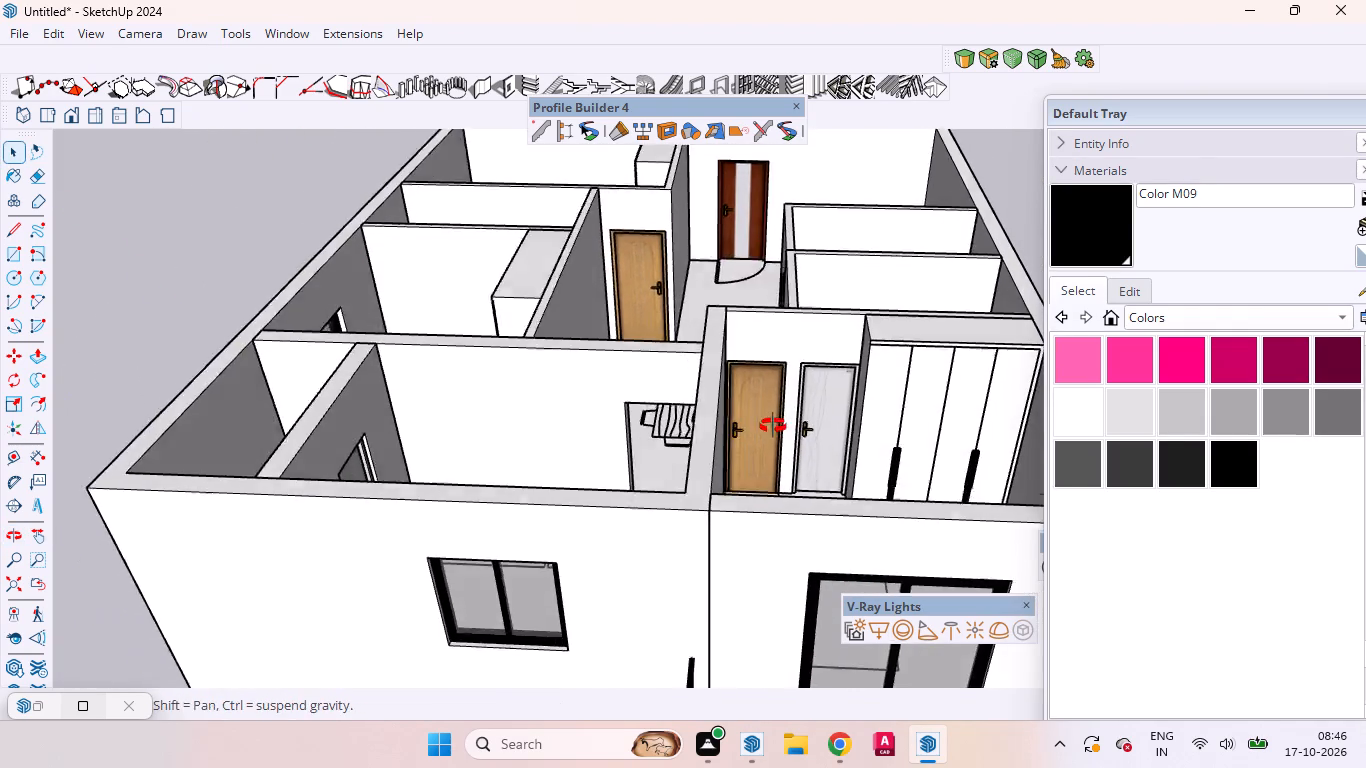
middle_drag(773, 426, 771, 413)
scroll(746, 396, up, 1)
scroll(724, 391, down, 9)
scroll(1024, 416, up, 9)
scroll(872, 427, down, 2)
scroll(872, 427, up, 4)
scroll(872, 427, down, 1)
middle_drag(856, 412, 871, 543)
scroll(860, 558, up, 14)
scroll(779, 545, down, 3)
scroll(779, 545, up, 3)
middle_drag(779, 529, 858, 543)
scroll(650, 449, down, 1)
scroll(650, 449, up, 2)
scroll(650, 448, down, 1)
scroll(650, 448, up, 1)
scroll(650, 448, down, 9)
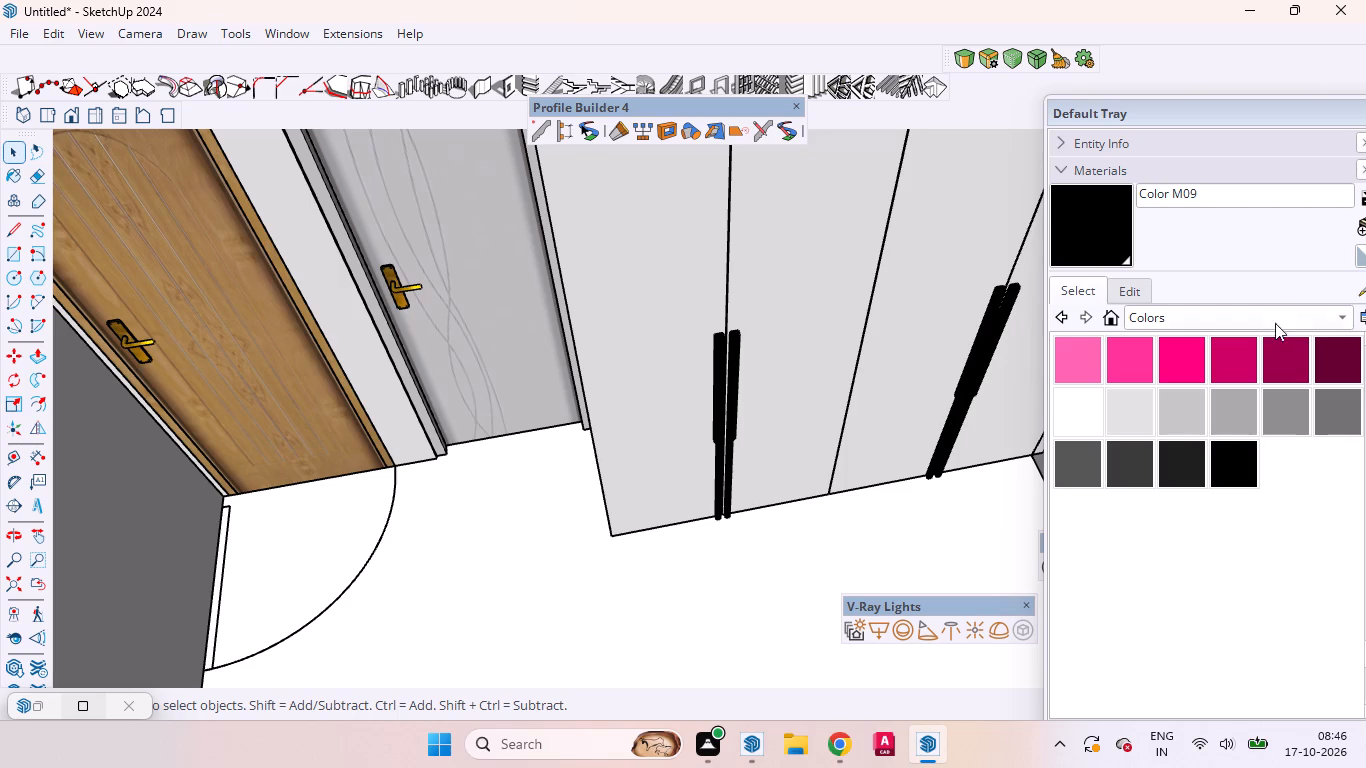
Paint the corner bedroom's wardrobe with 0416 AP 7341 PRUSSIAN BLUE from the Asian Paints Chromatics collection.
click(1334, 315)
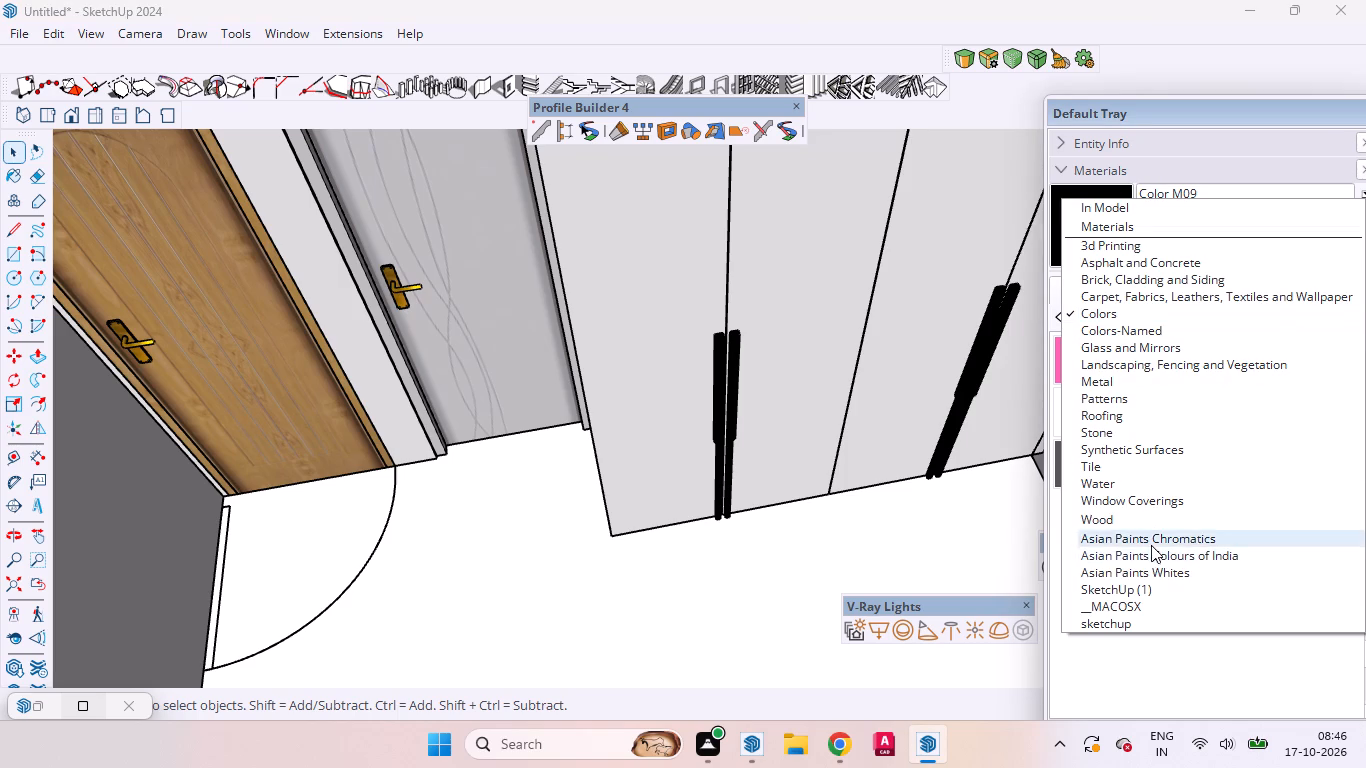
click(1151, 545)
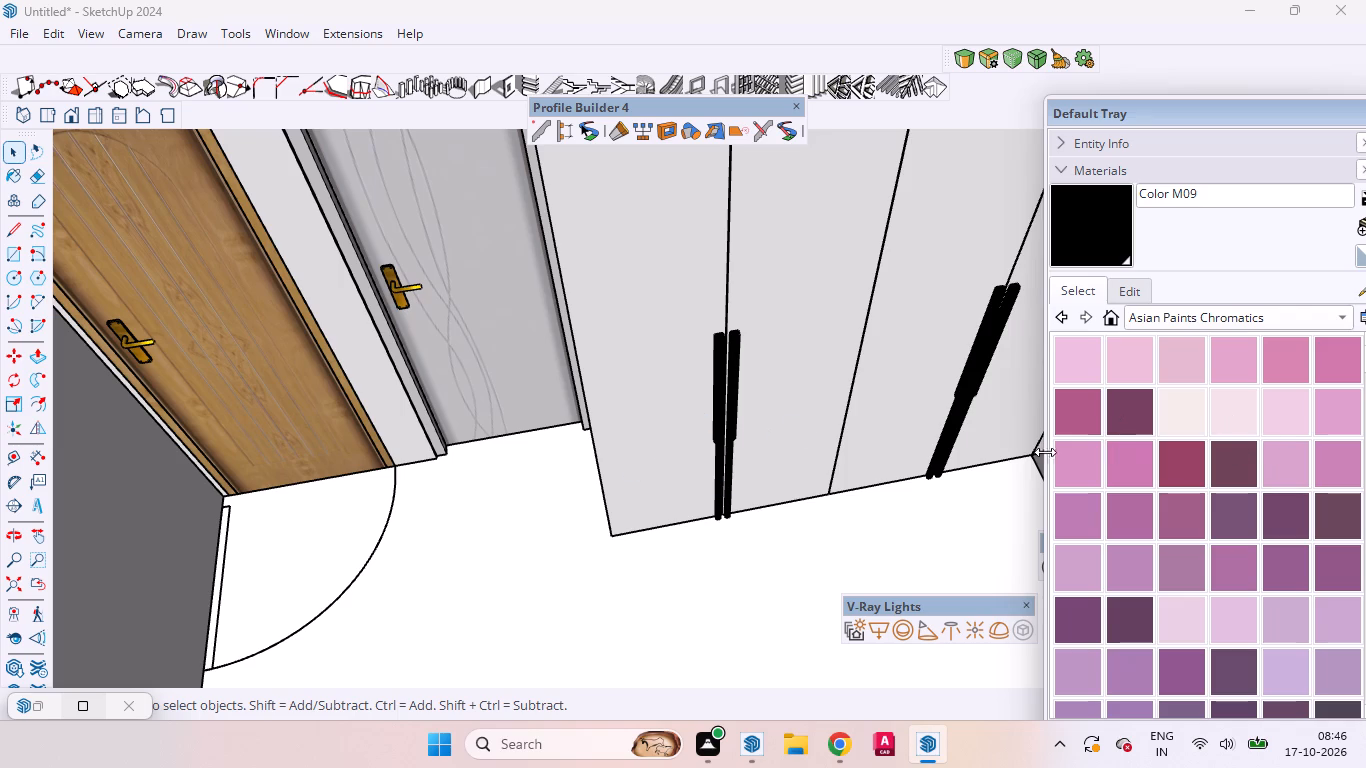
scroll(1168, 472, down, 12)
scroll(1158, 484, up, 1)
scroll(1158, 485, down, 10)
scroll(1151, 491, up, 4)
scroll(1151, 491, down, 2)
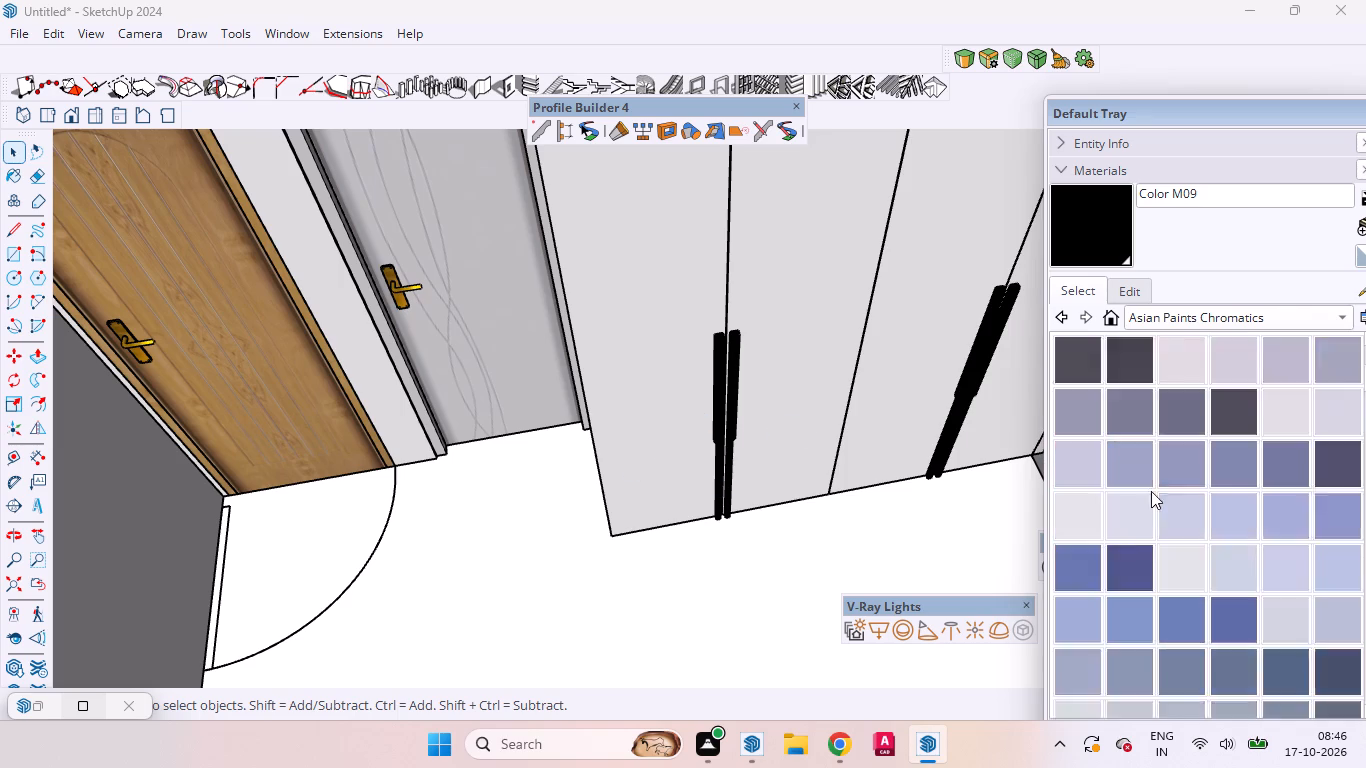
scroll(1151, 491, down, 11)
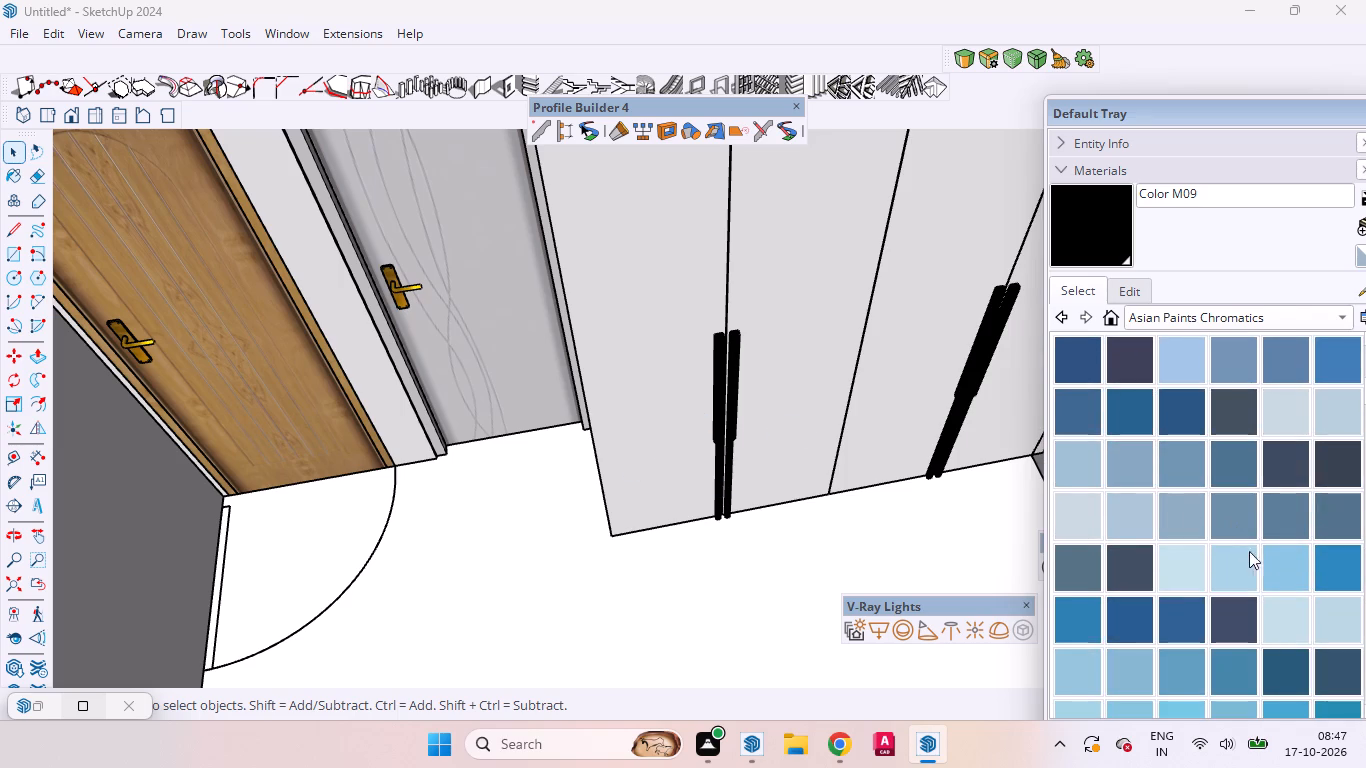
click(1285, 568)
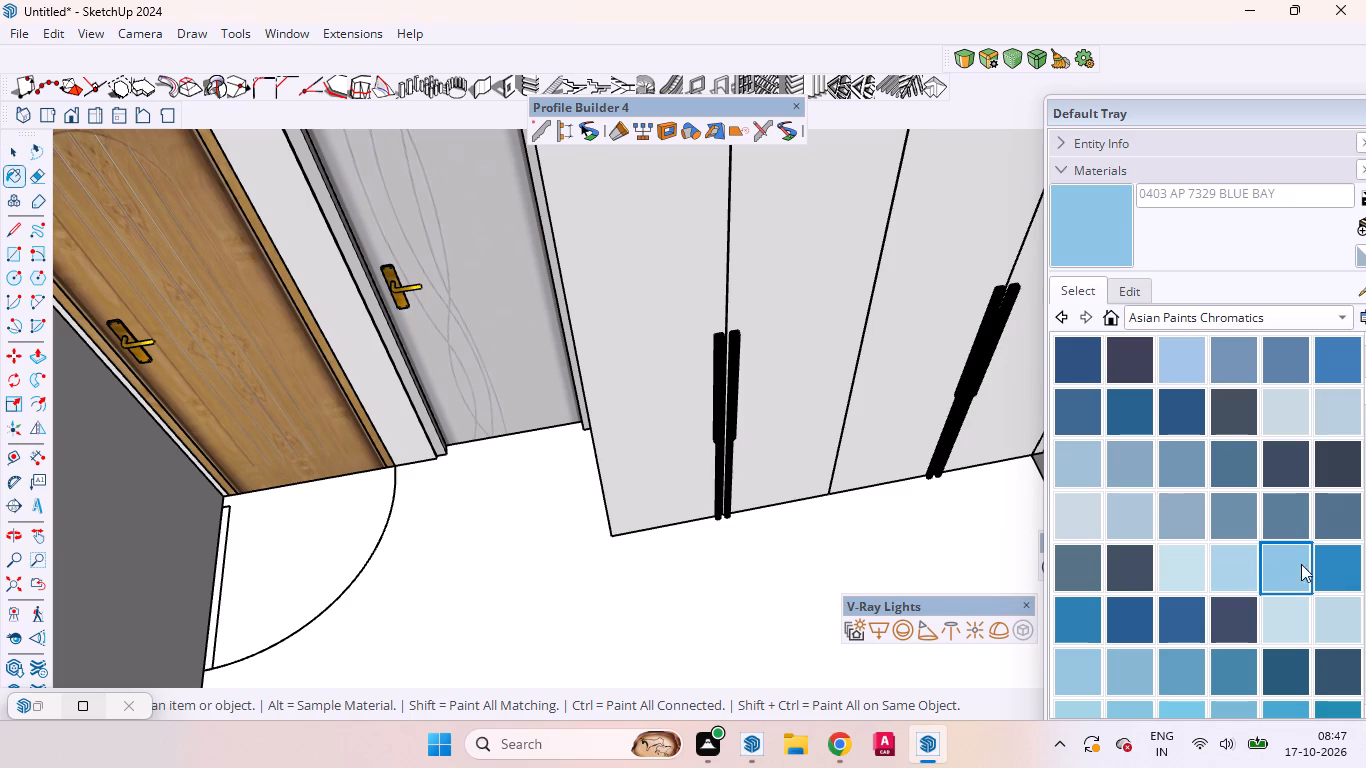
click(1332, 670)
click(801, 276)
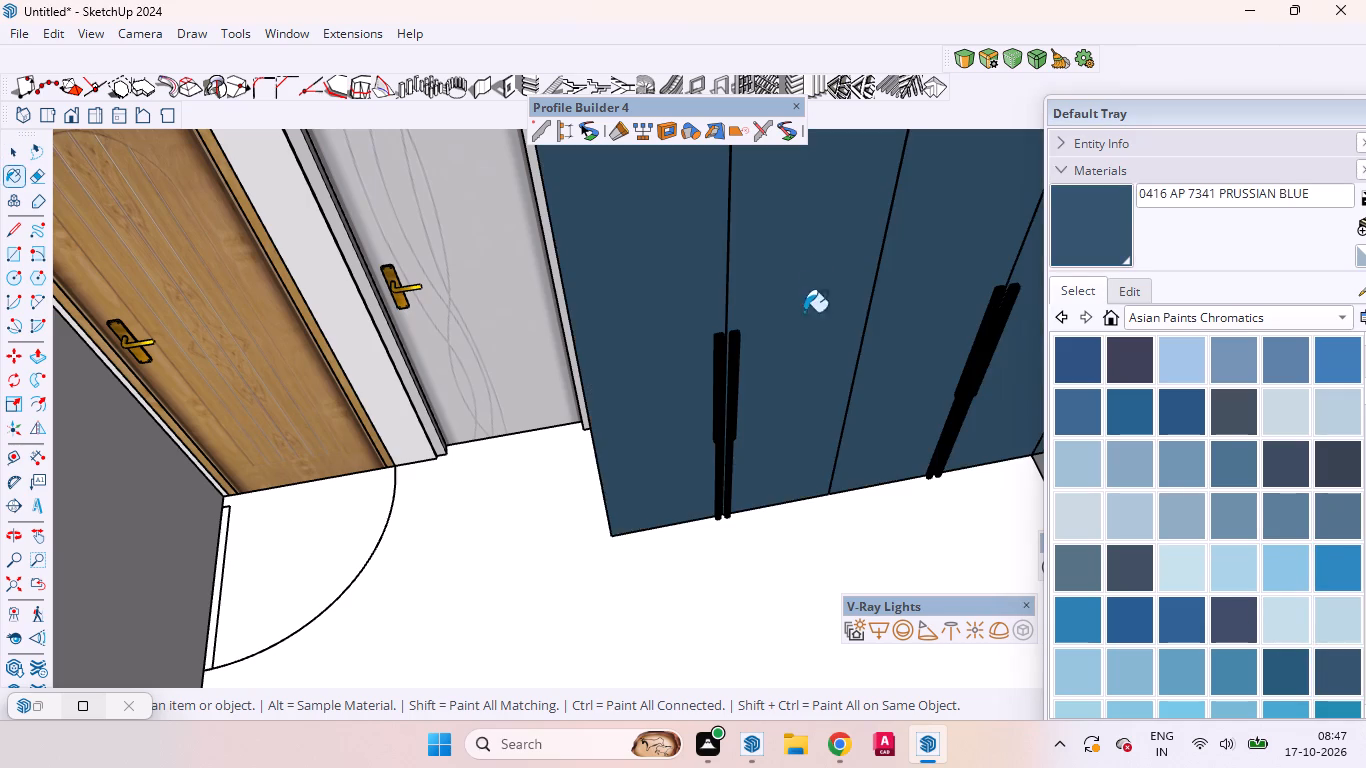
Examine the corner bedroom's painted wardrobe from several angles, both close up and within the whole apartment.
scroll(694, 403, down, 3)
scroll(685, 403, up, 2)
scroll(683, 404, down, 3)
scroll(677, 412, up, 1)
scroll(676, 414, down, 2)
scroll(771, 406, down, 4)
scroll(757, 419, up, 1)
scroll(756, 421, down, 2)
middle_drag(777, 436, 731, 342)
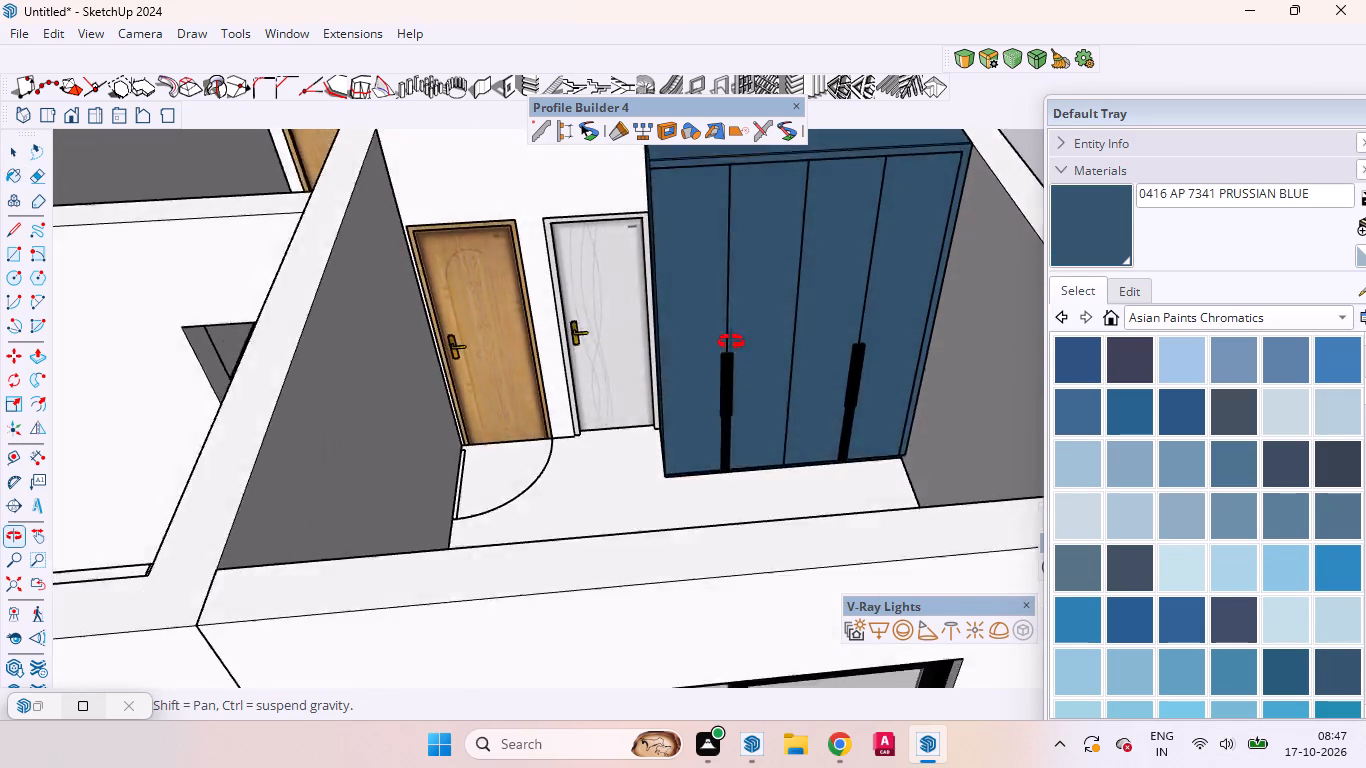
middle_drag(731, 342, 654, 399)
scroll(758, 347, up, 6)
scroll(752, 442, up, 1)
middle_drag(752, 440, 801, 312)
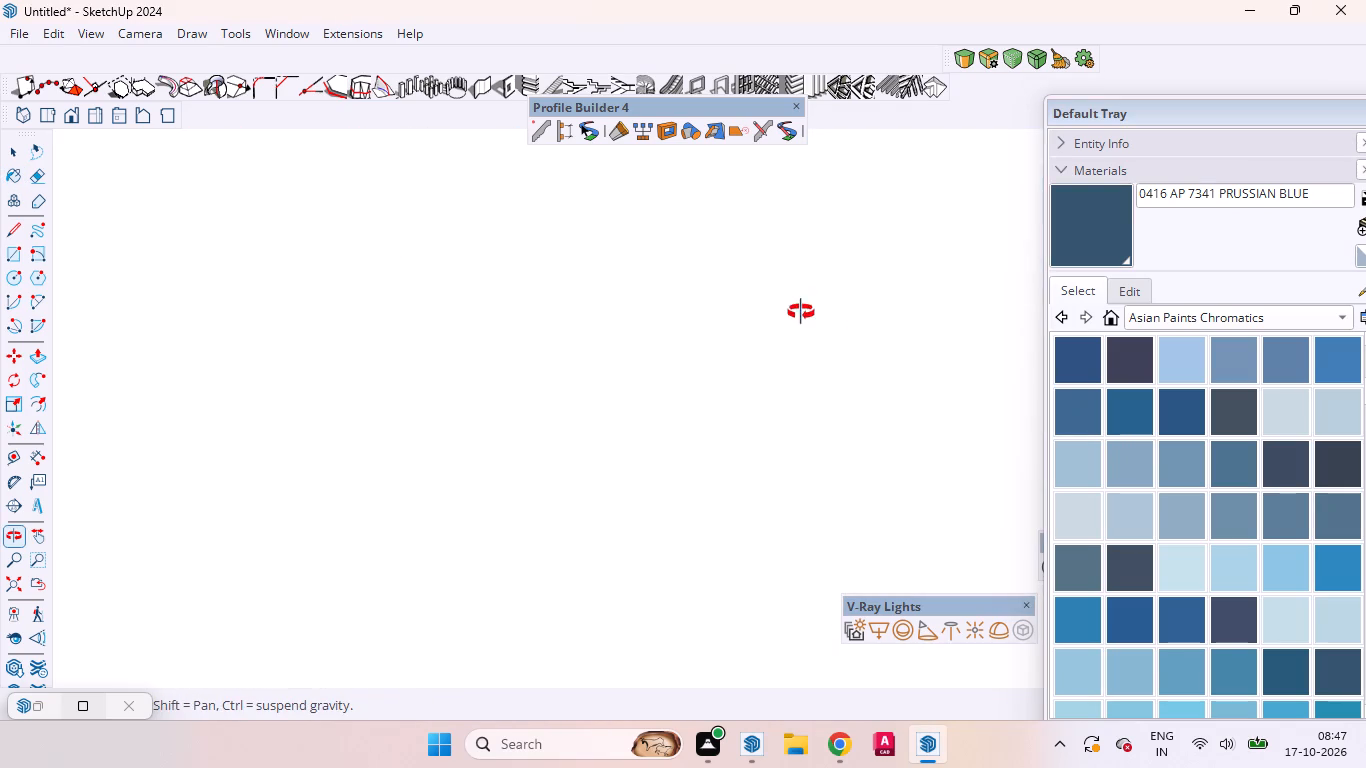
middle_drag(801, 312, 951, 558)
scroll(620, 531, down, 14)
scroll(703, 544, up, 1)
middle_drag(692, 539, 639, 446)
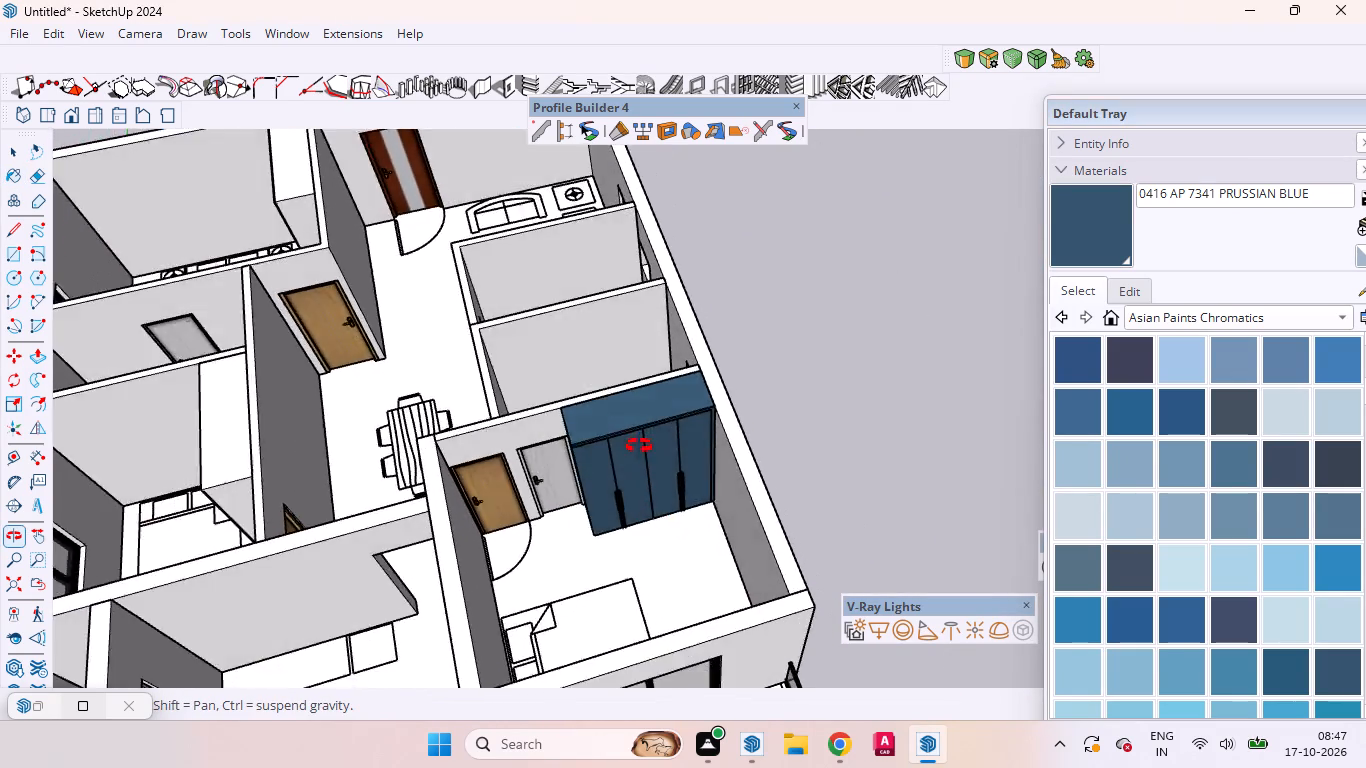
middle_drag(639, 446, 595, 389)
scroll(600, 423, up, 13)
scroll(643, 494, up, 1)
middle_drag(655, 492, 704, 466)
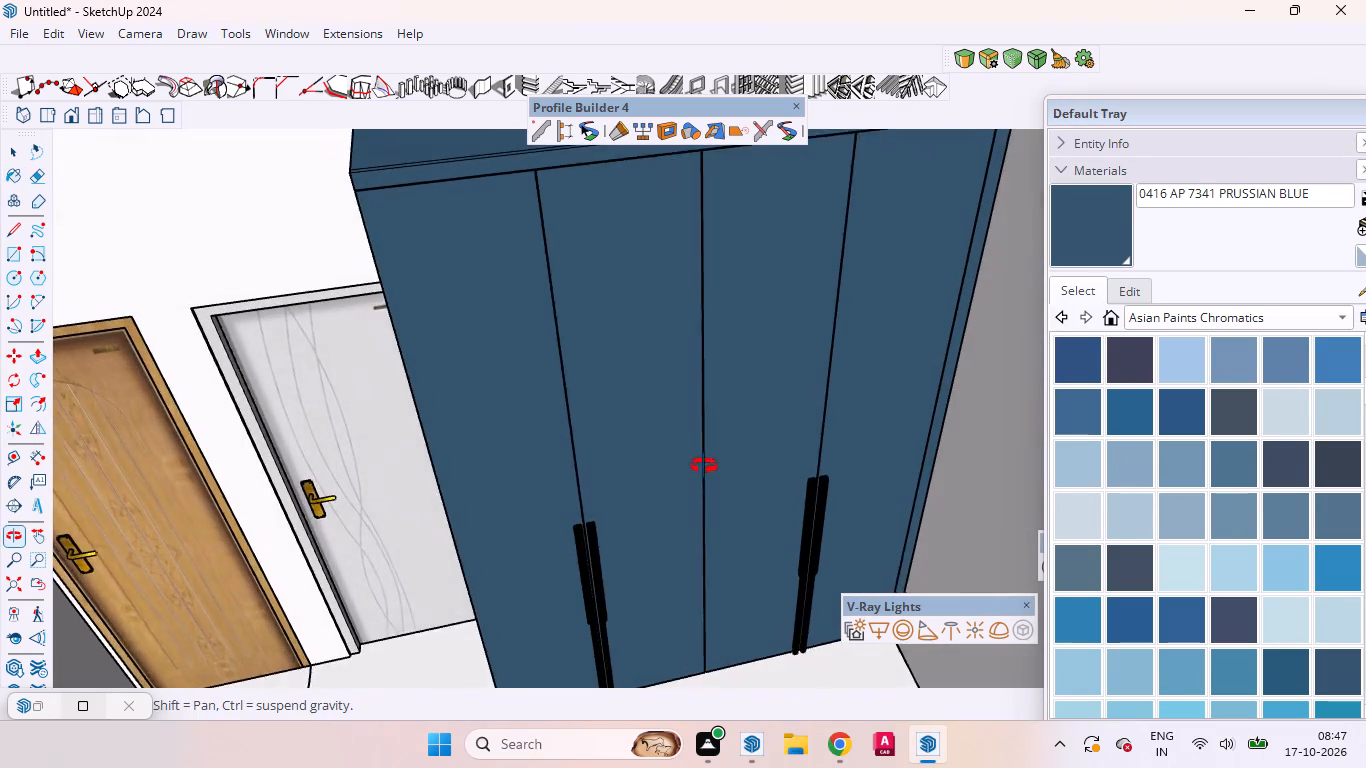
middle_drag(704, 466, 561, 348)
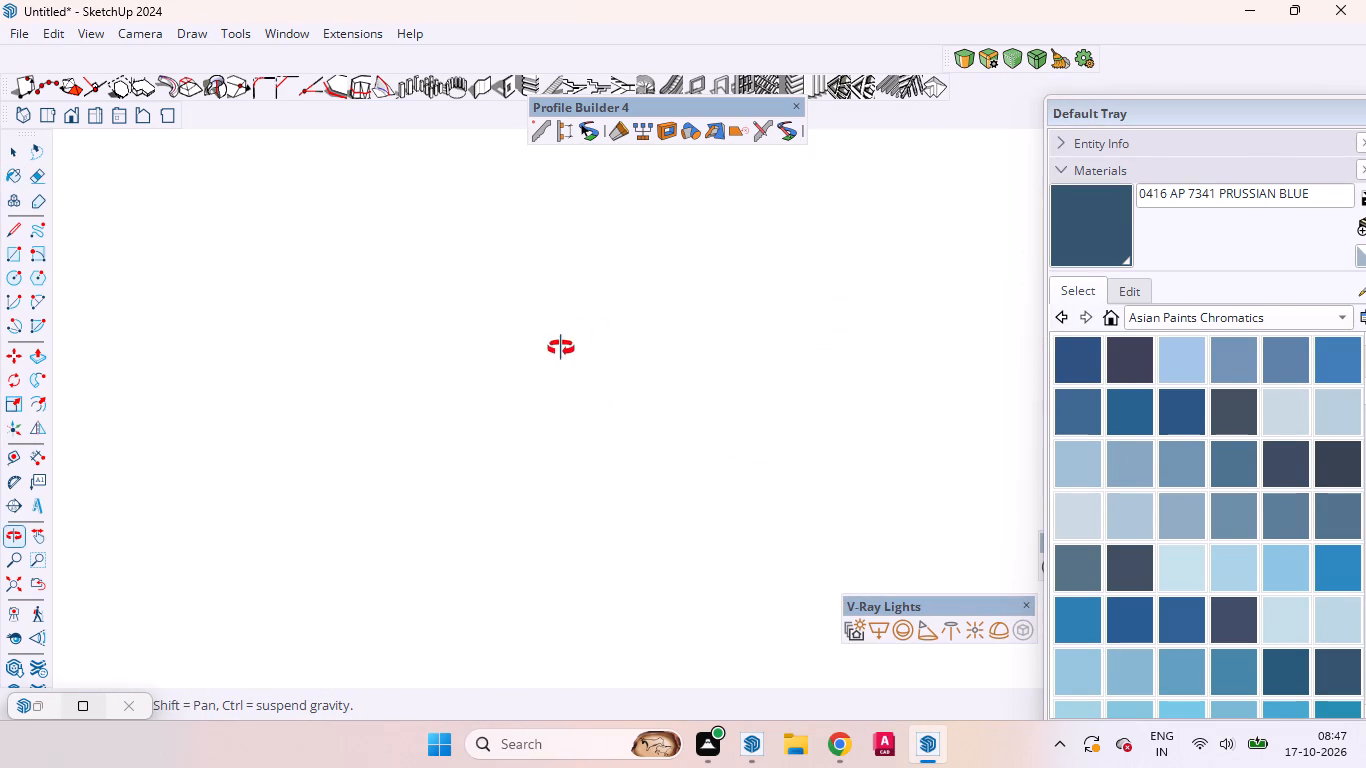
middle_drag(561, 348, 491, 543)
scroll(569, 525, down, 12)
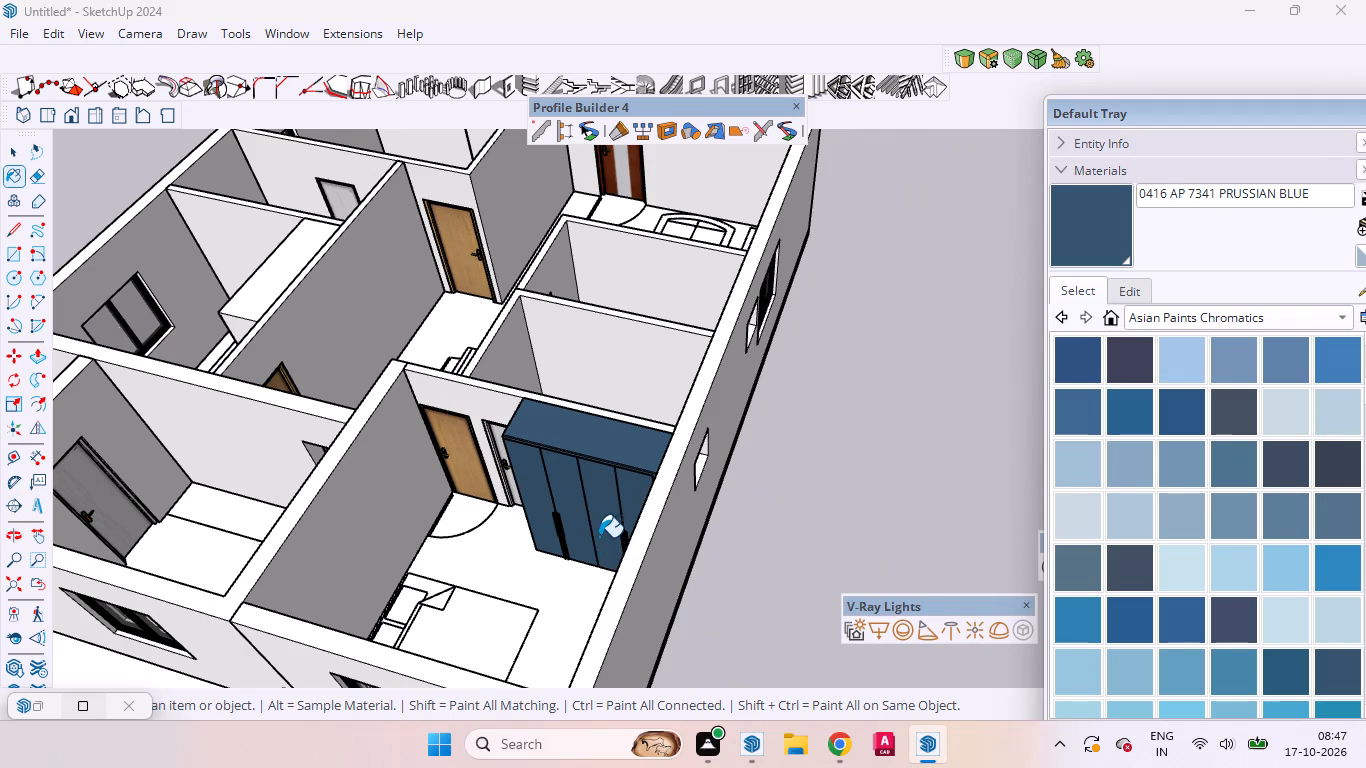
scroll(573, 540, up, 2)
scroll(572, 541, down, 2)
scroll(572, 541, up, 3)
scroll(572, 541, down, 1)
scroll(572, 541, up, 7)
scroll(573, 554, down, 1)
middle_drag(595, 550, 708, 449)
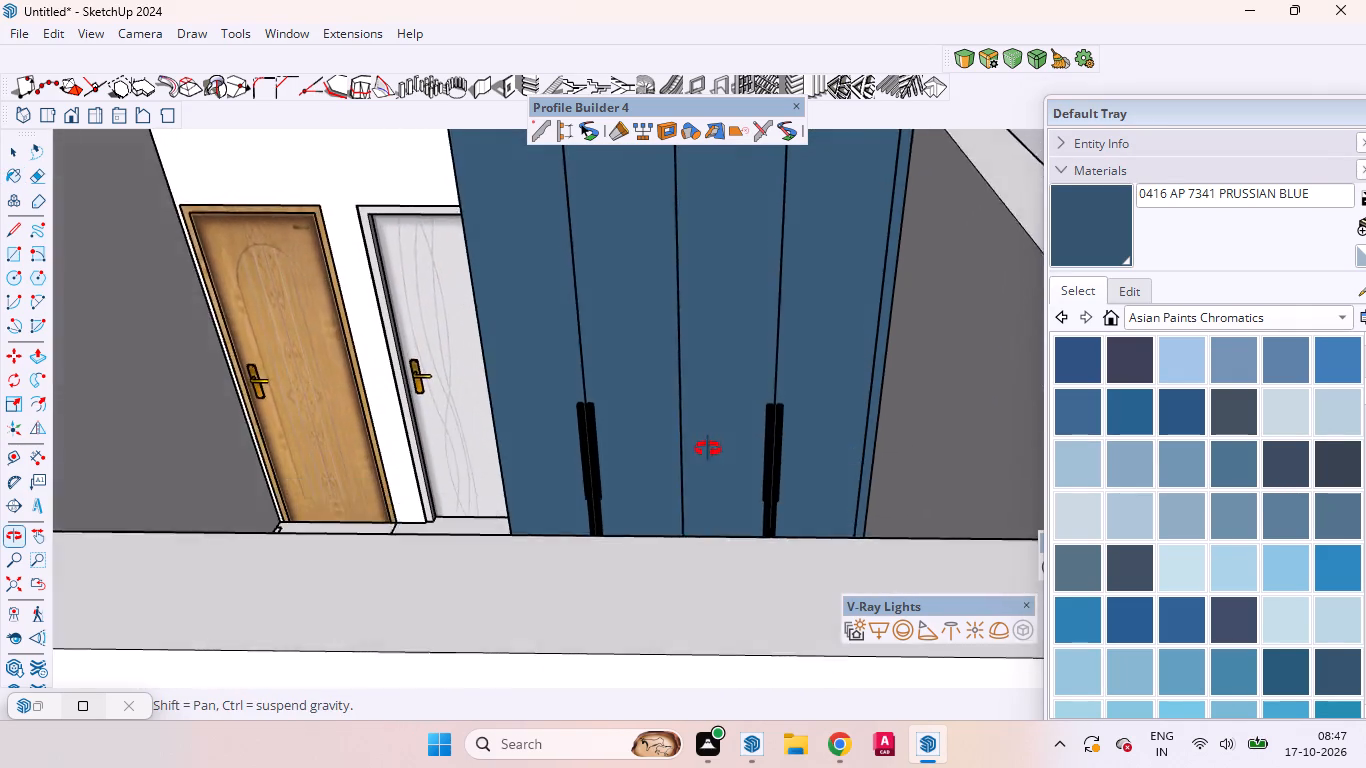
middle_drag(708, 449, 788, 457)
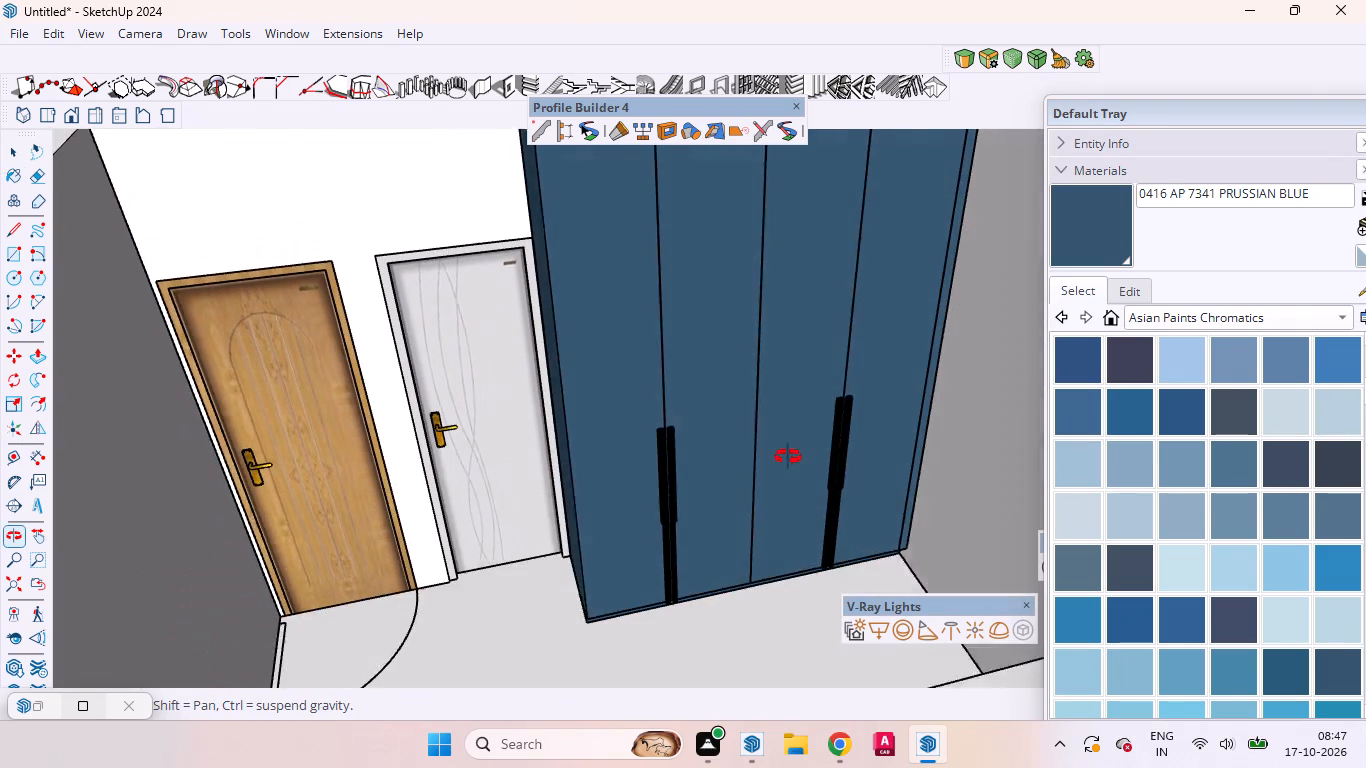
middle_drag(788, 457, 778, 461)
key(space)
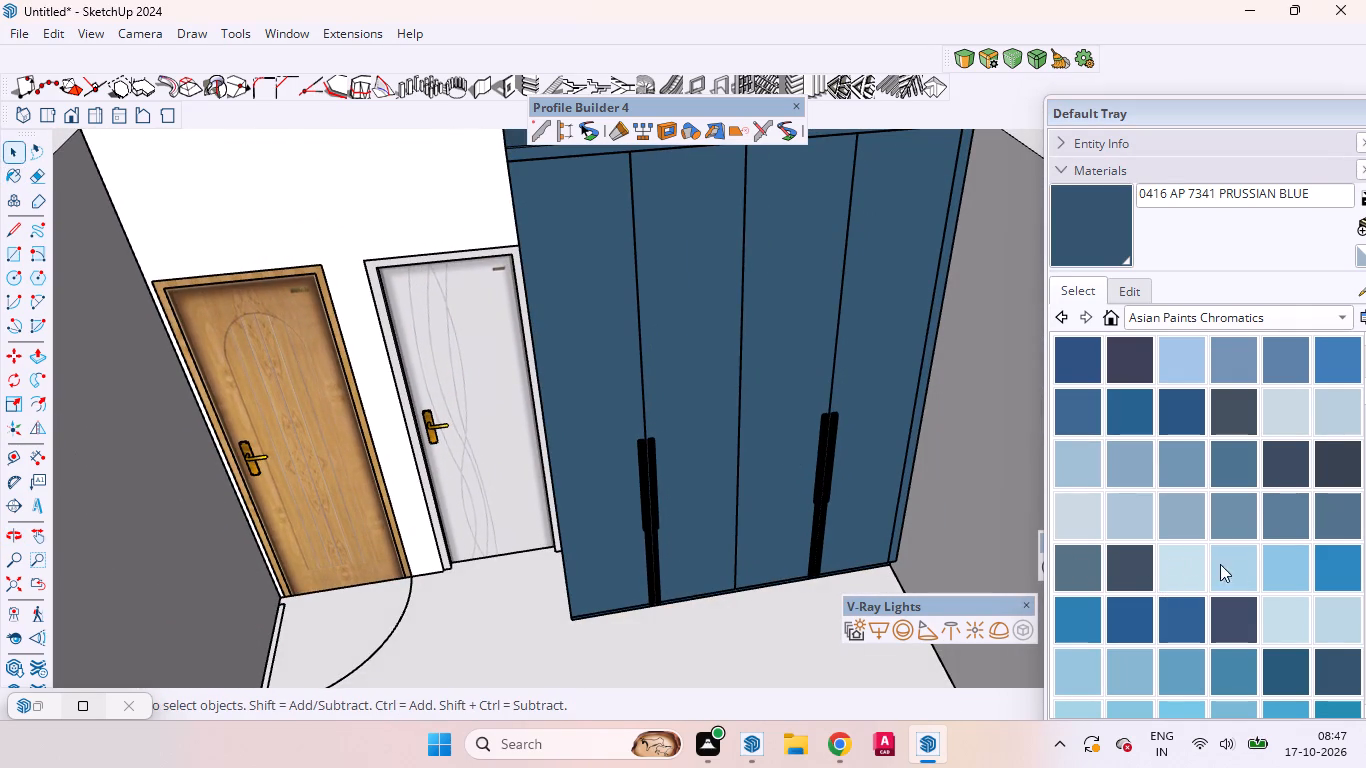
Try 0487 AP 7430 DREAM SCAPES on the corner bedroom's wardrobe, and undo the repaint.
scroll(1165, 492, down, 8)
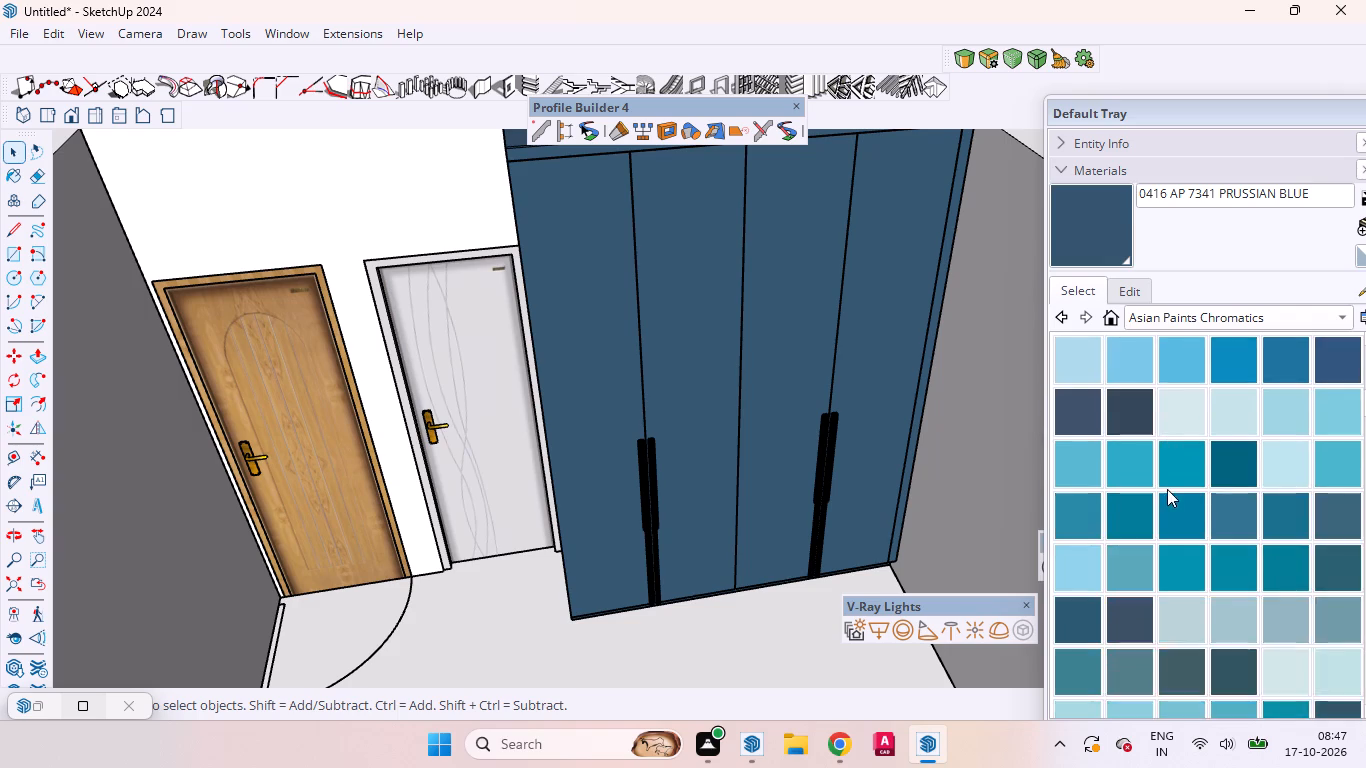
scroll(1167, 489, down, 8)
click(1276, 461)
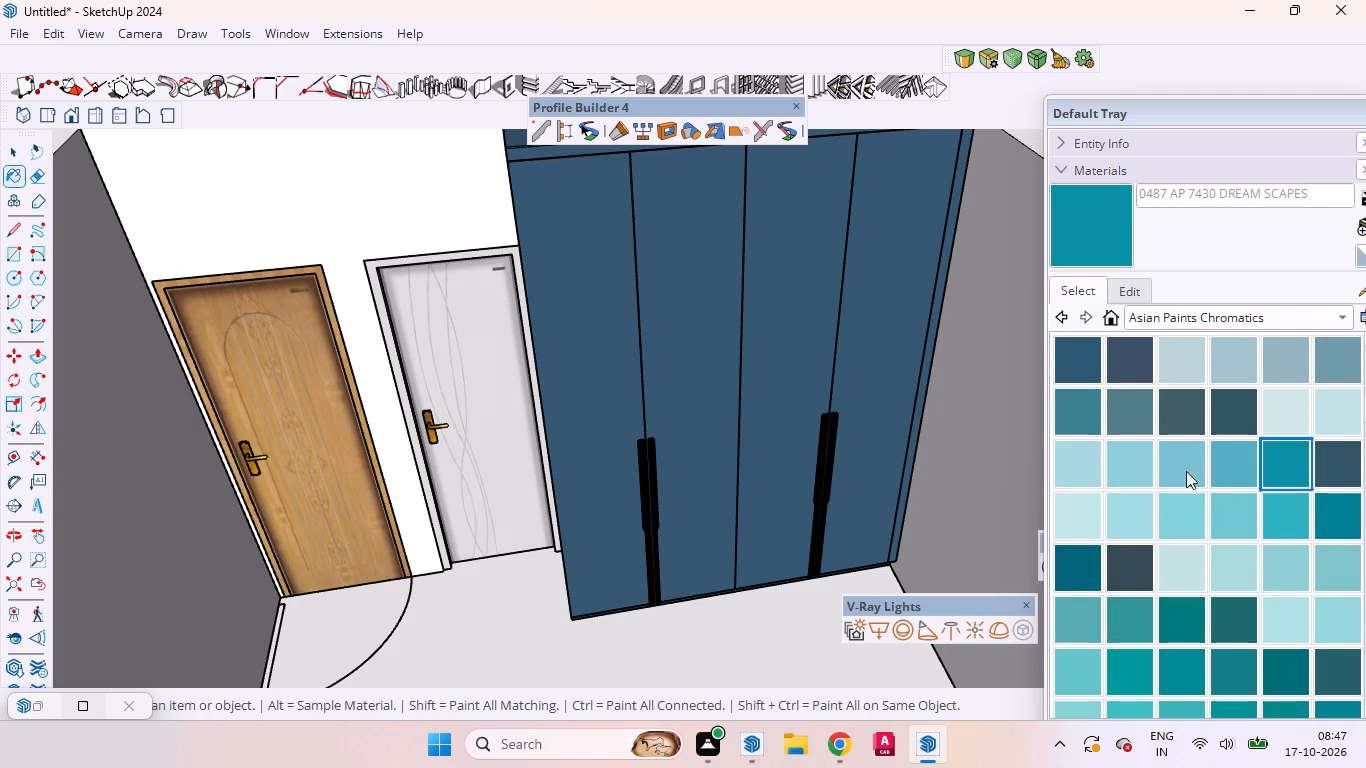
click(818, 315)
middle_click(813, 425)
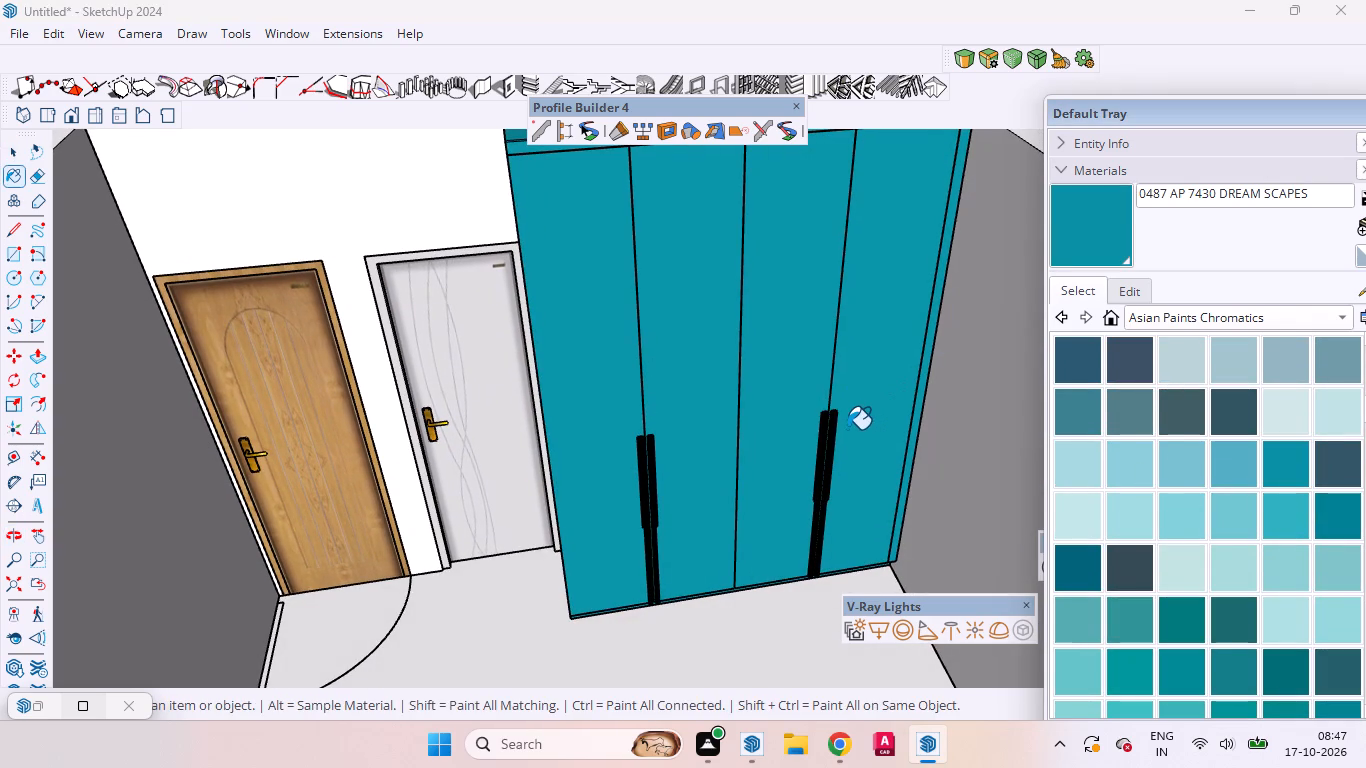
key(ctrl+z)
Paint the corner bedroom's wardrobe with the teal Asian Paints Chromatics material 0516 AP 9704 Lake Supreme-N.
scroll(1126, 534, down, 2)
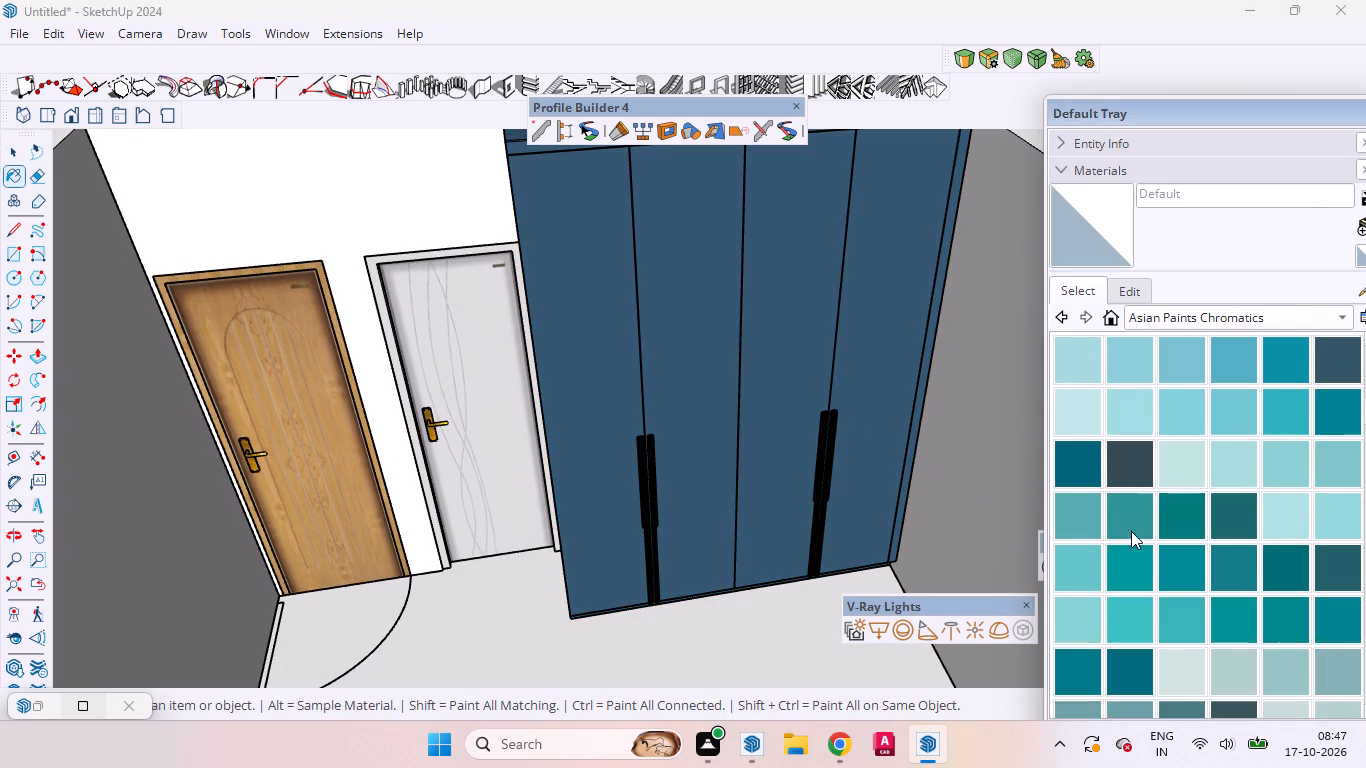
scroll(1159, 541, down, 1)
click(1244, 569)
click(746, 327)
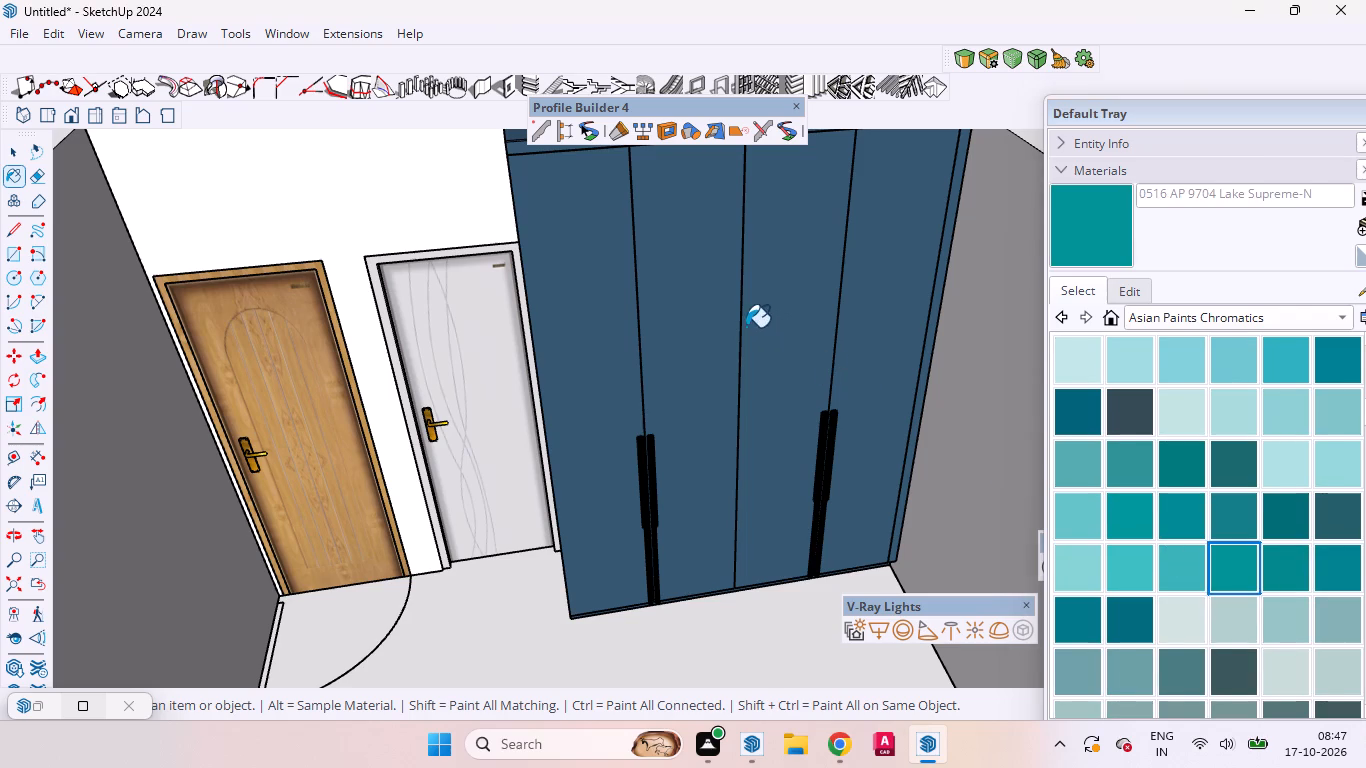
Examine the new colour on the corner bedroom's wardrobe, close to its doors and from farther back.
middle_drag(773, 374, 684, 456)
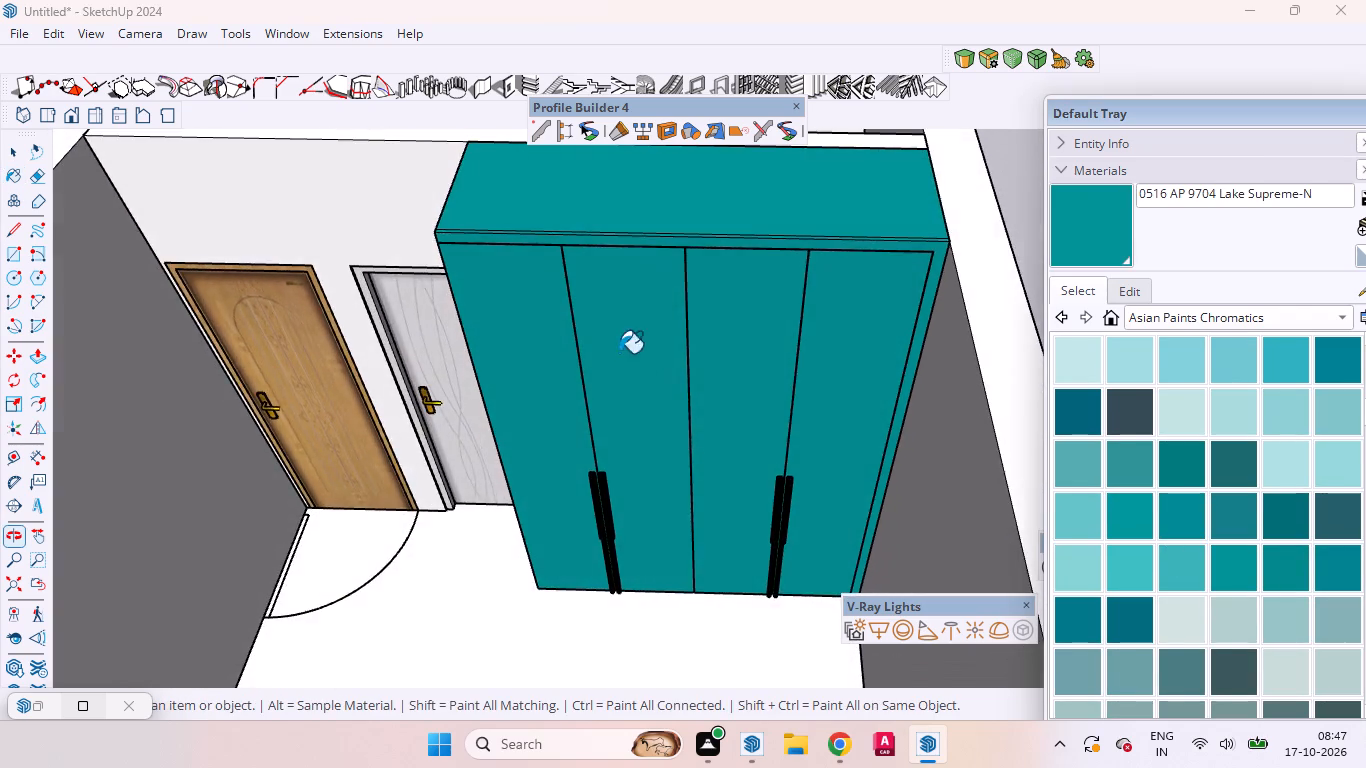
scroll(595, 314, up, 7)
scroll(592, 373, down, 3)
scroll(592, 375, up, 6)
middle_drag(599, 450, 749, 301)
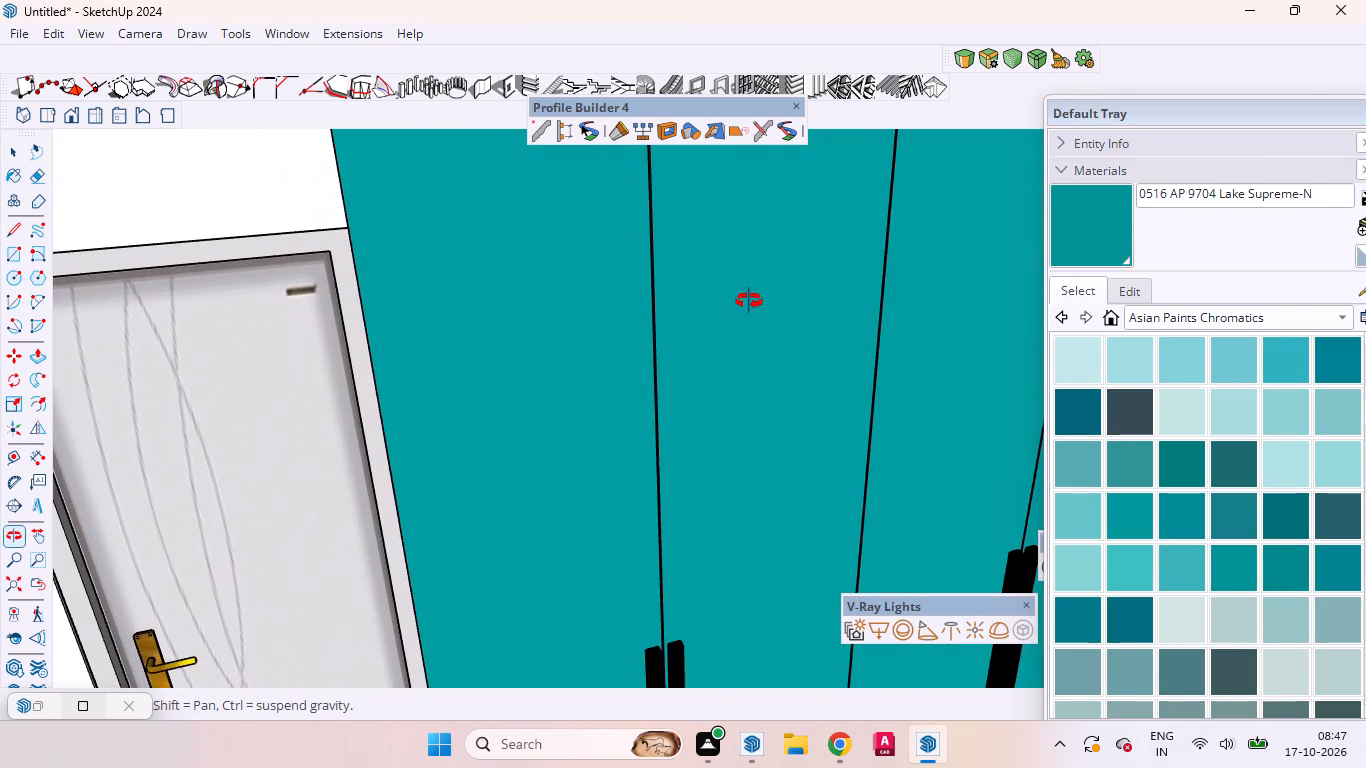
middle_drag(749, 301, 746, 303)
key(space)
scroll(780, 403, down, 3)
scroll(773, 398, up, 1)
scroll(773, 398, down, 2)
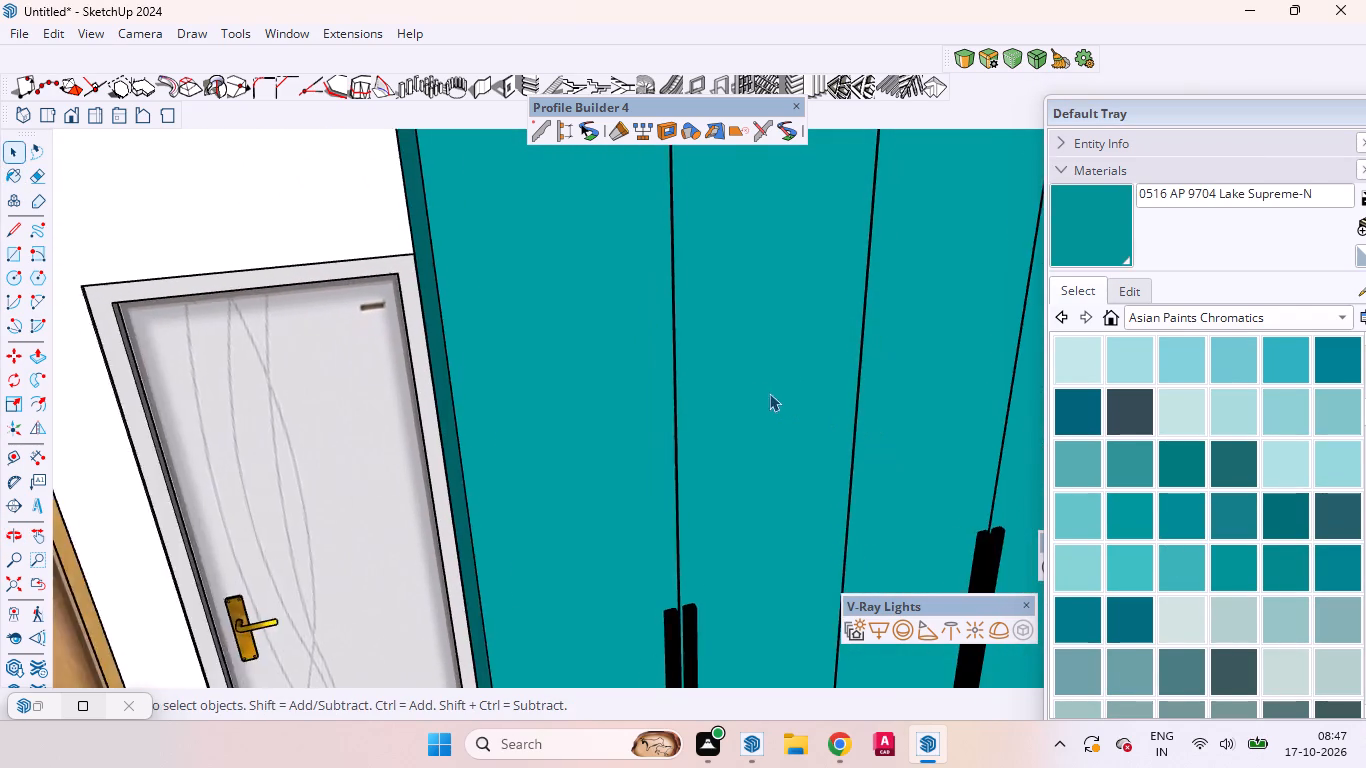
scroll(769, 393, down, 10)
scroll(1162, 493, down, 11)
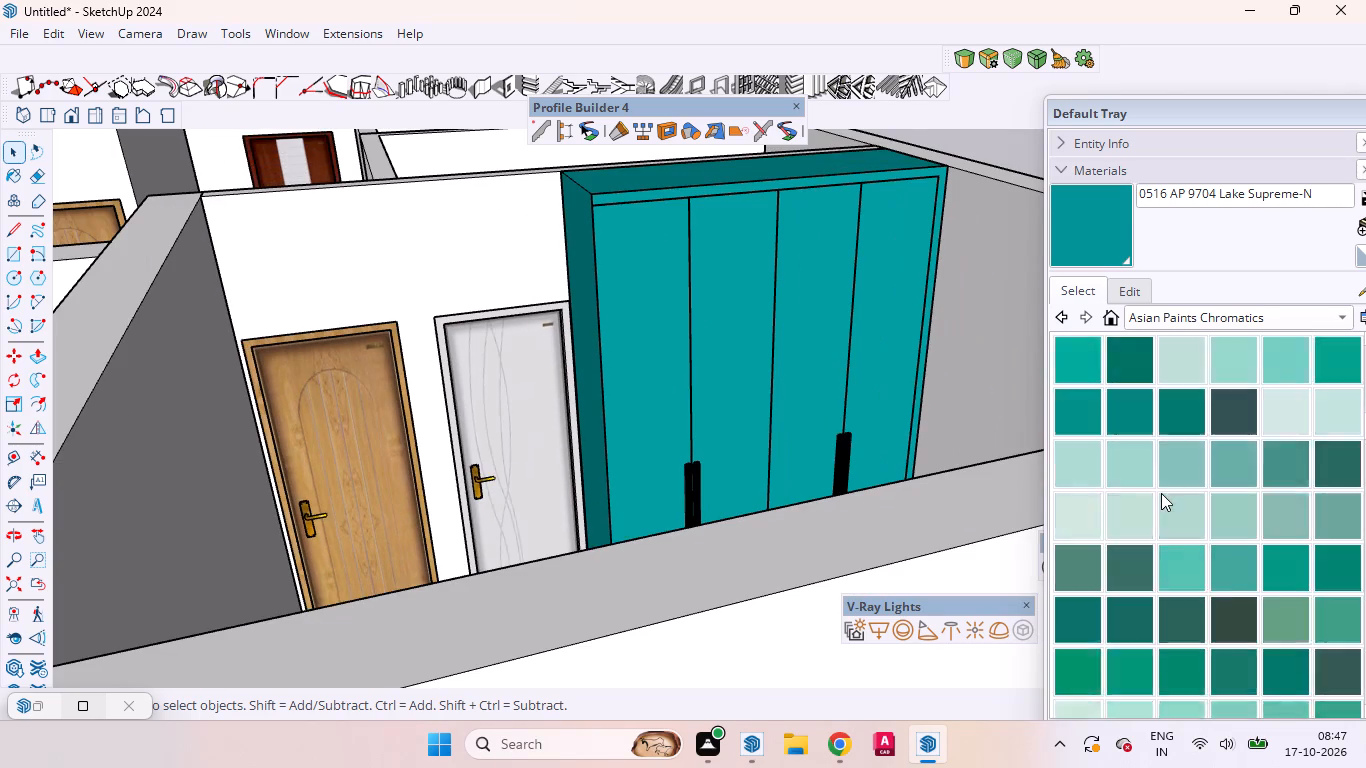
Paint the unpainted four-door wardrobe beside the wooden door in the middle bedroom with 0607 AP 9740 Bright Teal-N.
scroll(1161, 493, down, 5)
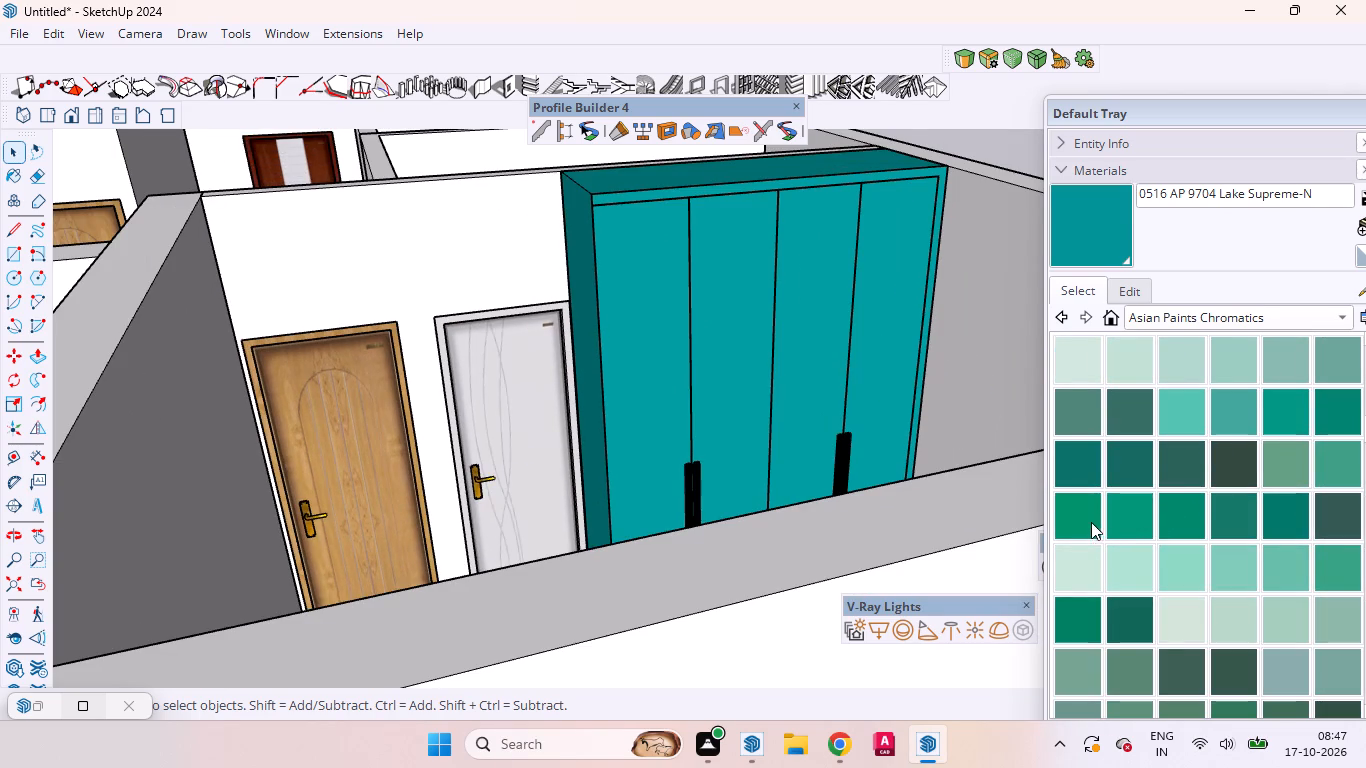
click(1278, 516)
scroll(975, 372, down, 5)
scroll(1015, 357, up, 1)
scroll(1015, 357, down, 6)
scroll(738, 325, down, 4)
scroll(580, 379, up, 7)
scroll(580, 379, down, 1)
middle_drag(186, 282, 596, 292)
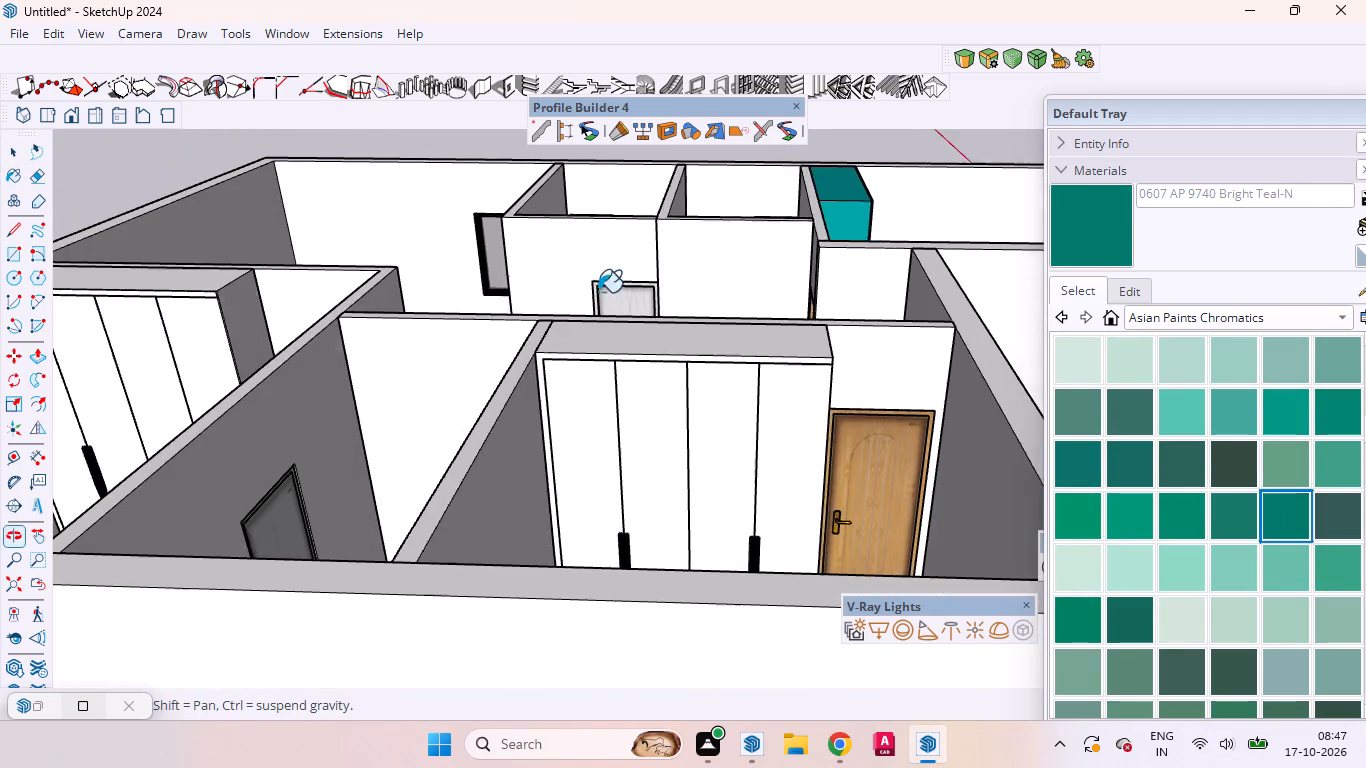
click(697, 436)
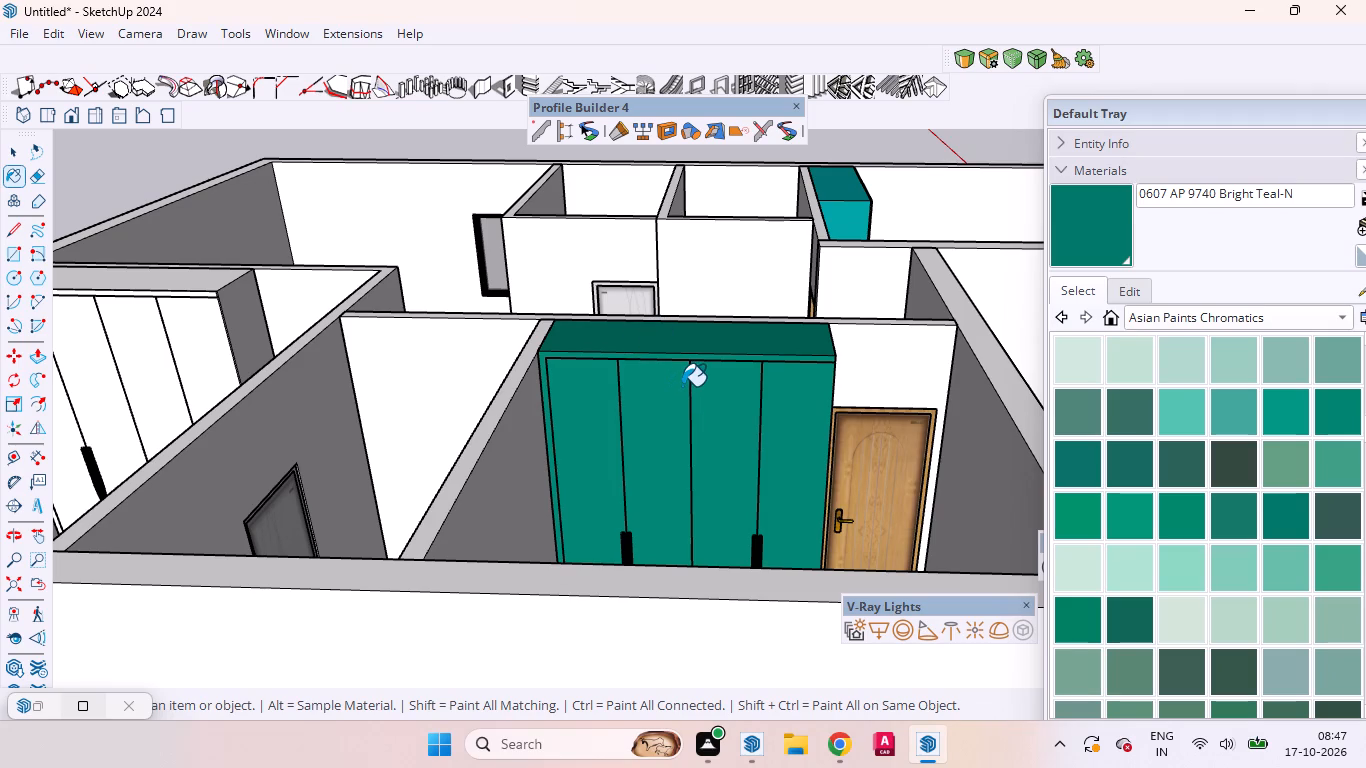
key(space)
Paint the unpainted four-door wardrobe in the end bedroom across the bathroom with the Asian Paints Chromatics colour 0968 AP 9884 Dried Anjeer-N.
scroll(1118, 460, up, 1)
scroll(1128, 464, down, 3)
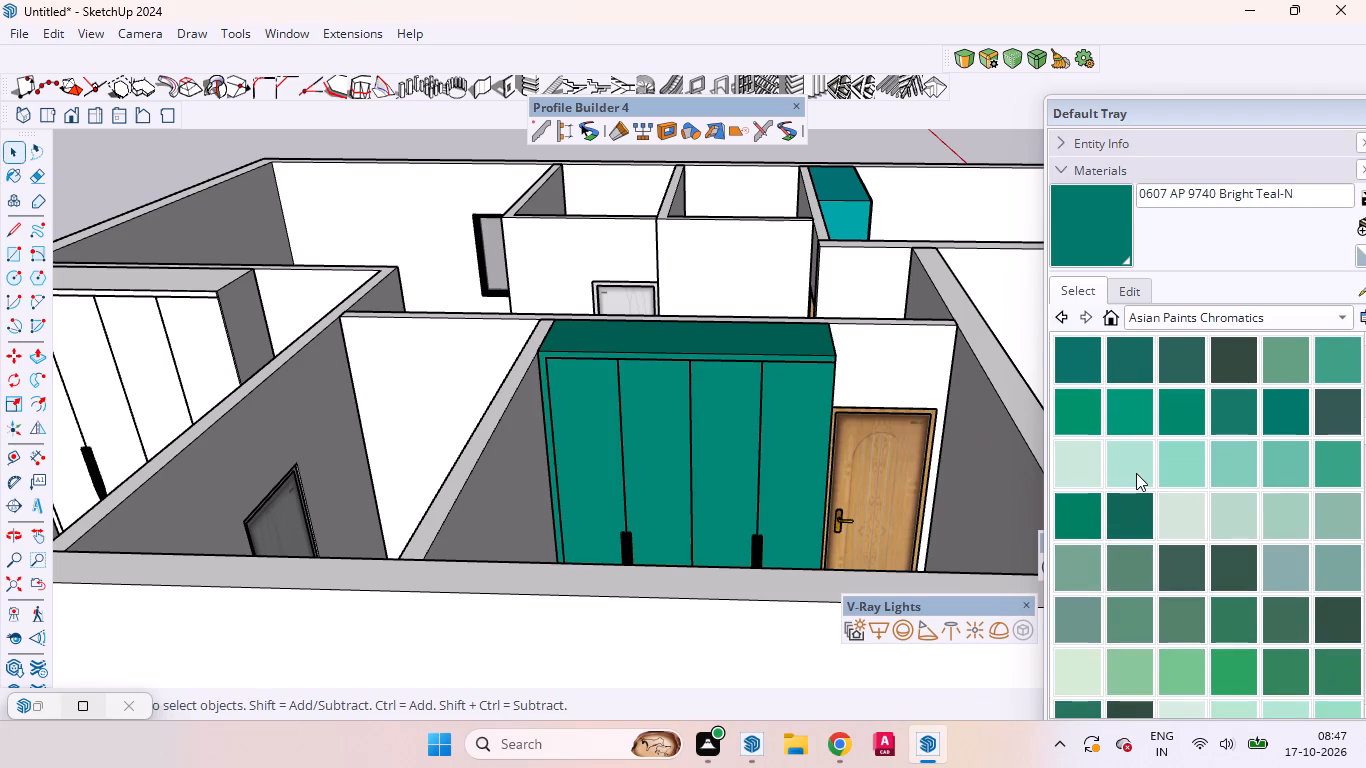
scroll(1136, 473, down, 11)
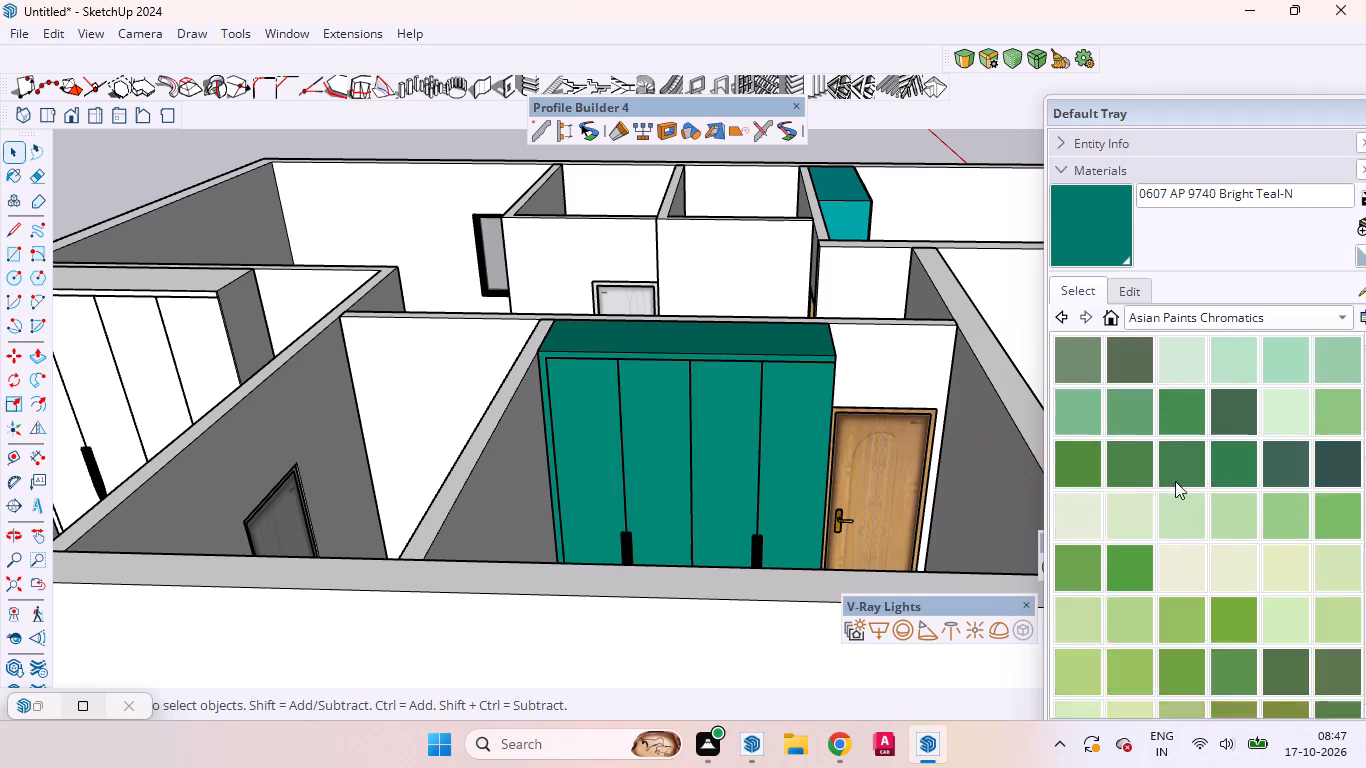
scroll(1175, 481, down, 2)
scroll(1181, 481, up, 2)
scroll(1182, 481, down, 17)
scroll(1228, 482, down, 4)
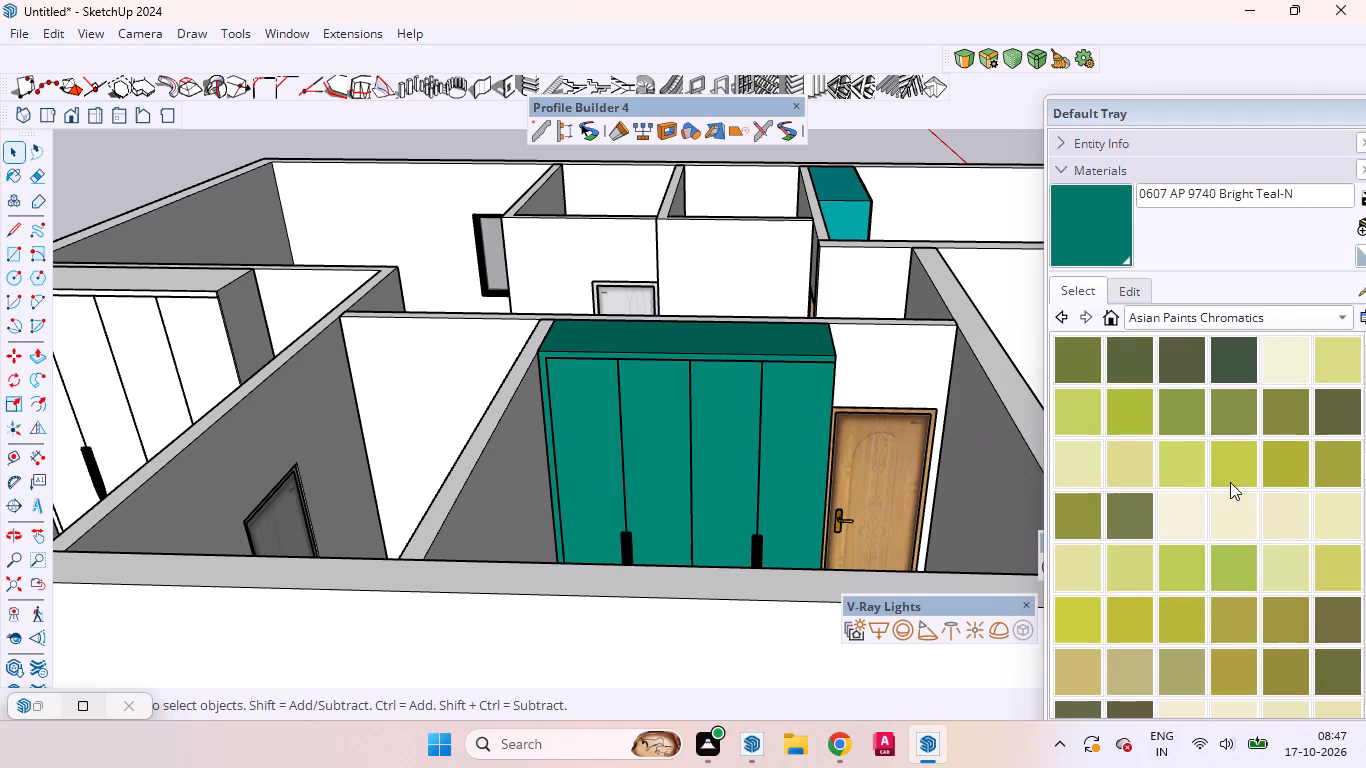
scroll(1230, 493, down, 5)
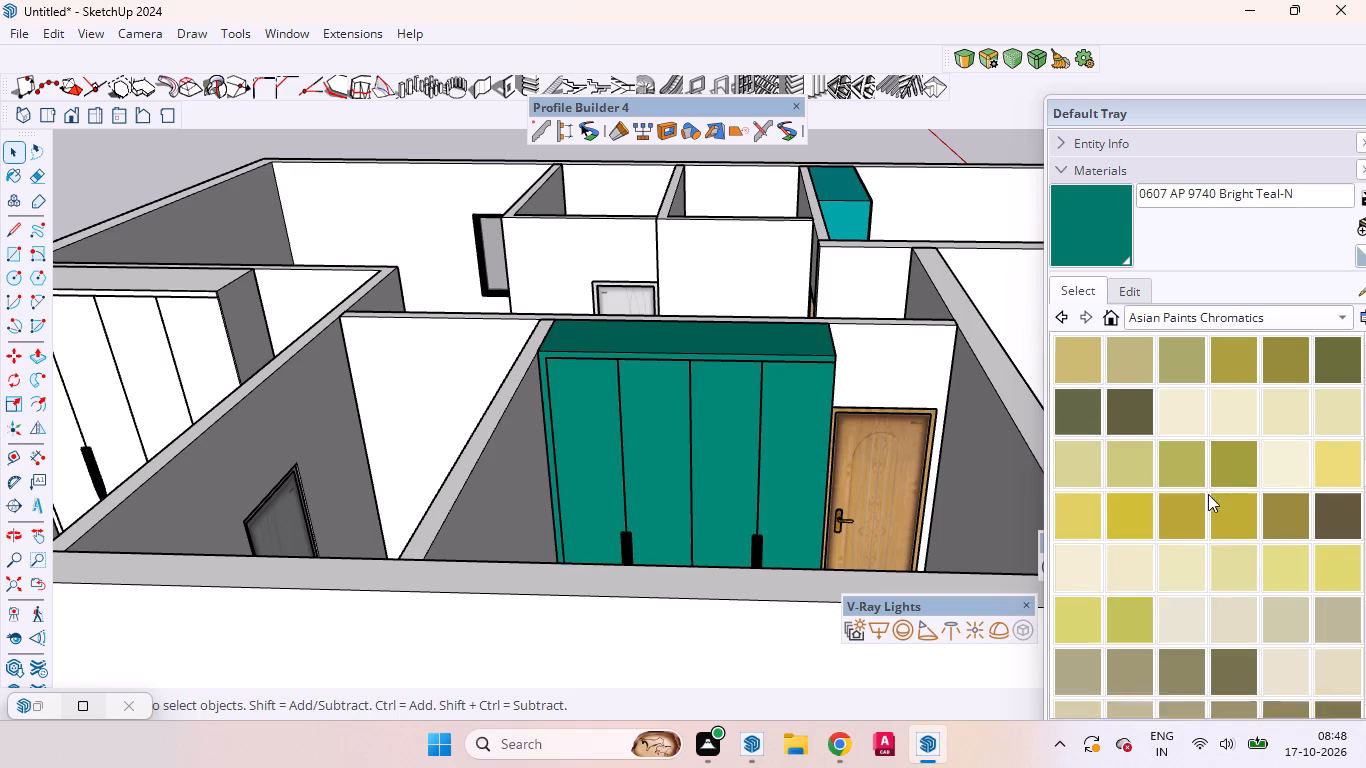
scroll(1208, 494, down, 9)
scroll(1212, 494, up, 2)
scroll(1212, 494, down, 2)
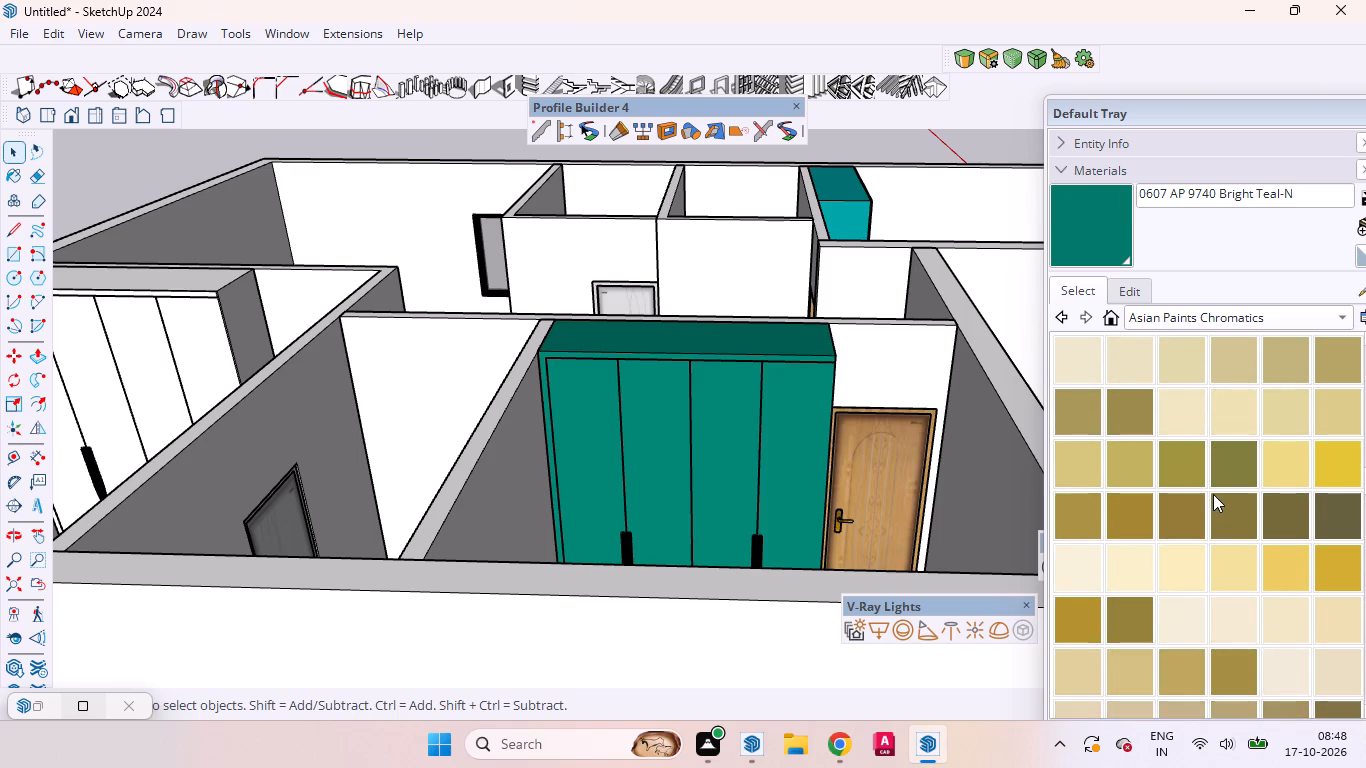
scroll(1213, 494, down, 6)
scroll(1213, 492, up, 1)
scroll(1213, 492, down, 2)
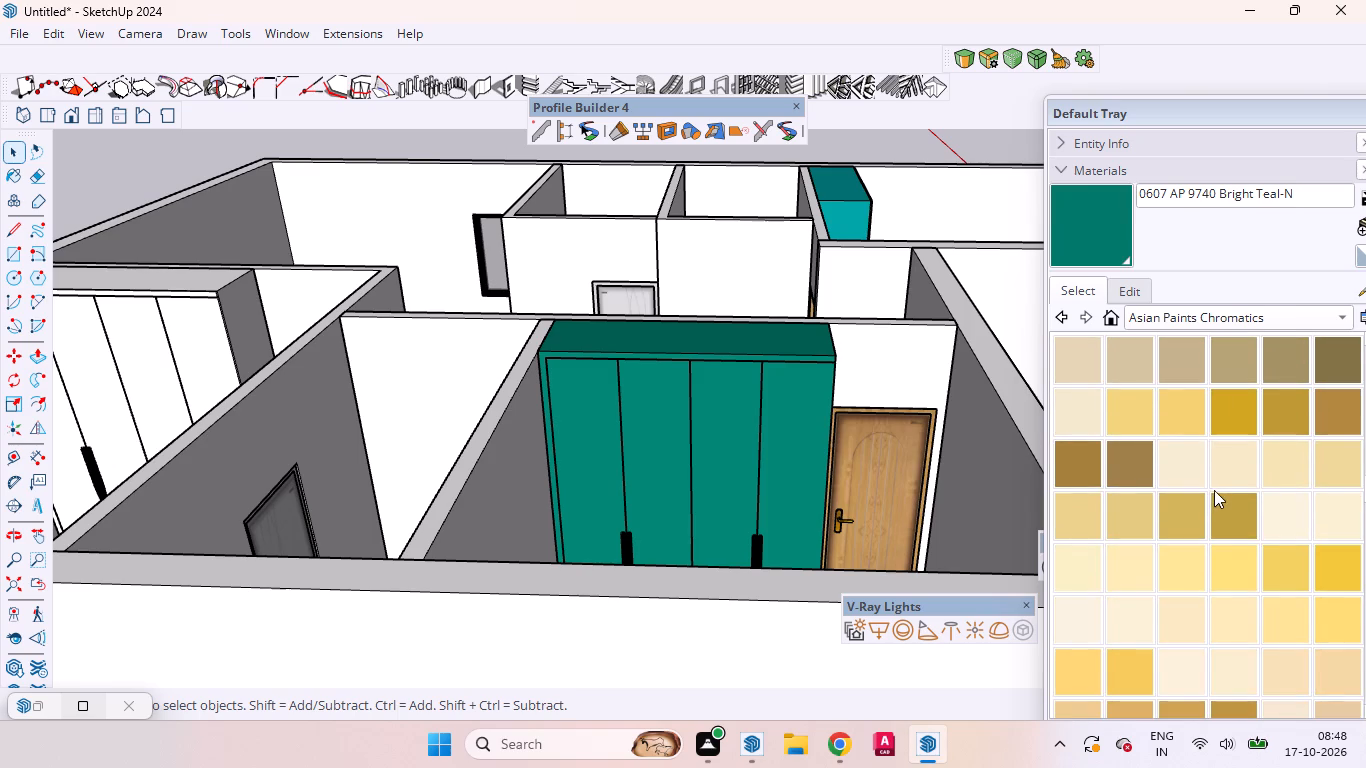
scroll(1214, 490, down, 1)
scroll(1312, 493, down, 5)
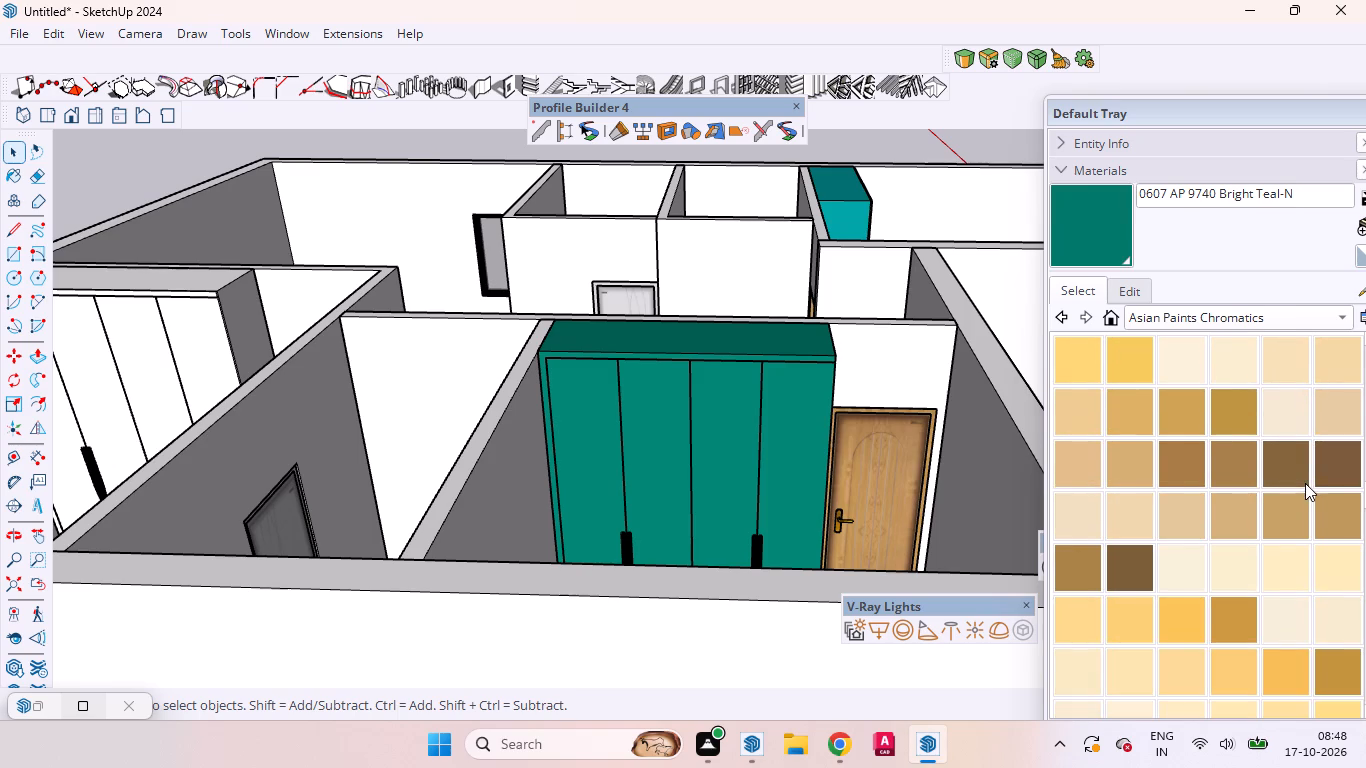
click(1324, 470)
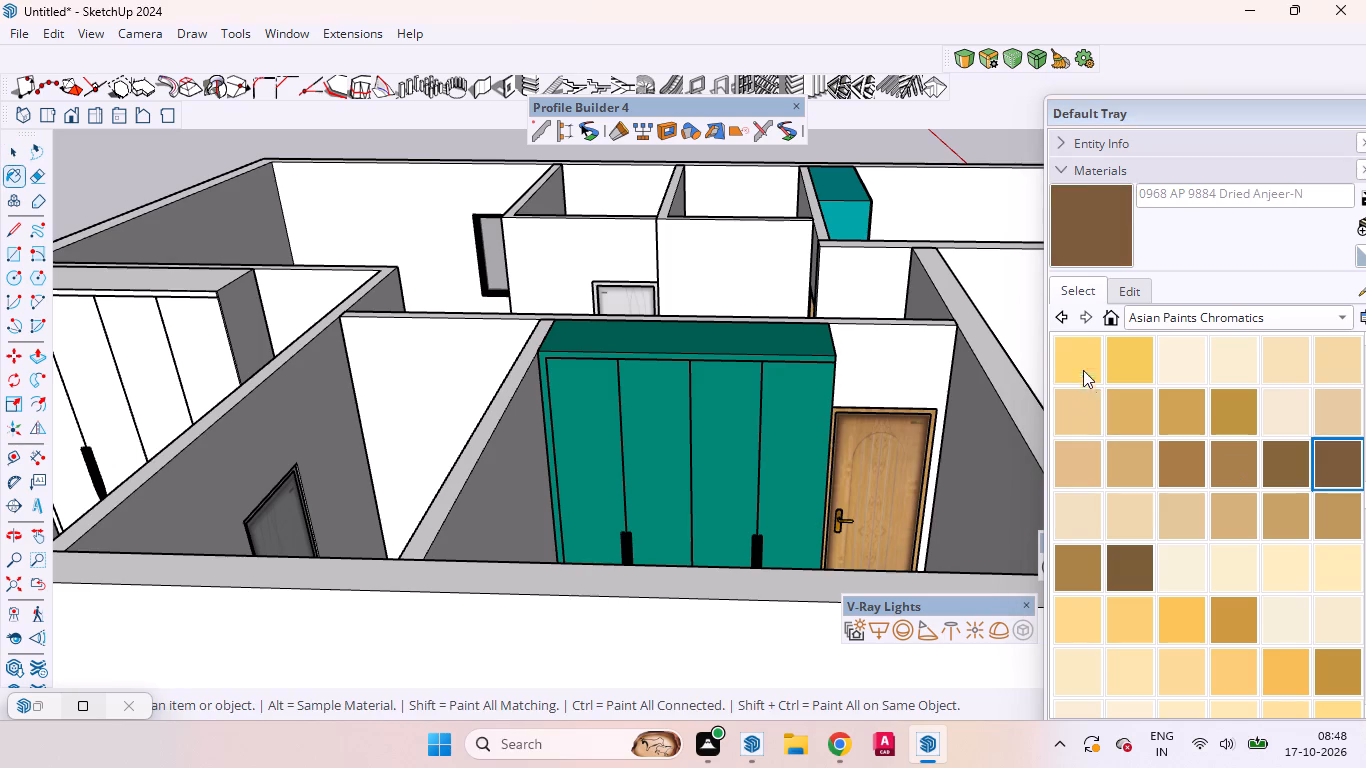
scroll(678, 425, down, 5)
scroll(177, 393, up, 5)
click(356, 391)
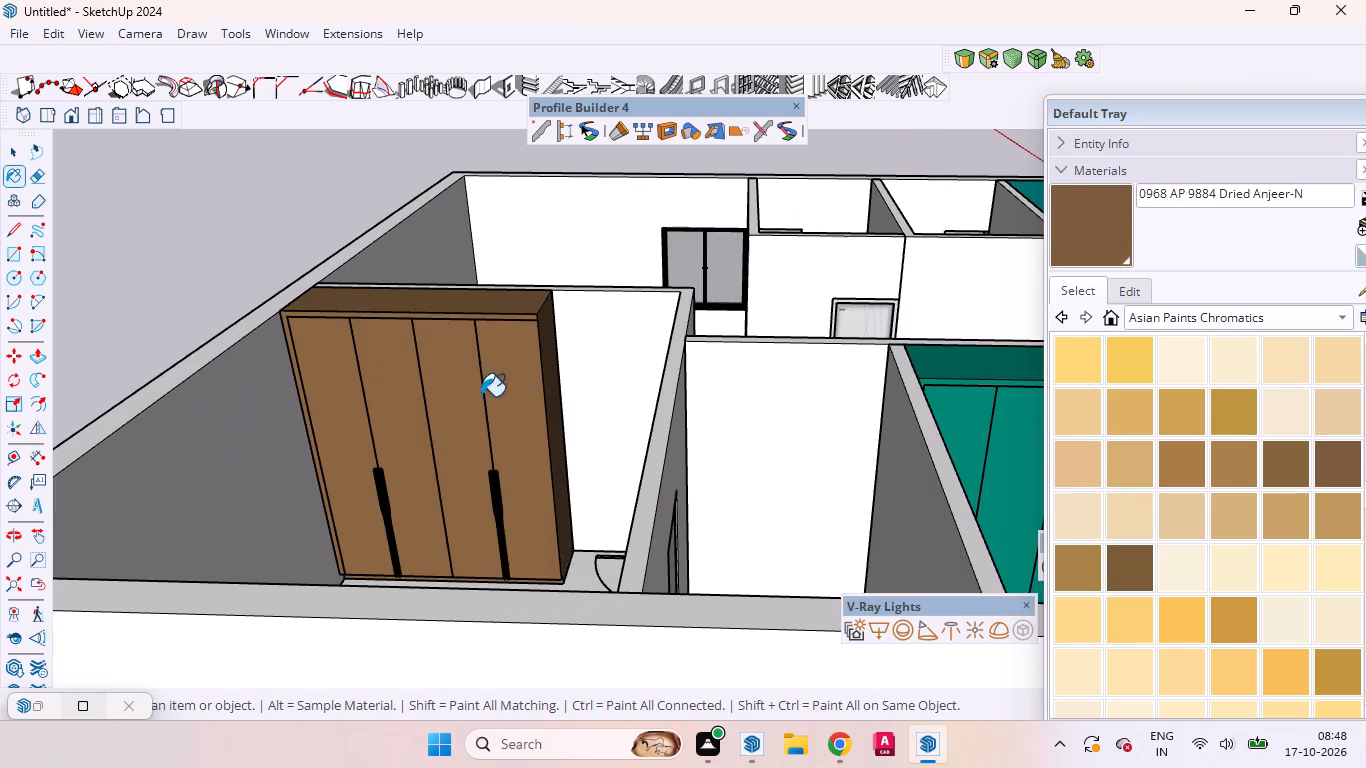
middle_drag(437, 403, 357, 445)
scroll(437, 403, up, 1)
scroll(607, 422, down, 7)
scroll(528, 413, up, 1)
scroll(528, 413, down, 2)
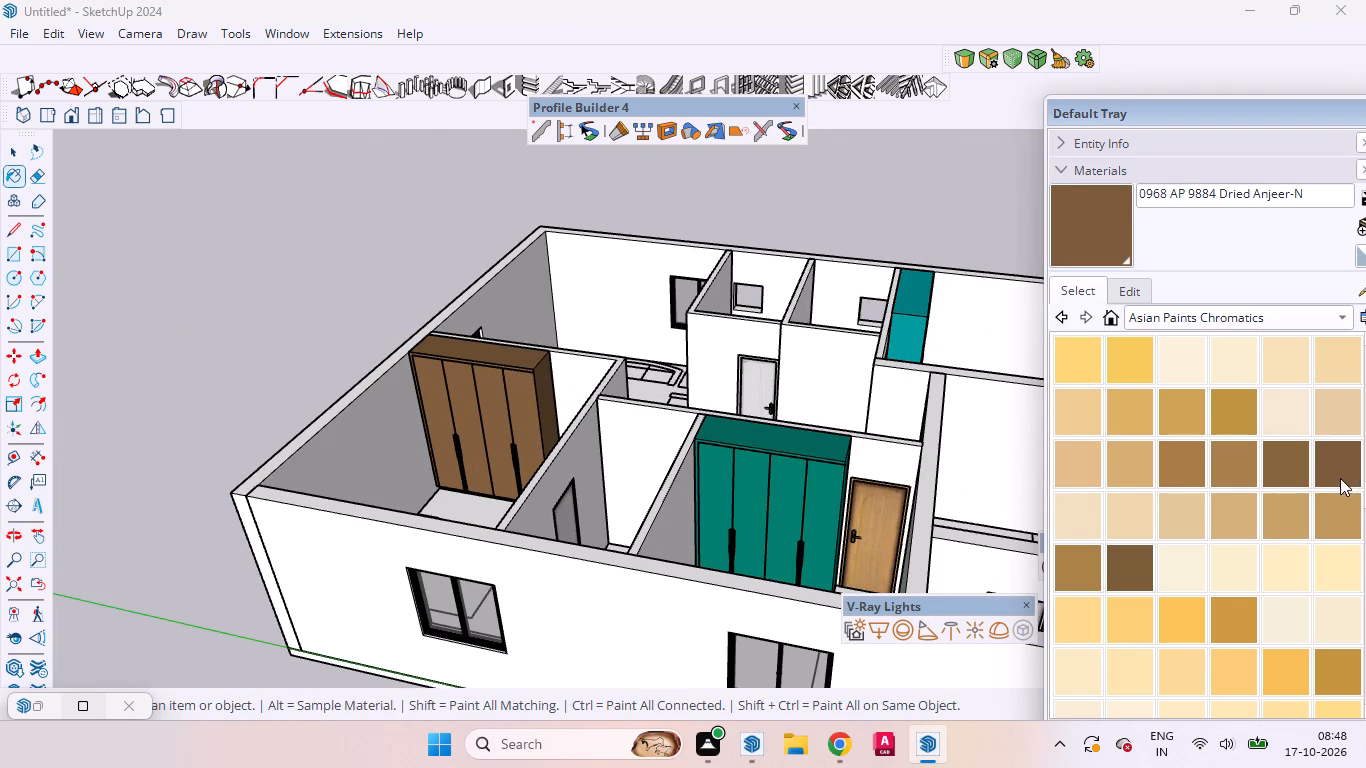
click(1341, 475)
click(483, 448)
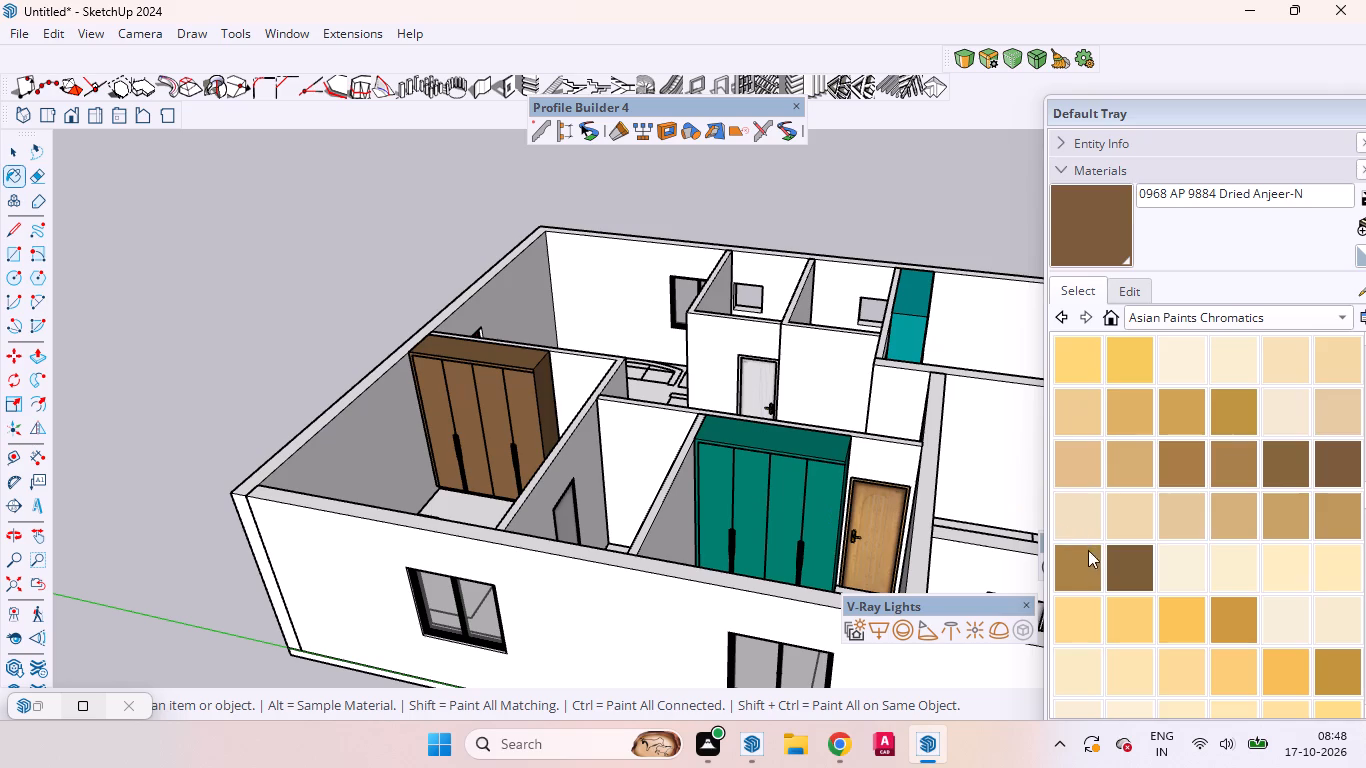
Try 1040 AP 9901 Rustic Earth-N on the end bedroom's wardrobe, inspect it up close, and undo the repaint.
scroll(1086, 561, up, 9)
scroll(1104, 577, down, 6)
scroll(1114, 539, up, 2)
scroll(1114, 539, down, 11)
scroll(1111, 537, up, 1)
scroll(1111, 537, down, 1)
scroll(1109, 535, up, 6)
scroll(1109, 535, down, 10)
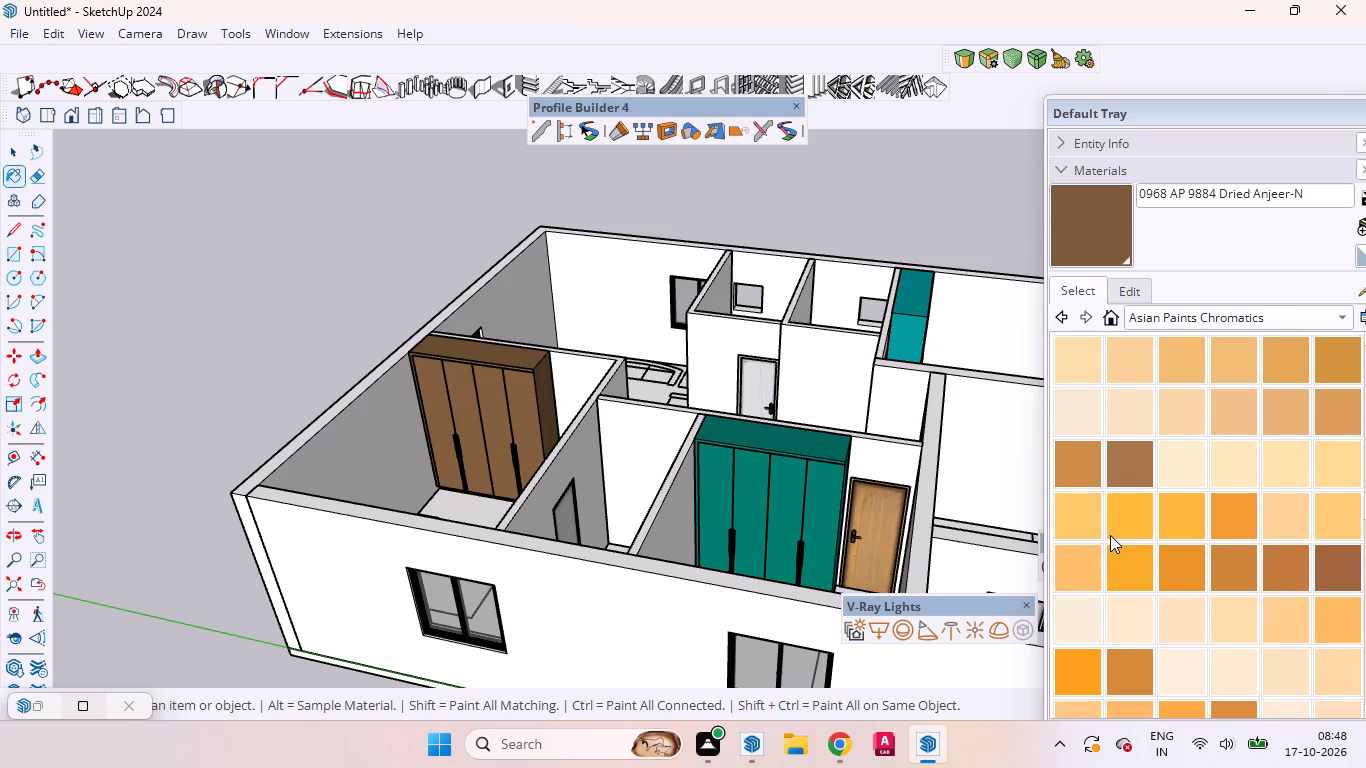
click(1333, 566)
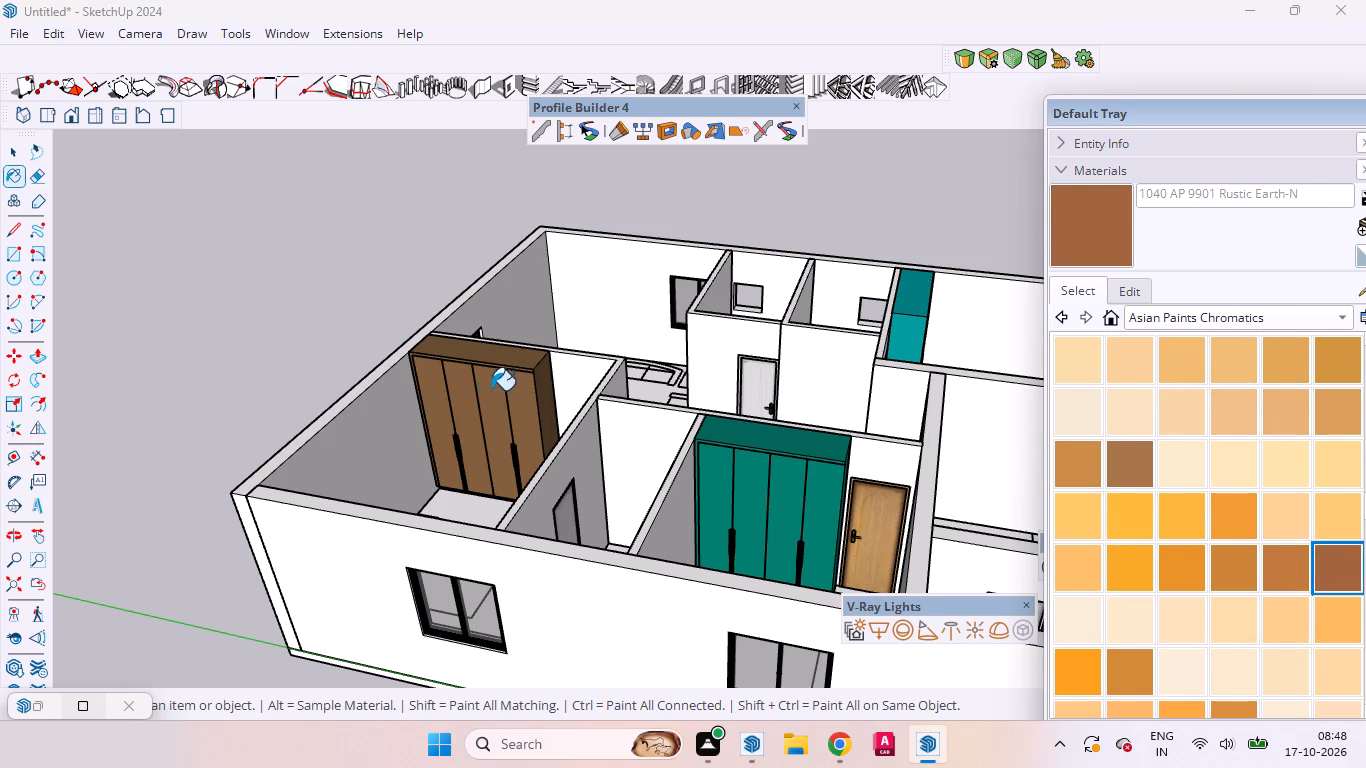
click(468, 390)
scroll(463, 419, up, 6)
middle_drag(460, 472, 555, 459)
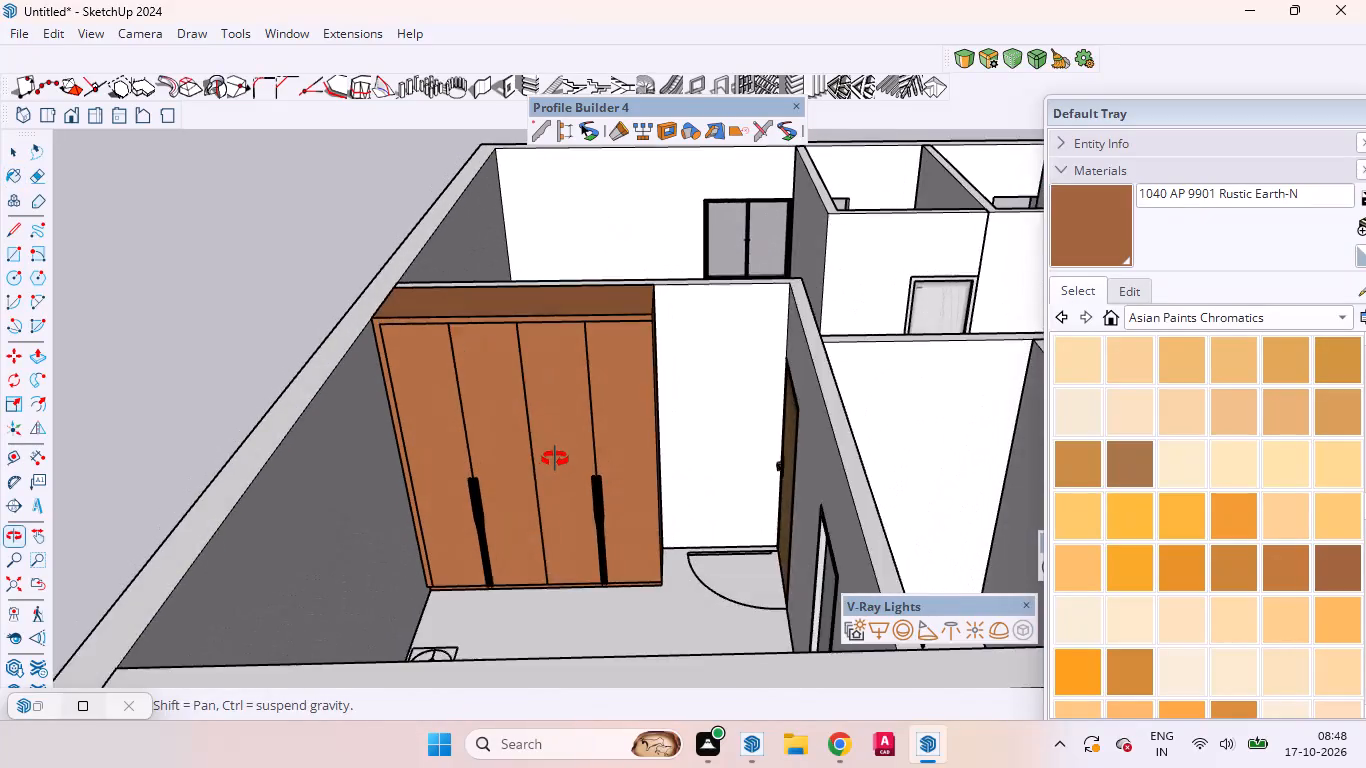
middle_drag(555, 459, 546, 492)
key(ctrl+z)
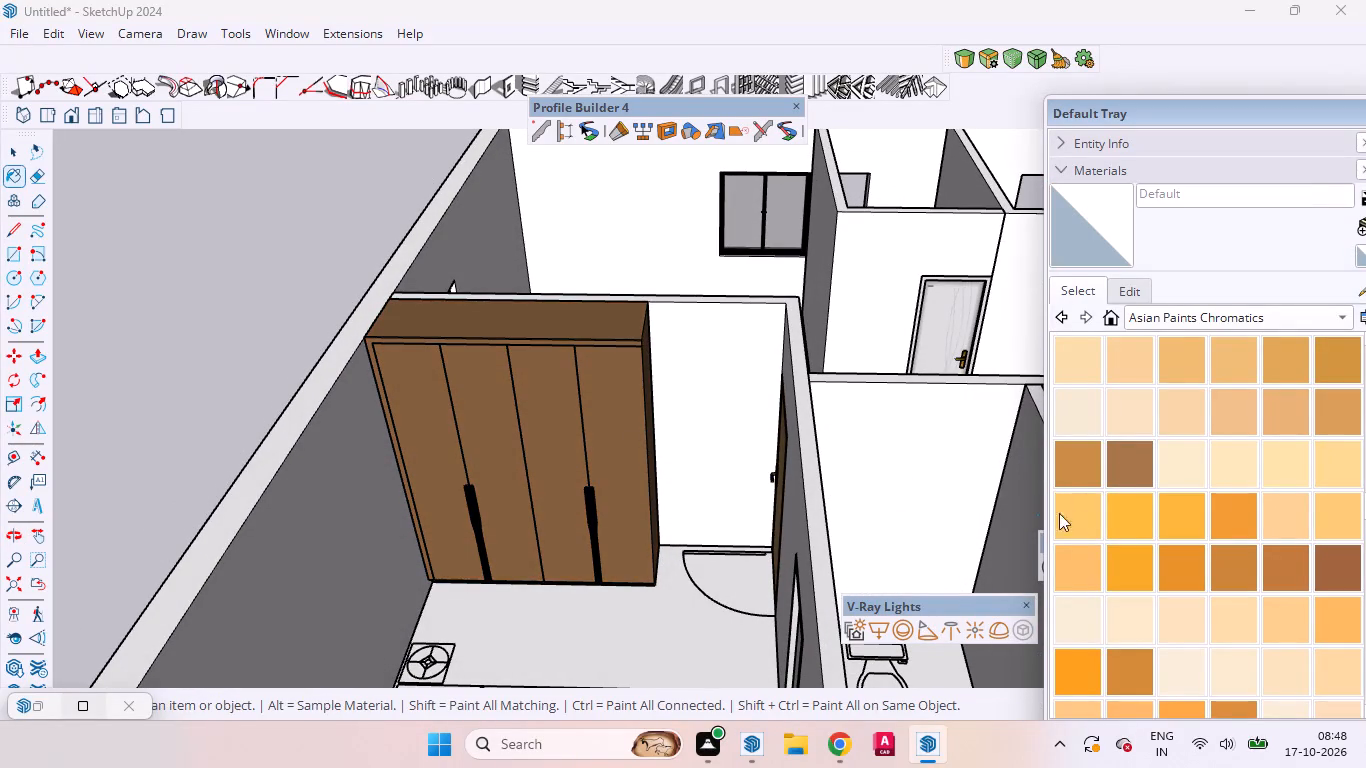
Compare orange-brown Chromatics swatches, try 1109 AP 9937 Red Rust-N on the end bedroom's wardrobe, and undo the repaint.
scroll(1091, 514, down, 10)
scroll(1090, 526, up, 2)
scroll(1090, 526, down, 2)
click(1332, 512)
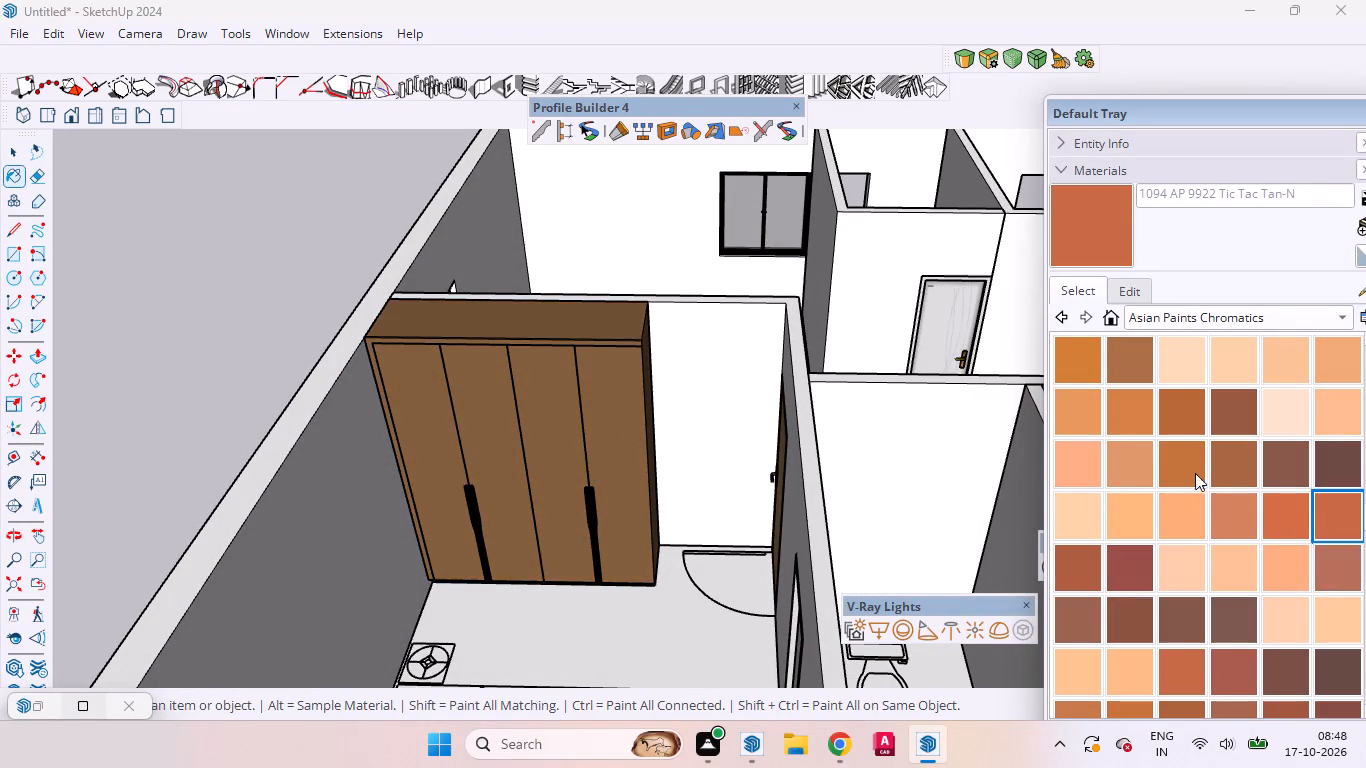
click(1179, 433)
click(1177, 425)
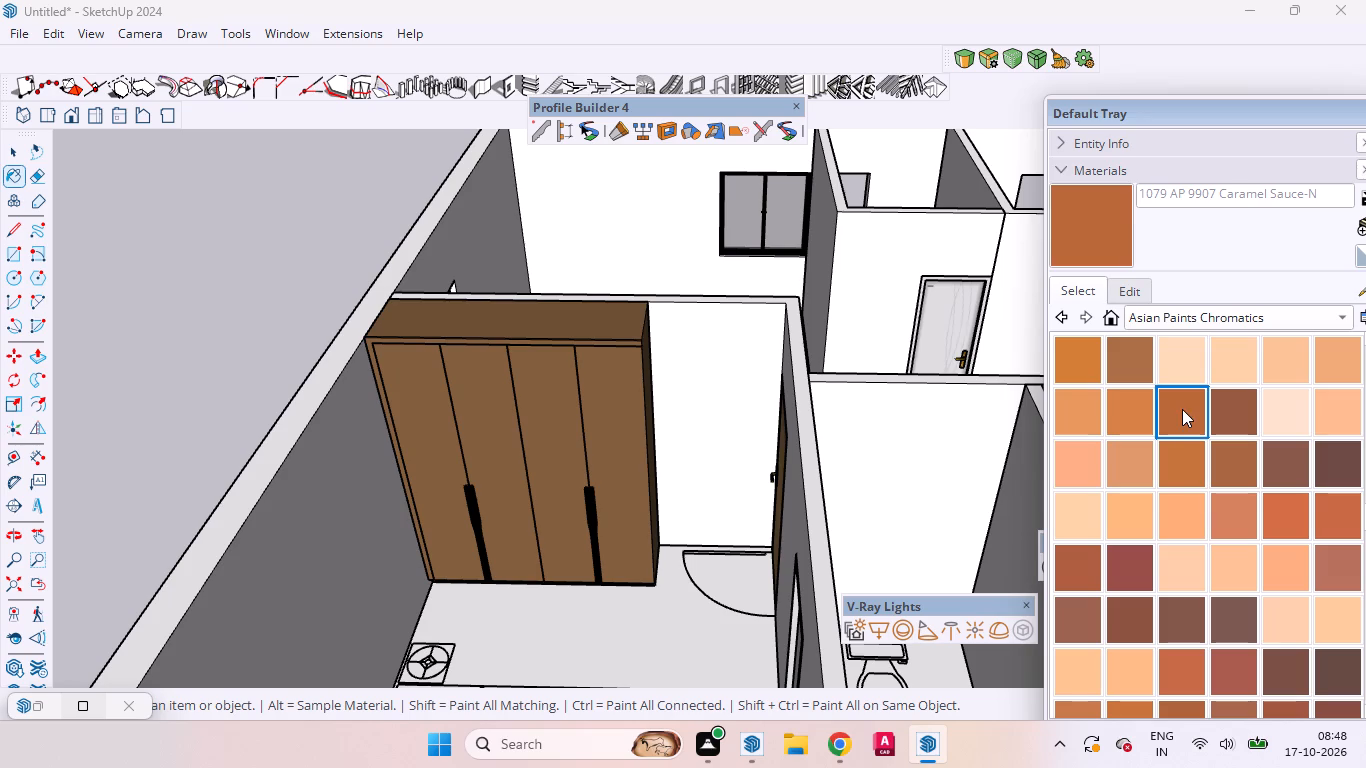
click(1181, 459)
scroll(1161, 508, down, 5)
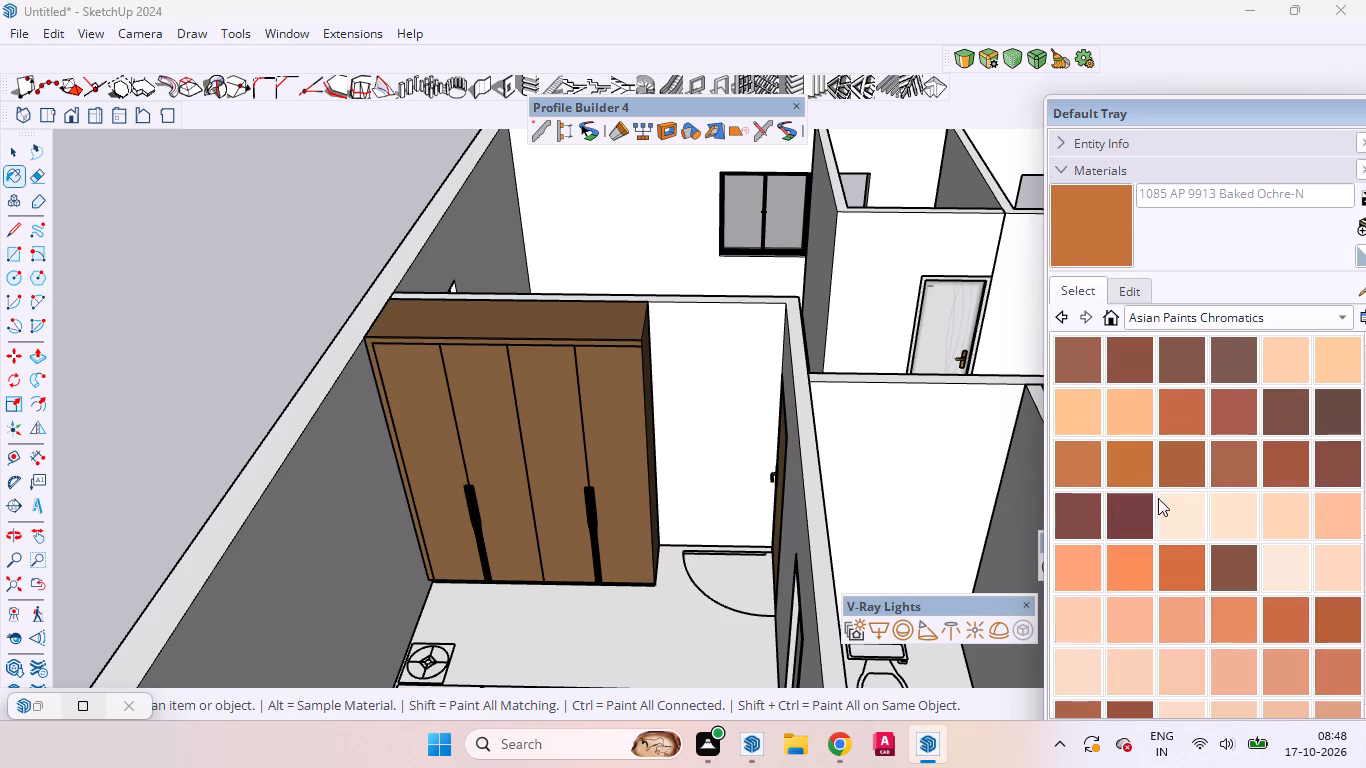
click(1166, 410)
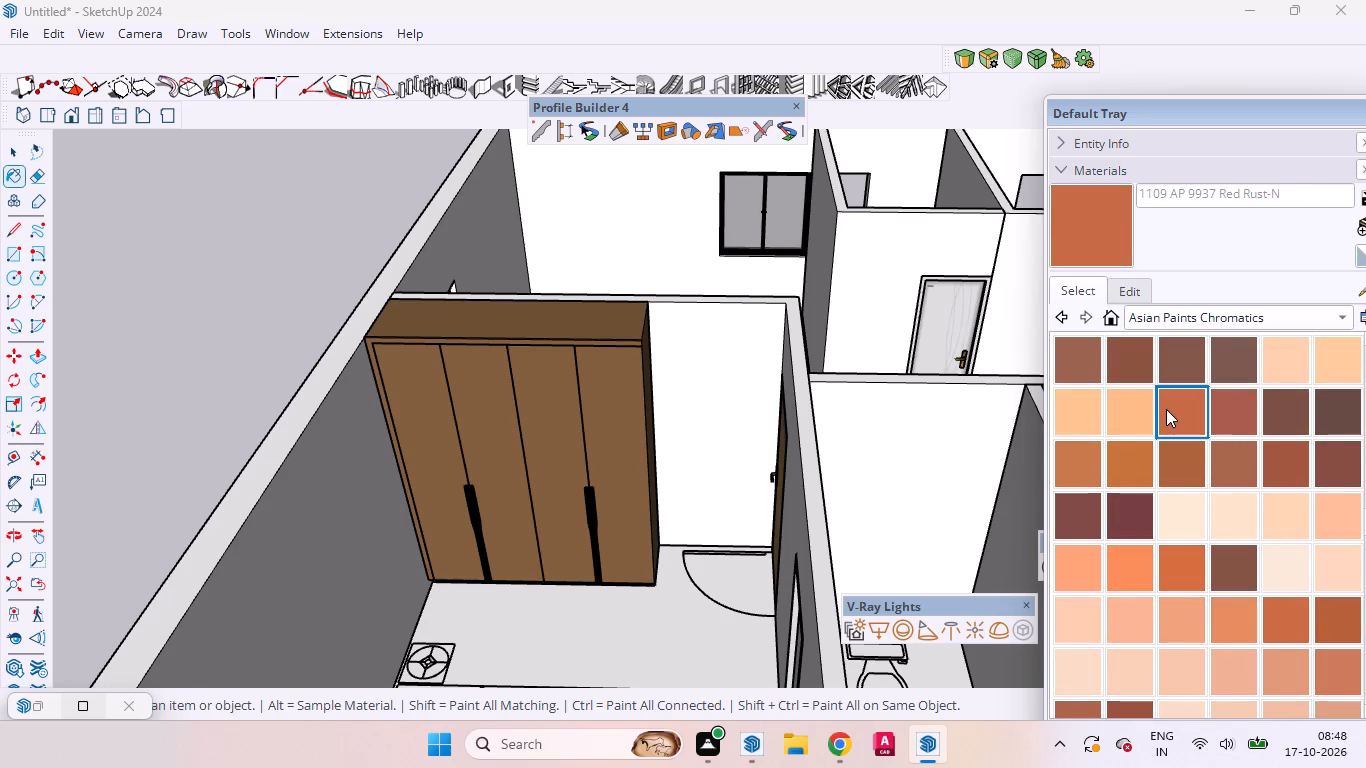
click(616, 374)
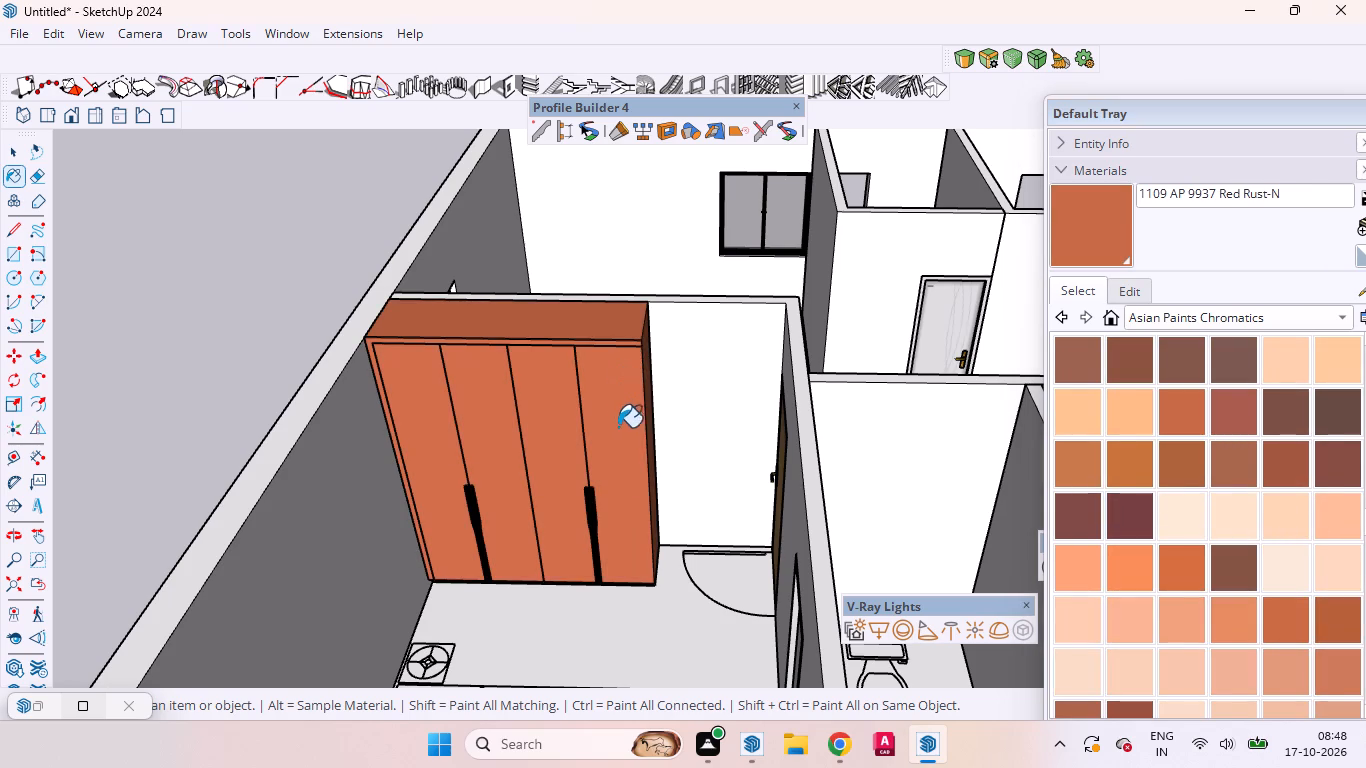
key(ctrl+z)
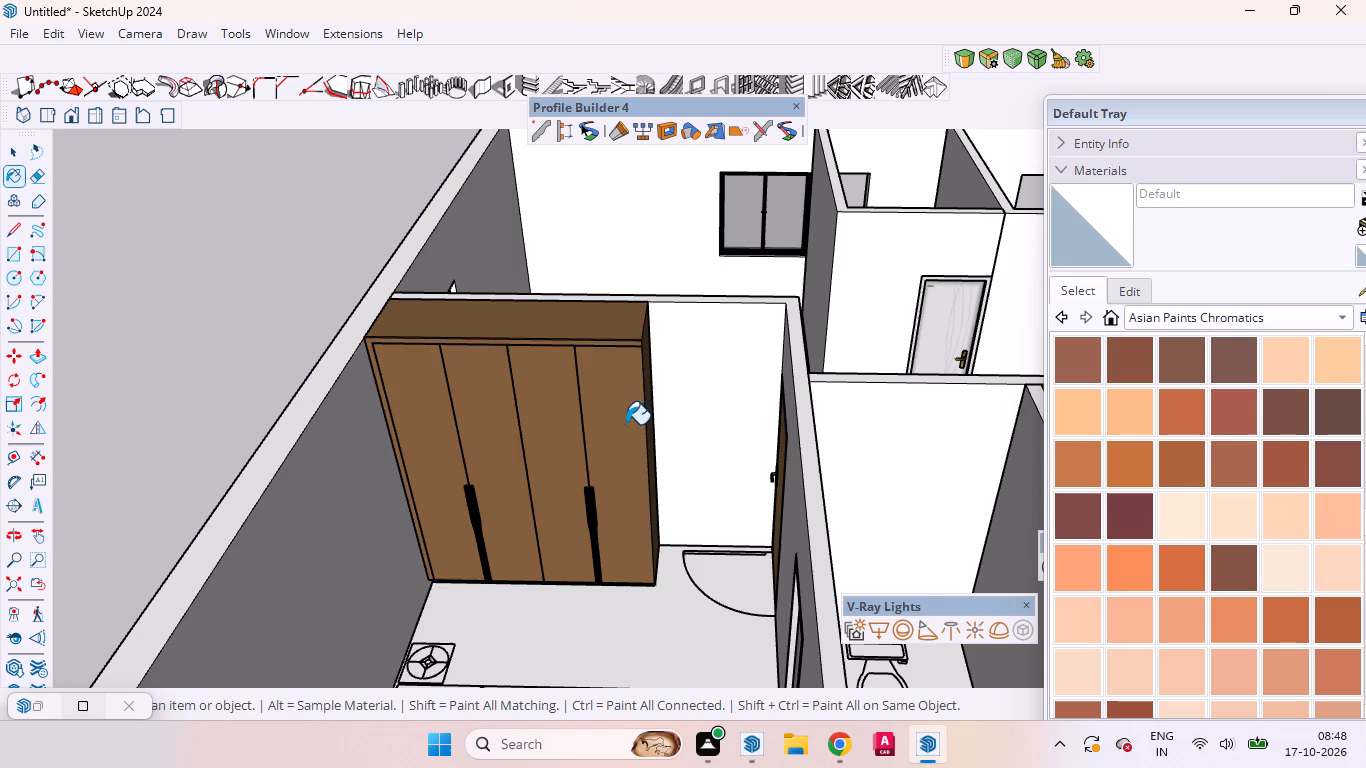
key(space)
Paint the end bedroom's wardrobe with the Asian Paints Chromatics material 1160 AP 9961 Cherry Brown-N.
scroll(1329, 502, down, 4)
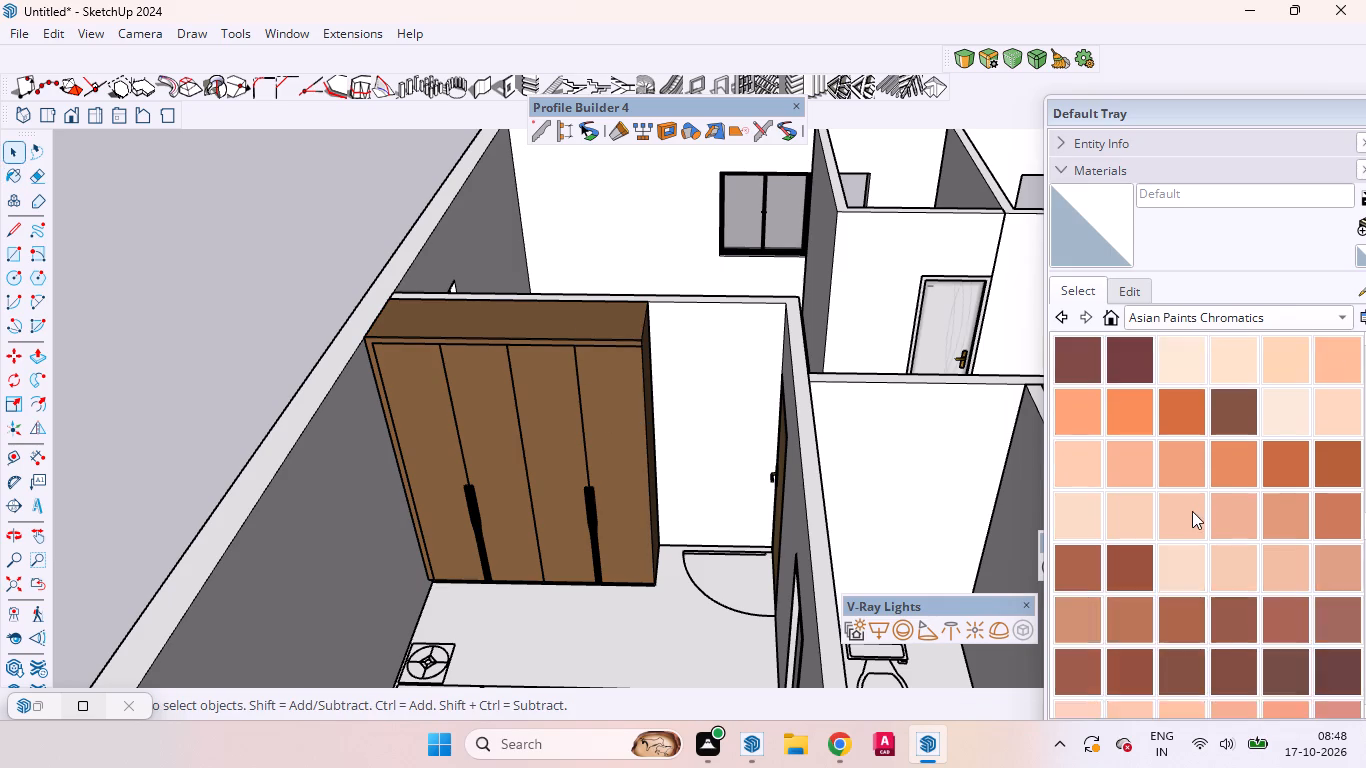
scroll(1184, 516, down, 2)
click(1330, 512)
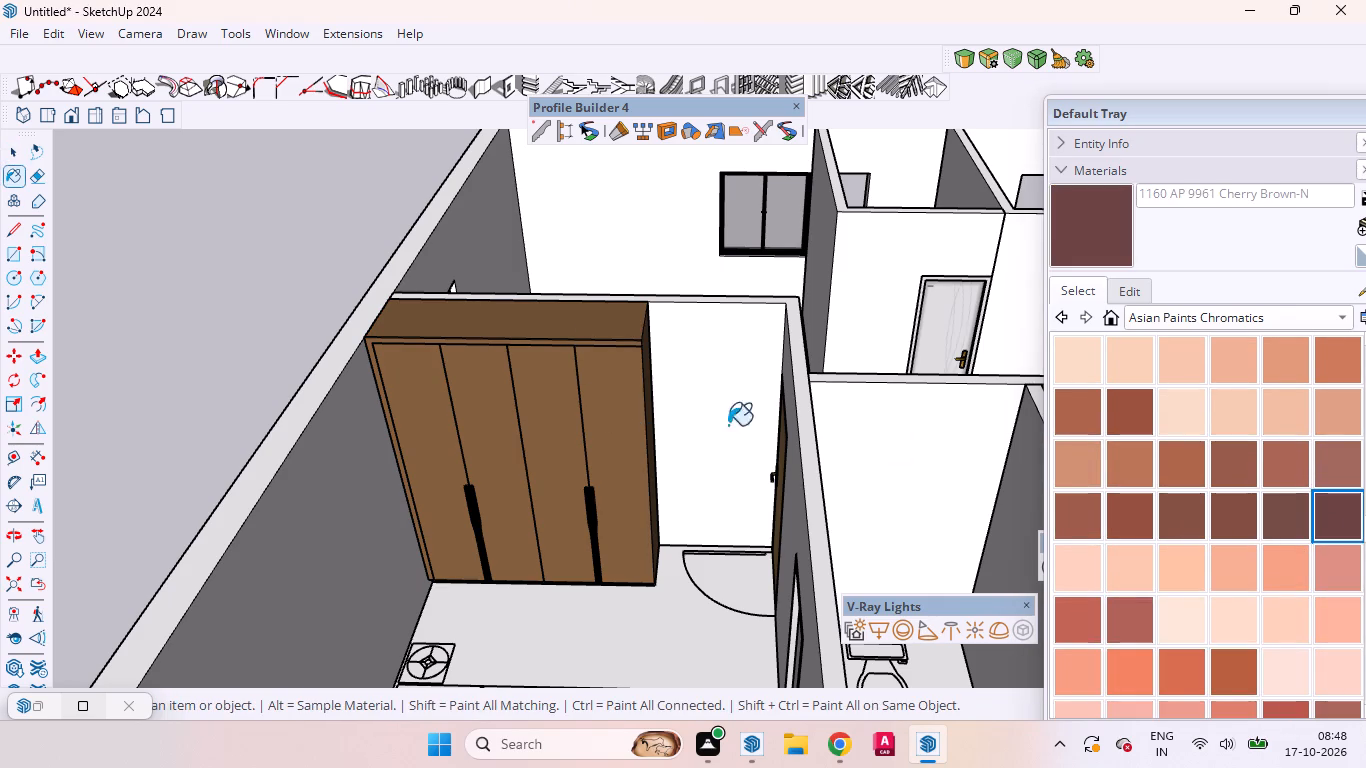
click(511, 404)
scroll(625, 443, down, 2)
scroll(625, 446, up, 4)
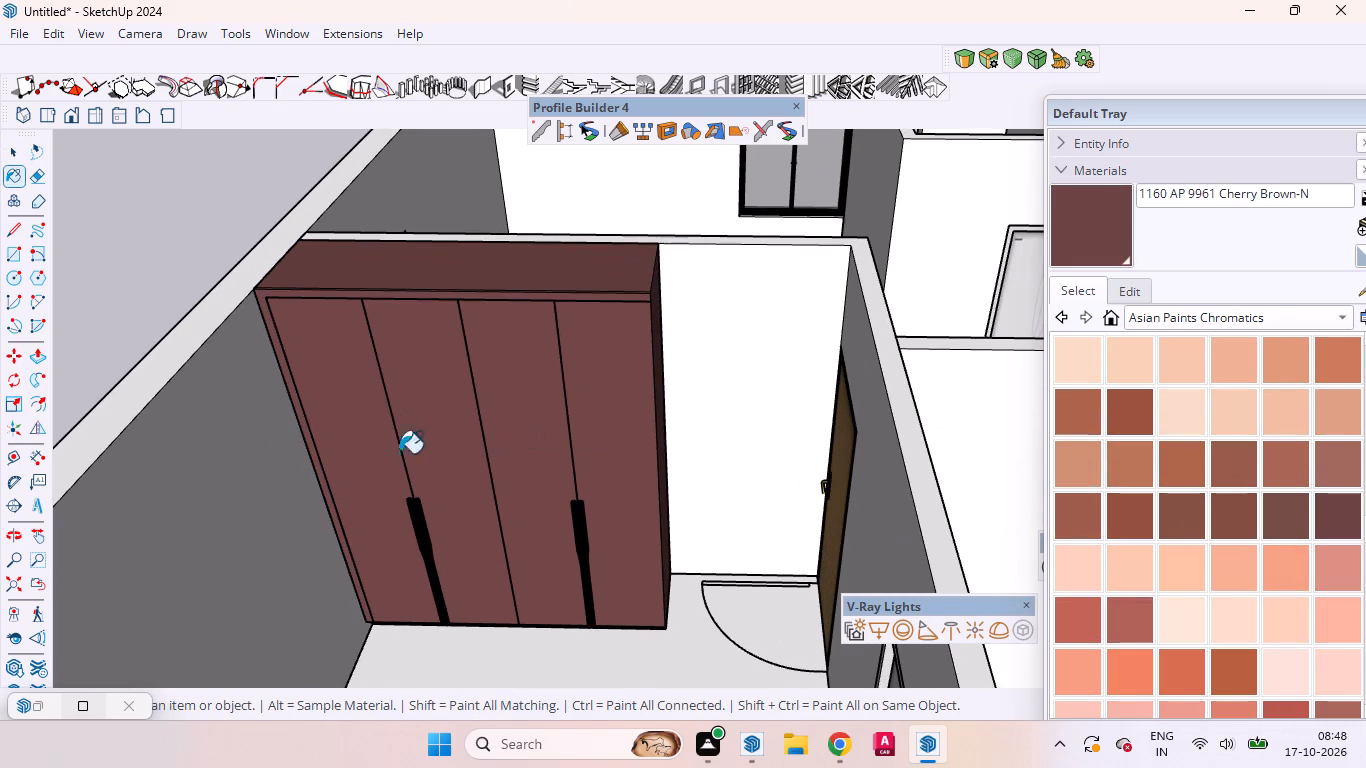
key(space)
click(131, 291)
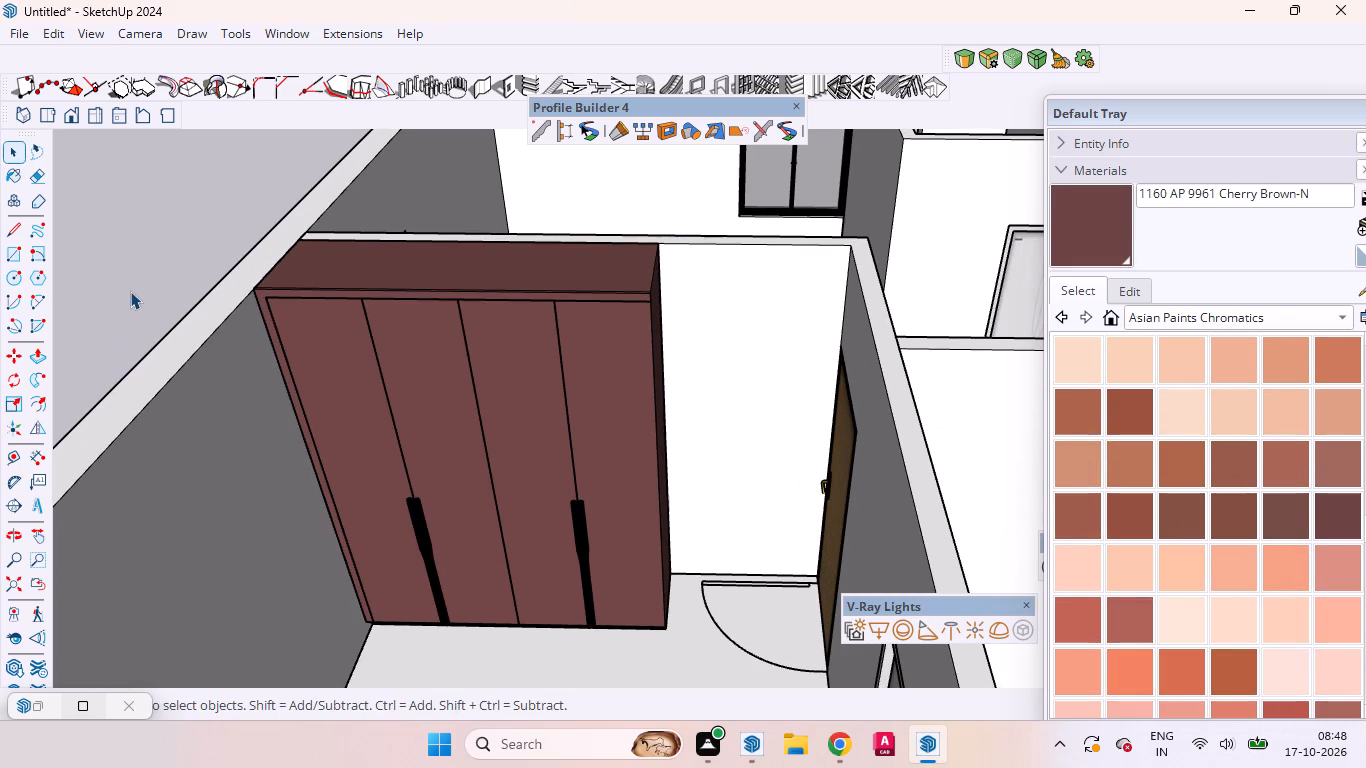
middle_drag(606, 290, 560, 369)
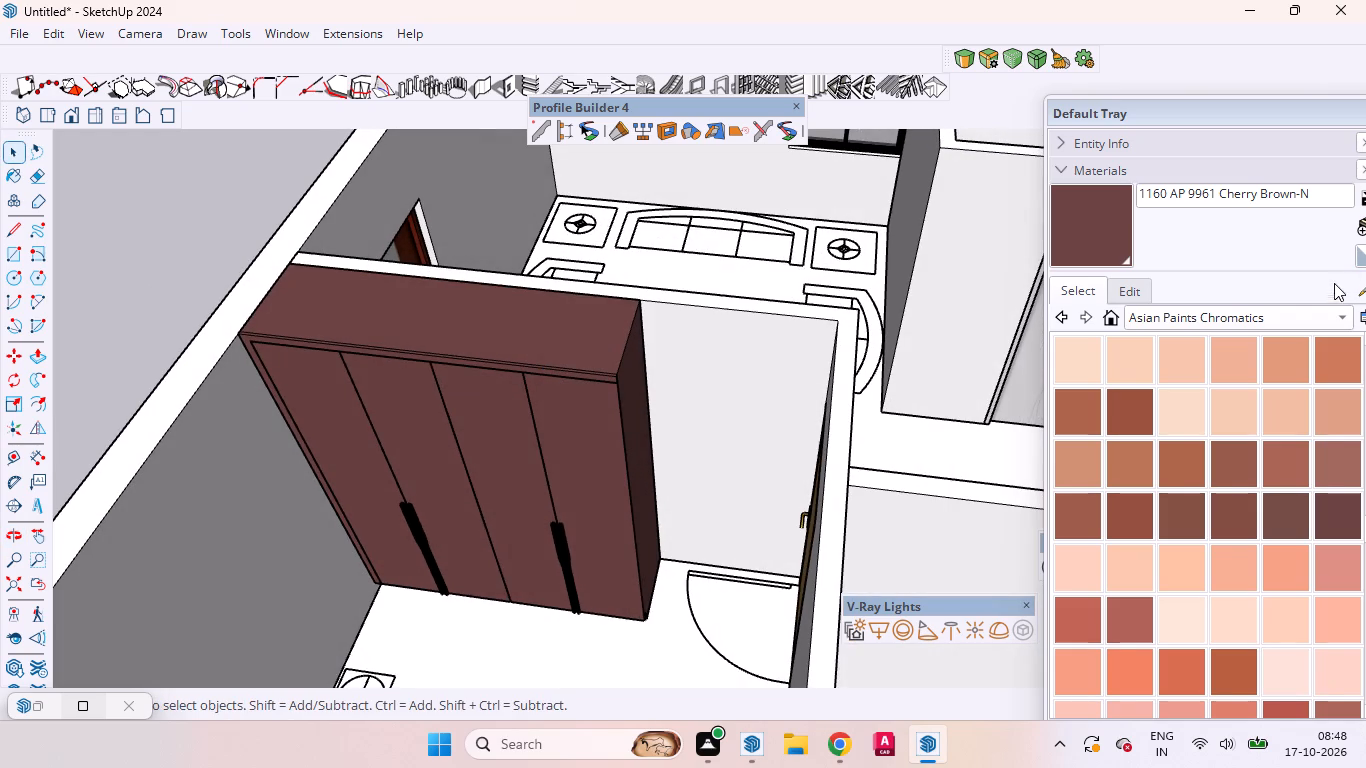
Inside the end bedroom's wardrobe group, paint the top face and the exposed side face with white Color M00 from the Colors collection.
click(1343, 315)
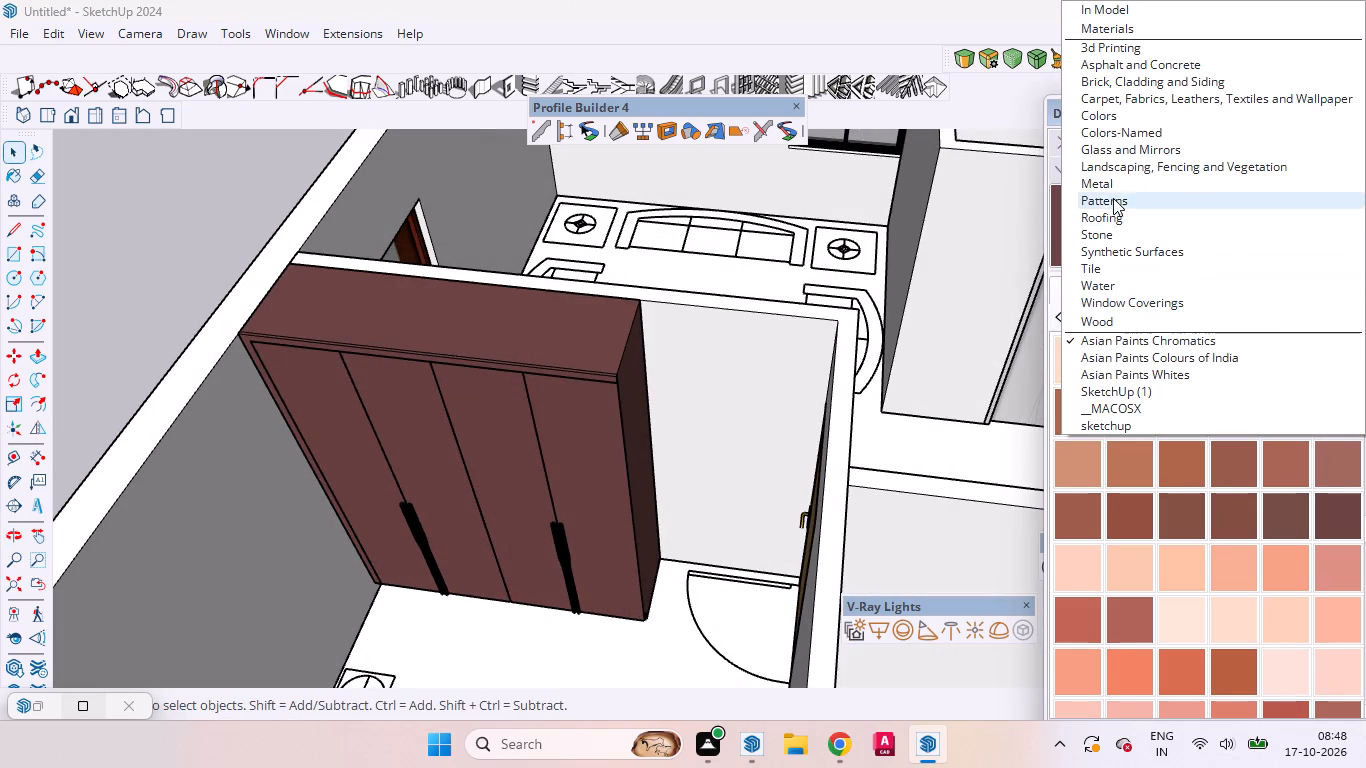
click(1111, 120)
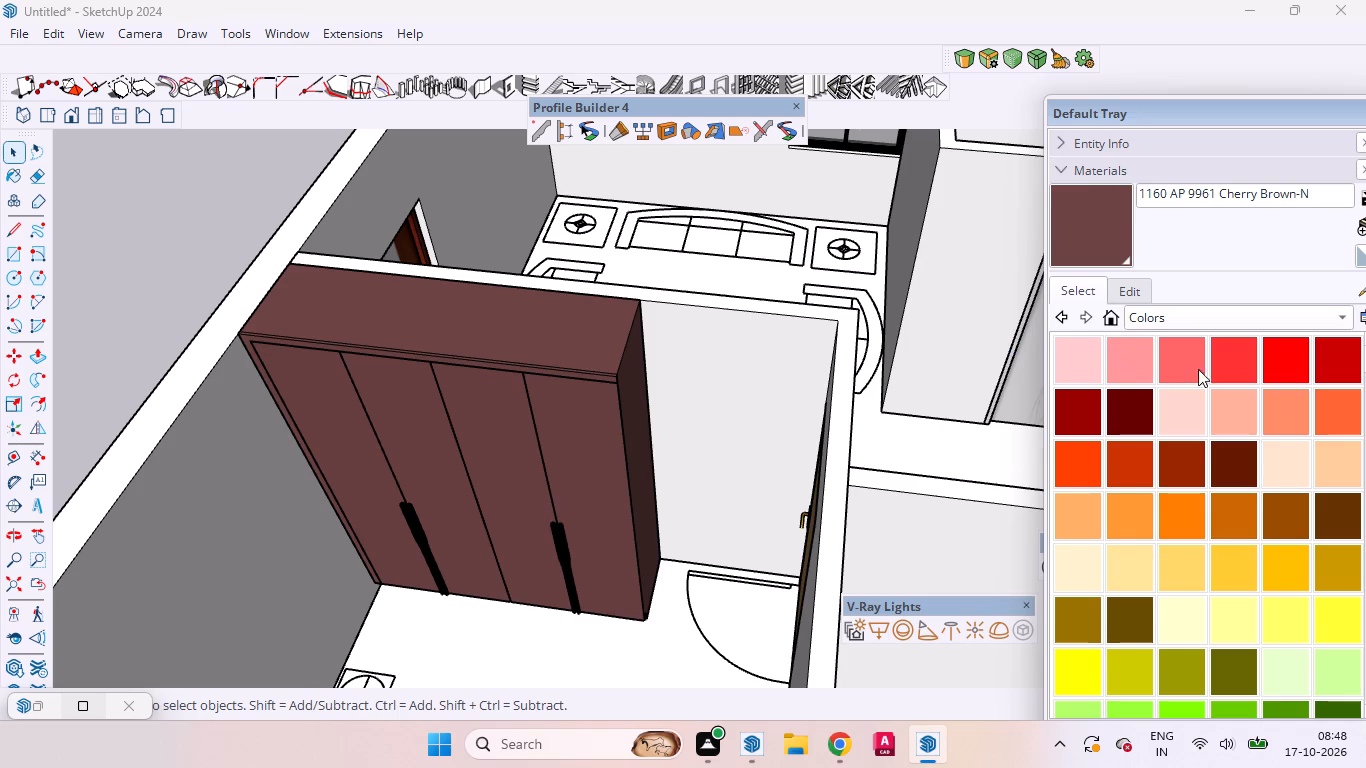
scroll(1206, 391, down, 7)
scroll(1205, 409, up, 2)
scroll(1204, 409, down, 9)
scroll(1185, 447, up, 1)
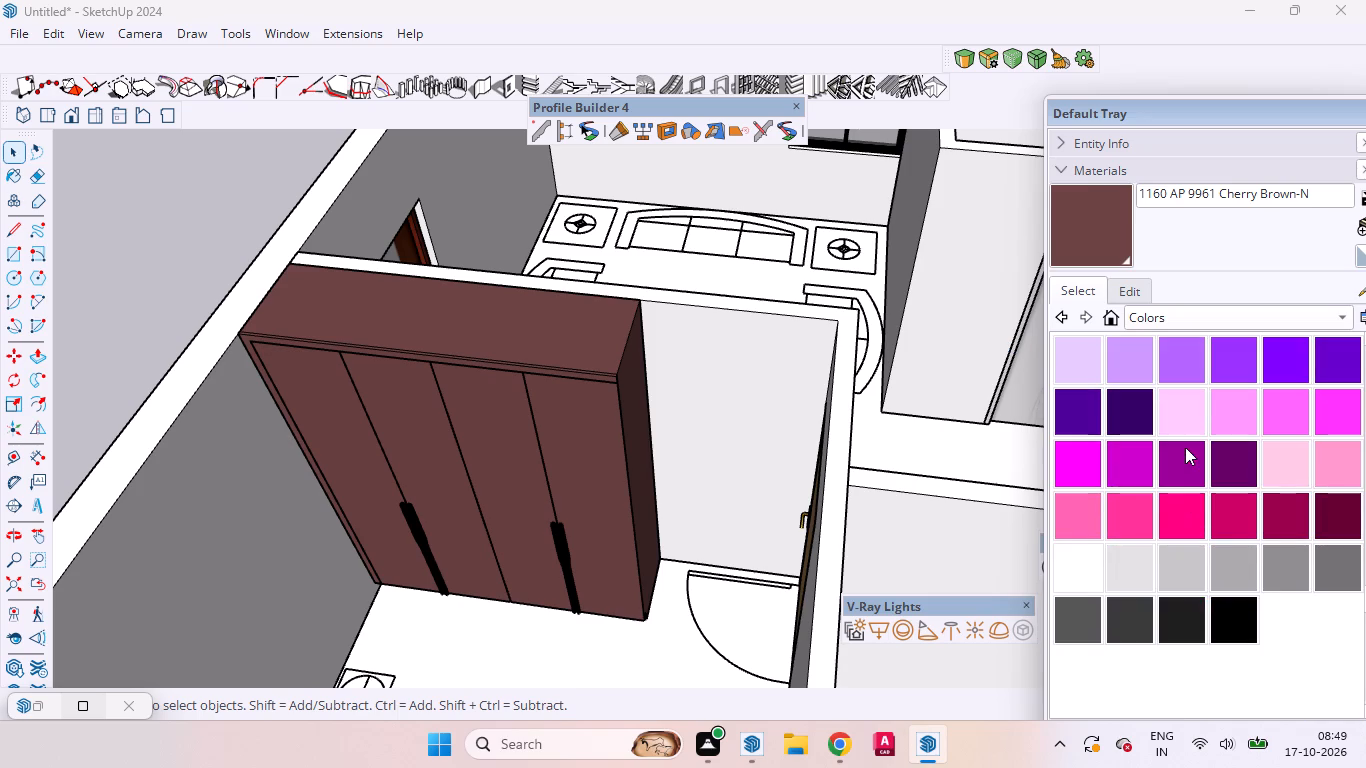
click(1084, 576)
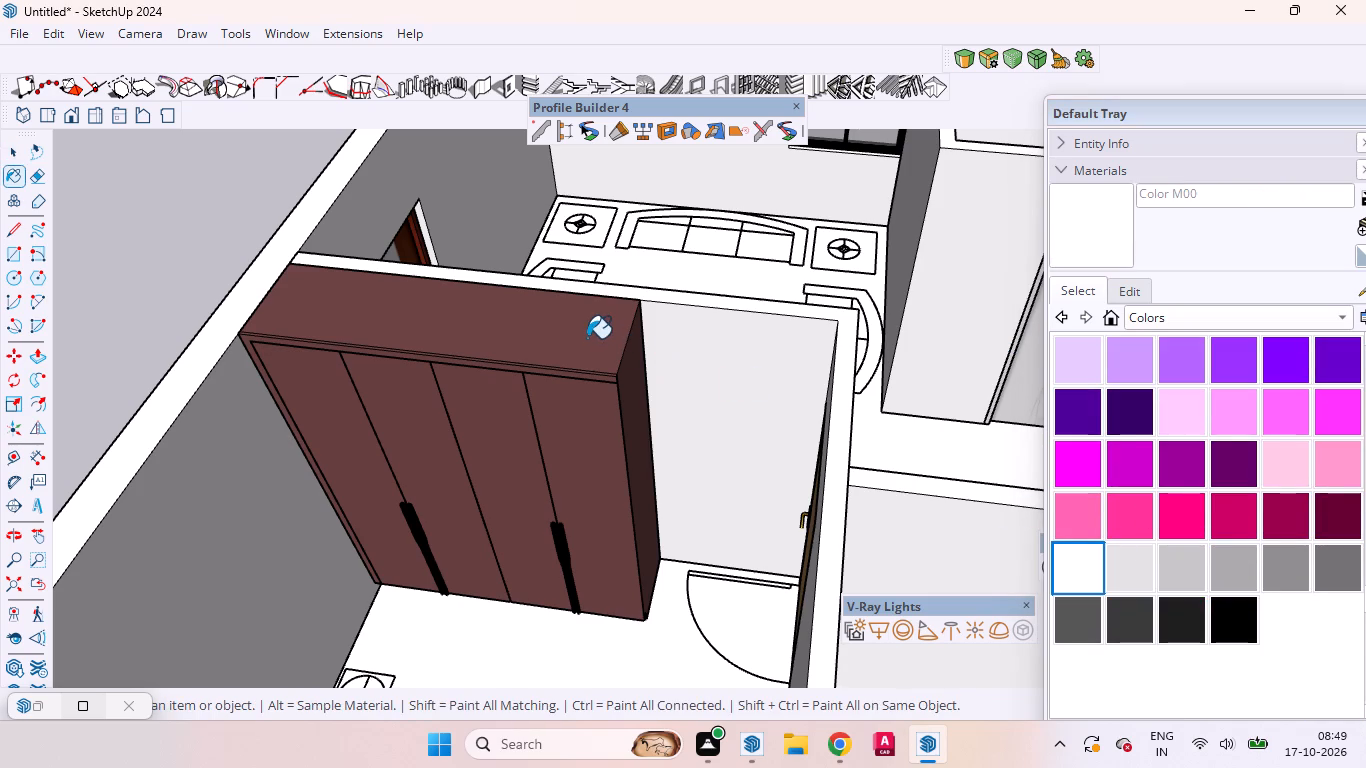
key(space)
double_click(584, 338)
click(584, 338)
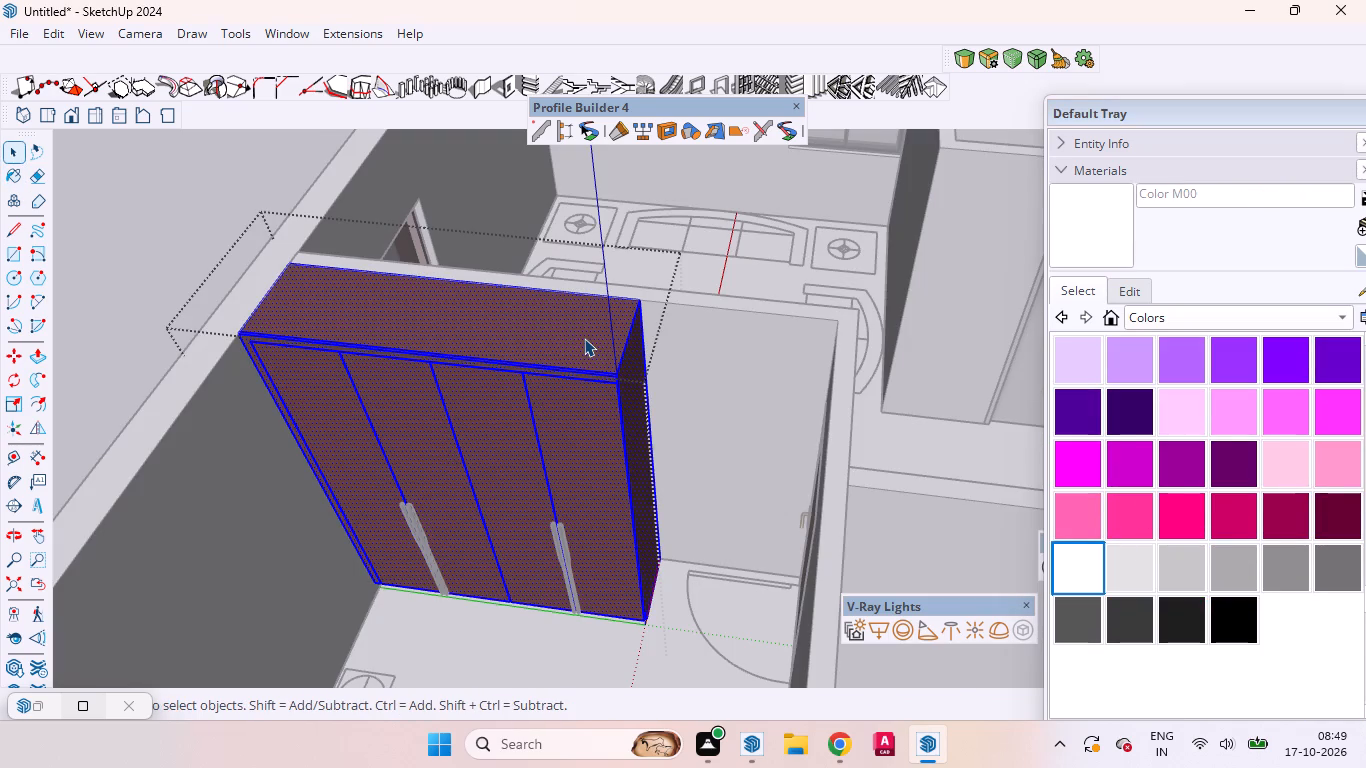
click(584, 338)
click(567, 340)
click(1069, 236)
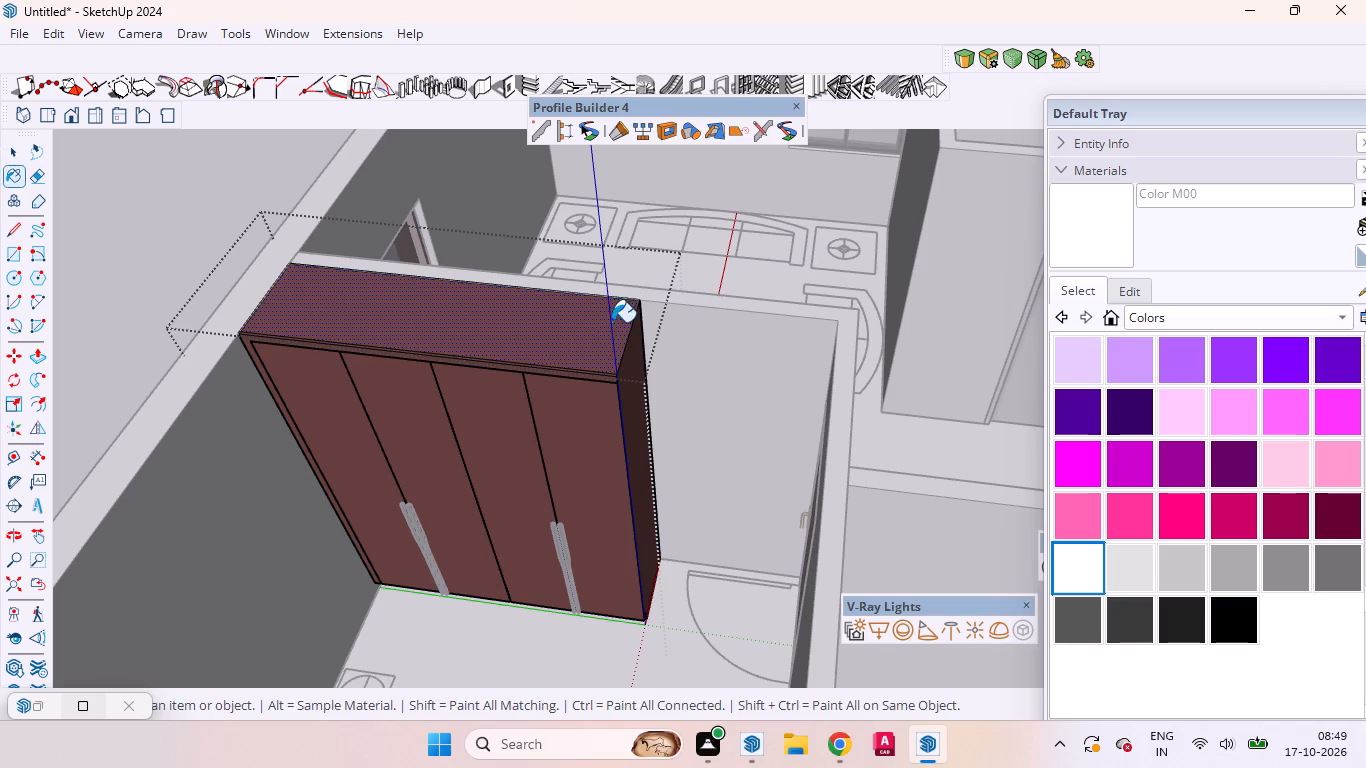
click(579, 333)
click(637, 386)
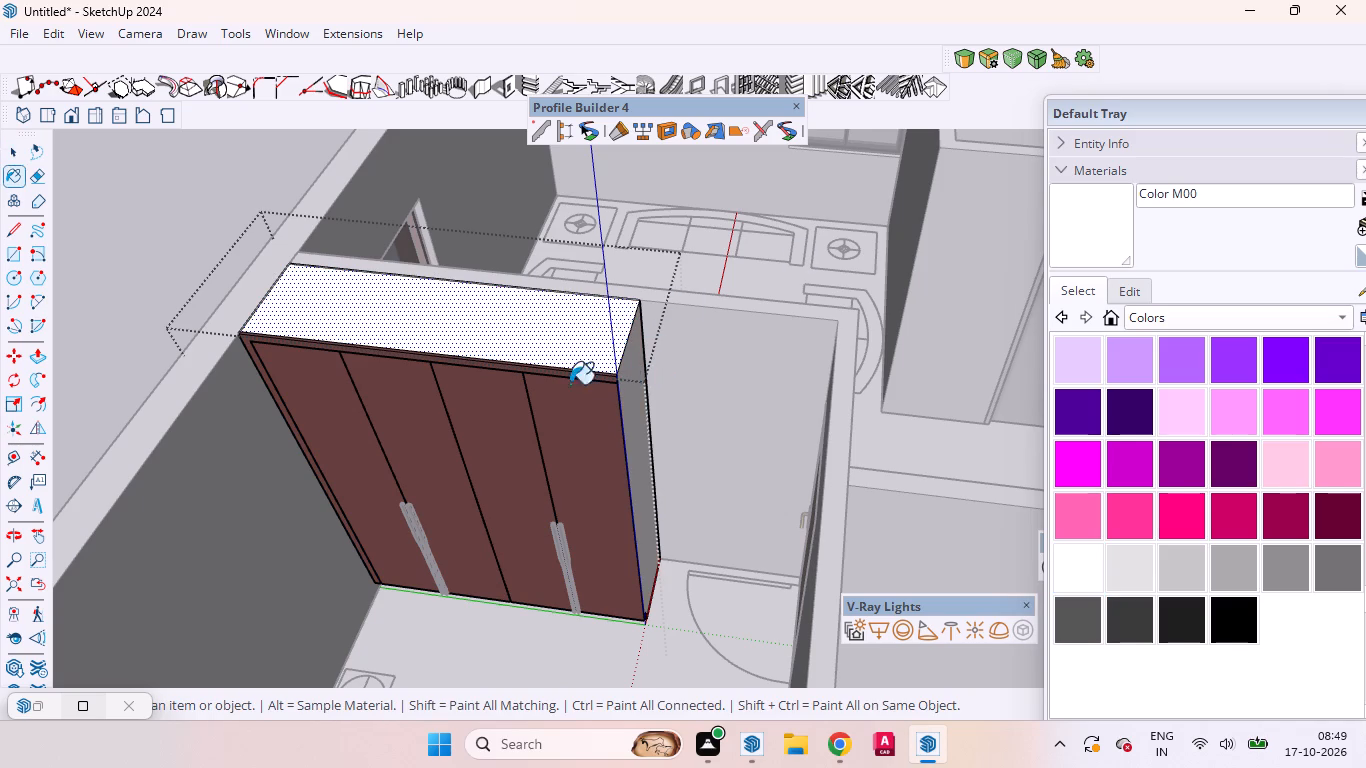
key(space)
click(206, 254)
Examine the end bedroom's wardrobe with its white top and side from farther back, alongside the teal wardrobe.
scroll(462, 228, down, 4)
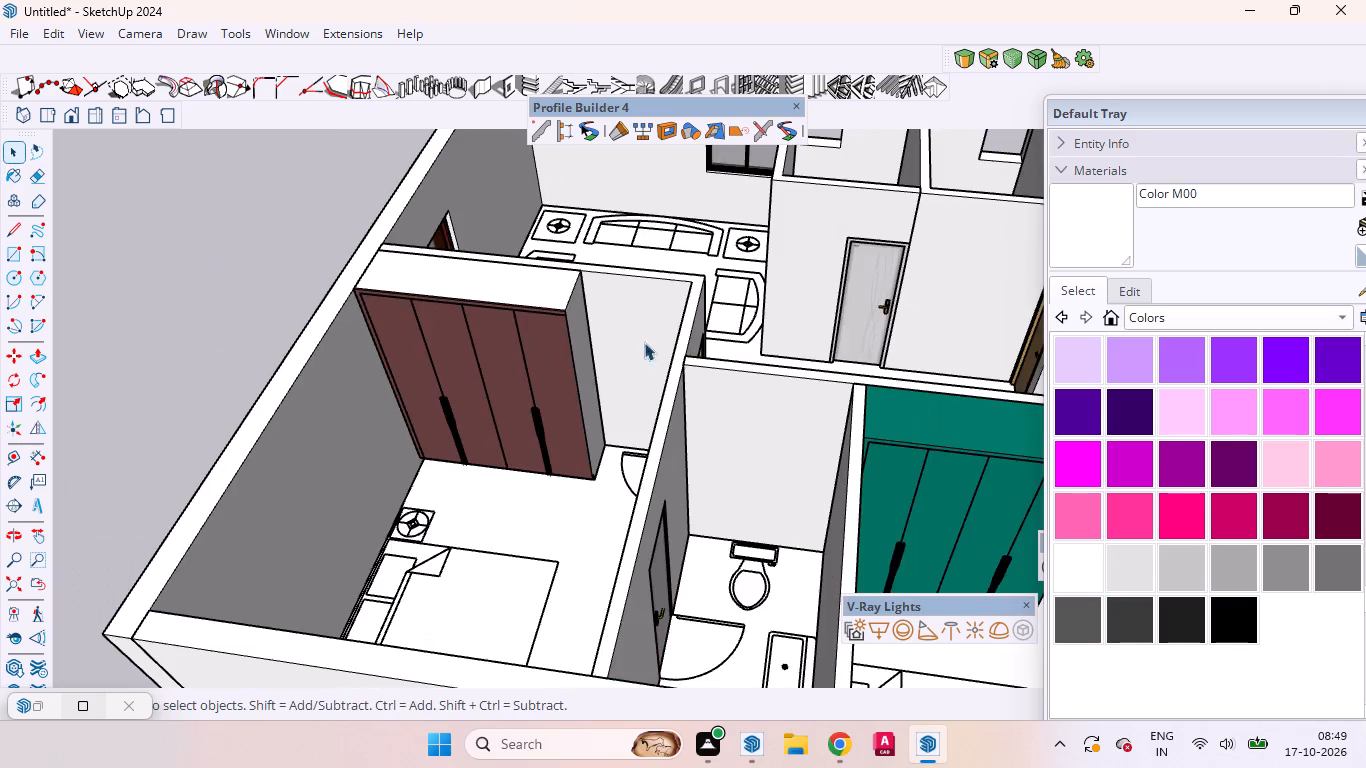
scroll(528, 393, up, 1)
middle_click(528, 393)
scroll(520, 315, down, 4)
scroll(520, 311, up, 2)
scroll(520, 311, down, 2)
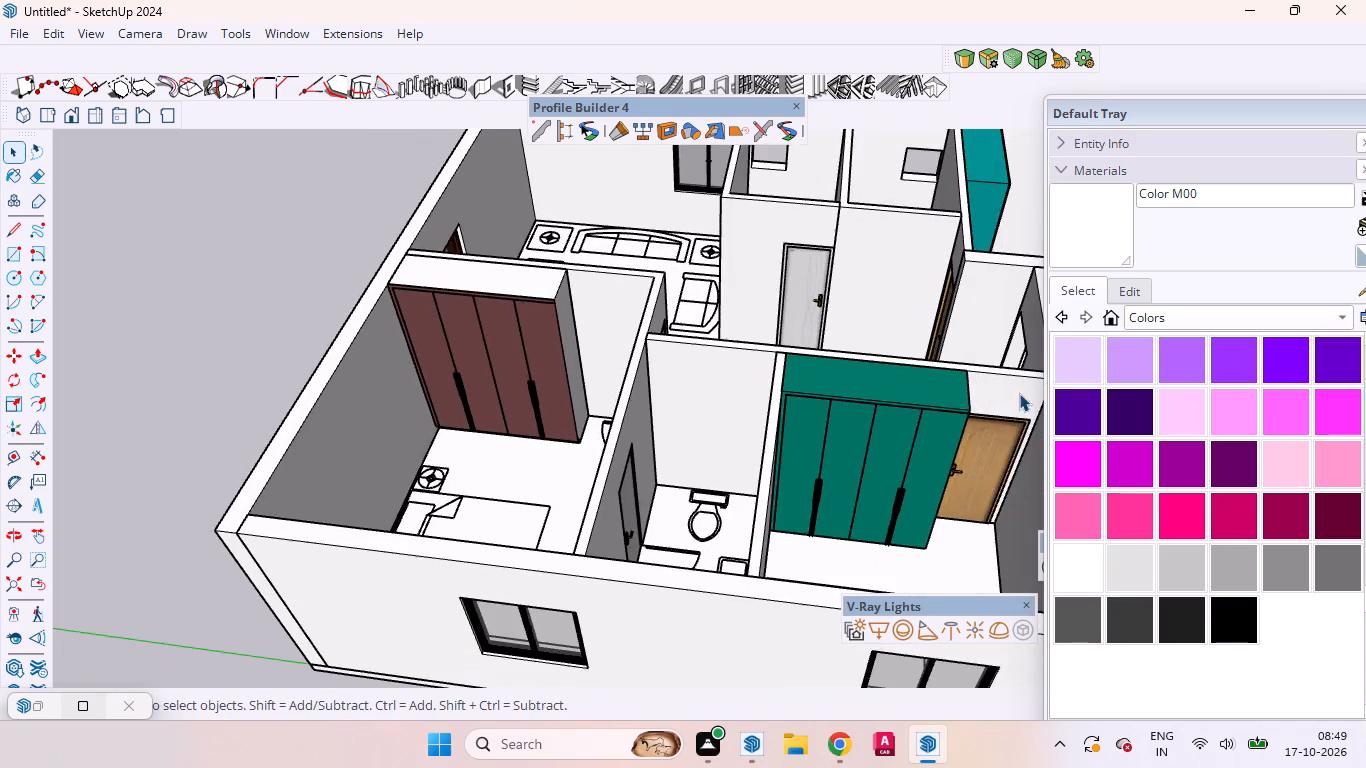
Inside the green wardrobe's group in the middle bedroom, paint the top face and the exposed side face with white Color M00.
scroll(1020, 395, up, 5)
scroll(1013, 400, down, 2)
scroll(1013, 400, up, 1)
double_click(827, 375)
click(826, 375)
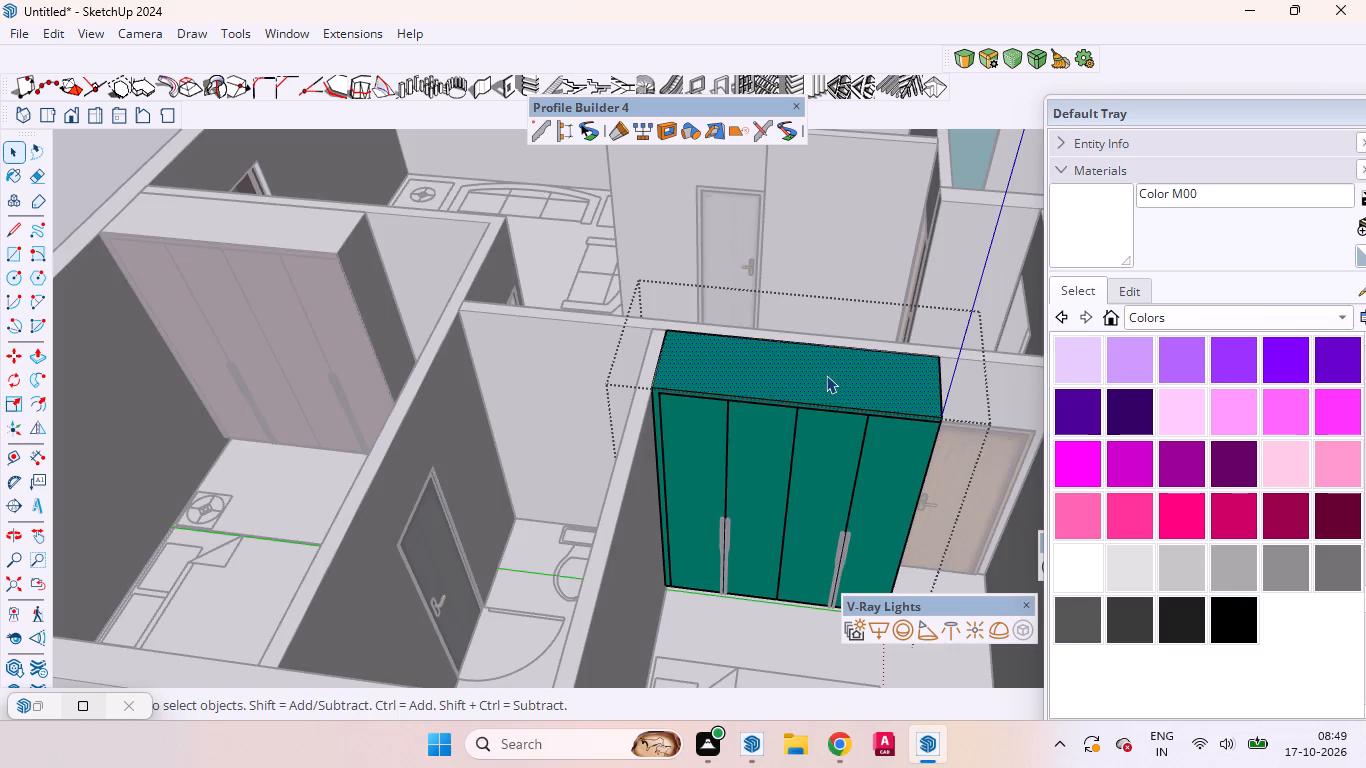
click(1089, 222)
click(814, 390)
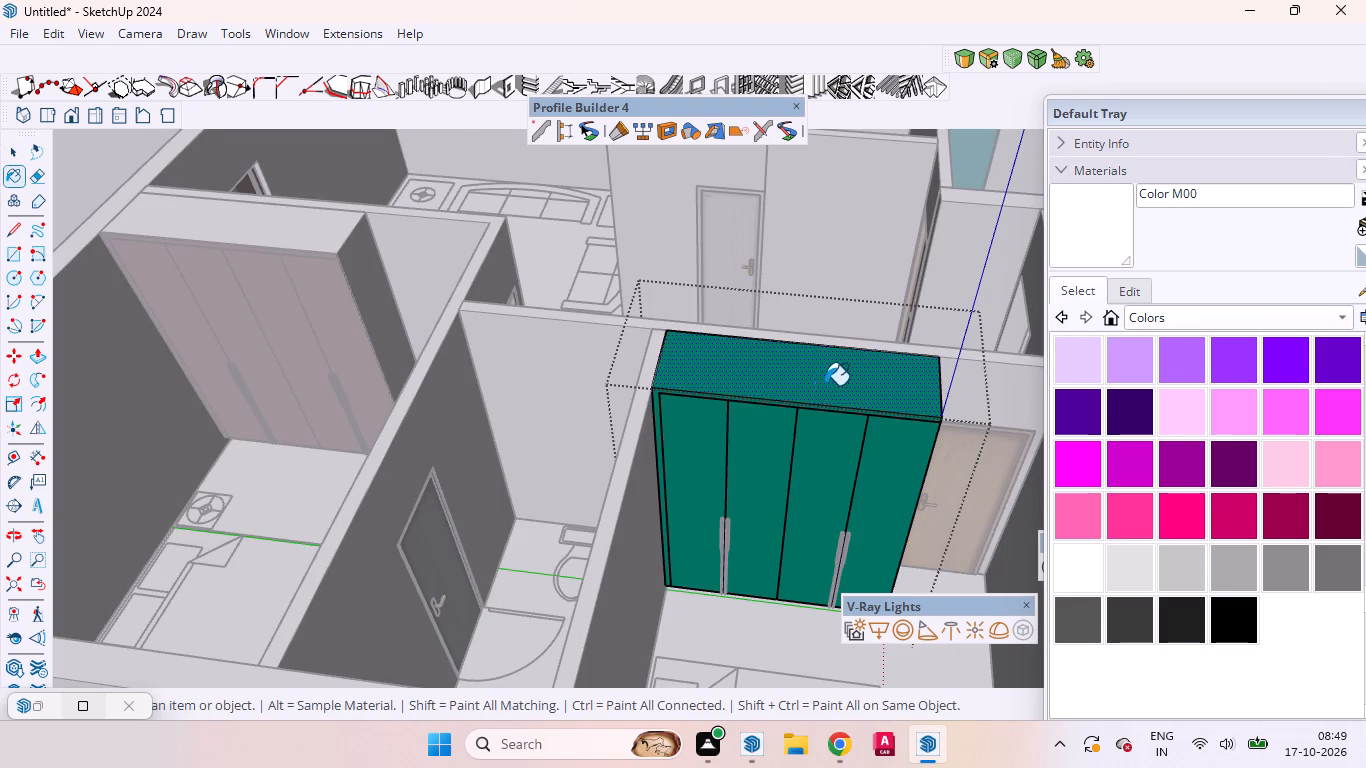
middle_drag(656, 365, 568, 305)
scroll(568, 305, up, 1)
scroll(760, 327, down, 3)
scroll(760, 327, up, 4)
scroll(760, 327, down, 2)
scroll(893, 402, up, 5)
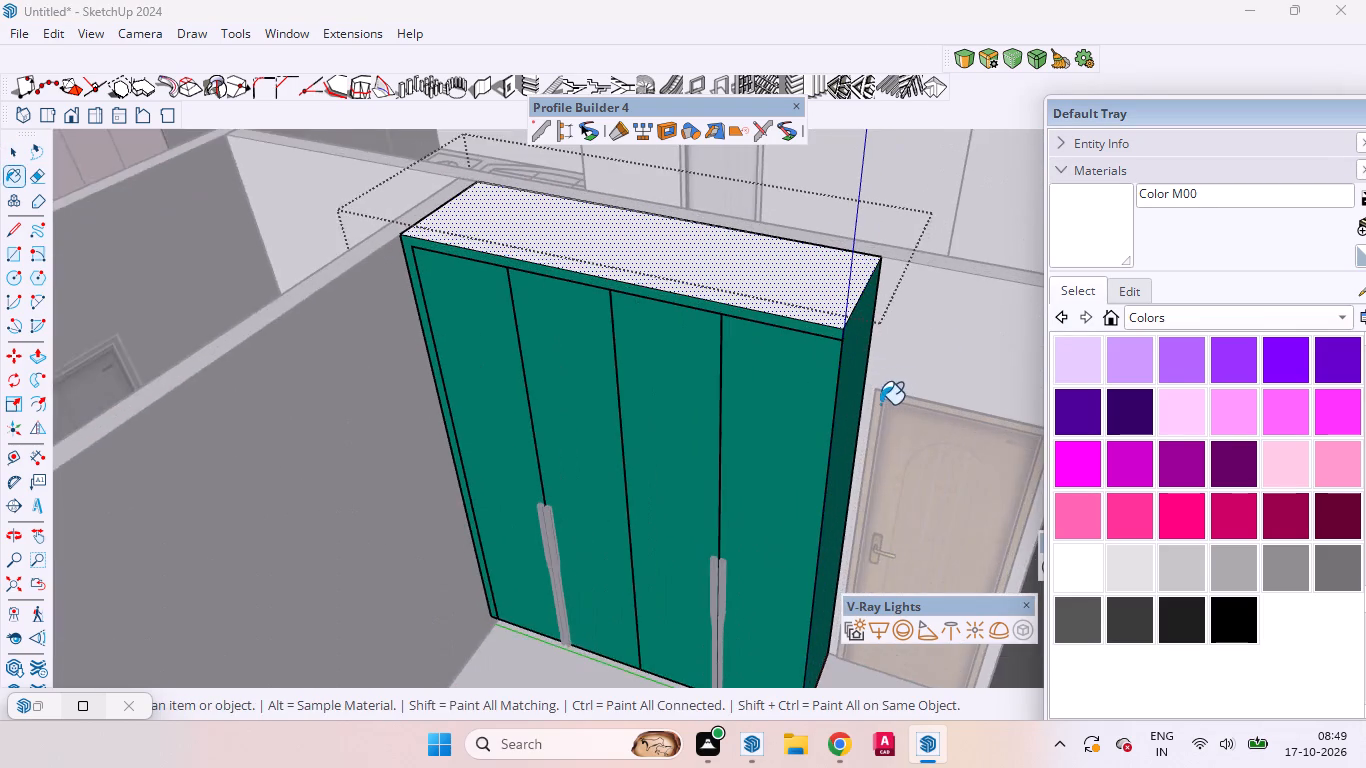
scroll(880, 404, up, 3)
click(865, 360)
scroll(838, 343, down, 14)
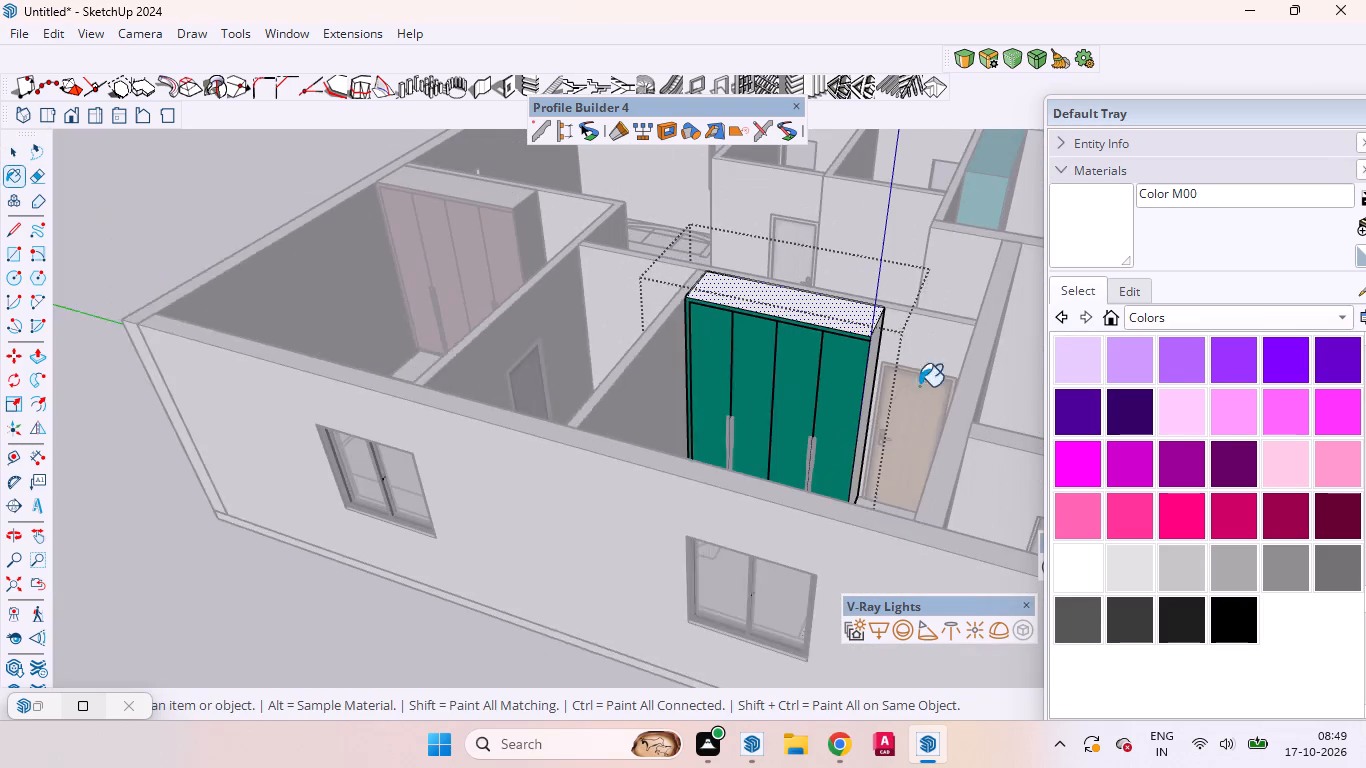
key(space)
click(514, 634)
Inside the teal wardrobe's group in the balcony bedroom, paint the top face and the exposed side face with white Color M00.
scroll(932, 404, down, 5)
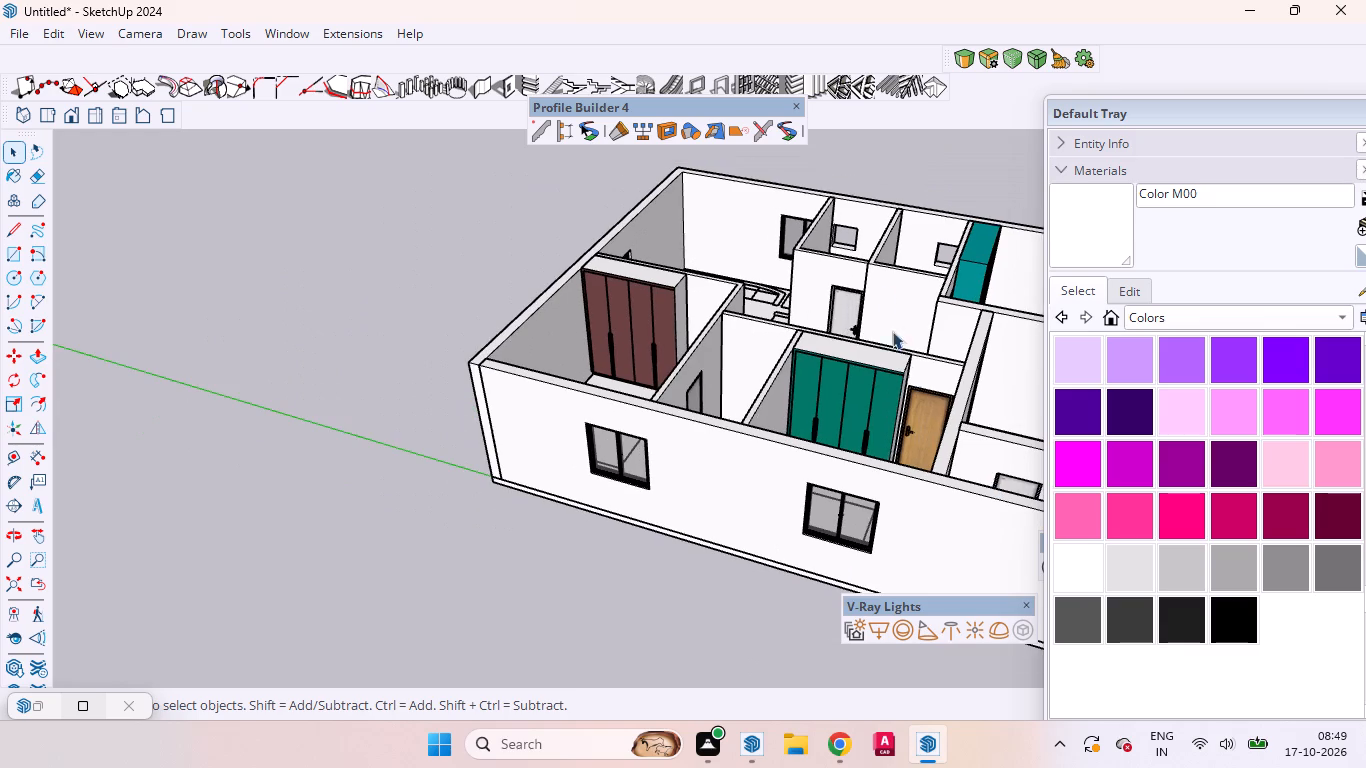
middle_drag(880, 280, 566, 297)
scroll(880, 282, up, 1)
scroll(588, 236, down, 4)
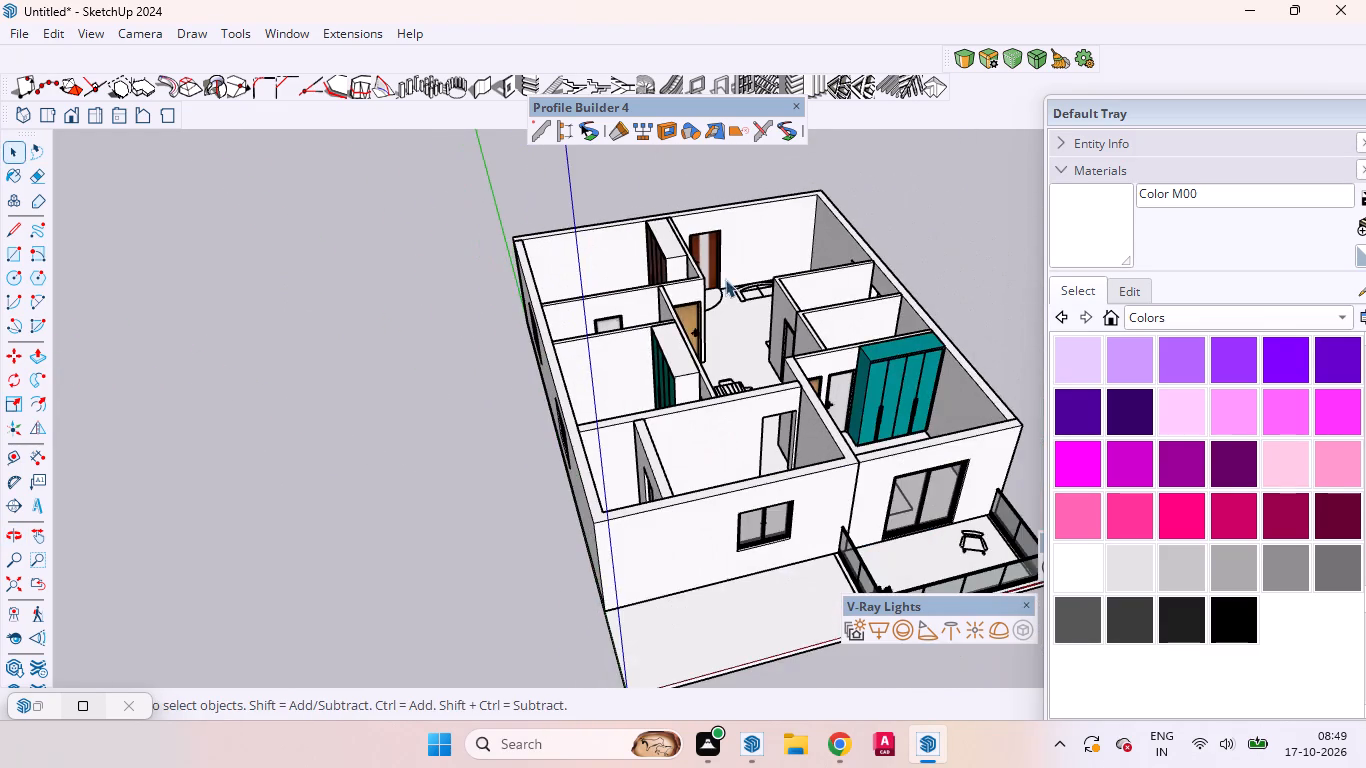
scroll(853, 325, up, 6)
scroll(895, 354, down, 1)
scroll(894, 356, up, 1)
scroll(894, 359, down, 1)
scroll(894, 359, up, 6)
scroll(890, 352, down, 1)
scroll(890, 352, up, 8)
triple_click(890, 359)
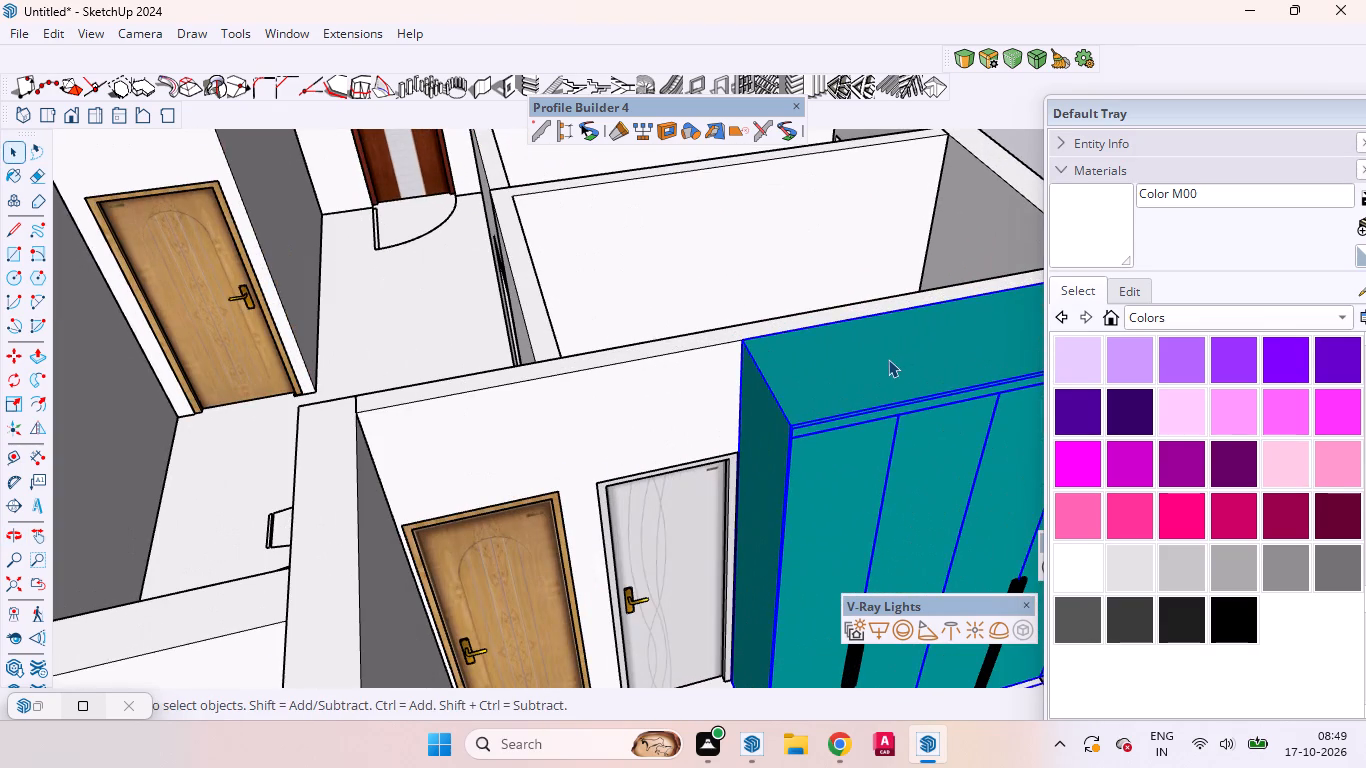
click(859, 359)
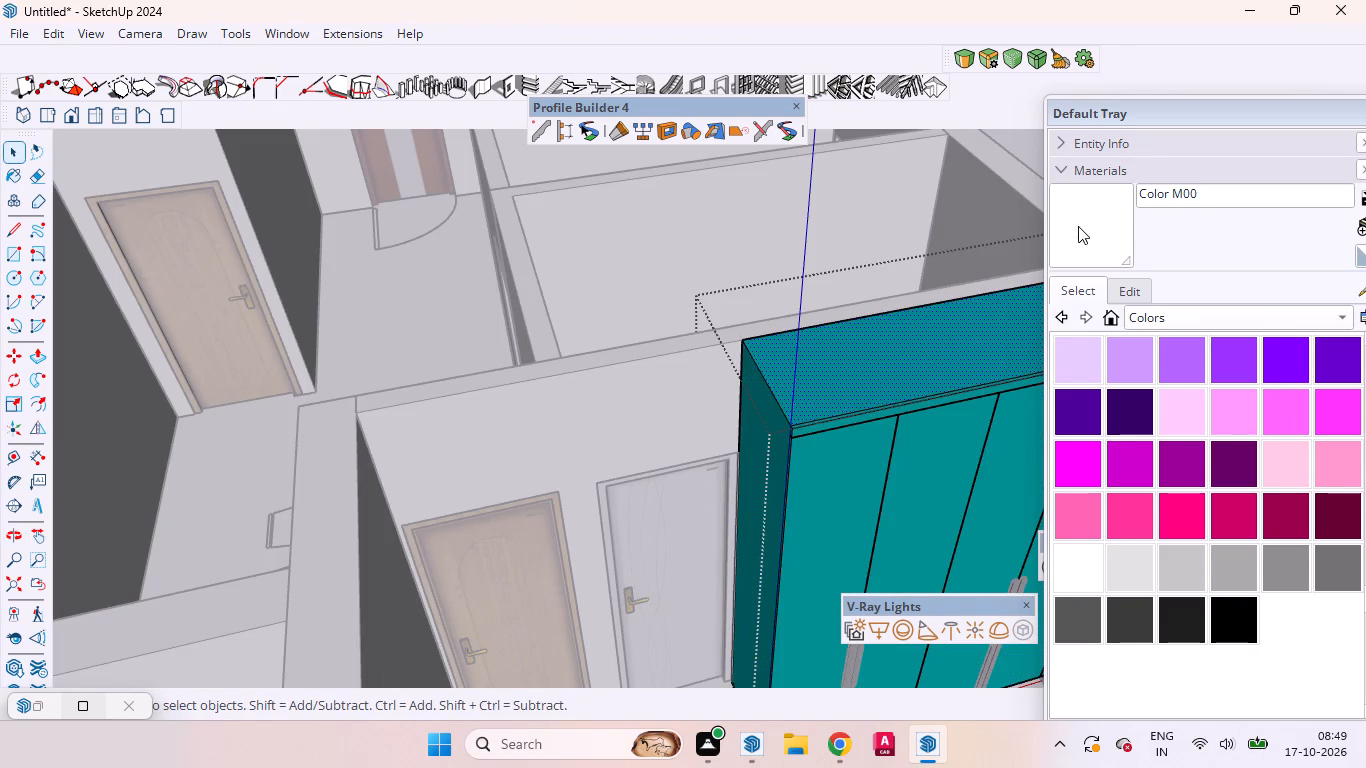
click(1078, 226)
click(872, 377)
scroll(770, 463, up, 1)
middle_drag(771, 463, 927, 389)
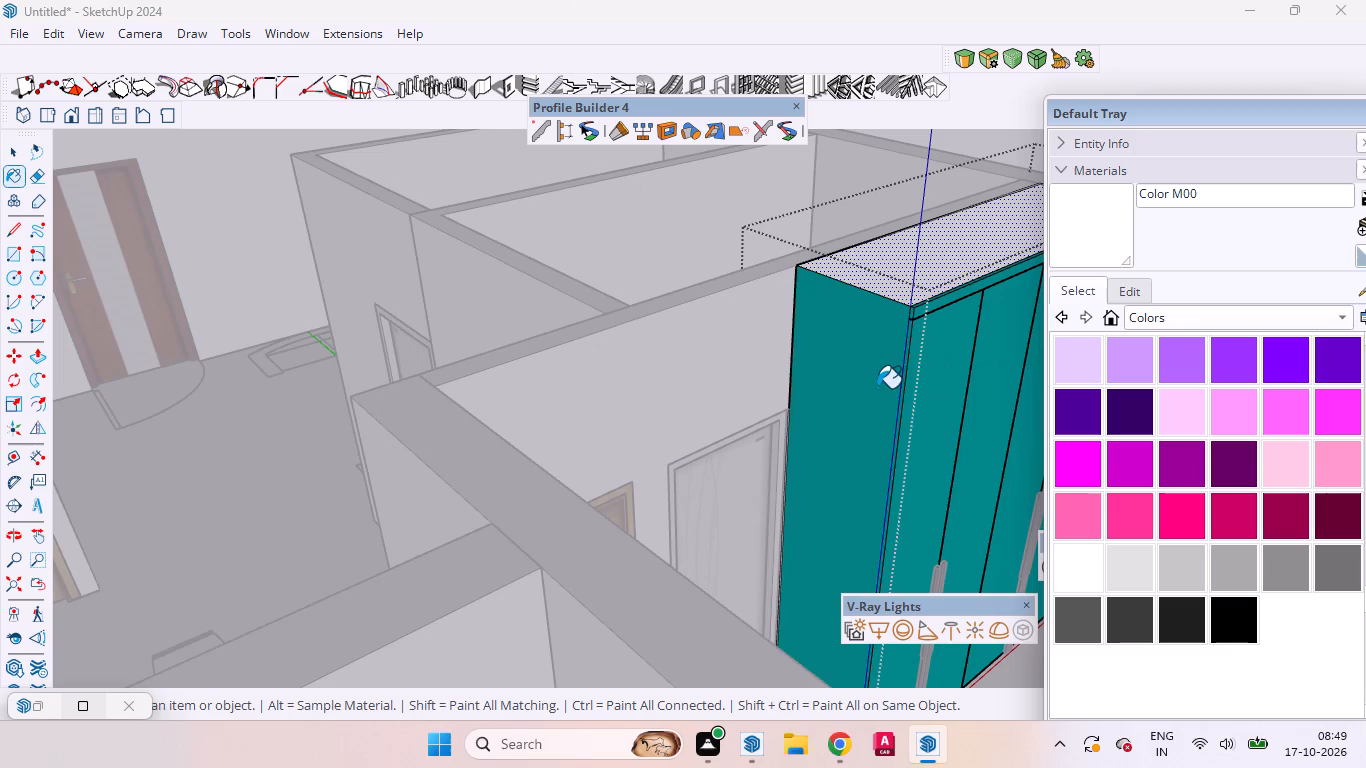
click(877, 388)
key(space)
scroll(857, 344, down, 5)
scroll(877, 267, up, 1)
scroll(877, 267, down, 4)
scroll(878, 267, up, 1)
scroll(880, 267, down, 4)
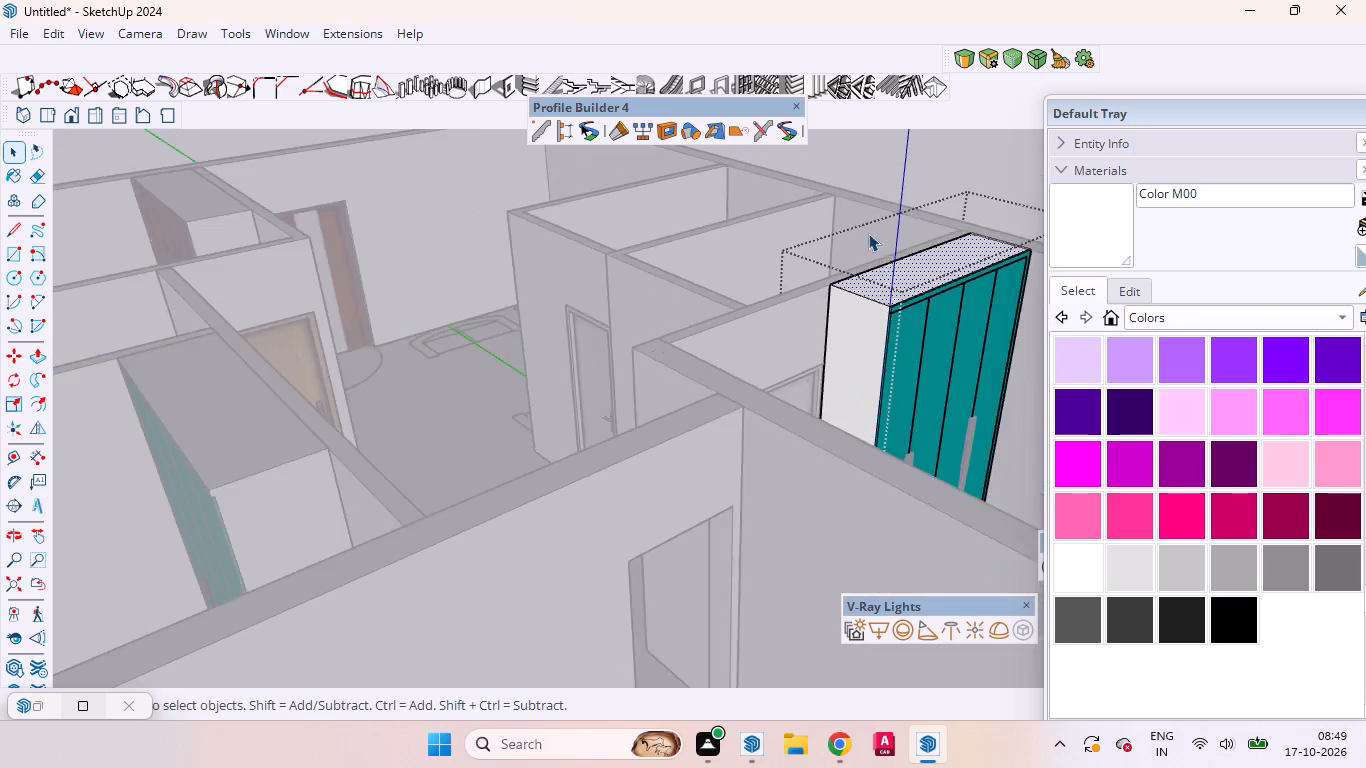
scroll(868, 233, down, 2)
scroll(868, 231, up, 3)
scroll(872, 213, down, 14)
scroll(882, 262, up, 2)
scroll(882, 264, down, 3)
click(732, 415)
Examine the green wardrobe's fronts and black handle profiles up close, including the gap between the two doors.
scroll(703, 237, up, 1)
middle_drag(811, 323, 1024, 503)
scroll(722, 221, down, 1)
scroll(722, 221, up, 16)
scroll(821, 319, down, 2)
scroll(821, 319, up, 7)
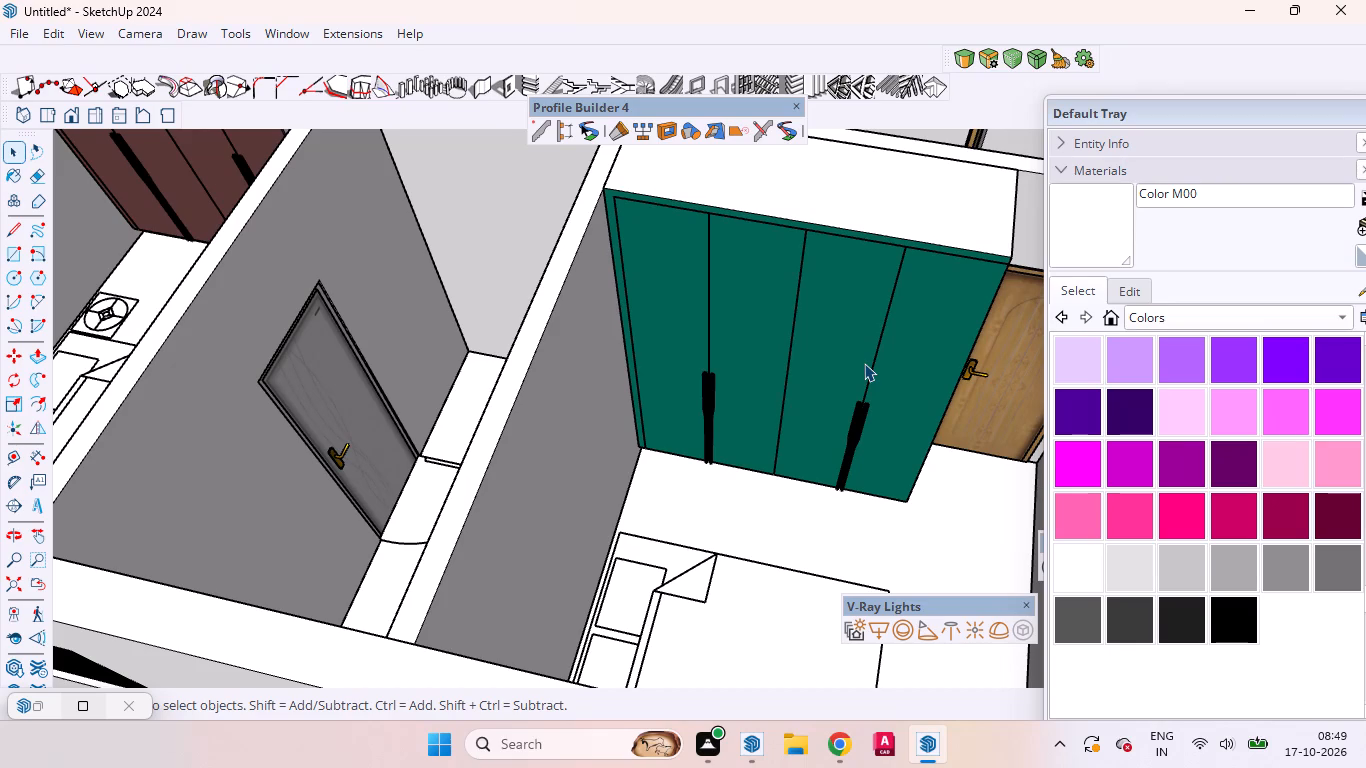
scroll(726, 476, down, 4)
scroll(723, 472, up, 15)
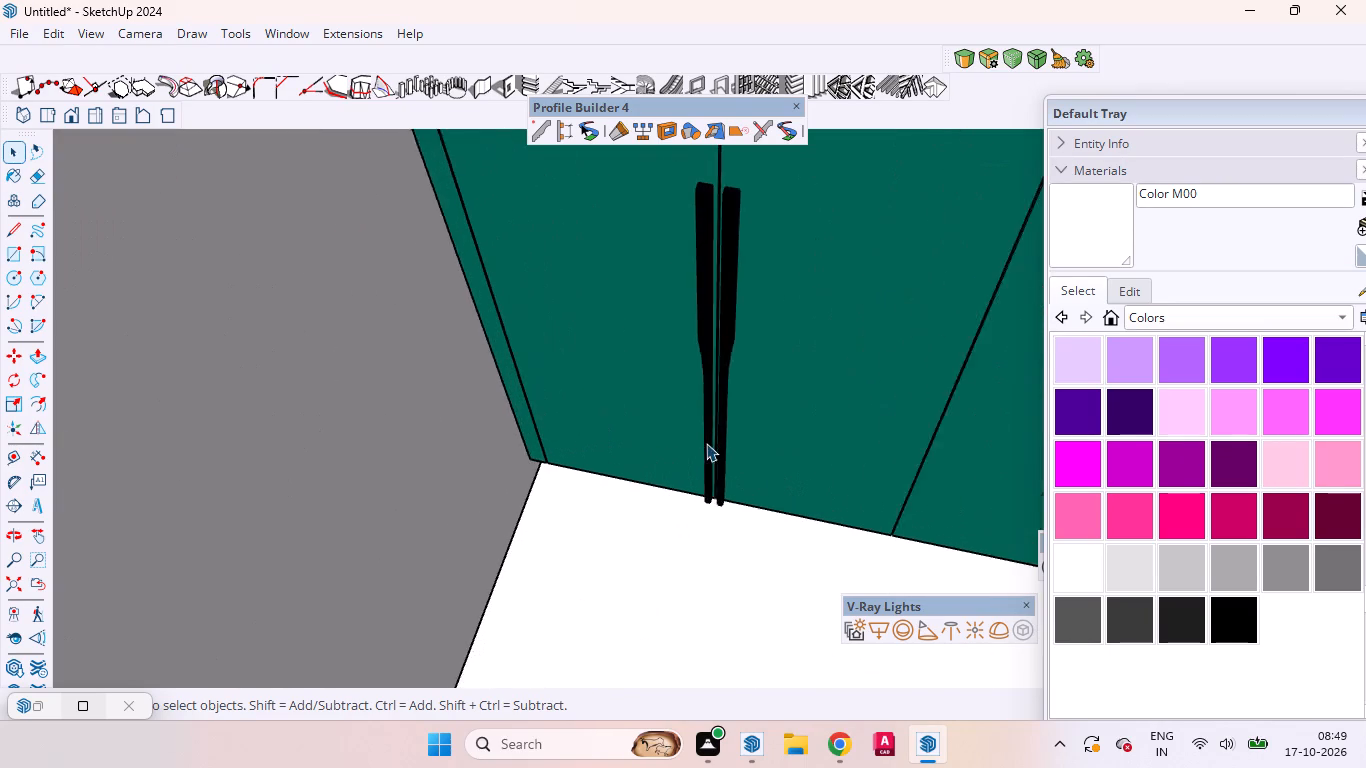
middle_drag(811, 424, 852, 318)
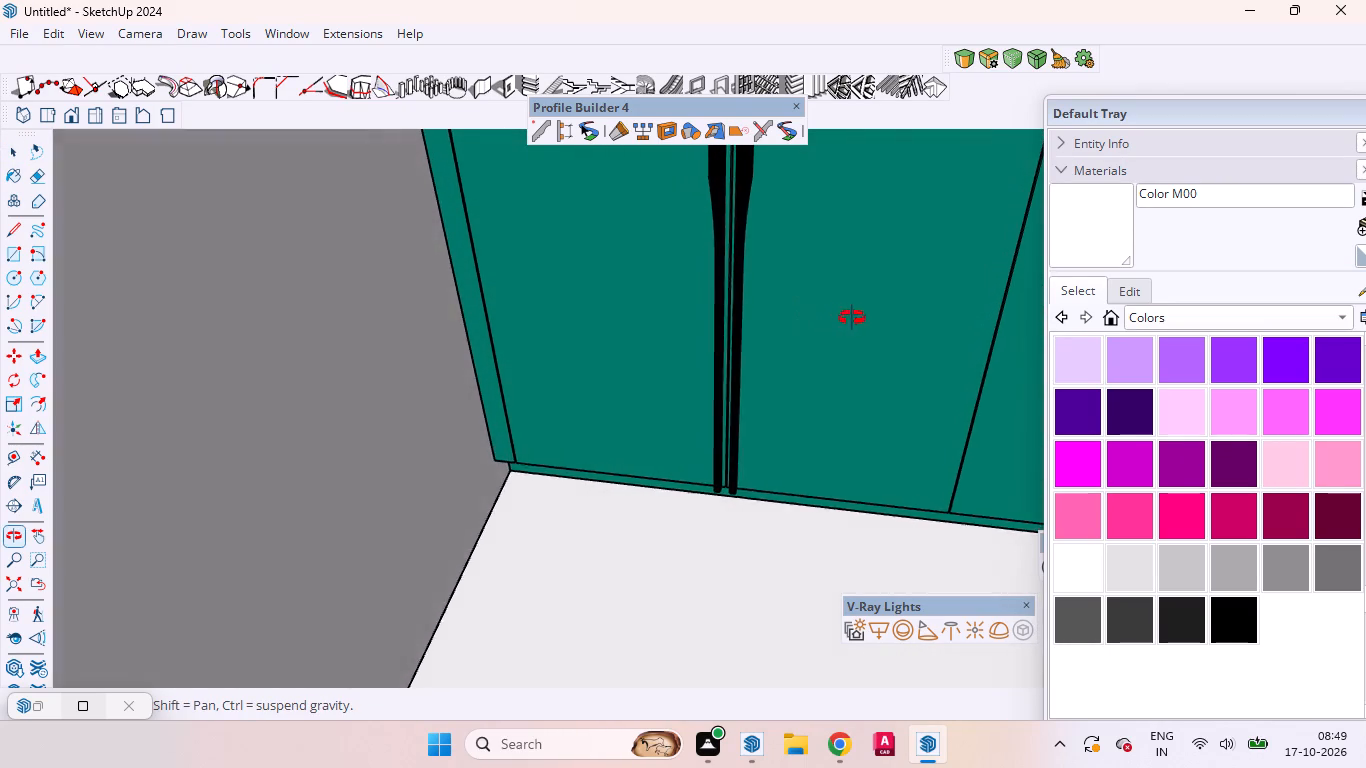
middle_drag(852, 318, 872, 309)
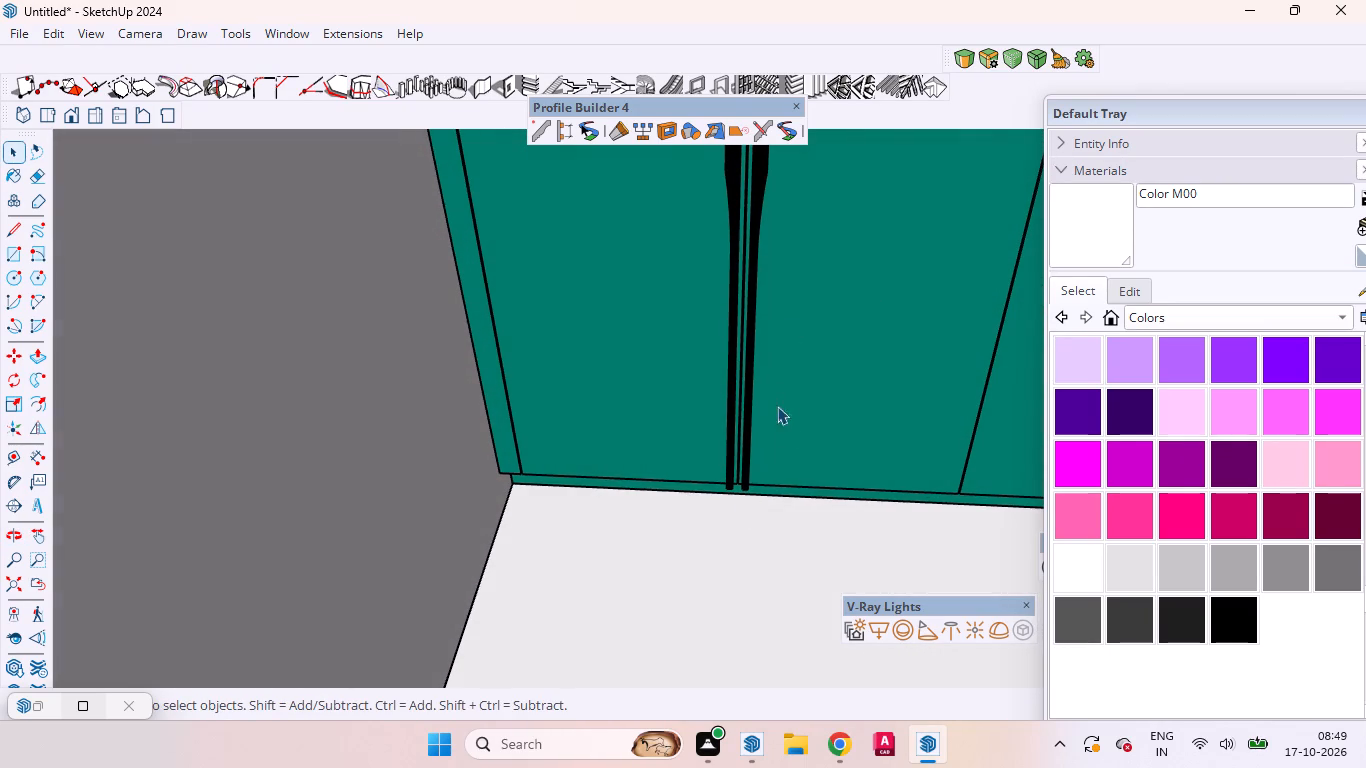
scroll(778, 456, down, 4)
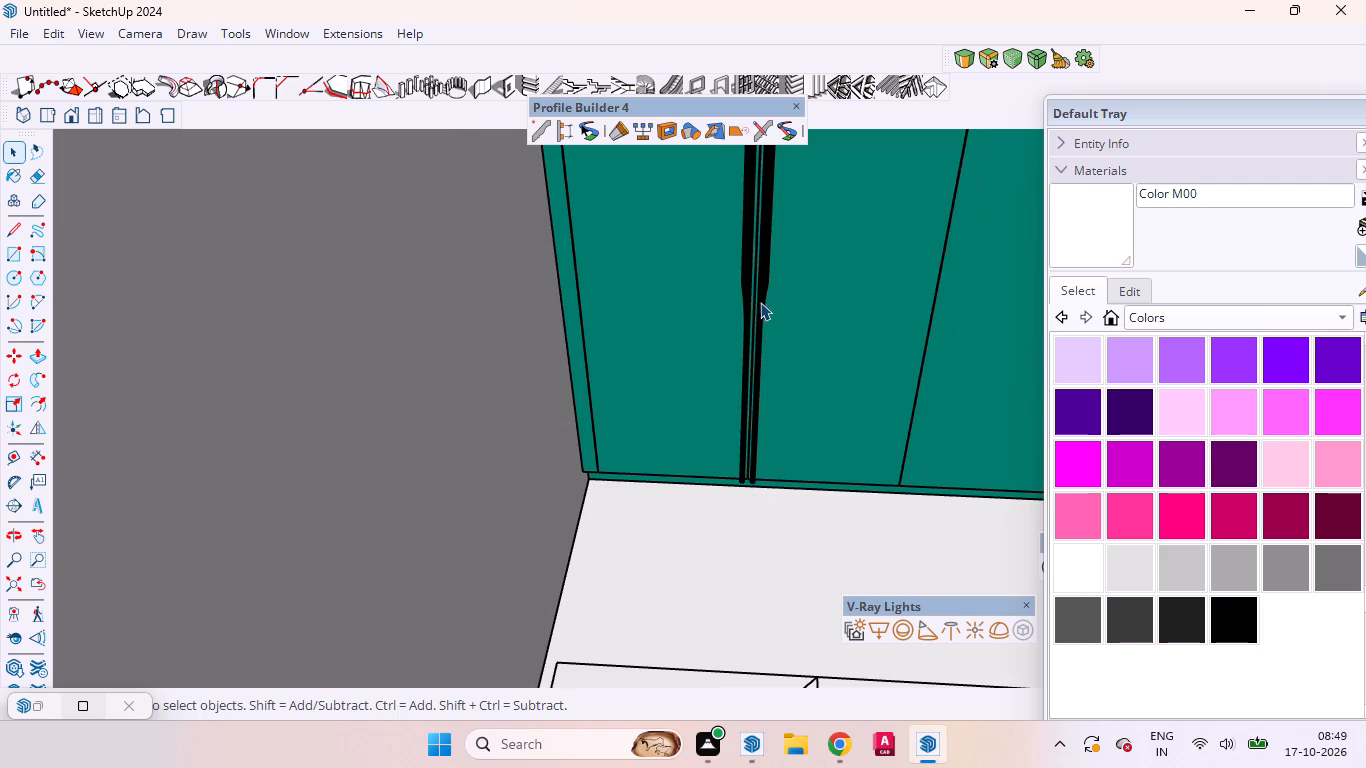
scroll(761, 299, up, 15)
scroll(761, 352, down, 1)
scroll(761, 352, up, 4)
middle_drag(765, 358, 908, 239)
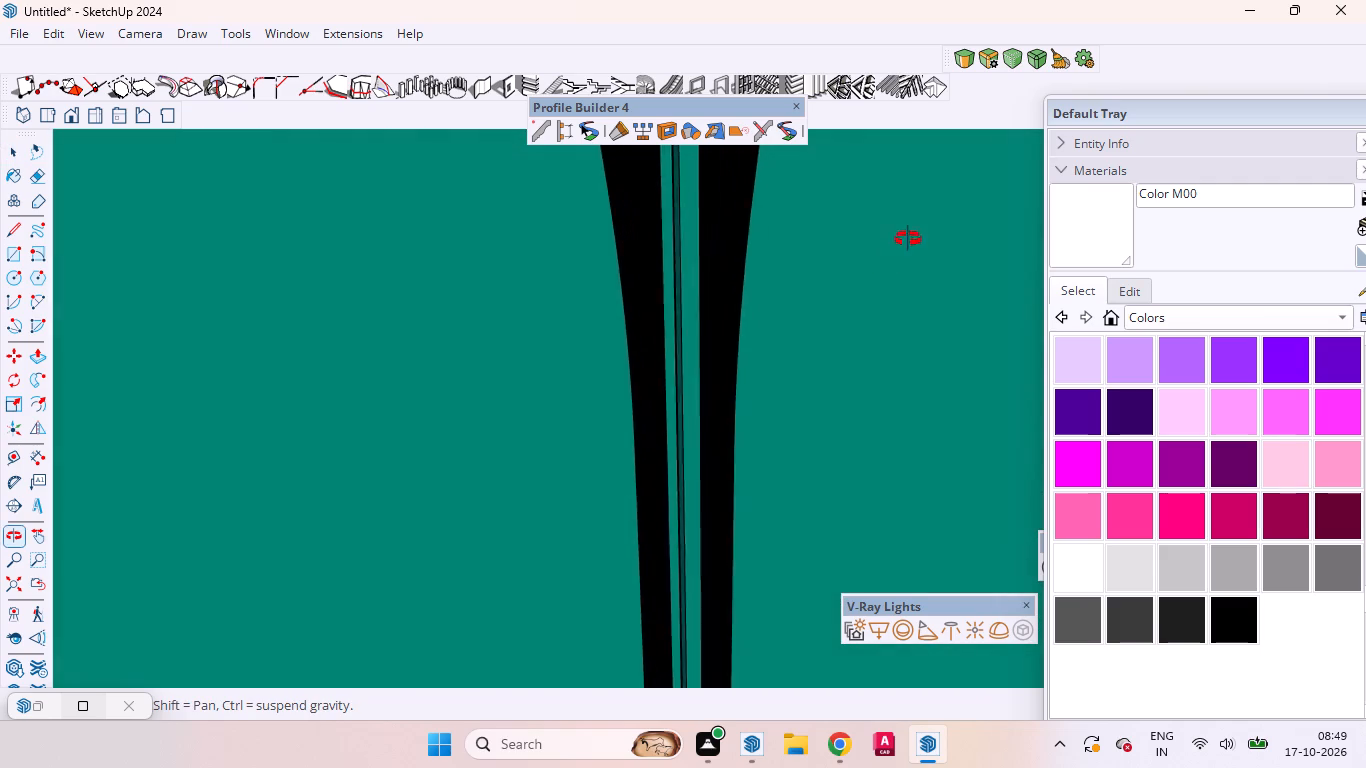
middle_drag(908, 239, 952, 209)
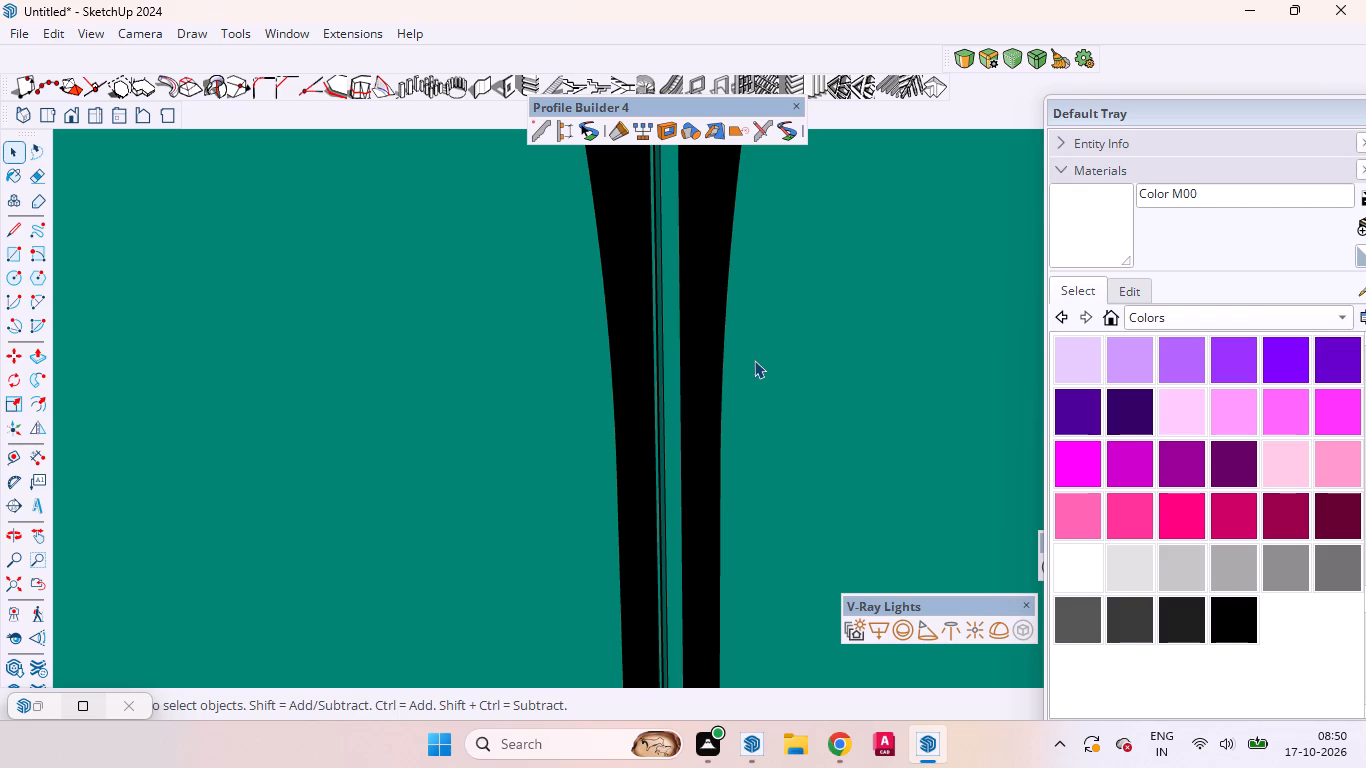
scroll(685, 366, down, 5)
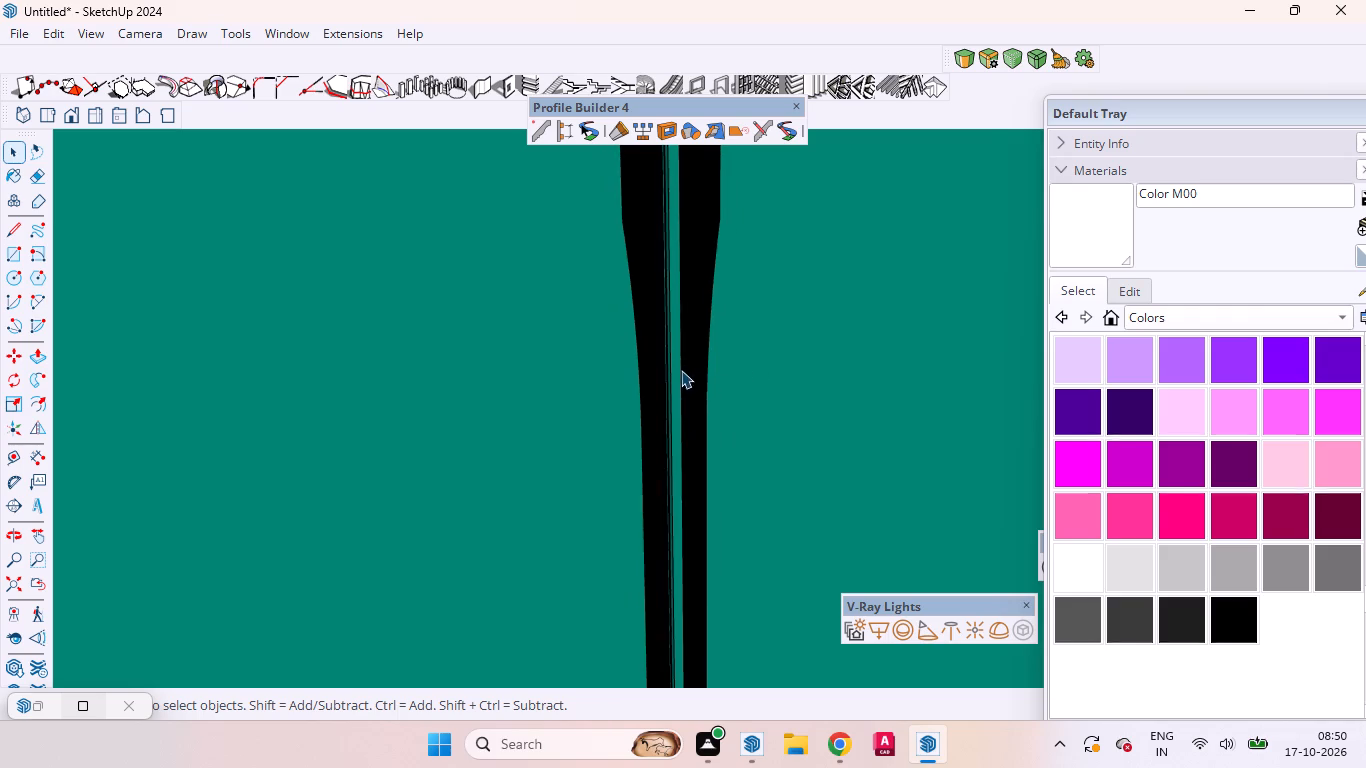
scroll(681, 394, down, 7)
scroll(679, 389, up, 1)
scroll(679, 389, down, 9)
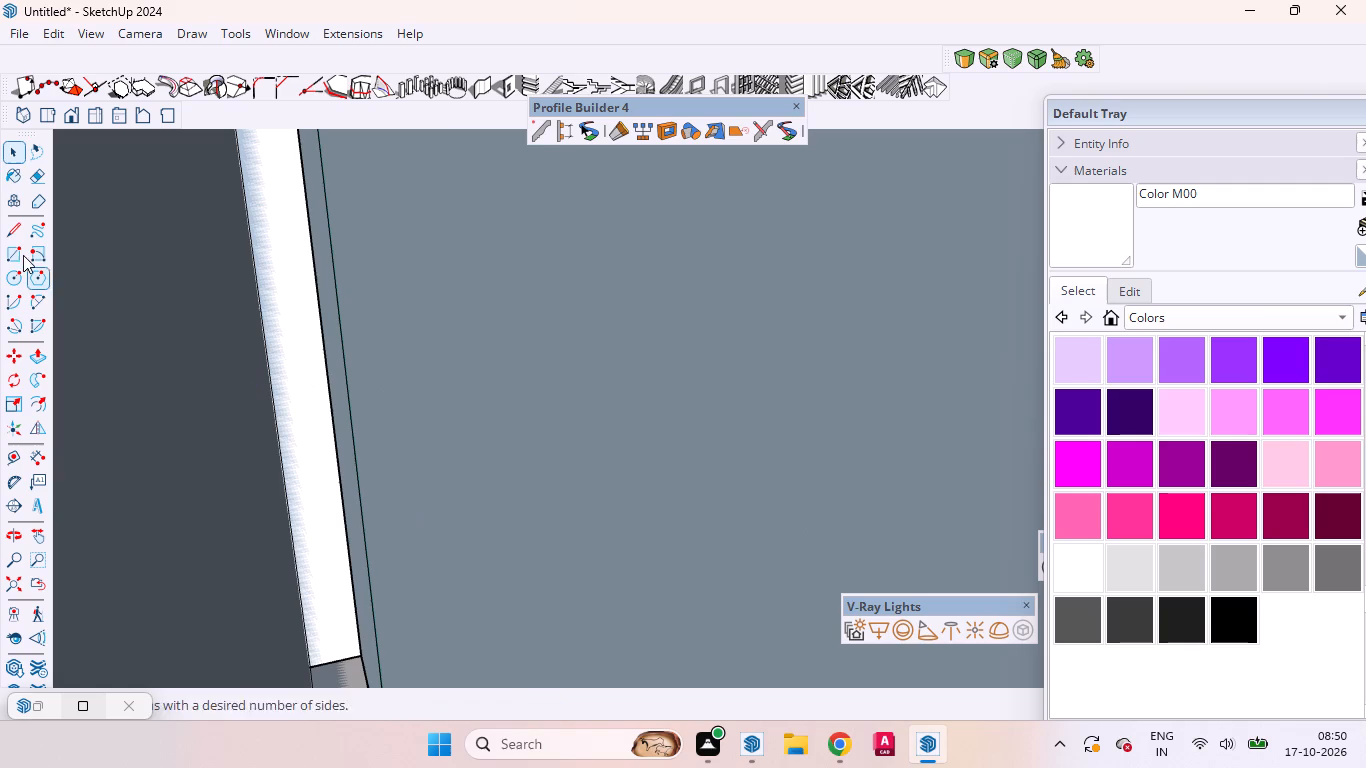
Examine the balcony bedroom's teal wardrobe from the top view and up close, including its handle profiles and plinth.
click(52, 114)
scroll(331, 303, down, 11)
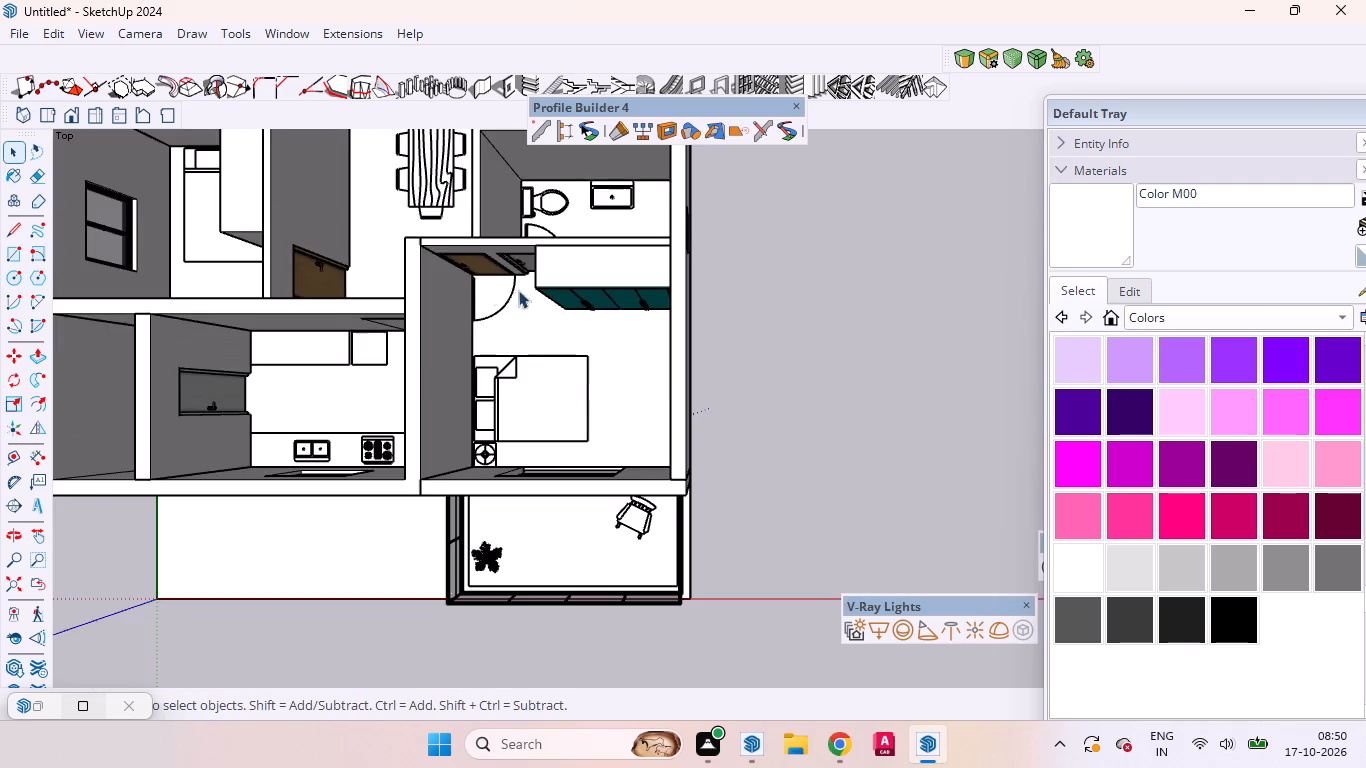
scroll(623, 310, up, 4)
middle_drag(556, 367, 632, 191)
scroll(625, 311, up, 4)
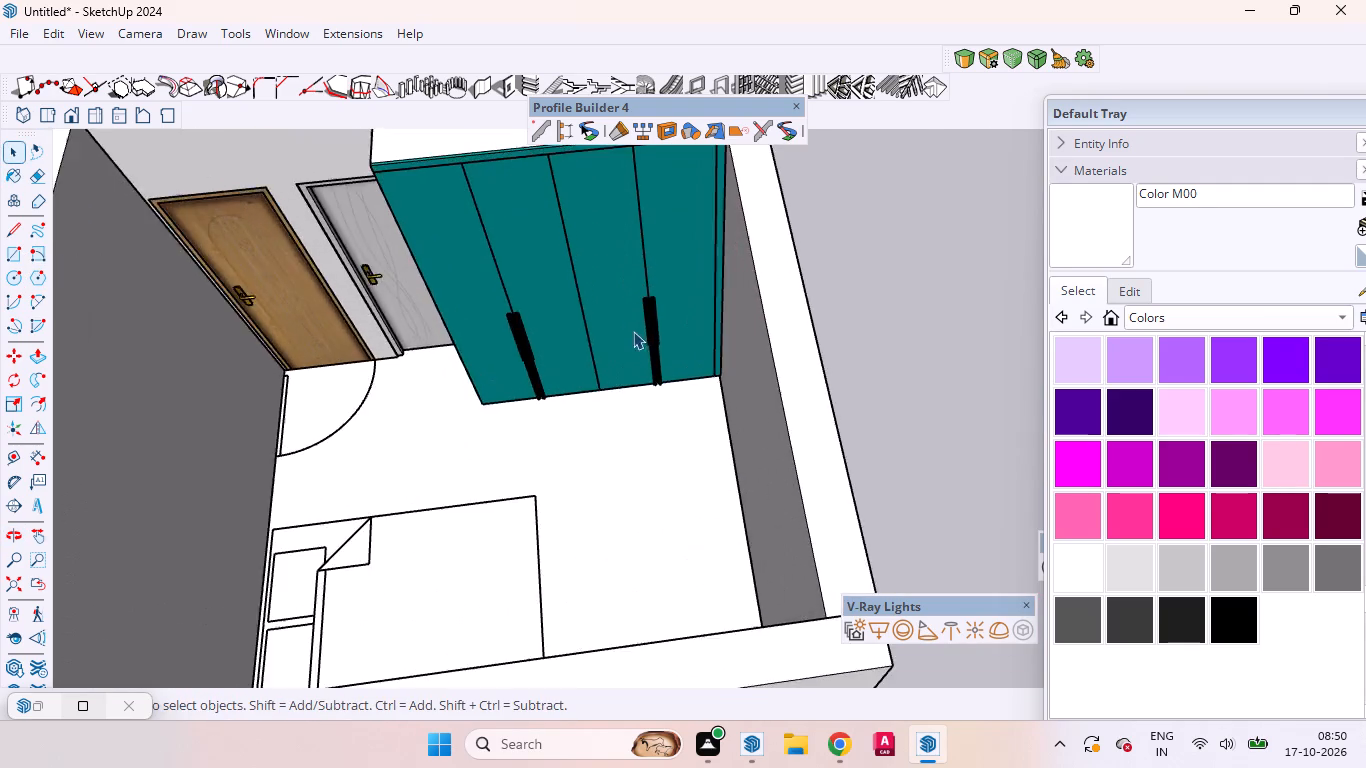
scroll(633, 331, up, 10)
middle_drag(573, 378, 538, 266)
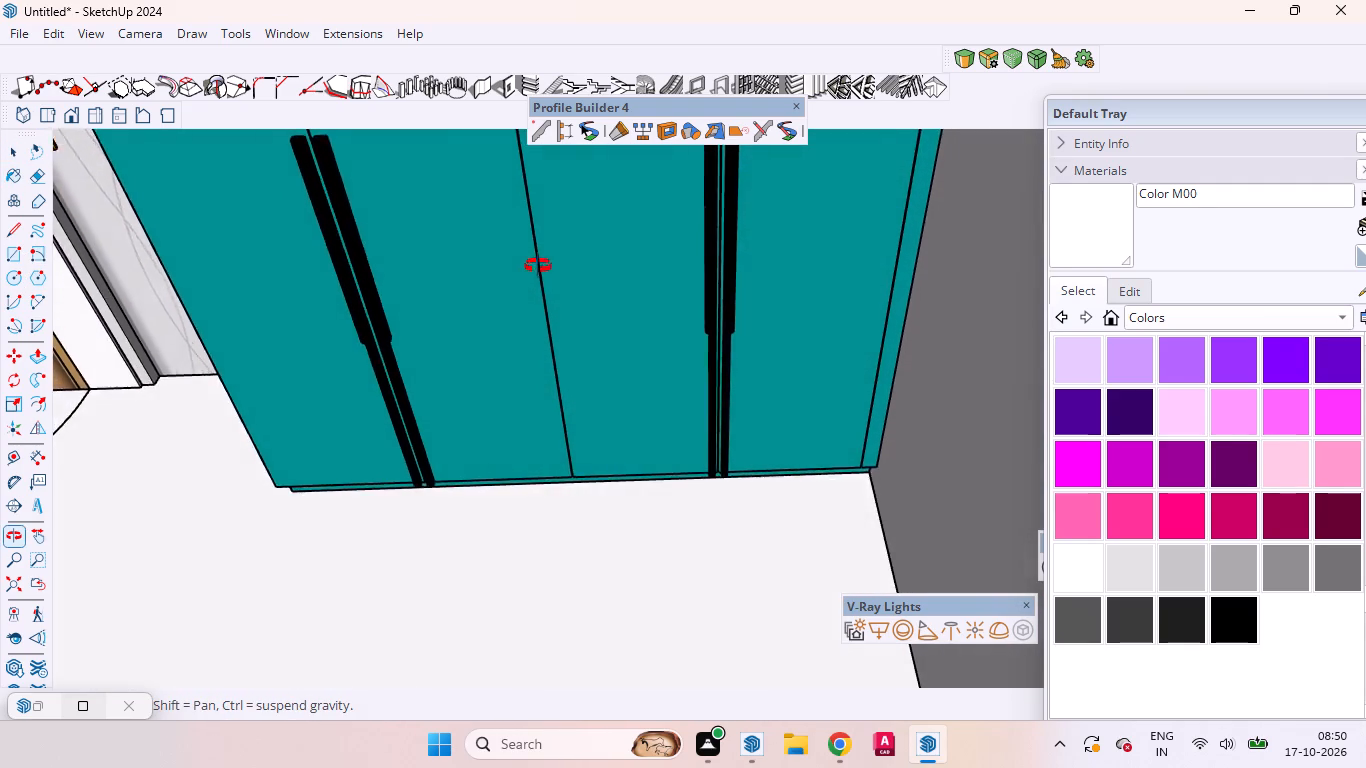
middle_drag(538, 266, 680, 184)
scroll(528, 490, down, 1)
scroll(526, 491, up, 2)
scroll(525, 493, down, 2)
scroll(524, 496, up, 4)
middle_drag(449, 509, 648, 324)
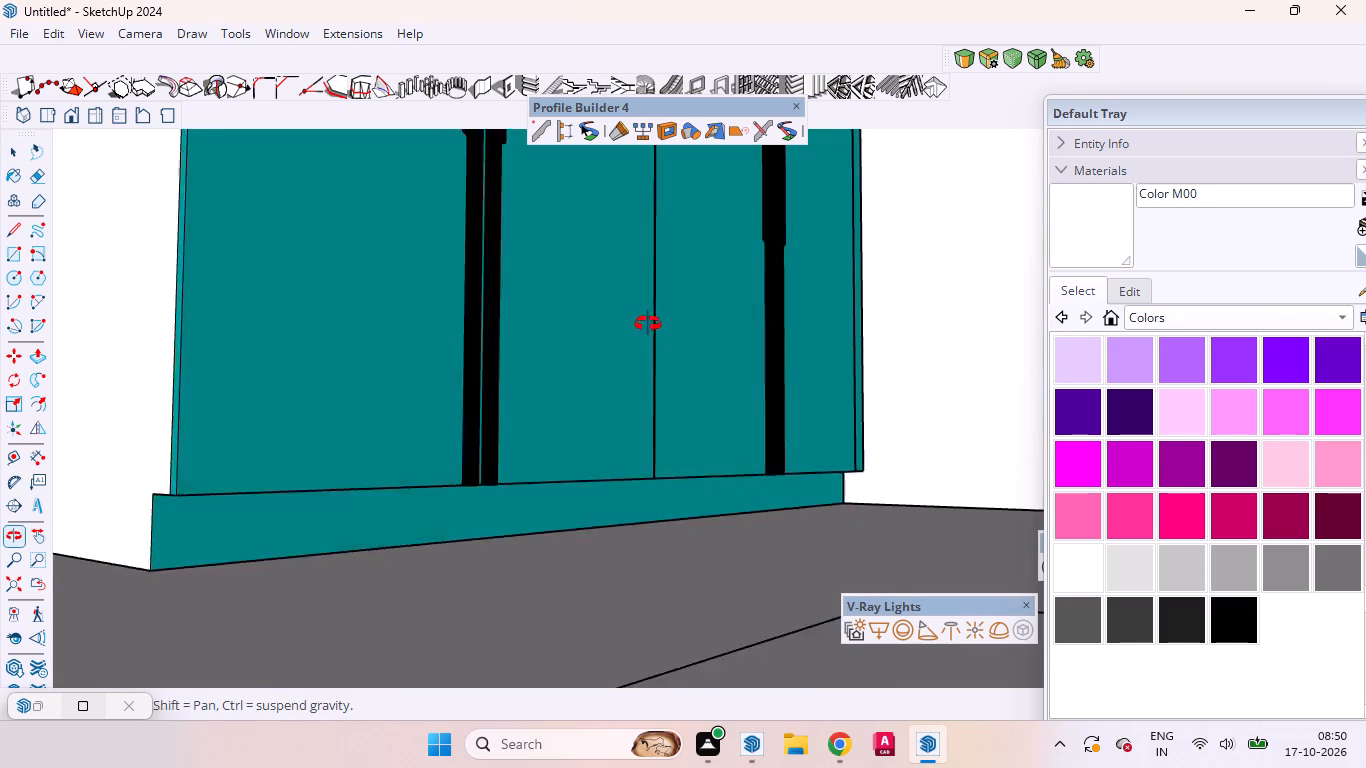
middle_drag(648, 324, 474, 518)
scroll(473, 518, up, 1)
scroll(479, 468, down, 5)
scroll(481, 467, up, 1)
scroll(481, 467, down, 5)
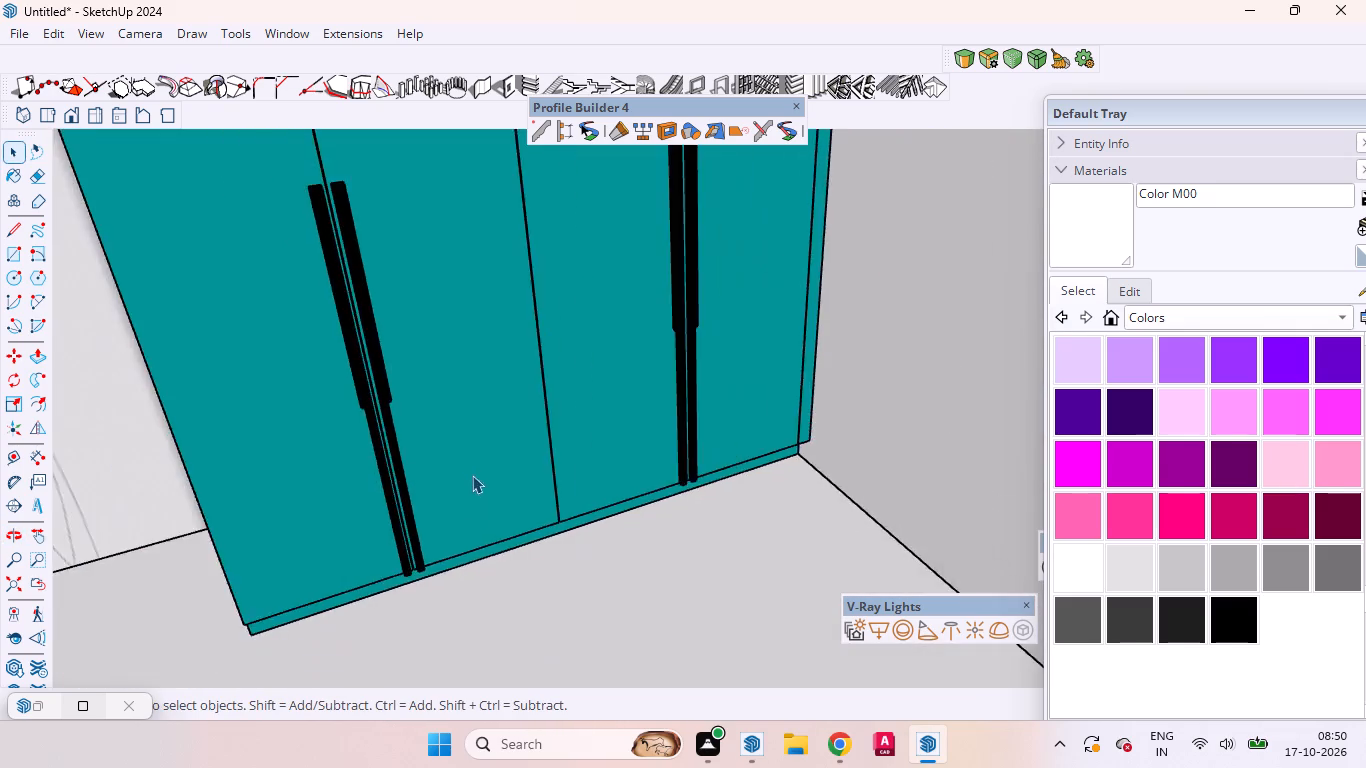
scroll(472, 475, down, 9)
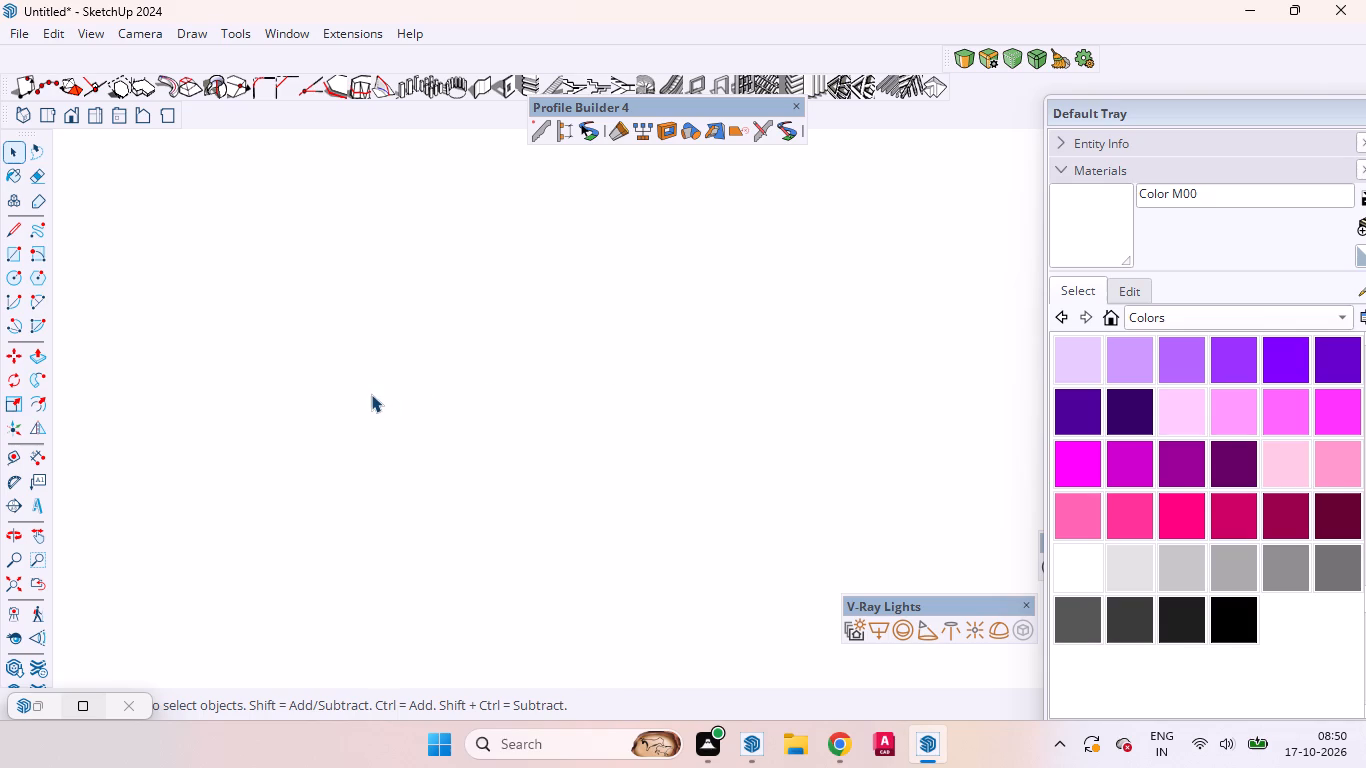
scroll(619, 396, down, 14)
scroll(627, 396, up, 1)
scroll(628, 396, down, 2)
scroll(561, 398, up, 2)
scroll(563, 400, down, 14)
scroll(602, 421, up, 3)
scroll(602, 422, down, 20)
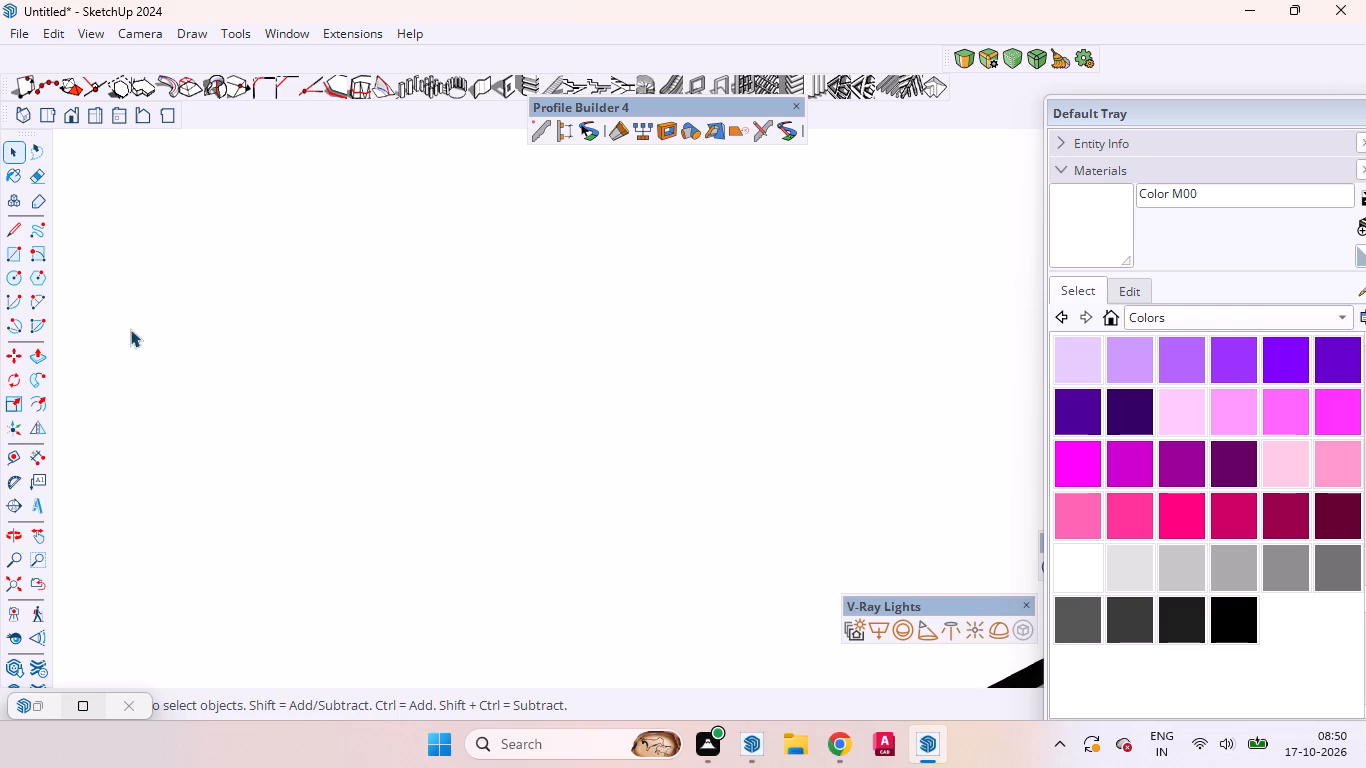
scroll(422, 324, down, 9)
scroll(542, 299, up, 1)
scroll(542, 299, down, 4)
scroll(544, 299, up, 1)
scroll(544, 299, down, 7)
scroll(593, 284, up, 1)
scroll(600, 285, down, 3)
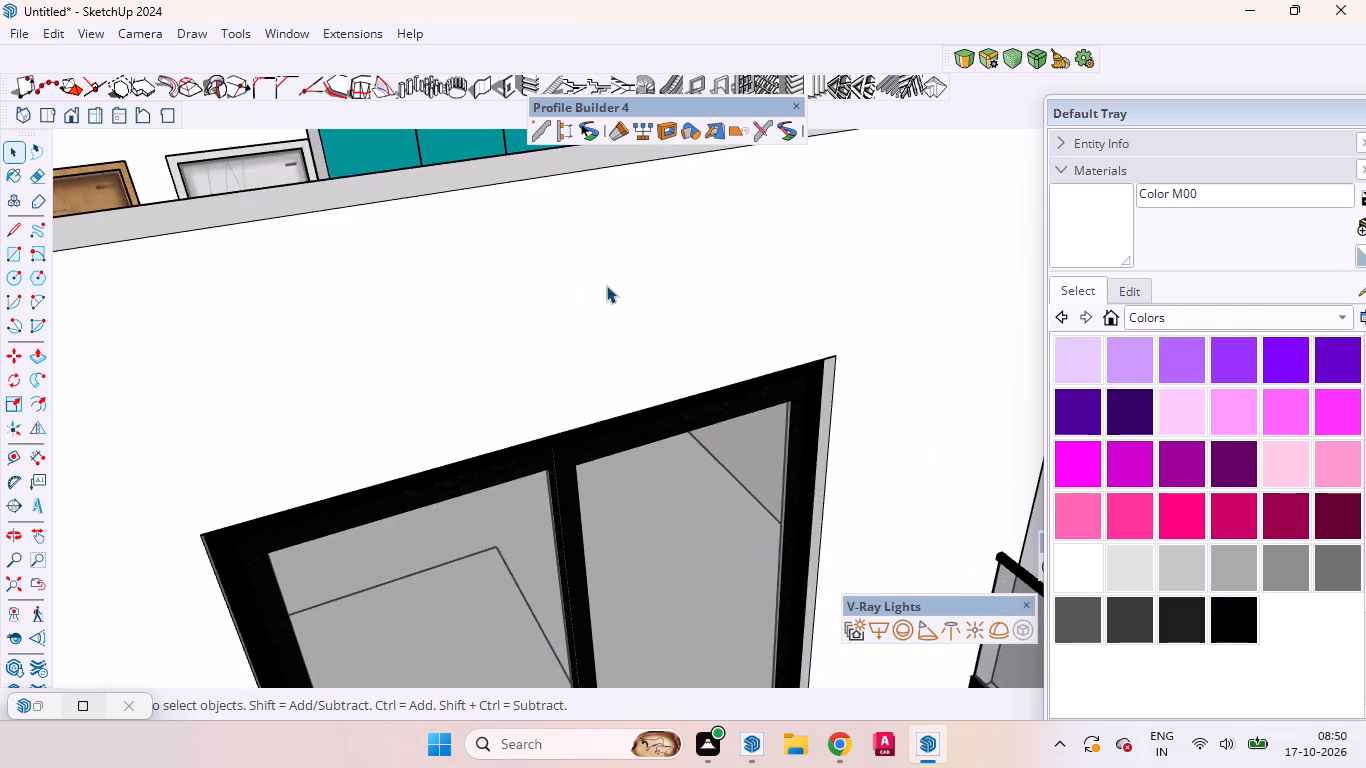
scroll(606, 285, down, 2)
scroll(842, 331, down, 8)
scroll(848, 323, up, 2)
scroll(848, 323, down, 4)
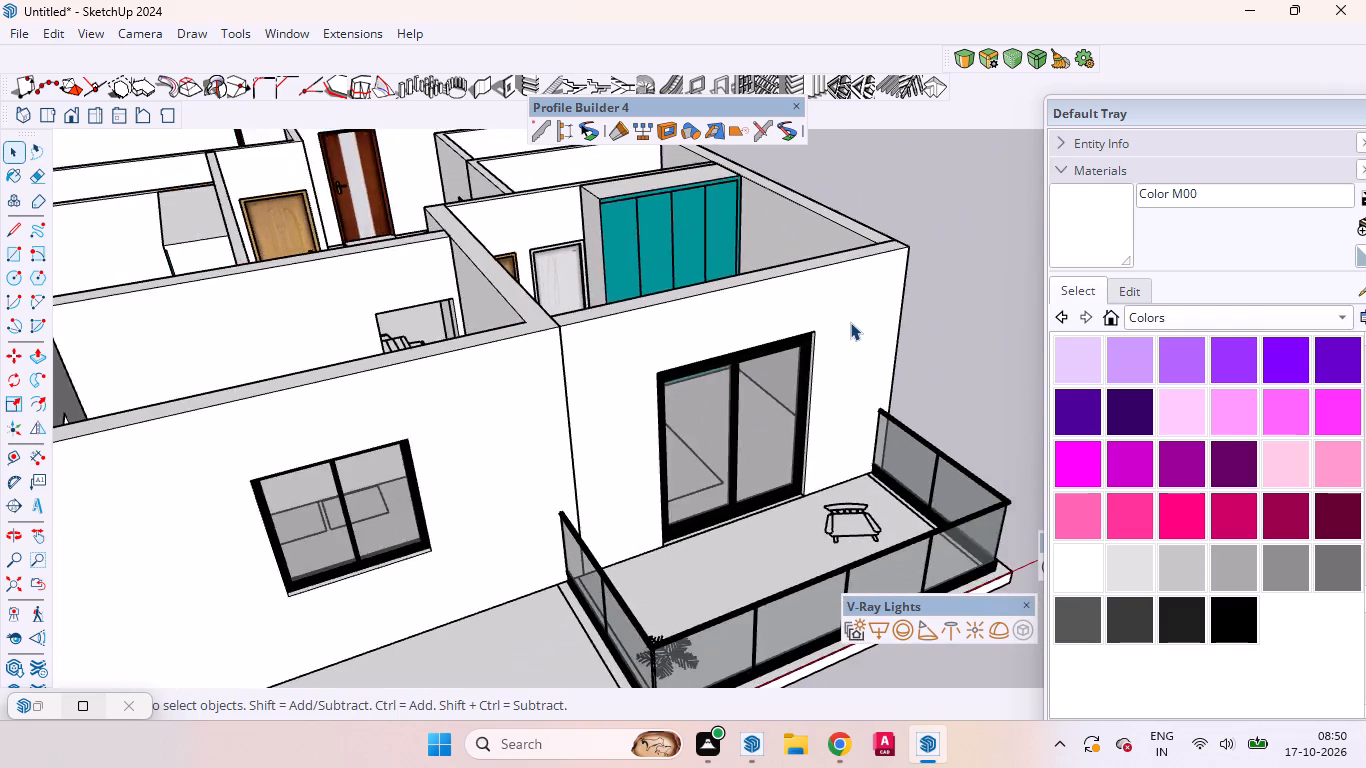
Examine the three coloured wardrobes across the apartment, then inspect the end bedroom's Cherry Brown wardrobe from several angles.
scroll(850, 322, down, 5)
scroll(544, 291, up, 3)
scroll(483, 282, down, 1)
middle_drag(541, 324, 822, 303)
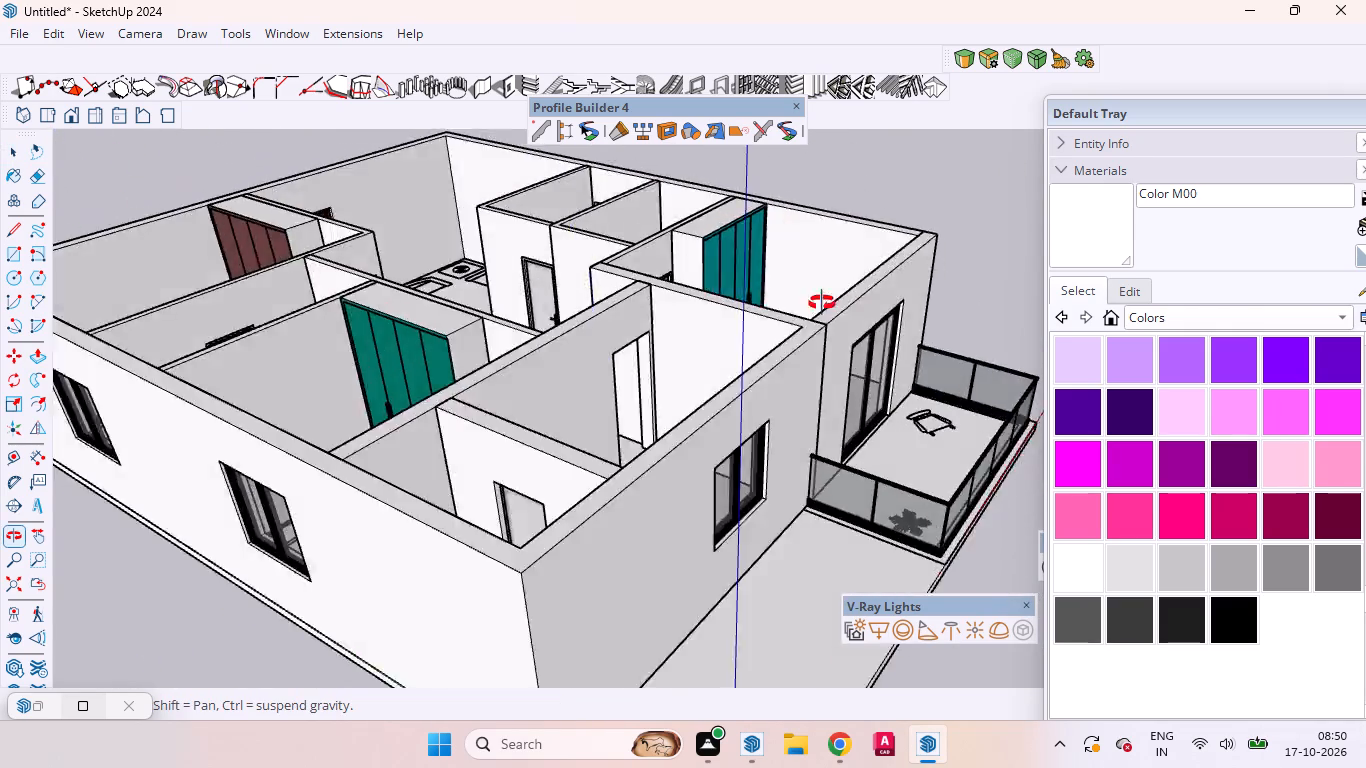
middle_drag(822, 303, 988, 281)
scroll(595, 371, up, 7)
scroll(835, 358, down, 11)
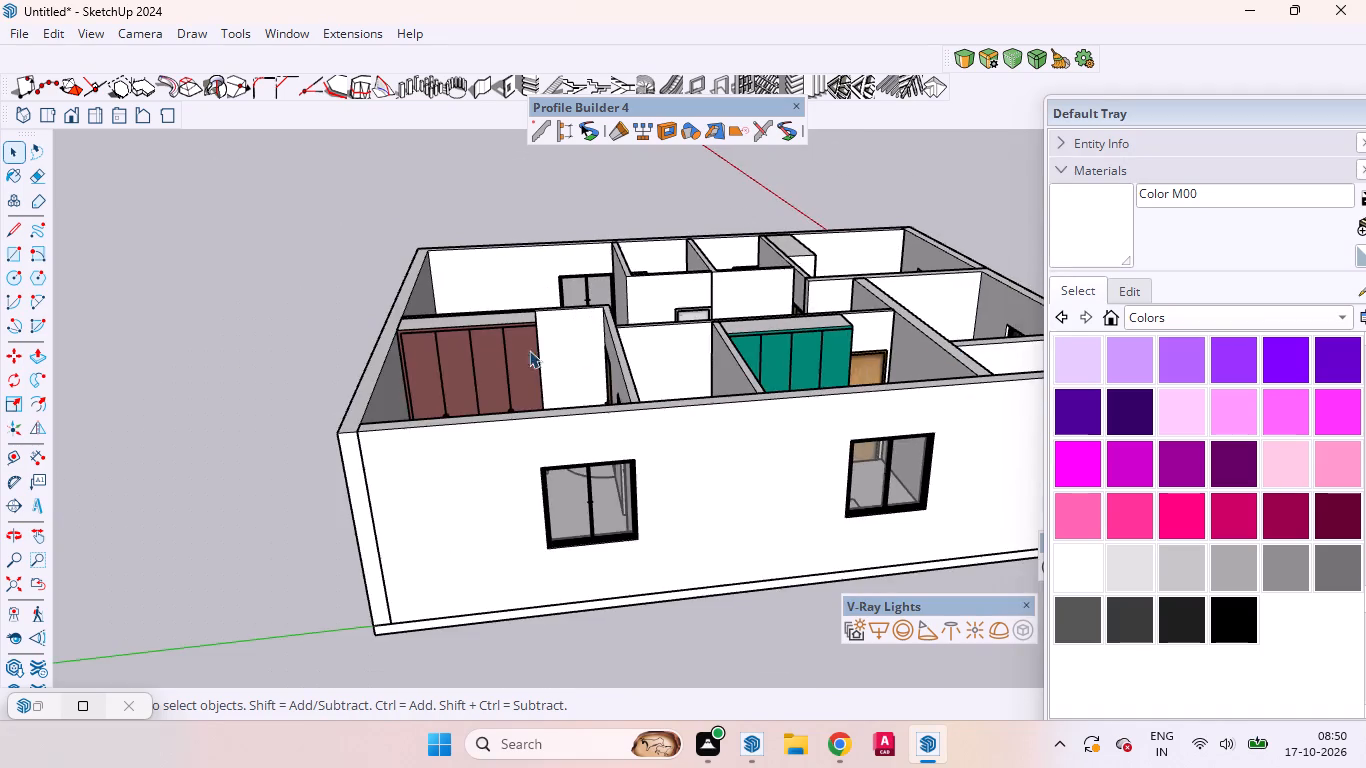
scroll(521, 350, up, 14)
middle_drag(468, 421, 352, 502)
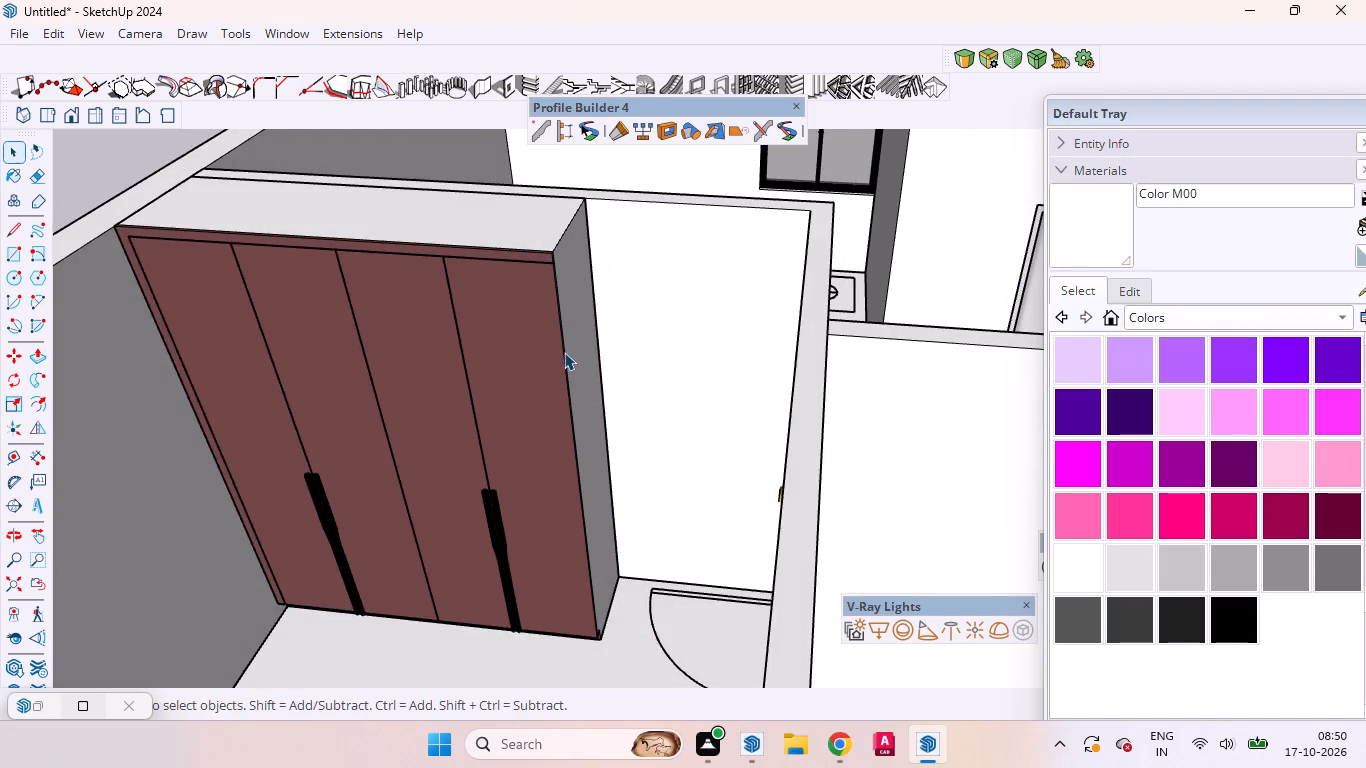
scroll(565, 353, up, 5)
middle_drag(541, 371, 622, 332)
scroll(625, 334, up, 1)
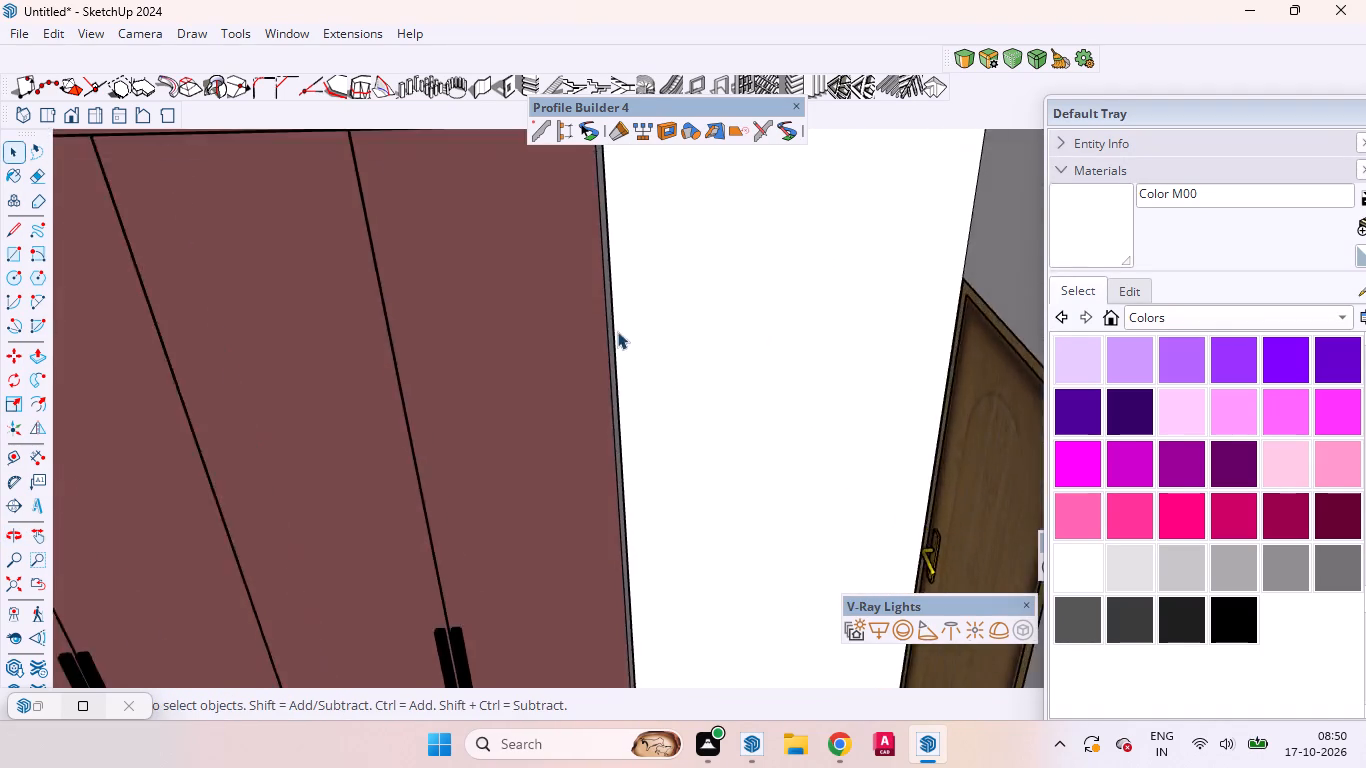
scroll(622, 331, down, 8)
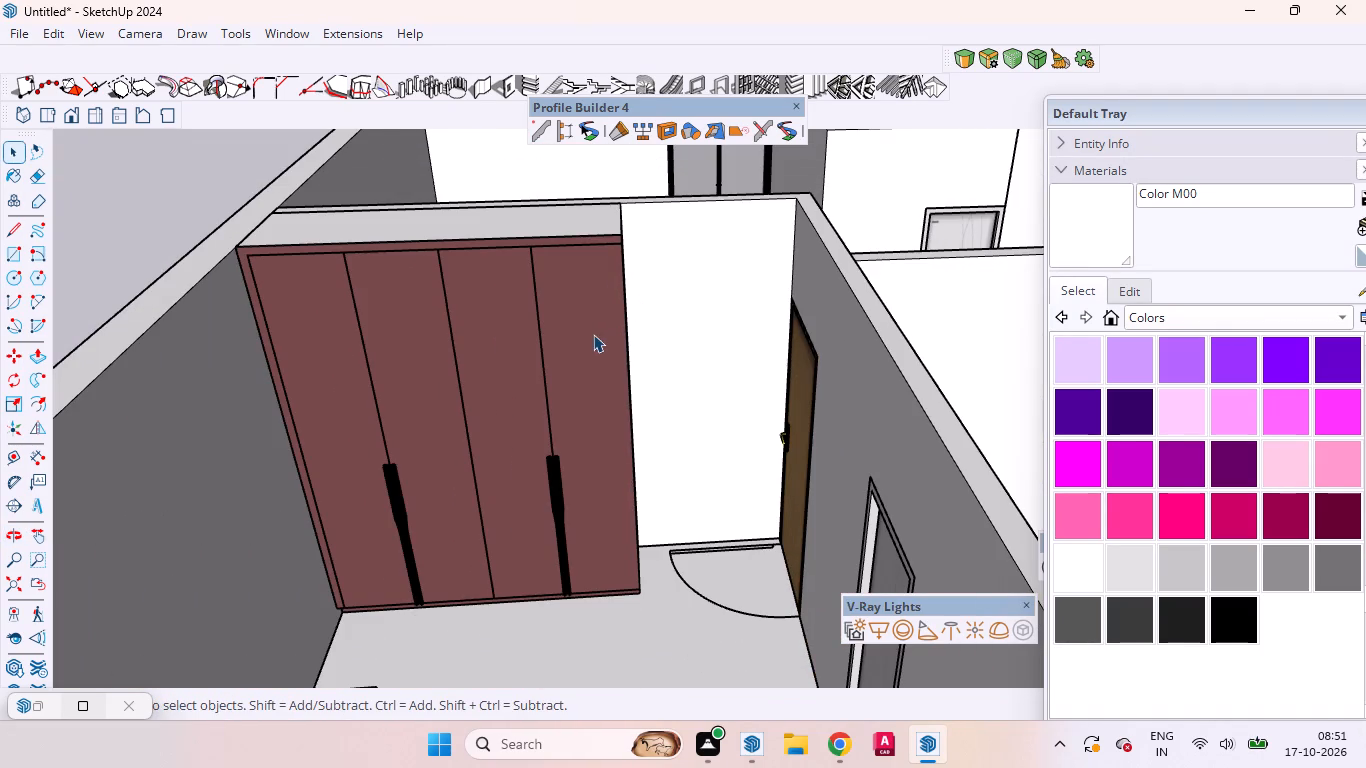
scroll(586, 335, down, 6)
middle_drag(592, 414, 422, 611)
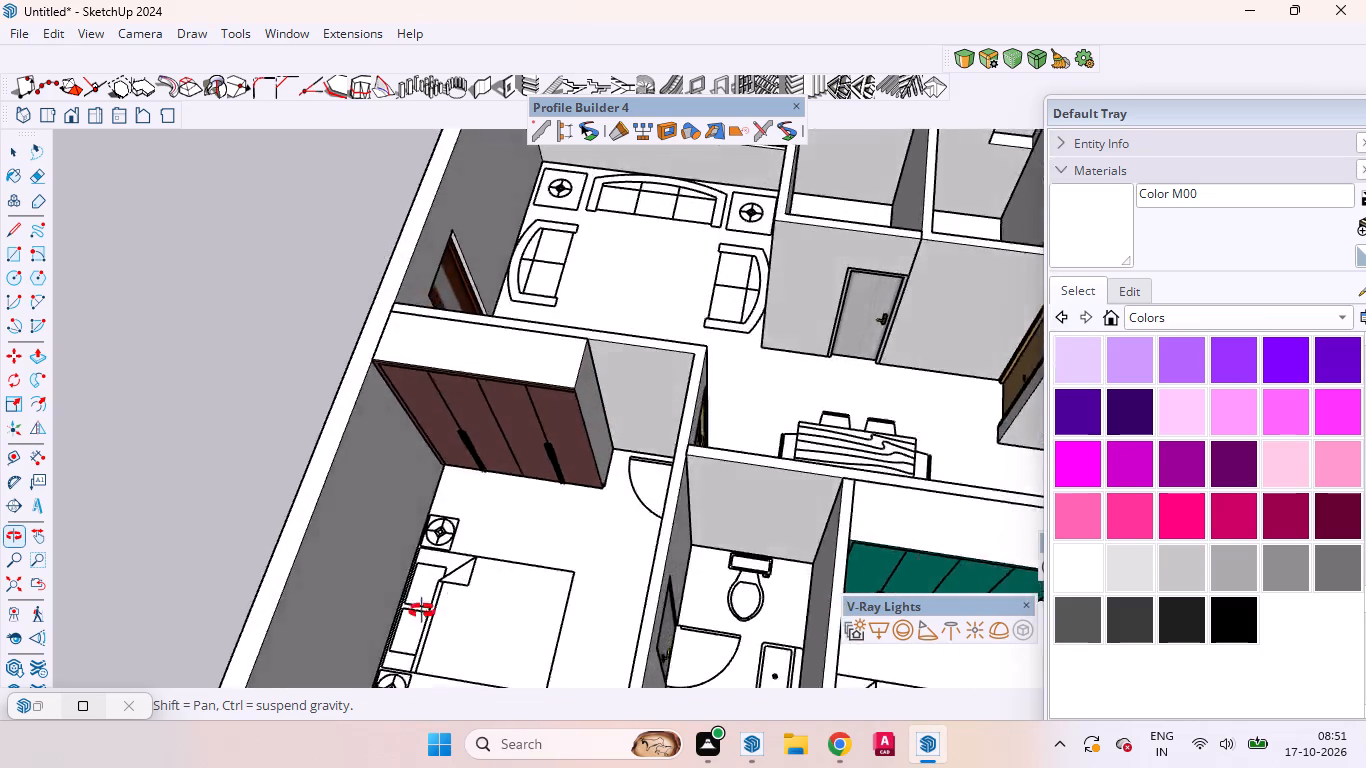
Examine the apartment from several angles, including the bedrooms, dining area and the living room's seating layout.
middle_drag(422, 611, 305, 593)
scroll(336, 499, up, 1)
scroll(404, 411, down, 5)
middle_drag(504, 369, 368, 515)
scroll(495, 431, up, 1)
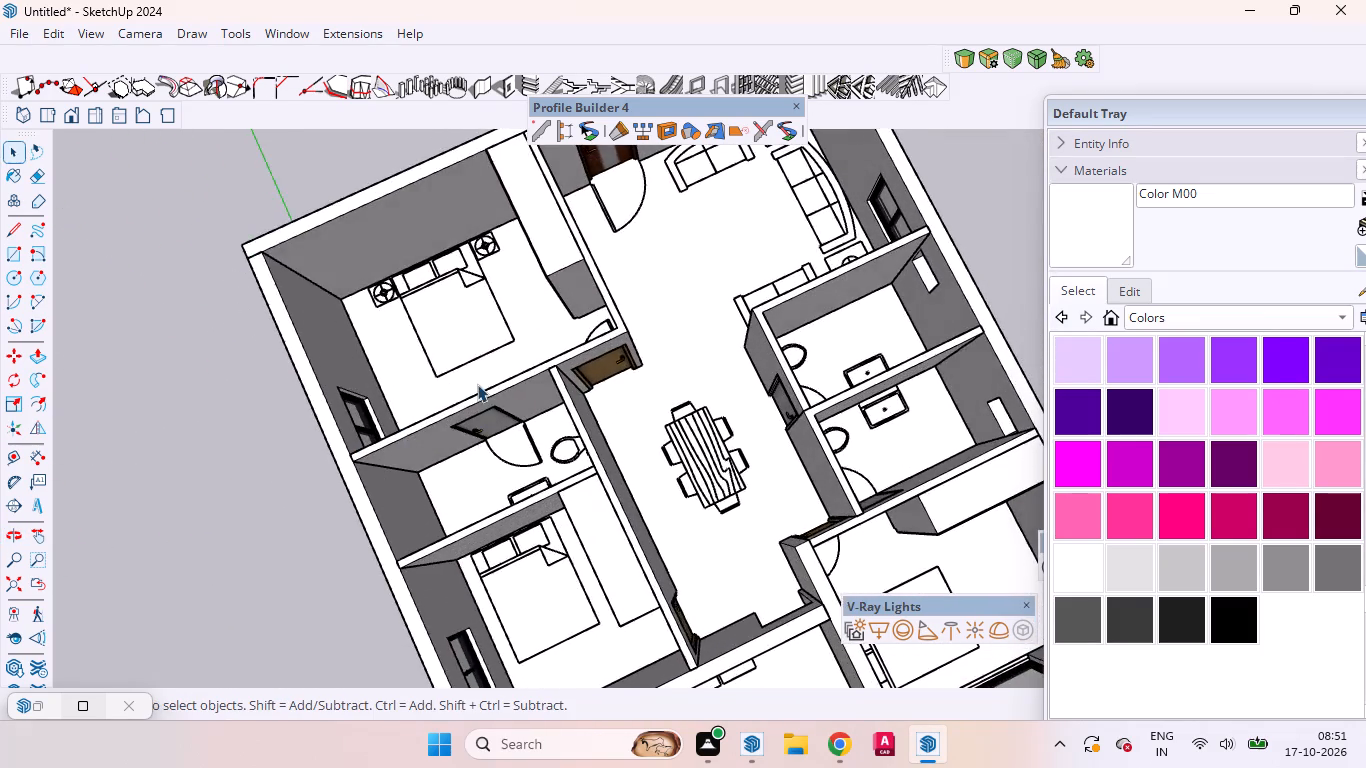
scroll(478, 357, down, 3)
scroll(478, 357, up, 5)
scroll(478, 357, down, 4)
scroll(391, 414, up, 1)
middle_drag(395, 422, 743, 282)
scroll(621, 358, up, 4)
scroll(620, 361, down, 1)
scroll(620, 361, up, 1)
scroll(686, 321, down, 2)
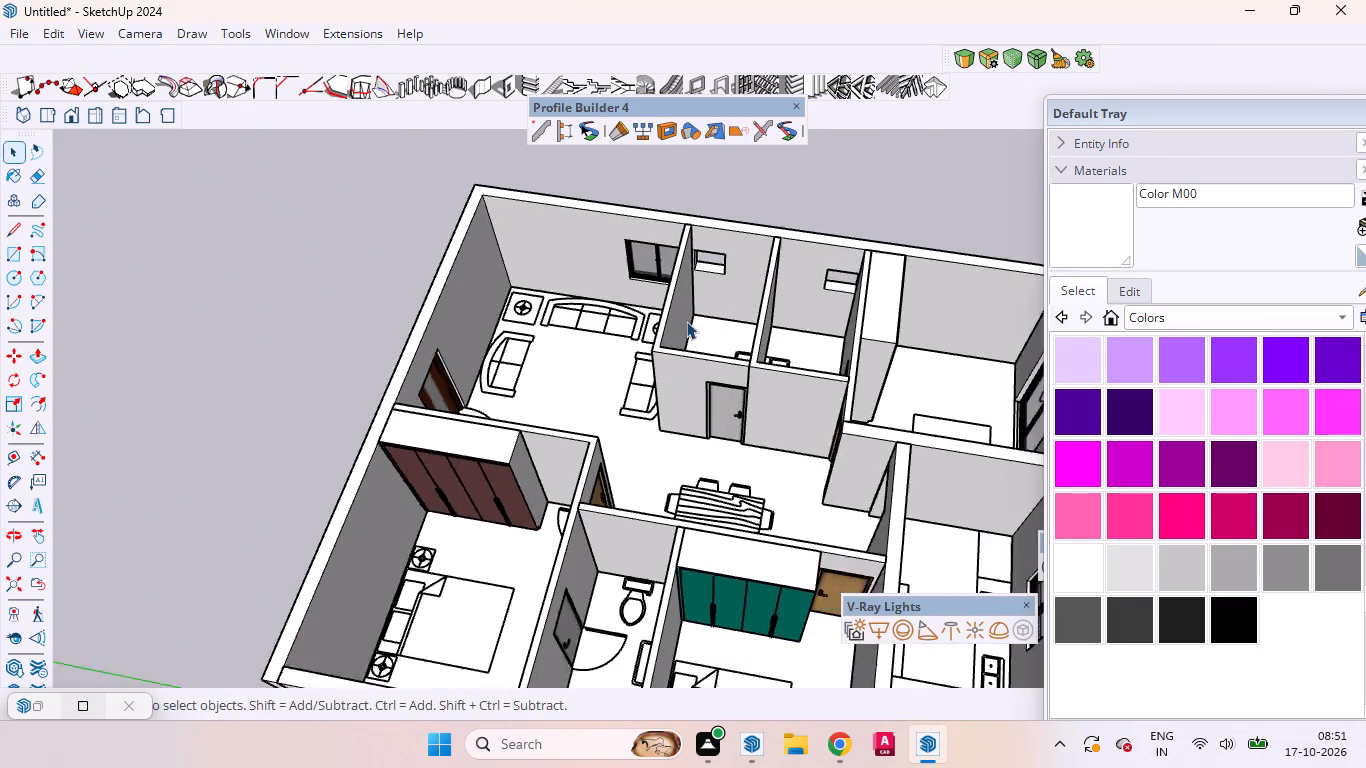
scroll(686, 321, down, 1)
scroll(678, 320, up, 1)
middle_drag(679, 324, 801, 384)
scroll(787, 372, up, 1)
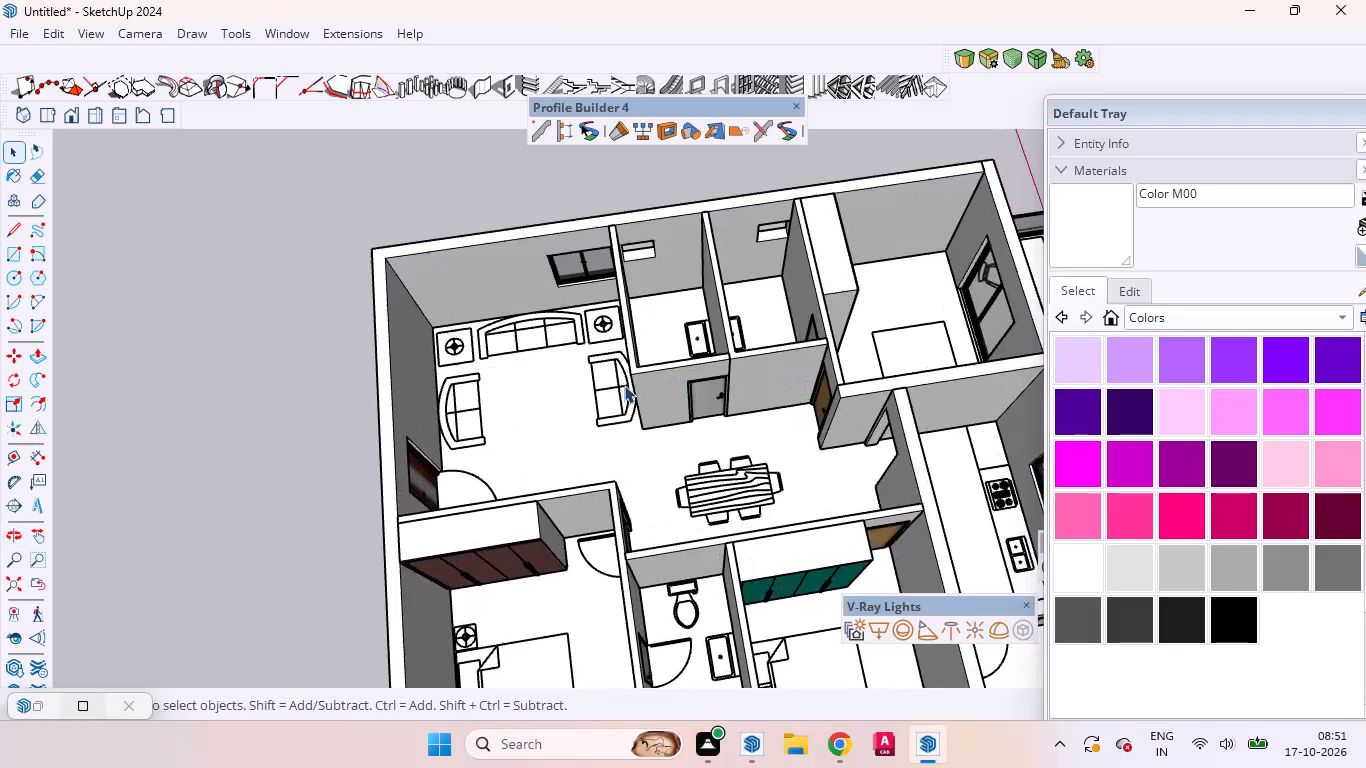
Search 3D Warehouse for "sofa" models.
click(292, 27)
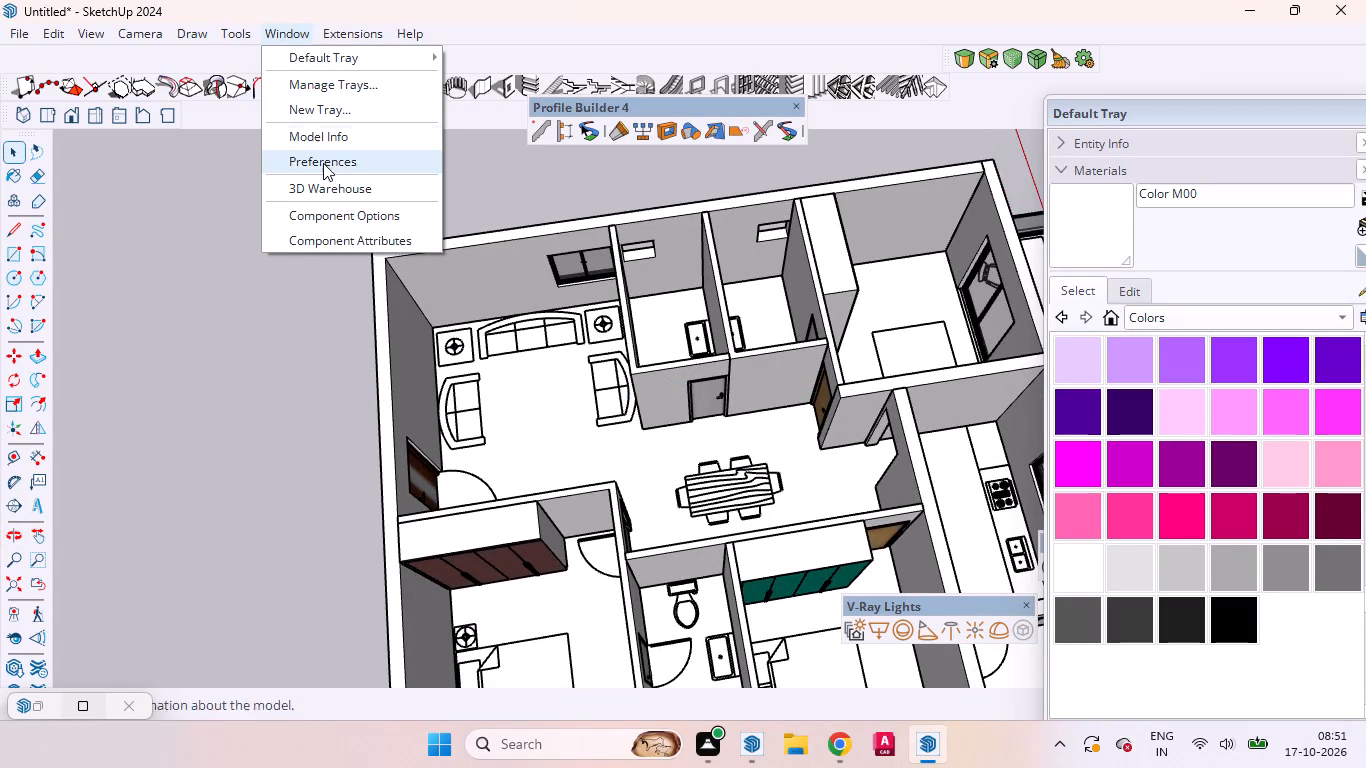
click(327, 182)
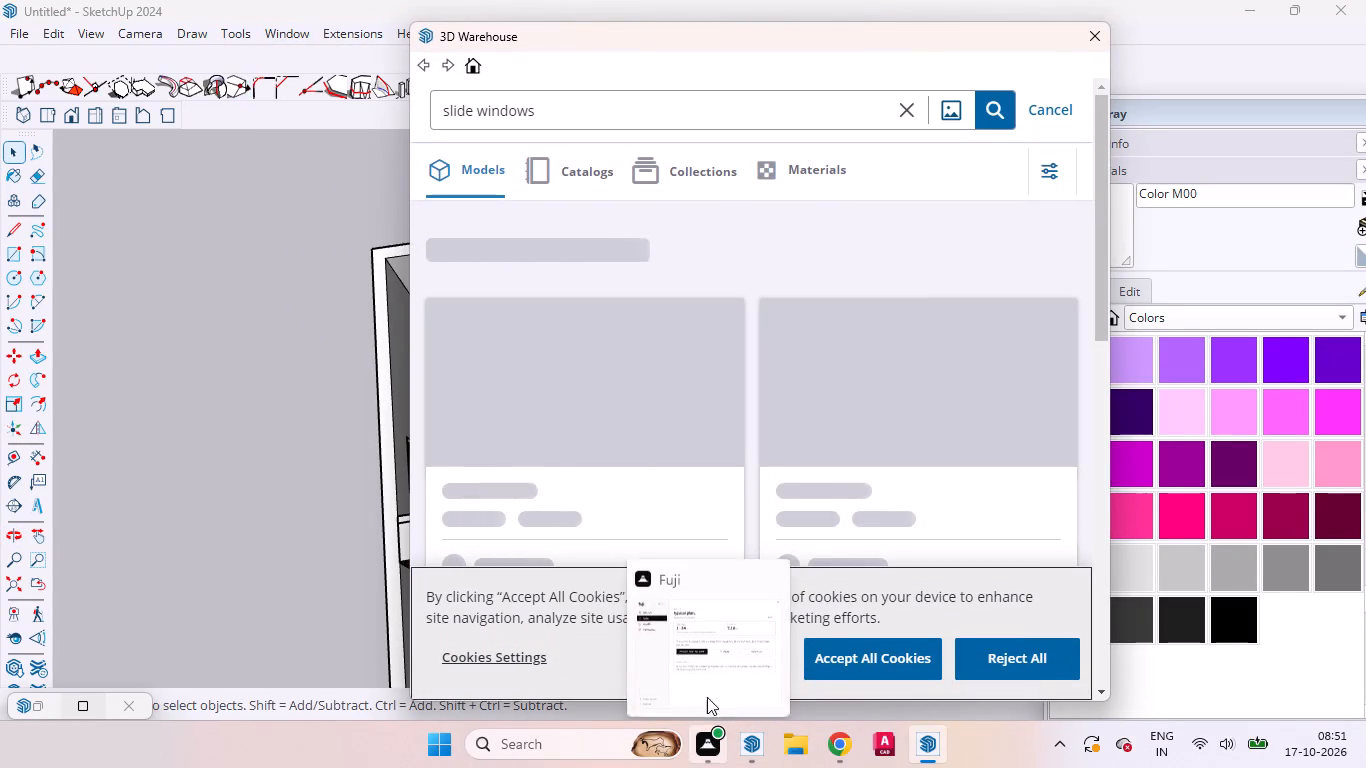
drag(557, 103, 423, 88)
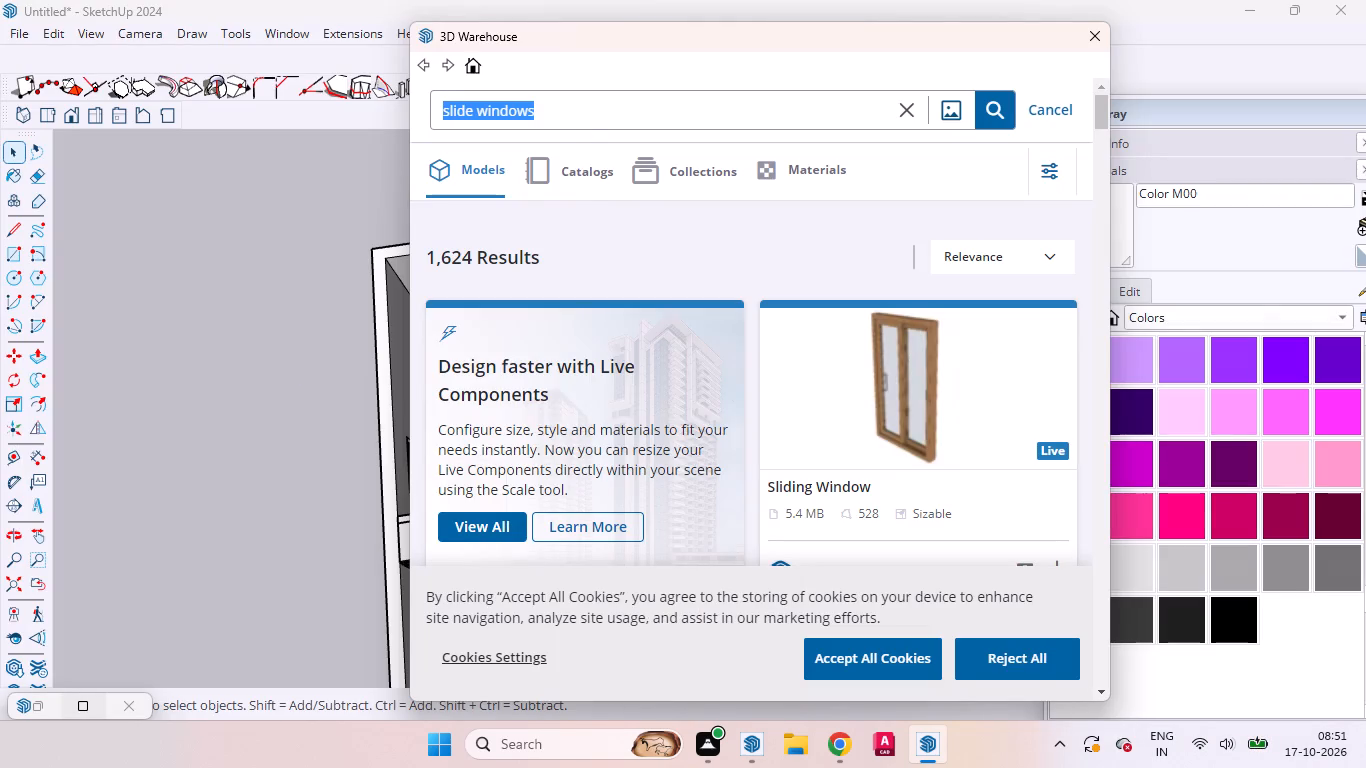
key(BackSpace)
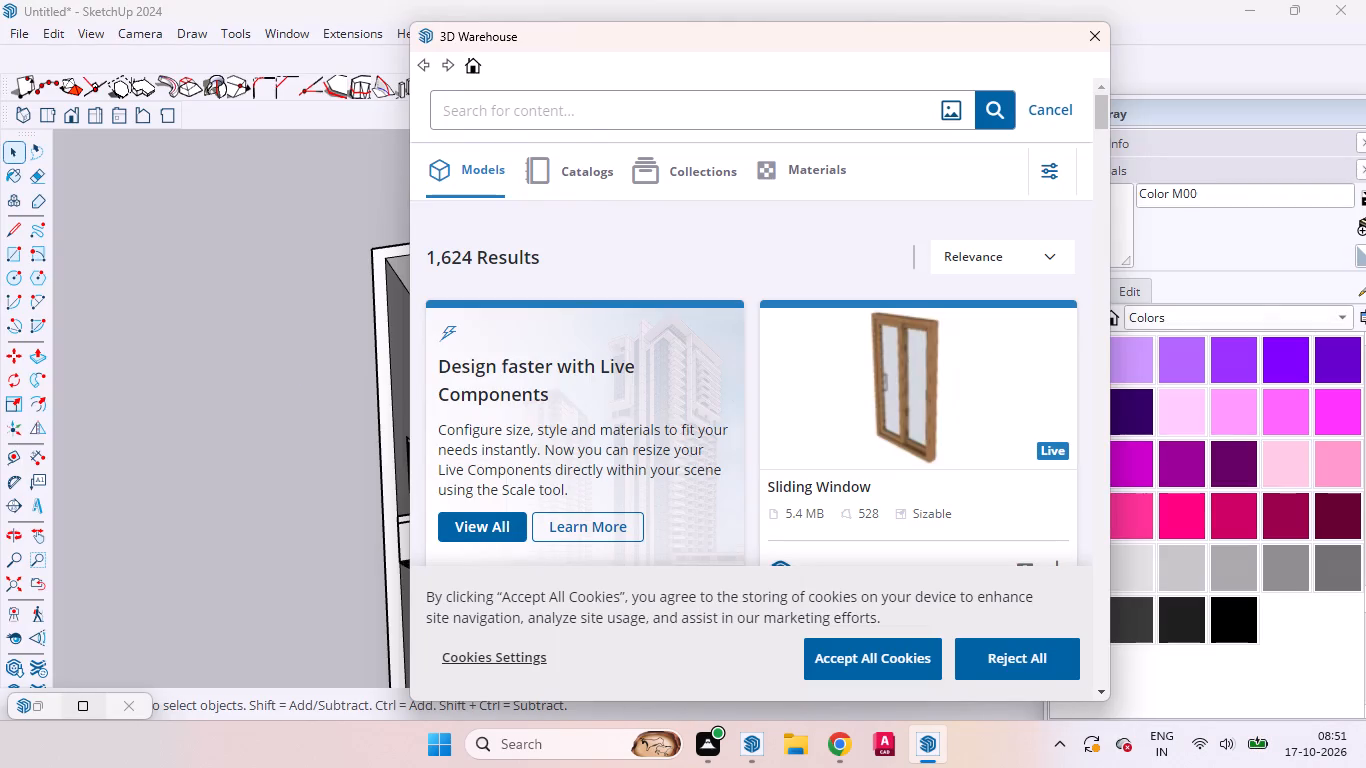
text(sofa)
key(Return)
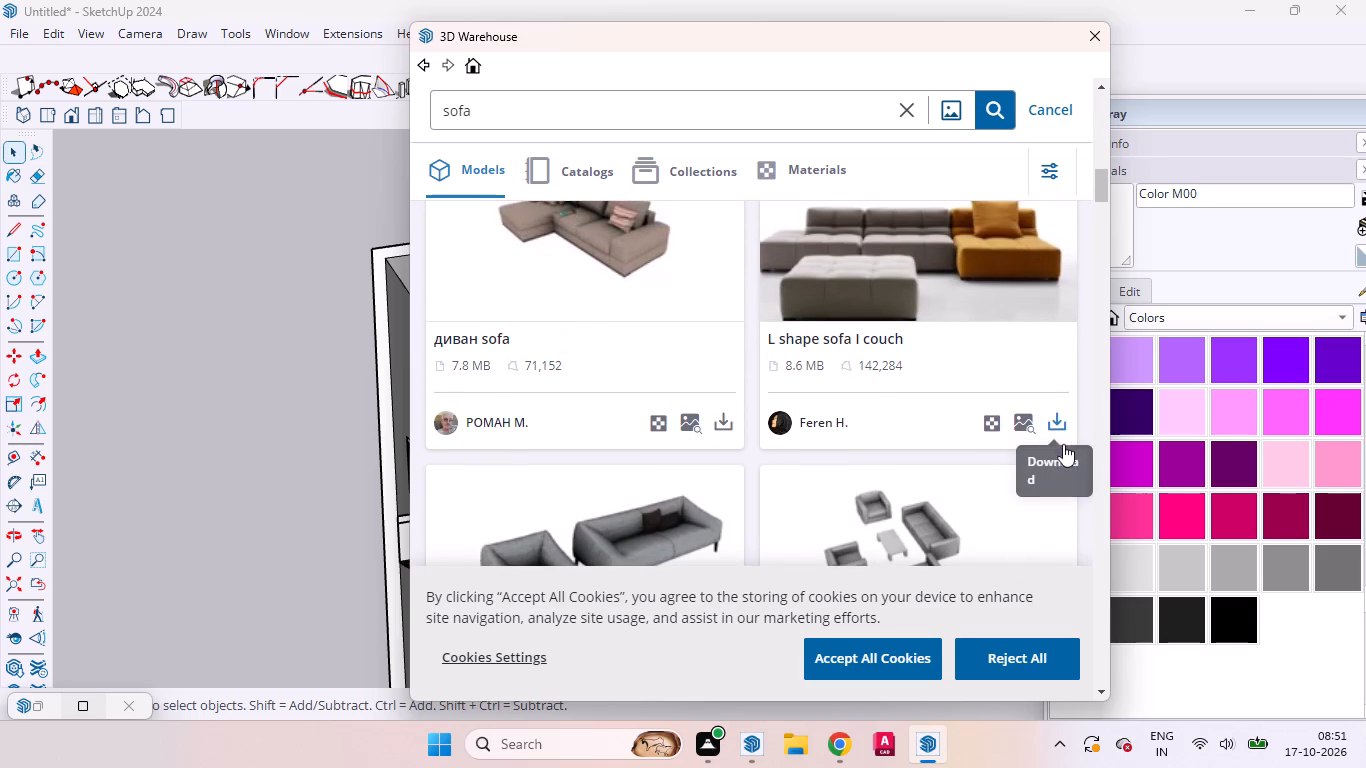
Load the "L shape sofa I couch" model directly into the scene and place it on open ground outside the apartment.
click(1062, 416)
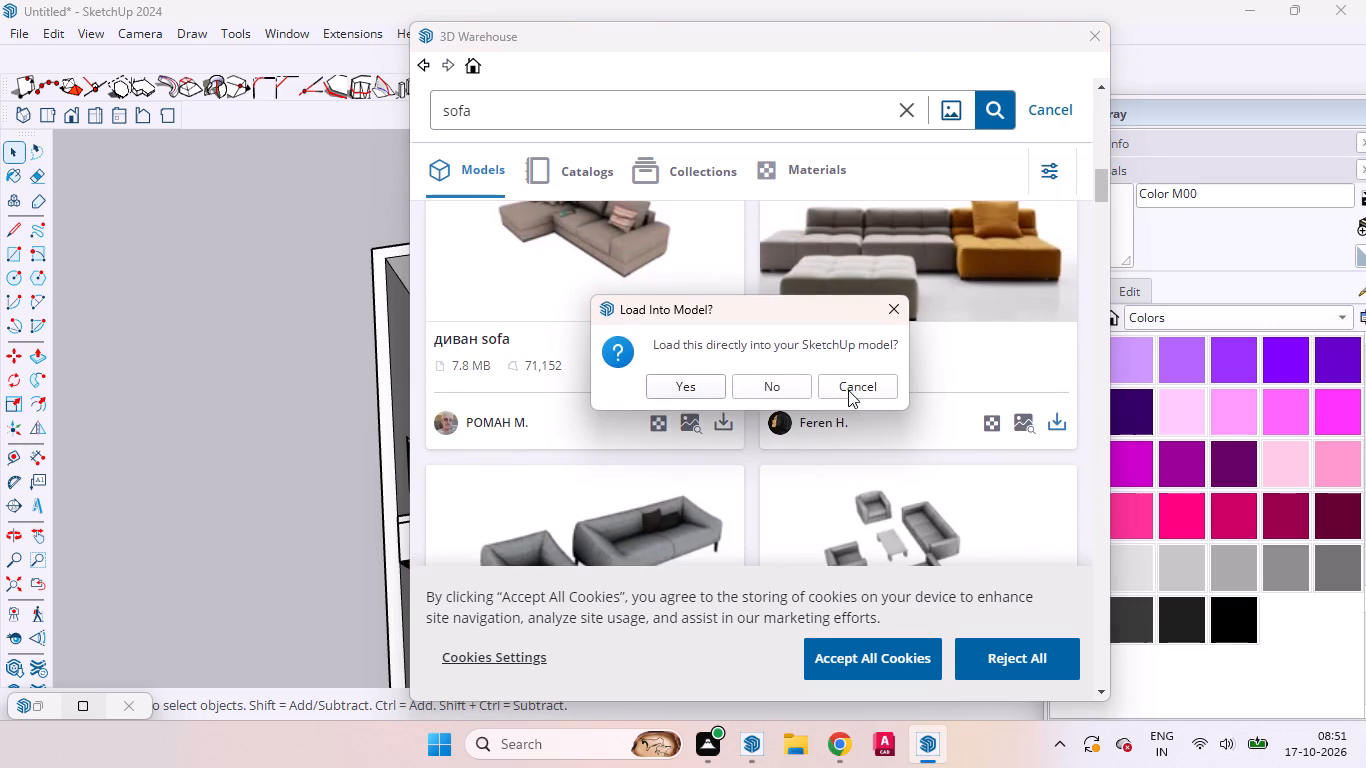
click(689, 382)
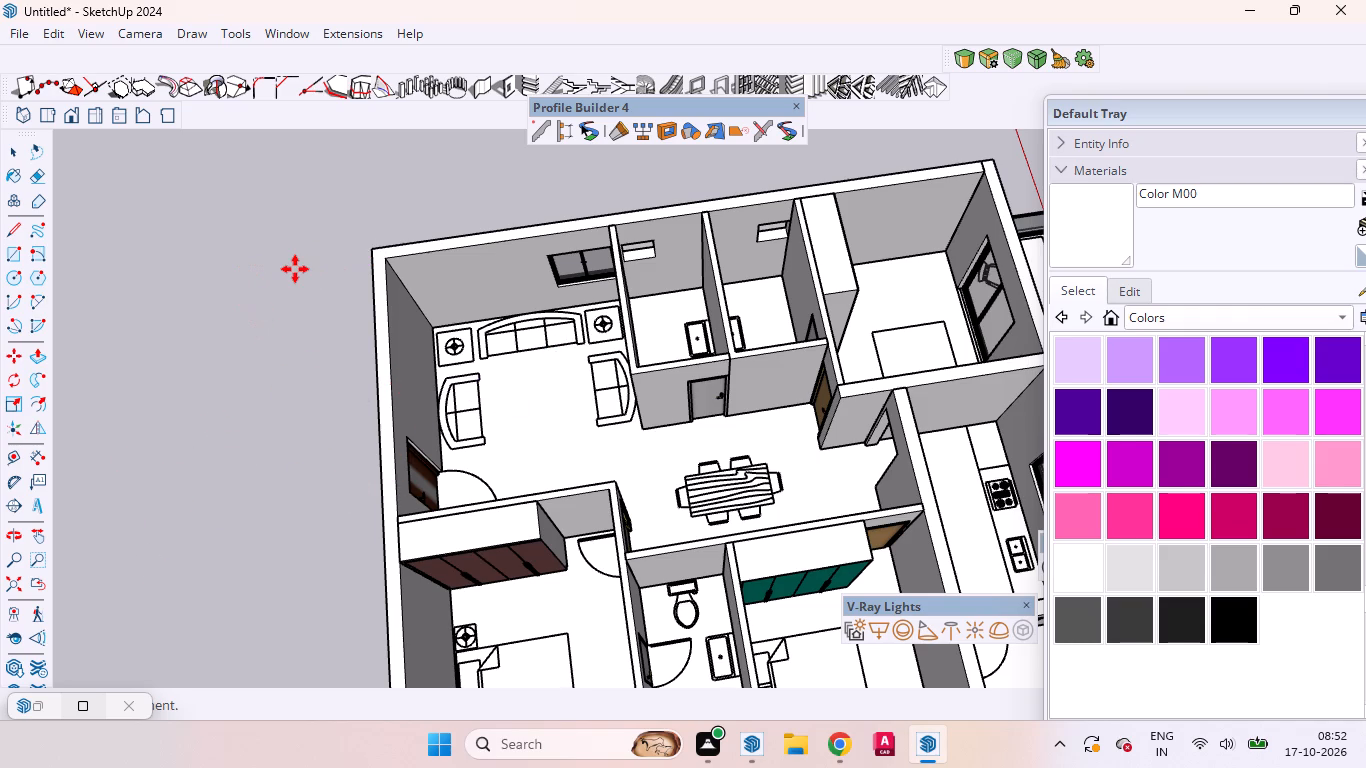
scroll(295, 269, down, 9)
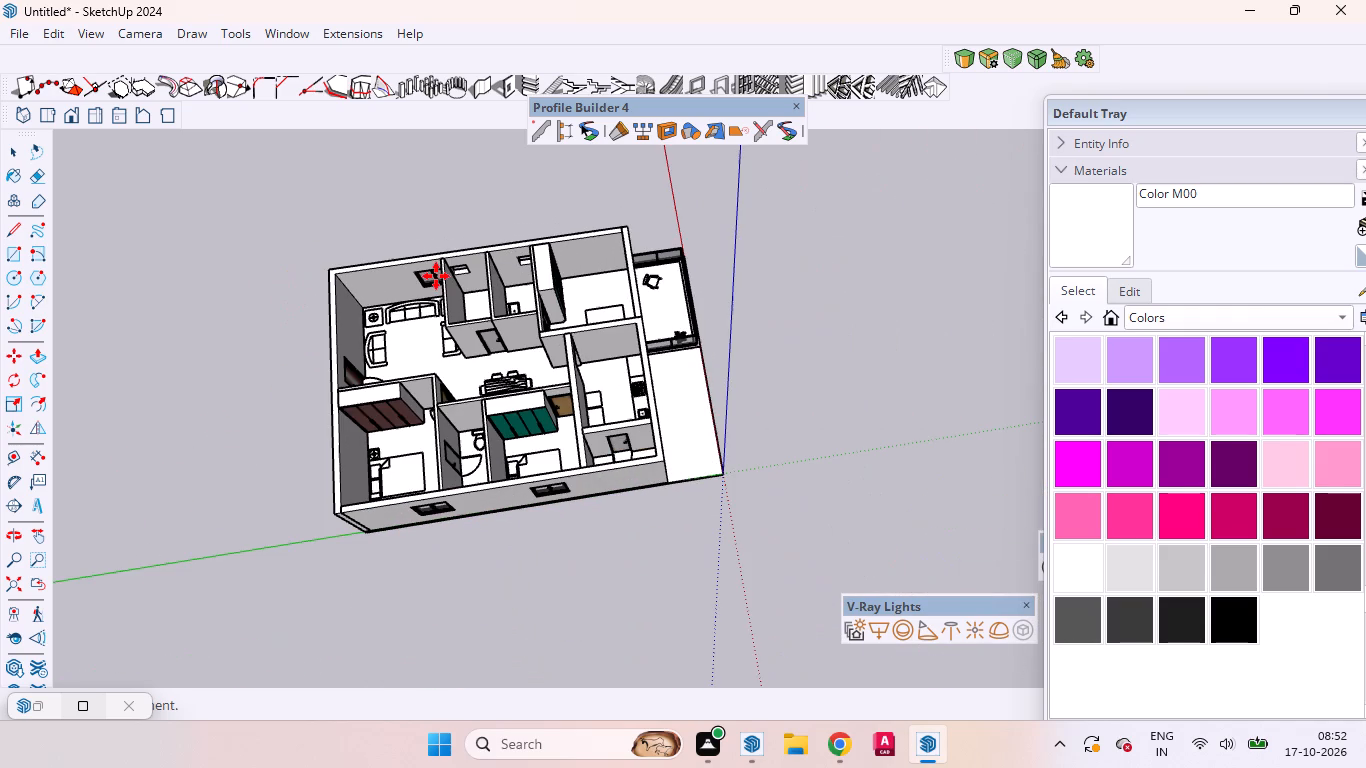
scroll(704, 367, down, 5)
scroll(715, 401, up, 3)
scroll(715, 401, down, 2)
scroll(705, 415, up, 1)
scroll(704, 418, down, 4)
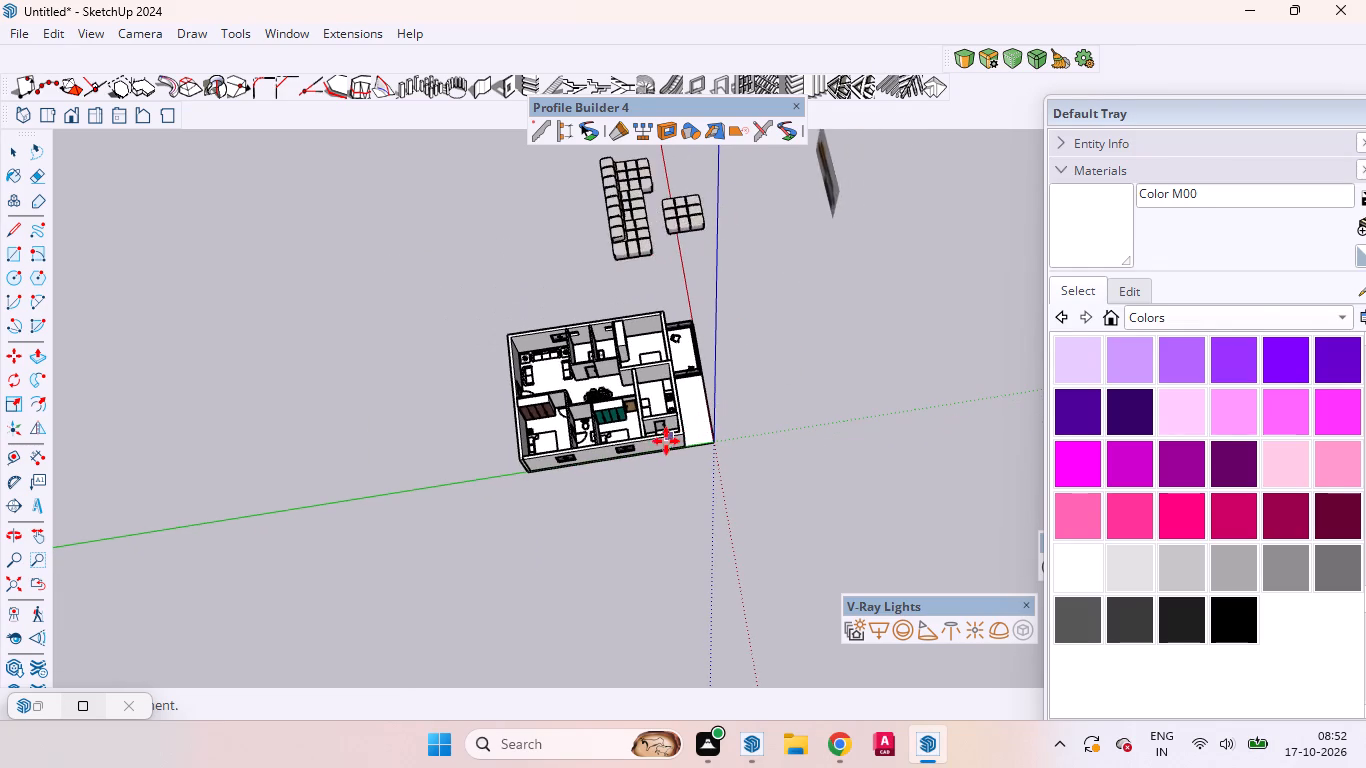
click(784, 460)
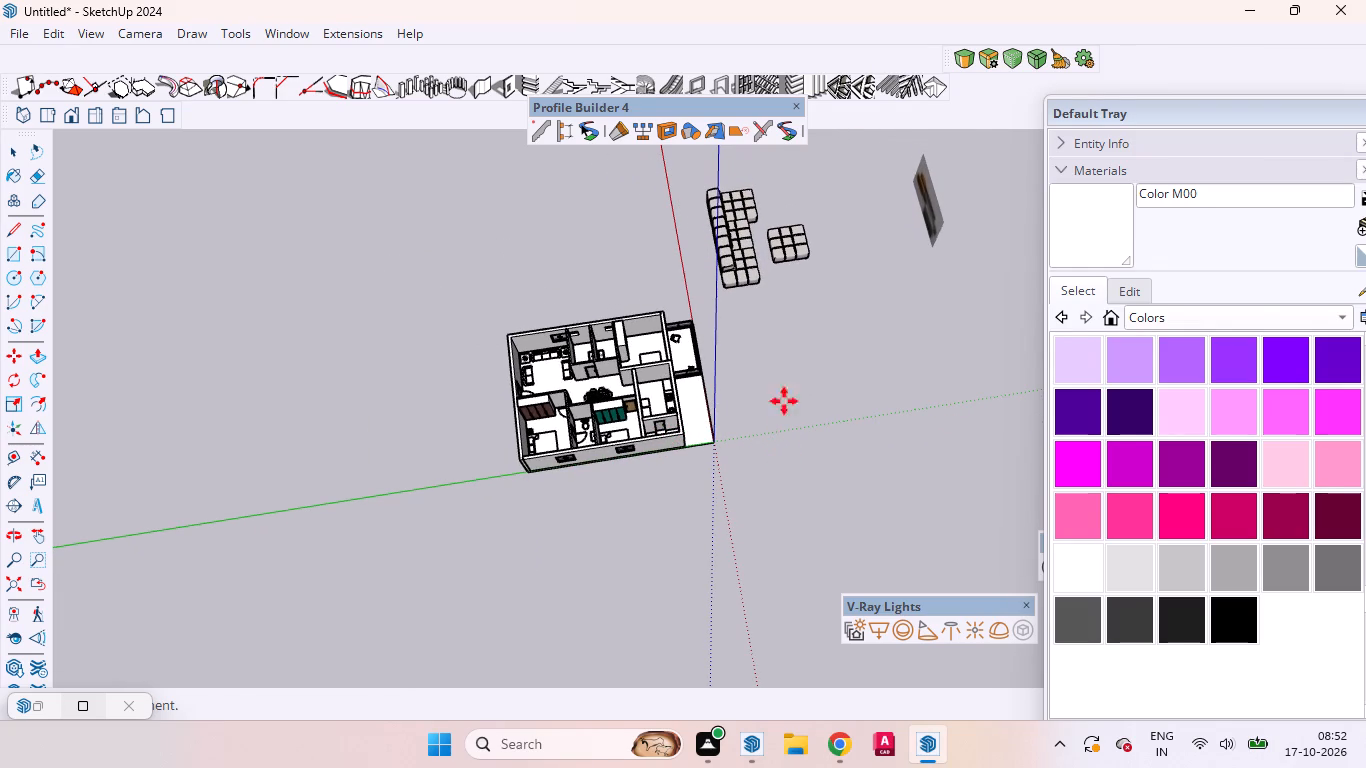
Examine the imported L-shaped sofa, its ottoman and backdrop image up close and in scale against the apartment.
scroll(801, 235, up, 5)
scroll(801, 235, down, 8)
scroll(801, 235, up, 1)
scroll(801, 235, down, 1)
scroll(784, 244, up, 11)
middle_drag(767, 254, 469, 187)
scroll(602, 245, up, 1)
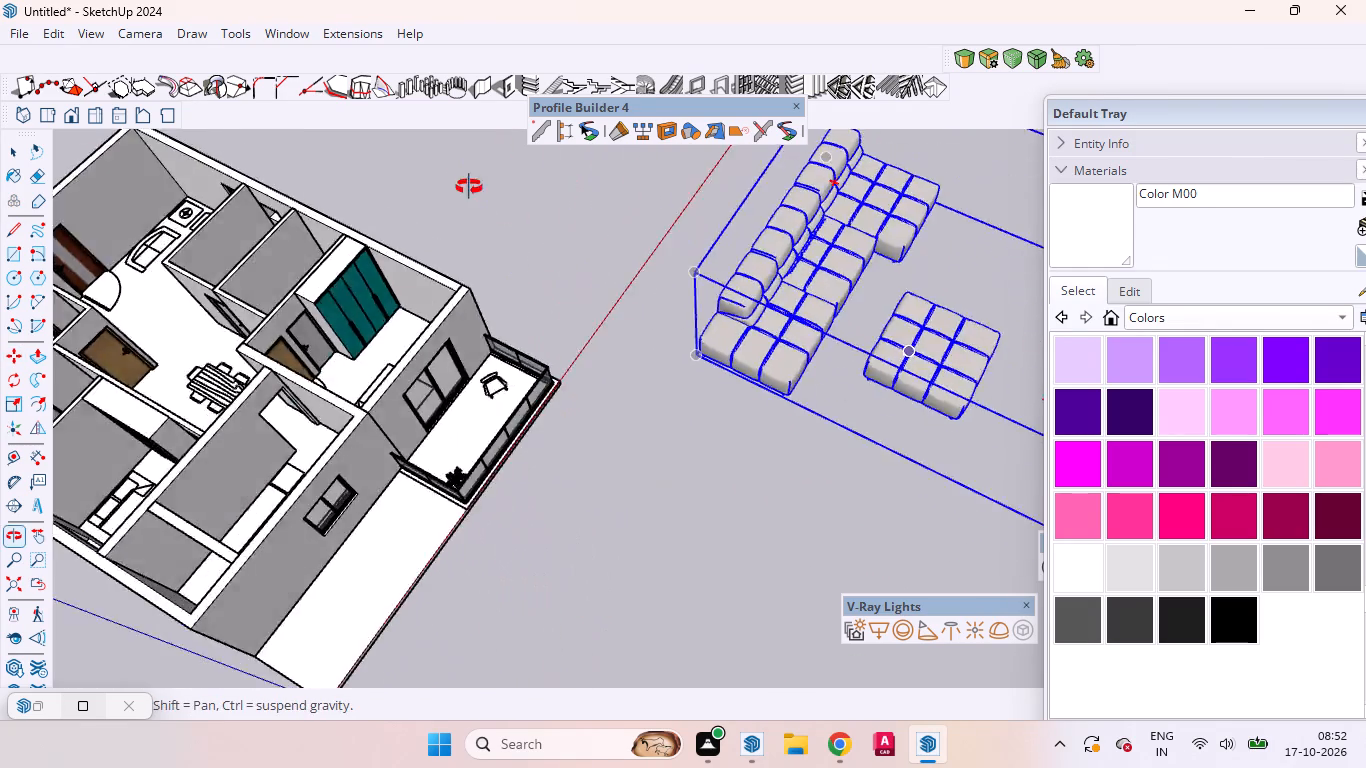
middle_drag(469, 187, 458, 161)
scroll(535, 189, down, 5)
scroll(814, 231, up, 10)
scroll(808, 287, down, 1)
scroll(807, 287, up, 7)
scroll(730, 313, down, 2)
scroll(729, 318, up, 3)
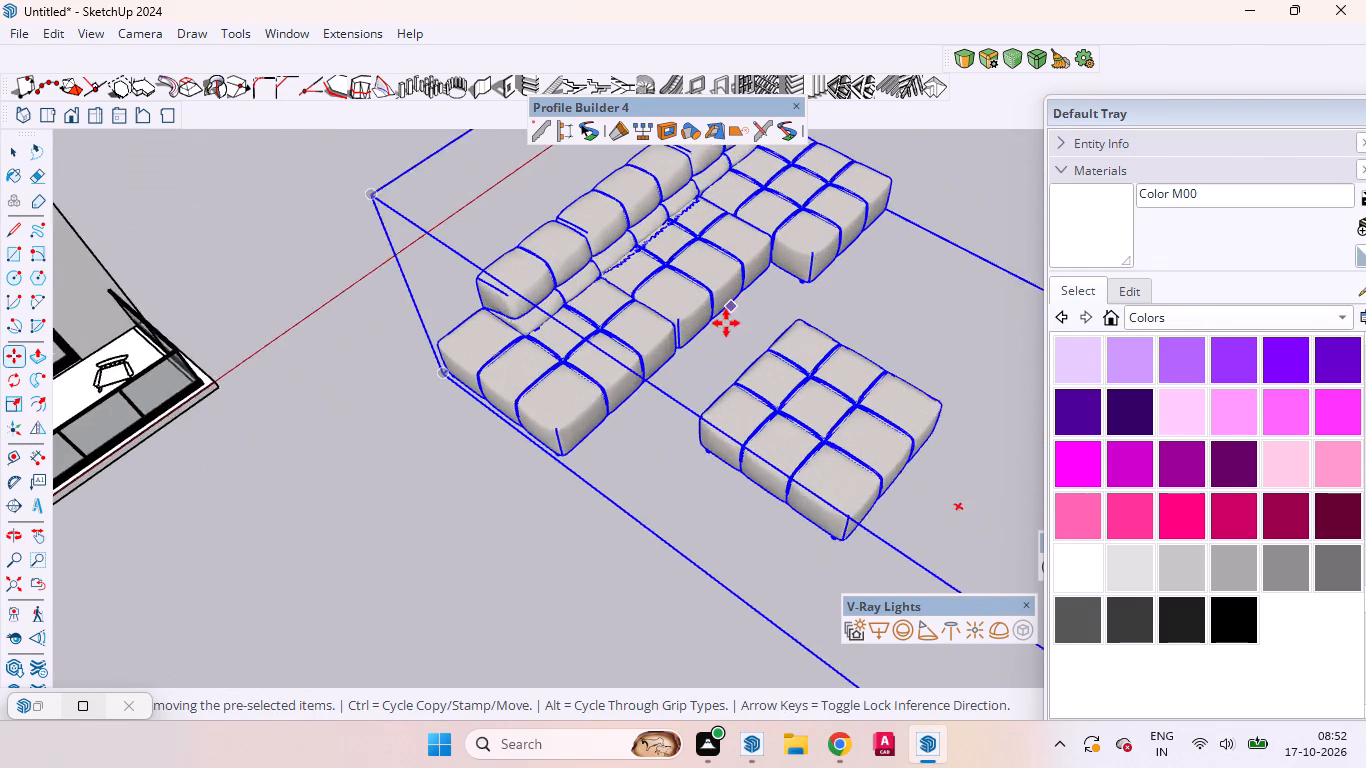
scroll(726, 323, up, 6)
middle_drag(682, 359, 697, 141)
scroll(678, 359, up, 1)
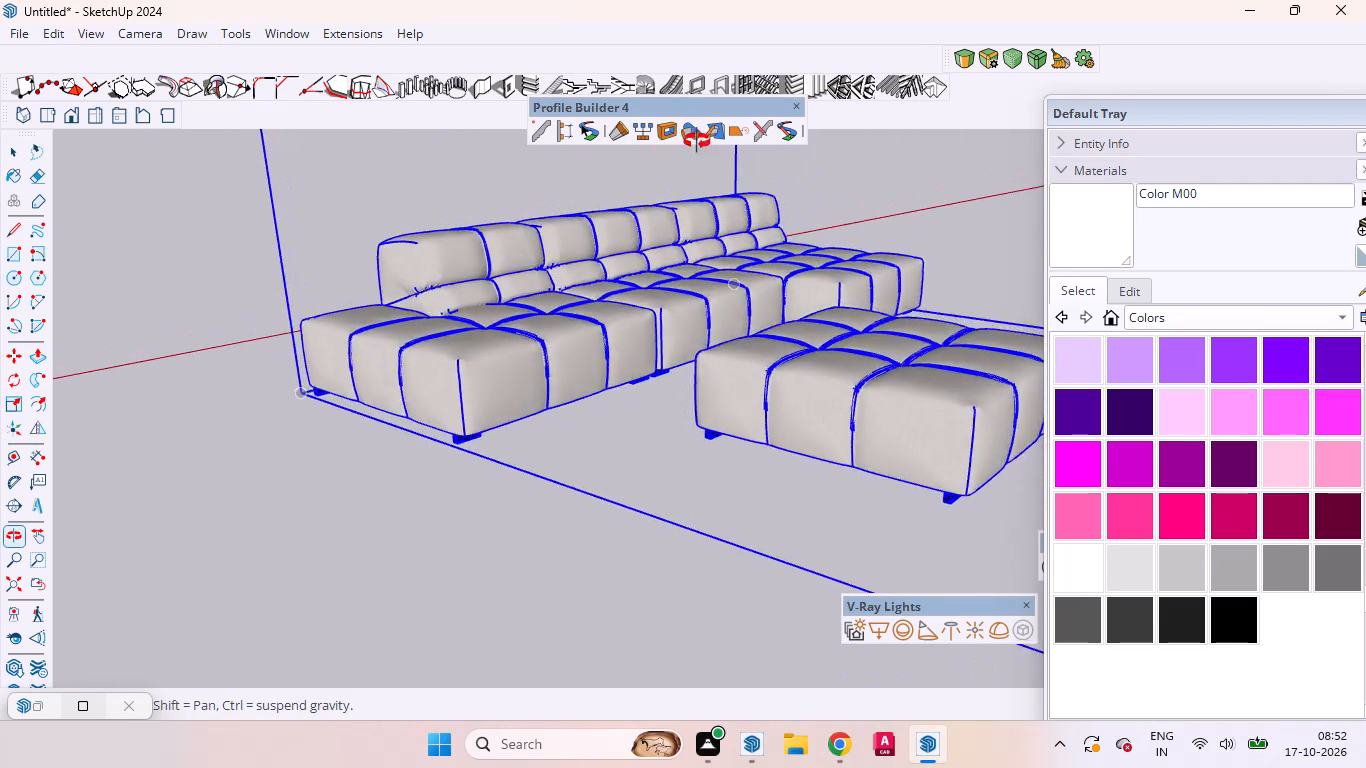
middle_drag(697, 141, 790, 327)
scroll(801, 328, down, 8)
scroll(771, 332, up, 2)
scroll(771, 332, down, 1)
scroll(688, 348, down, 2)
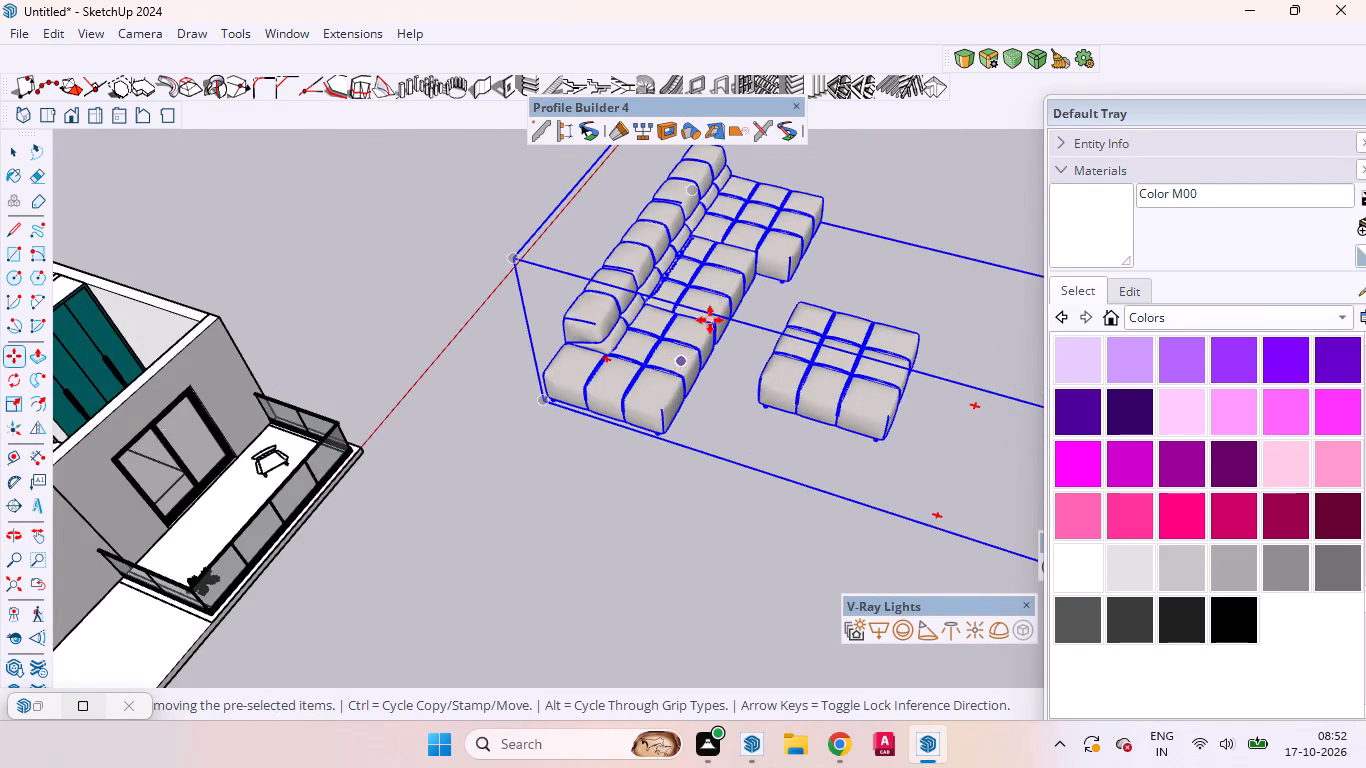
scroll(710, 320, down, 6)
scroll(724, 307, up, 3)
scroll(724, 307, down, 8)
scroll(623, 355, up, 1)
middle_drag(668, 358, 809, 345)
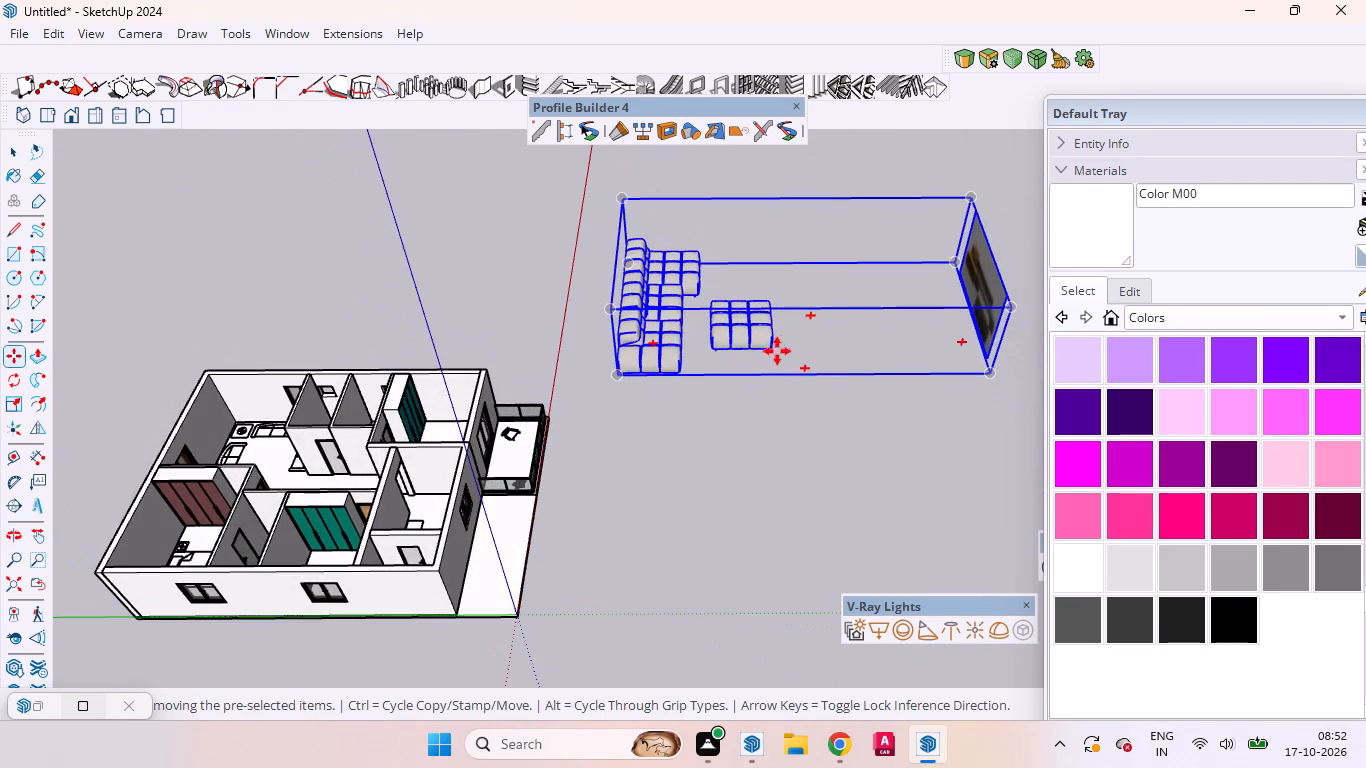
scroll(947, 297, up, 4)
scroll(525, 330, up, 1)
middle_drag(525, 330, 597, 273)
scroll(558, 292, down, 4)
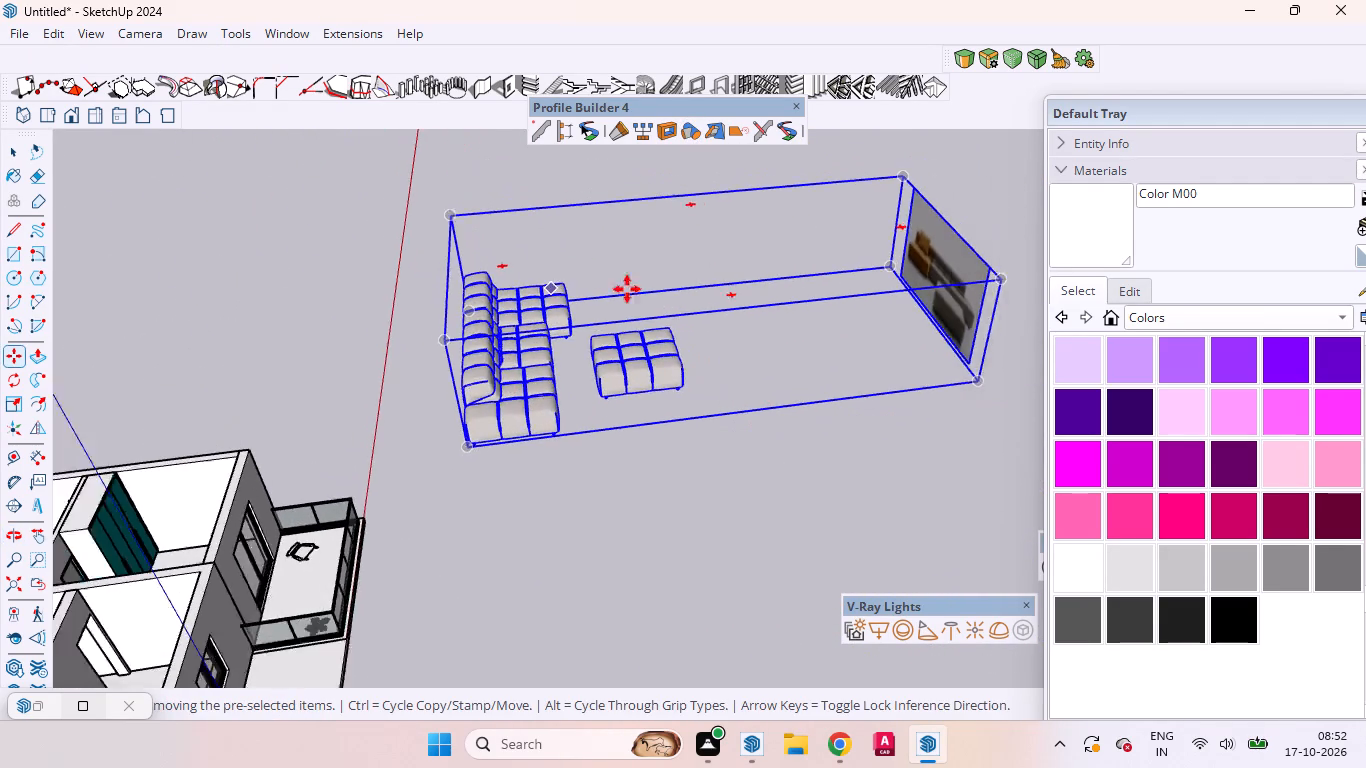
scroll(683, 280, down, 8)
scroll(697, 281, up, 3)
scroll(697, 282, down, 1)
middle_drag(623, 332, 621, 374)
scroll(616, 370, up, 2)
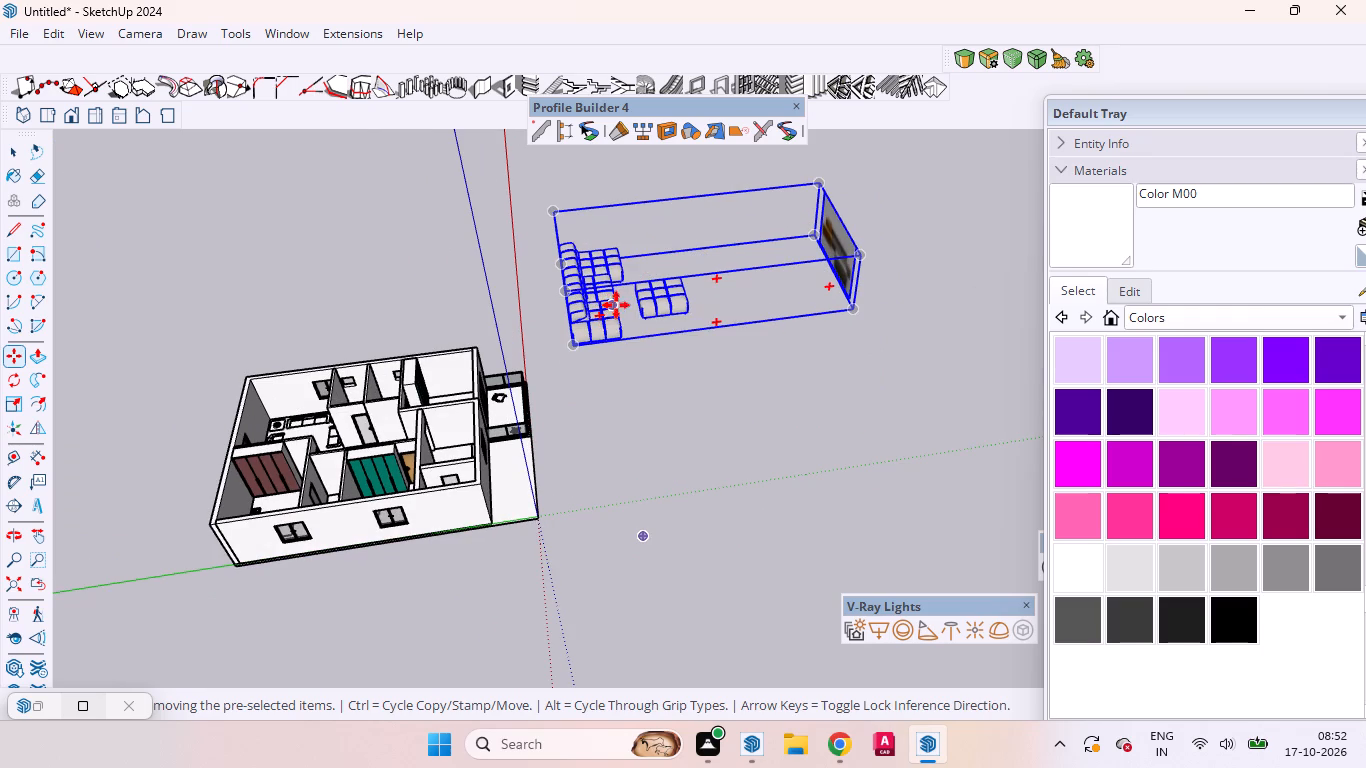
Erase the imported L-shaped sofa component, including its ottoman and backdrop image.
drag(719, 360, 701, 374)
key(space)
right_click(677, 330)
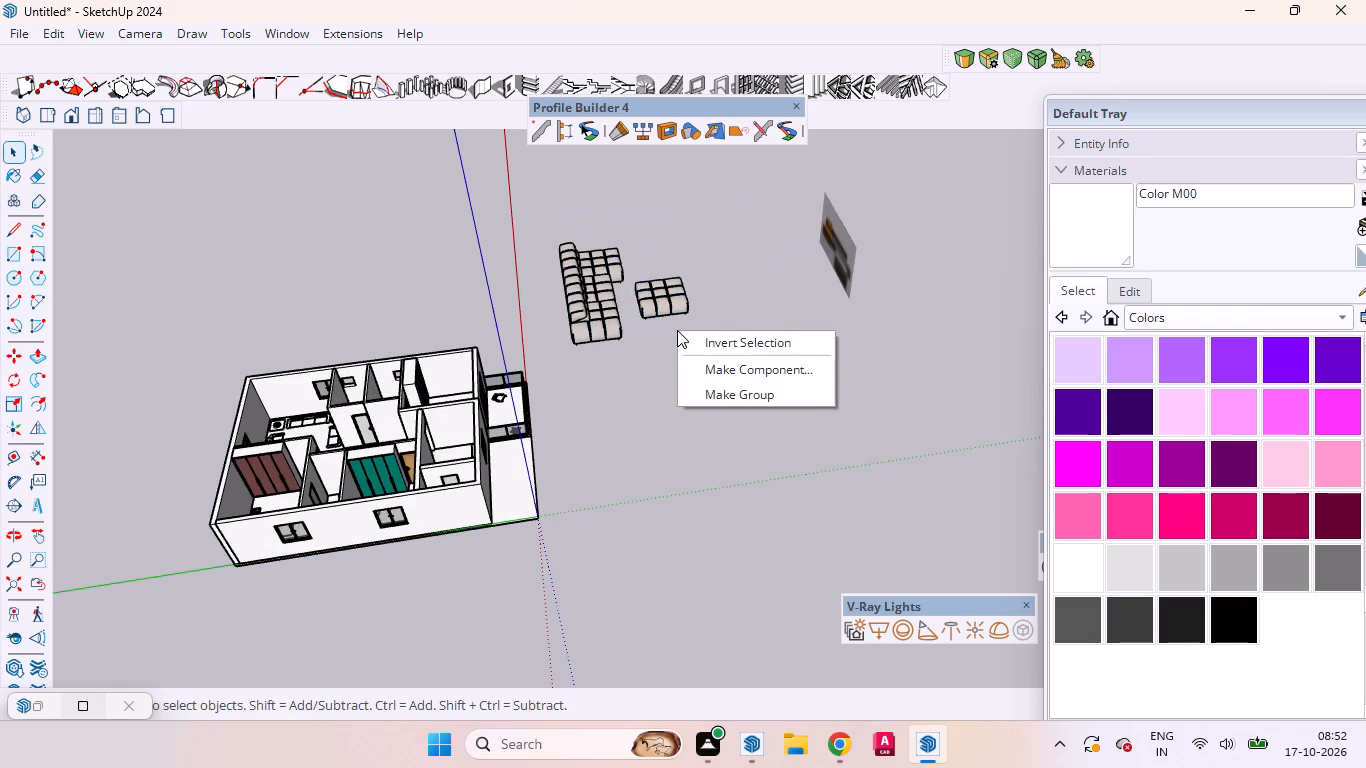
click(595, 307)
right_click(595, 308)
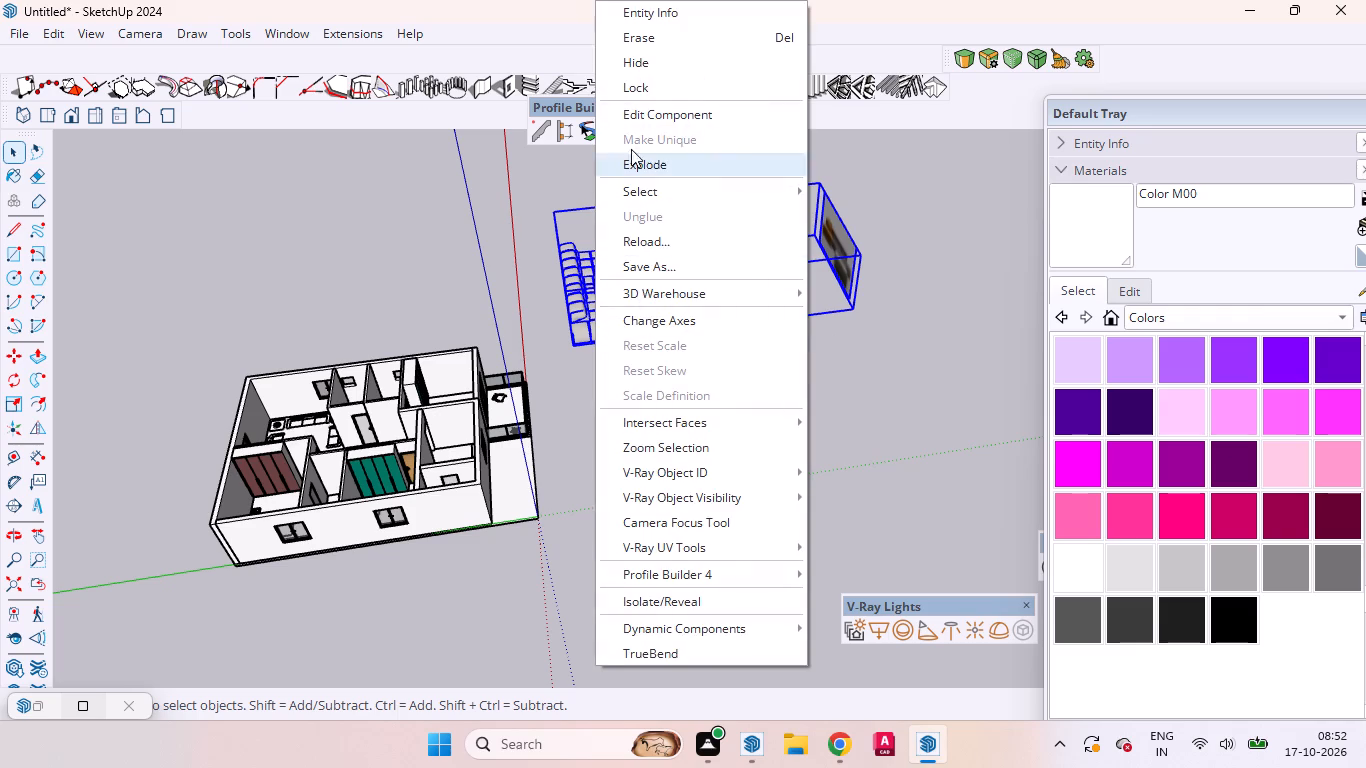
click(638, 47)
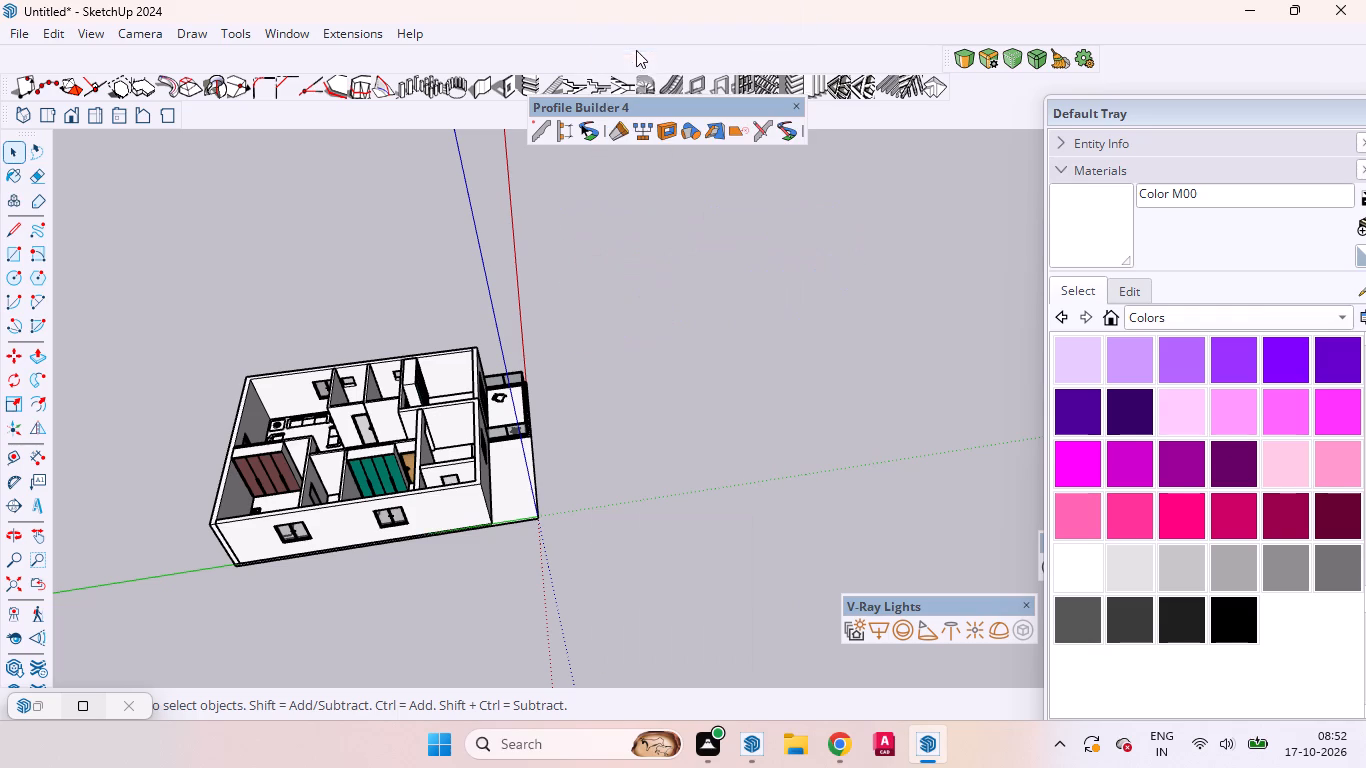
Reopen 3D Warehouse and browse the "sofa" results for another model that suits the living room.
click(279, 32)
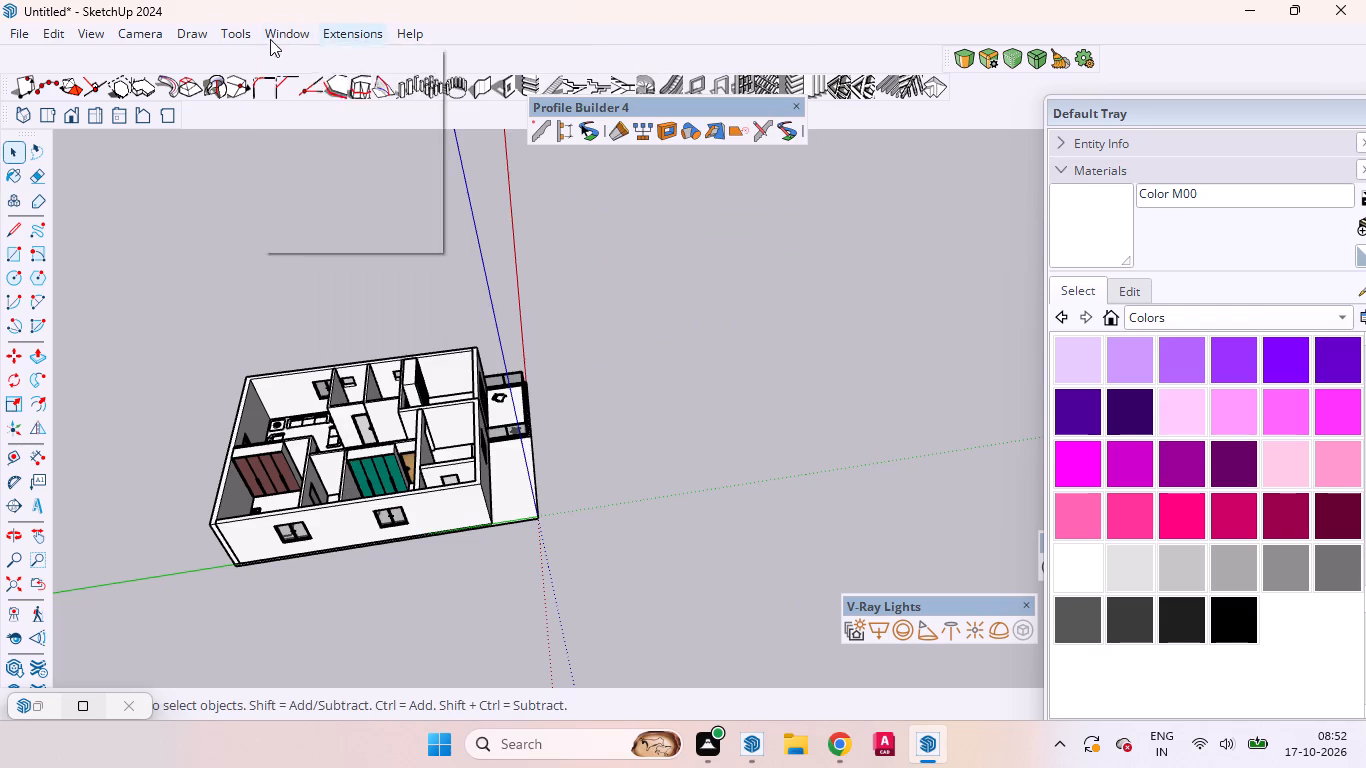
click(294, 186)
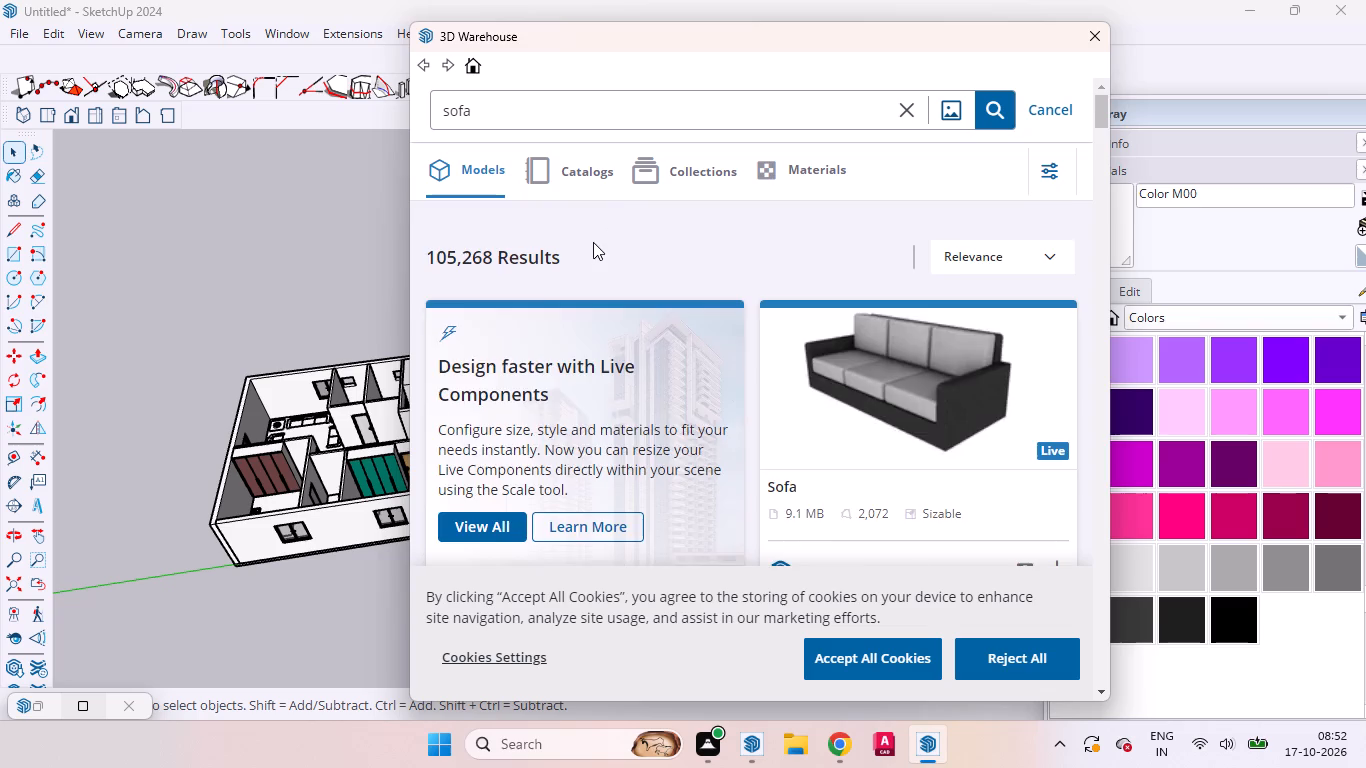
scroll(593, 243, down, 9)
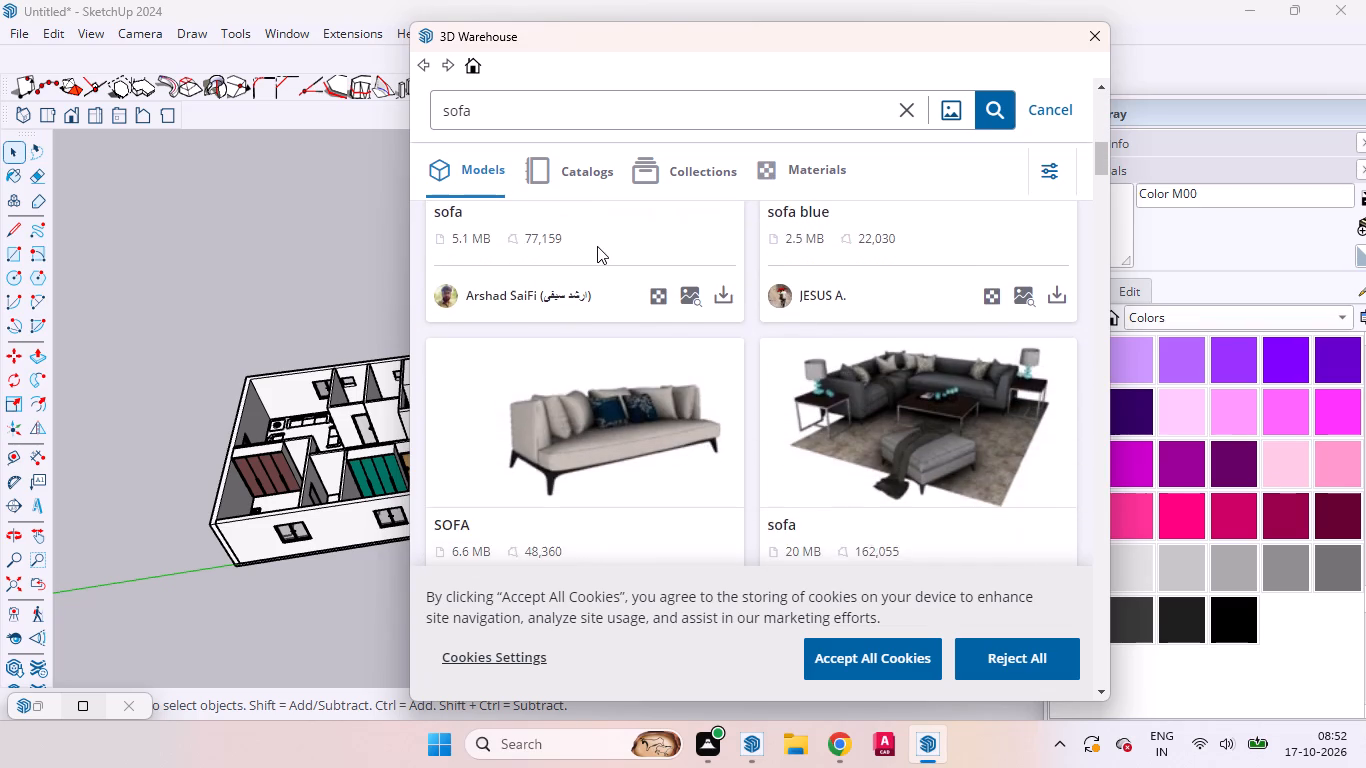
scroll(597, 246, down, 5)
scroll(592, 245, up, 3)
scroll(592, 247, down, 1)
scroll(592, 247, up, 1)
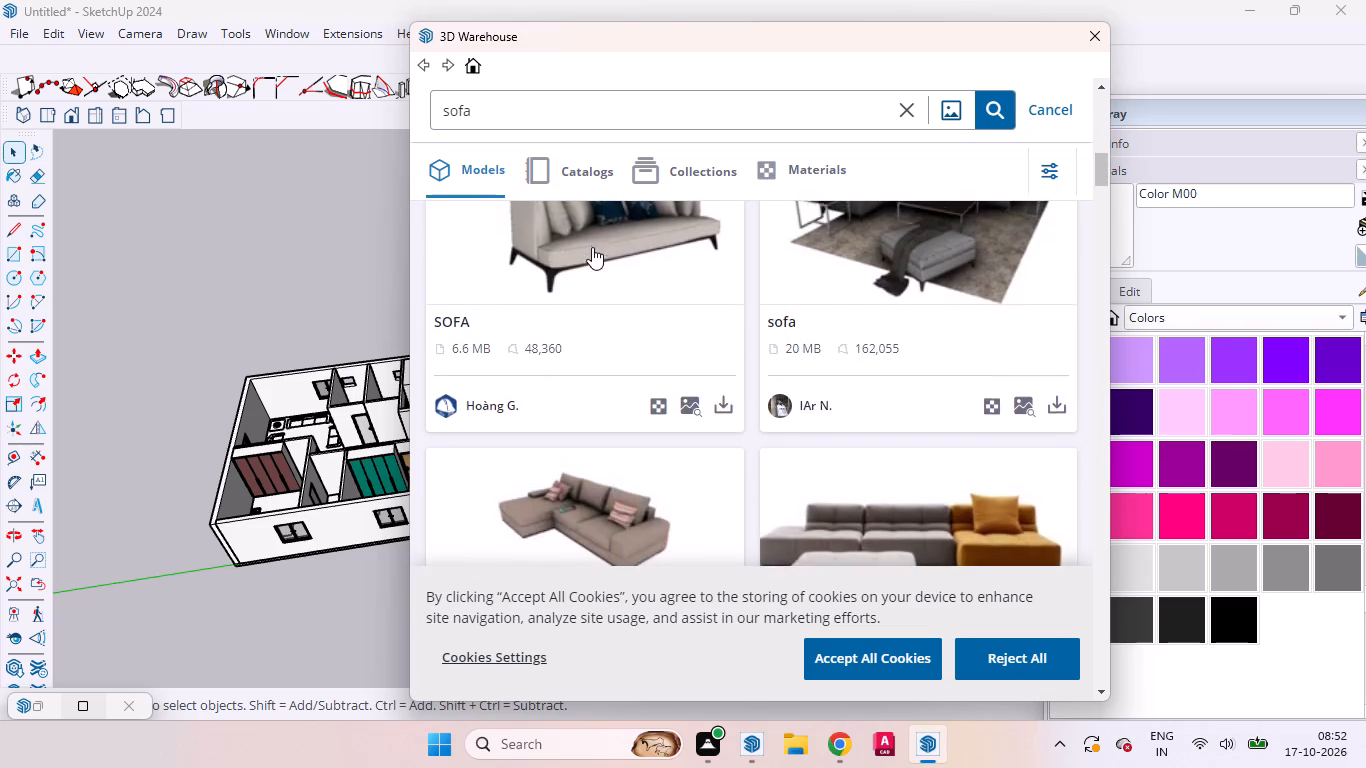
scroll(592, 247, down, 7)
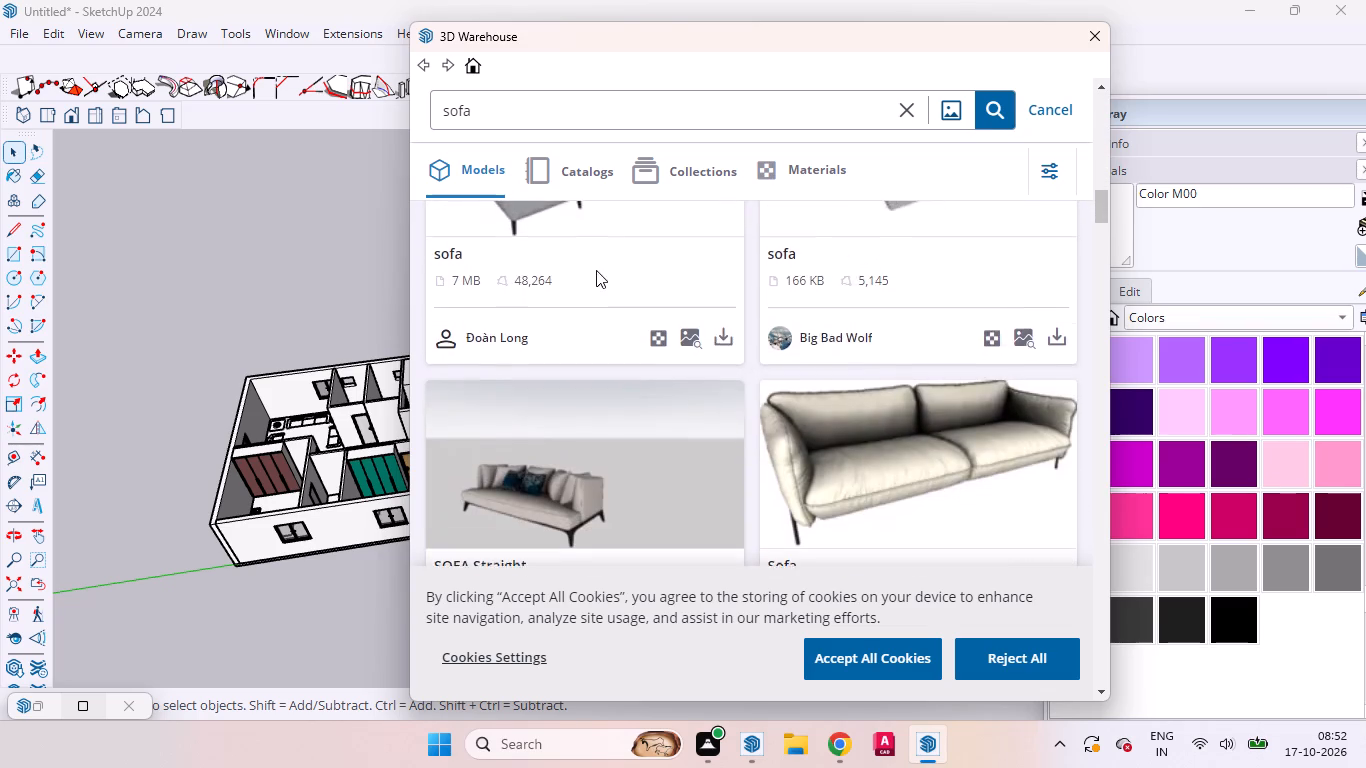
scroll(596, 271, down, 2)
scroll(595, 271, up, 1)
scroll(595, 271, down, 3)
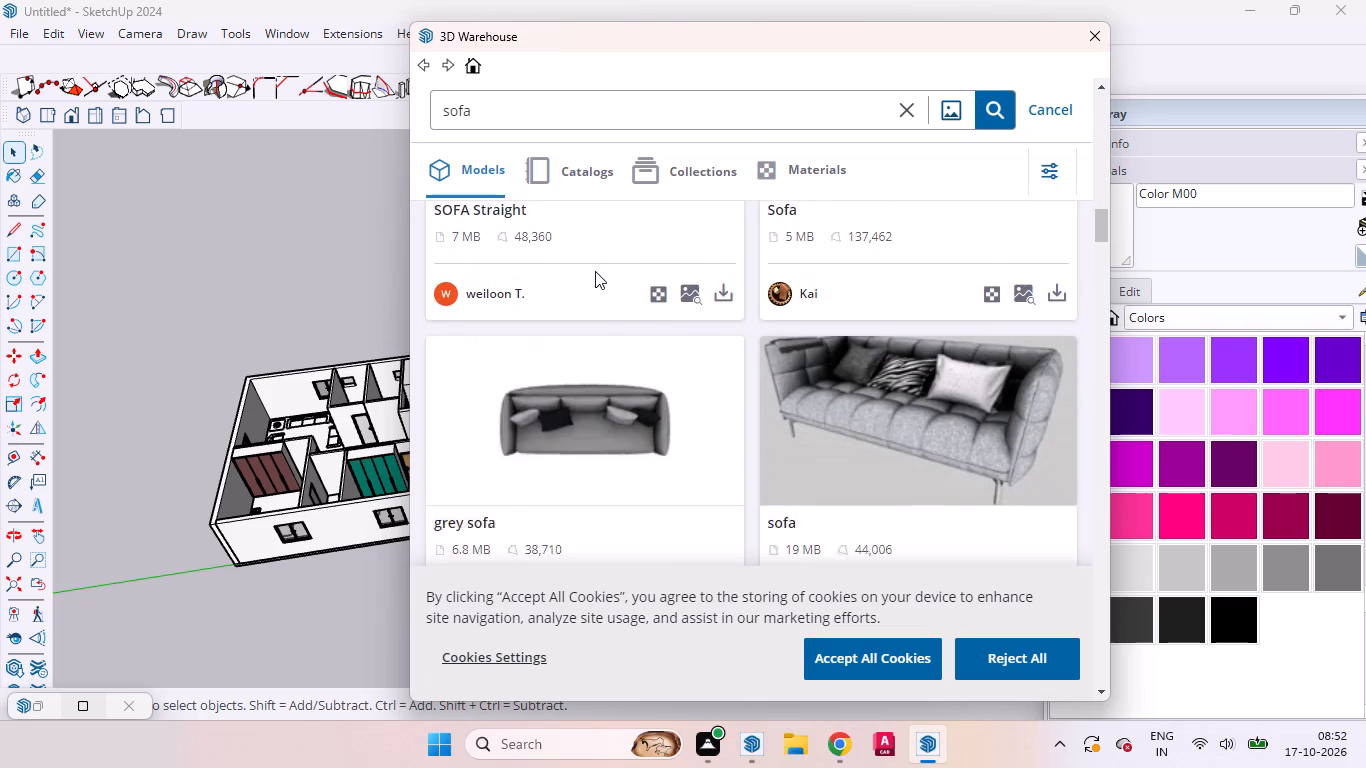
scroll(595, 271, down, 3)
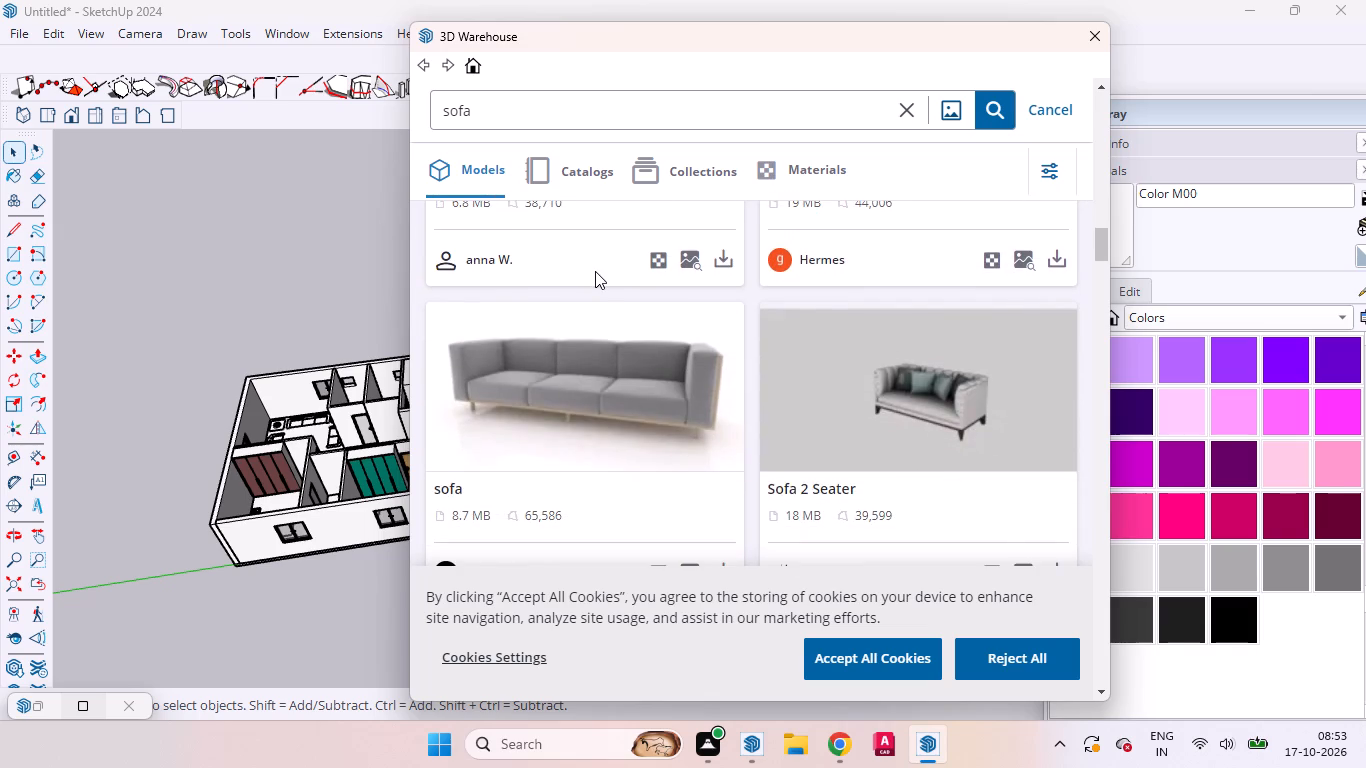
scroll(595, 271, down, 5)
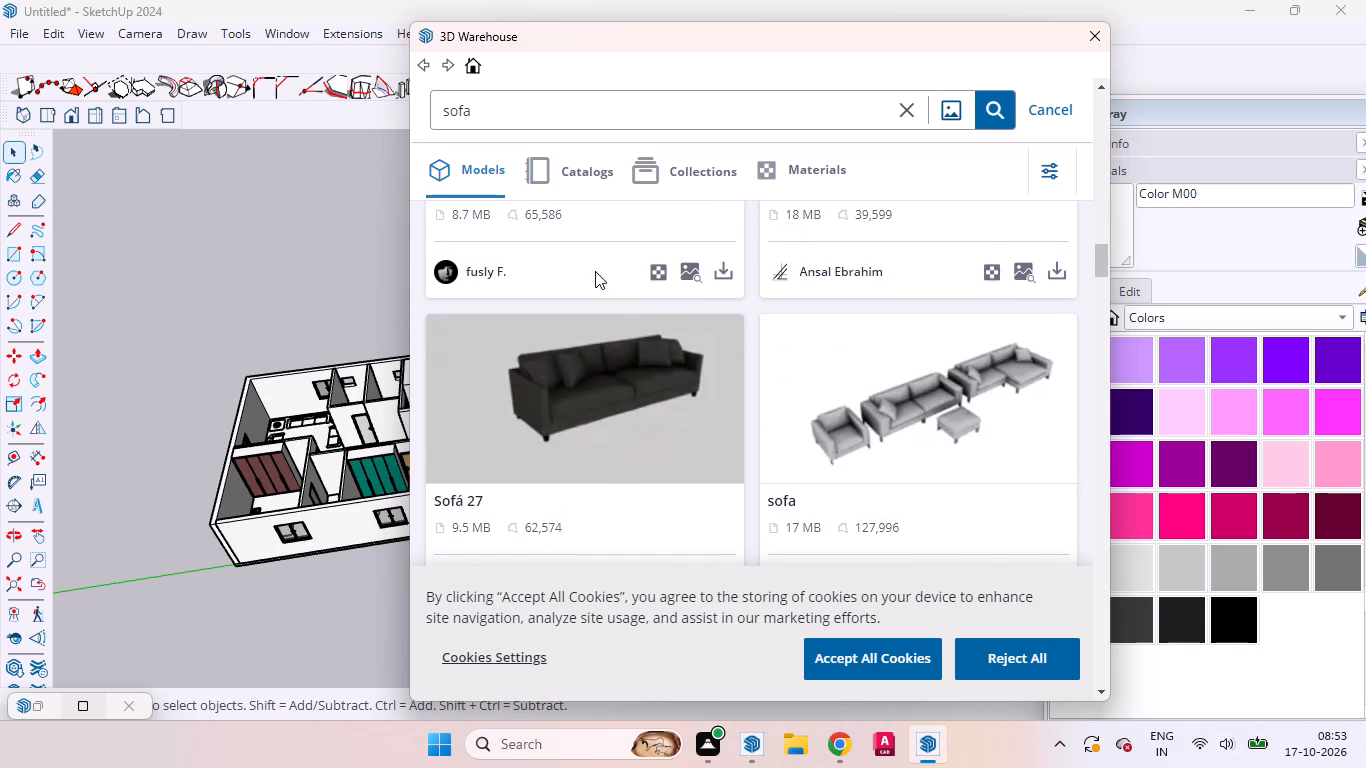
scroll(595, 271, down, 1)
scroll(595, 271, up, 1)
scroll(595, 271, down, 1)
scroll(595, 271, up, 4)
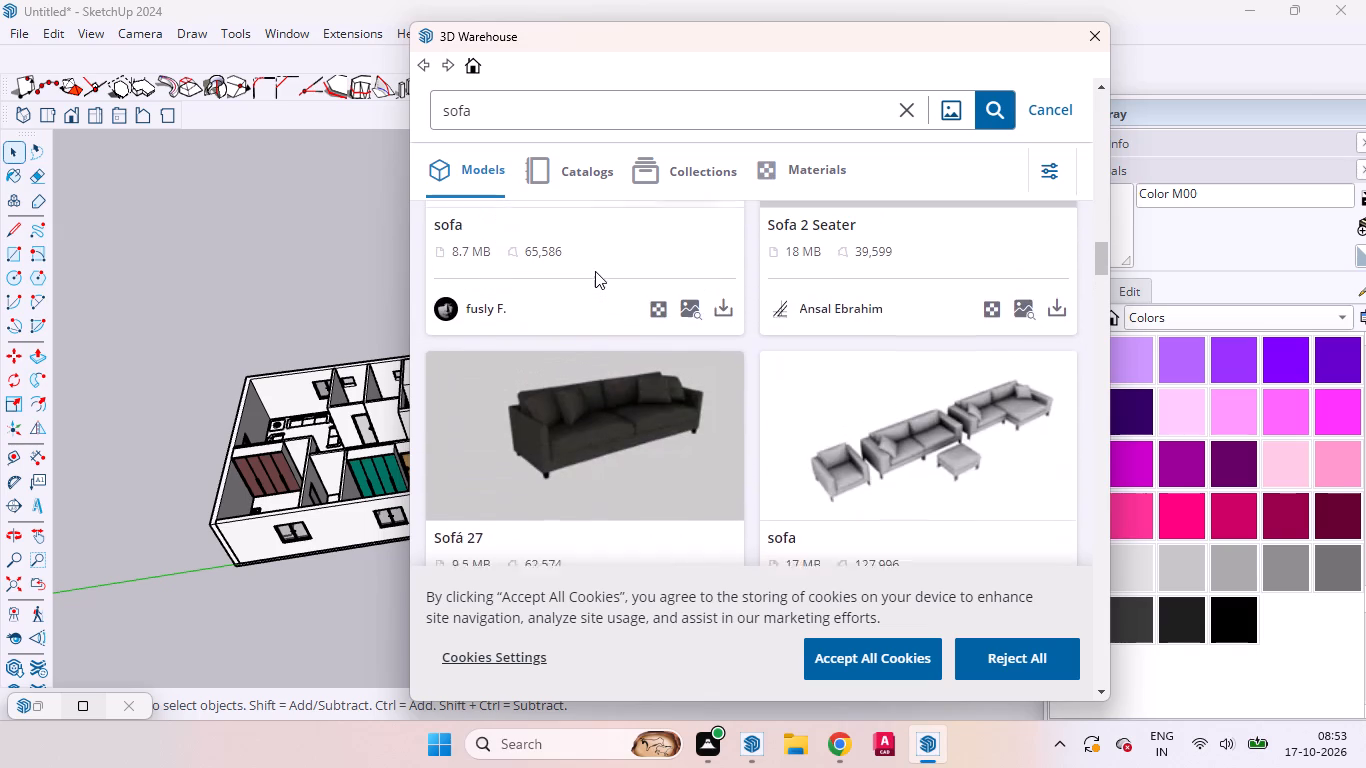
scroll(595, 271, up, 7)
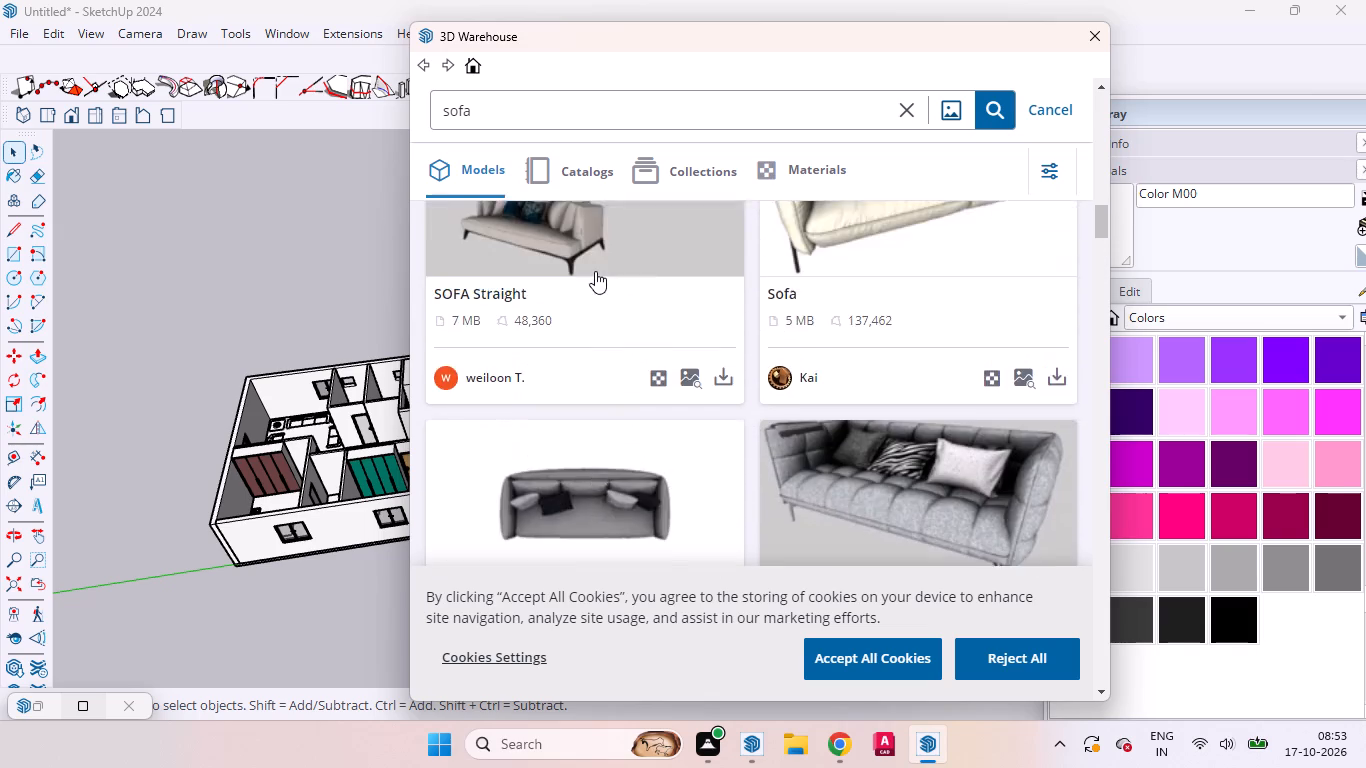
scroll(595, 271, up, 4)
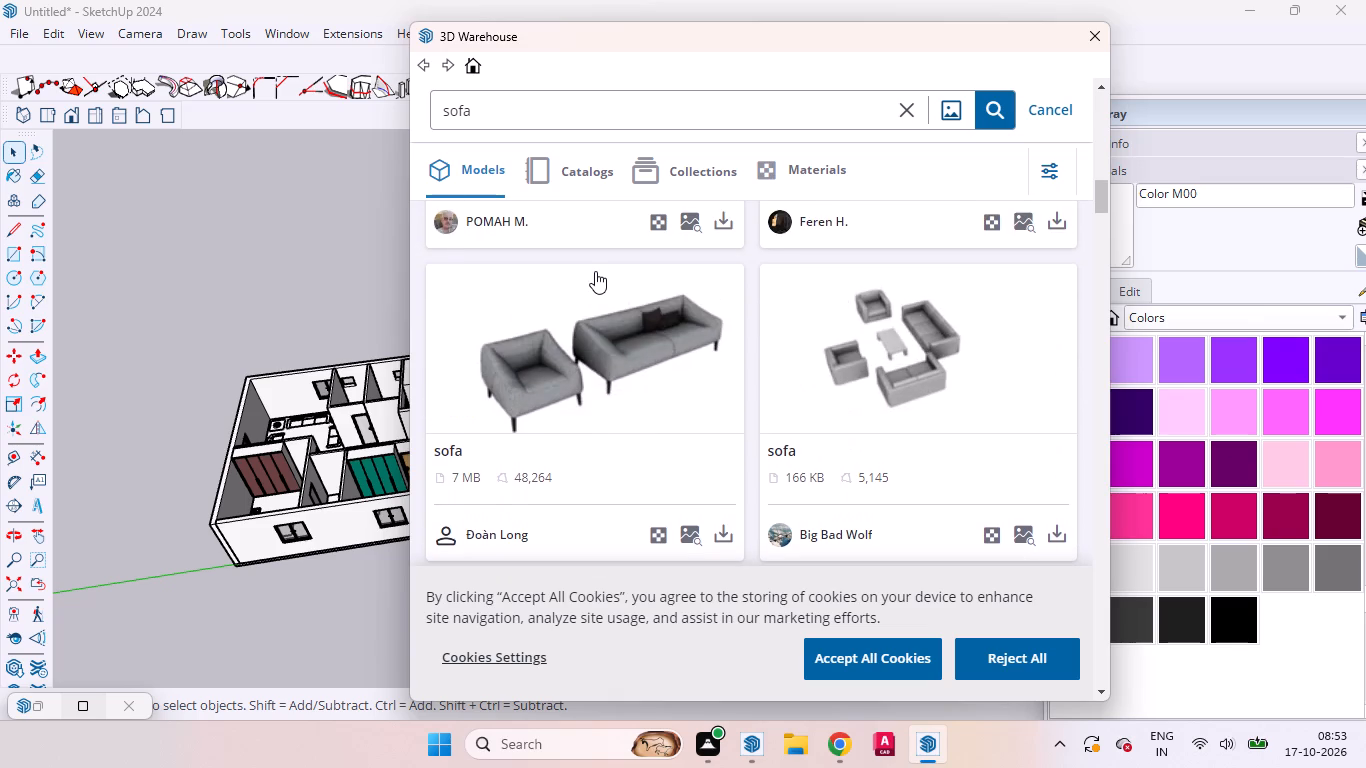
scroll(595, 271, up, 2)
scroll(595, 271, down, 1)
scroll(595, 271, up, 2)
scroll(595, 271, down, 1)
scroll(595, 271, up, 5)
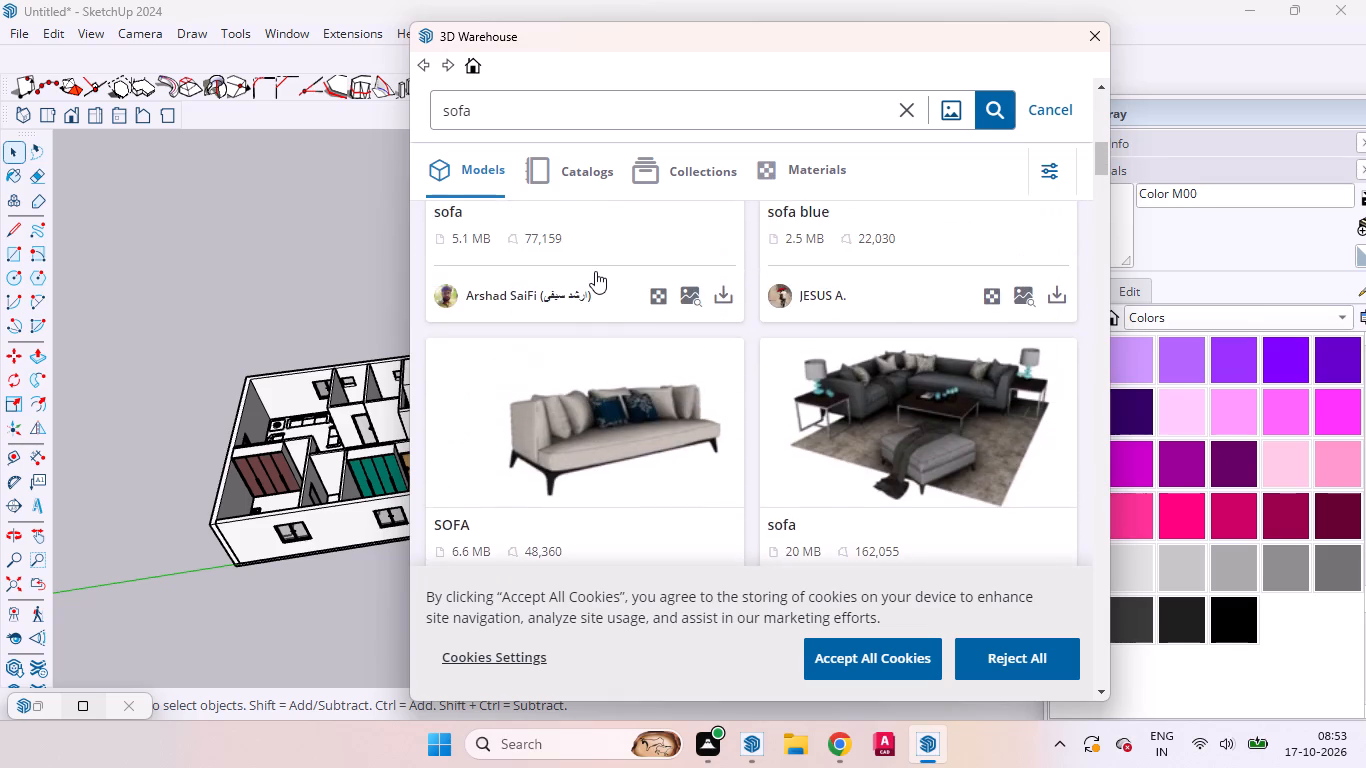
Load the 6.6 MB beige "SOFA" model with dark blue cushions directly into the scene and place it on the living room floor.
scroll(595, 271, down, 3)
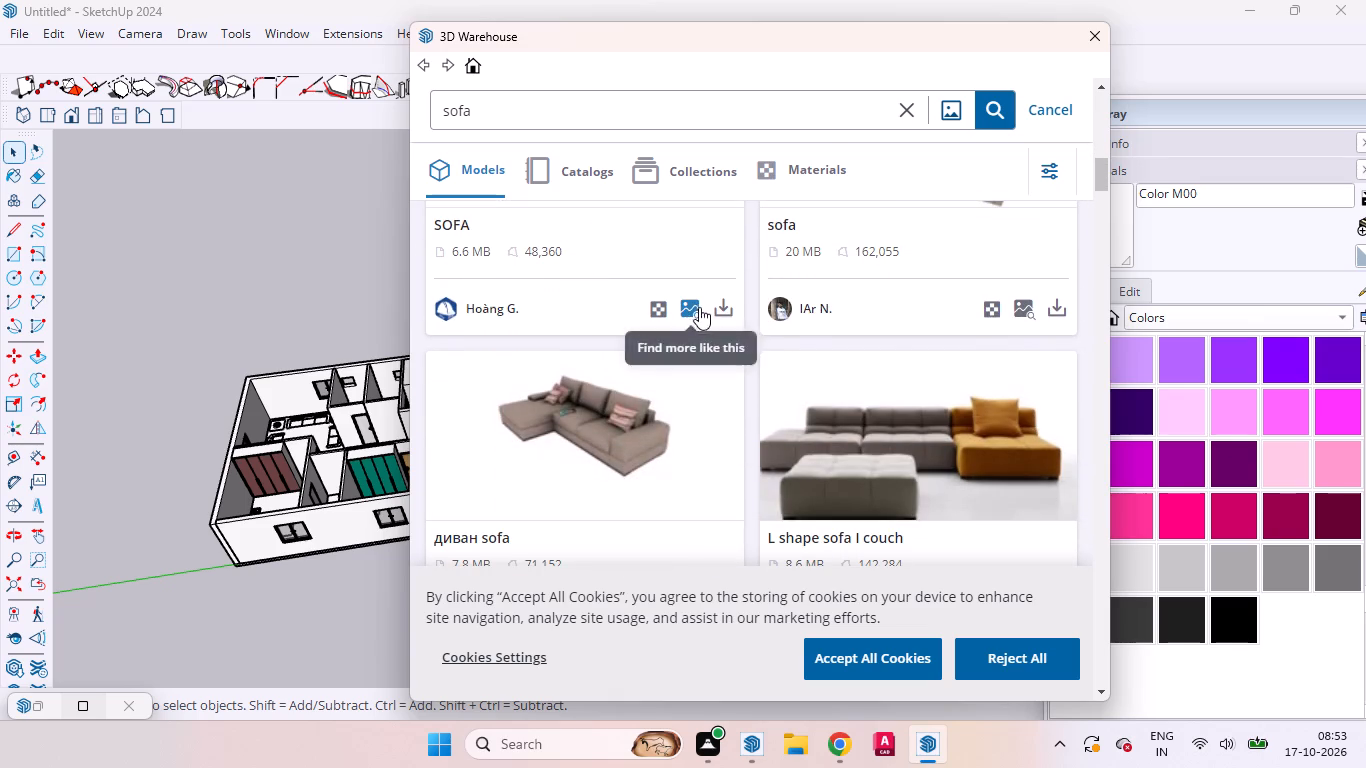
click(707, 305)
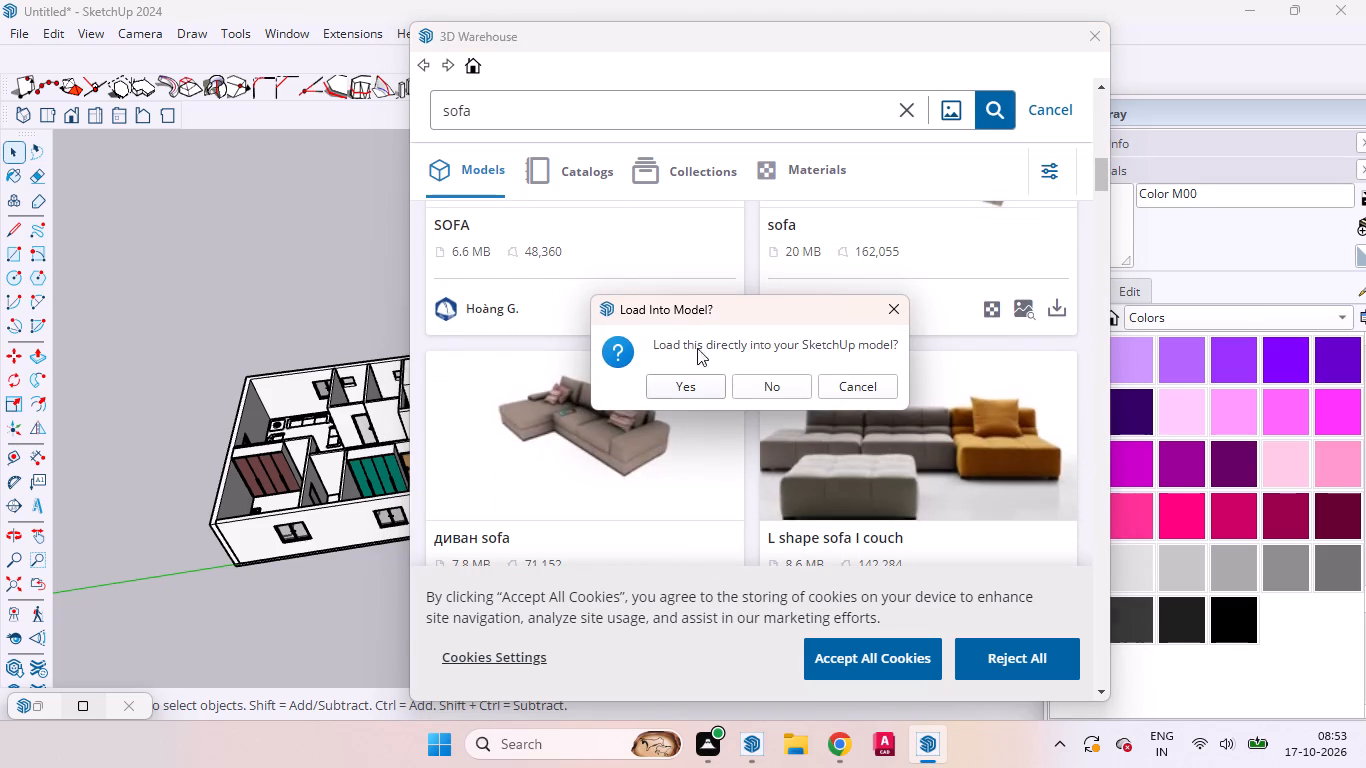
click(687, 381)
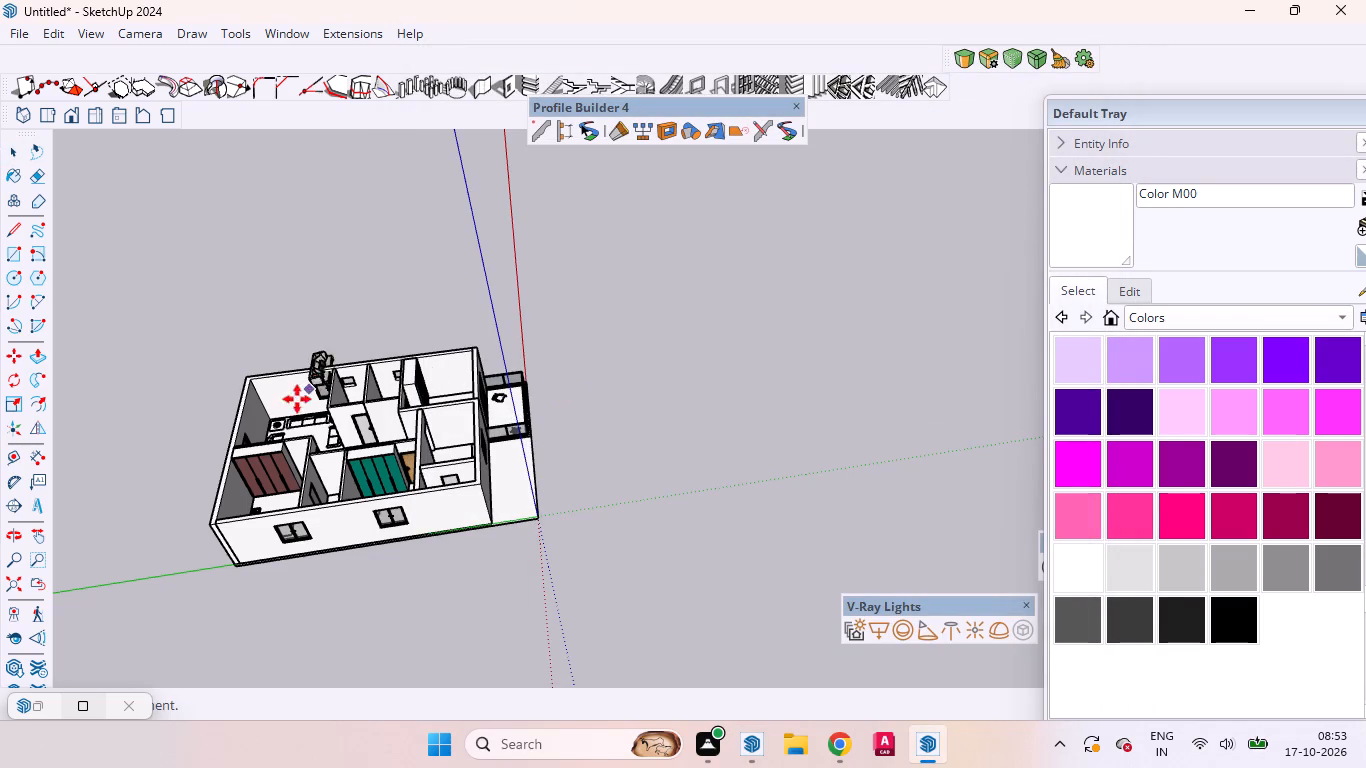
scroll(282, 438, up, 3)
scroll(282, 438, down, 2)
scroll(282, 438, up, 2)
scroll(264, 440, down, 2)
scroll(263, 441, up, 17)
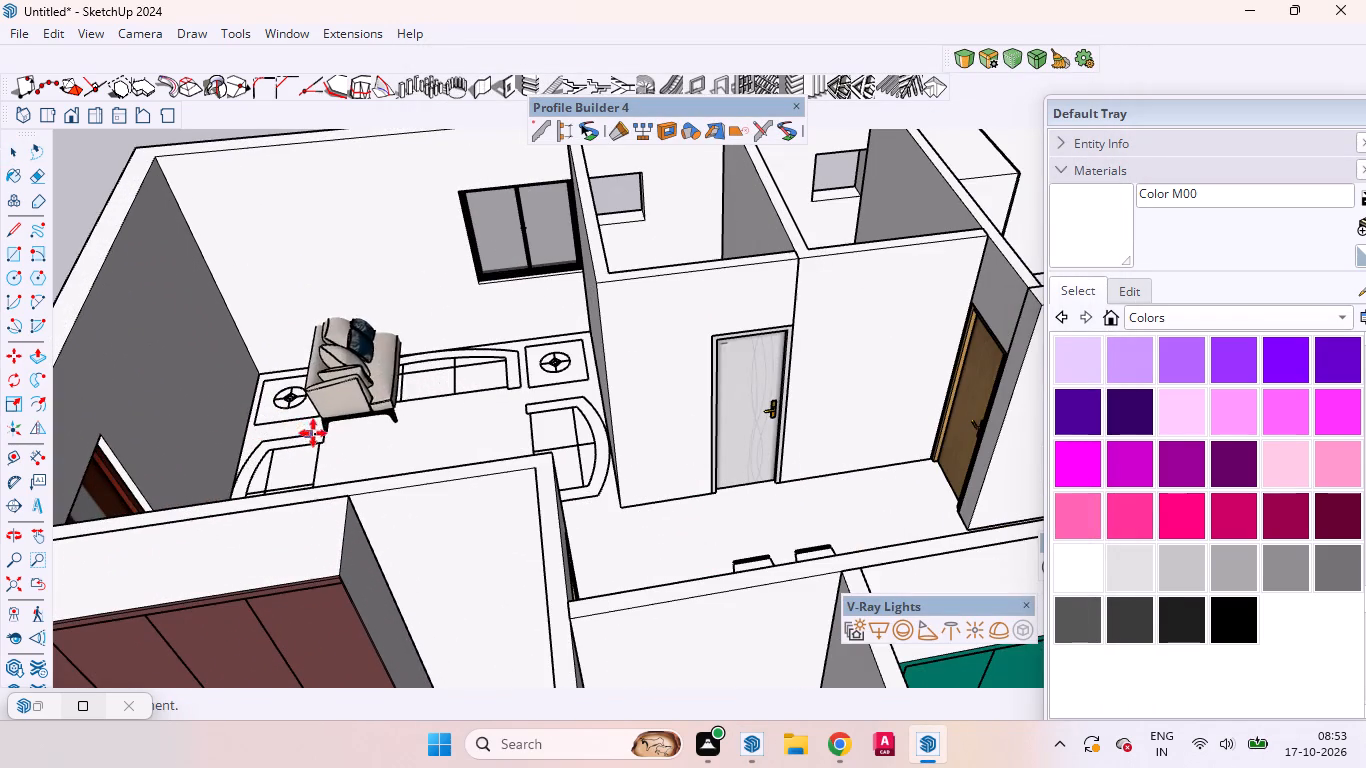
scroll(452, 274, down, 10)
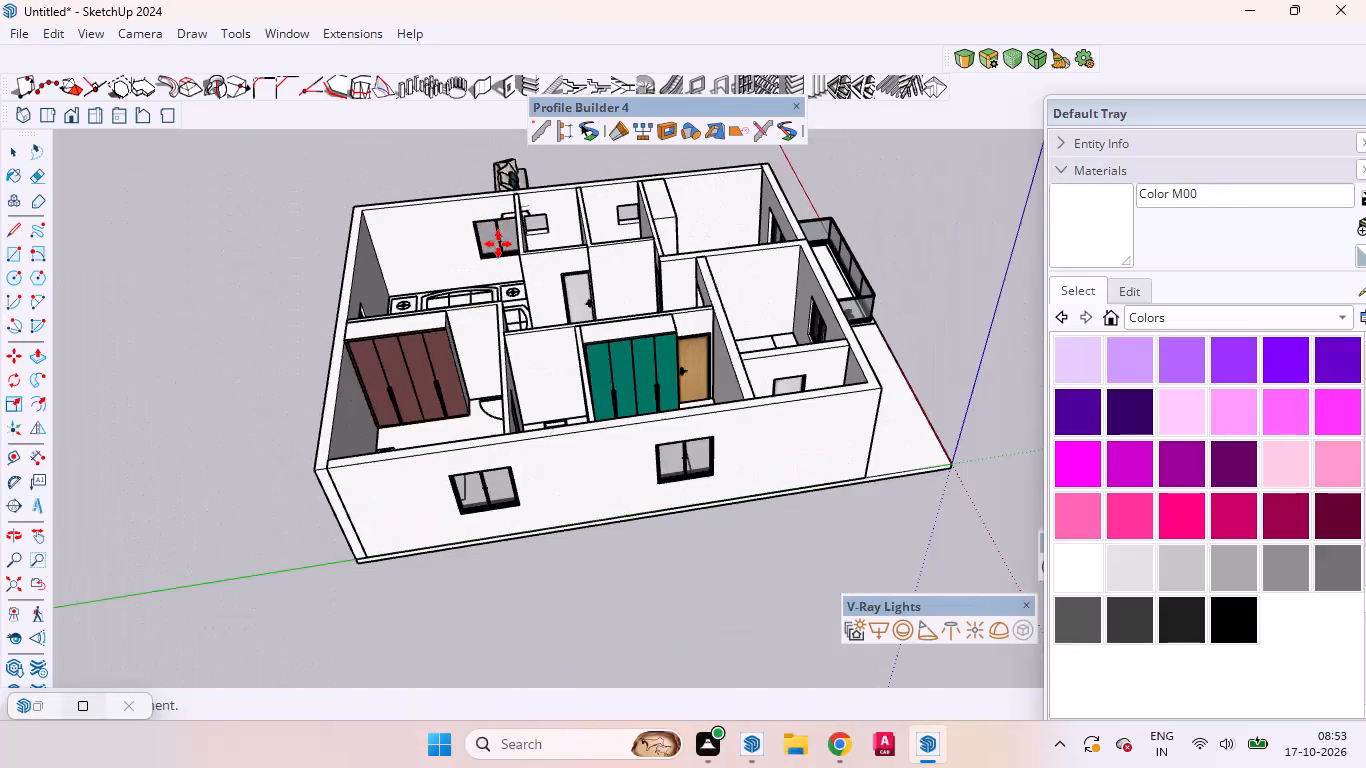
scroll(460, 316, up, 5)
middle_drag(361, 278, 681, 513)
scroll(376, 316, up, 1)
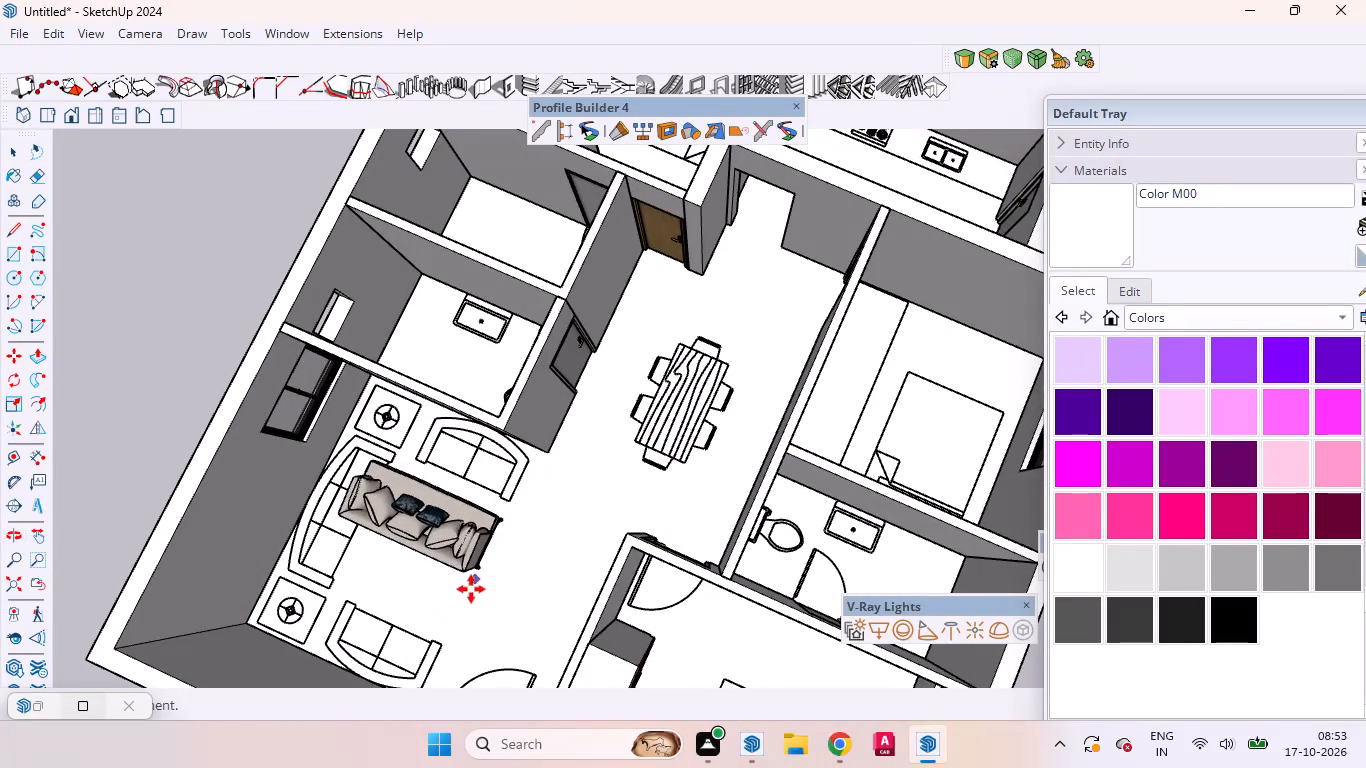
click(471, 588)
double_click(488, 484)
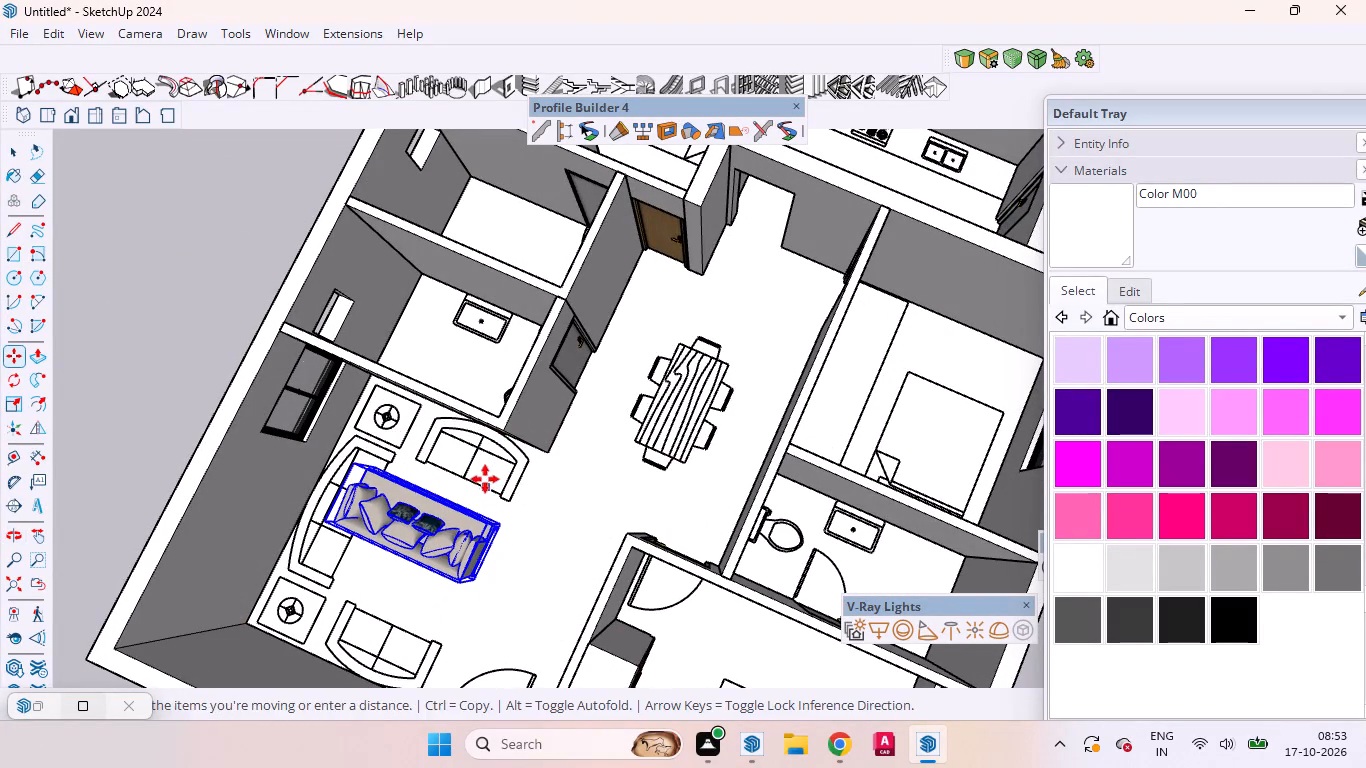
key(space)
Rotate the imported sofa 90 degrees on the floor plane so its length runs parallel to the living room's window wall.
scroll(503, 436, down, 3)
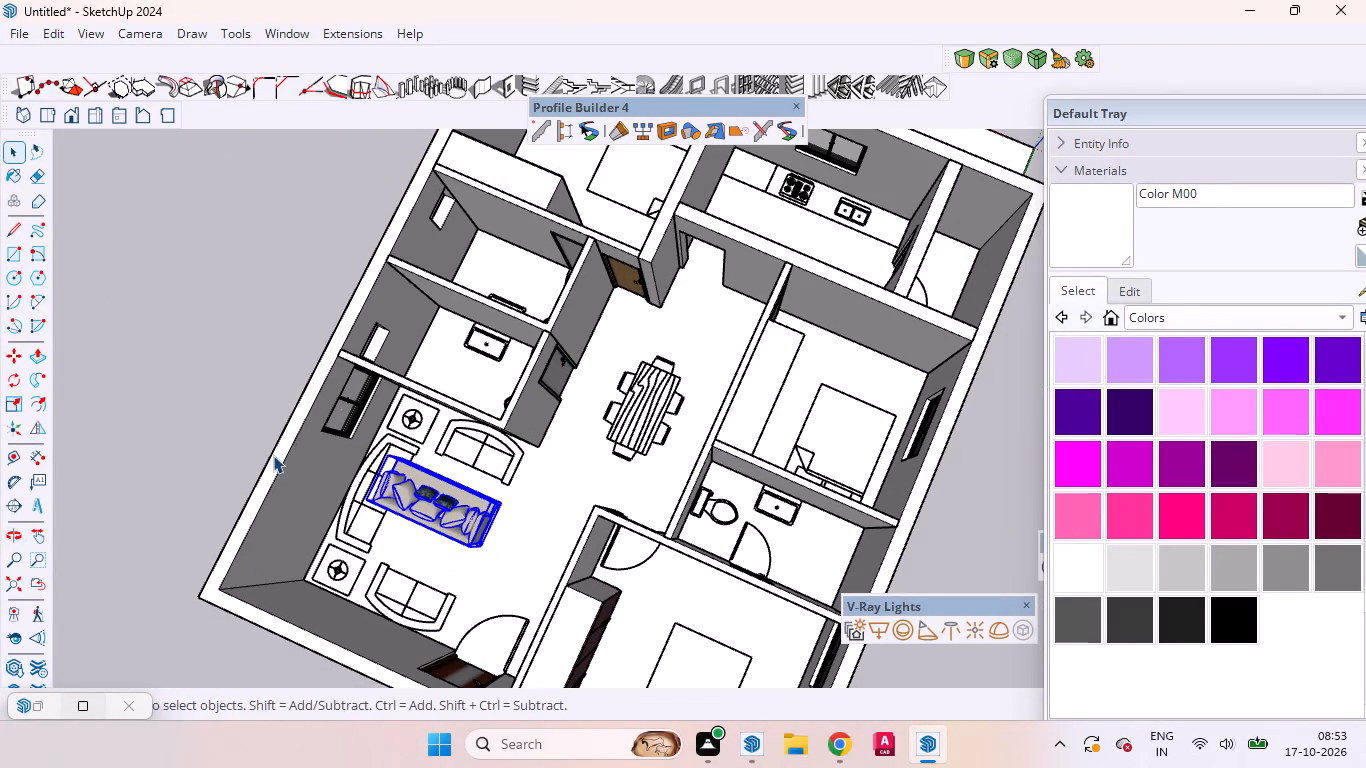
key(q)
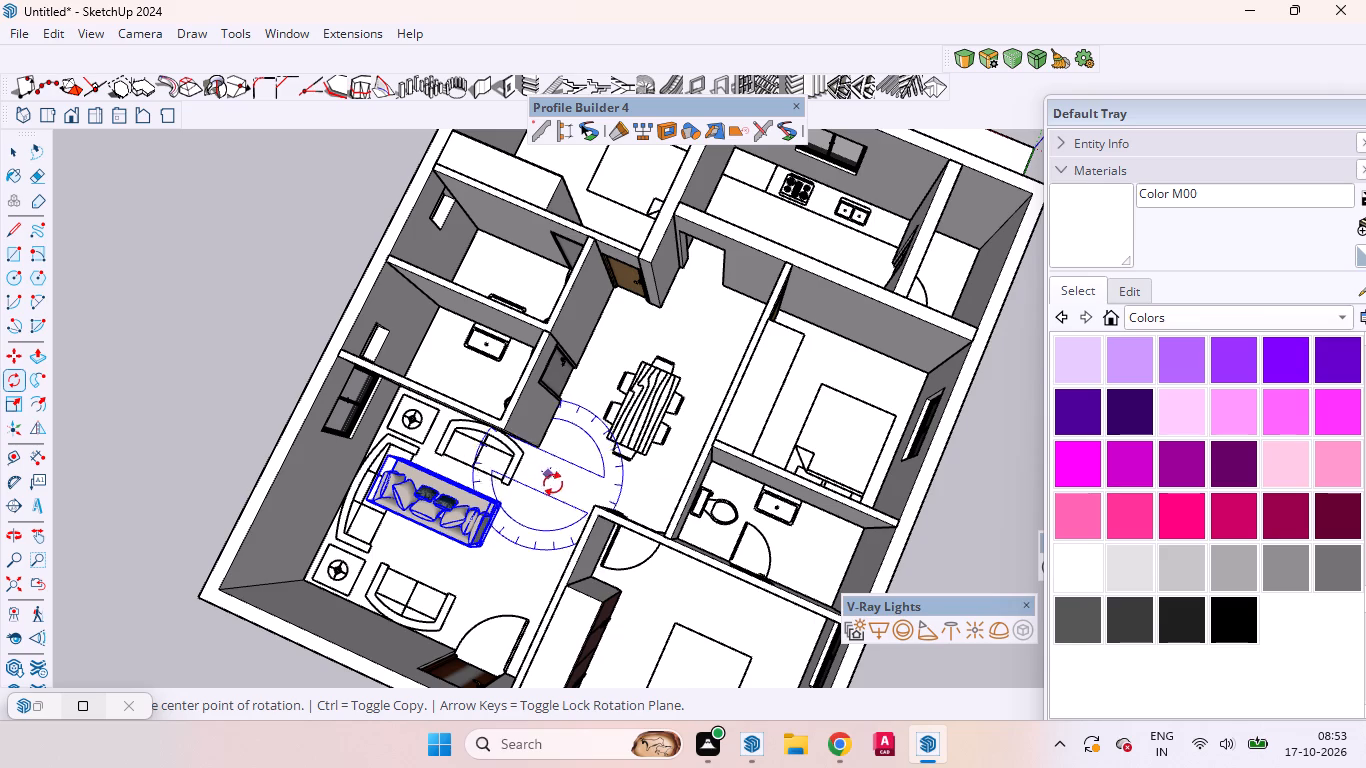
click(512, 488)
click(557, 504)
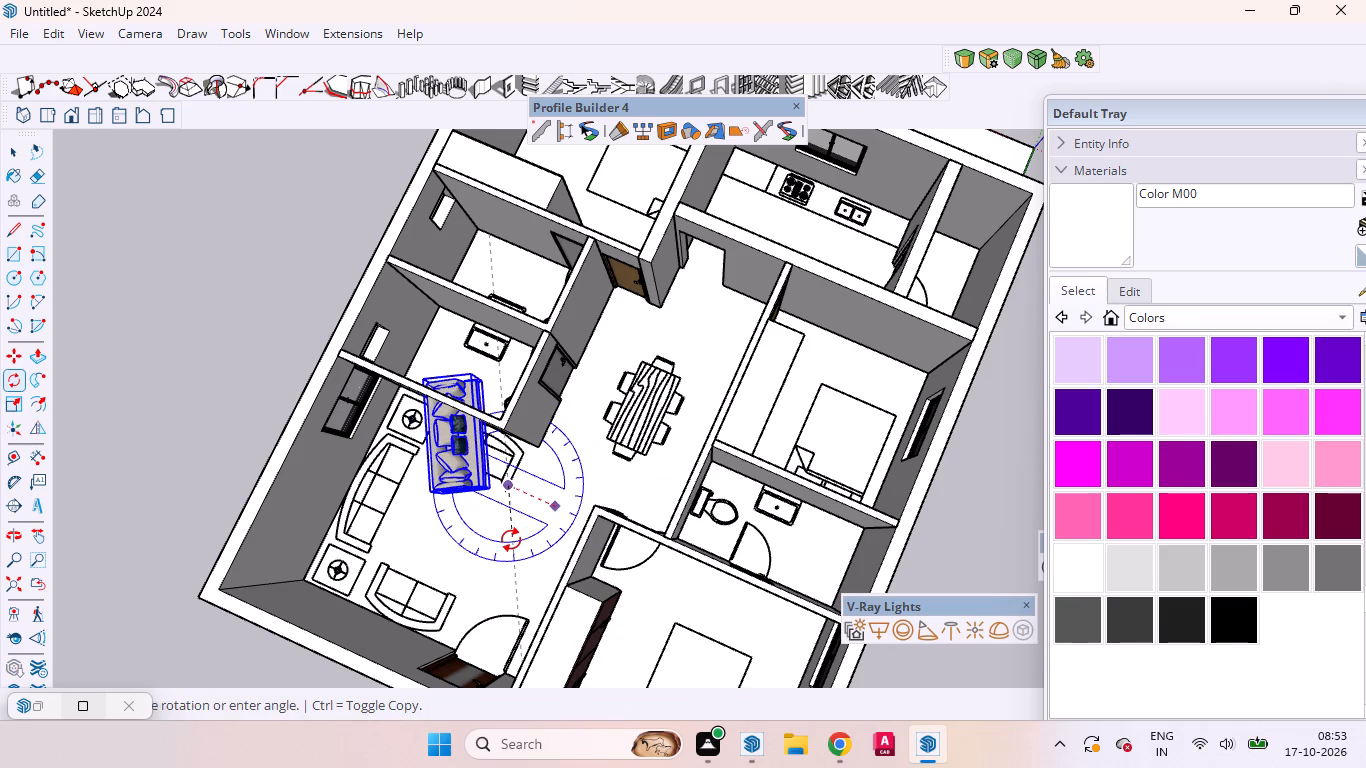
key(9)
key(0)
key(Return)
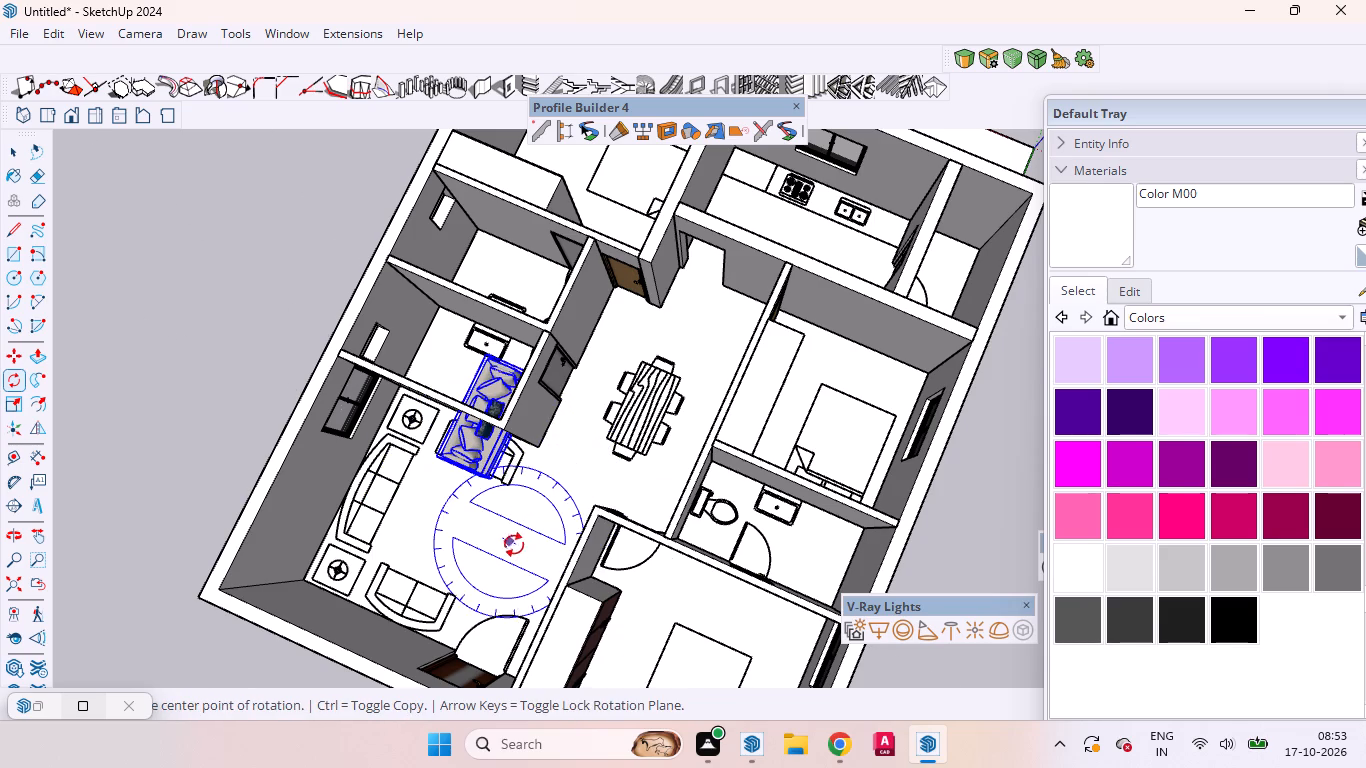
key(space)
Move the sofa by its bottom corner onto the three-seat outline along the window wall, between the two side-table outlines.
scroll(457, 509, up, 5)
scroll(456, 509, down, 1)
scroll(452, 502, up, 6)
middle_drag(429, 500, 457, 465)
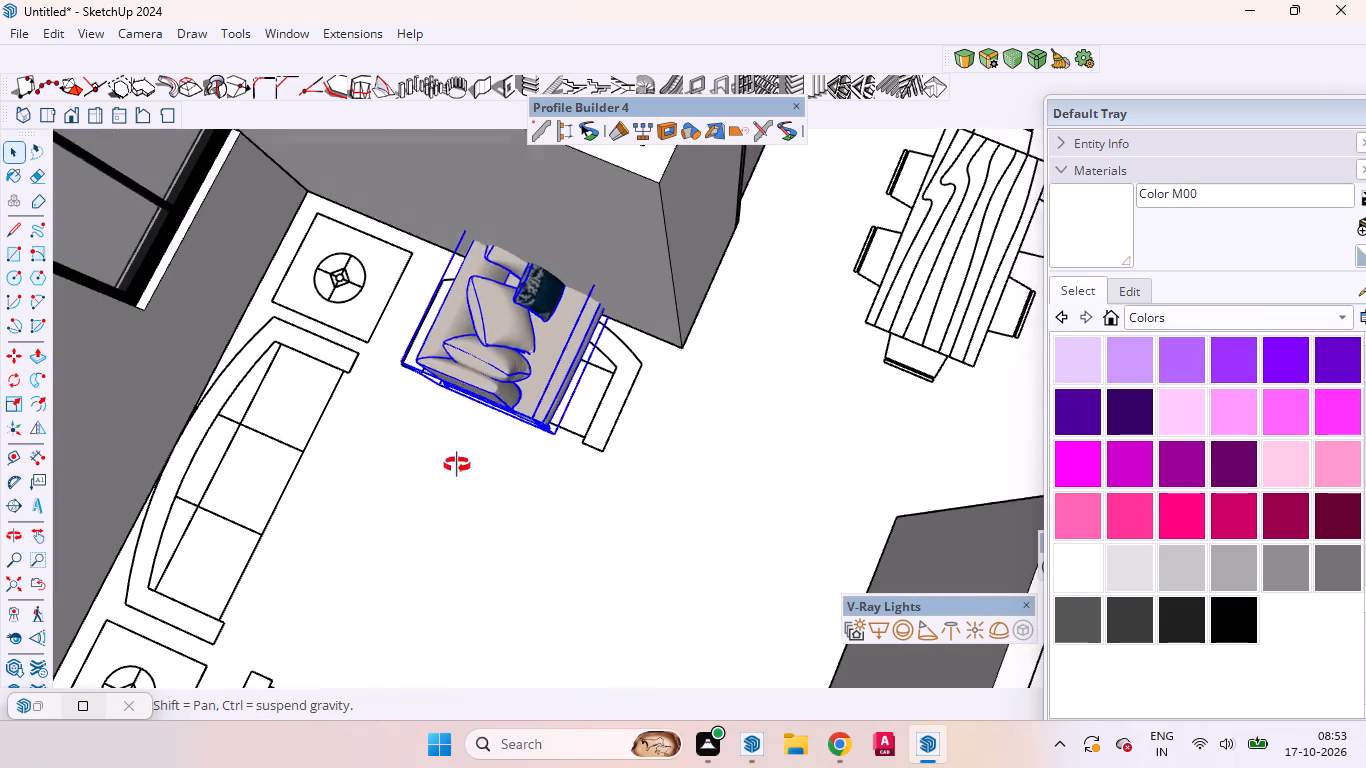
scroll(456, 467, up, 1)
middle_drag(457, 465, 512, 282)
scroll(418, 479, up, 3)
scroll(418, 479, down, 2)
scroll(422, 447, up, 1)
scroll(425, 444, down, 3)
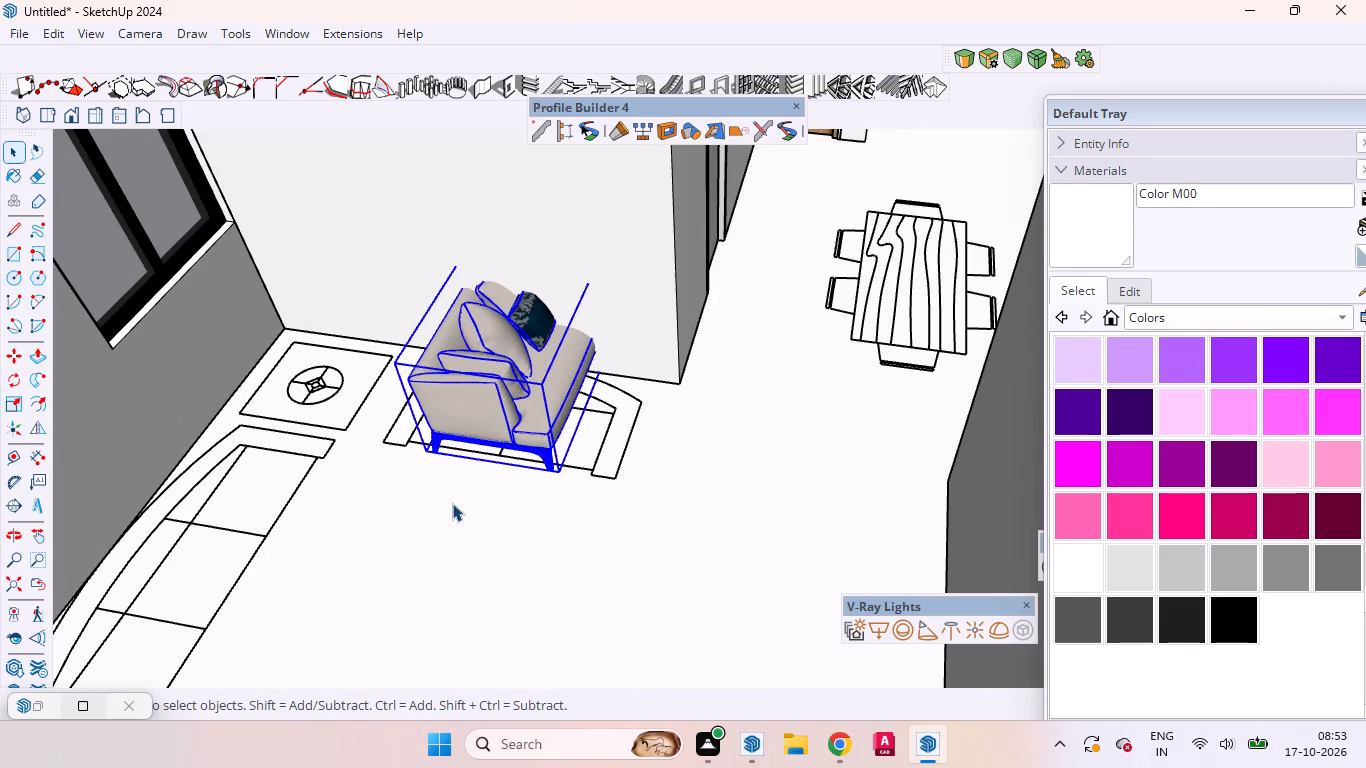
key(m)
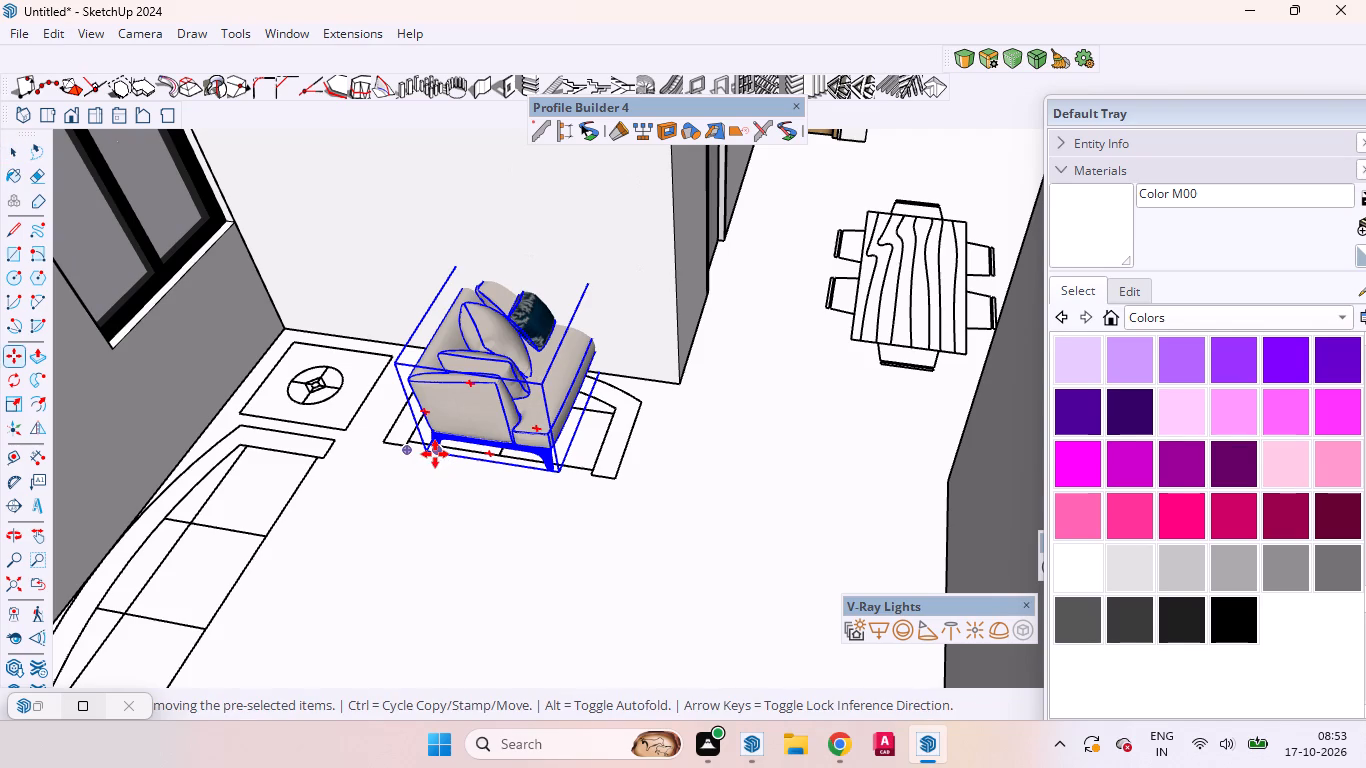
click(435, 454)
scroll(374, 533, down, 4)
scroll(401, 486, up, 3)
scroll(404, 484, down, 7)
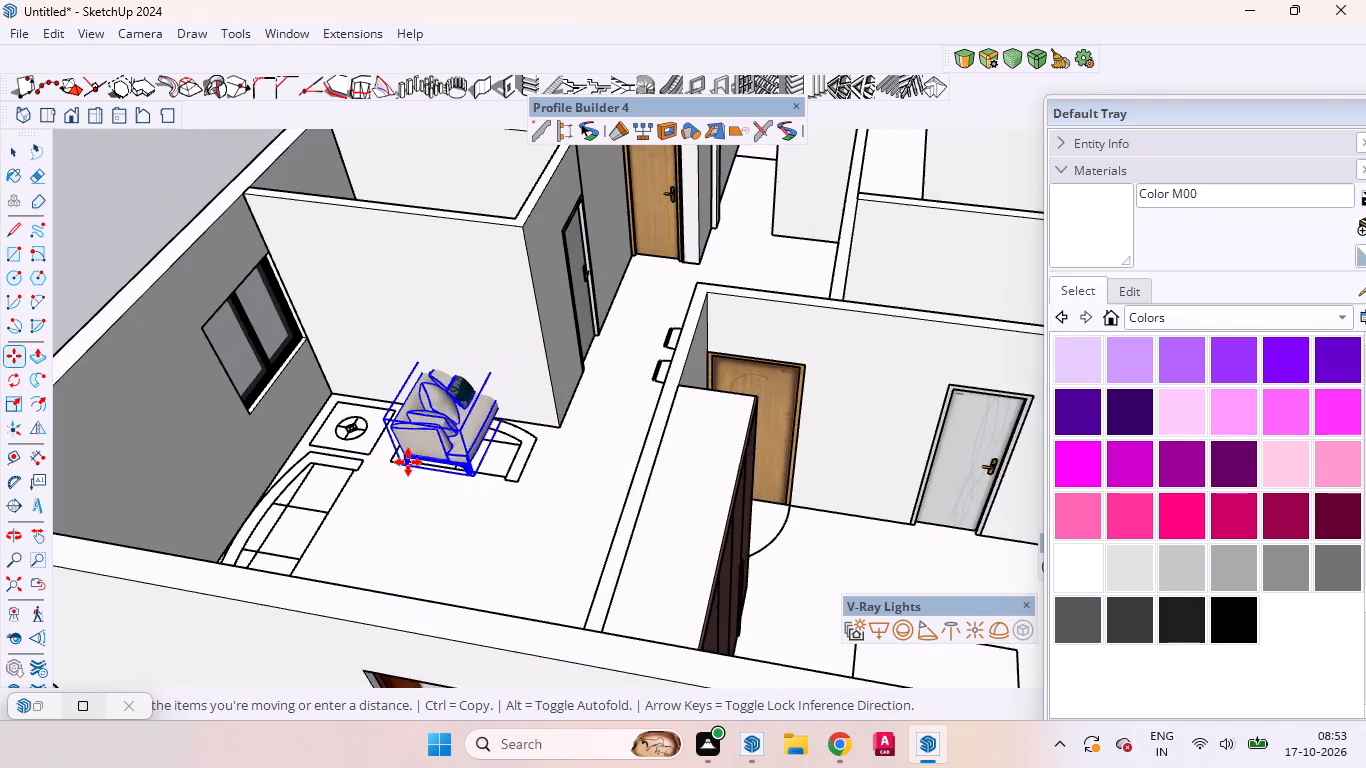
scroll(408, 462, down, 1)
scroll(274, 512, up, 2)
middle_drag(267, 589, 260, 727)
scroll(260, 726, up, 1)
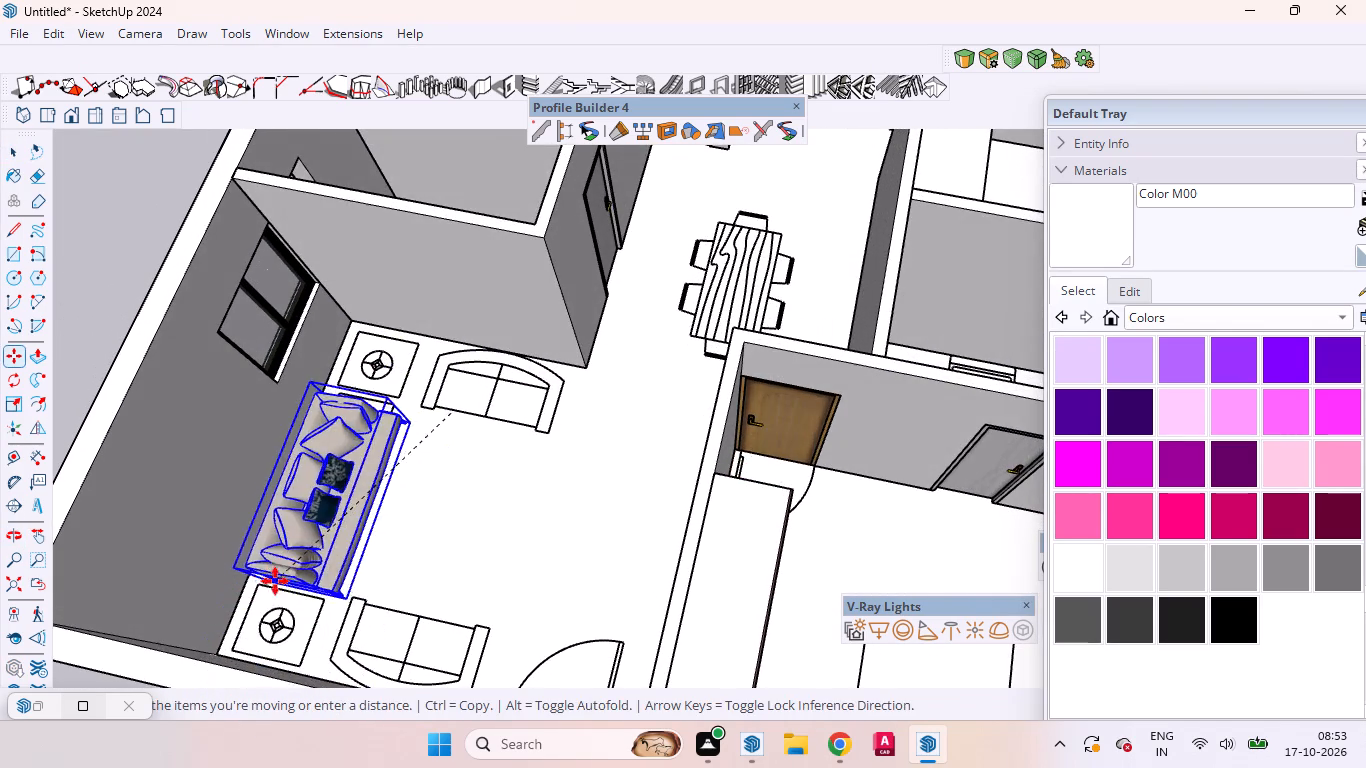
scroll(270, 581, up, 4)
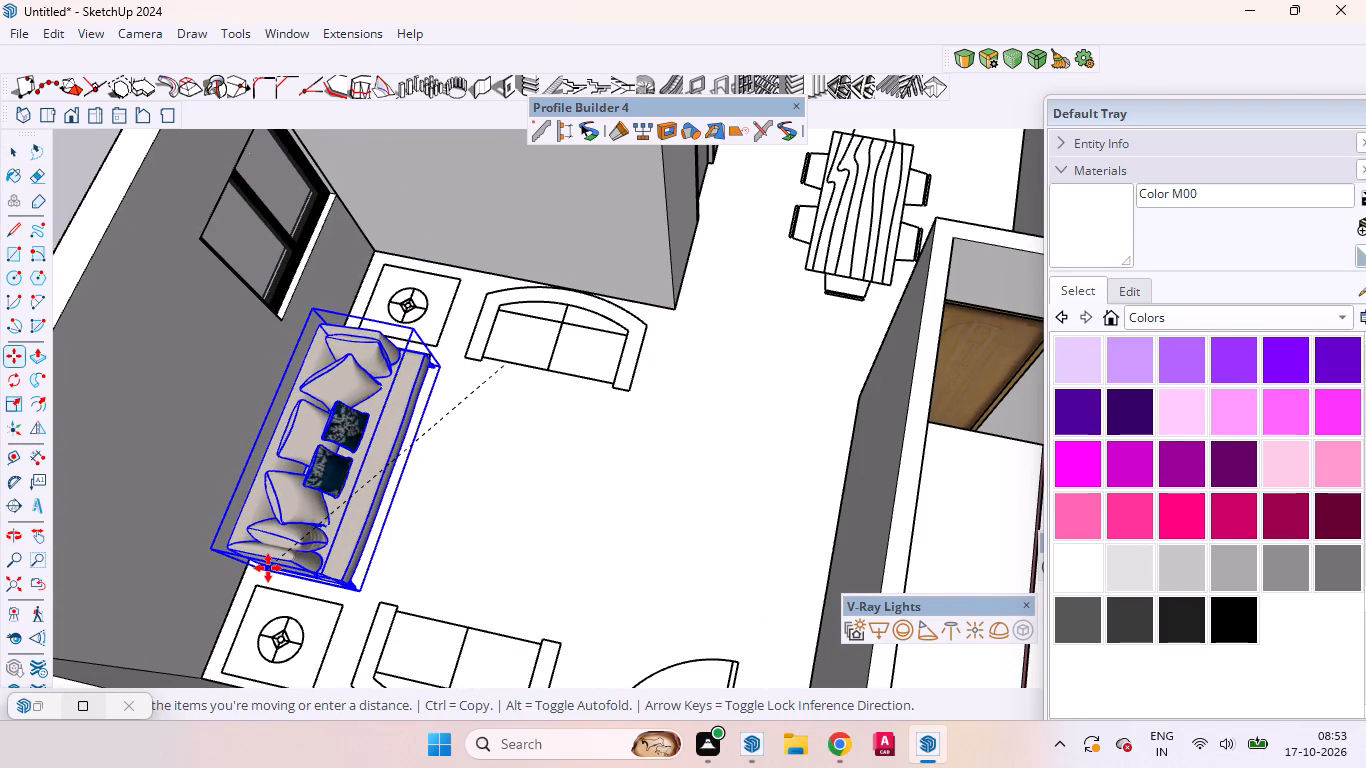
click(268, 568)
Examine the placed sofa's position against the window wall and the neighbouring side-table outline near the room corner.
scroll(209, 592, up, 10)
scroll(208, 604, down, 2)
scroll(208, 604, up, 5)
middle_drag(252, 597, 331, 573)
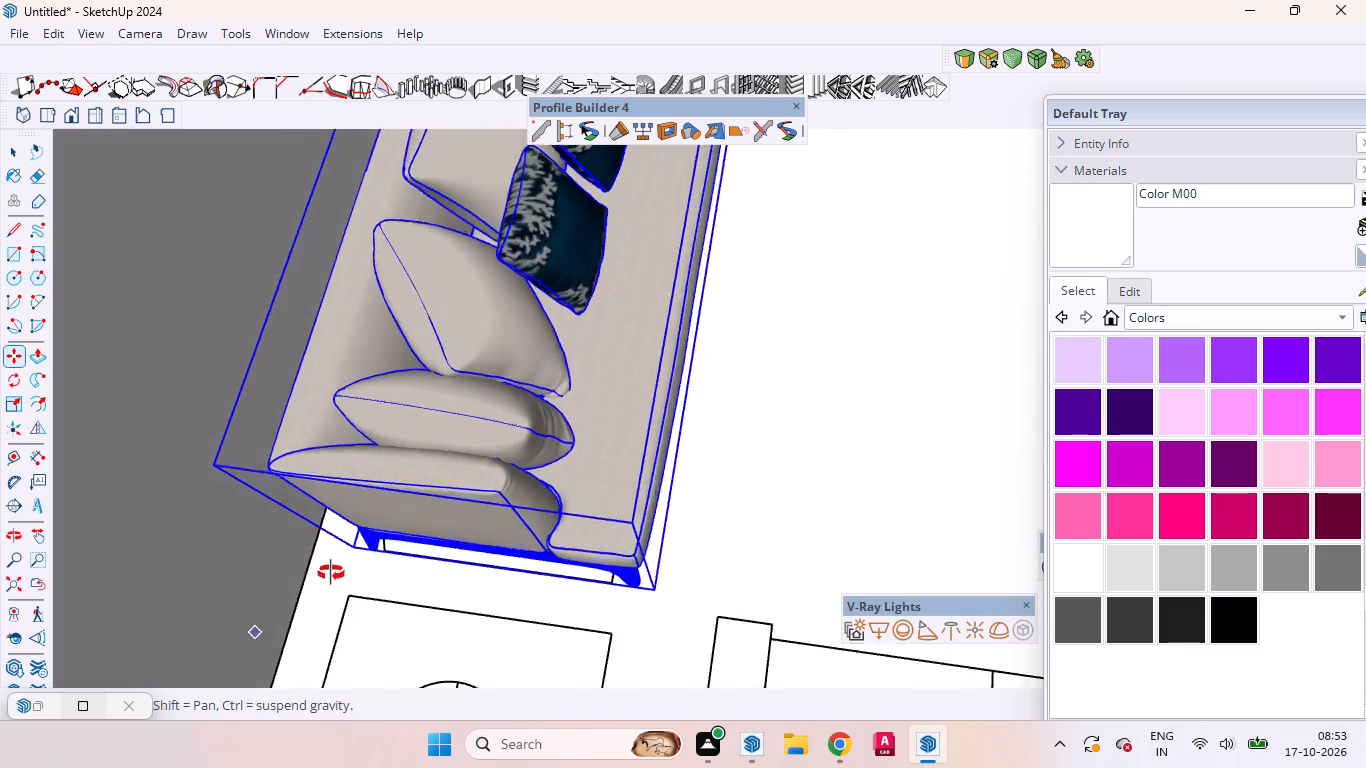
middle_drag(331, 573, 424, 491)
scroll(534, 294, down, 2)
scroll(540, 279, up, 1)
scroll(541, 277, down, 3)
scroll(551, 258, up, 1)
scroll(555, 248, down, 1)
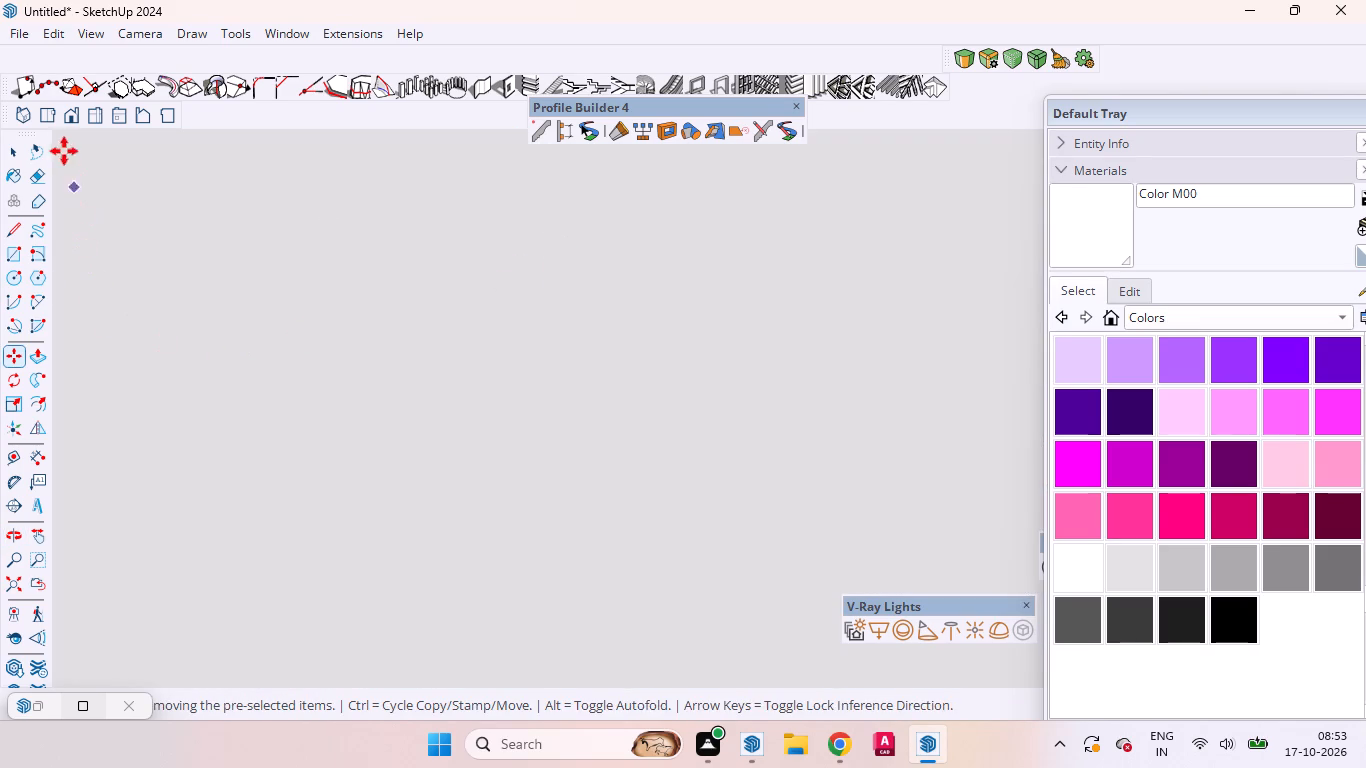
click(41, 576)
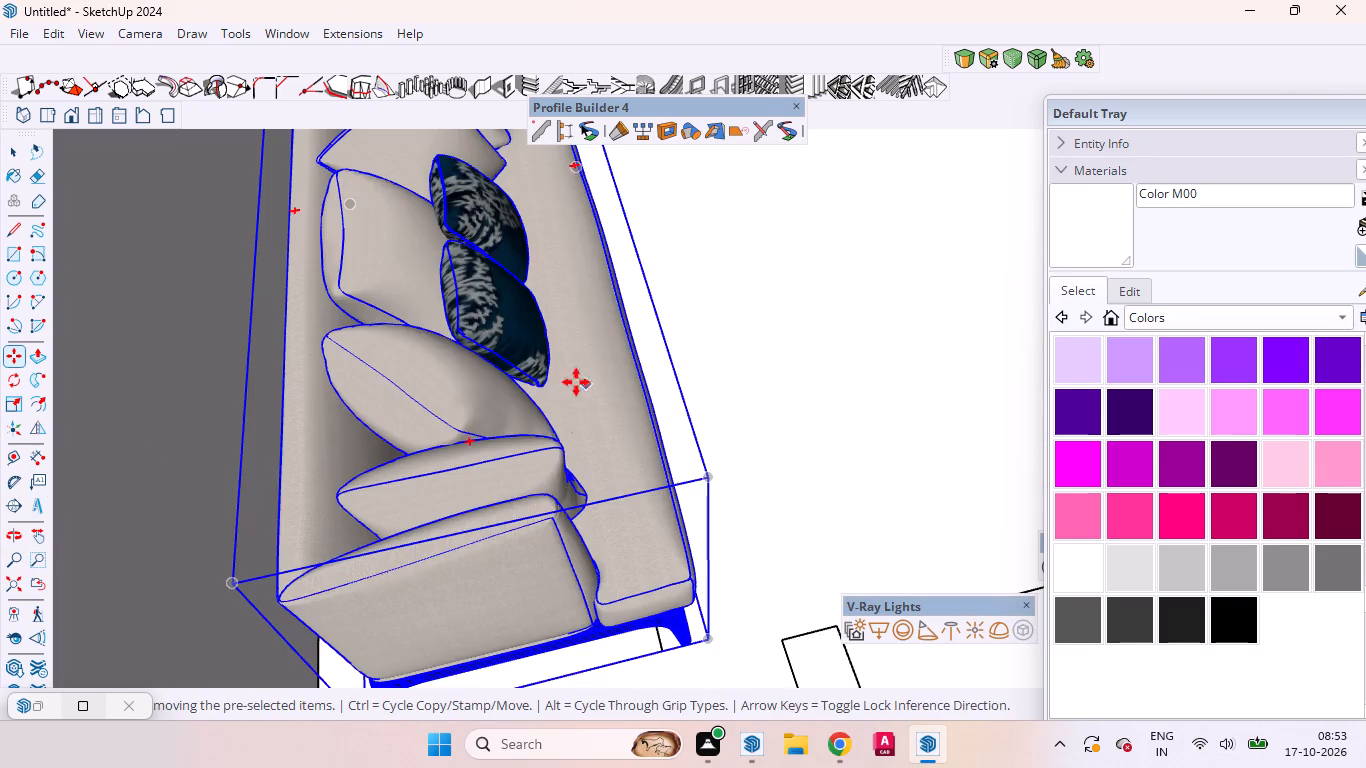
scroll(711, 325, down, 4)
click(31, 579)
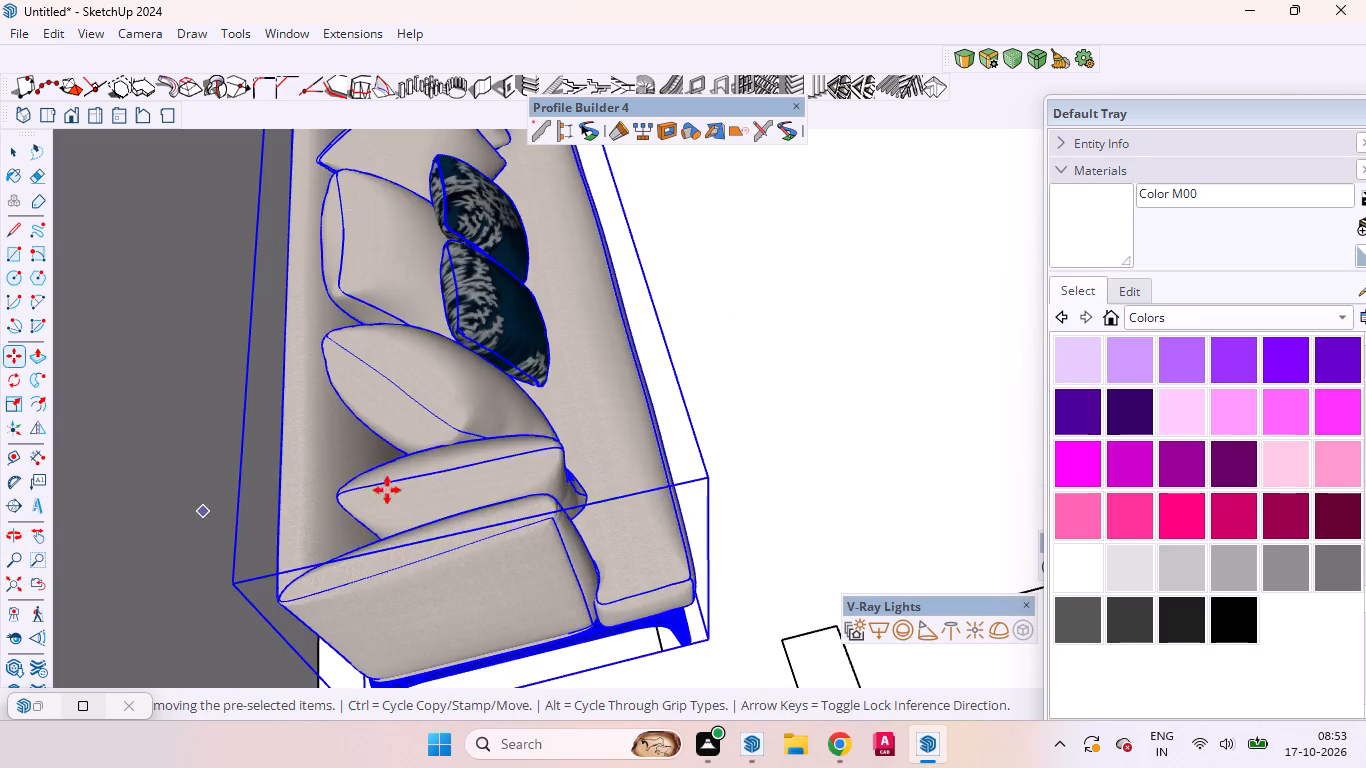
scroll(659, 396, down, 1)
middle_drag(622, 419, 472, 677)
scroll(472, 677, up, 1)
scroll(469, 354, down, 8)
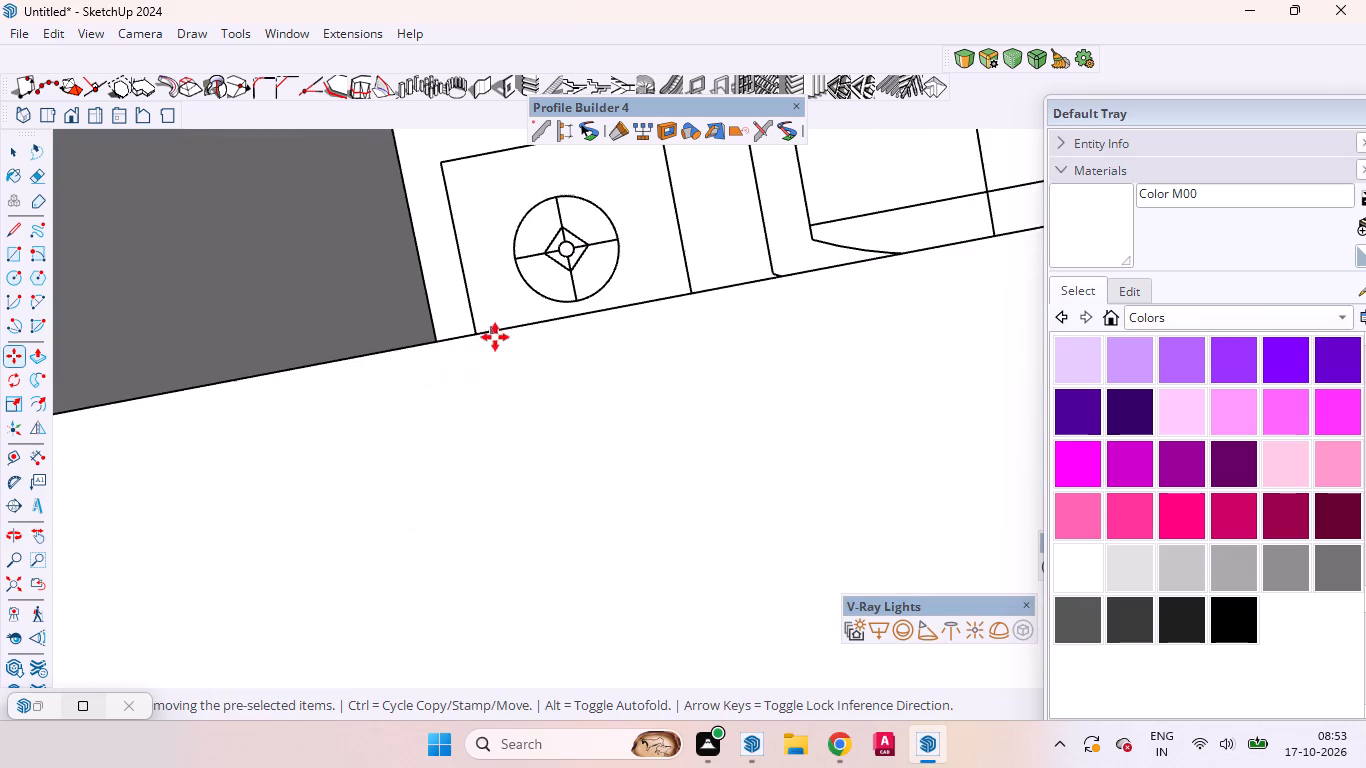
scroll(495, 337, down, 9)
scroll(560, 464, up, 3)
scroll(560, 466, down, 7)
scroll(566, 475, up, 3)
scroll(566, 475, down, 20)
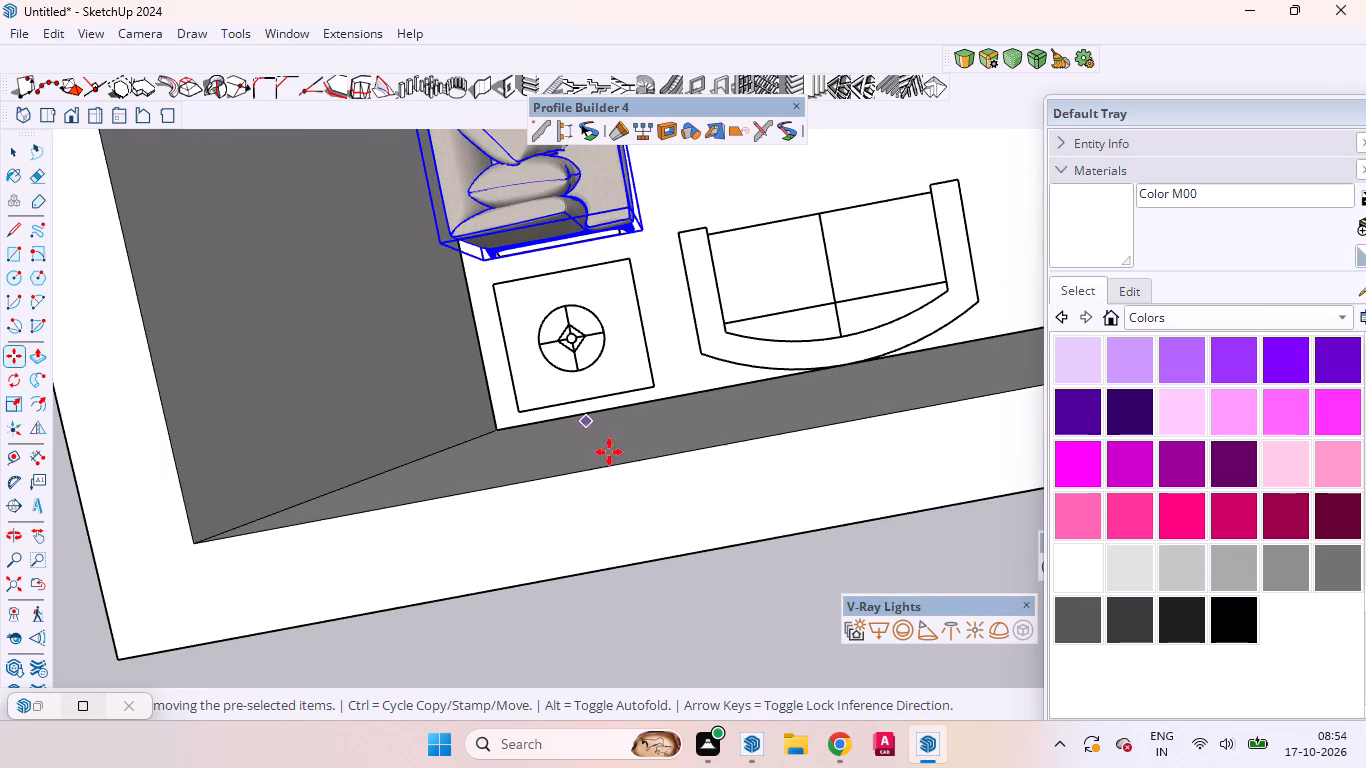
Move the sofa by its rear bottom corner a short distance so its back sits against the window wall.
scroll(612, 457, down, 3)
scroll(623, 474, up, 2)
scroll(634, 481, down, 8)
scroll(656, 389, up, 10)
scroll(481, 308, down, 1)
scroll(481, 308, up, 9)
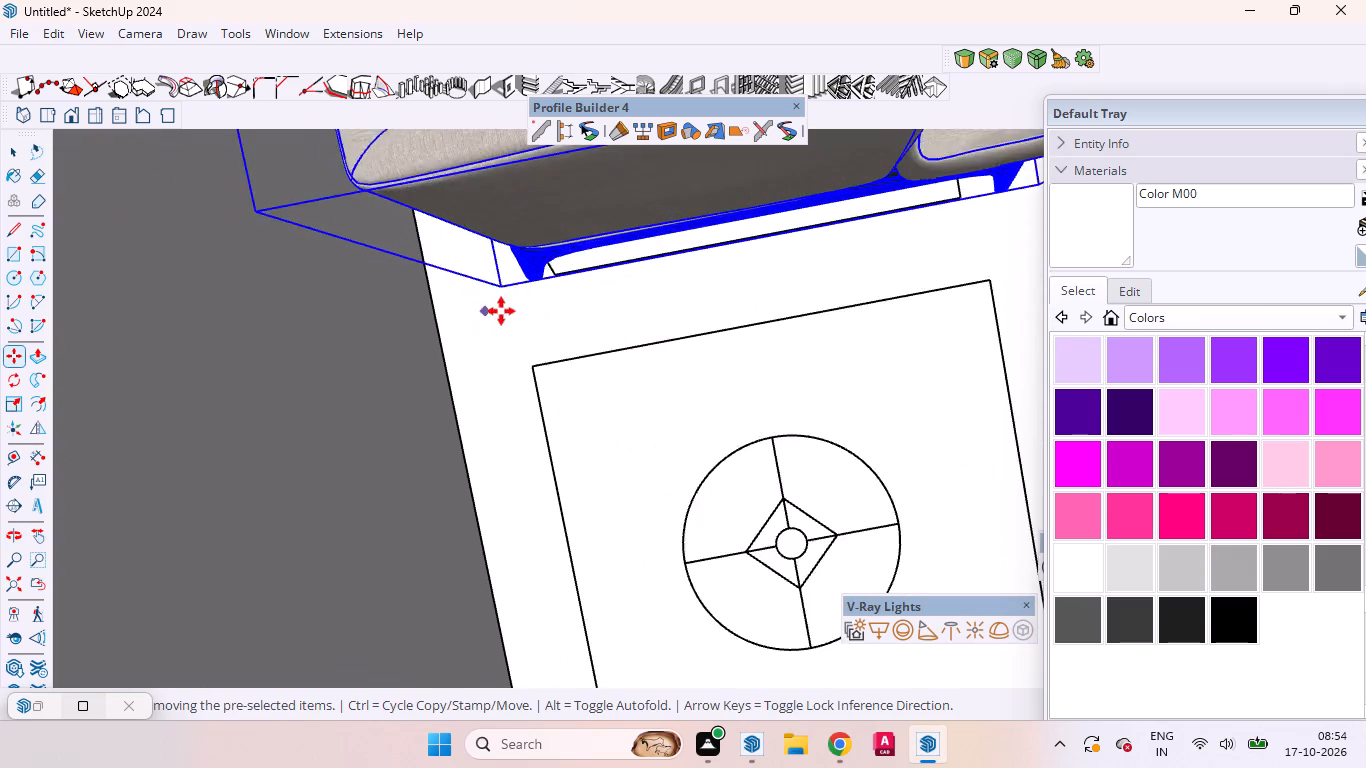
scroll(501, 311, up, 3)
click(564, 277)
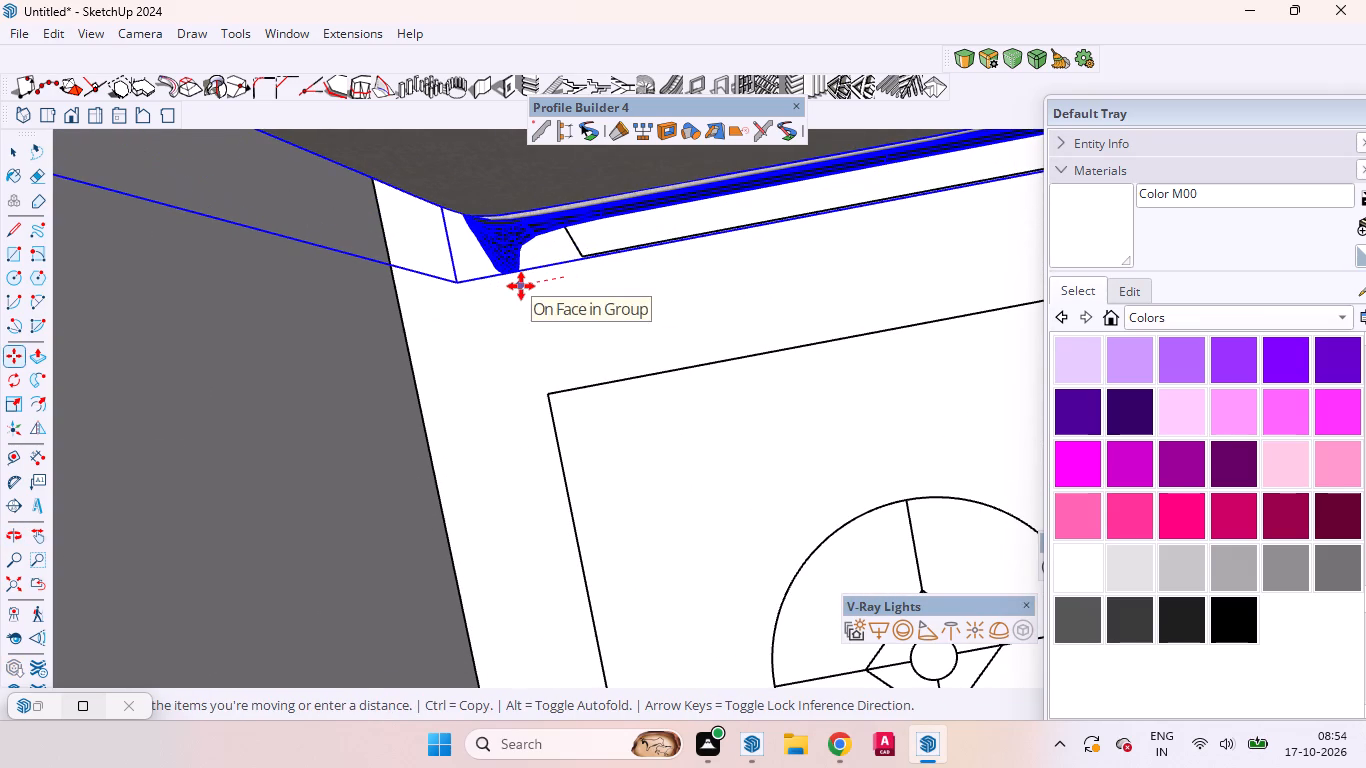
click(520, 286)
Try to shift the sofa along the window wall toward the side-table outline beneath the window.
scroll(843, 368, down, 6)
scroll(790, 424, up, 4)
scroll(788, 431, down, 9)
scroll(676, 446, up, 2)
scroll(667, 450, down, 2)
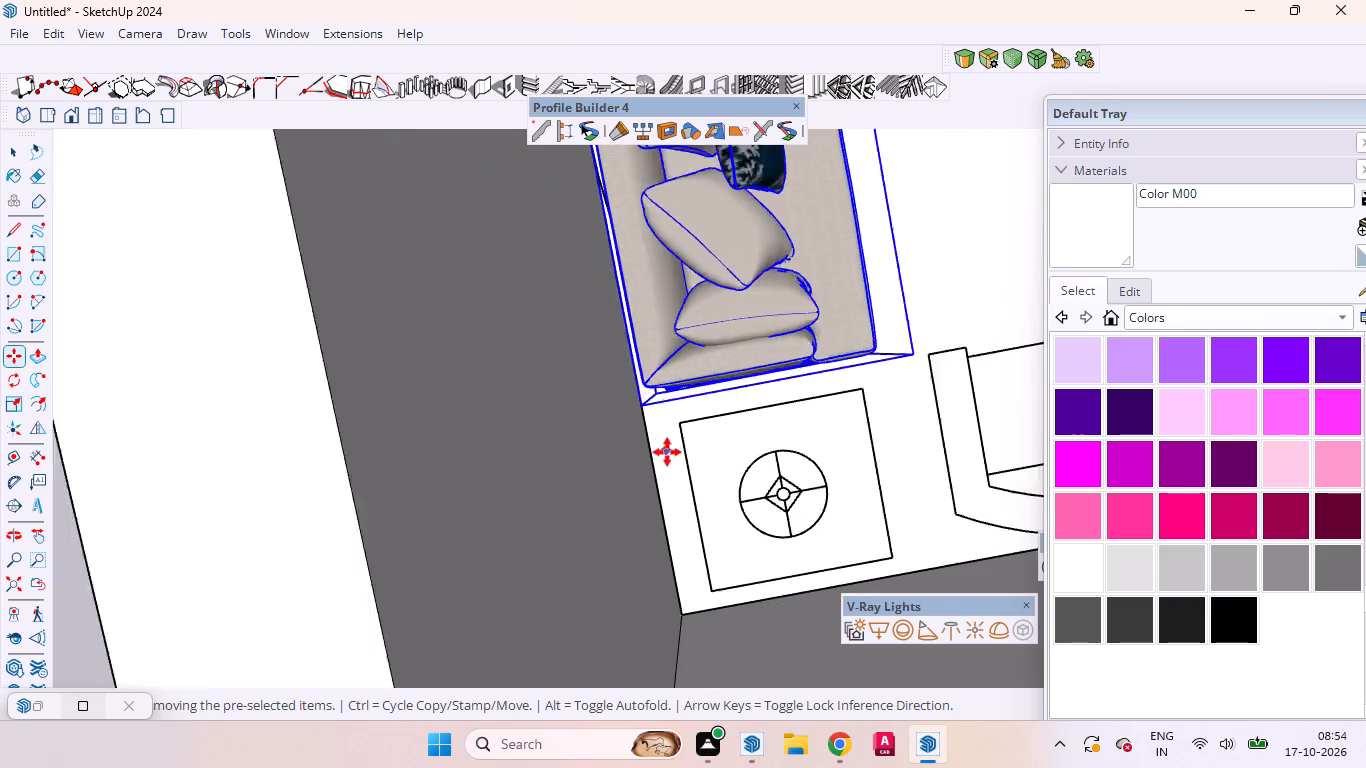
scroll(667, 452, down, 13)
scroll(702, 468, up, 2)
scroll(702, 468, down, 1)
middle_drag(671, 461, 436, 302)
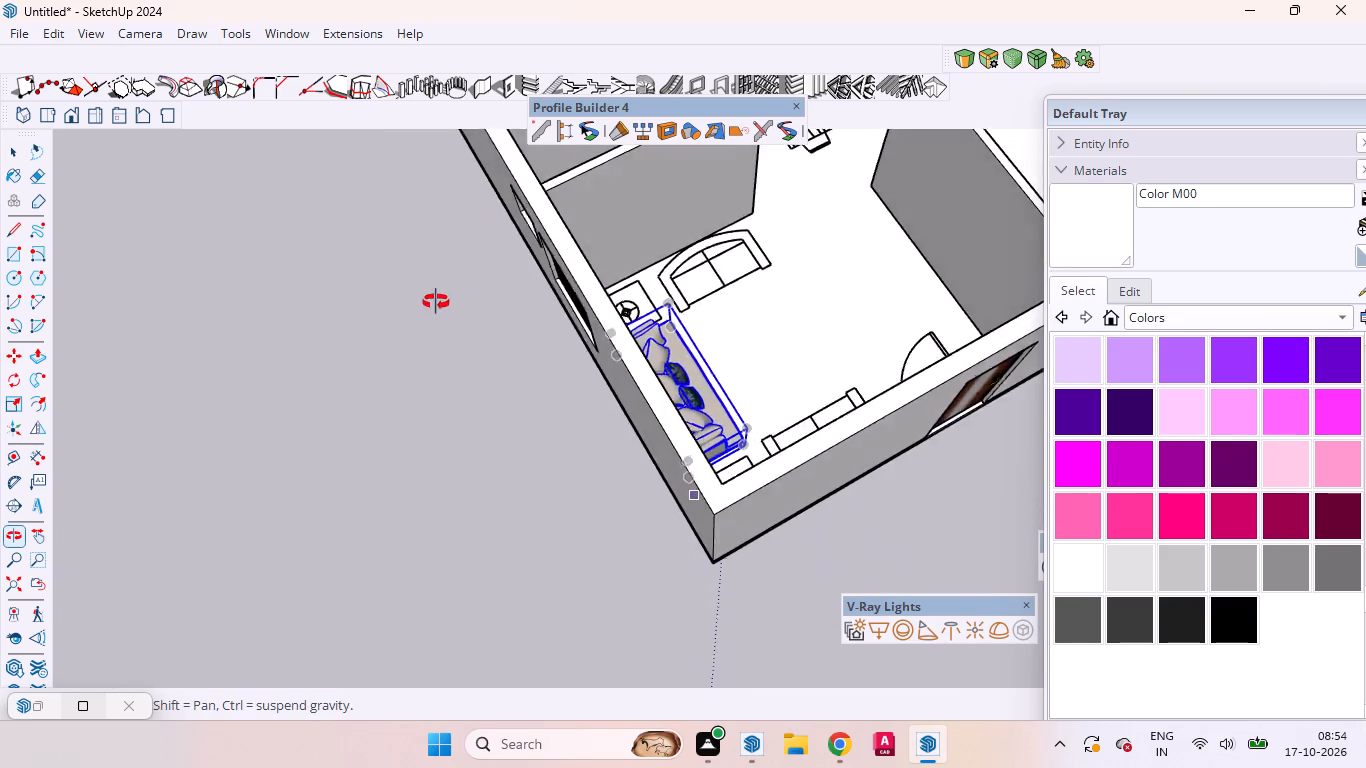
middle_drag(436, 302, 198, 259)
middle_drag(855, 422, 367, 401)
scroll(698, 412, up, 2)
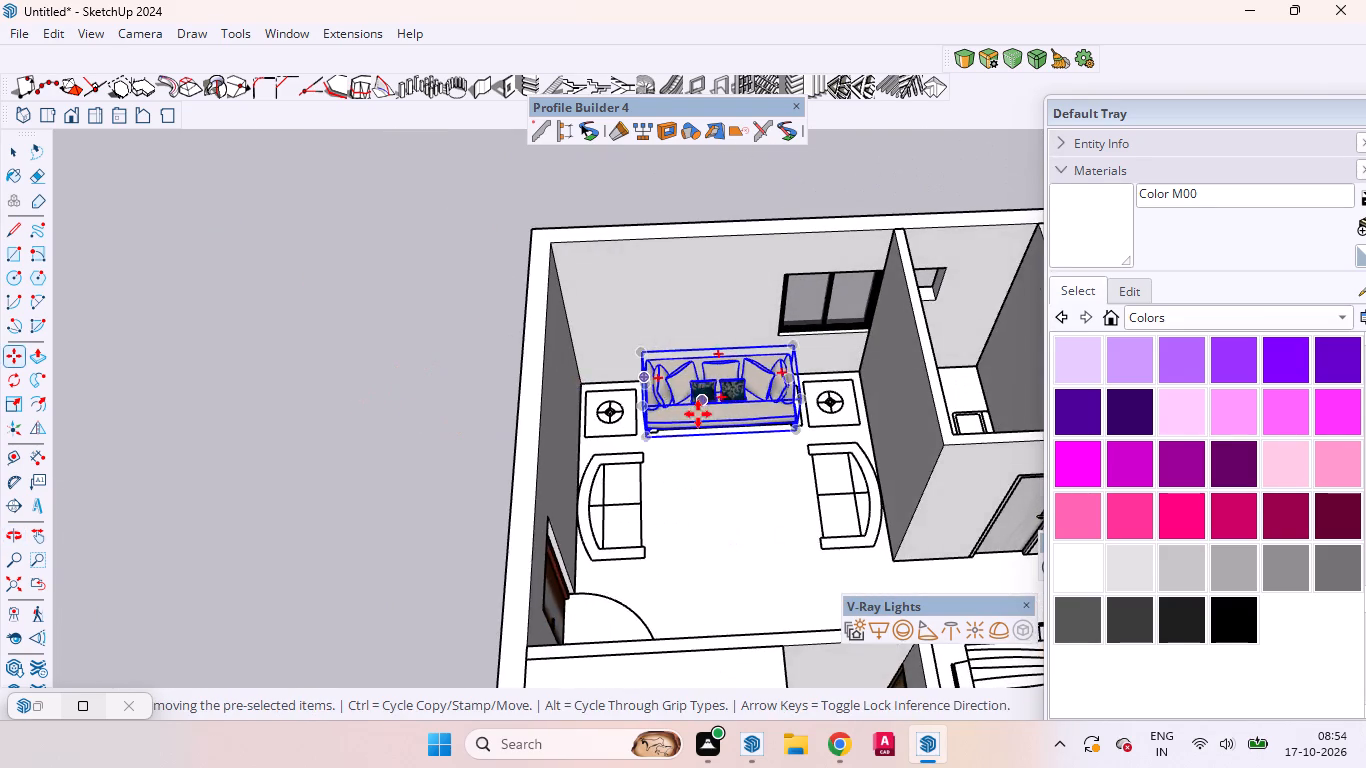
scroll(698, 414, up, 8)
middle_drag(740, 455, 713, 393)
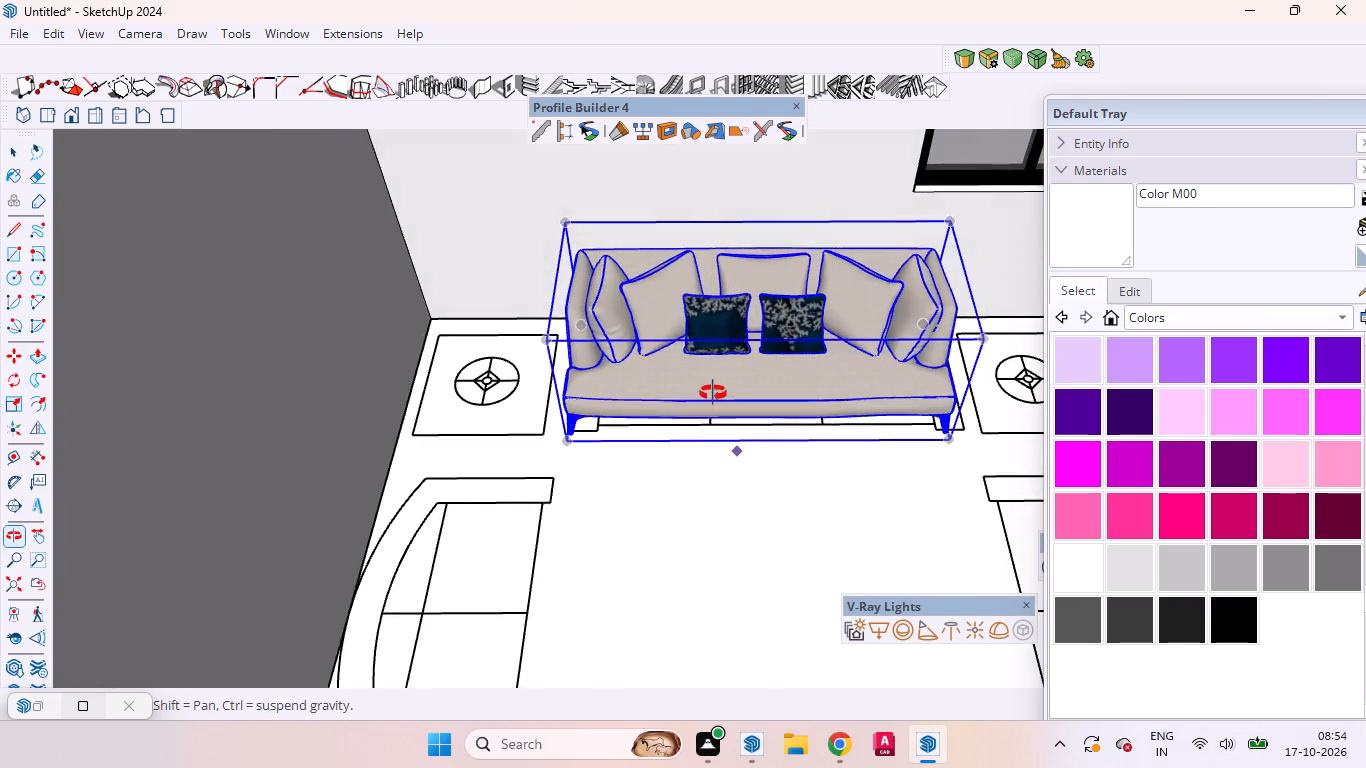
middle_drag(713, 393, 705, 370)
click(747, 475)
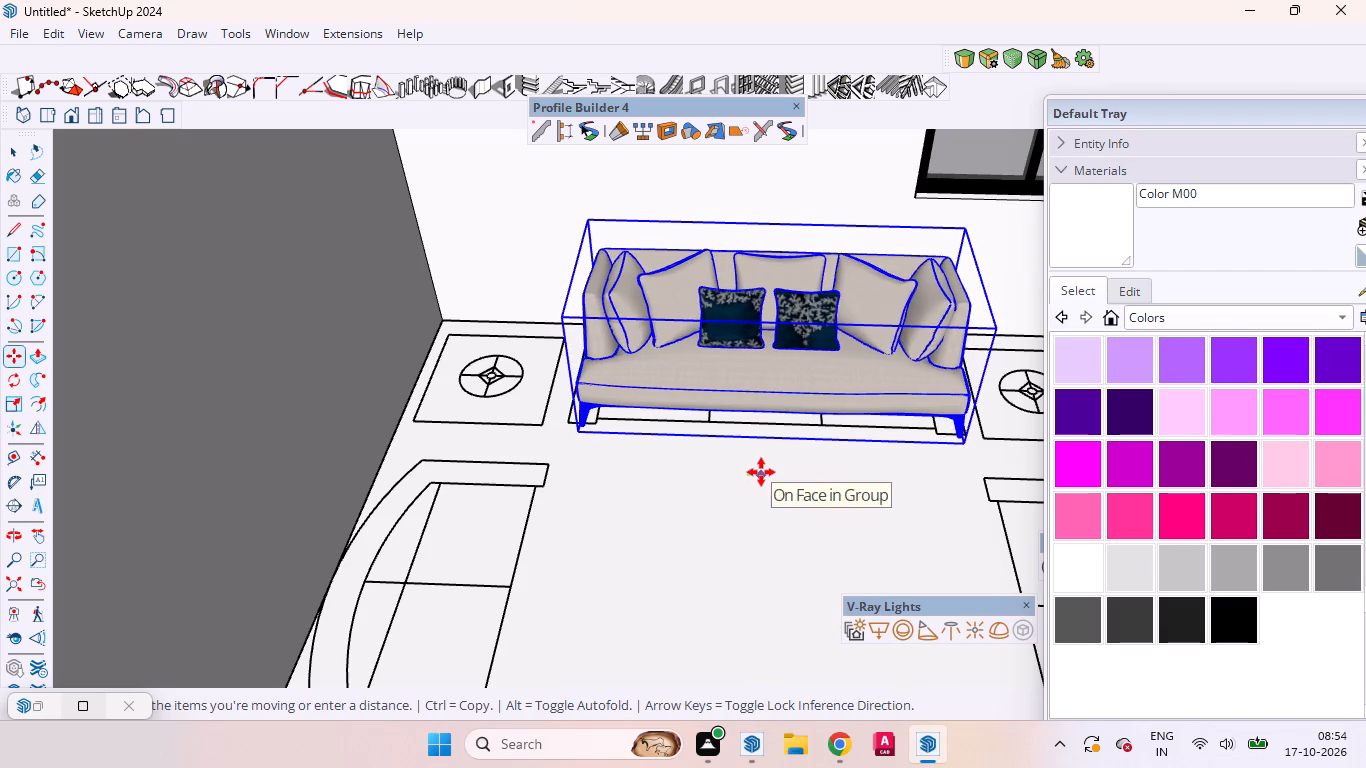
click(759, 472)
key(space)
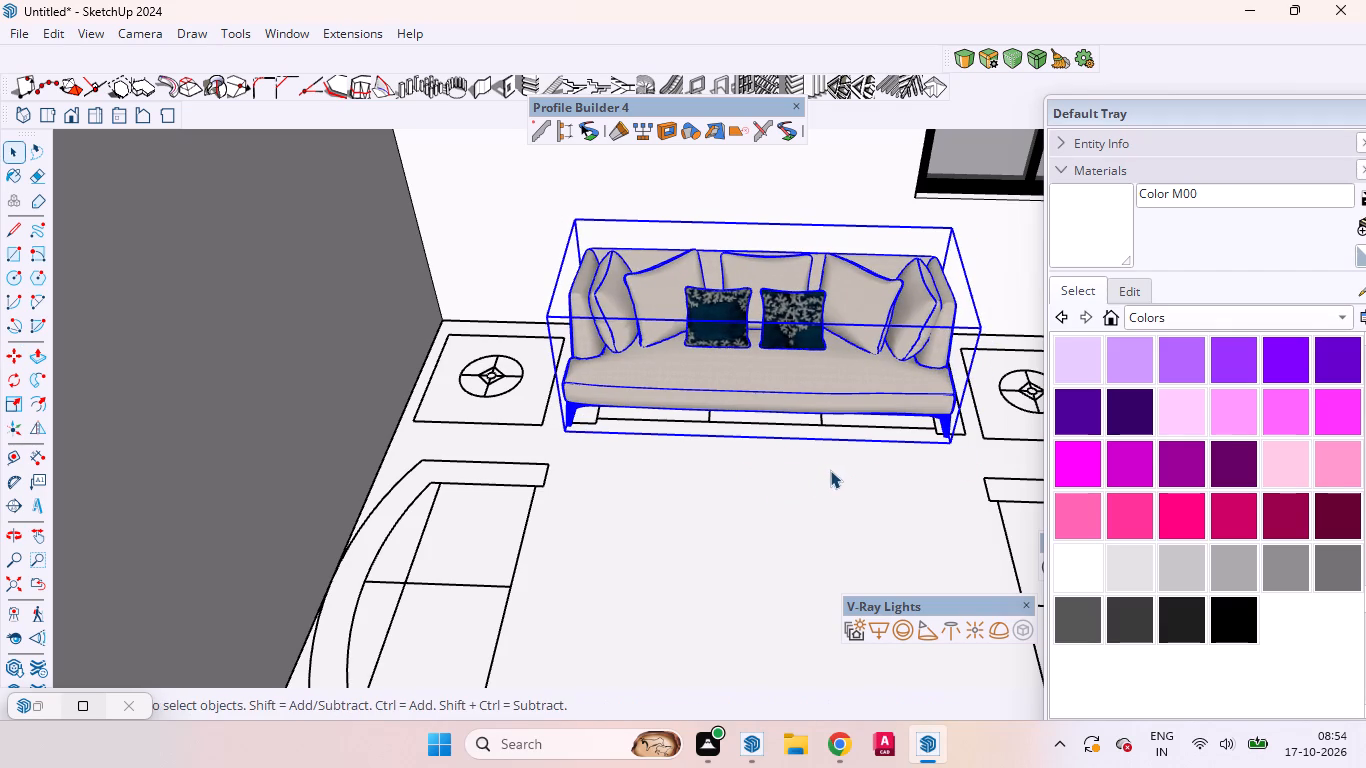
Stretch the sofa slightly along its length only, extending its end toward the side-table outline beneath the window.
key(s)
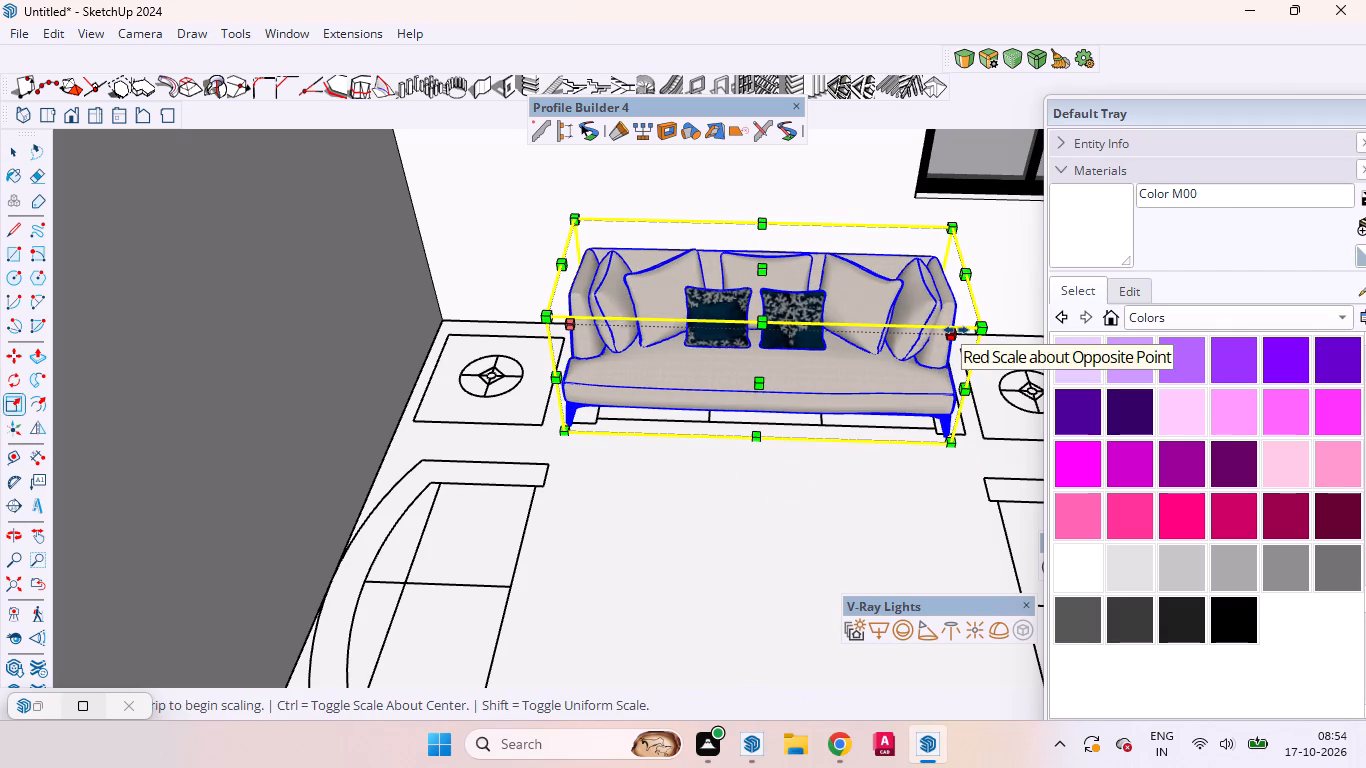
click(956, 330)
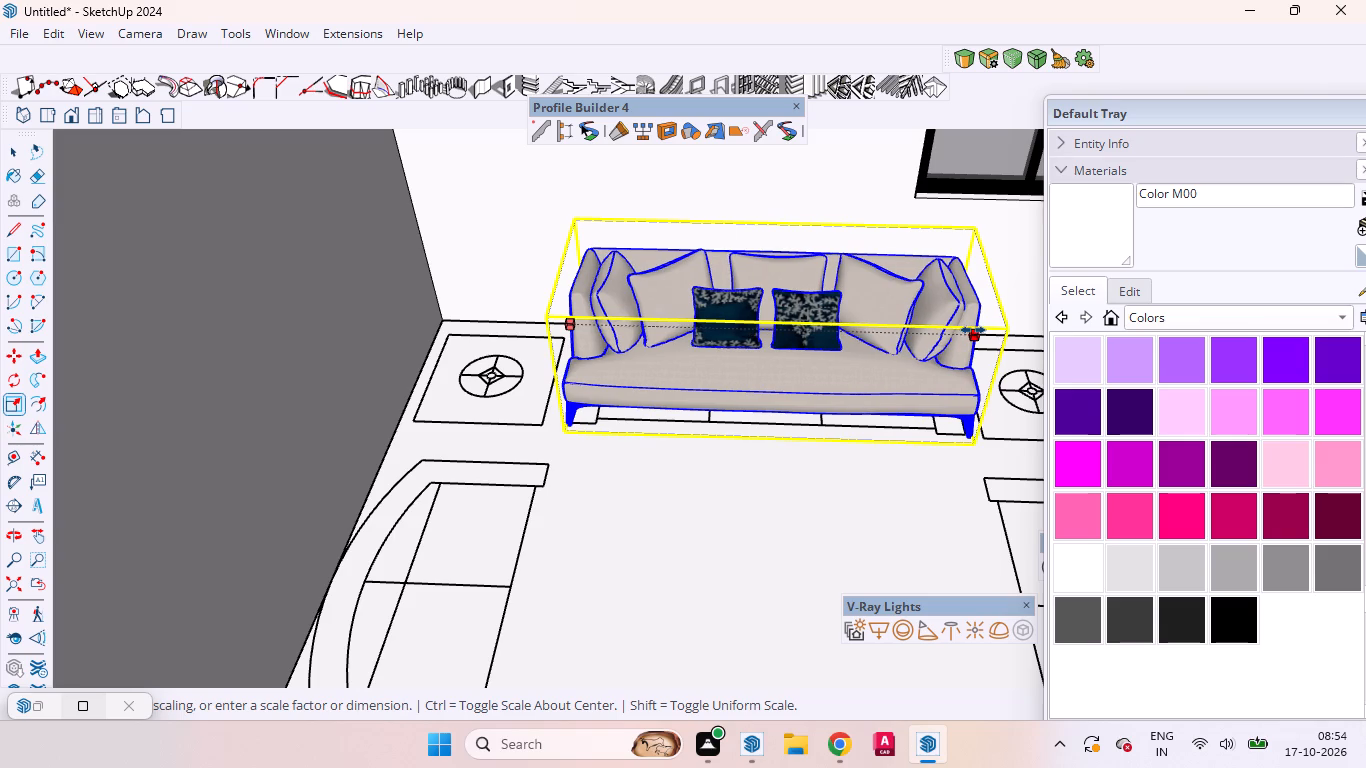
click(973, 330)
key(space)
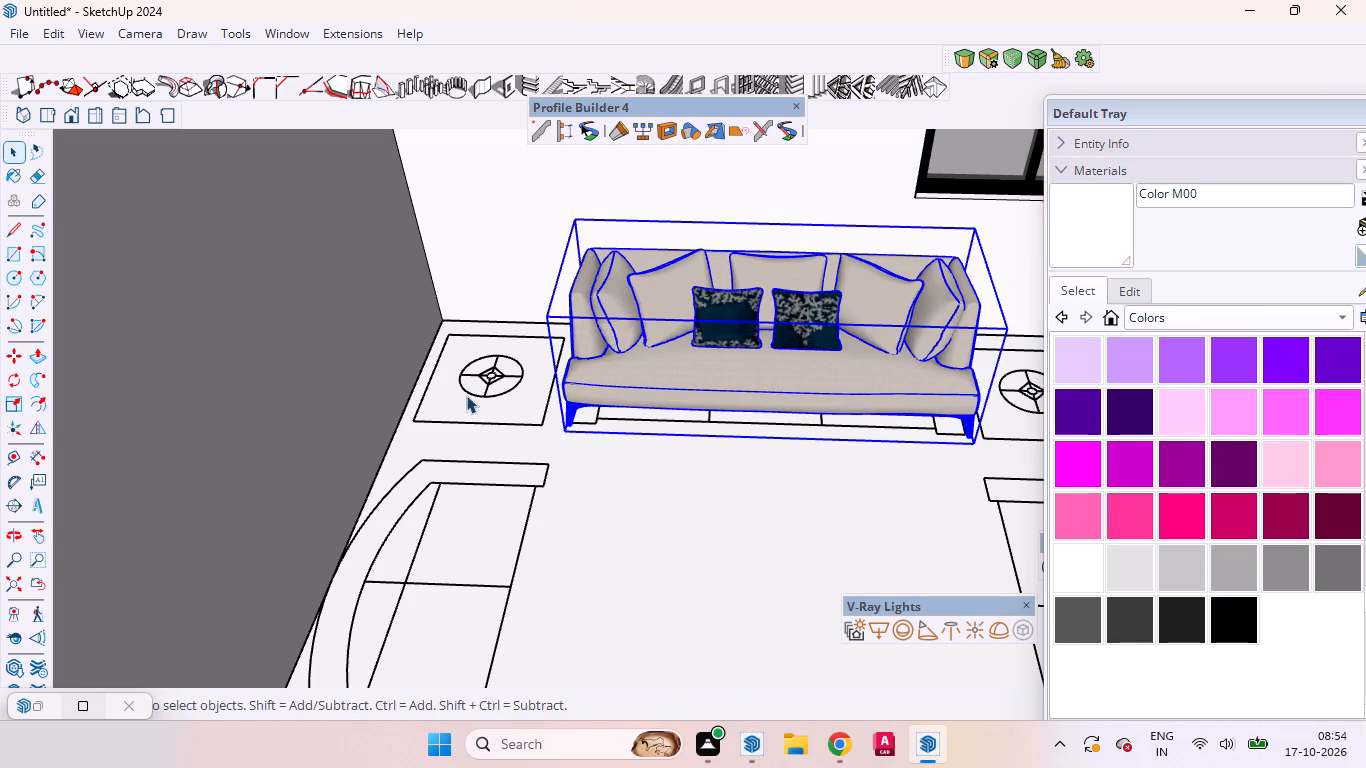
scroll(641, 388, down, 10)
click(330, 306)
Browse the sofa models in 3D Warehouse for another sofa to add to the living room.
middle_drag(668, 383, 809, 440)
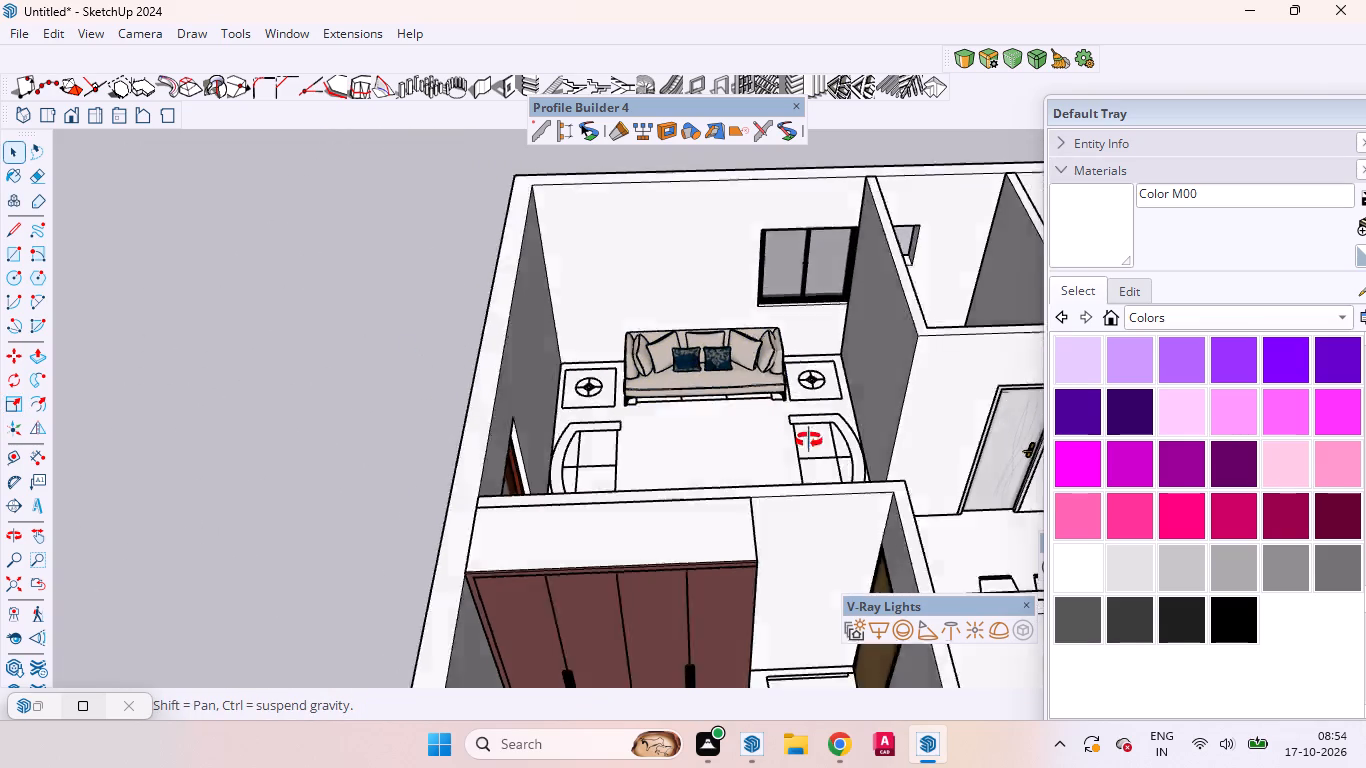
middle_drag(809, 440, 944, 508)
scroll(659, 431, up, 1)
scroll(658, 429, down, 1)
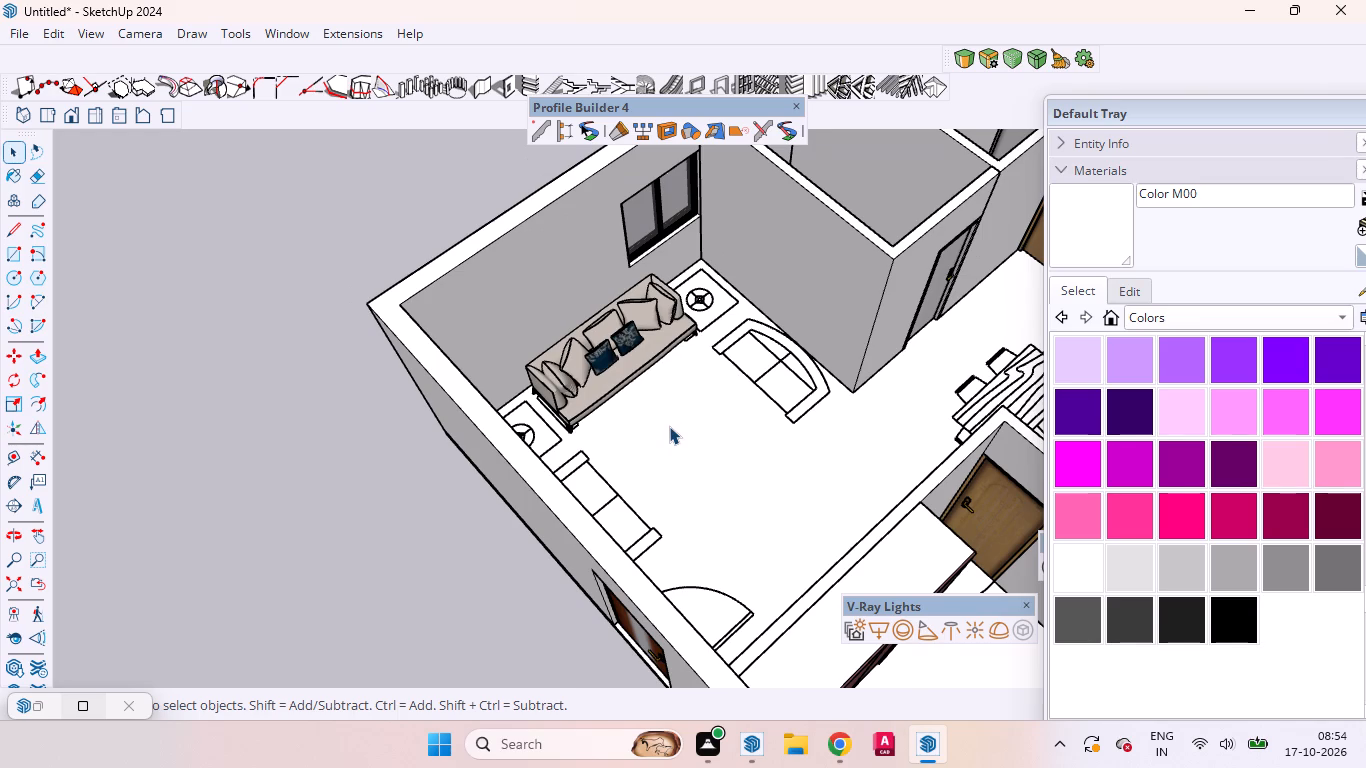
click(288, 34)
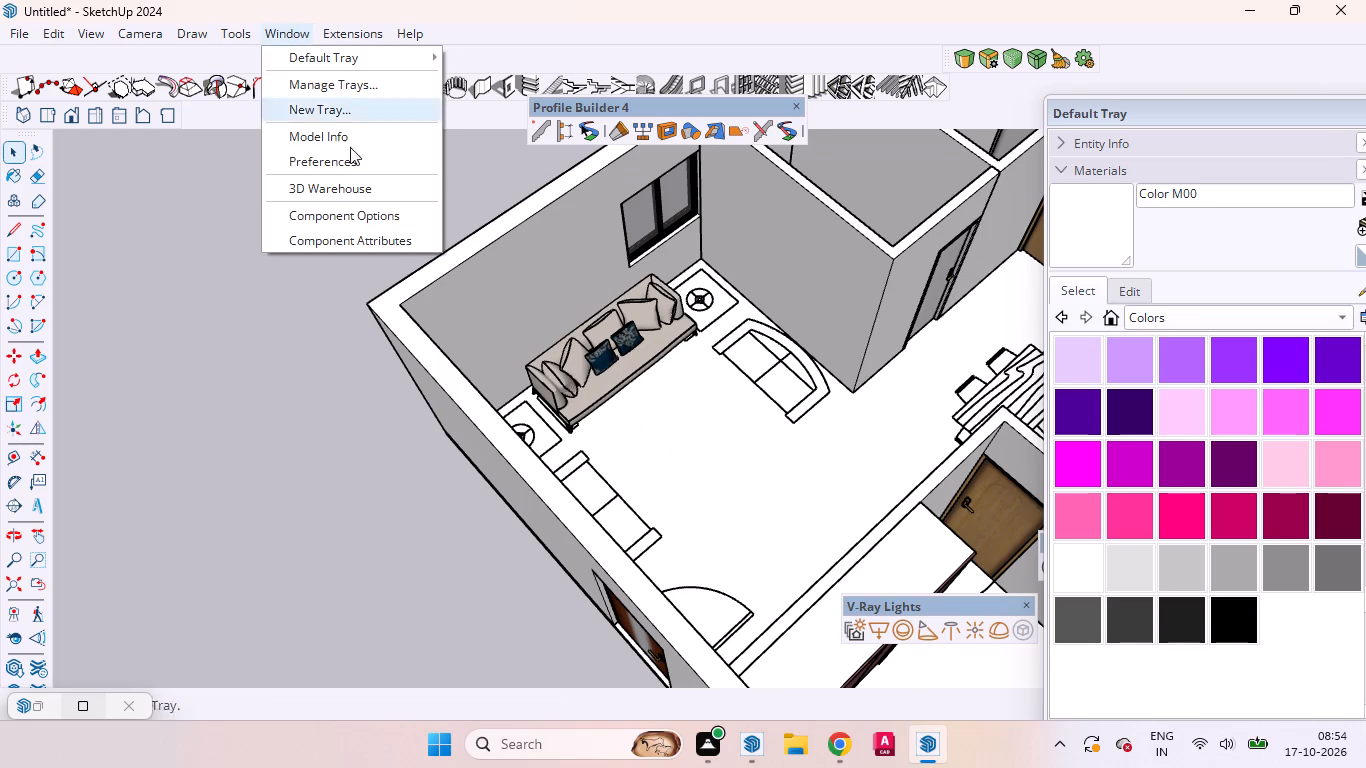
click(364, 199)
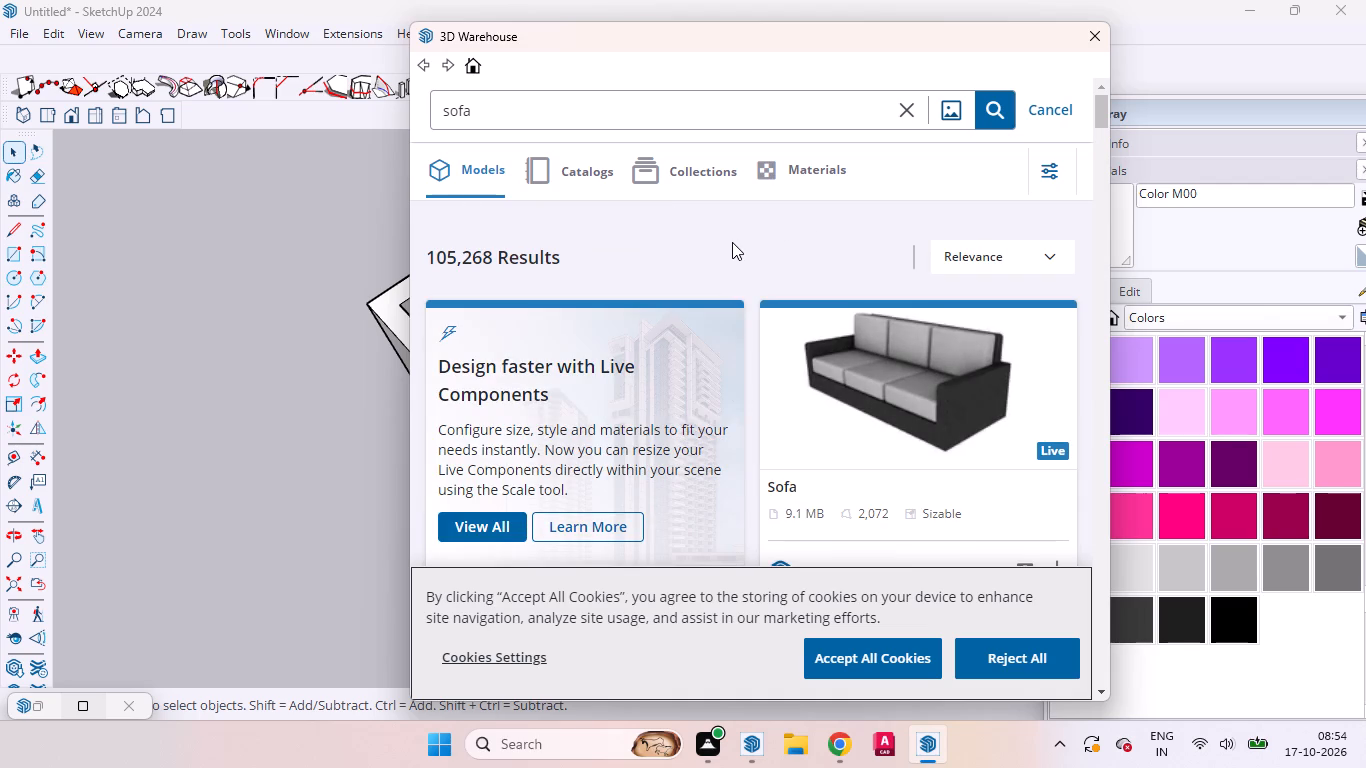
scroll(735, 247, down, 2)
scroll(735, 247, up, 1)
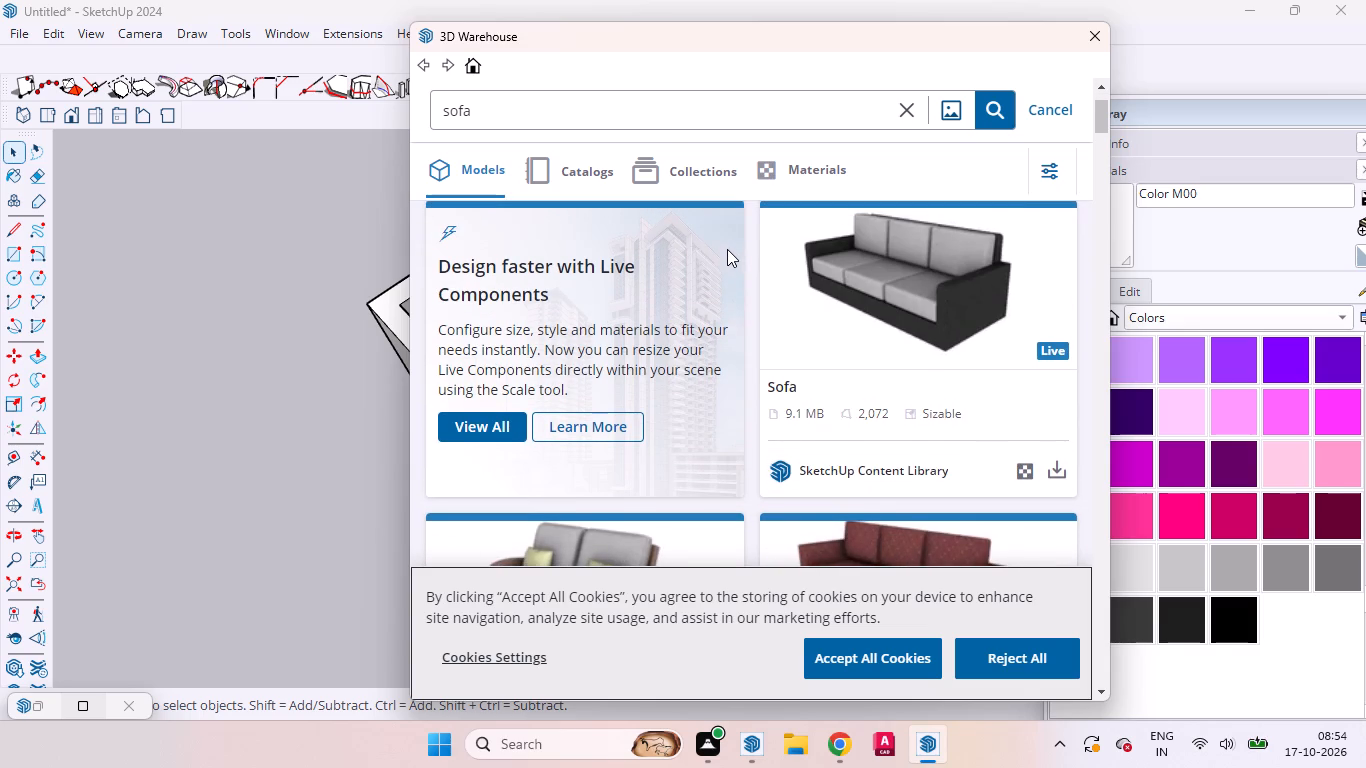
scroll(723, 254, down, 3)
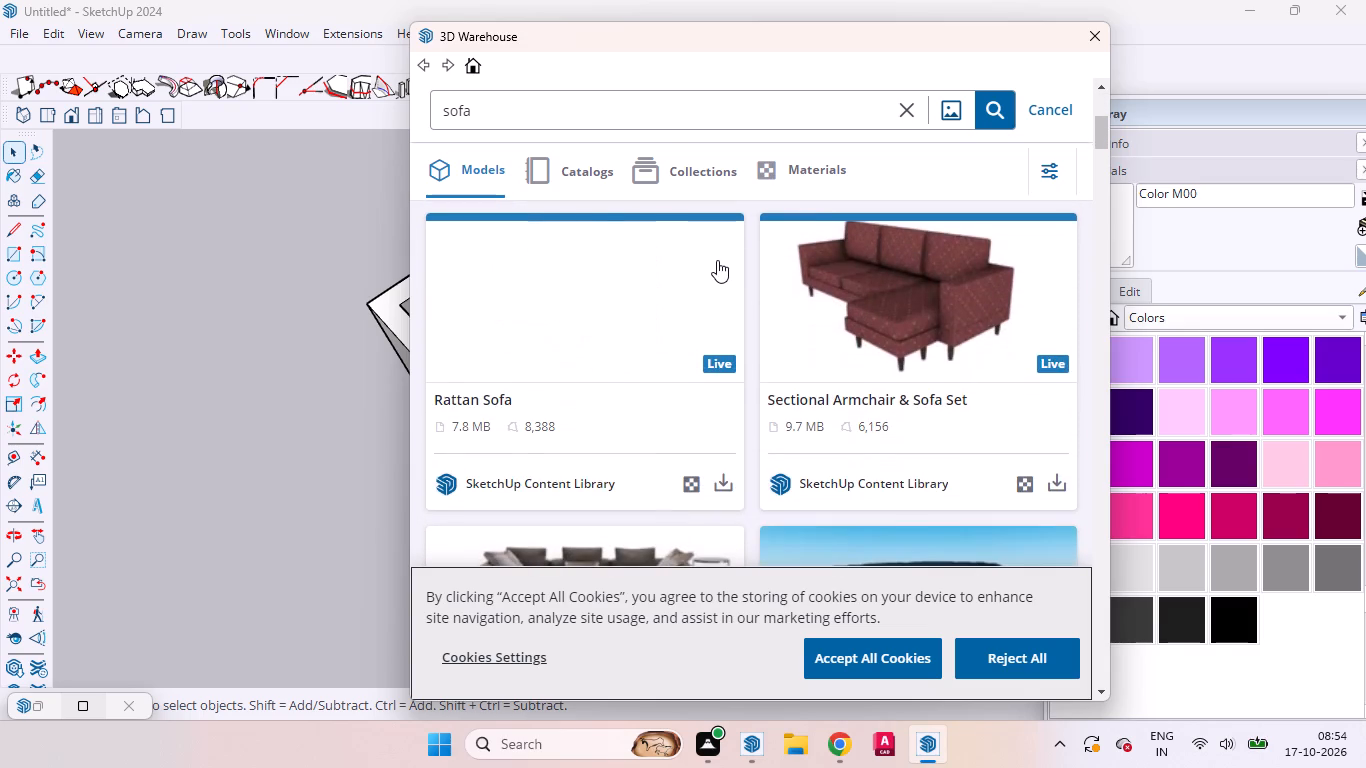
scroll(717, 260, down, 7)
scroll(708, 271, up, 1)
scroll(708, 271, down, 1)
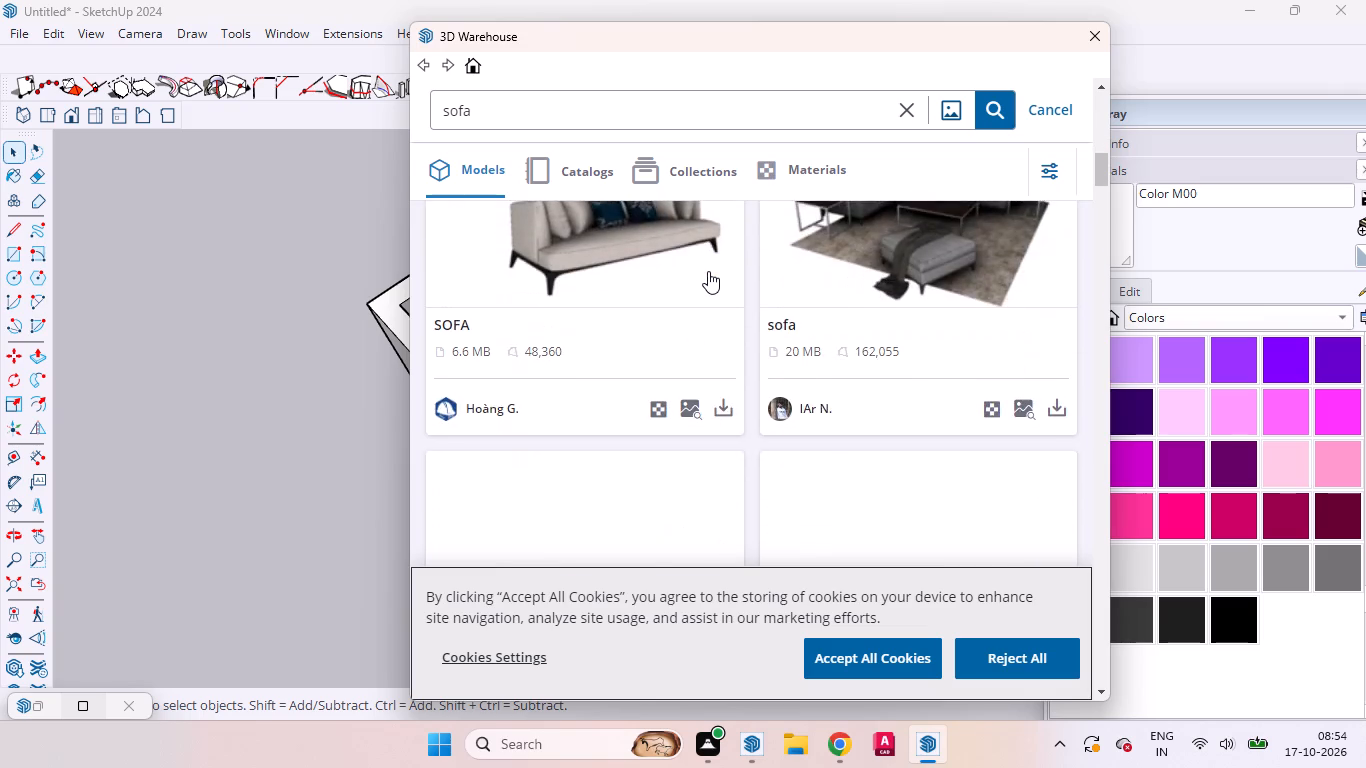
scroll(708, 271, down, 10)
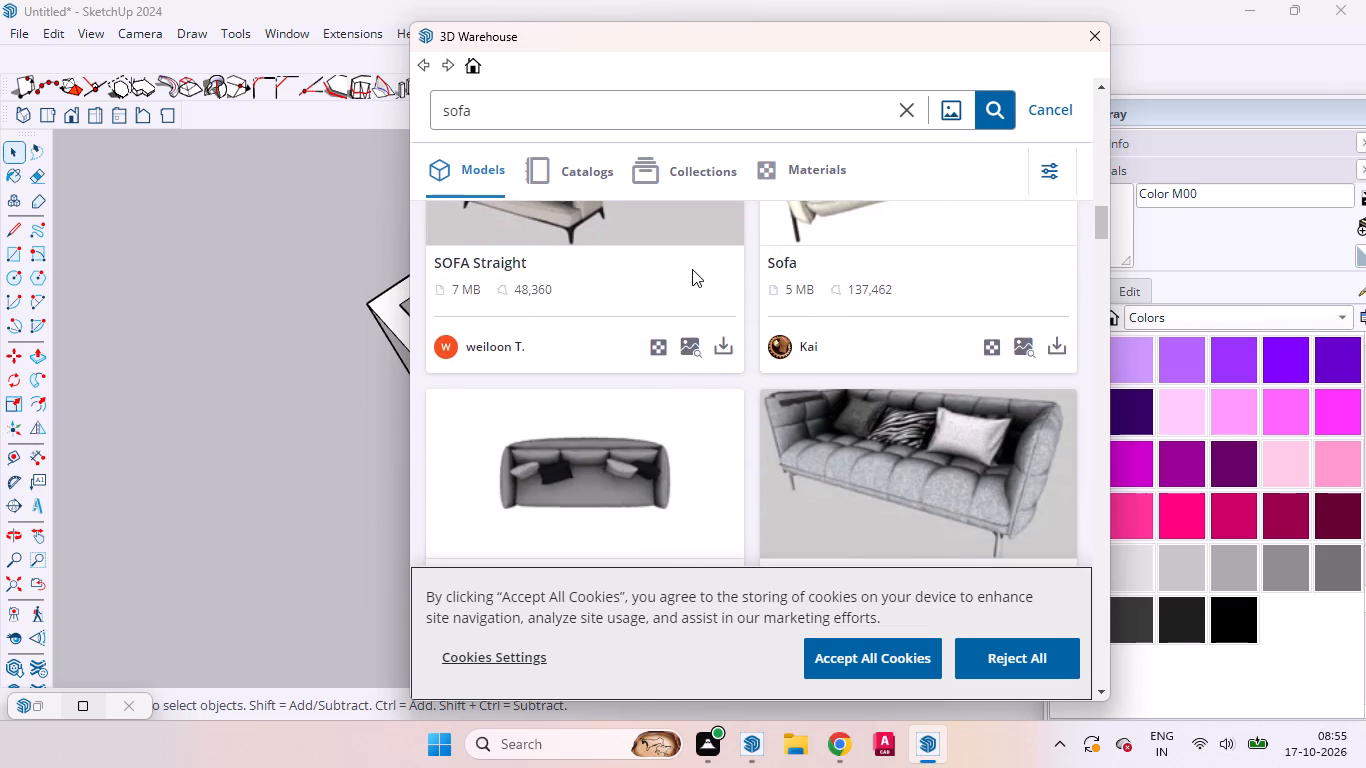
scroll(692, 269, down, 4)
scroll(692, 269, up, 1)
scroll(691, 270, down, 1)
scroll(691, 272, up, 1)
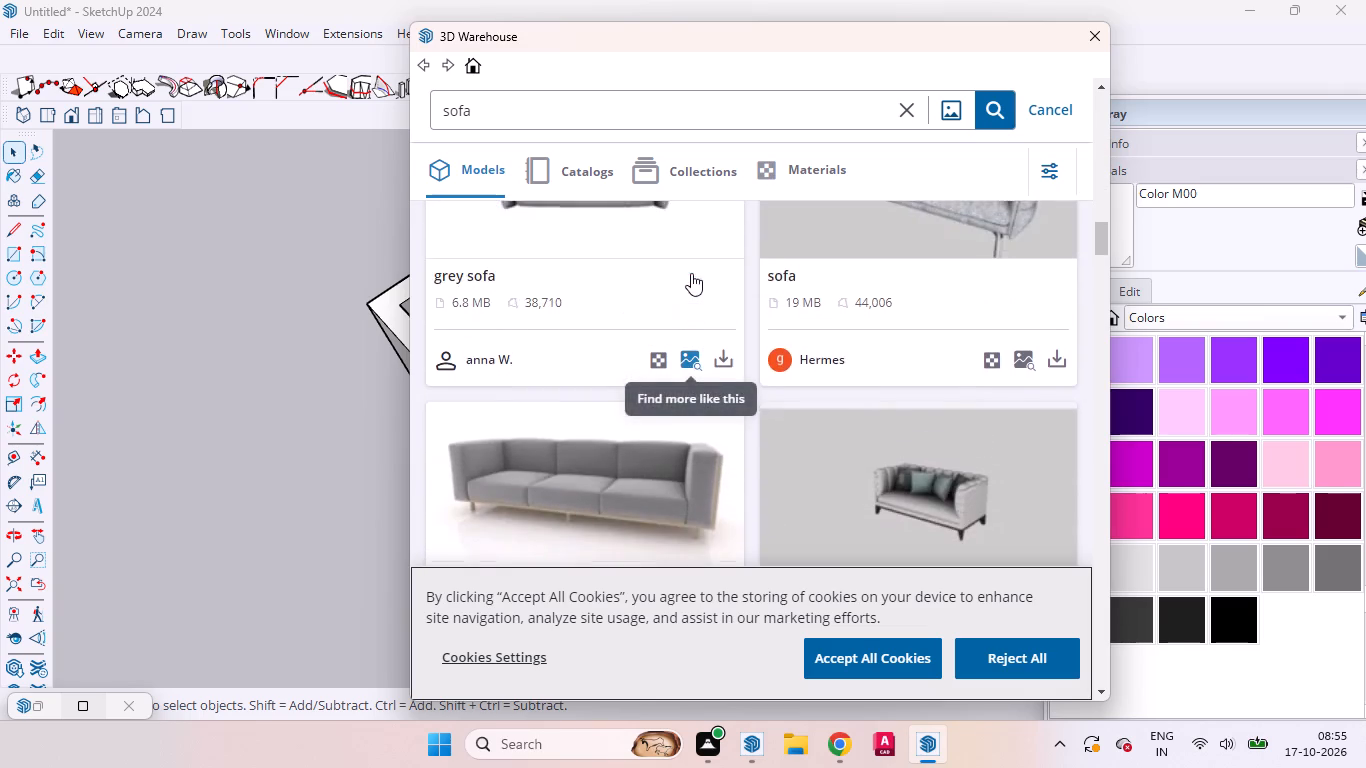
scroll(691, 273, down, 5)
scroll(691, 273, up, 1)
scroll(688, 270, down, 1)
scroll(688, 270, up, 1)
scroll(688, 270, down, 4)
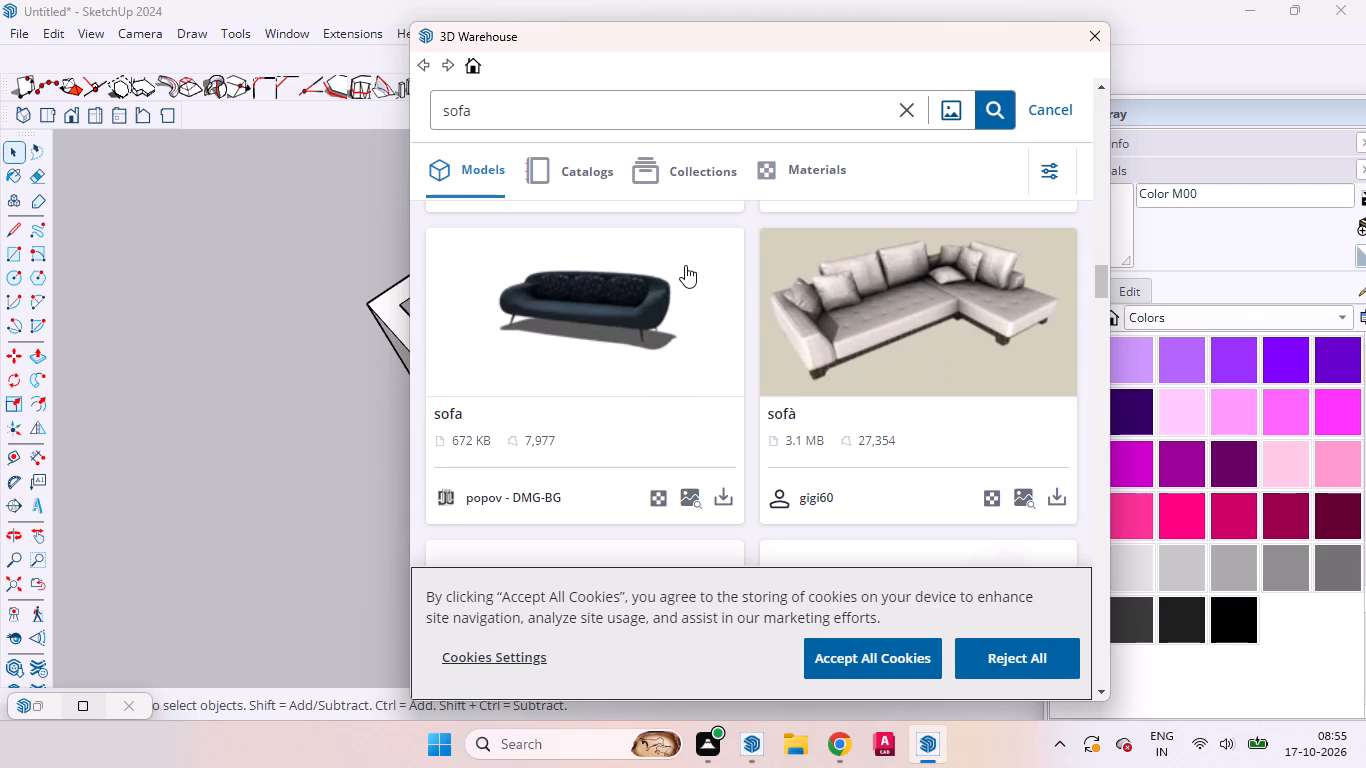
scroll(685, 265, down, 10)
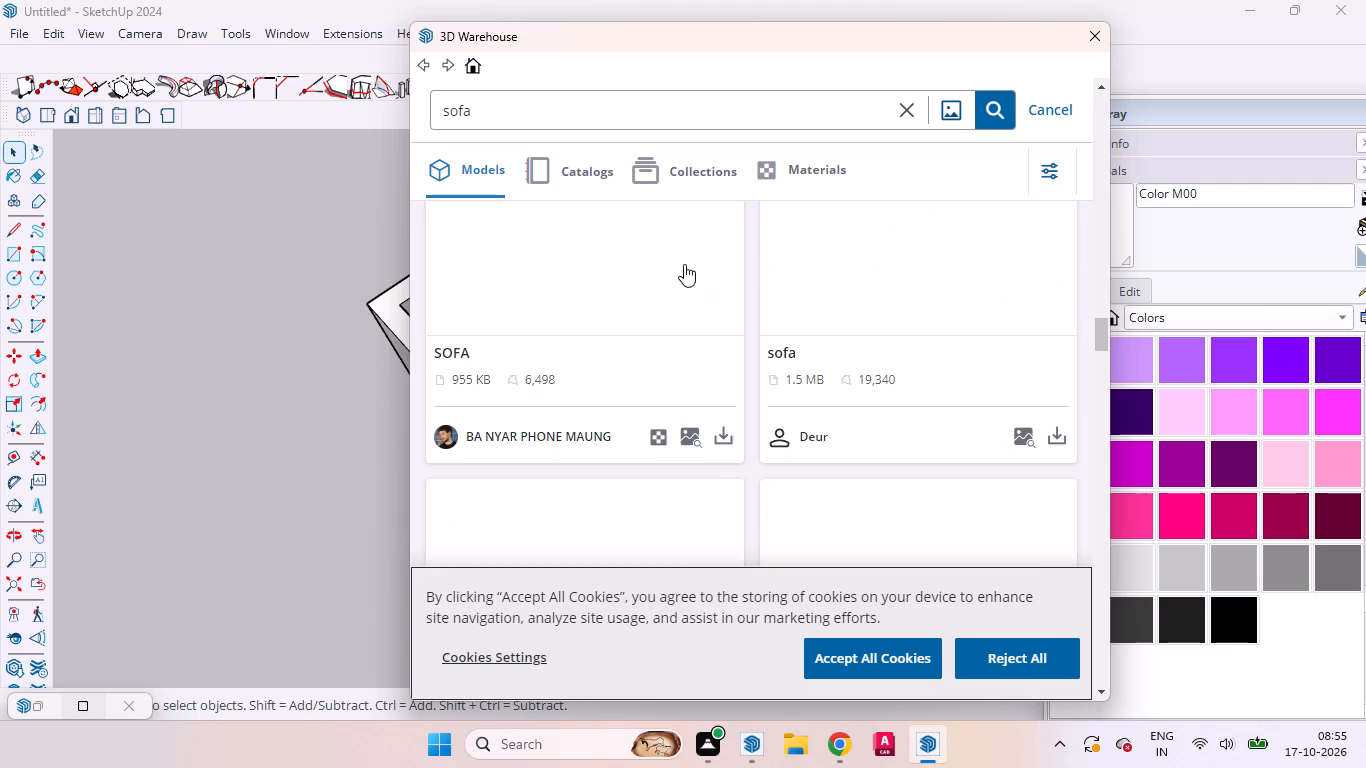
scroll(684, 264, down, 4)
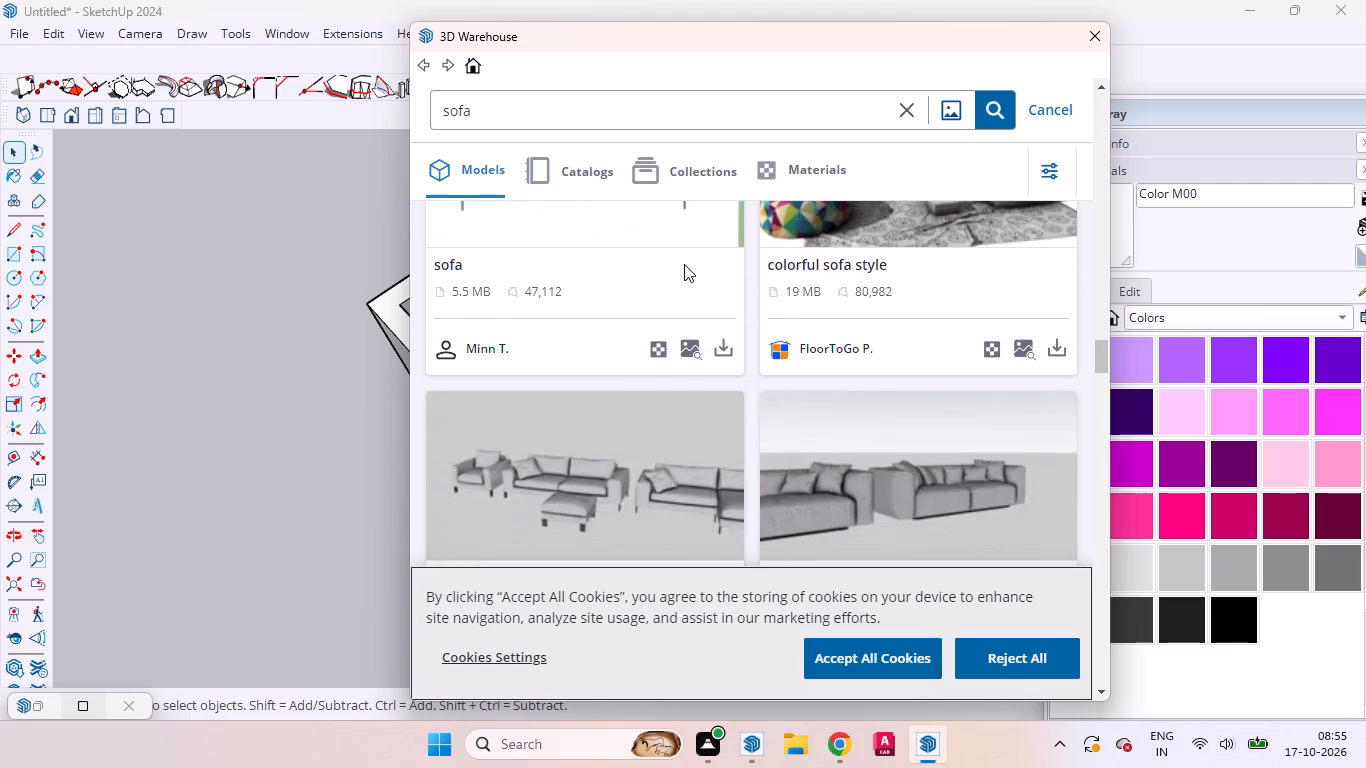
scroll(684, 264, down, 1)
scroll(684, 264, up, 4)
scroll(681, 264, down, 1)
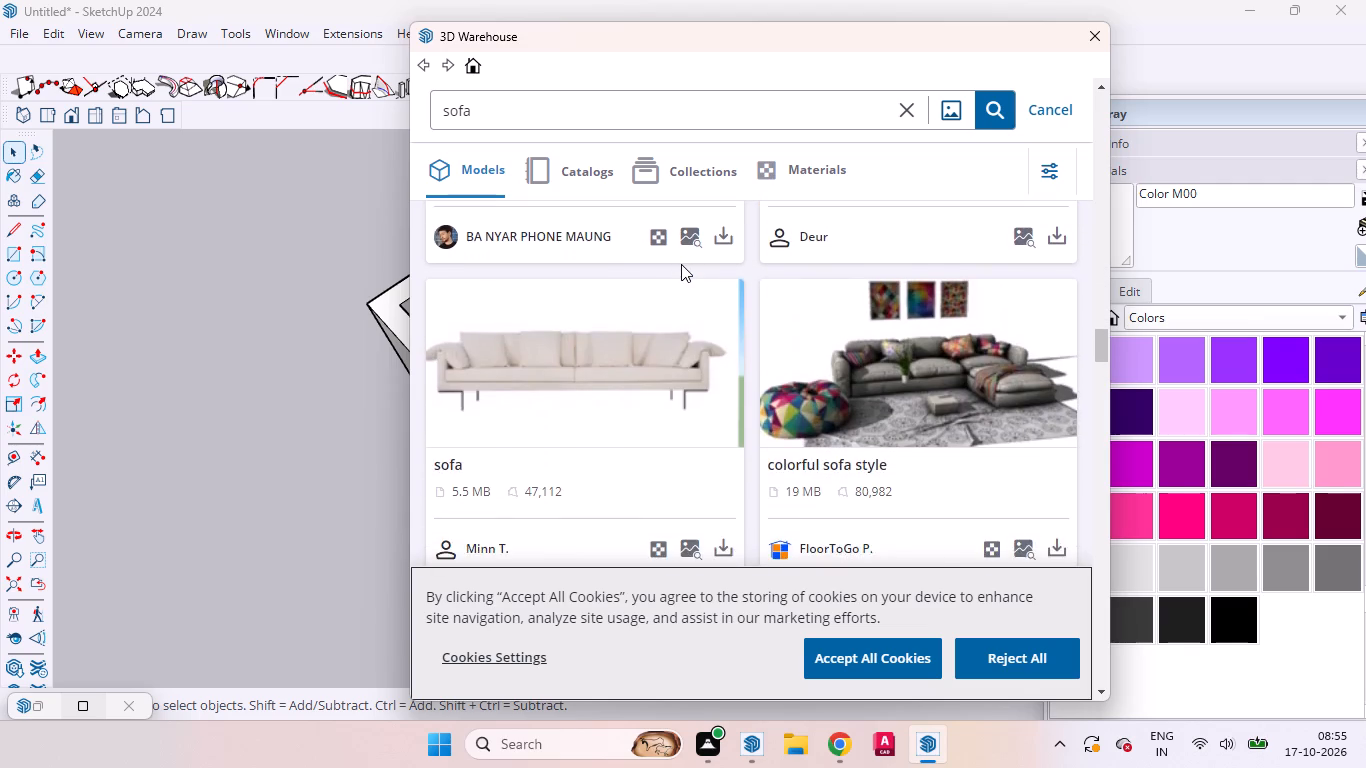
scroll(681, 264, down, 1)
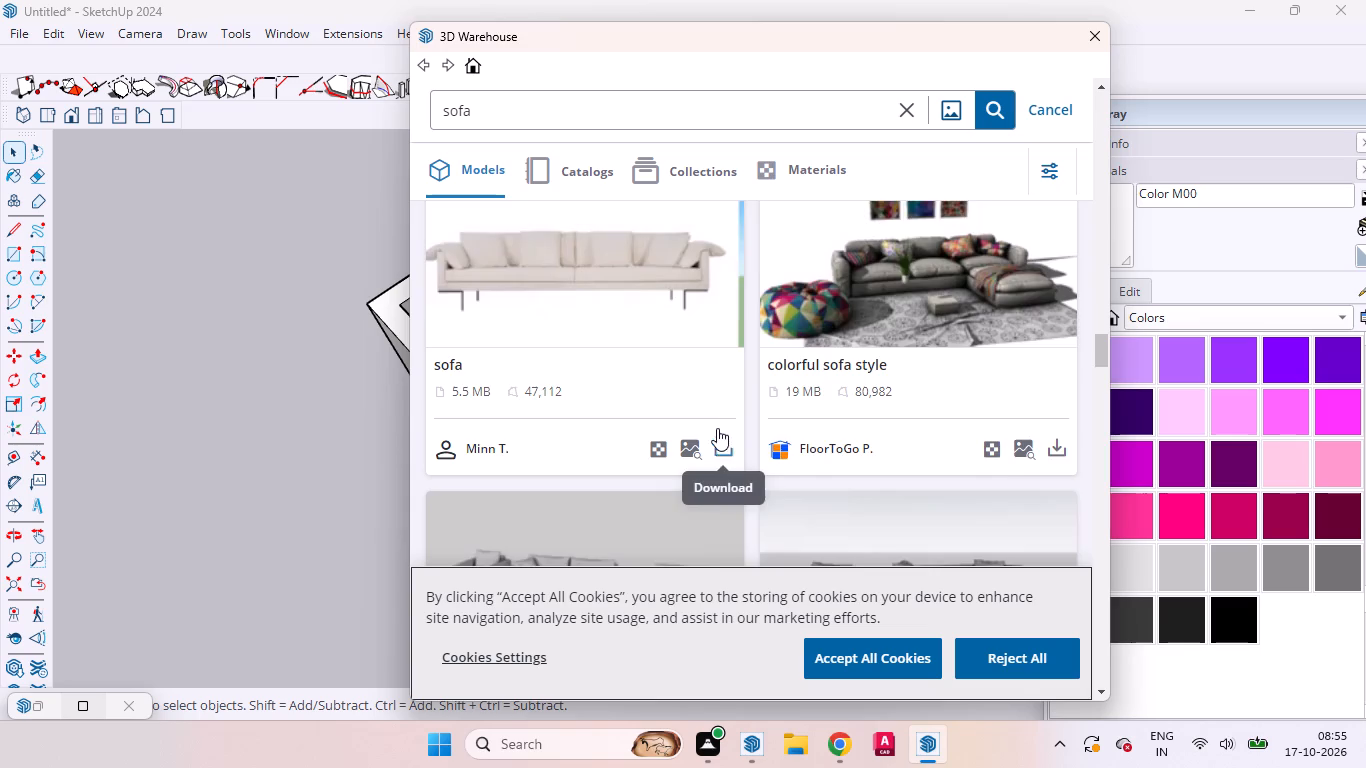
scroll(704, 401, down, 3)
scroll(699, 384, up, 2)
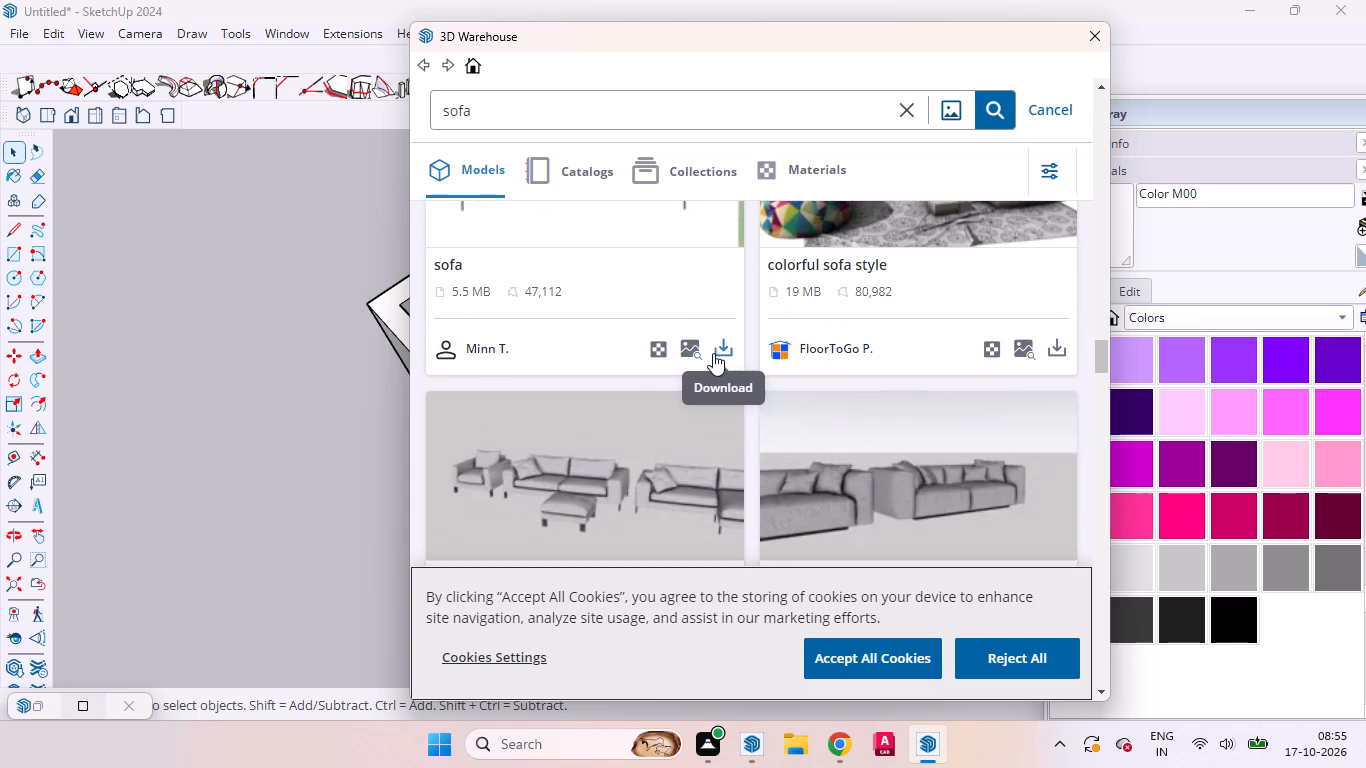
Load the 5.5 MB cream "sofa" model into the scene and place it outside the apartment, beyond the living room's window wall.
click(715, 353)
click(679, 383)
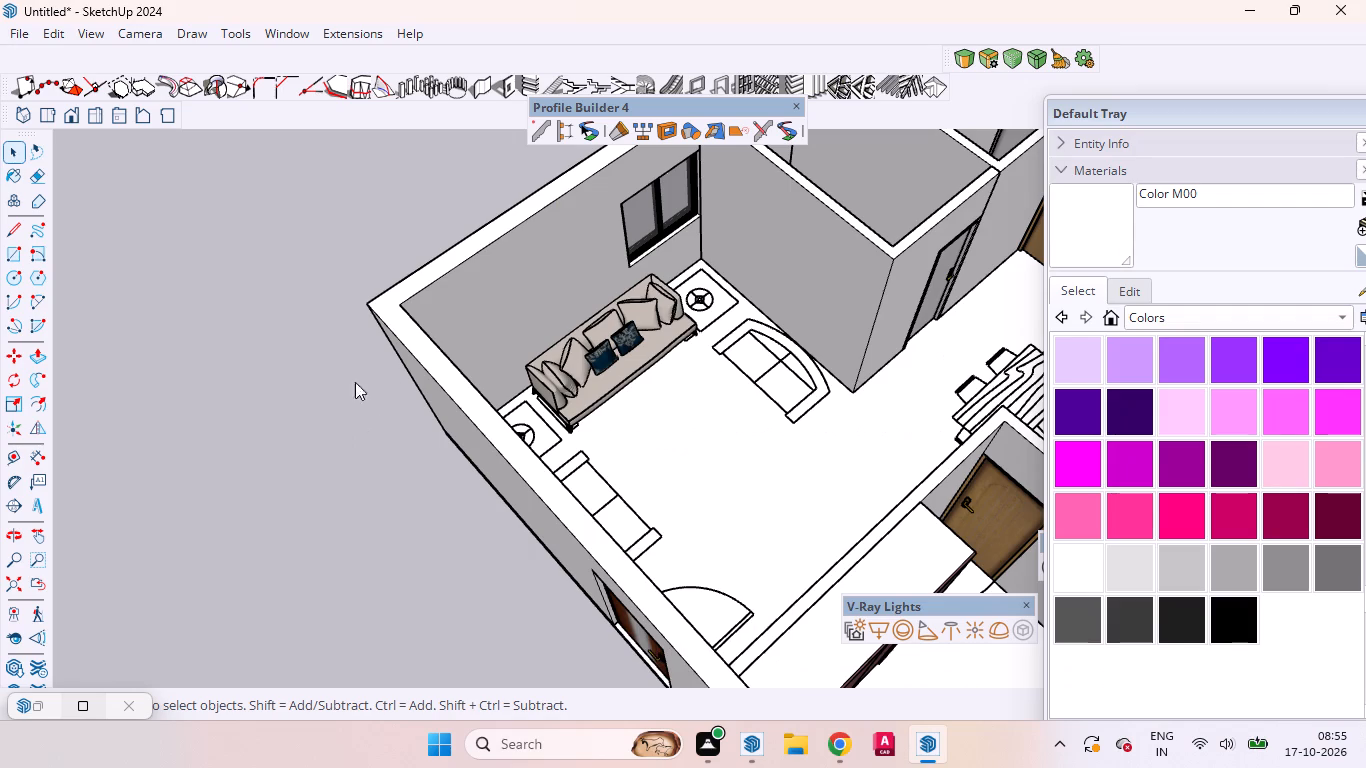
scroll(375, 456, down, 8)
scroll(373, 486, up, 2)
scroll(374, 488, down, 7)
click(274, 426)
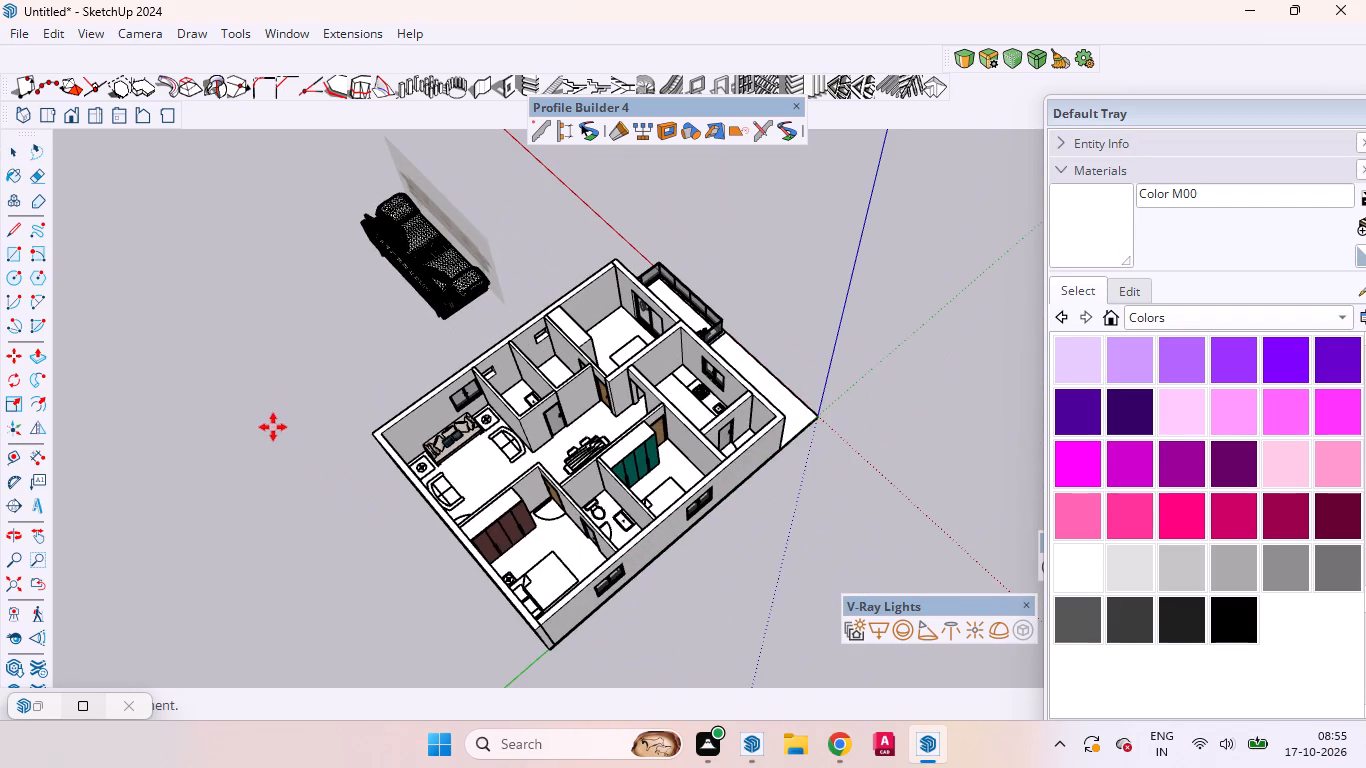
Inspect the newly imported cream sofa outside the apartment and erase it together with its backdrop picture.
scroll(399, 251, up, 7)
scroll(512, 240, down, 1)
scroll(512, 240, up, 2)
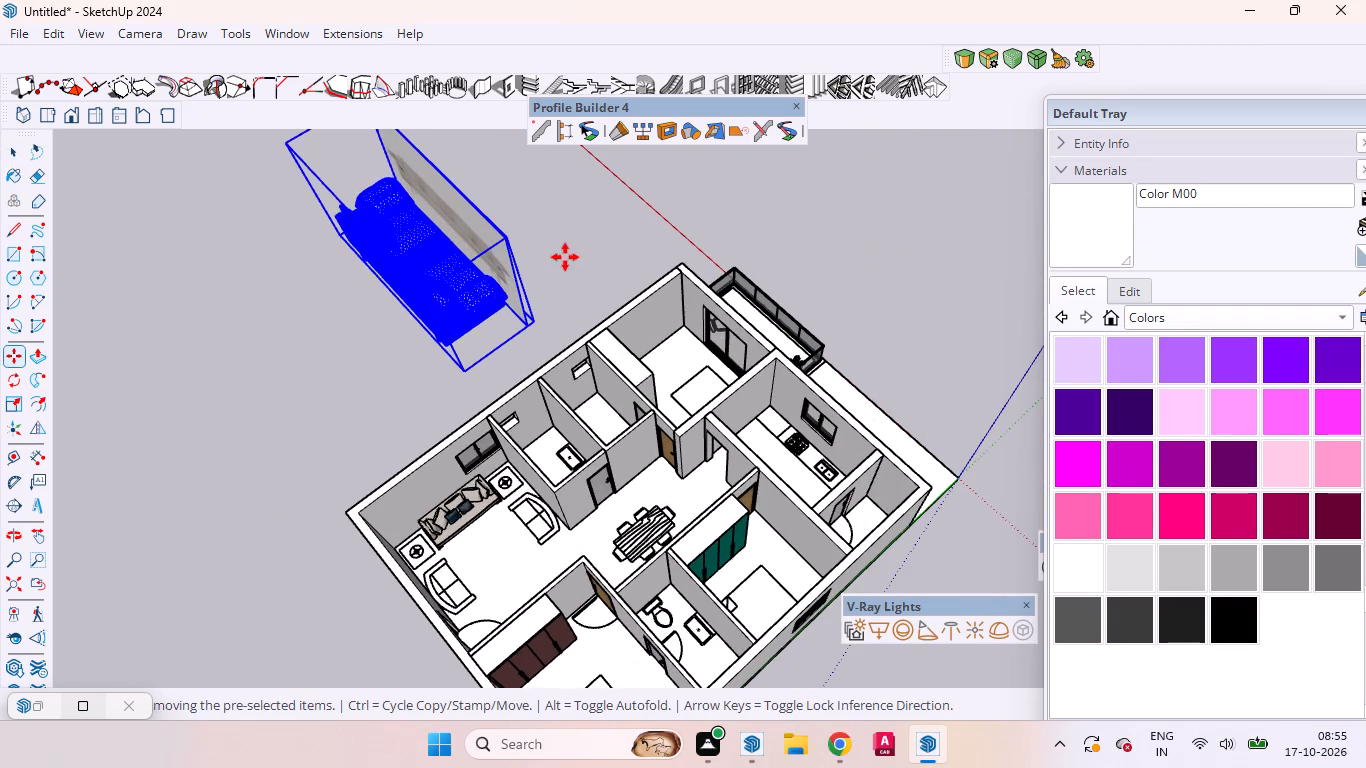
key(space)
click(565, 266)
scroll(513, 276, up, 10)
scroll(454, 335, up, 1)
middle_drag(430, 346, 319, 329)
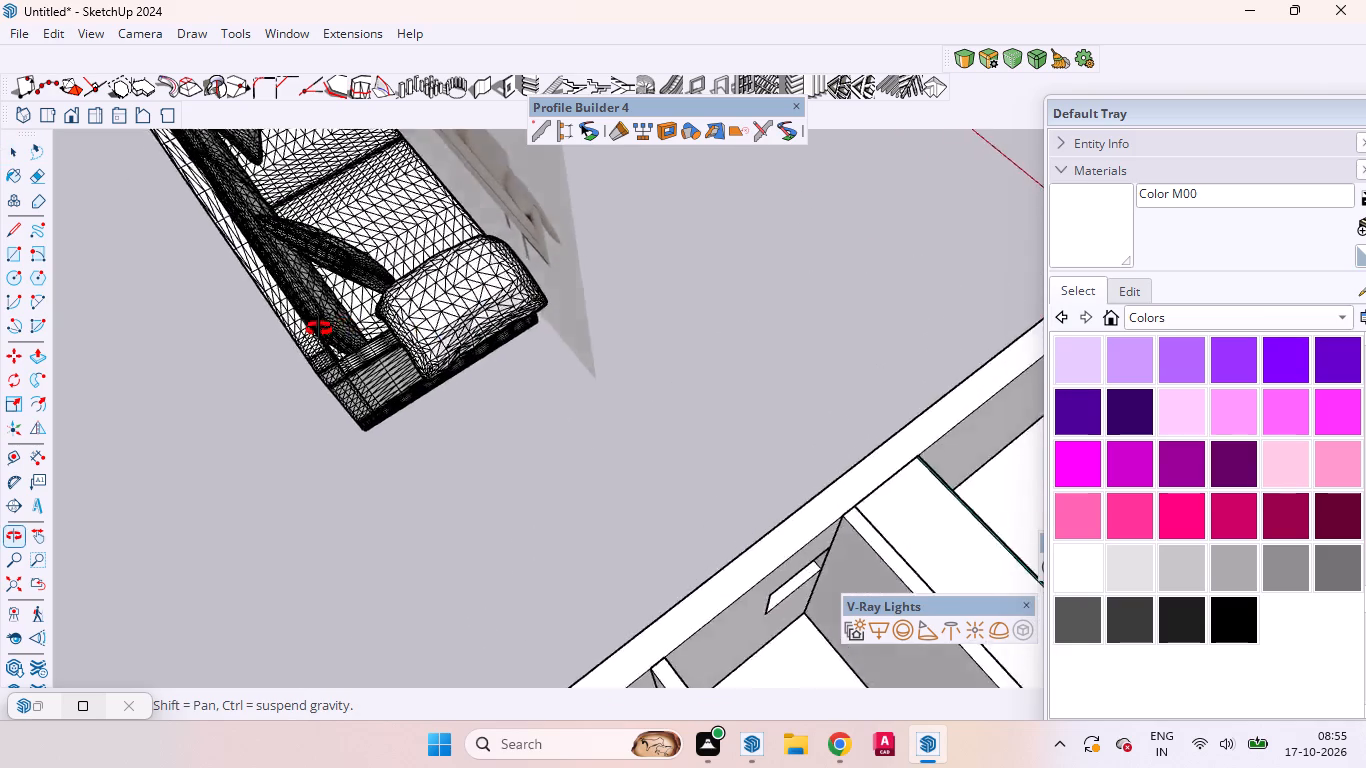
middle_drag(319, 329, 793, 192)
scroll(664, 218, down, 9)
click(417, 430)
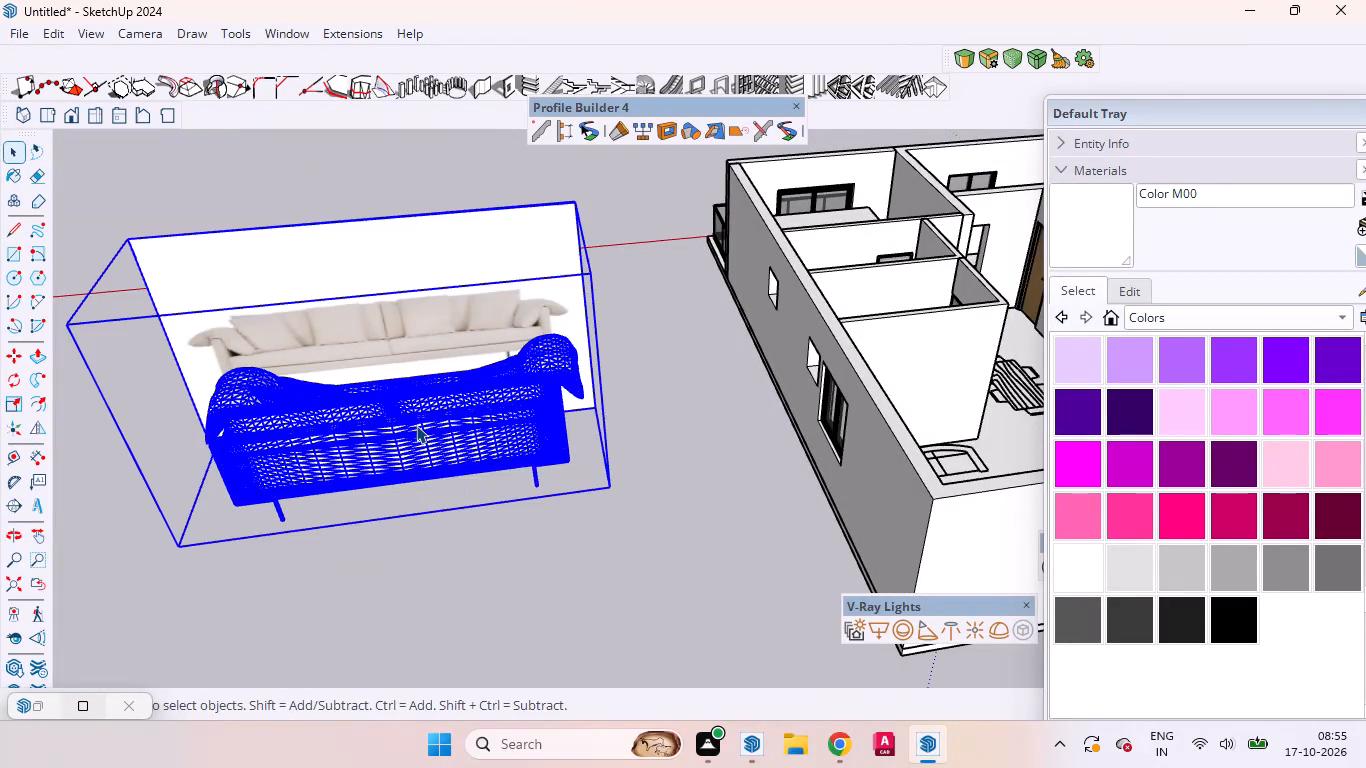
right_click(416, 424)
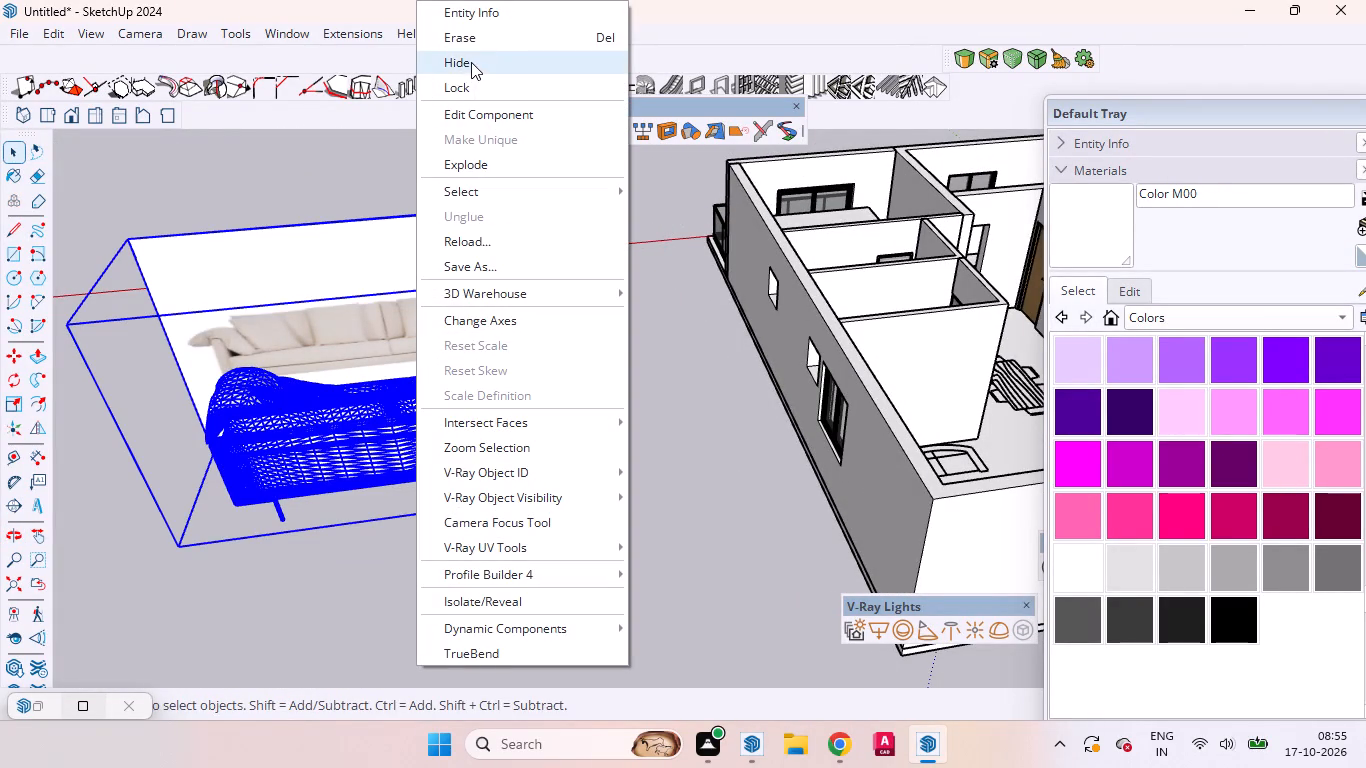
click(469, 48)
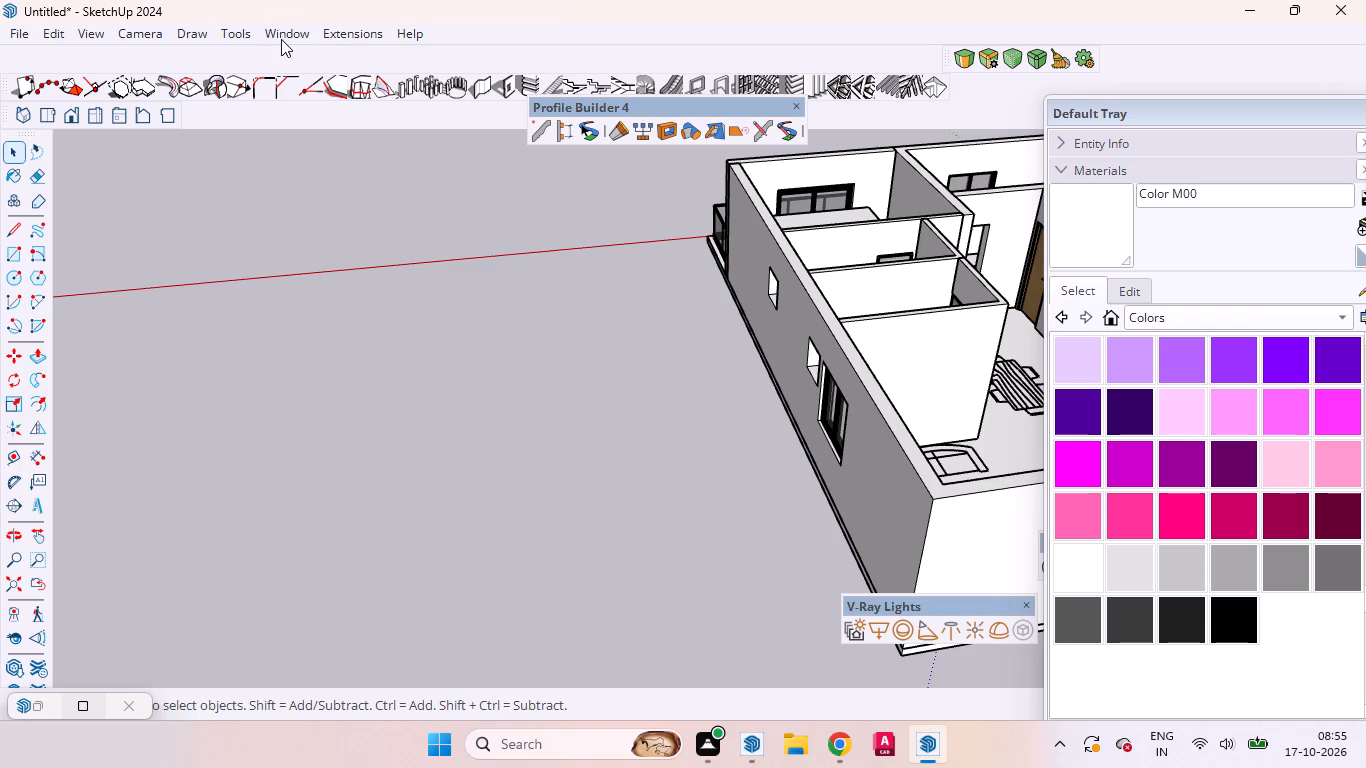
Browse the sofa models in 3D Warehouse for a second sofa for the living room and close the library.
click(281, 39)
click(330, 196)
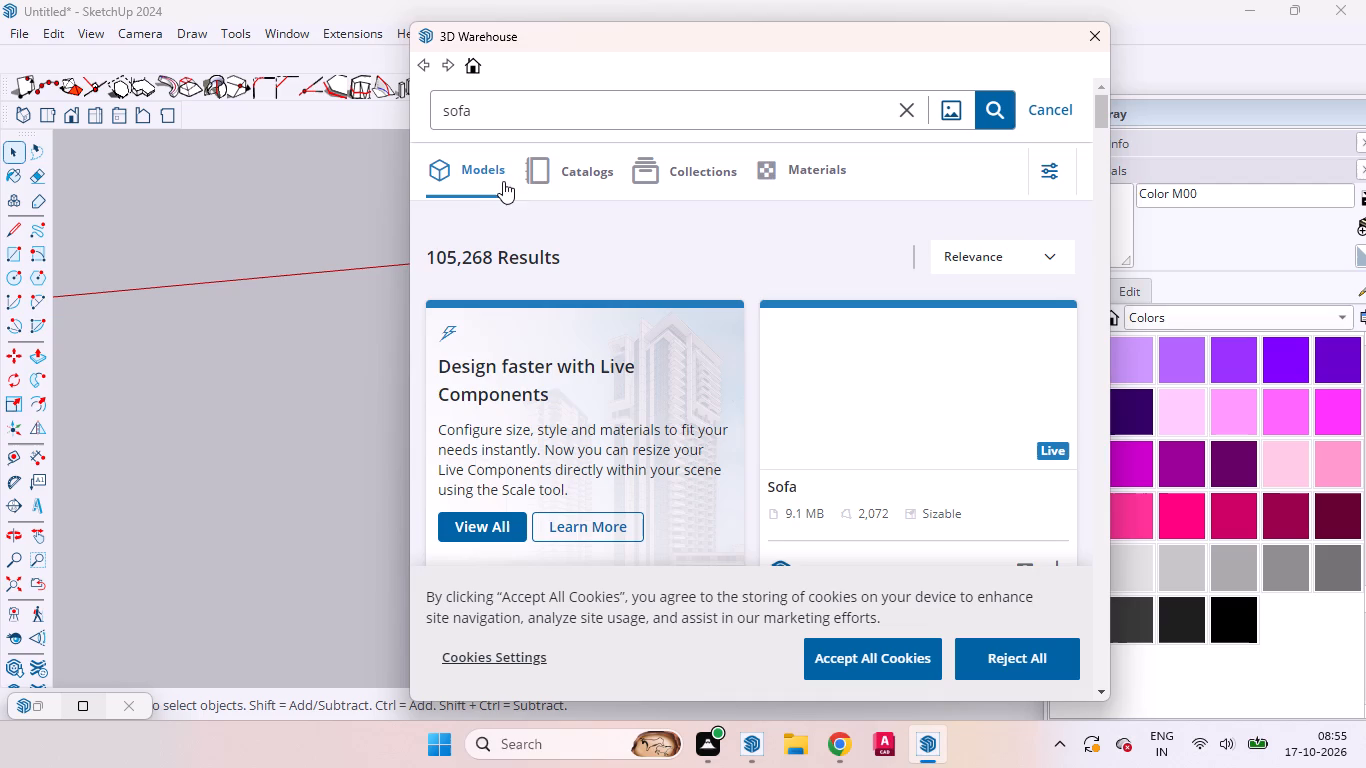
scroll(572, 198, down, 13)
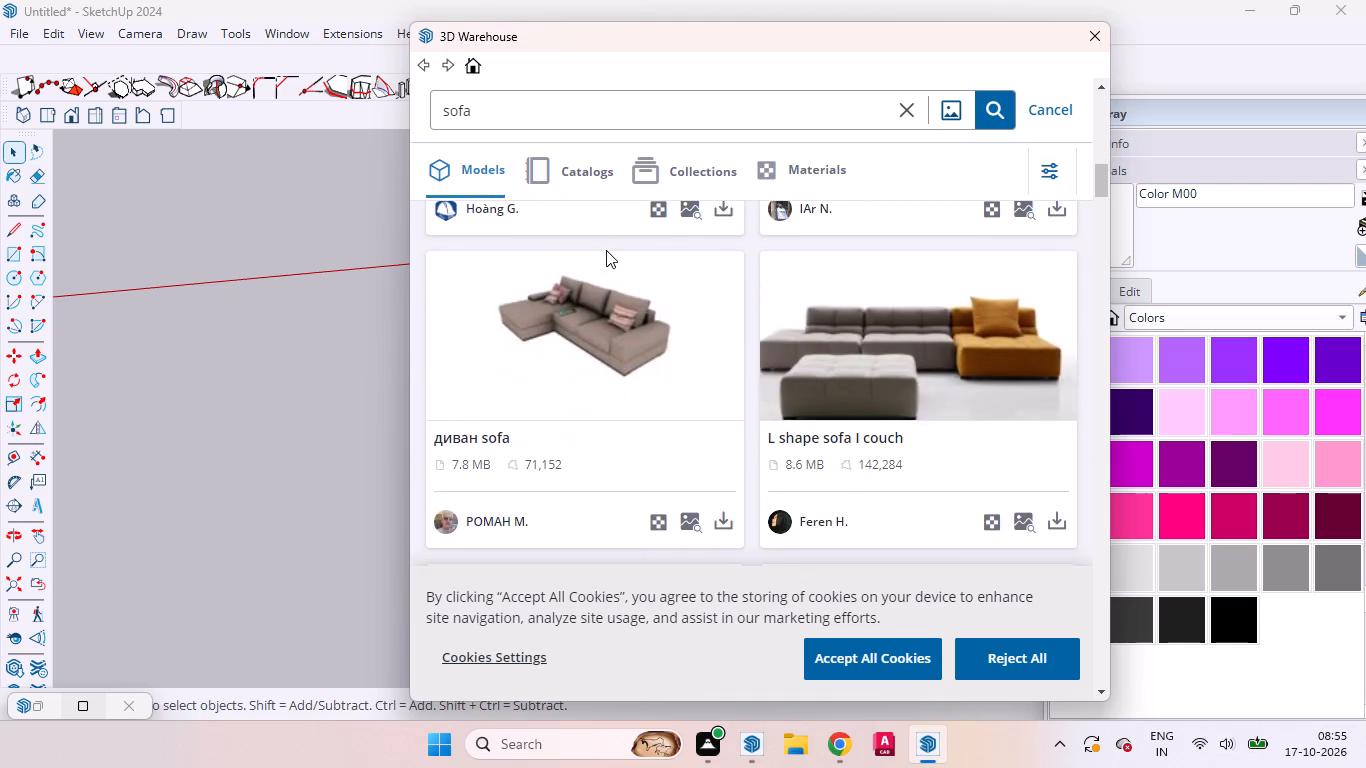
scroll(606, 255, down, 5)
scroll(605, 266, up, 1)
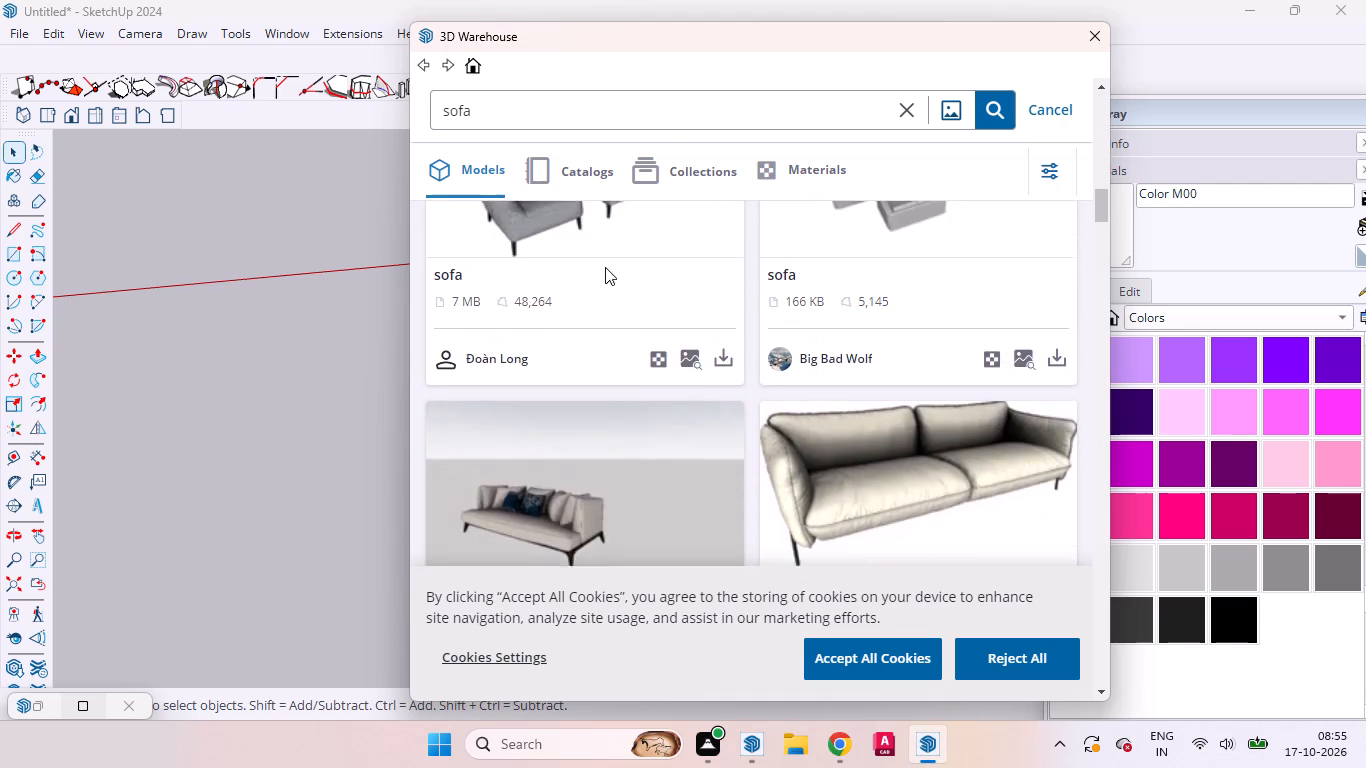
scroll(605, 267, up, 1)
scroll(605, 267, down, 1)
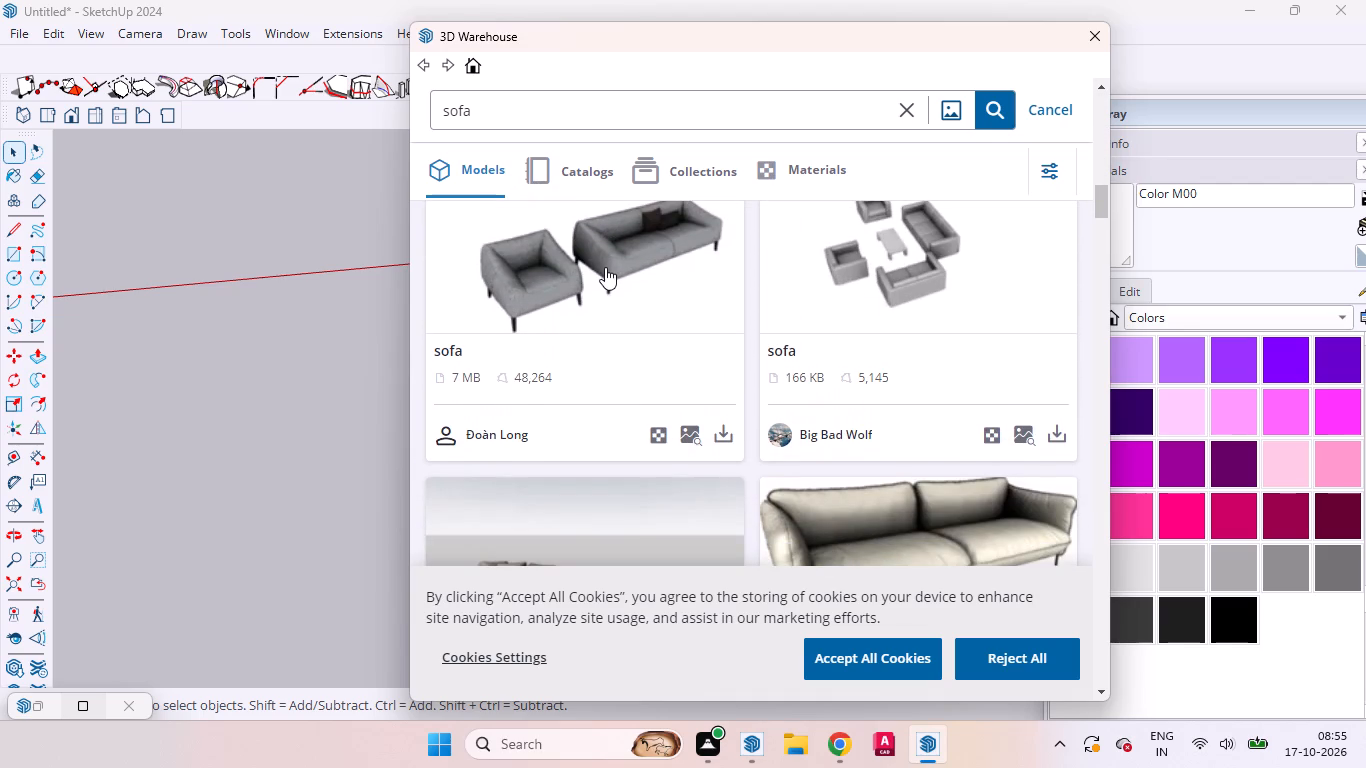
scroll(605, 267, down, 2)
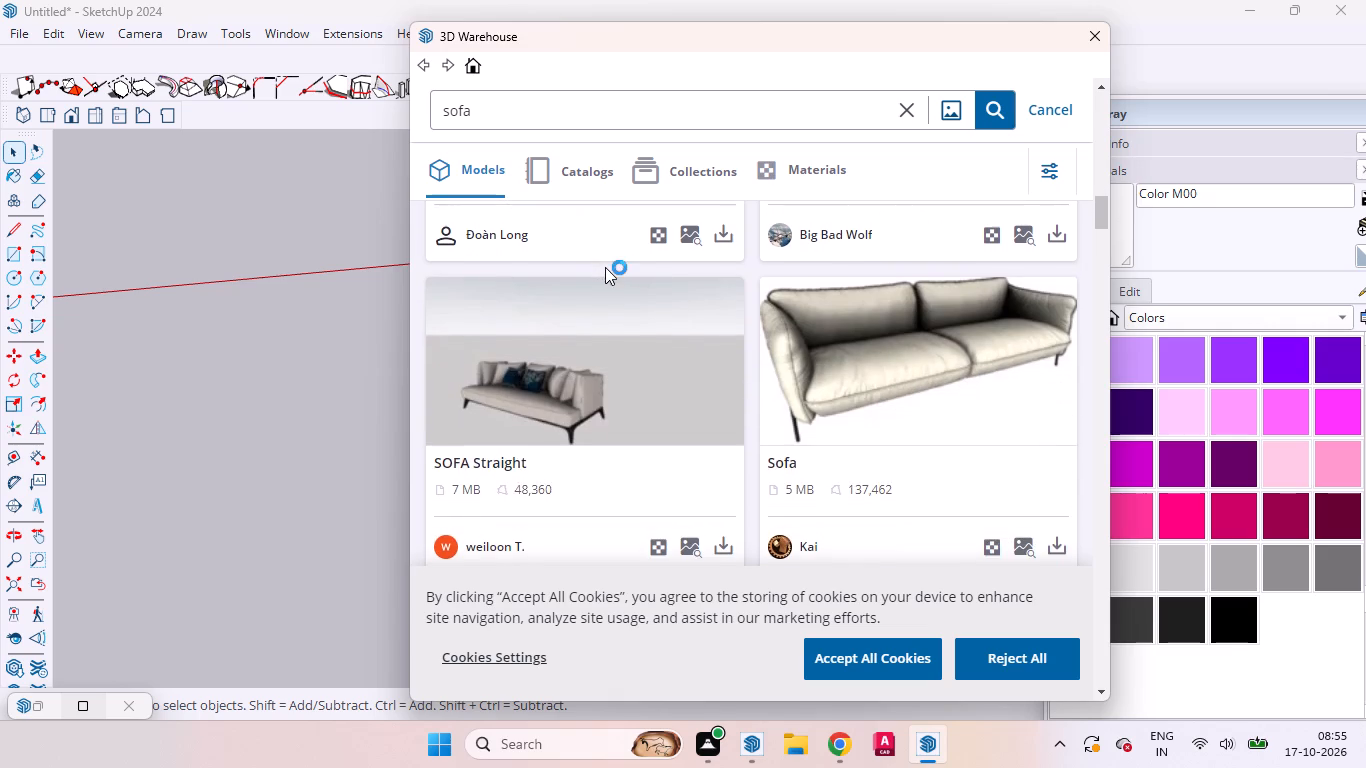
scroll(605, 267, down, 1)
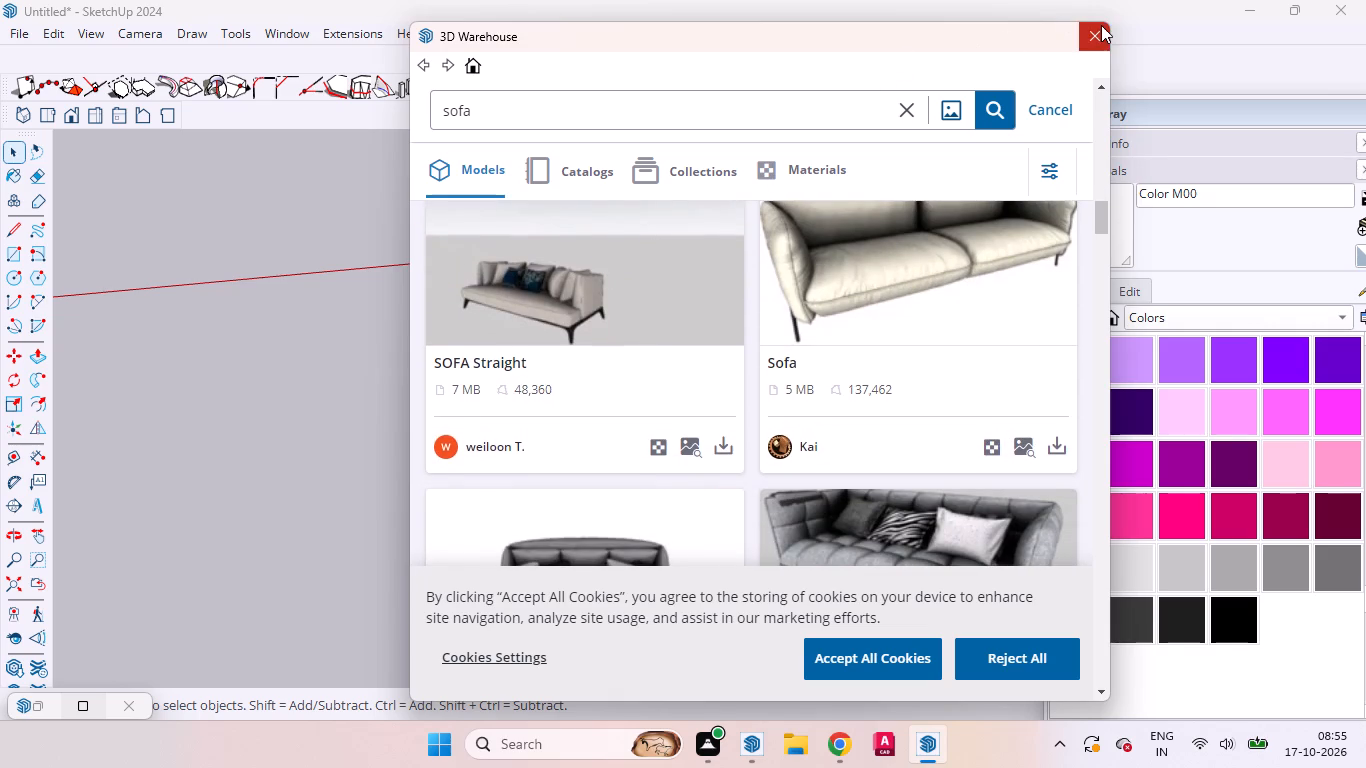
click(1101, 25)
Copy the window-wall sofa a short distance out into the middle of the living room.
scroll(667, 337, down, 5)
middle_drag(606, 285, 818, 561)
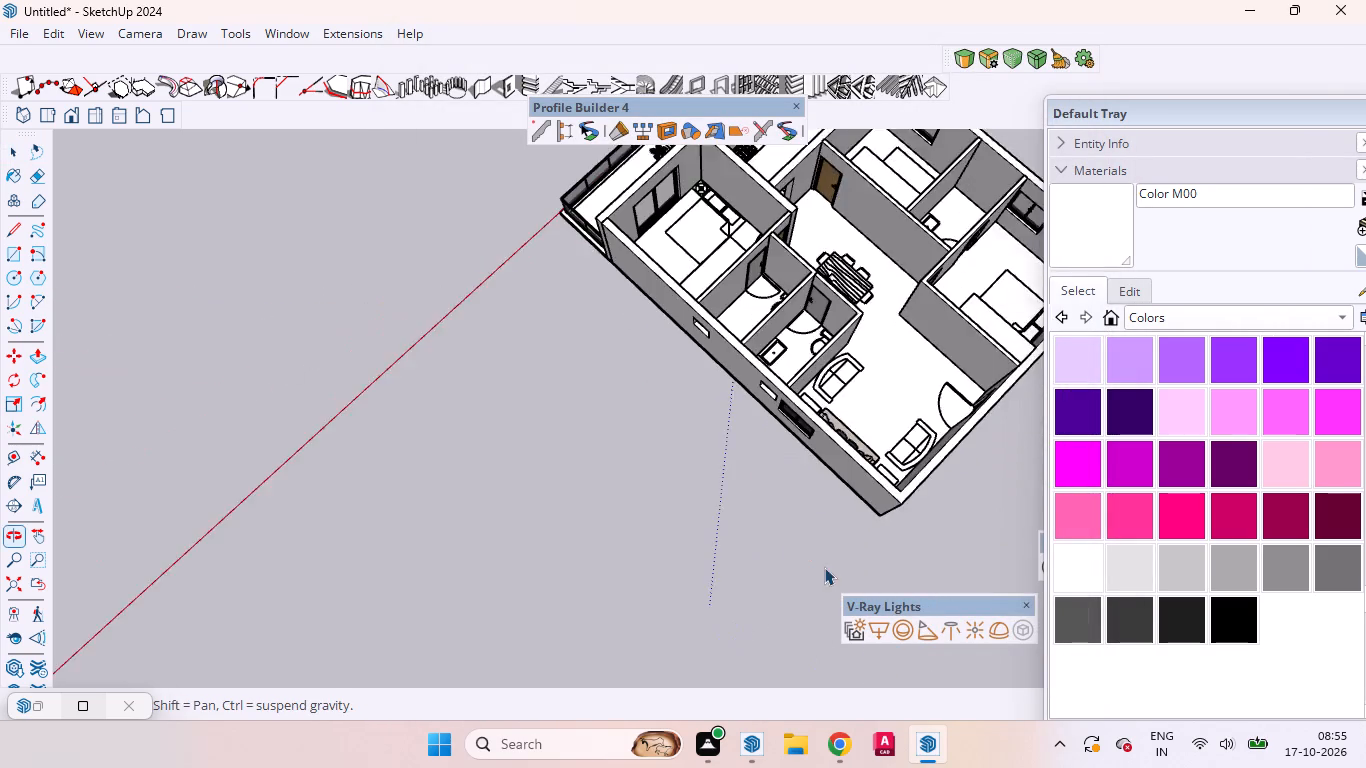
scroll(828, 548, up, 1)
scroll(660, 503, down, 5)
scroll(822, 431, up, 11)
scroll(768, 491, up, 1)
middle_drag(767, 492, 743, 490)
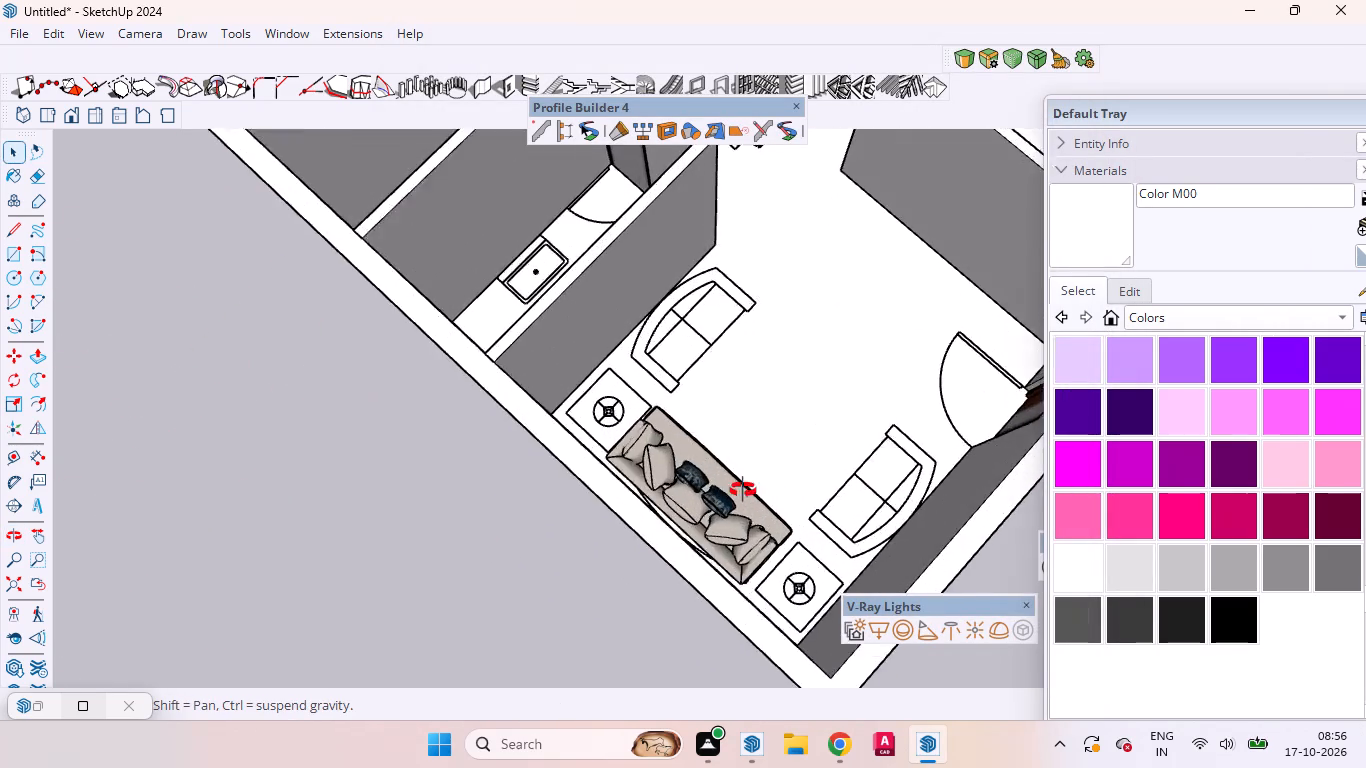
middle_drag(743, 490, 139, 403)
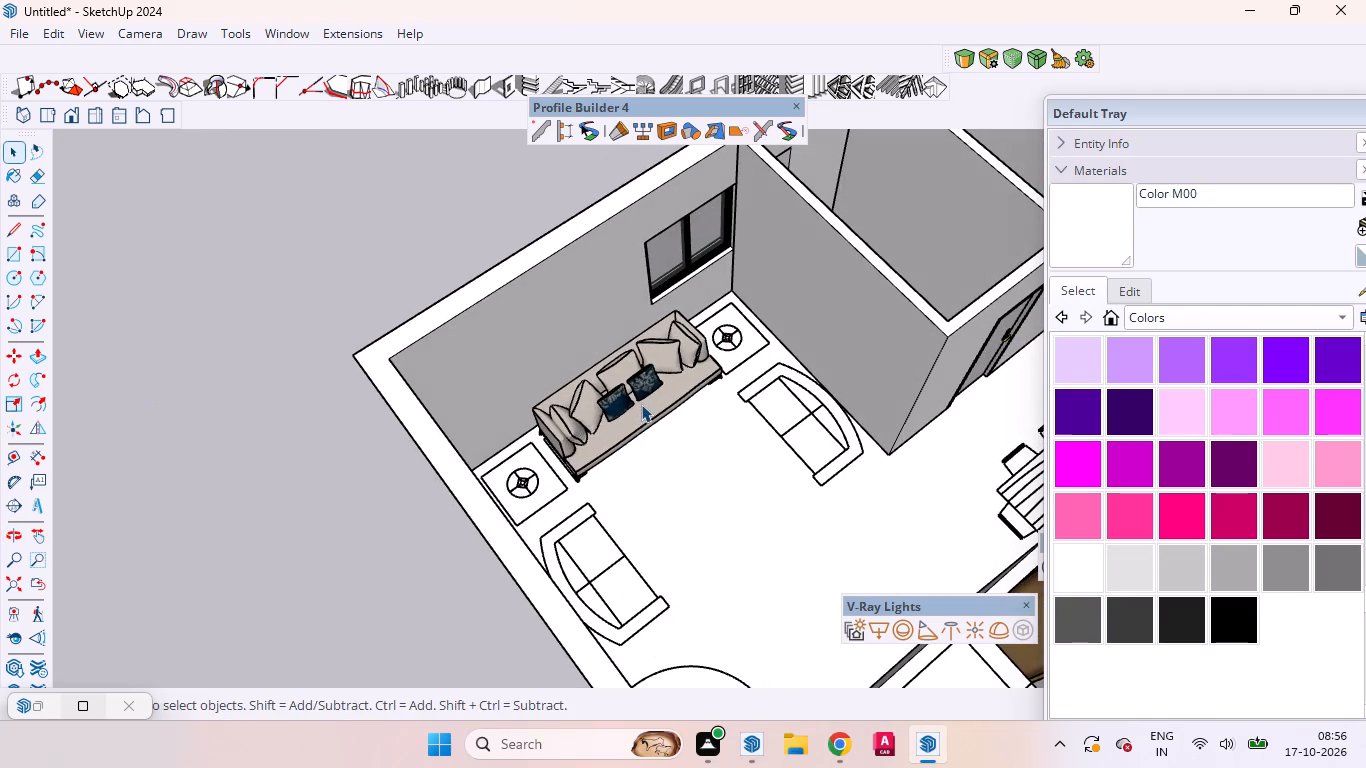
click(655, 410)
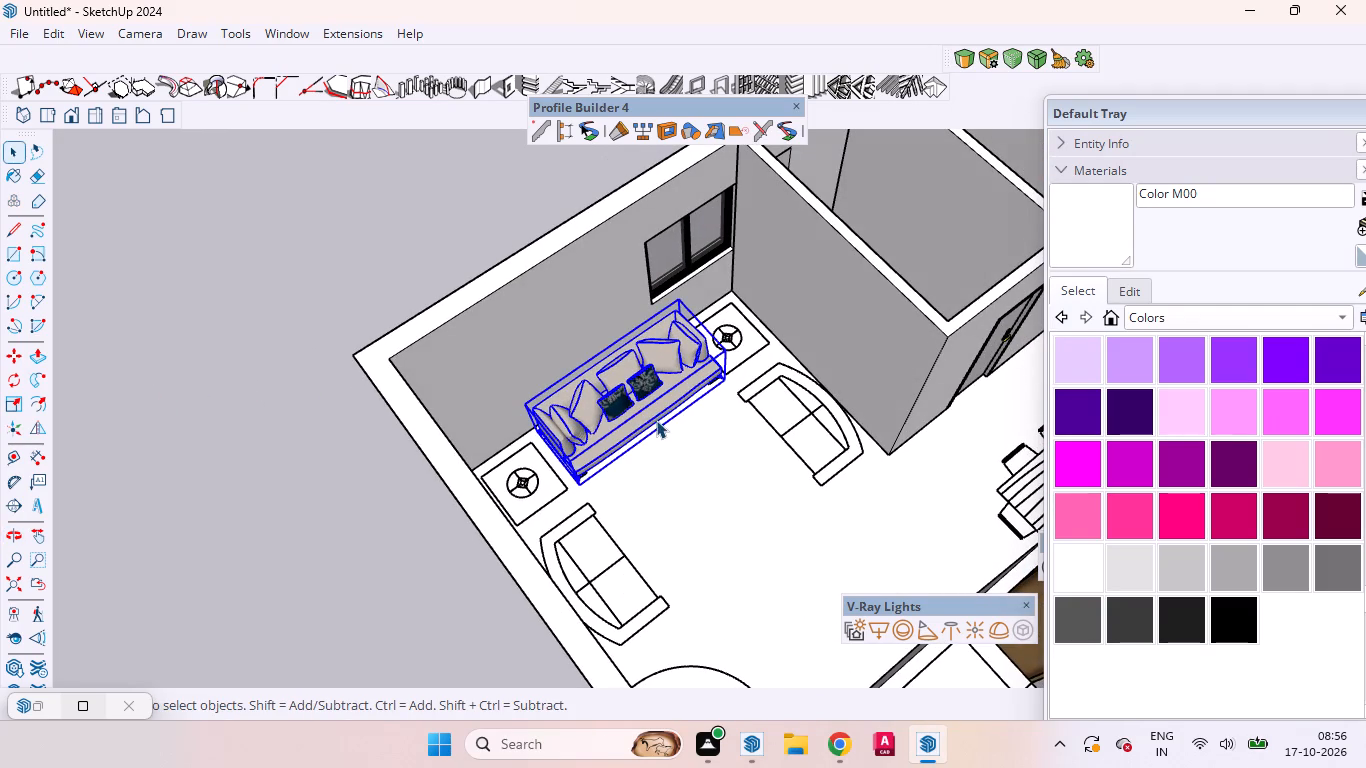
key(m)
click(663, 439)
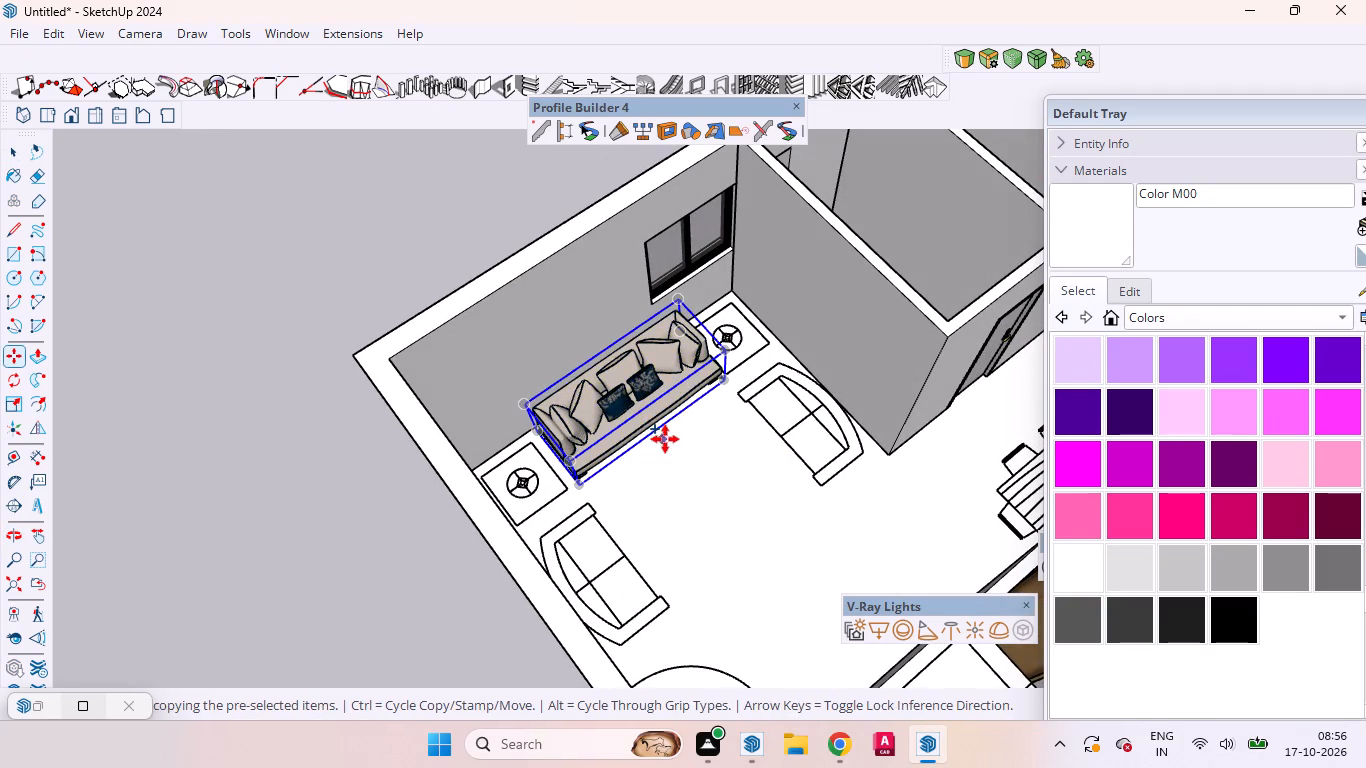
click(739, 515)
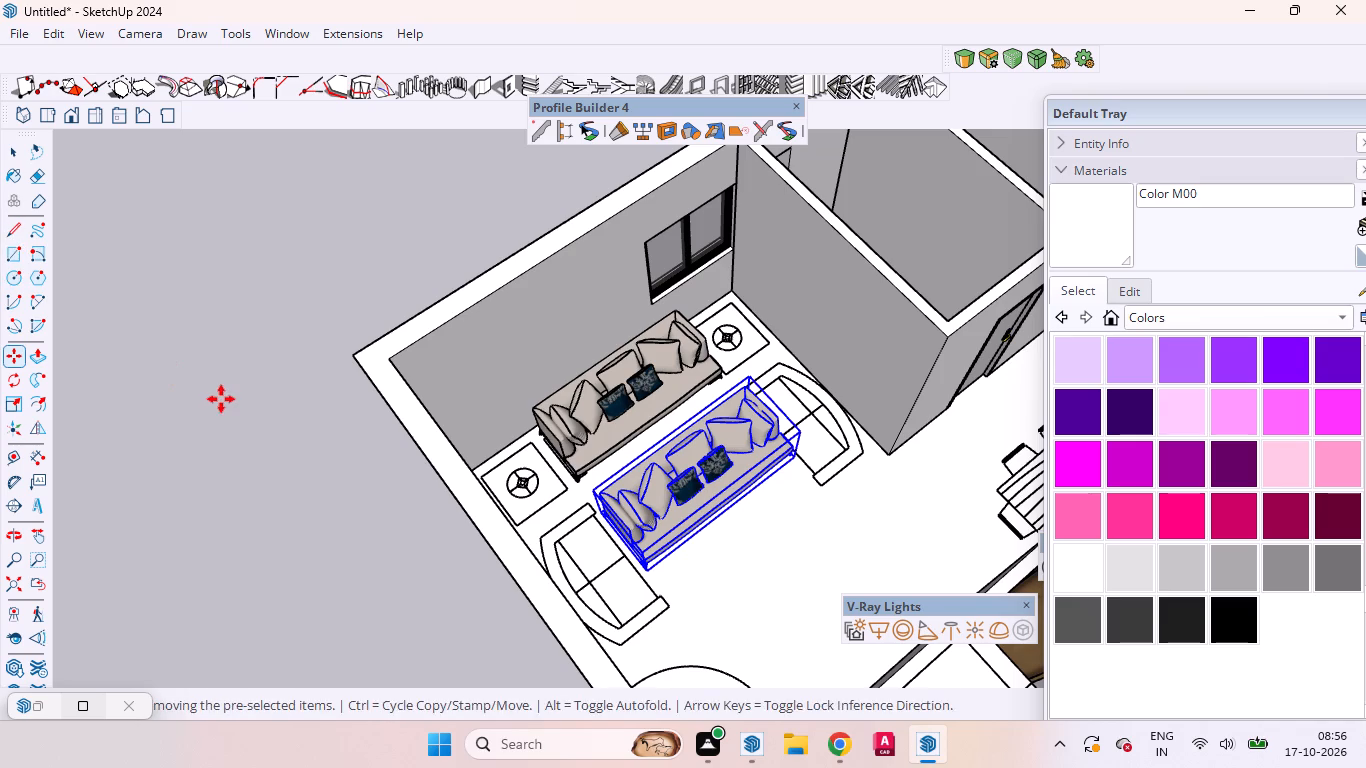
Rotate the copied sofa 90° on the floor plane so it stands perpendicular to the window-wall sofa.
key(q)
click(858, 544)
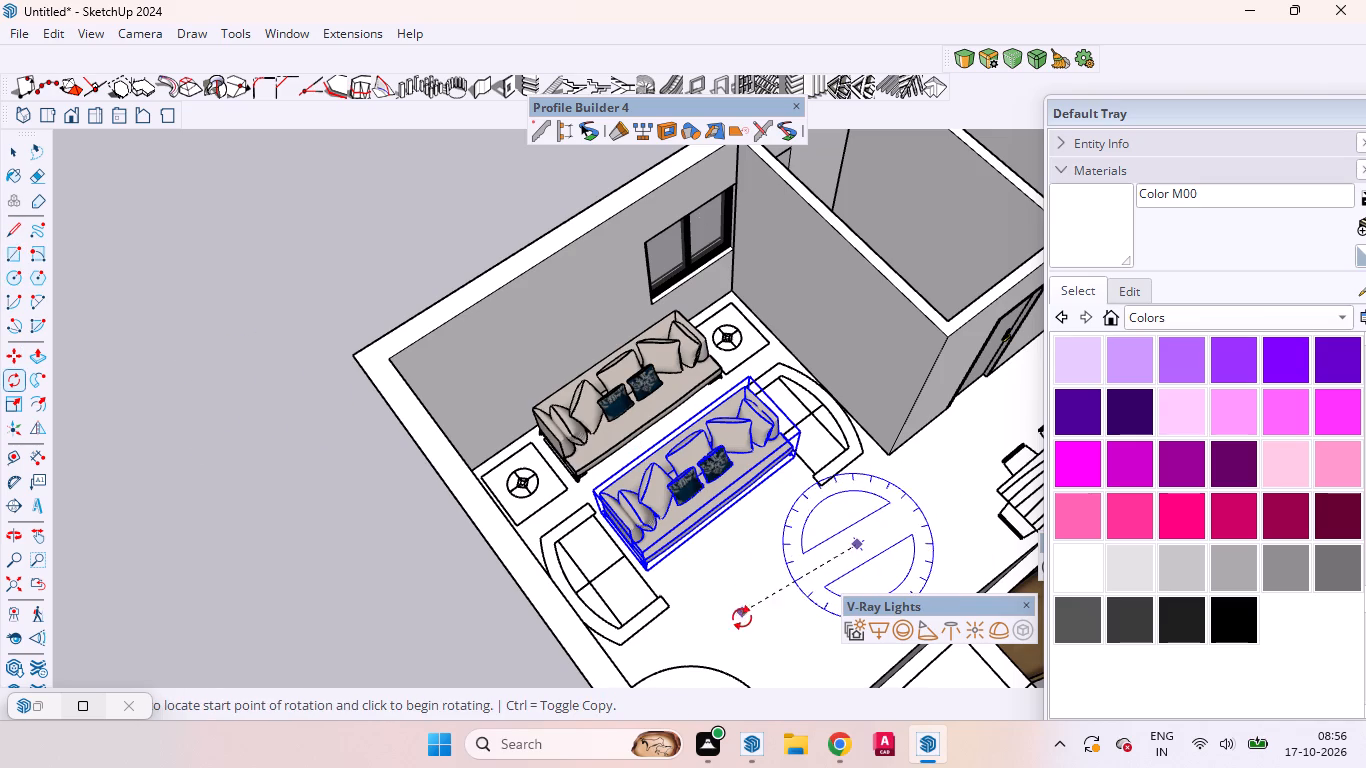
click(739, 642)
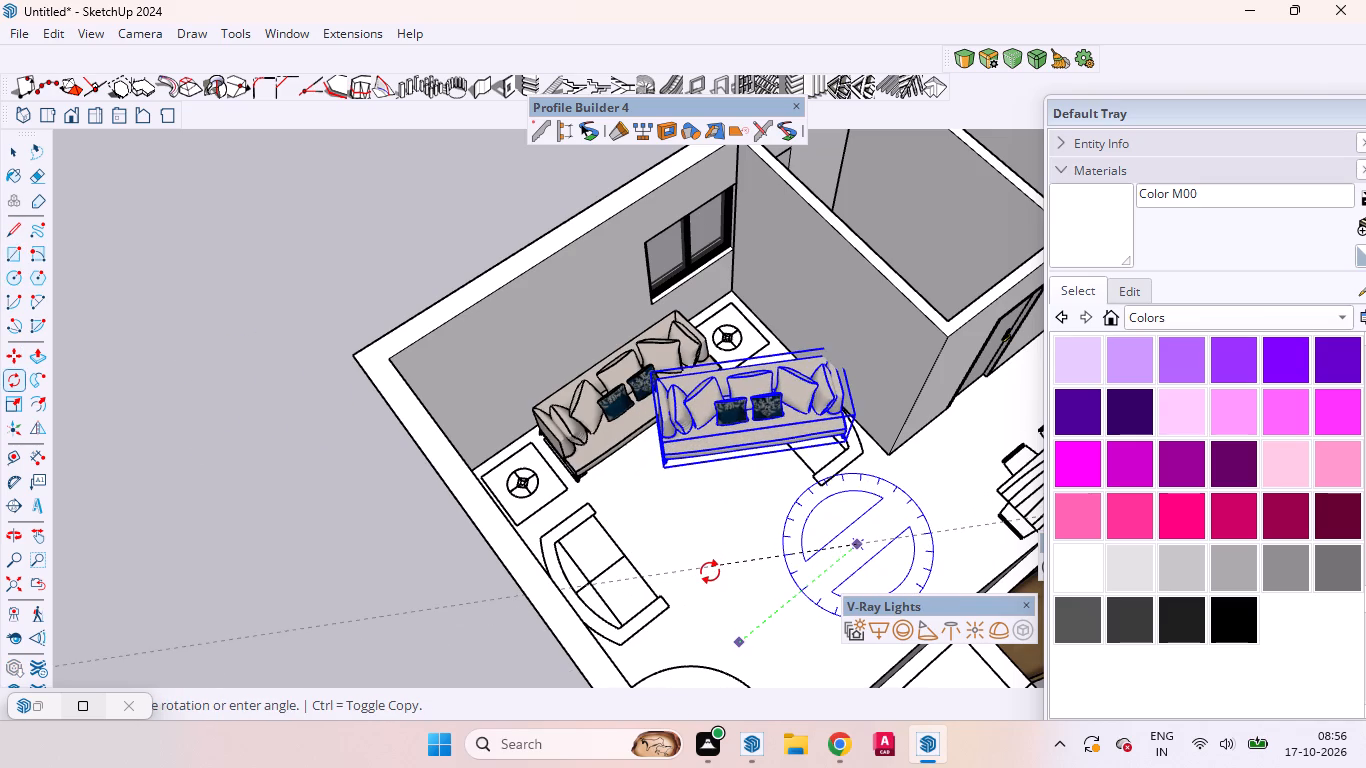
key(9)
key(0)
key(Return)
key(space)
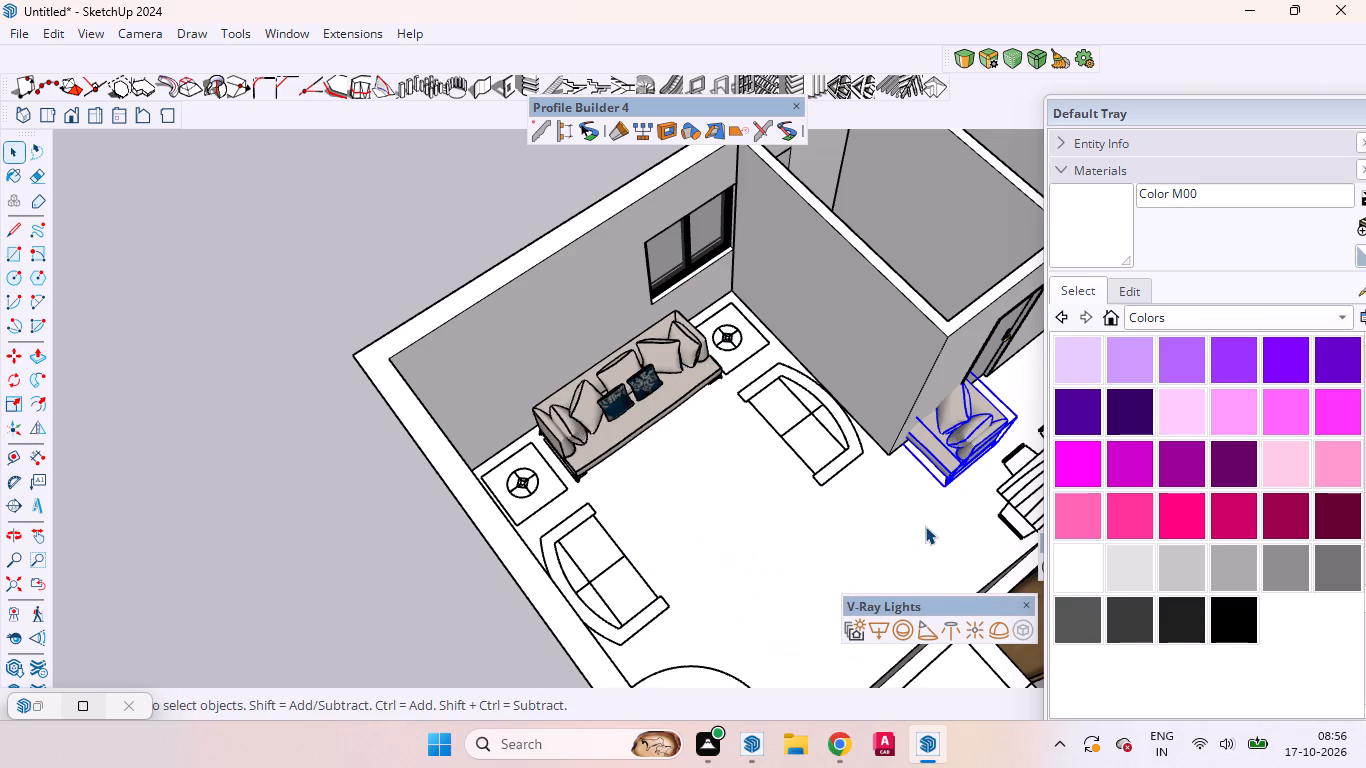
Move the rotated sofa over the loveseat outline along the partition wall, beside the corner side table, and fine-tune its position.
key(m)
click(946, 494)
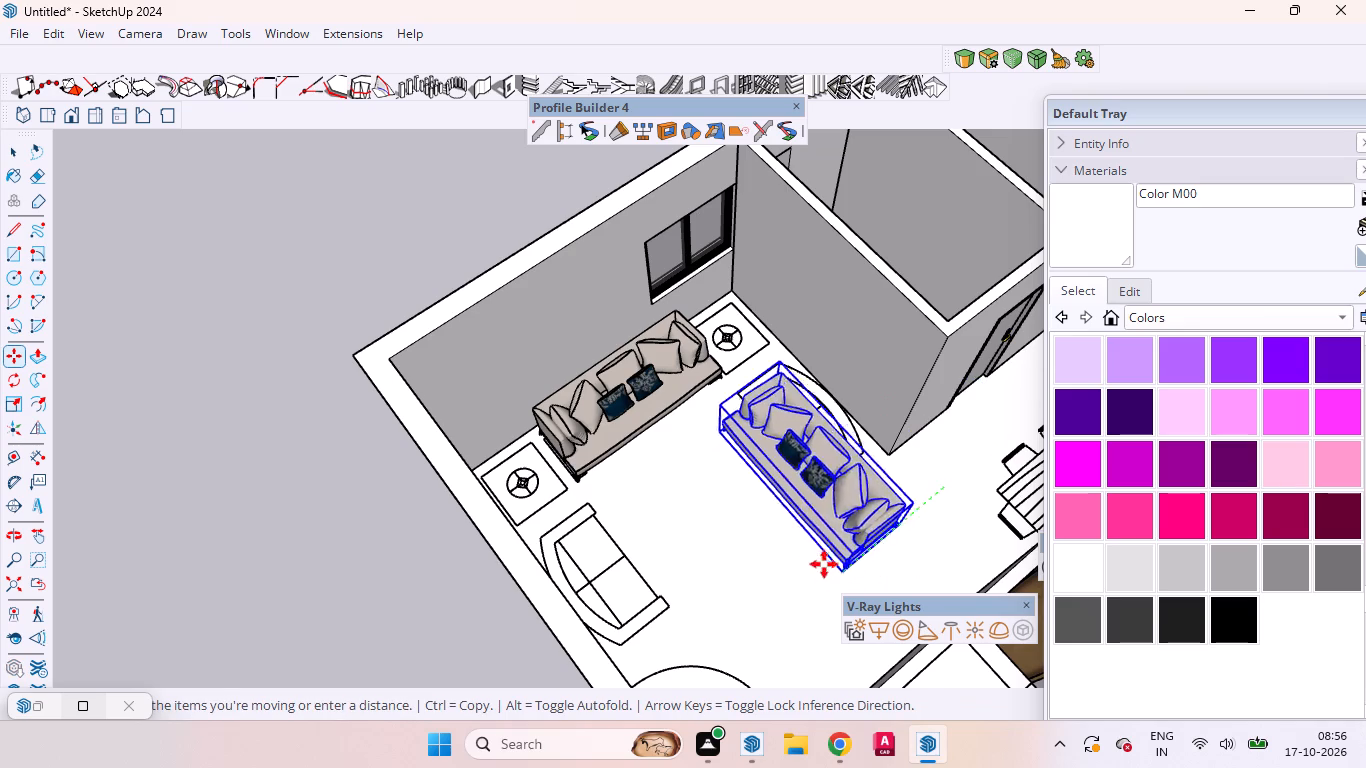
click(830, 523)
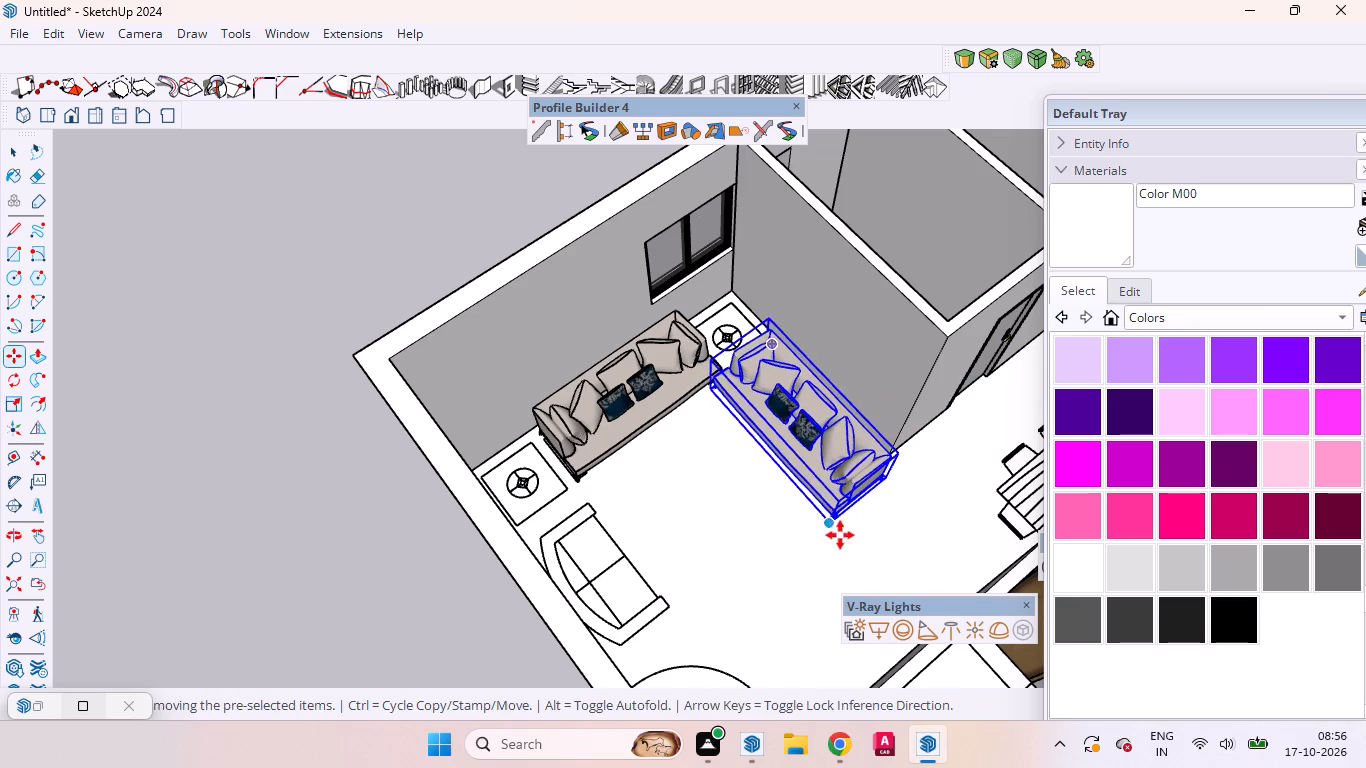
scroll(840, 535, up, 5)
scroll(840, 535, down, 1)
scroll(840, 533, up, 6)
scroll(837, 519, down, 3)
scroll(837, 519, up, 8)
middle_drag(838, 571, 748, 328)
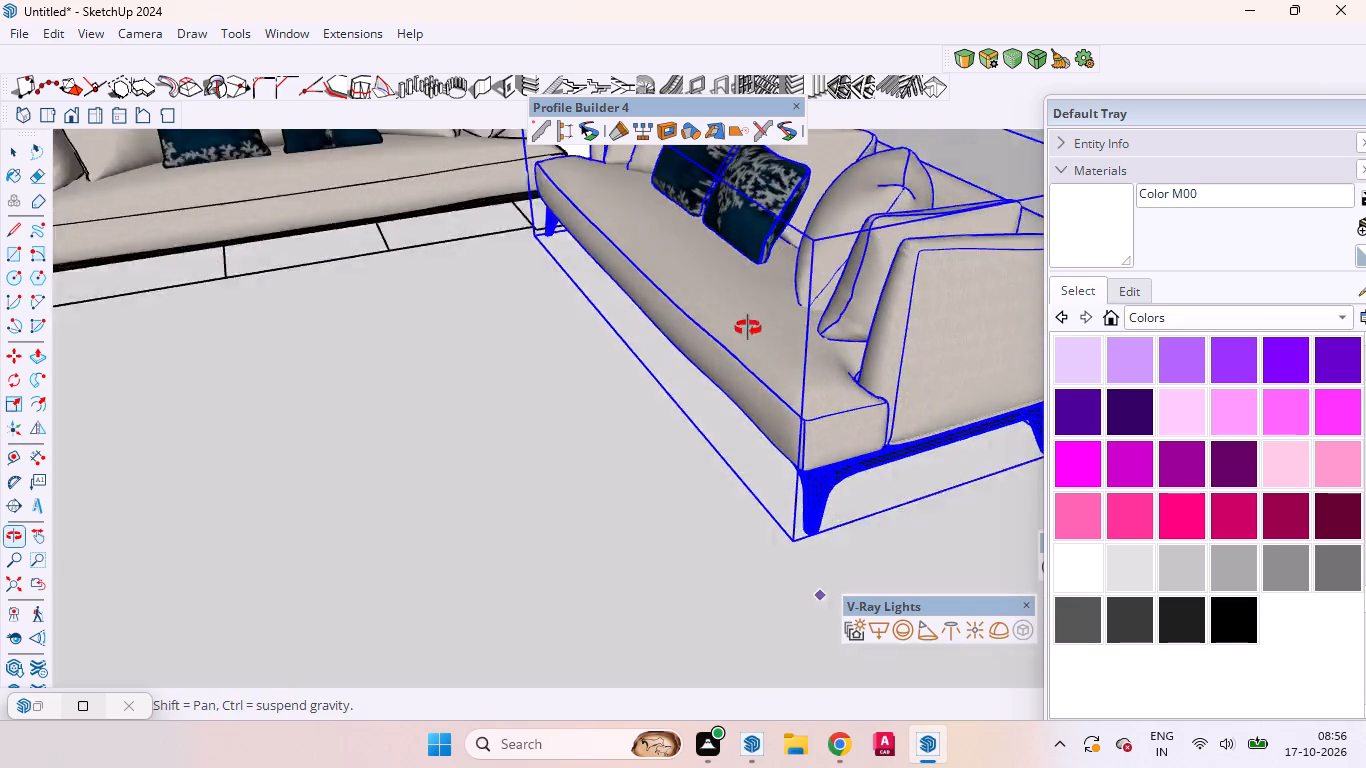
middle_drag(748, 328, 958, 304)
scroll(682, 527, down, 4)
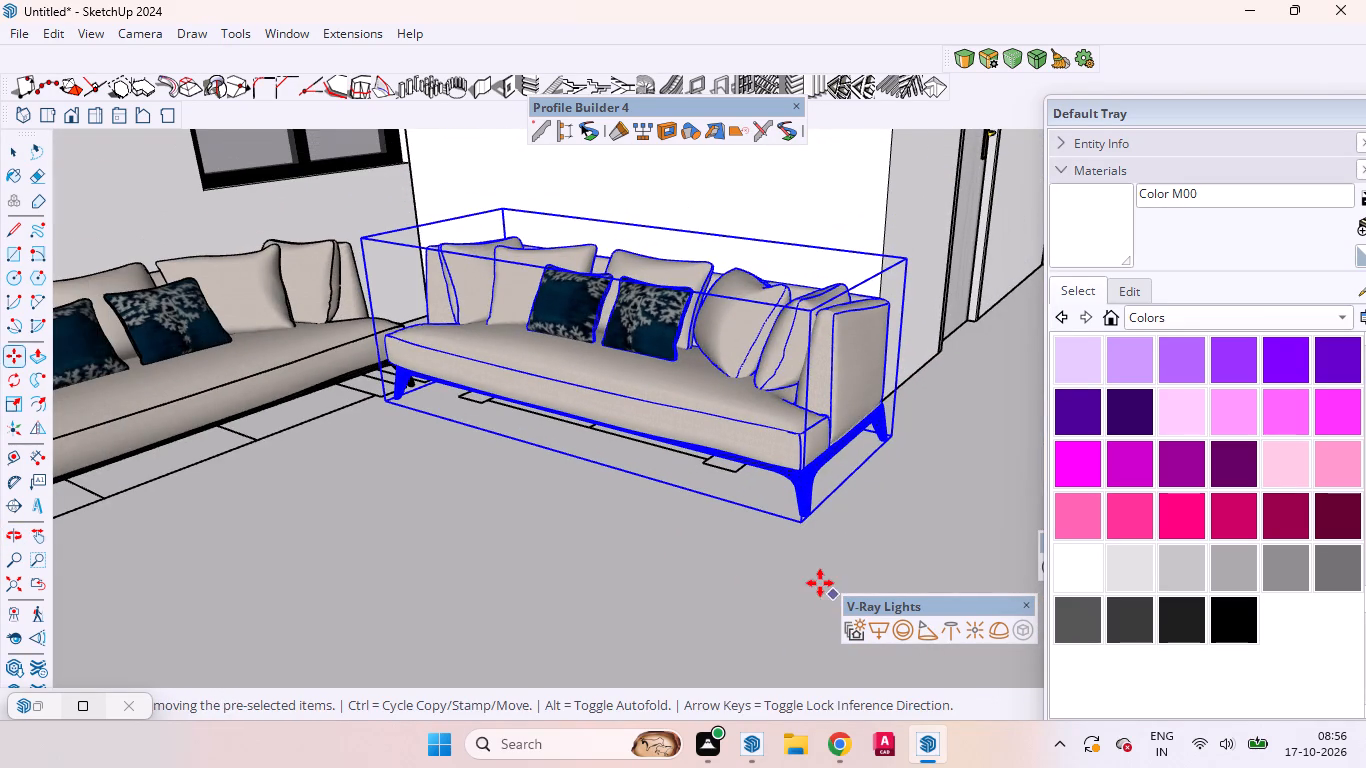
click(810, 558)
click(821, 540)
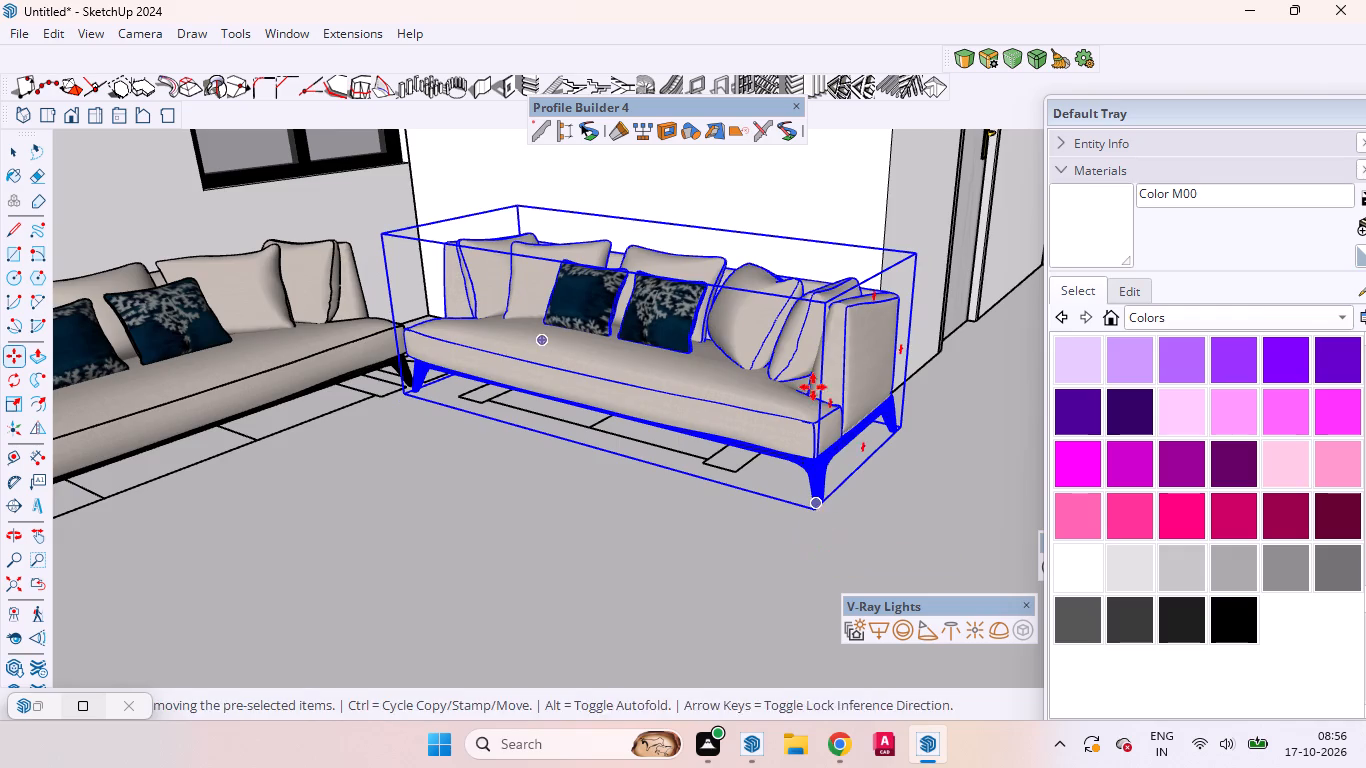
Open the rotated sofa for editing and delete the outermost cream cushion at each end of its seat.
middle_drag(755, 309, 769, 583)
scroll(638, 498, up, 1)
middle_drag(633, 467, 445, 375)
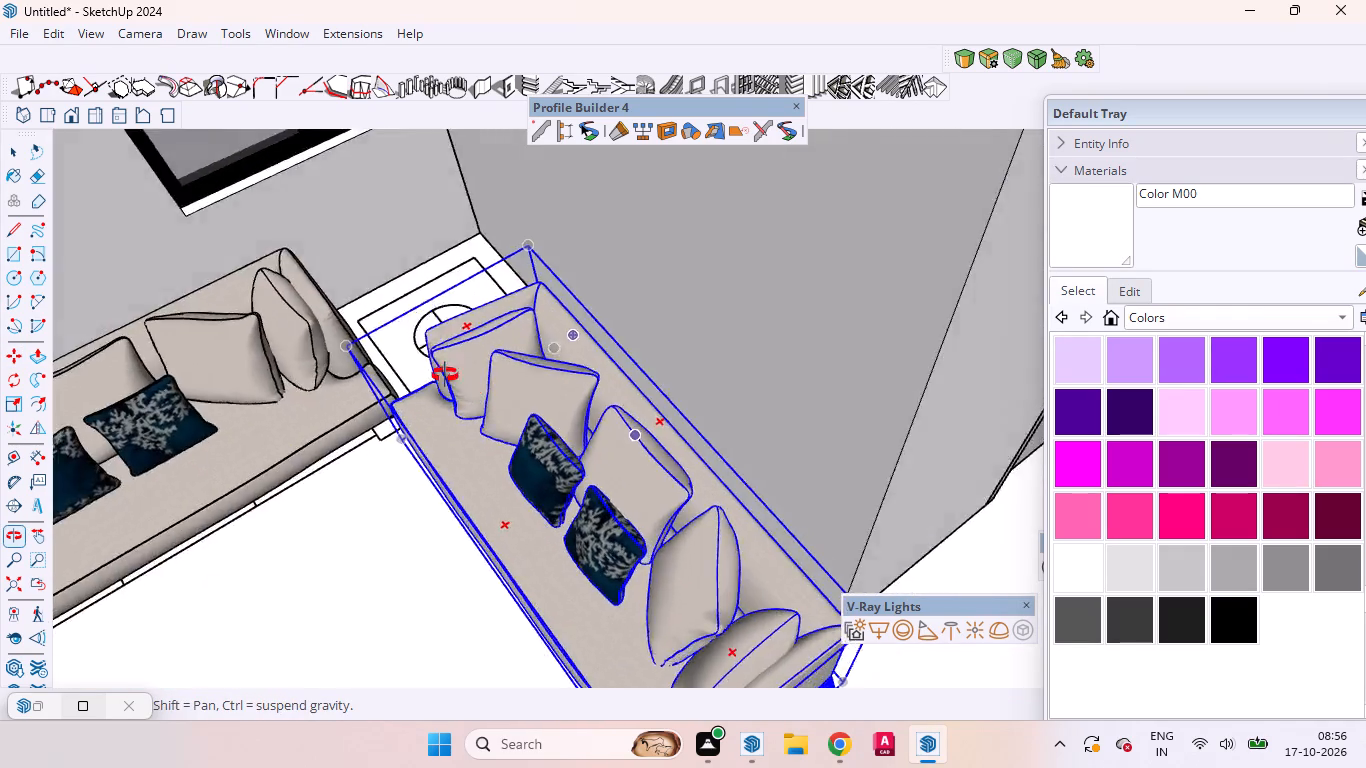
middle_drag(445, 375, 762, 387)
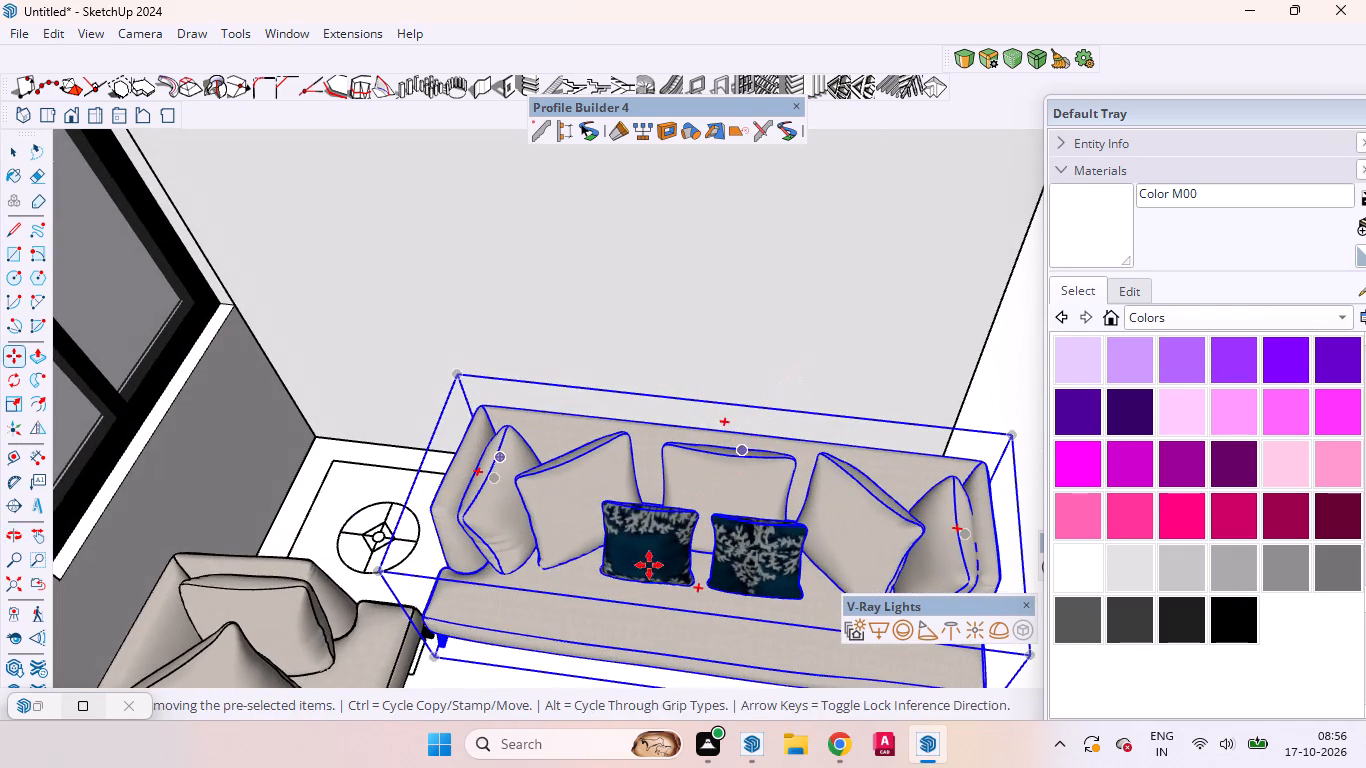
key(space)
scroll(634, 385, down, 3)
scroll(639, 365, up, 1)
scroll(640, 365, down, 1)
triple_click(786, 494)
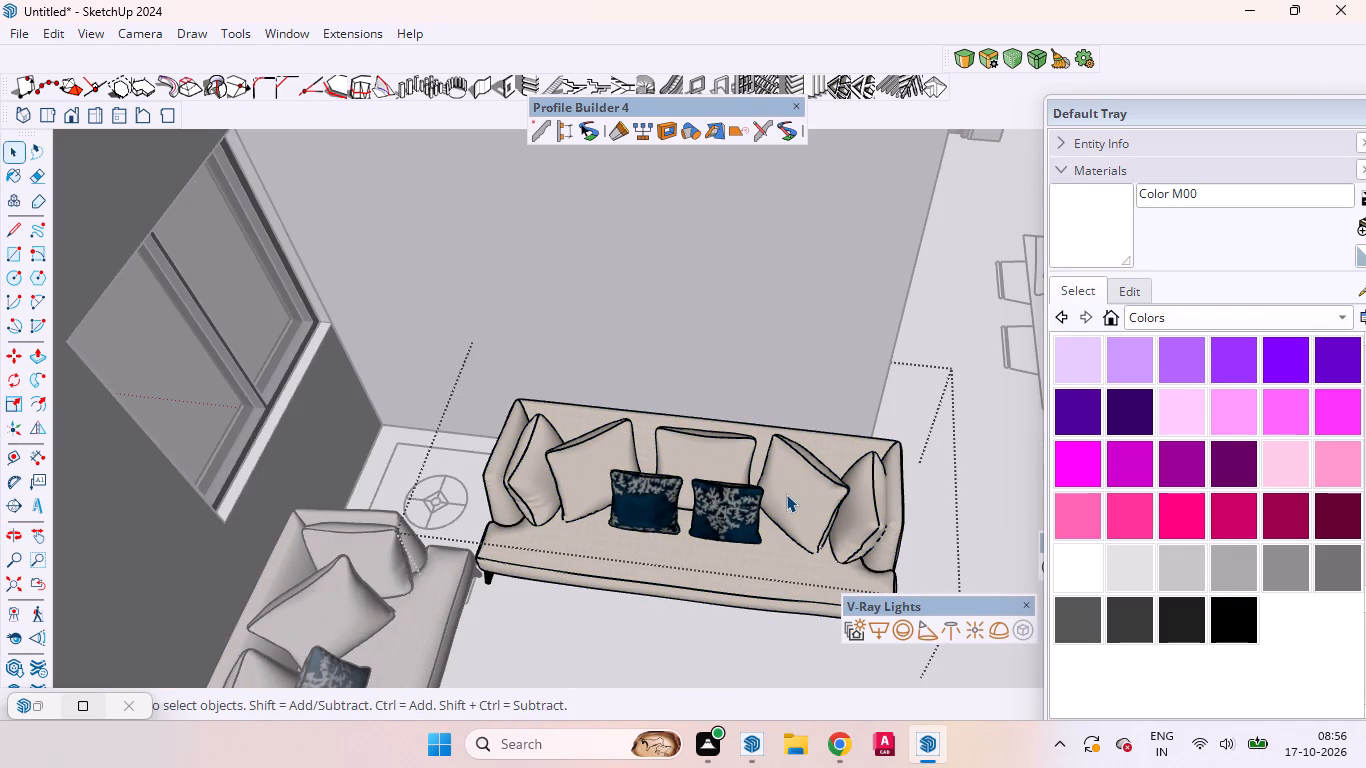
double_click(786, 494)
click(786, 493)
click(786, 492)
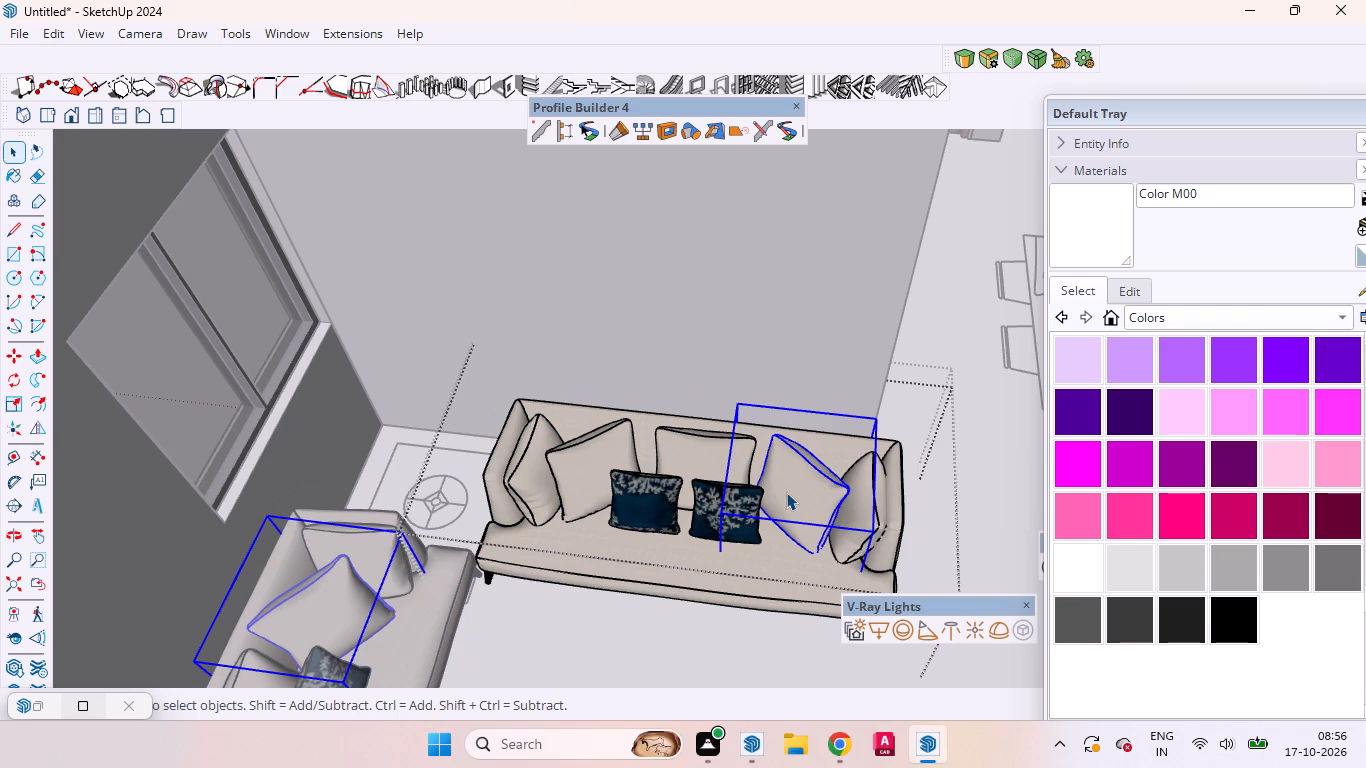
click(865, 503)
key(Delete)
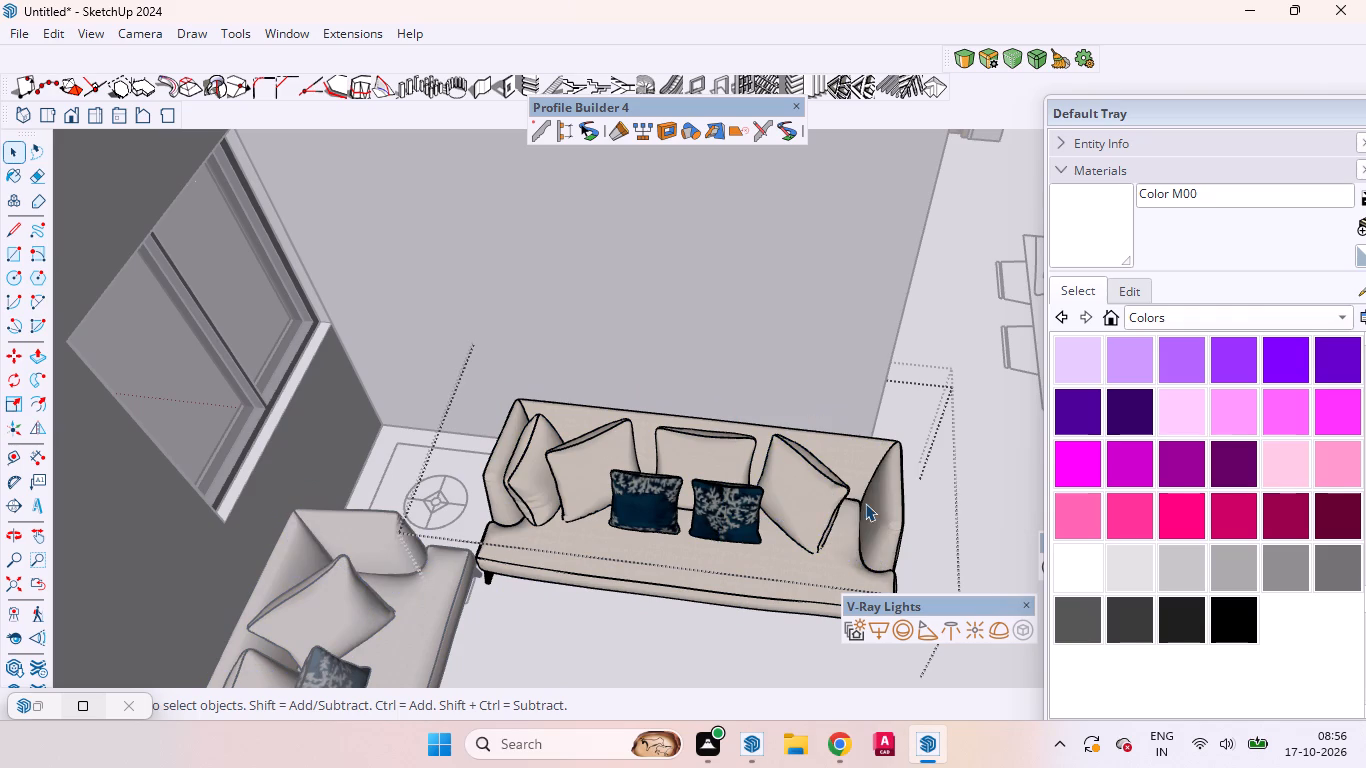
click(516, 484)
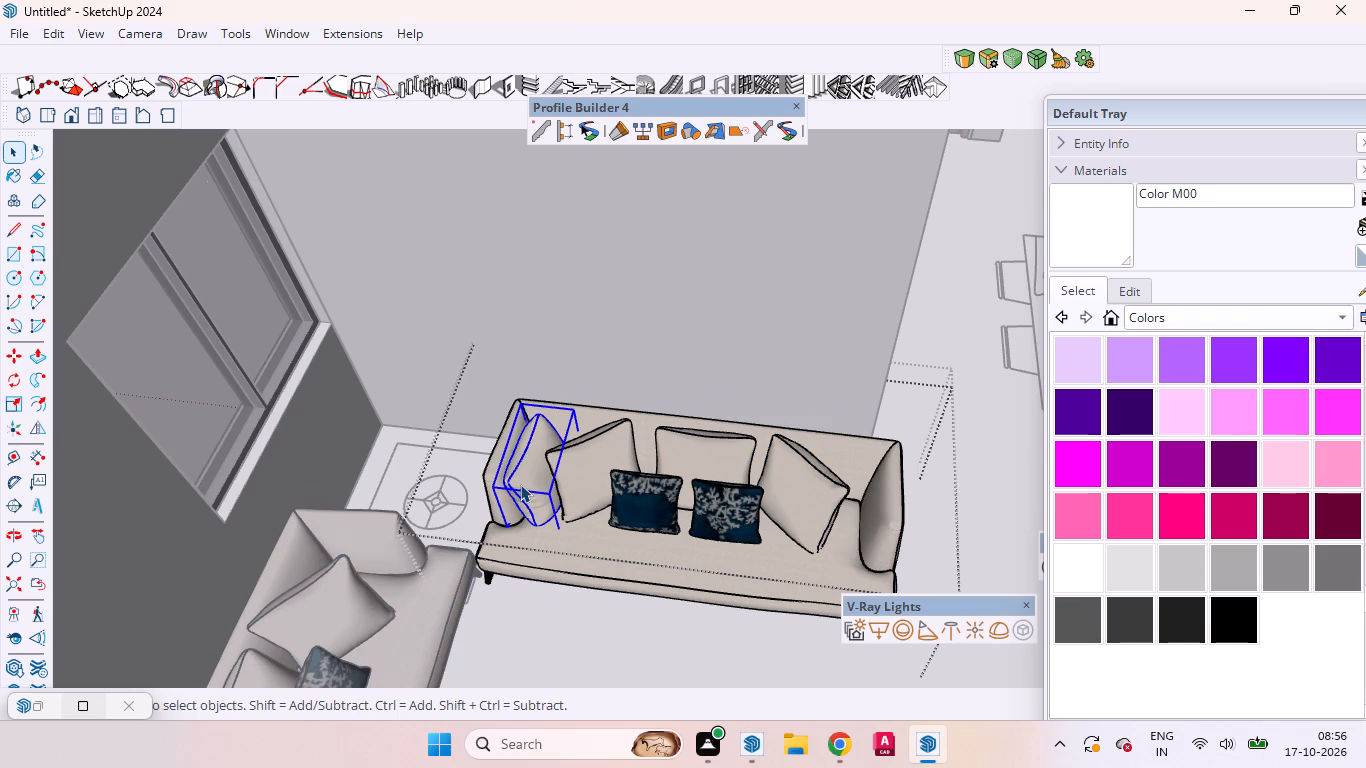
key(Delete)
Examine the edited sofa and its inner group from several angles, and leave the sofa's editing context.
scroll(533, 479, down, 1)
scroll(533, 479, up, 1)
scroll(533, 479, down, 9)
scroll(521, 425, up, 2)
scroll(521, 425, down, 3)
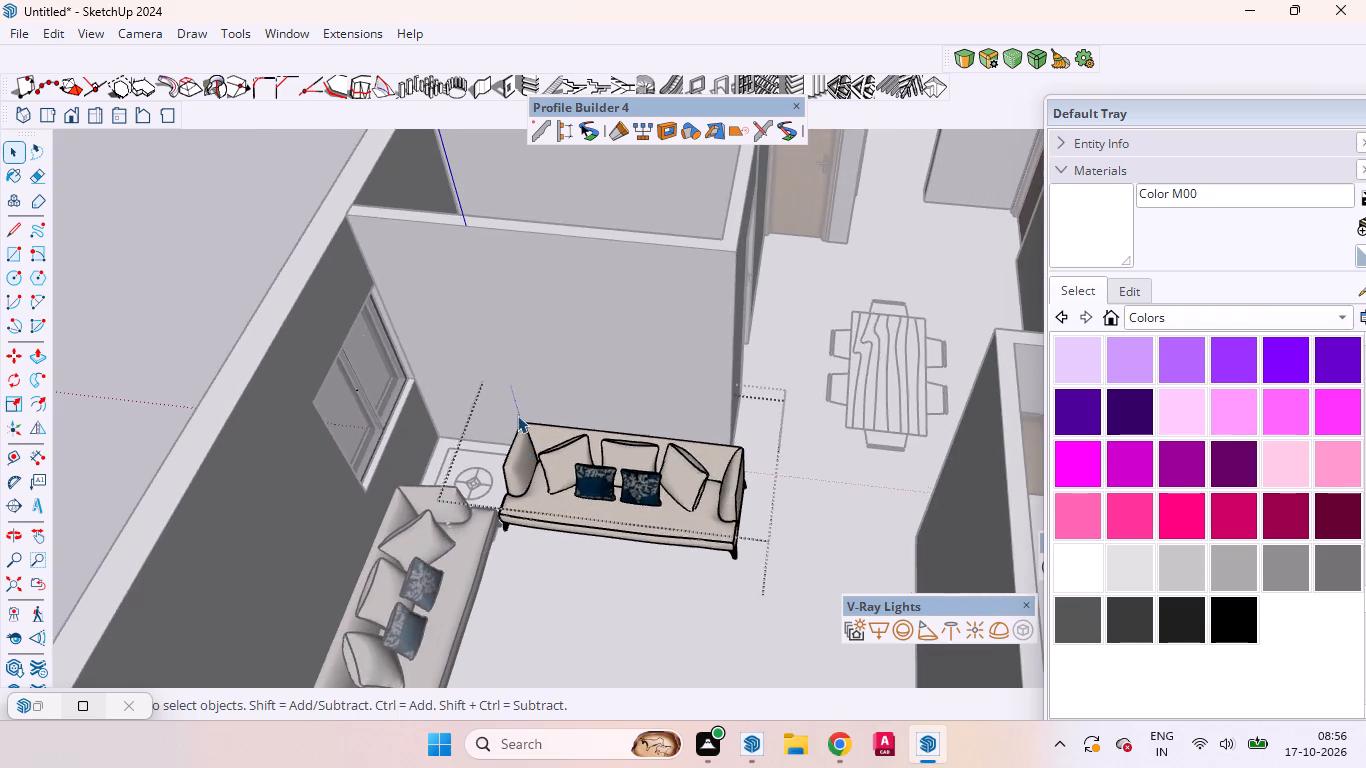
scroll(517, 415, down, 7)
middle_drag(534, 517, 306, 494)
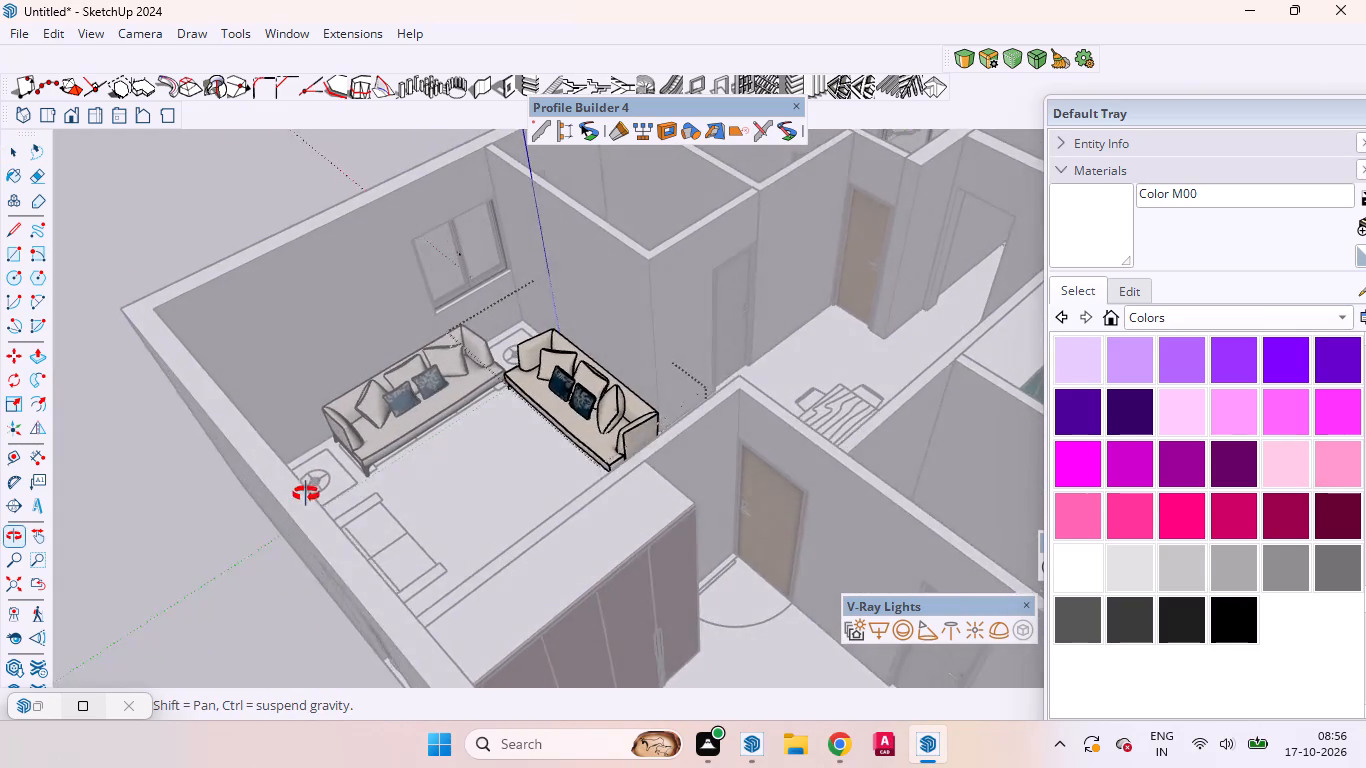
middle_drag(306, 494, 480, 464)
scroll(482, 464, up, 1)
click(108, 333)
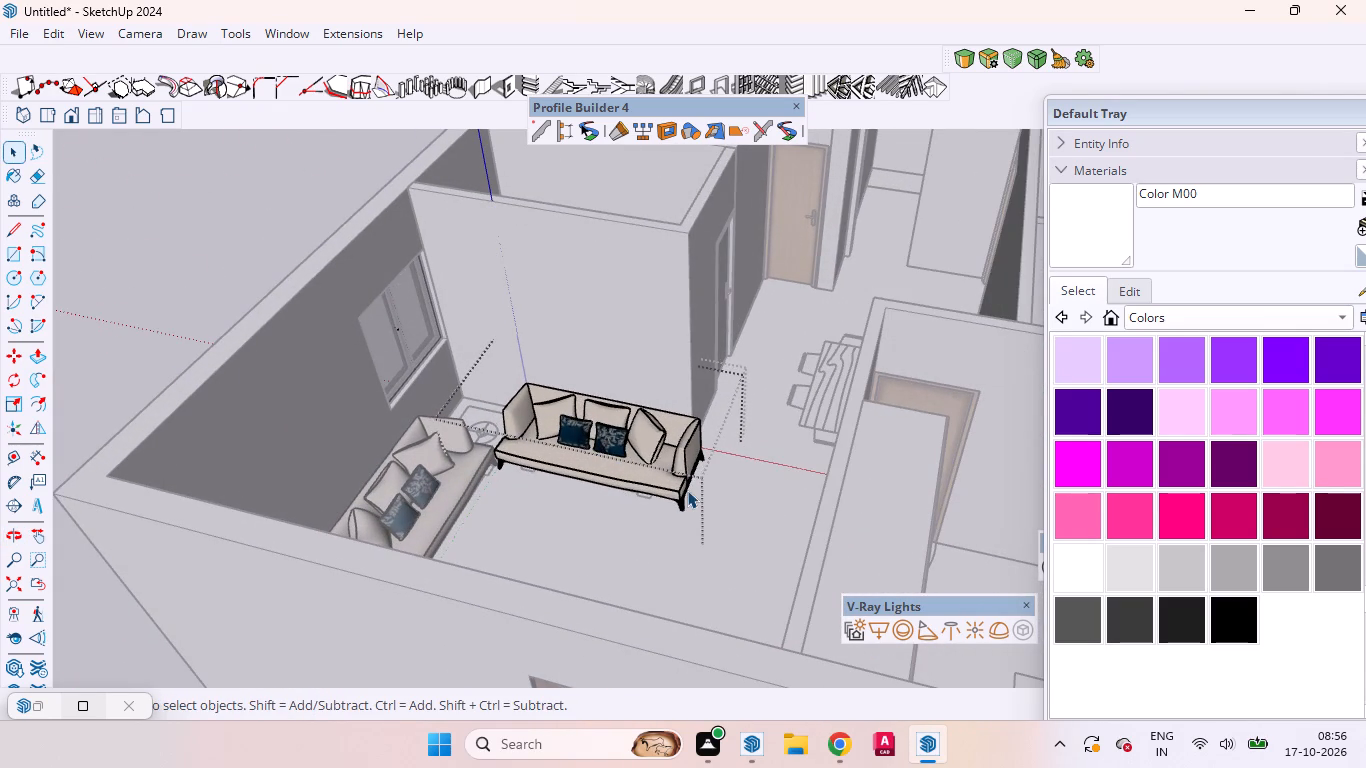
click(650, 454)
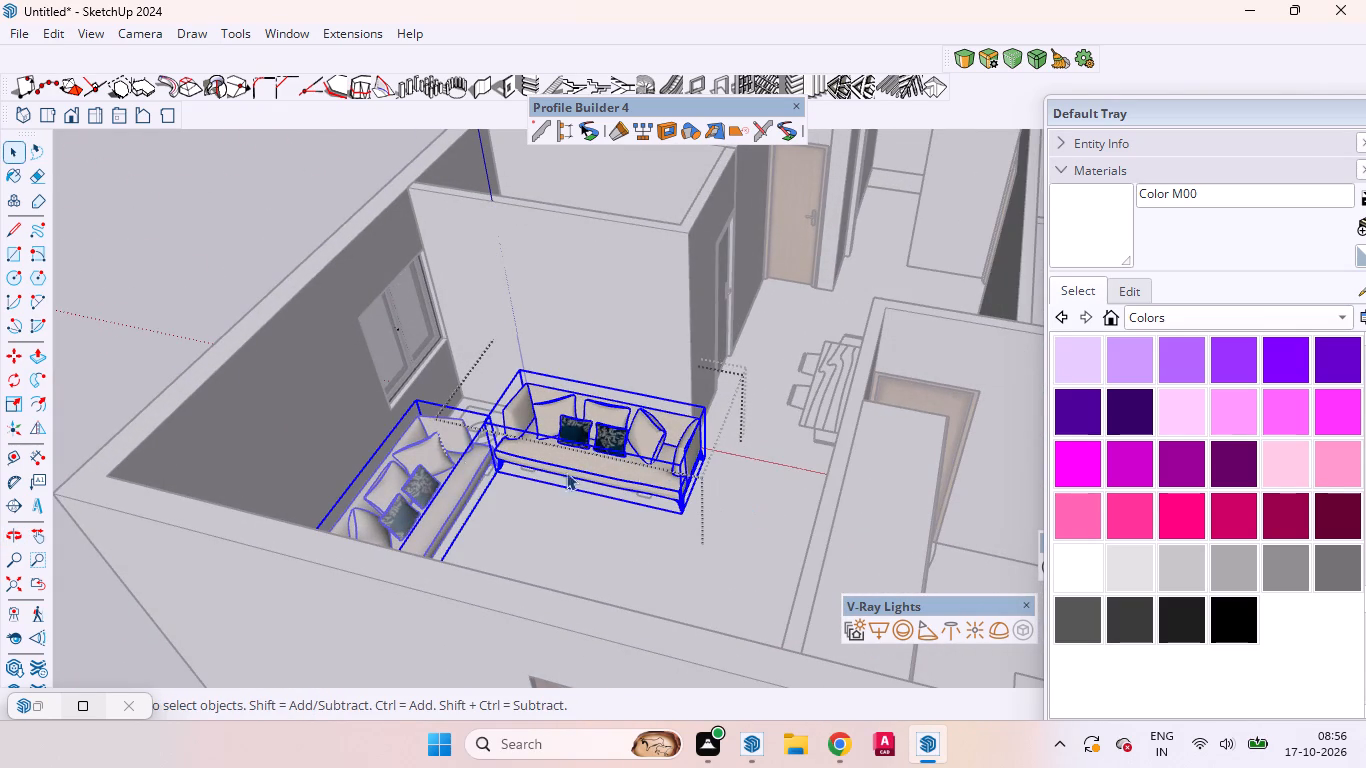
click(153, 335)
click(688, 448)
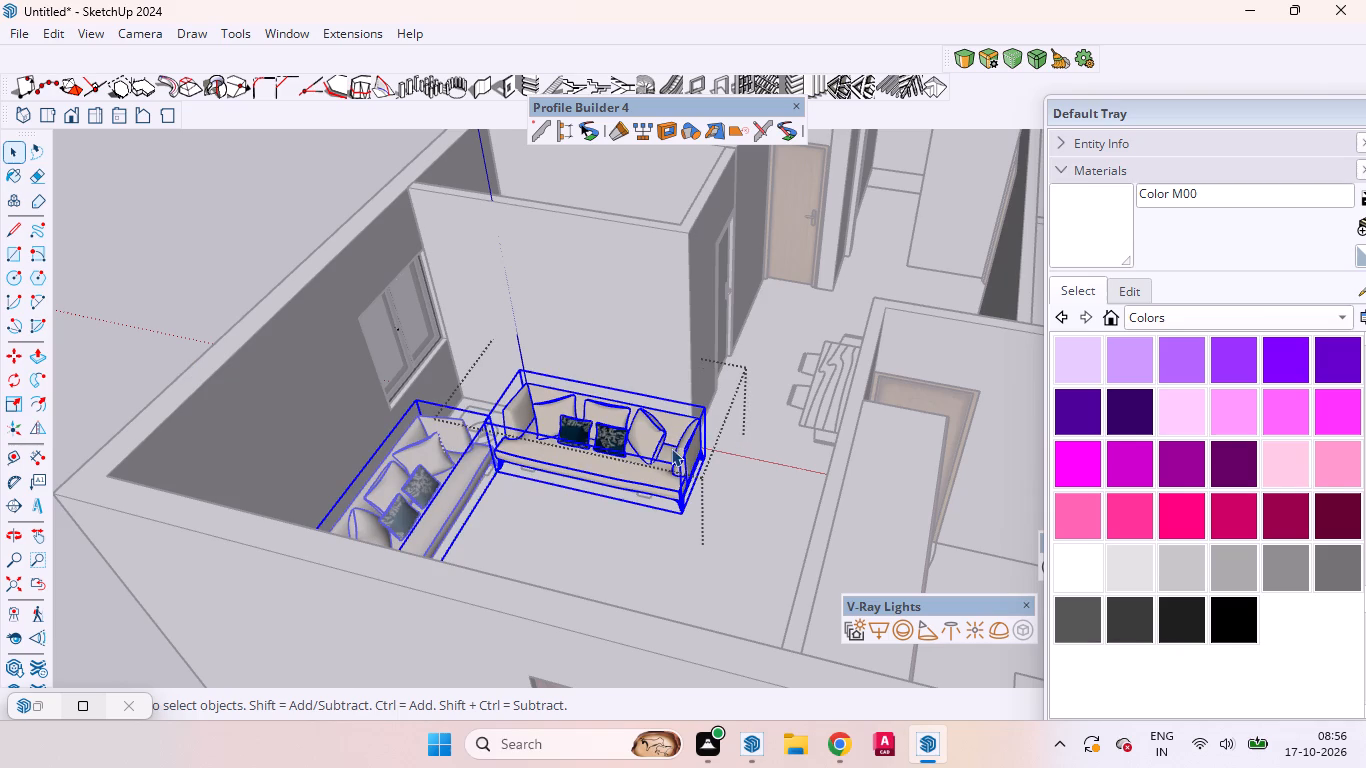
click(62, 354)
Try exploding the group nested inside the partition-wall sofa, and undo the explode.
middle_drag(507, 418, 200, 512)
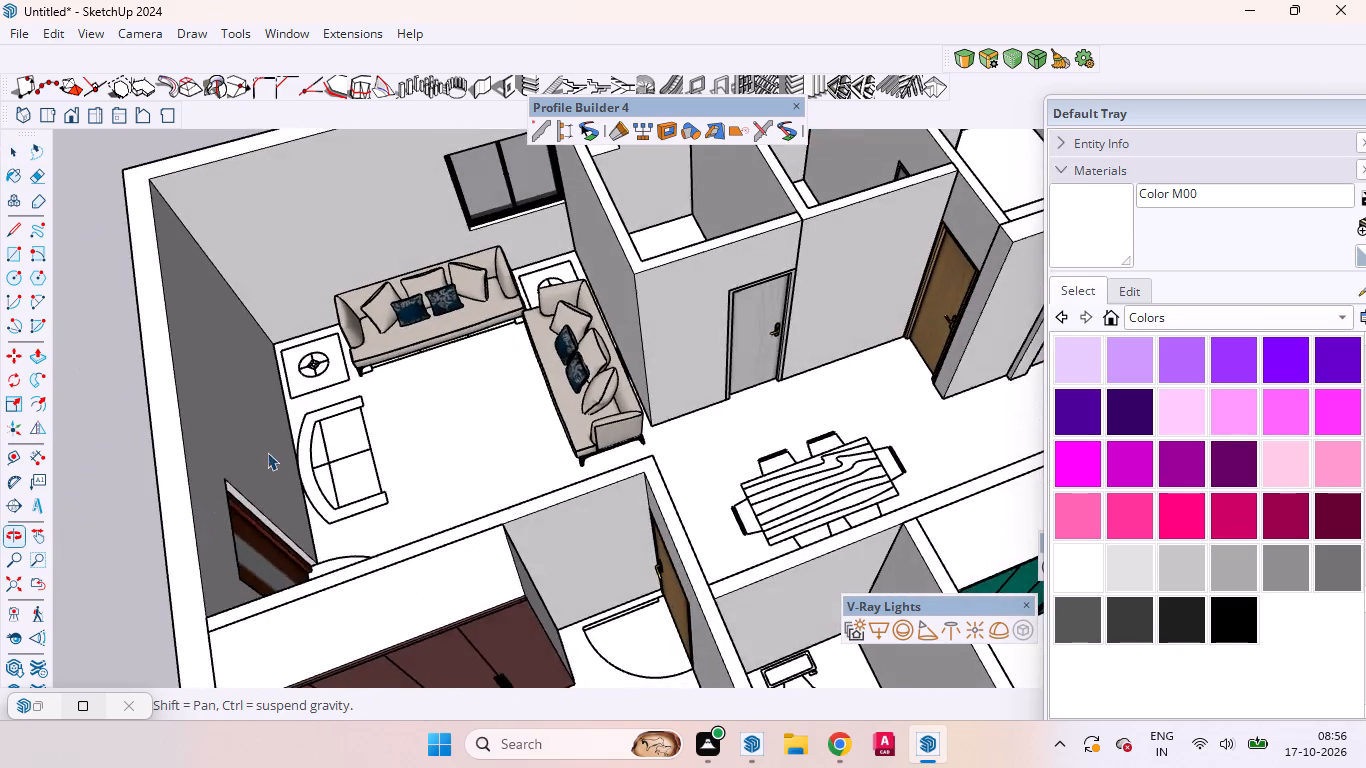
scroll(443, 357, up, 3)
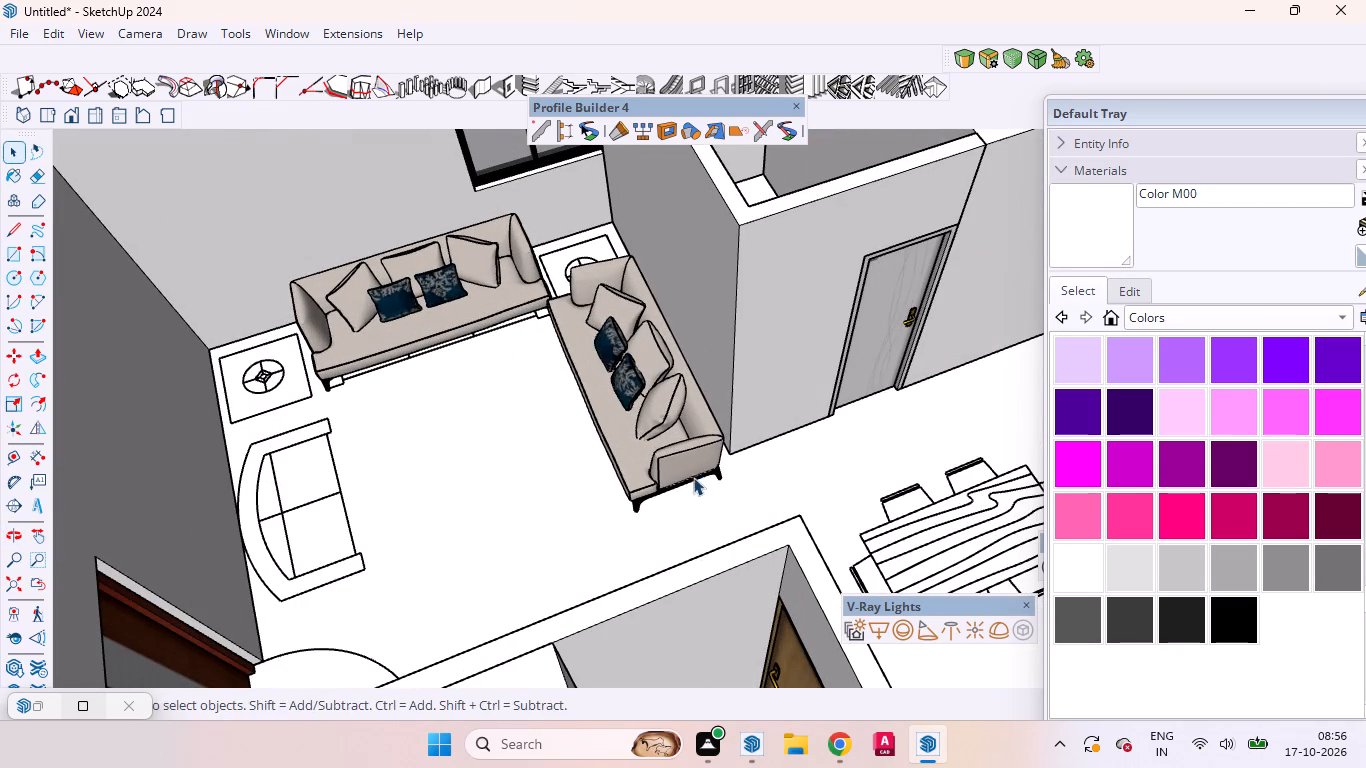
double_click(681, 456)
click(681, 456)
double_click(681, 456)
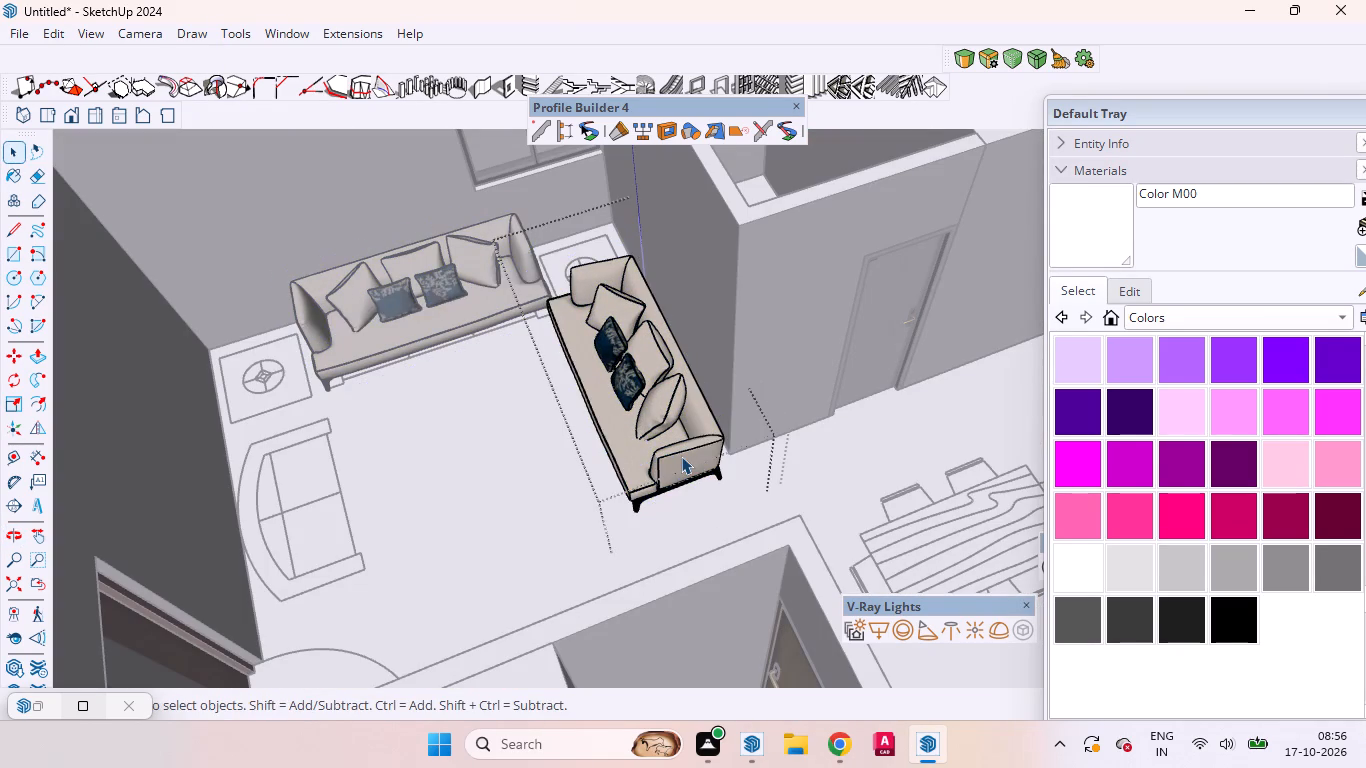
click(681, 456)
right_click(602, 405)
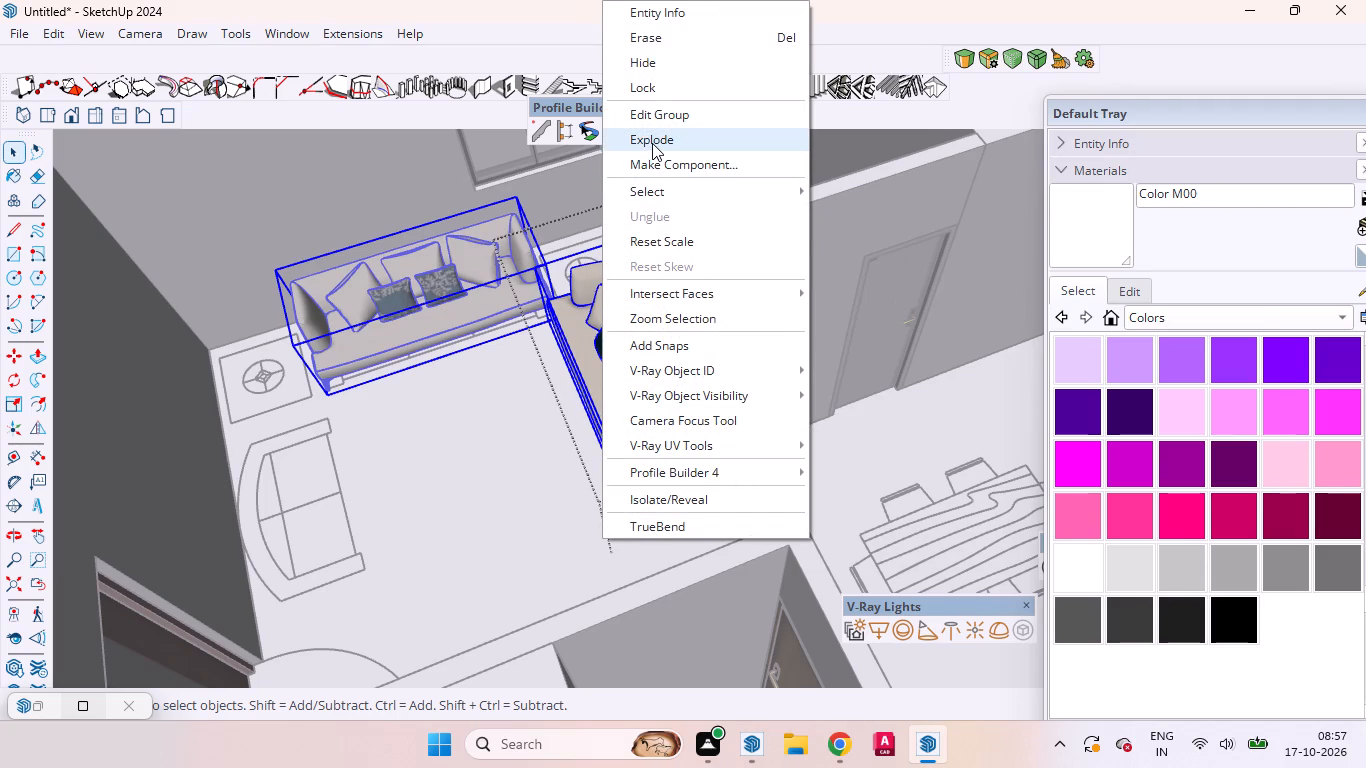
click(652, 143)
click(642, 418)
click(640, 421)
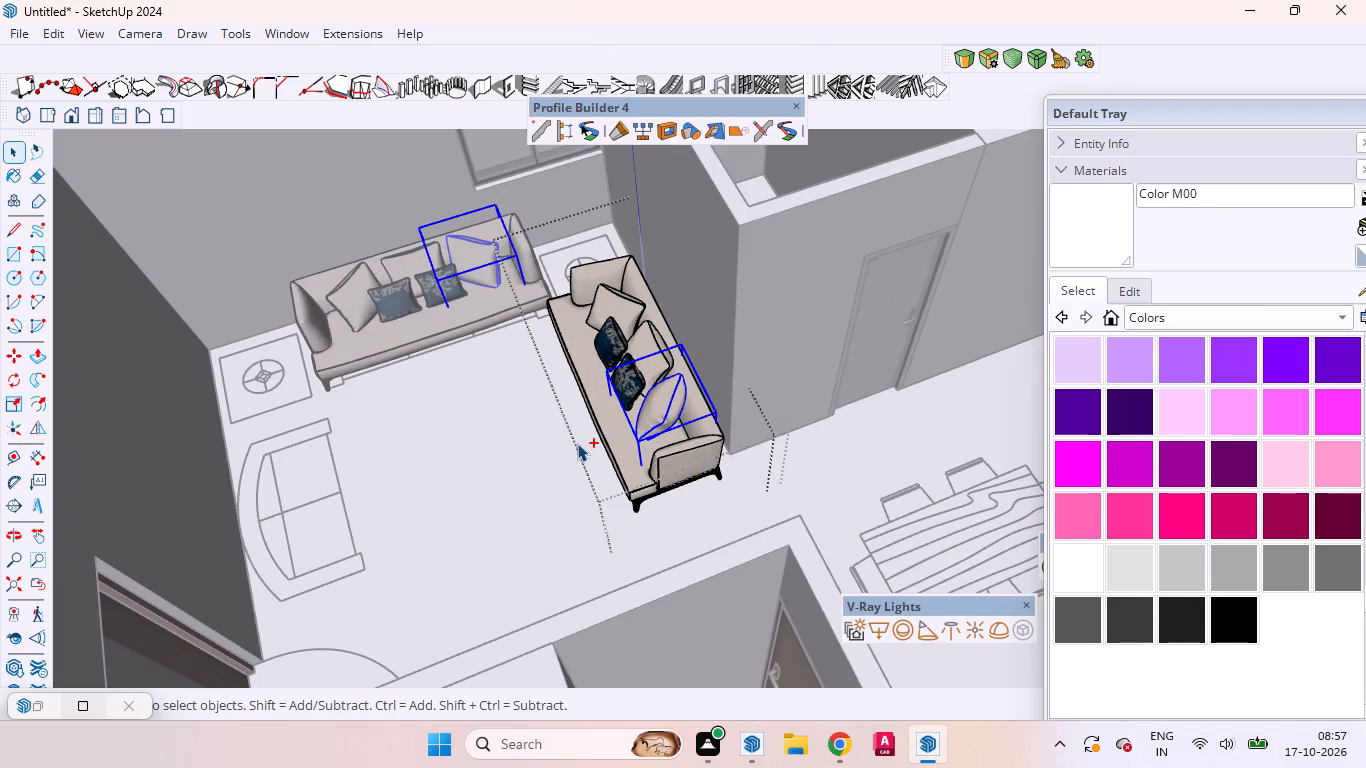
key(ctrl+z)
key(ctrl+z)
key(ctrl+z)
Copy the partition-wall sofa across the living room onto the loveseat outline along the opposite wall.
click(620, 441)
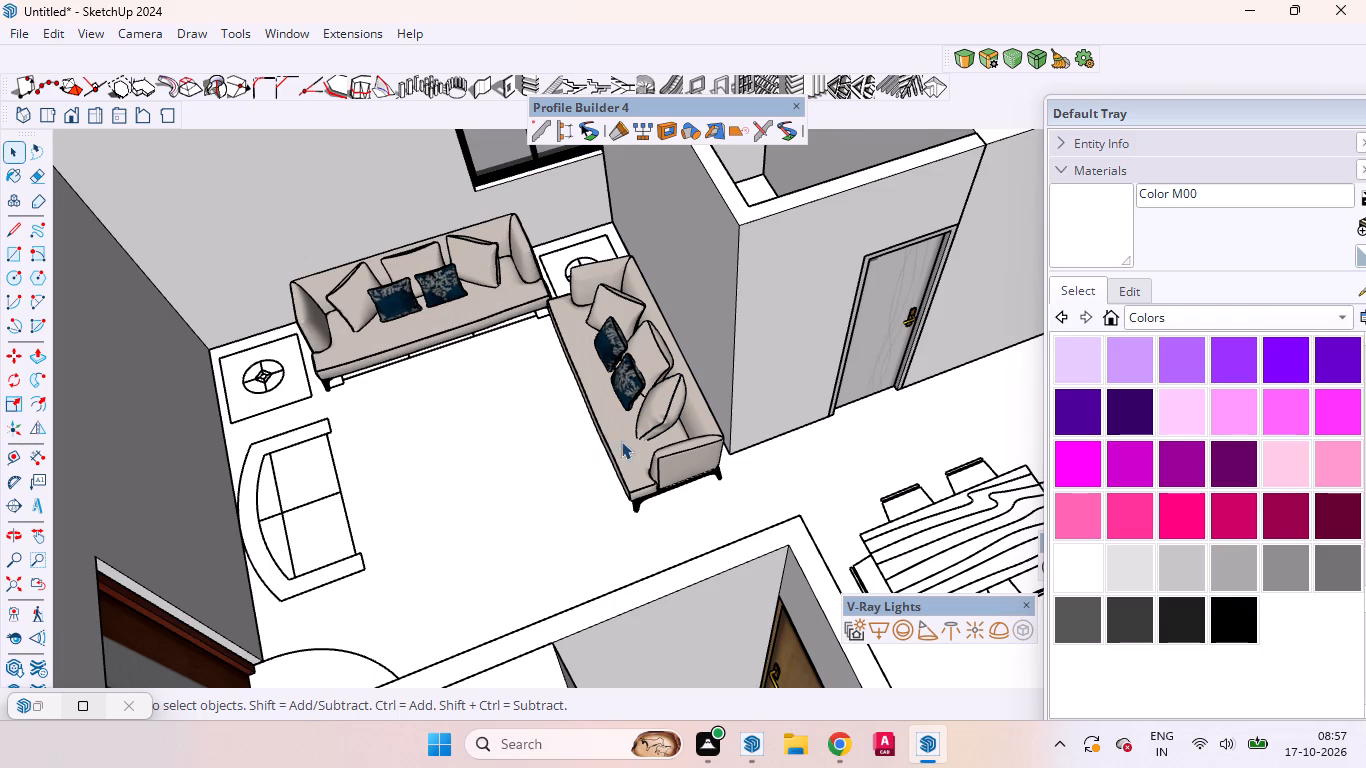
key(m)
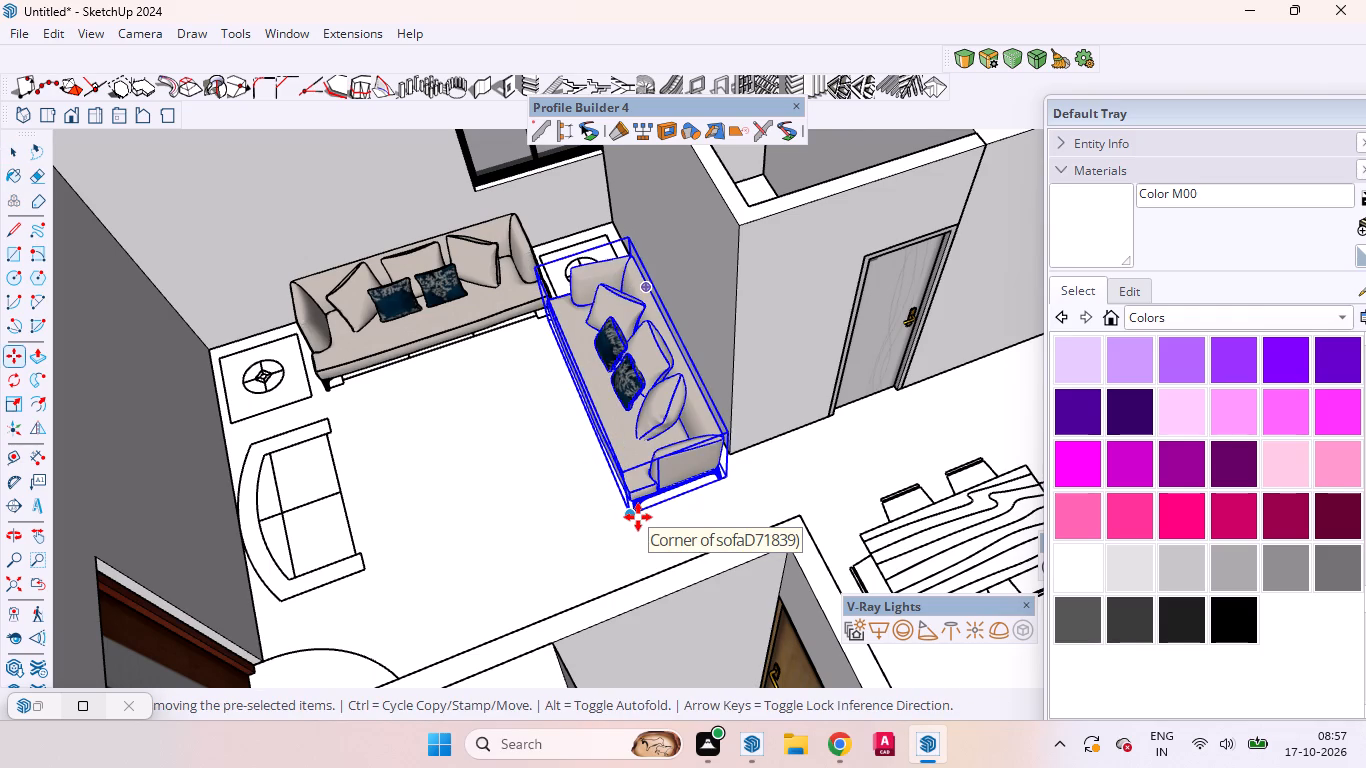
click(686, 514)
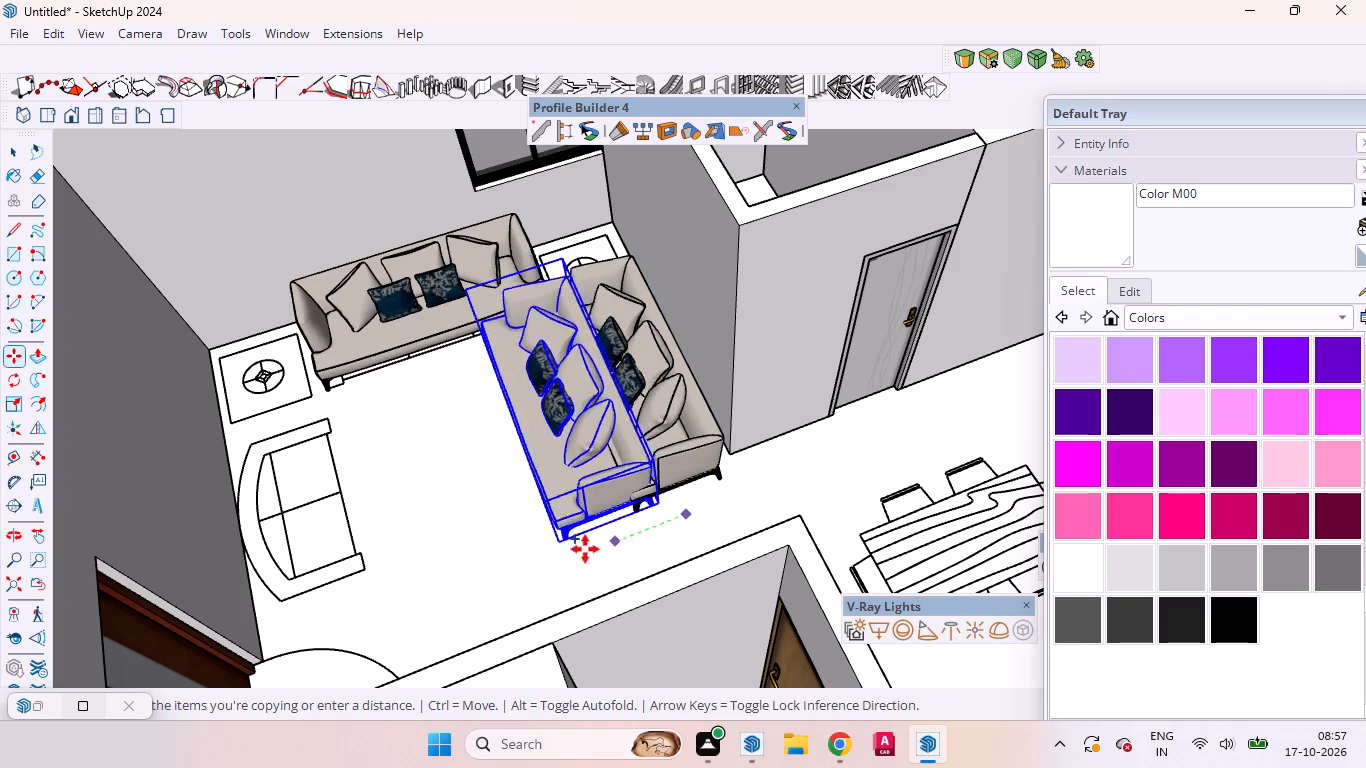
click(338, 648)
key(space)
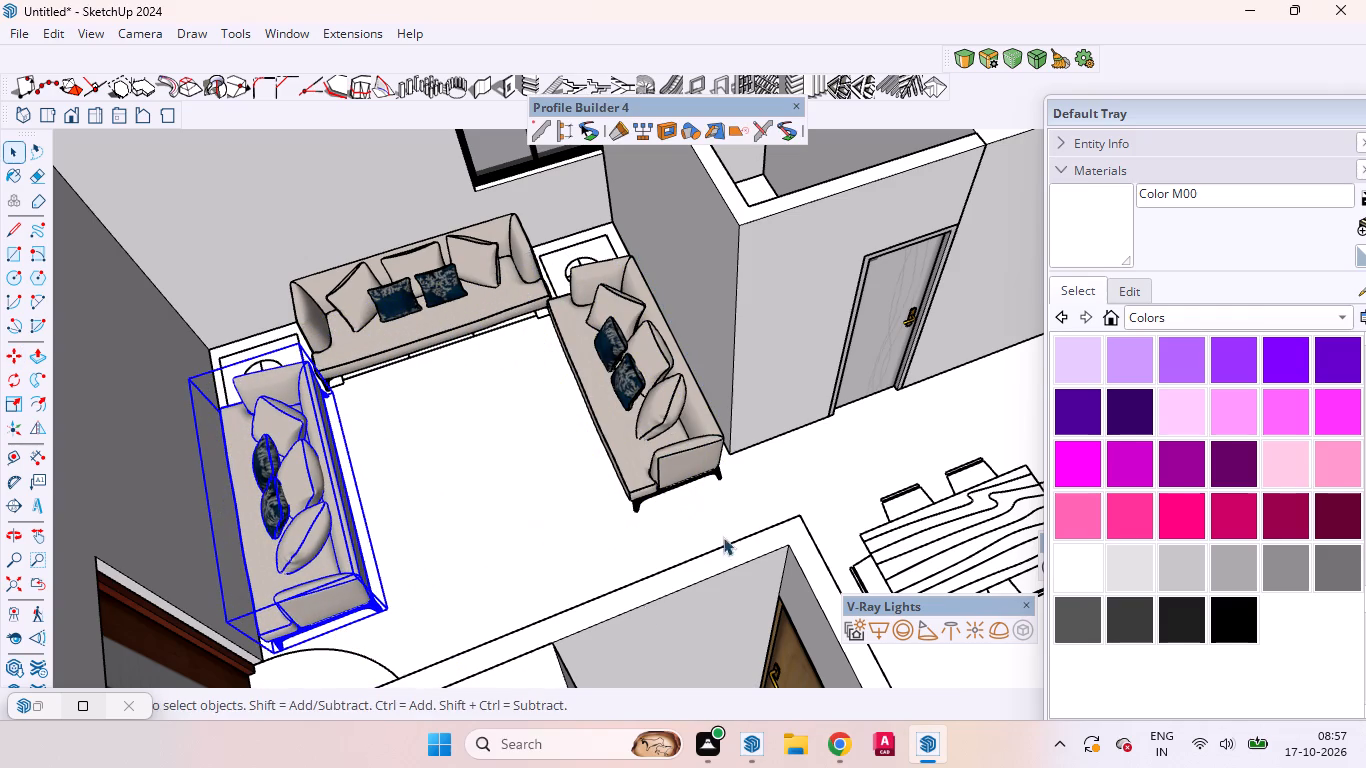
Flip the new sofa copy so its backrest is against the wall and its seat faces the opposite sofa.
click(34, 436)
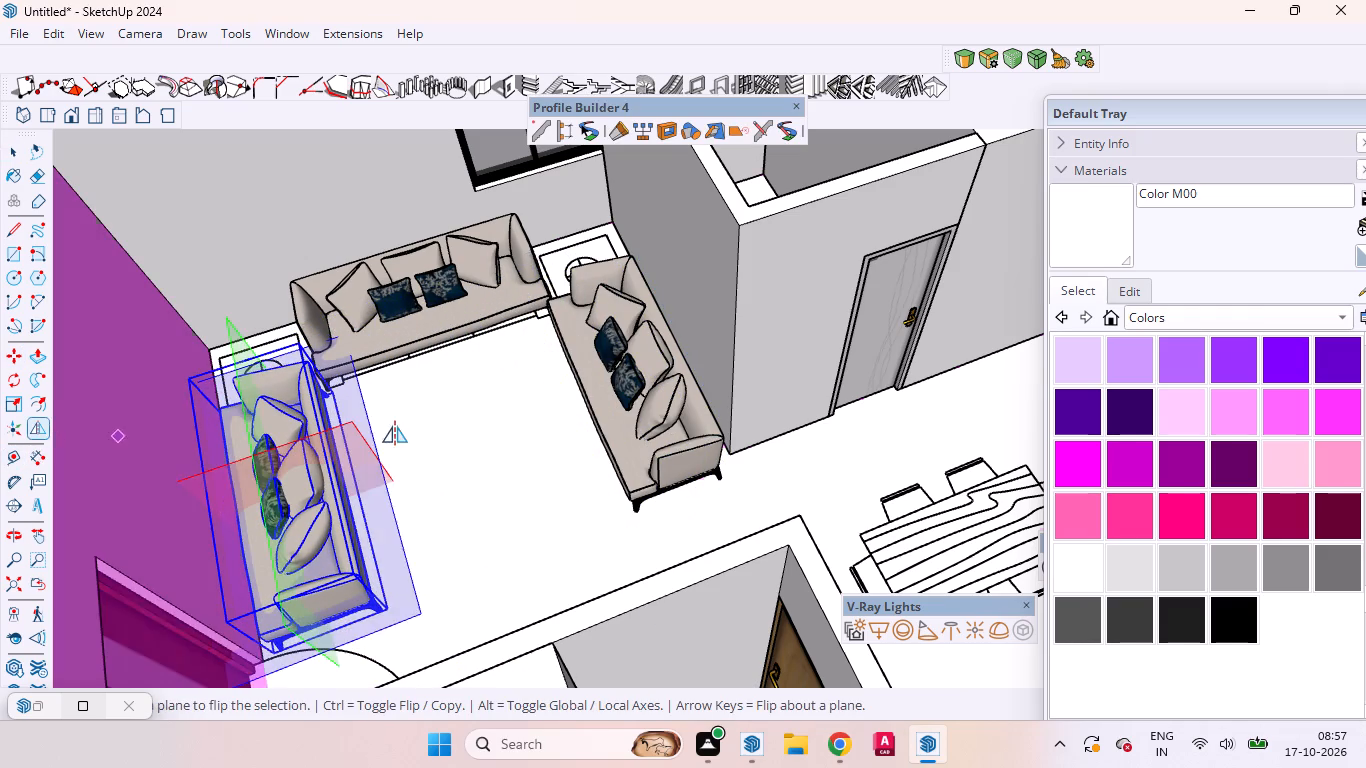
click(244, 422)
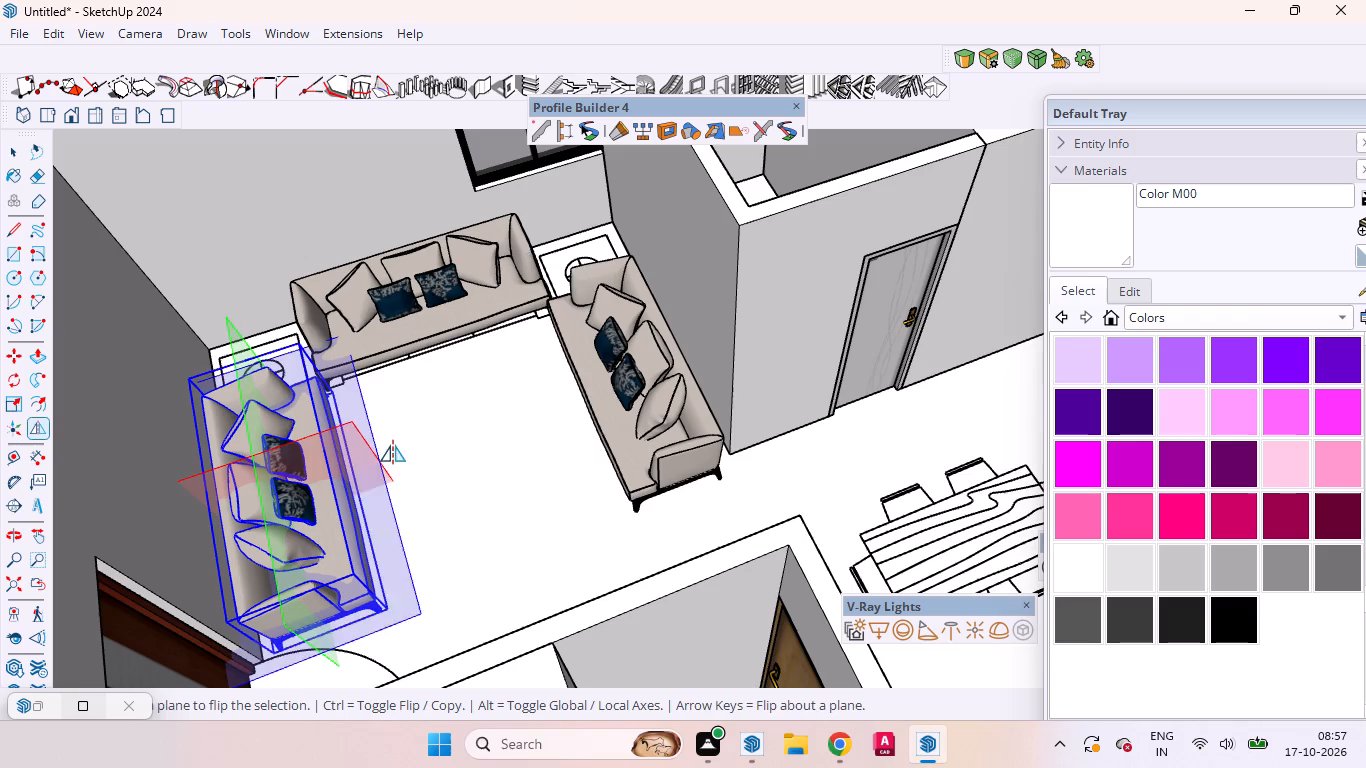
key(space)
Examine the whole apartment from several angles, including the living room sofas, bathroom fixtures and dining table.
scroll(484, 416, down, 3)
scroll(491, 413, up, 1)
scroll(496, 411, down, 11)
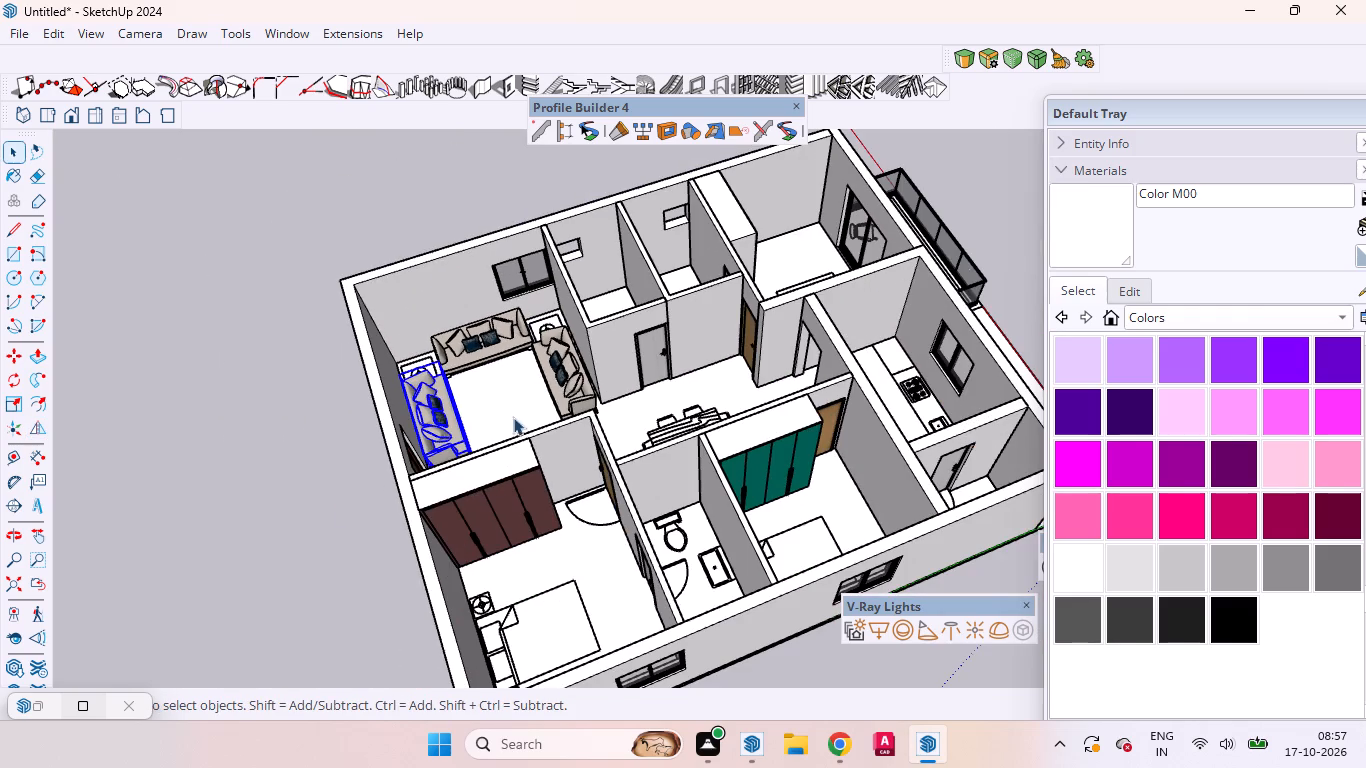
click(241, 464)
middle_drag(339, 413, 818, 391)
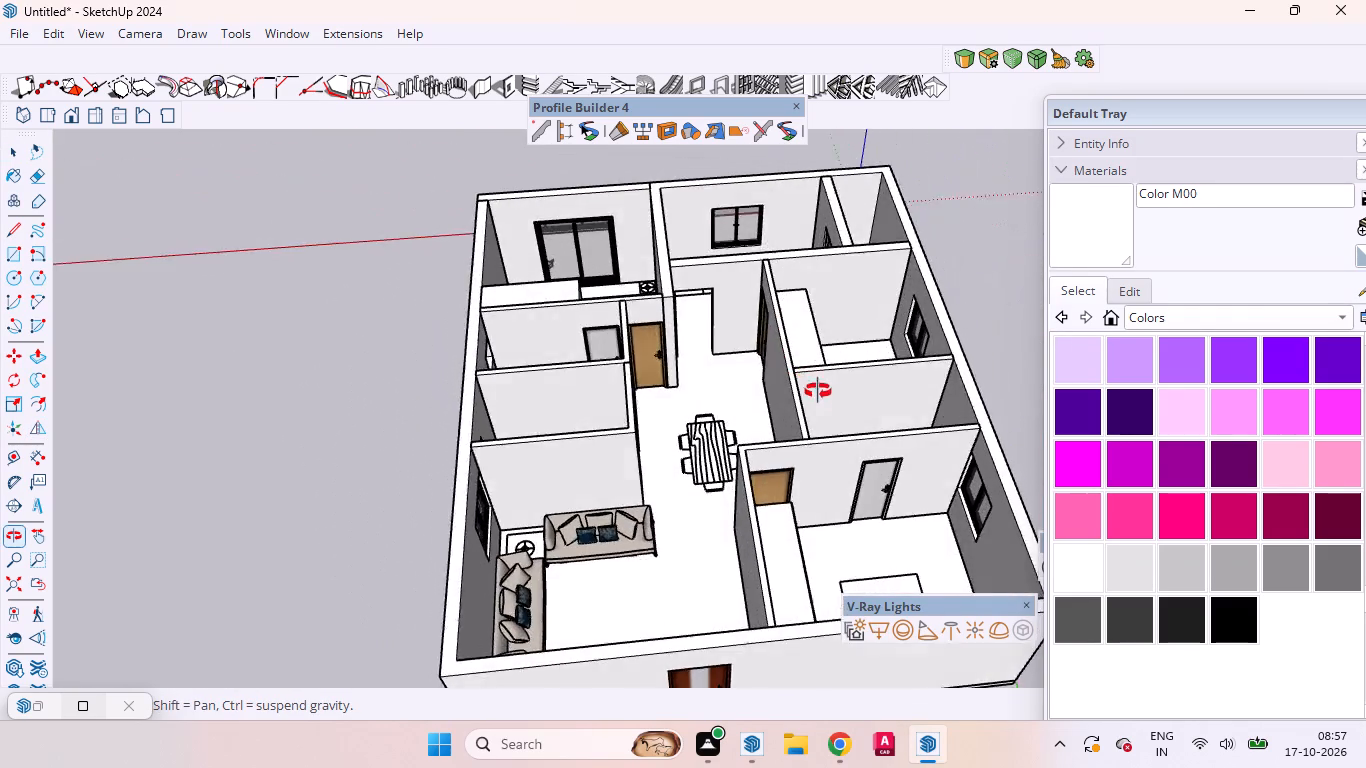
middle_drag(818, 391, 857, 407)
scroll(711, 483, down, 5)
scroll(714, 460, up, 2)
scroll(714, 460, down, 1)
scroll(714, 460, up, 8)
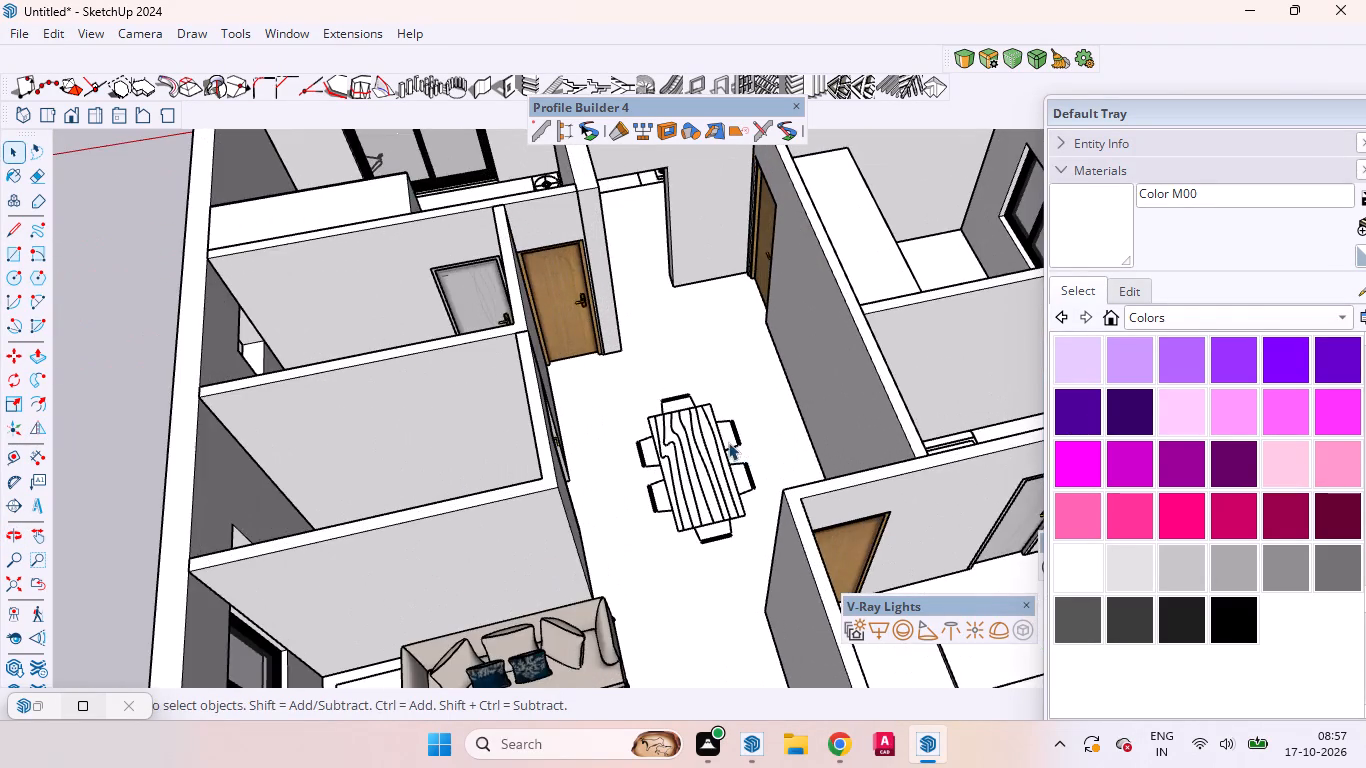
scroll(724, 442, down, 5)
middle_drag(735, 366, 564, 499)
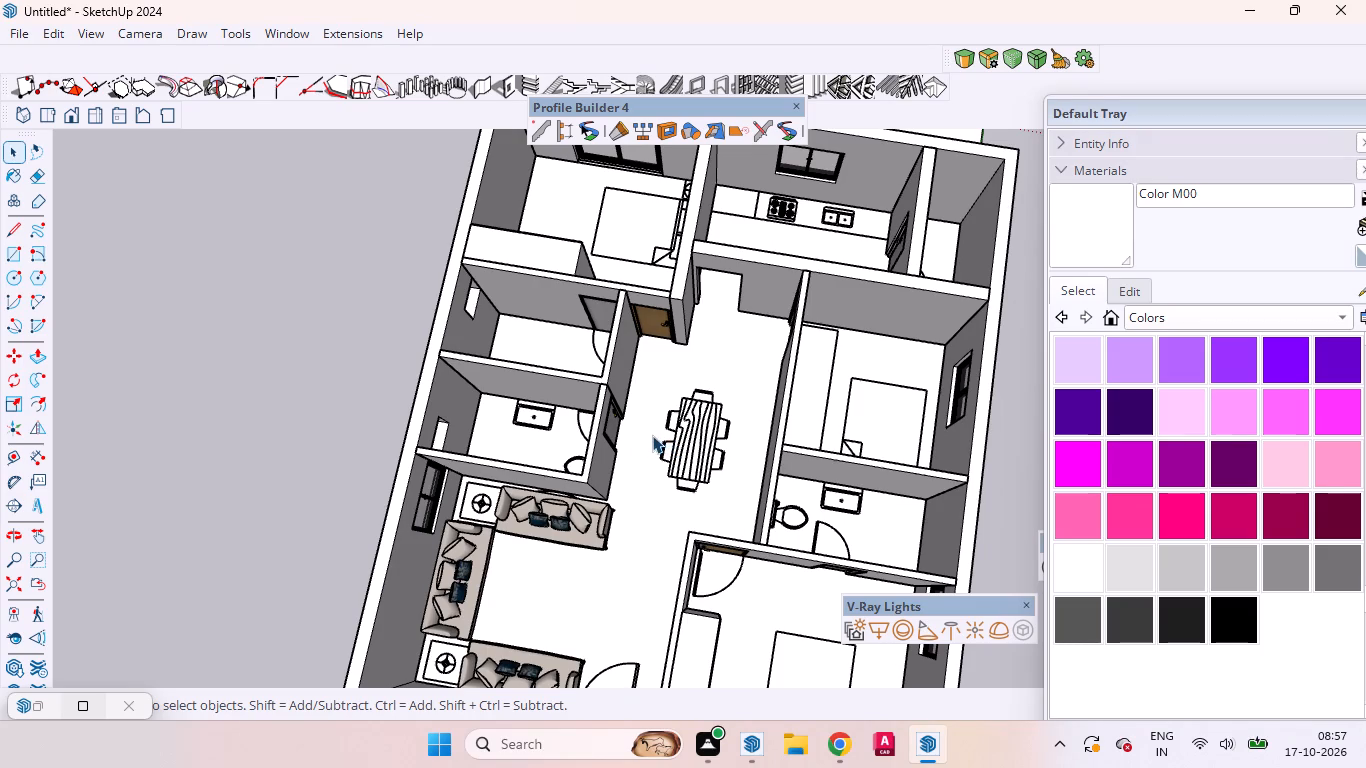
scroll(495, 415, up, 10)
scroll(495, 415, down, 2)
scroll(495, 415, up, 1)
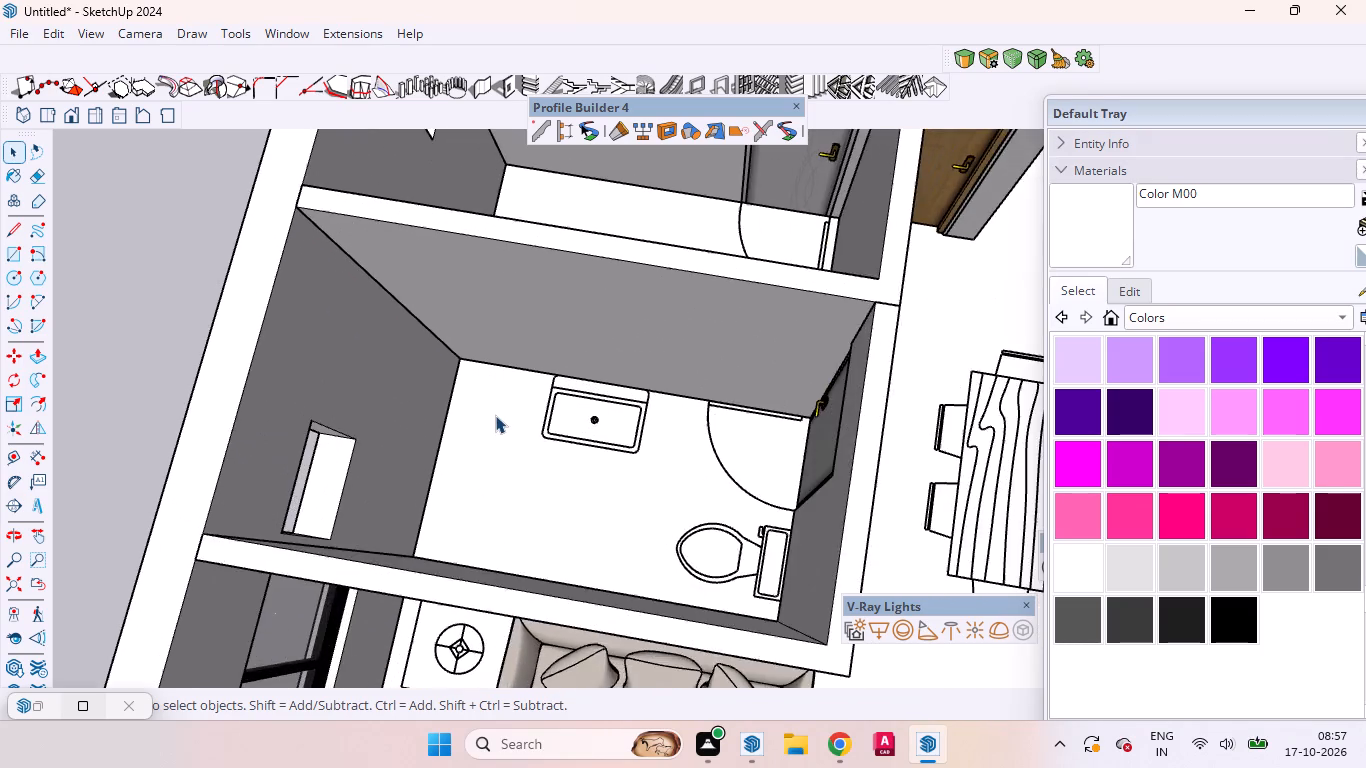
scroll(495, 415, up, 6)
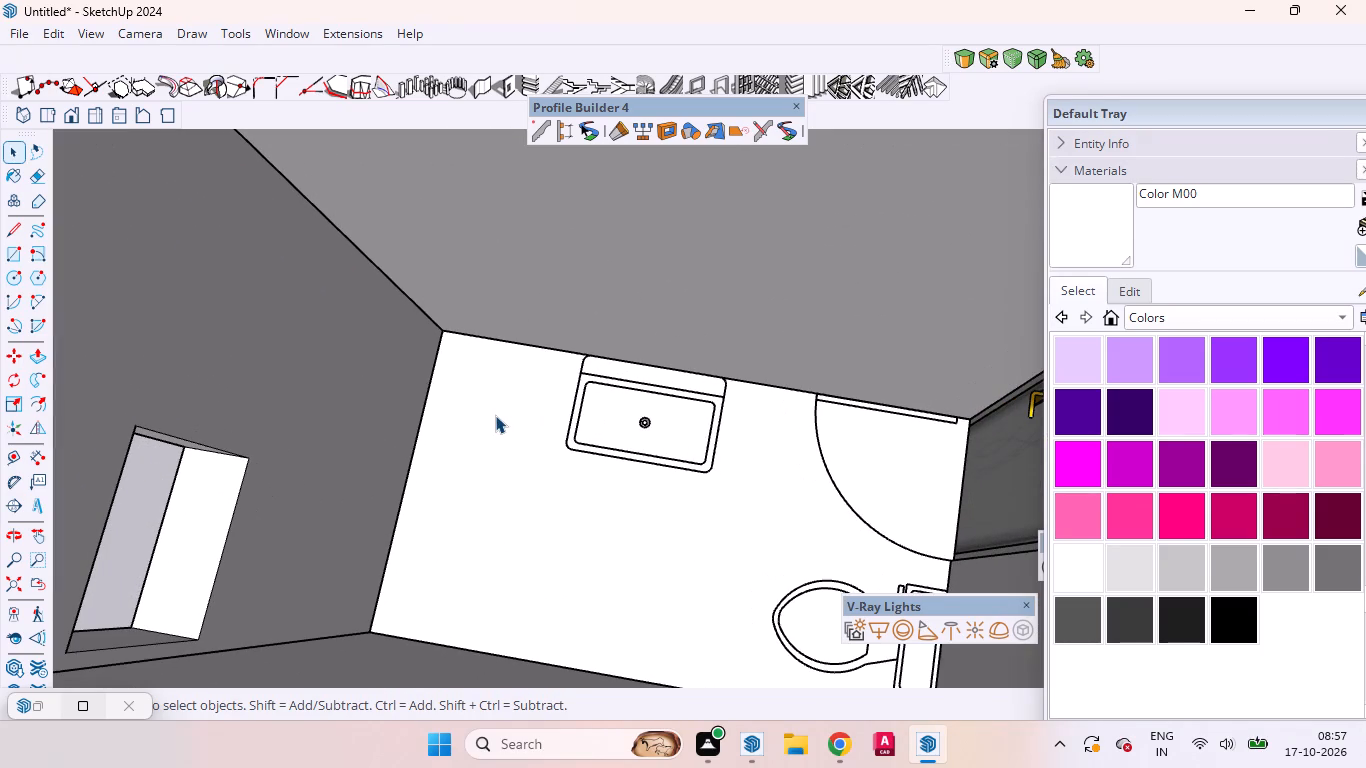
scroll(495, 415, down, 5)
middle_drag(697, 428, 442, 388)
scroll(442, 378, up, 1)
scroll(443, 377, down, 1)
scroll(443, 377, up, 1)
scroll(443, 377, down, 5)
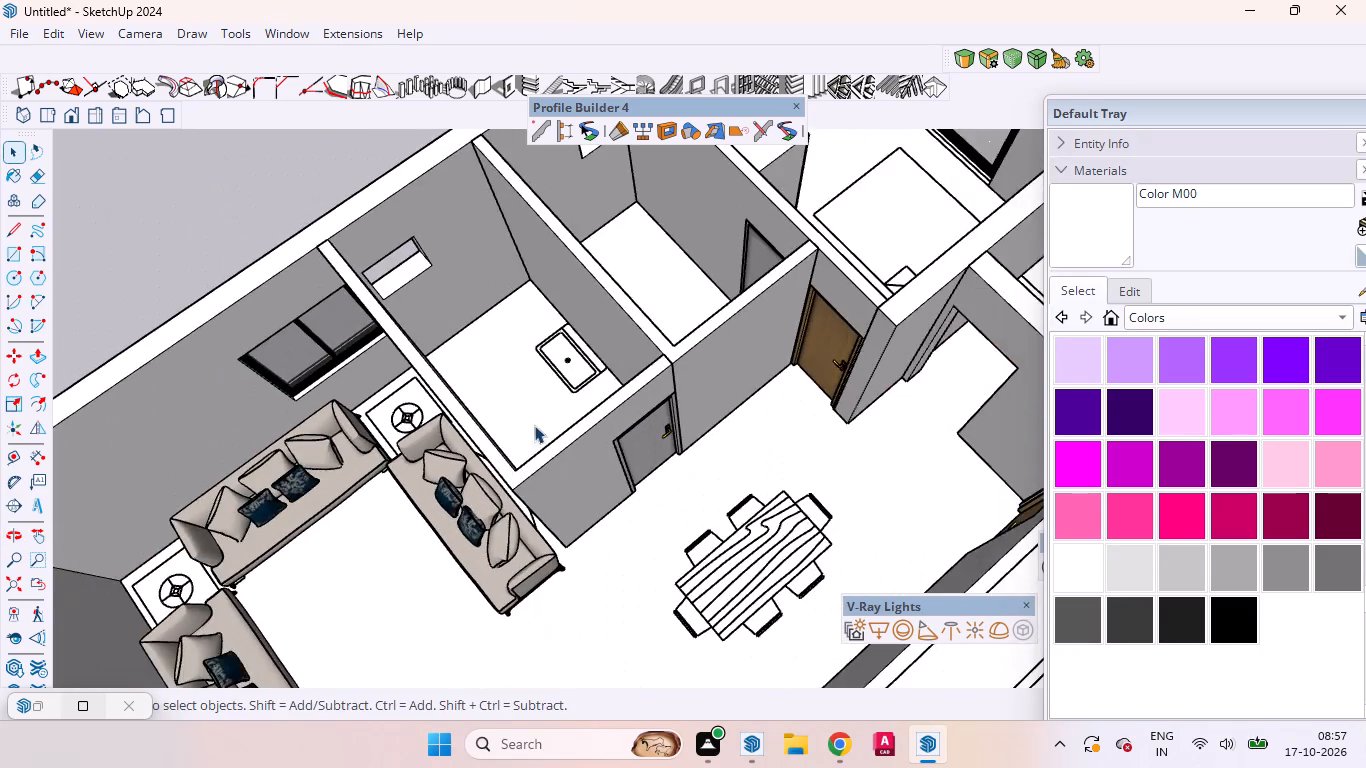
scroll(662, 536, up, 4)
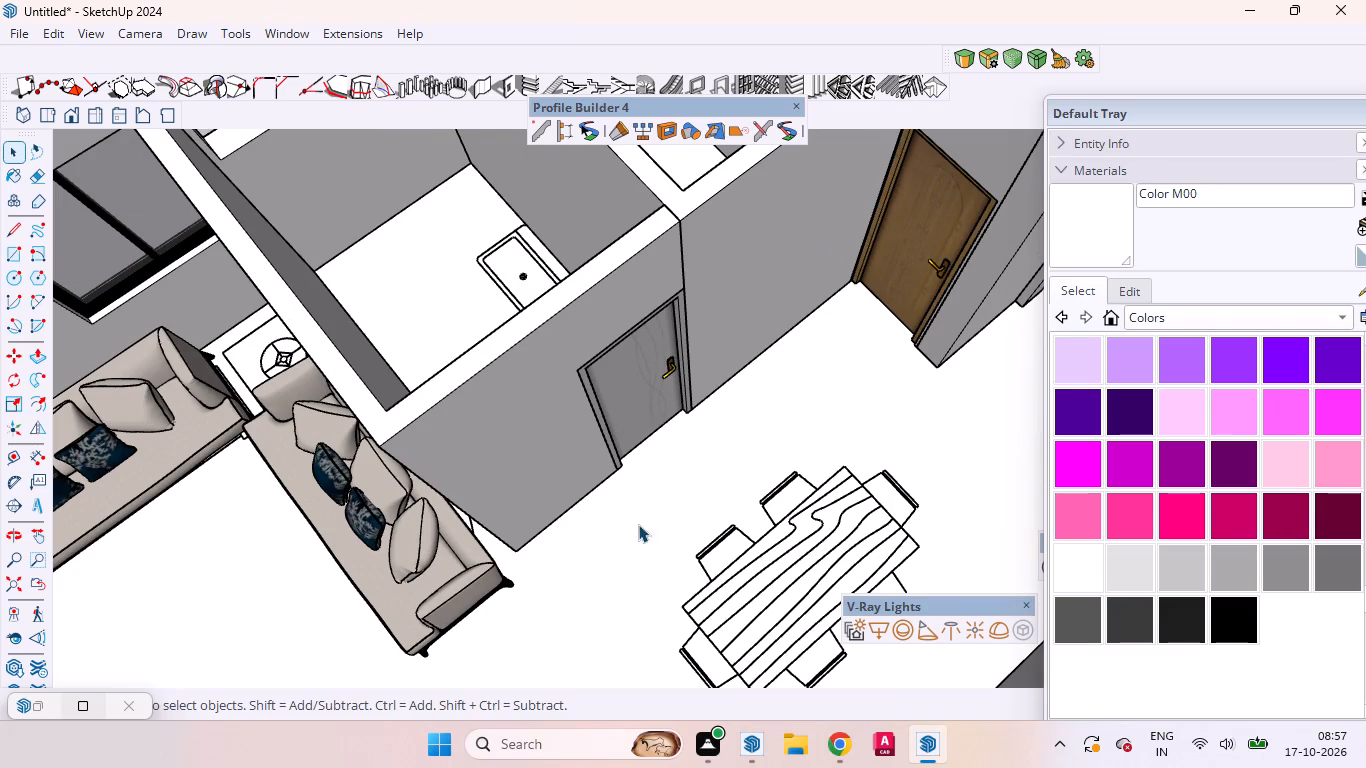
scroll(430, 455, down, 9)
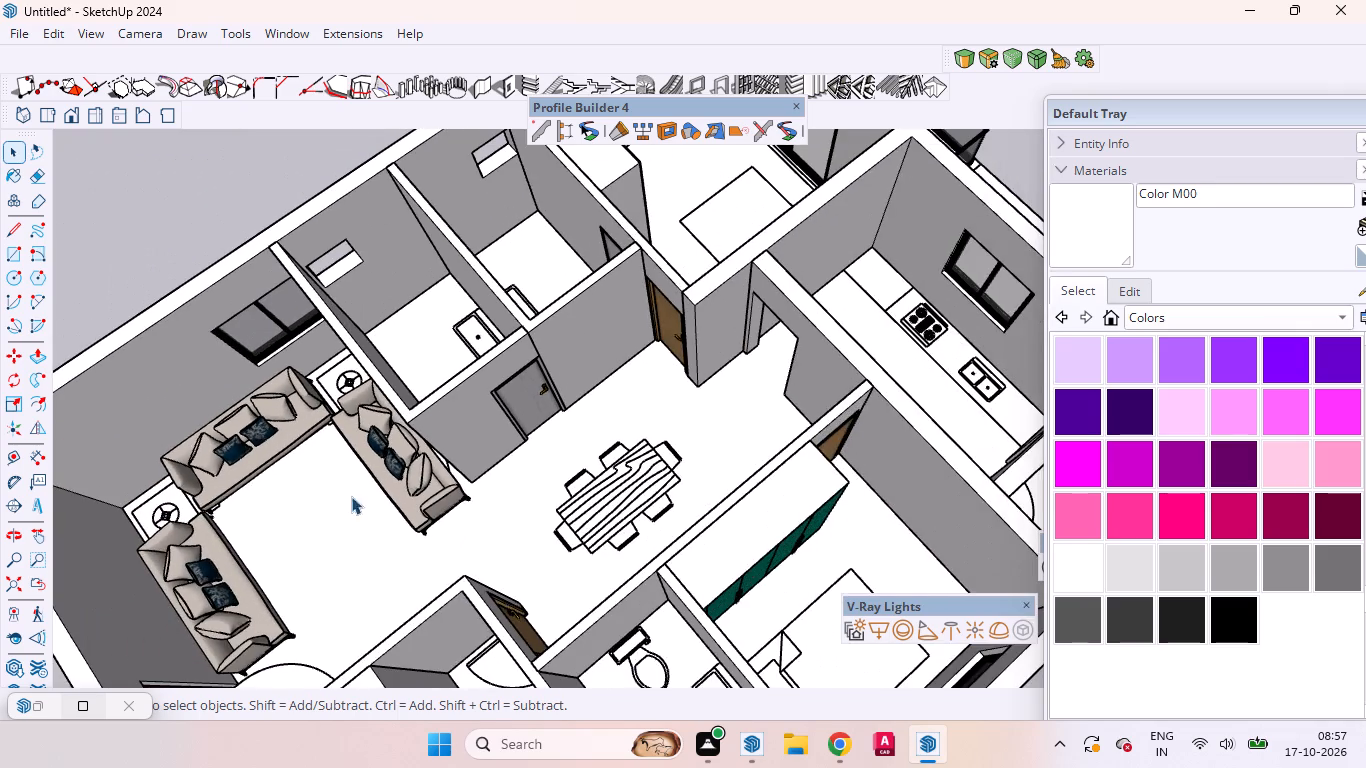
middle_drag(290, 503, 479, 307)
scroll(412, 456, down, 7)
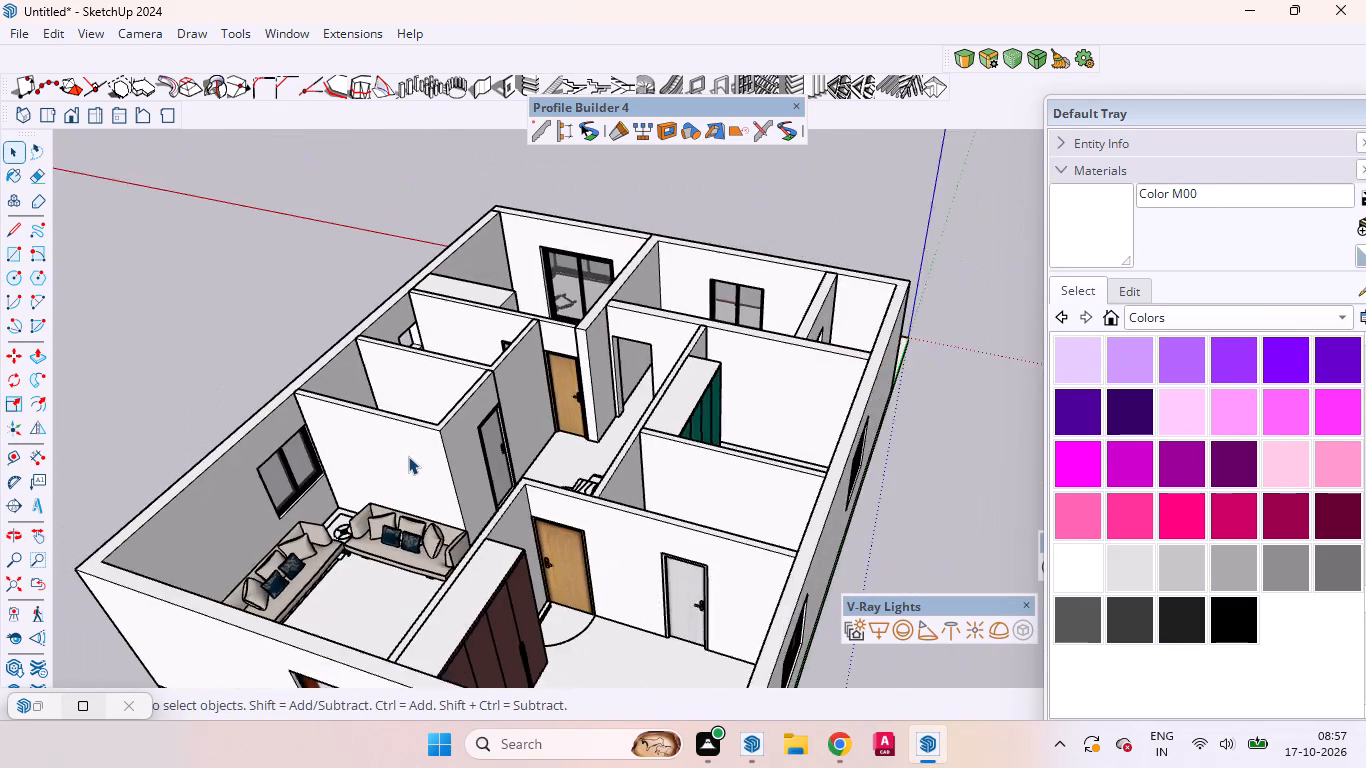
scroll(408, 456, down, 3)
middle_drag(390, 500, 247, 683)
scroll(369, 435, up, 2)
scroll(369, 434, down, 3)
scroll(369, 433, up, 4)
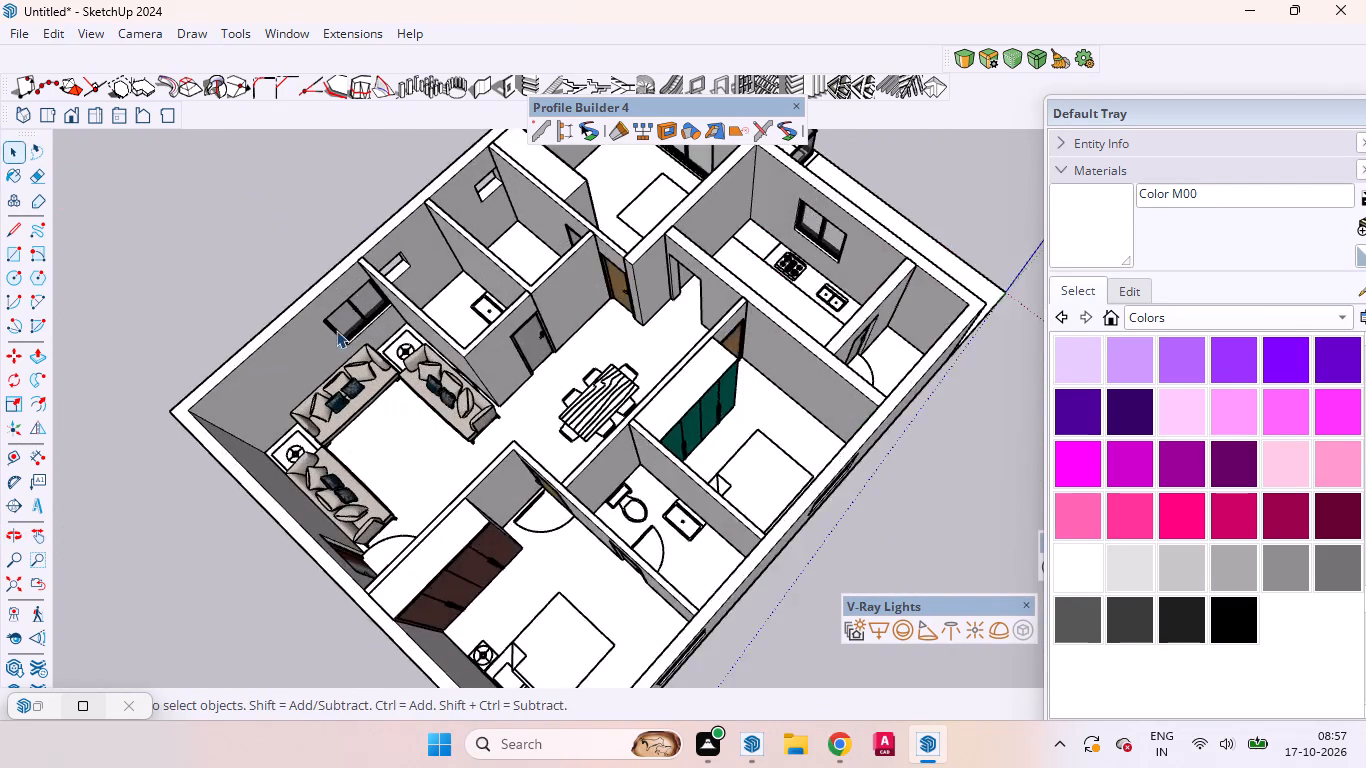
scroll(336, 330, up, 2)
Search the 3D Warehouse models for "bed side table".
click(292, 36)
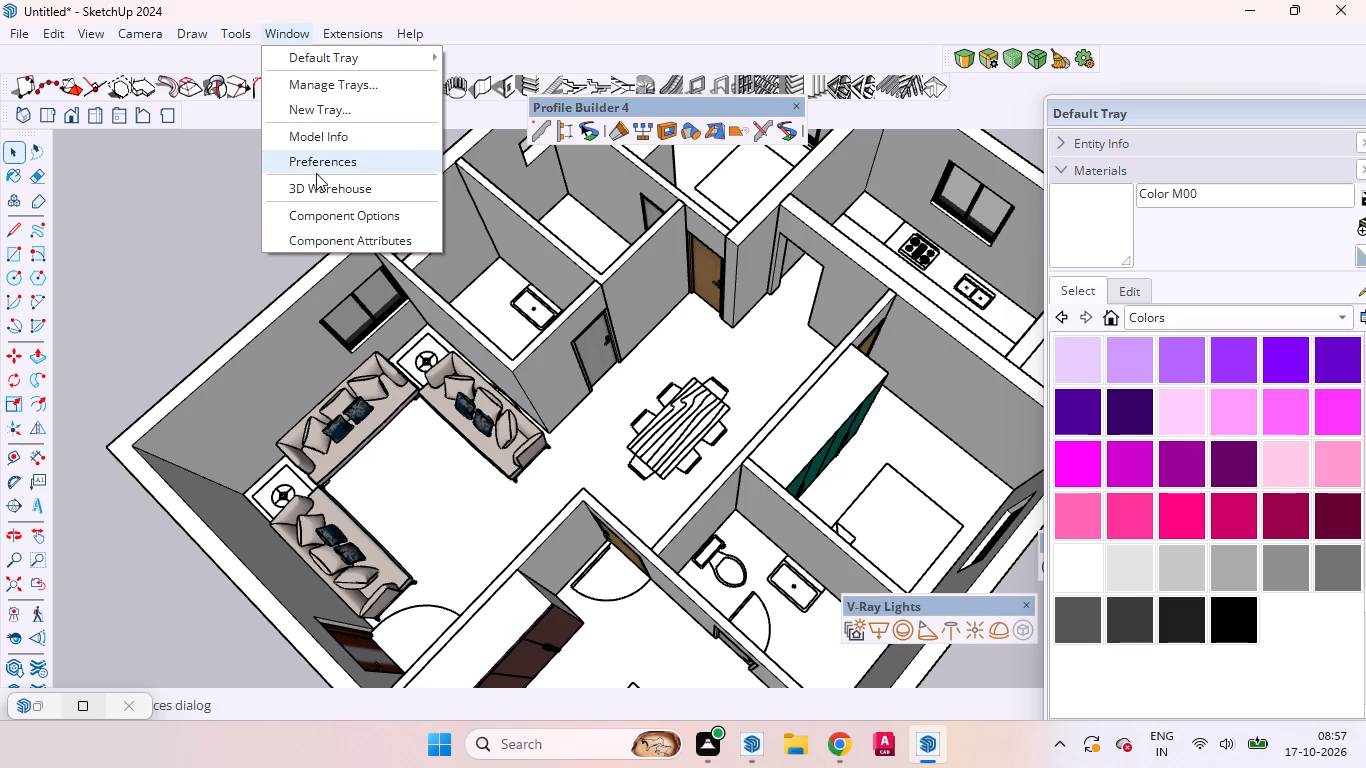
click(324, 184)
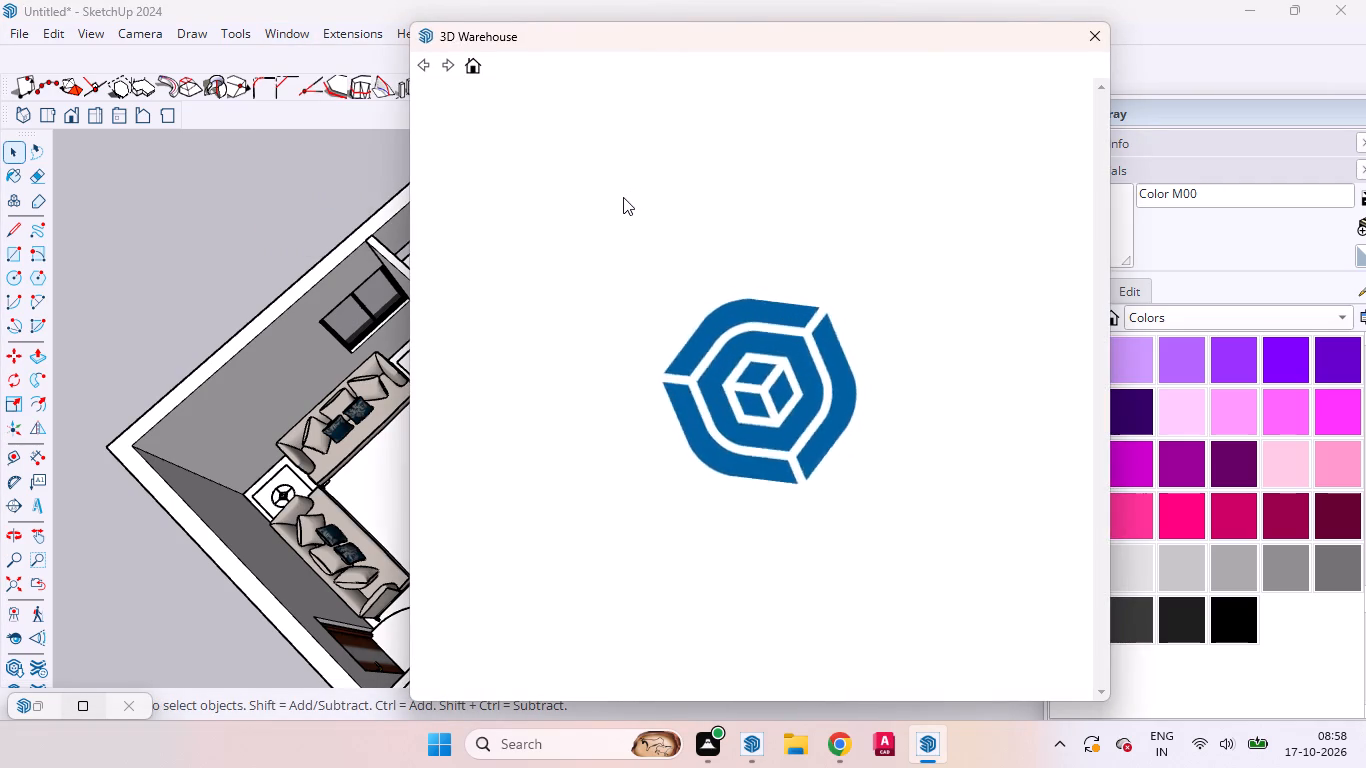
drag(497, 115, 399, 117)
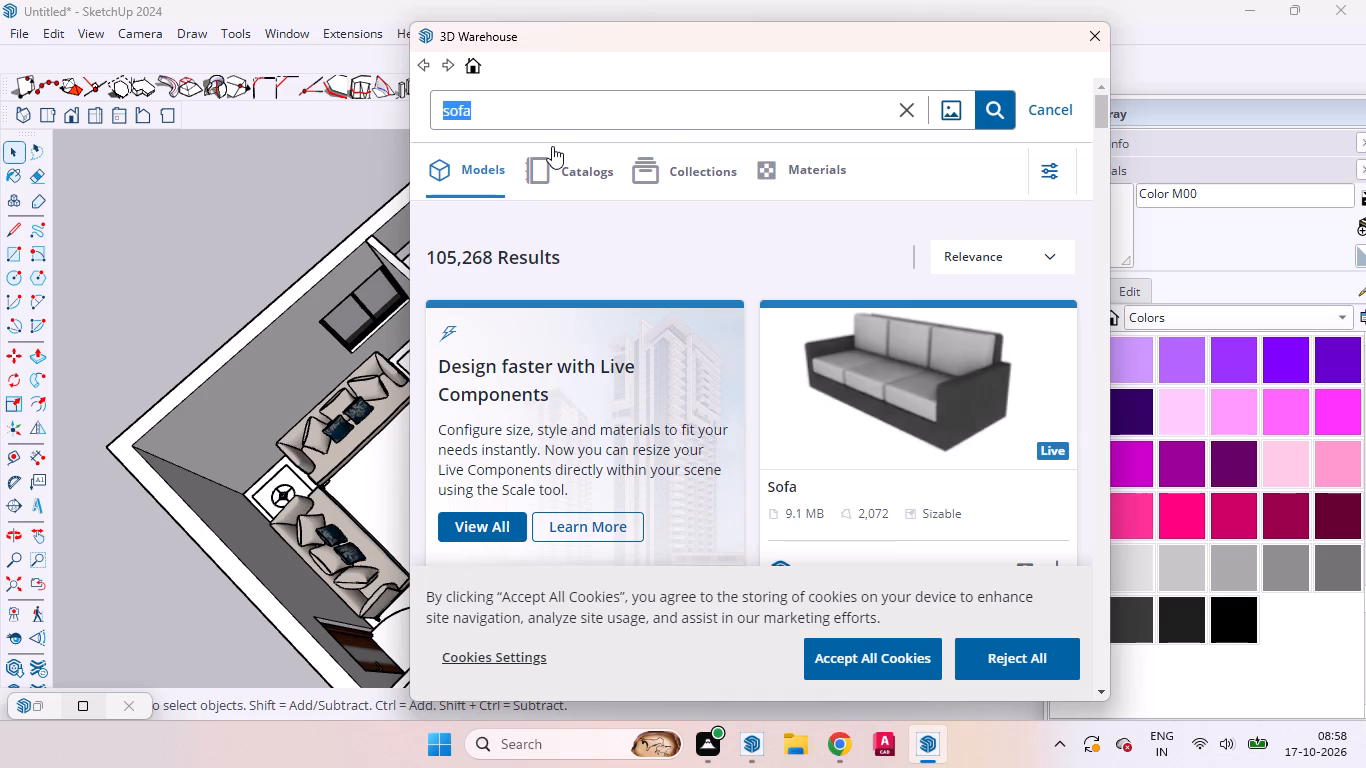
key(BackSpace)
text(bed side table)
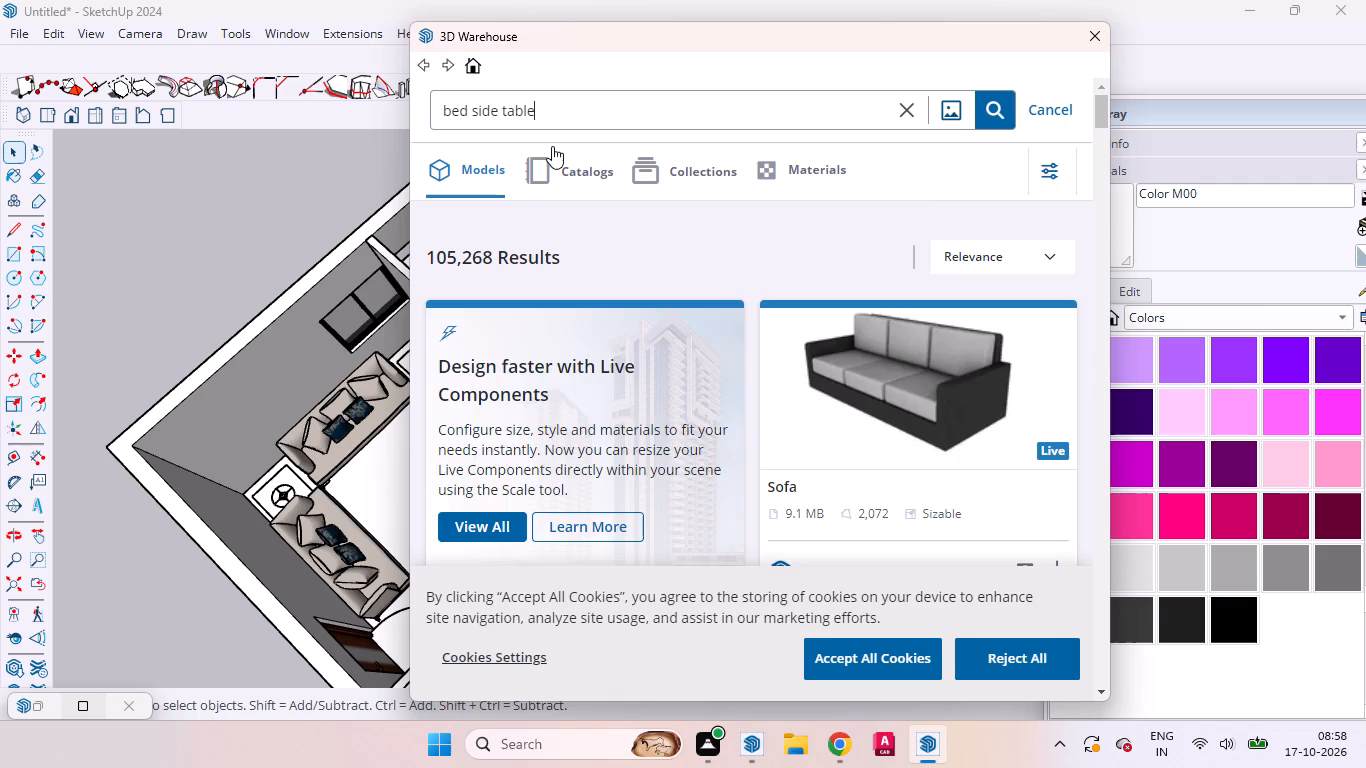
key(Return)
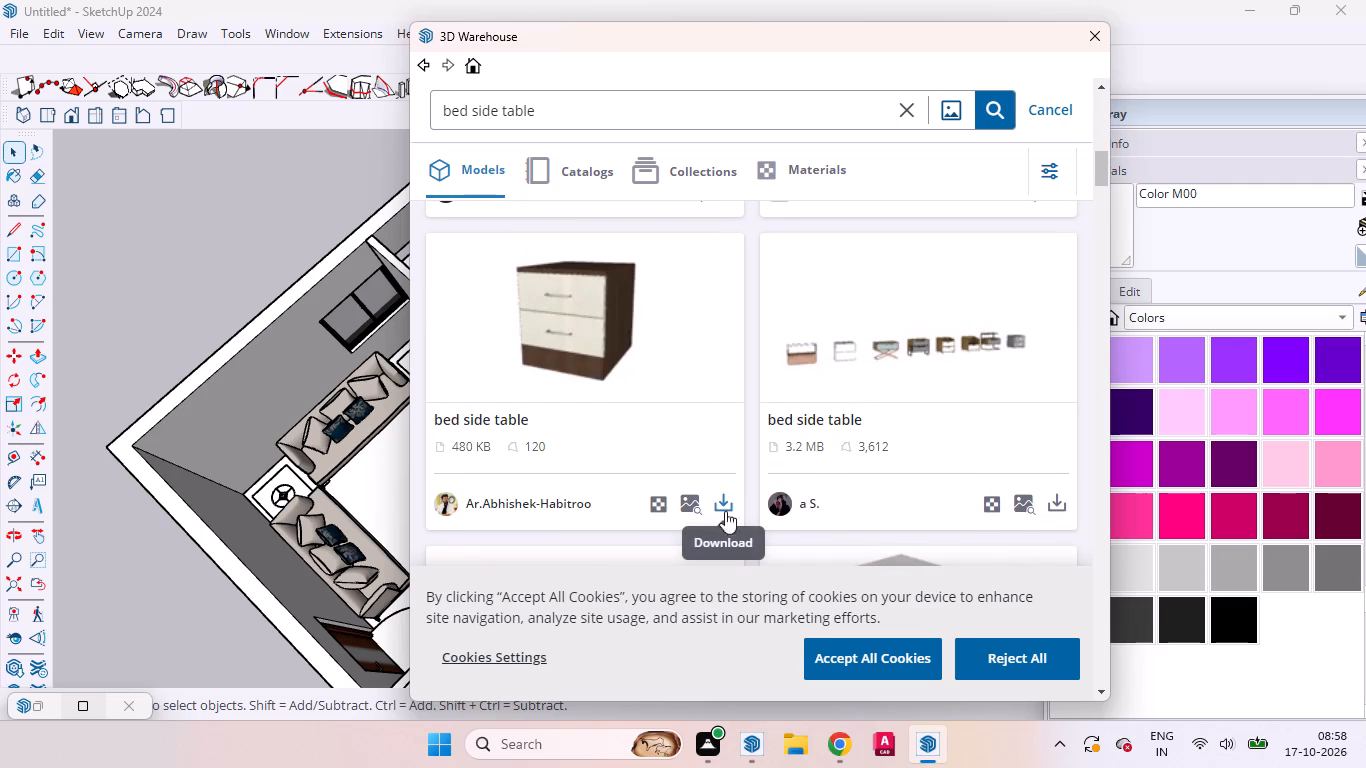
Load the 480 KB two-drawer bed side table into the model and place it on the living room floor between the sofas.
click(721, 495)
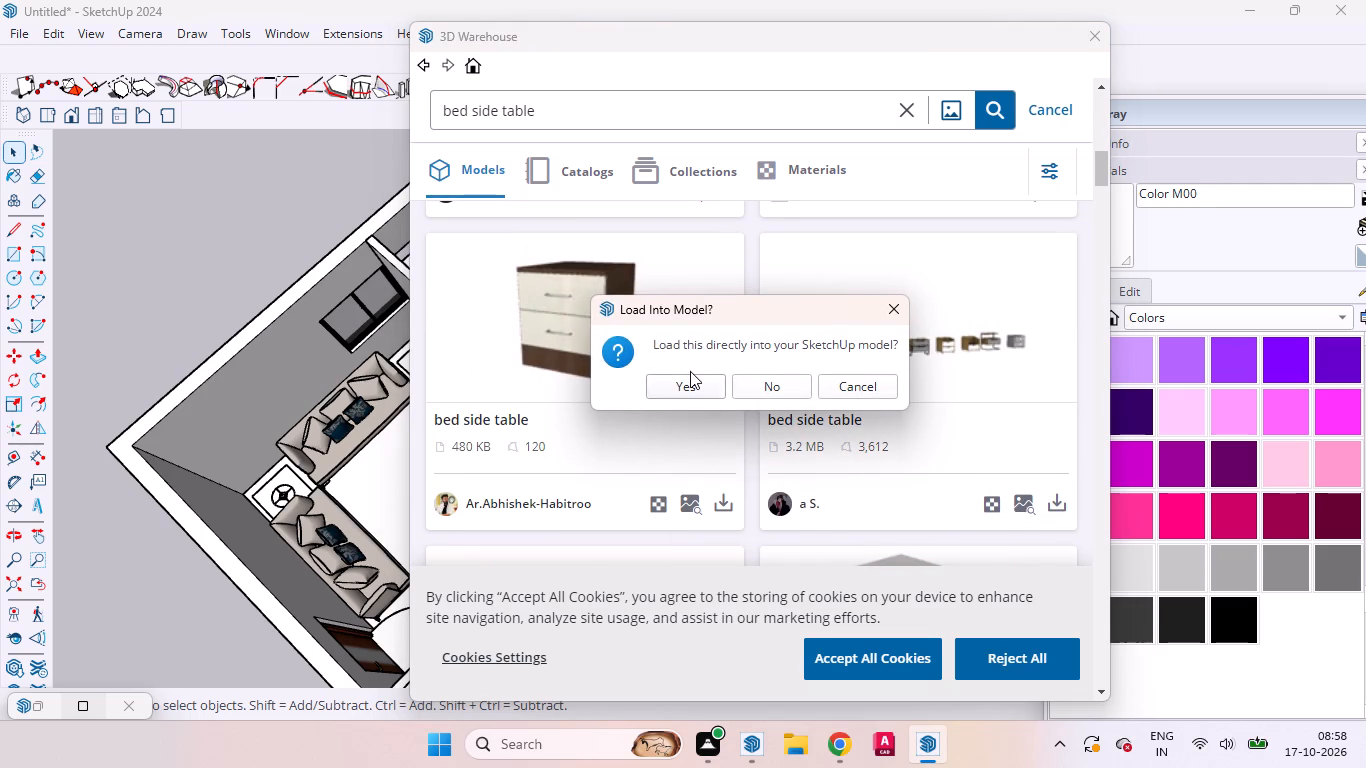
click(680, 393)
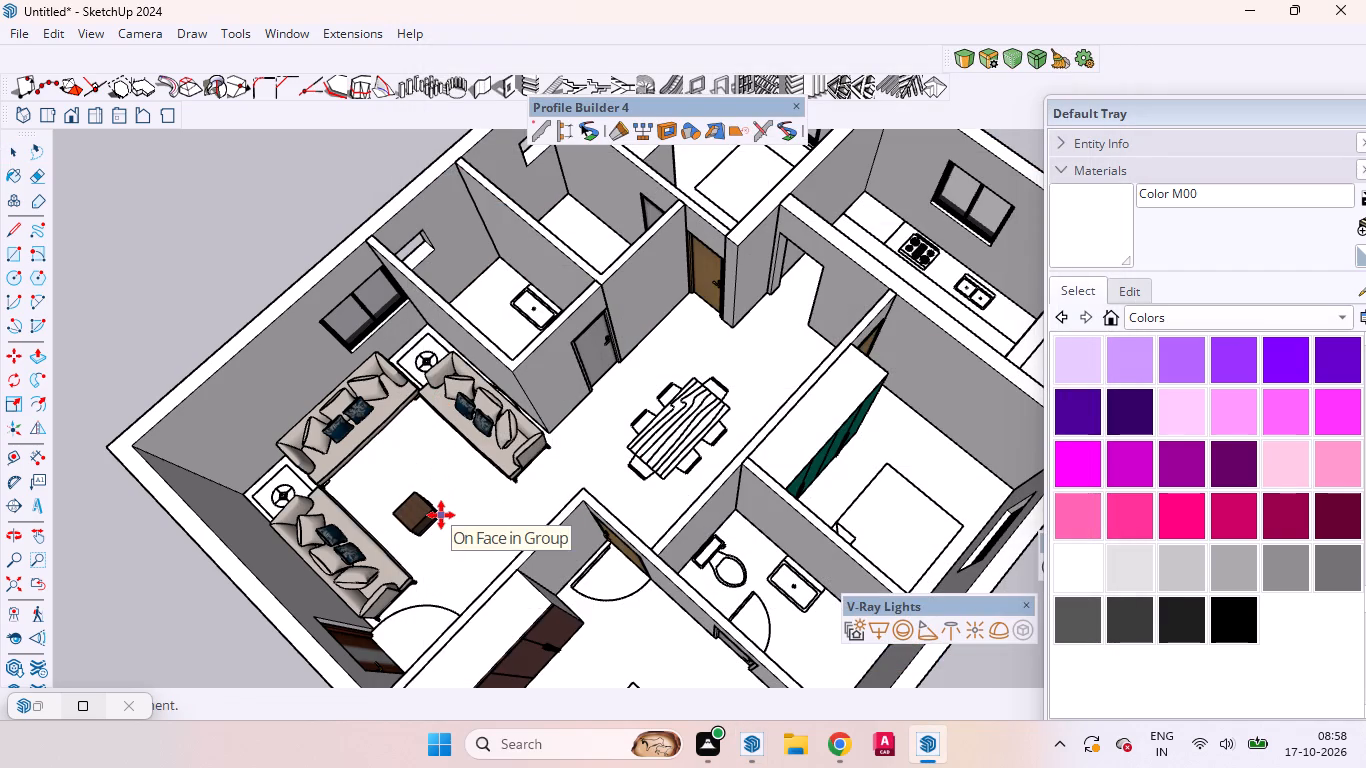
click(441, 515)
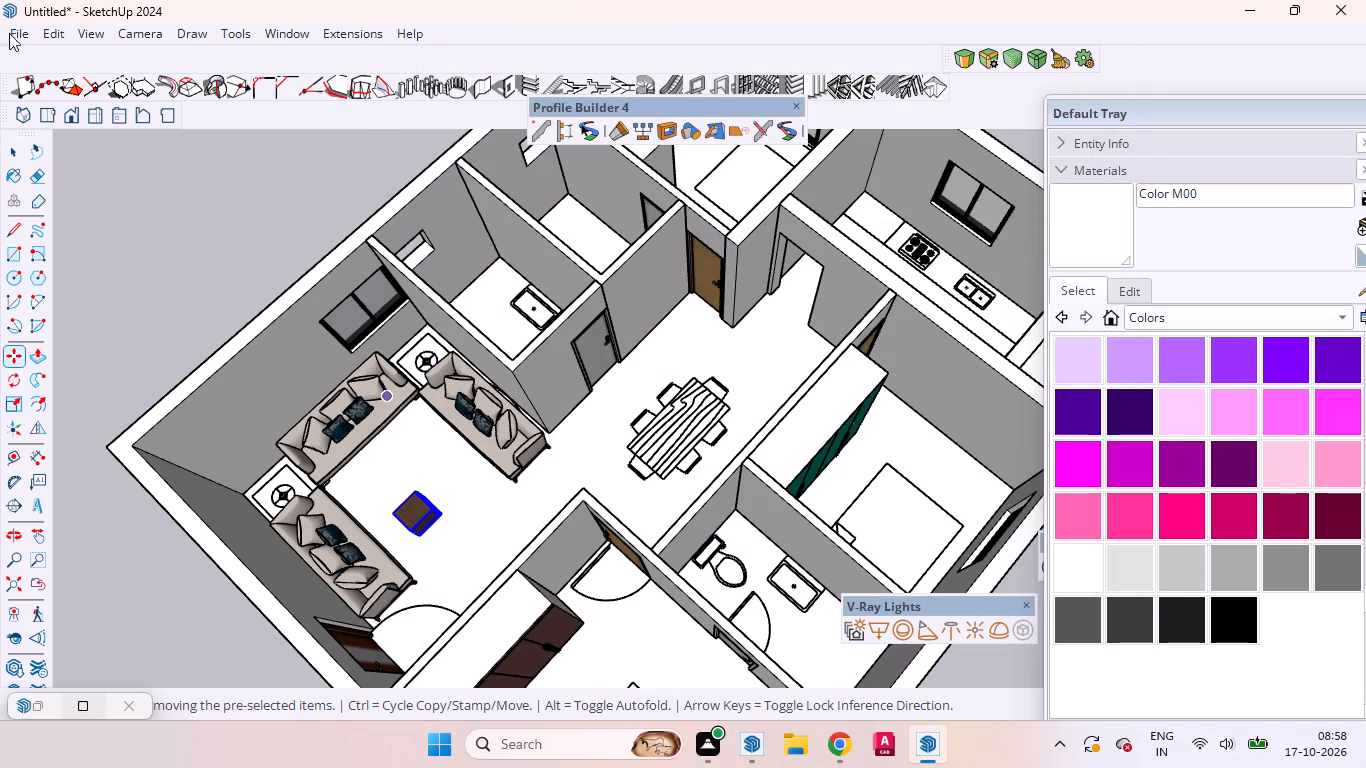
key(space)
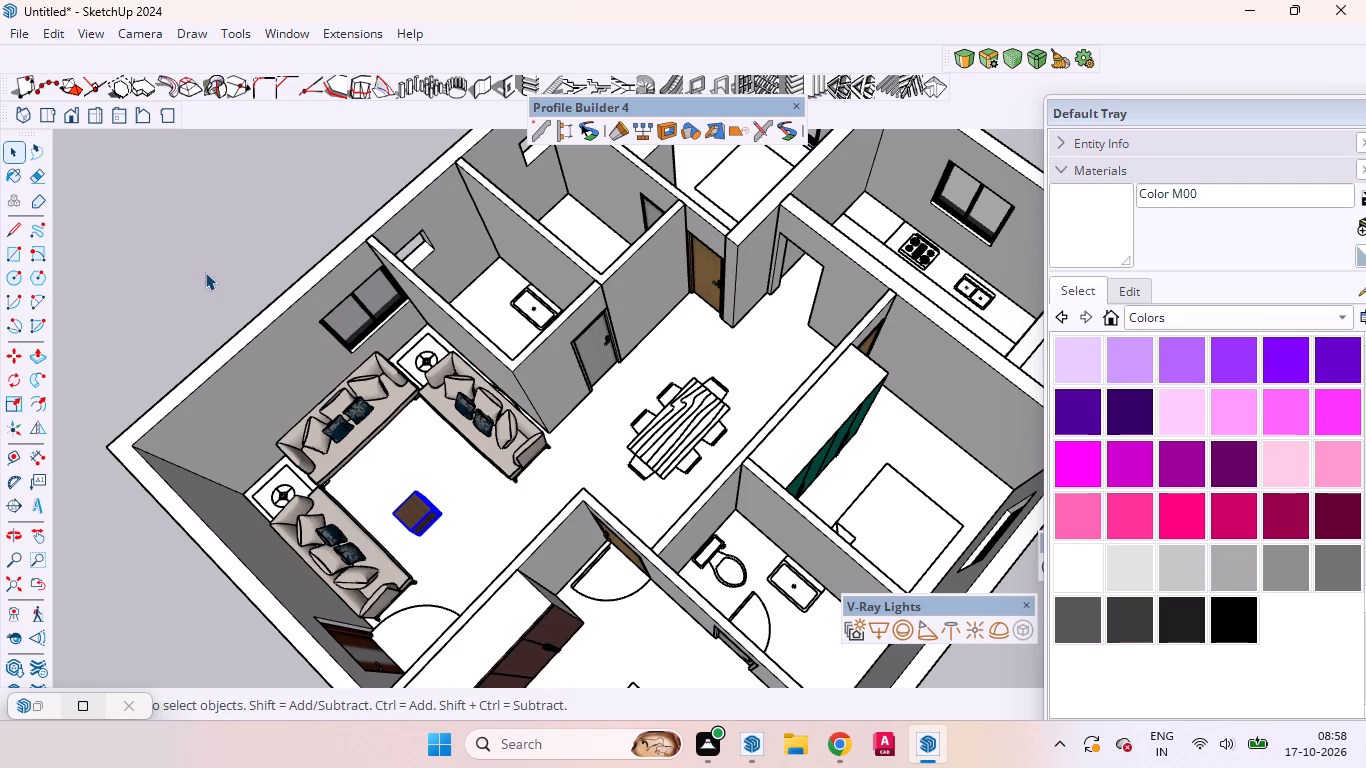
Rotate the two-drawer side table 90° on the living room floor so its drawers face the open floor.
scroll(470, 562, up, 14)
scroll(404, 525, down, 2)
scroll(404, 525, up, 2)
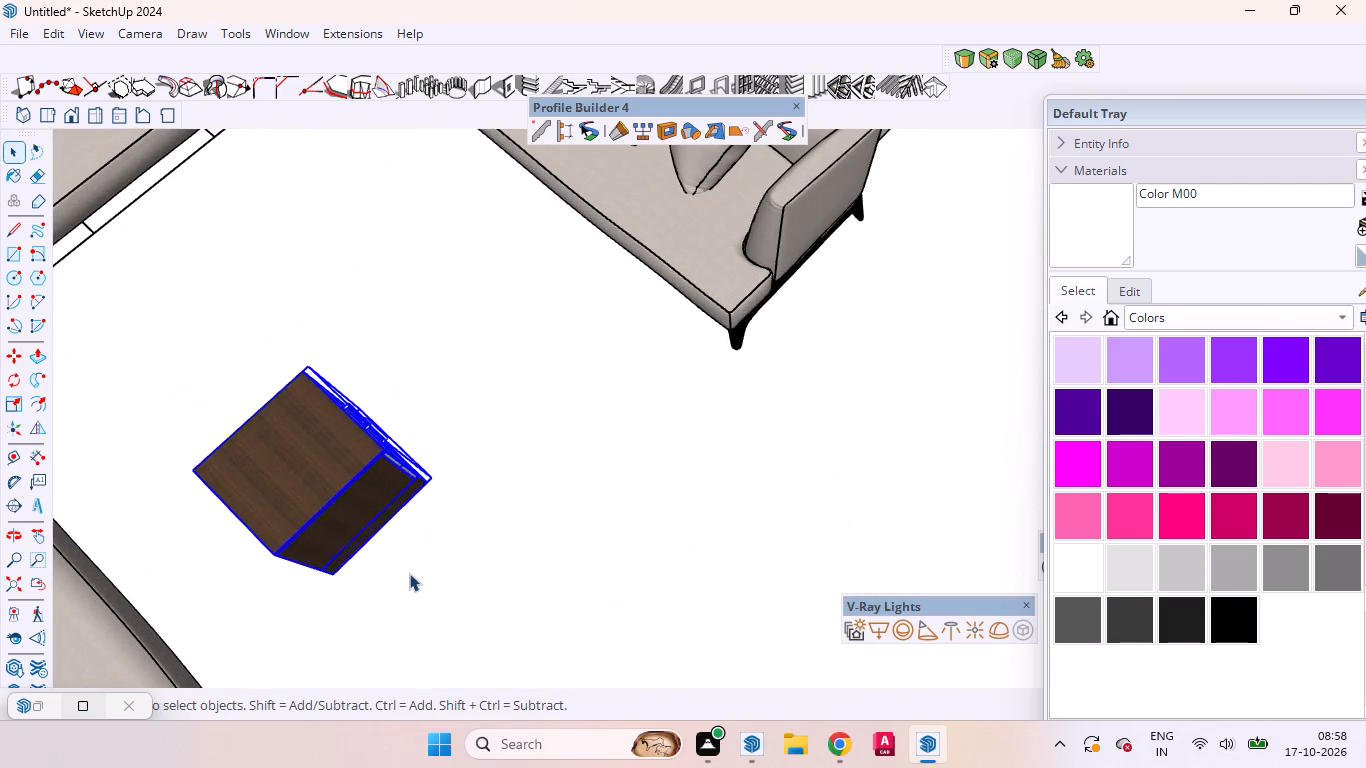
middle_drag(402, 573, 223, 540)
scroll(401, 263, up, 4)
scroll(400, 262, down, 3)
scroll(465, 319, up, 1)
scroll(465, 319, down, 2)
scroll(465, 319, up, 4)
middle_drag(464, 358, 327, 348)
scroll(594, 397, down, 4)
scroll(594, 408, up, 2)
scroll(594, 411, down, 1)
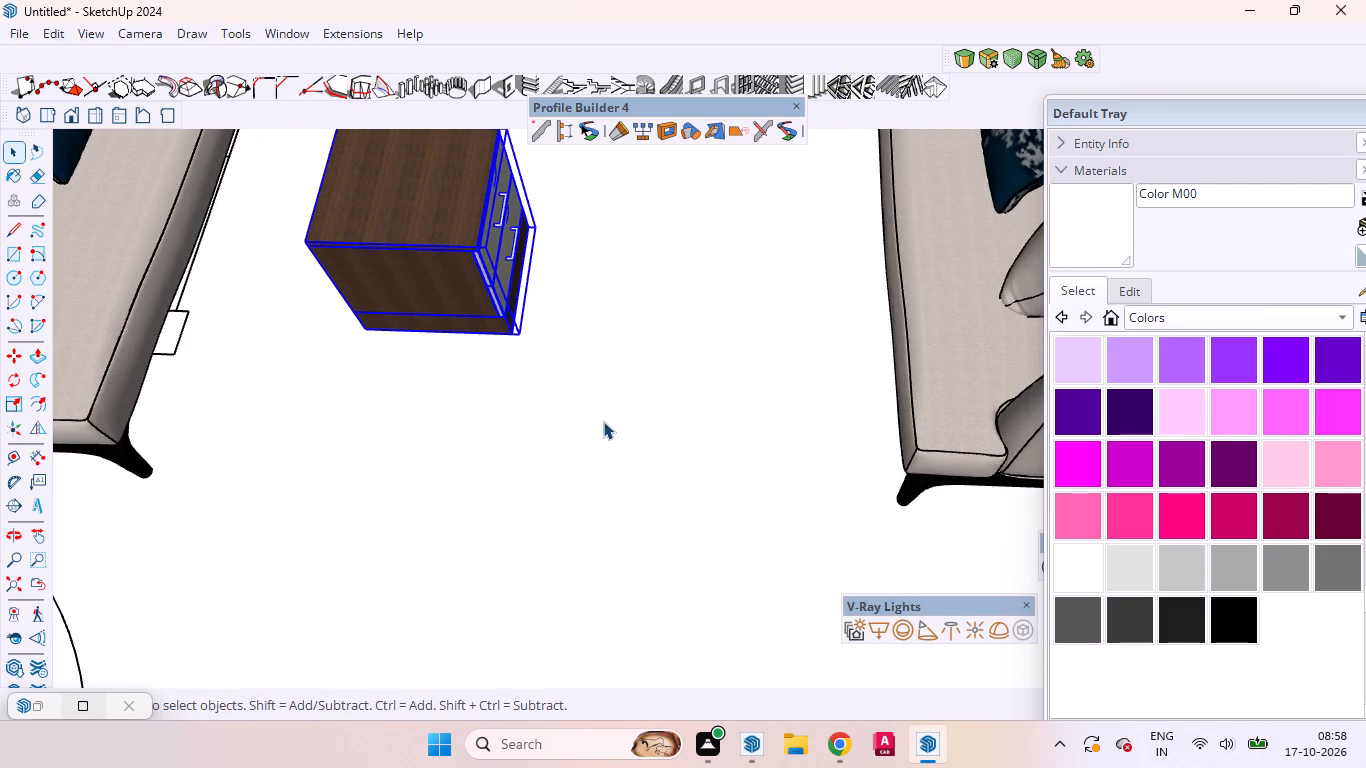
scroll(614, 443, down, 3)
scroll(614, 444, up, 2)
scroll(614, 444, down, 2)
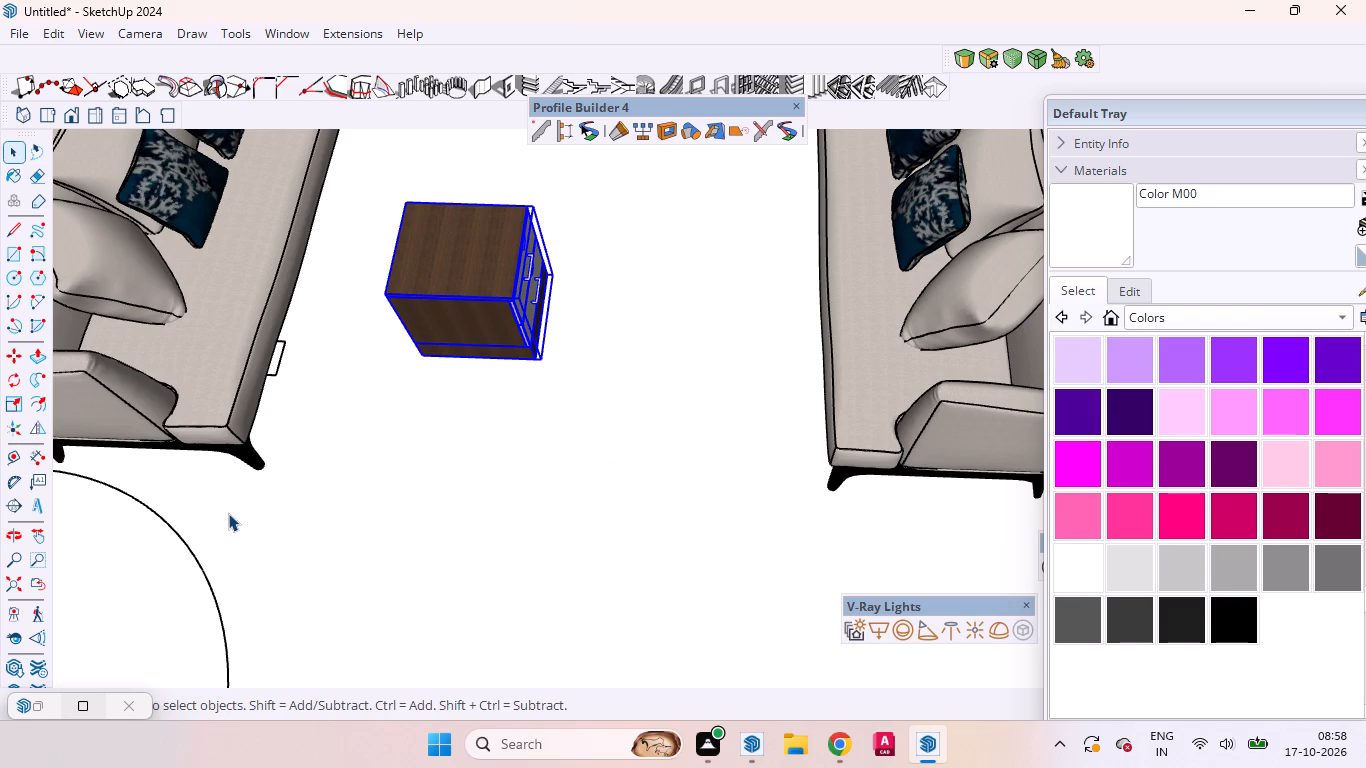
key(q)
click(677, 536)
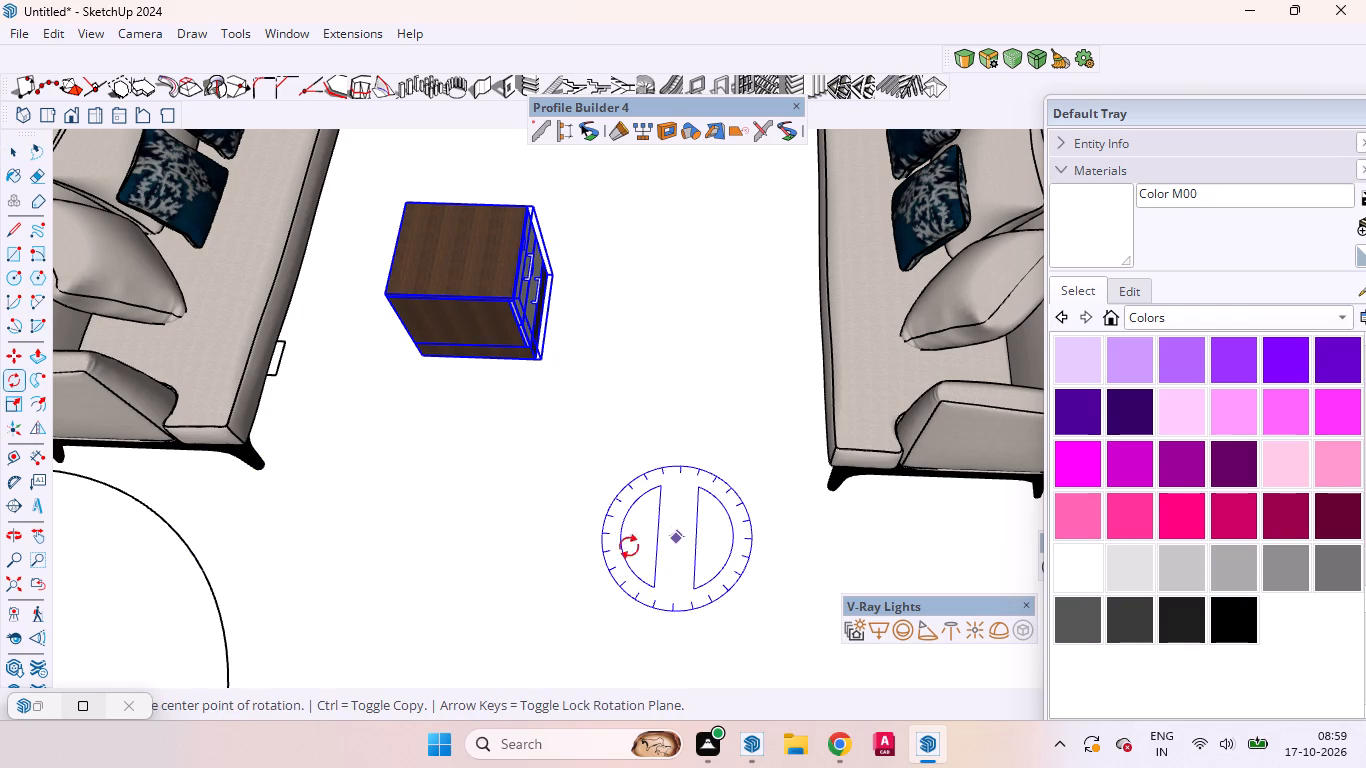
click(443, 548)
text(90)
key(Return)
key(n)
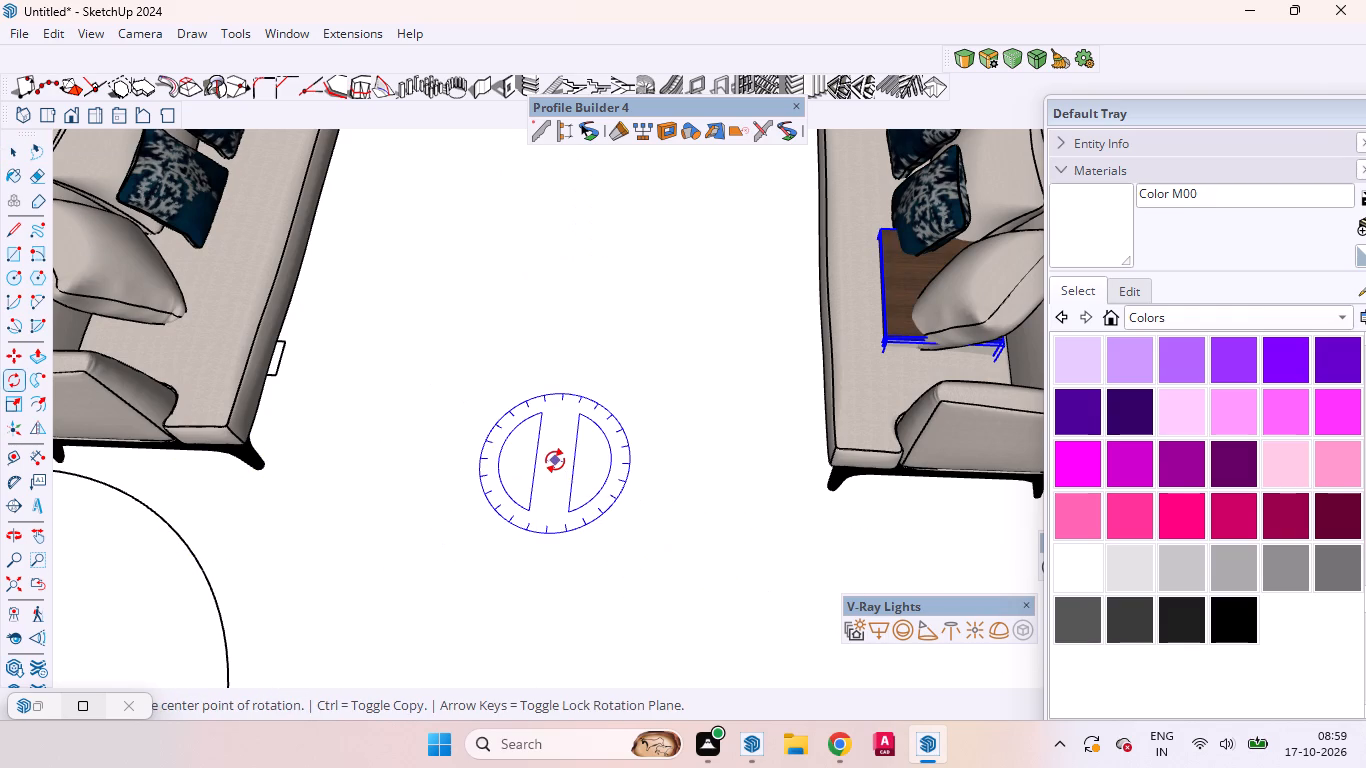
key(space)
Move the side table onto the square table outline in the corner between the window-wall sofa and the sofa beside the bathrooms.
text(m)
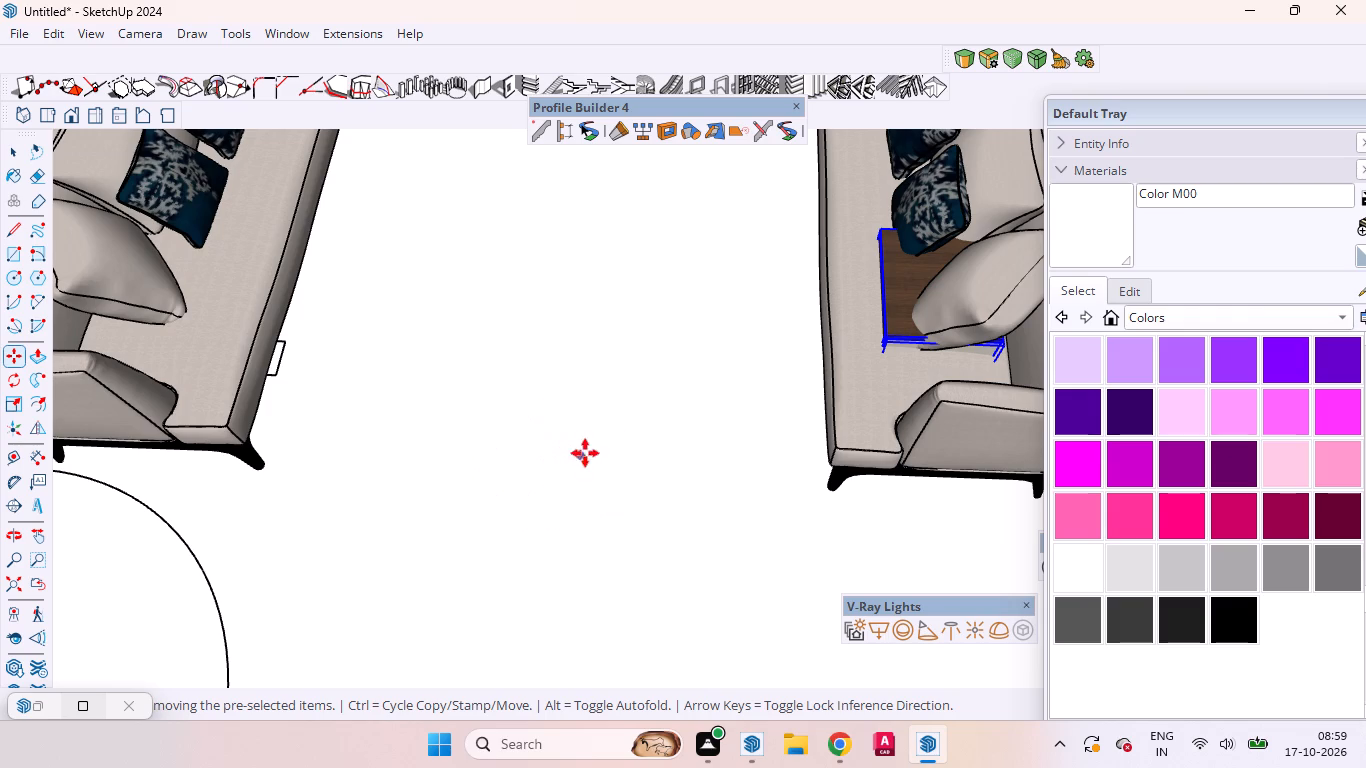
click(585, 453)
click(410, 456)
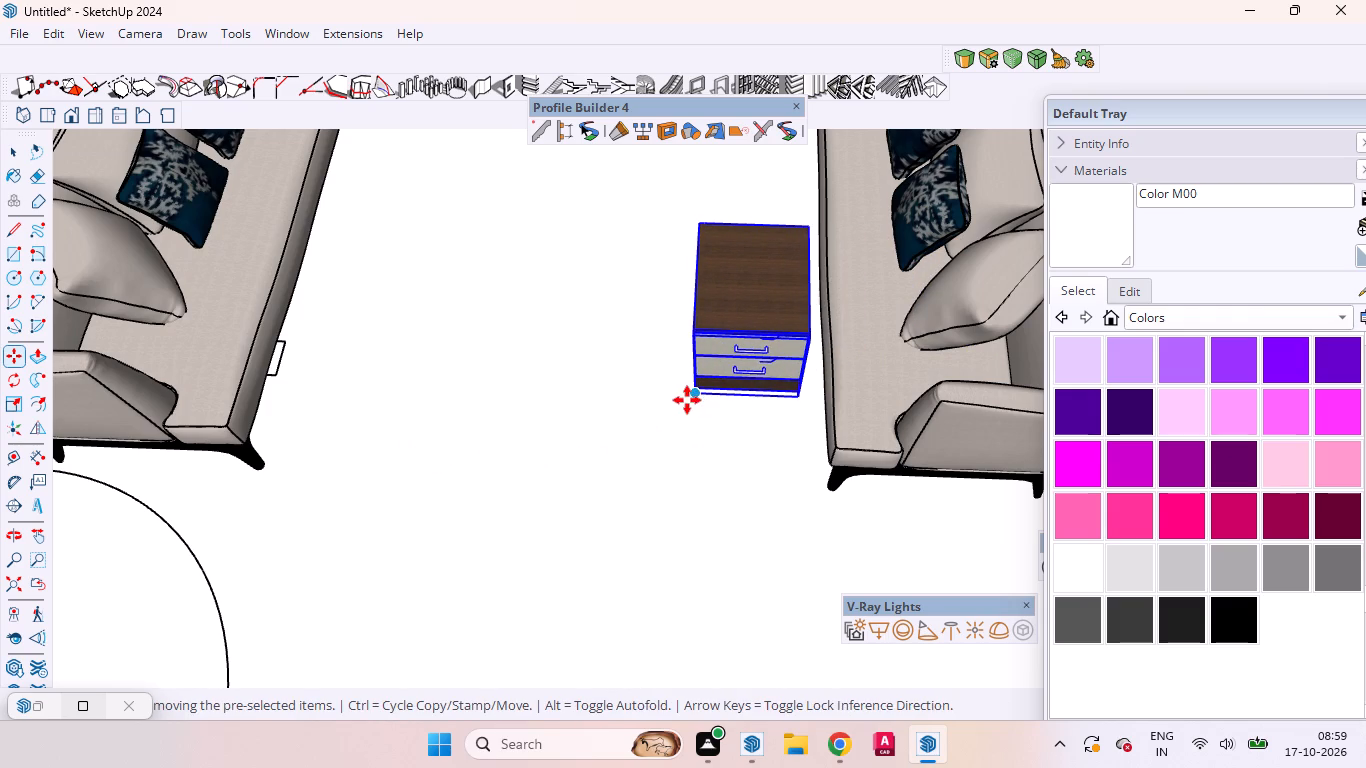
click(687, 399)
scroll(636, 516, down, 10)
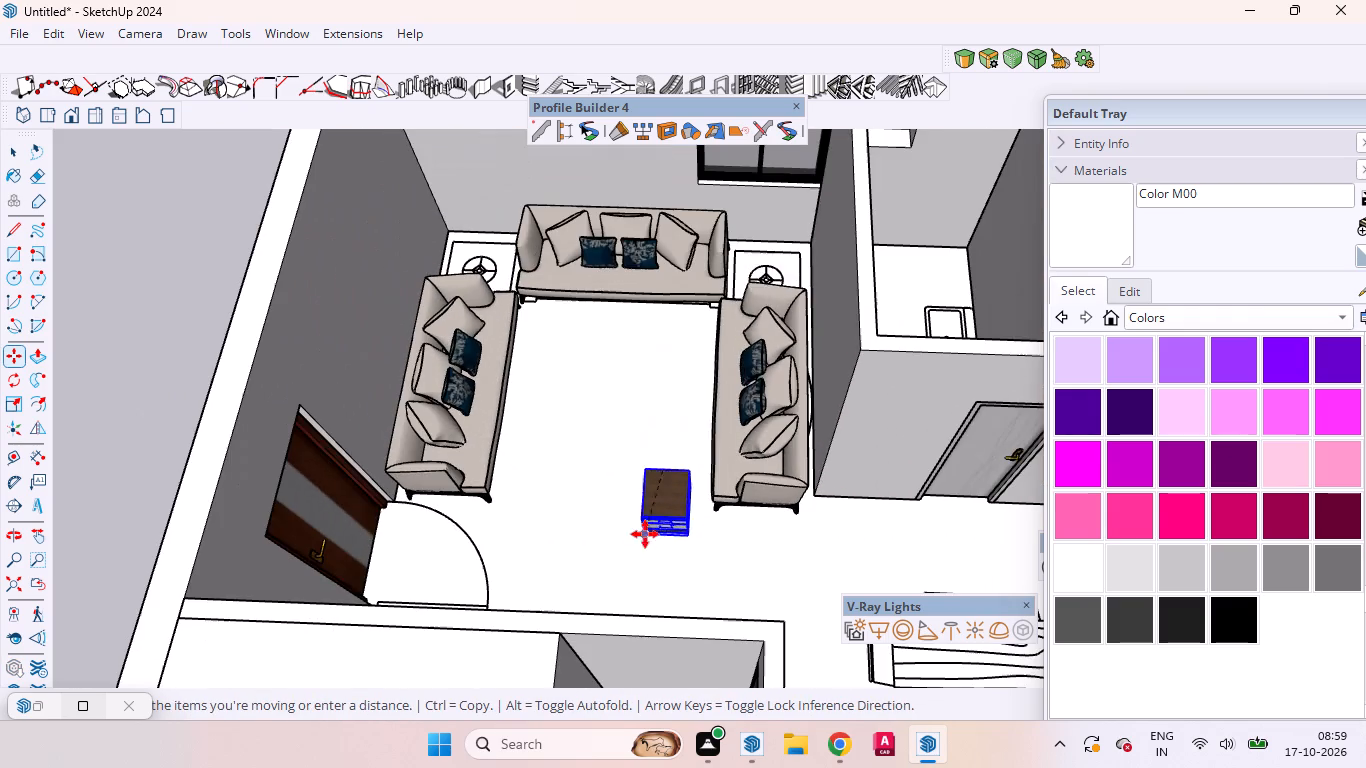
scroll(739, 297, up, 5)
scroll(739, 297, down, 1)
scroll(739, 297, up, 9)
scroll(753, 250, down, 1)
scroll(753, 250, up, 7)
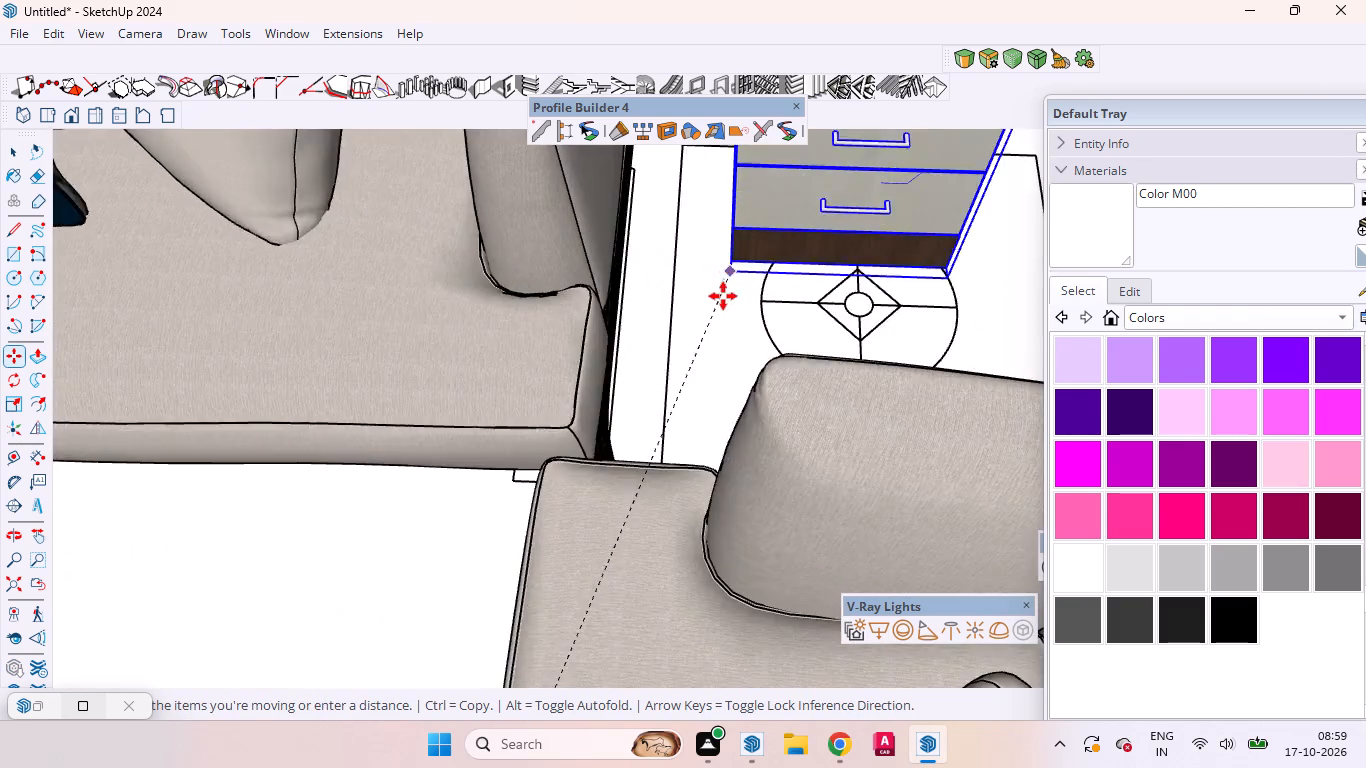
scroll(723, 296, up, 3)
middle_drag(702, 367, 999, 511)
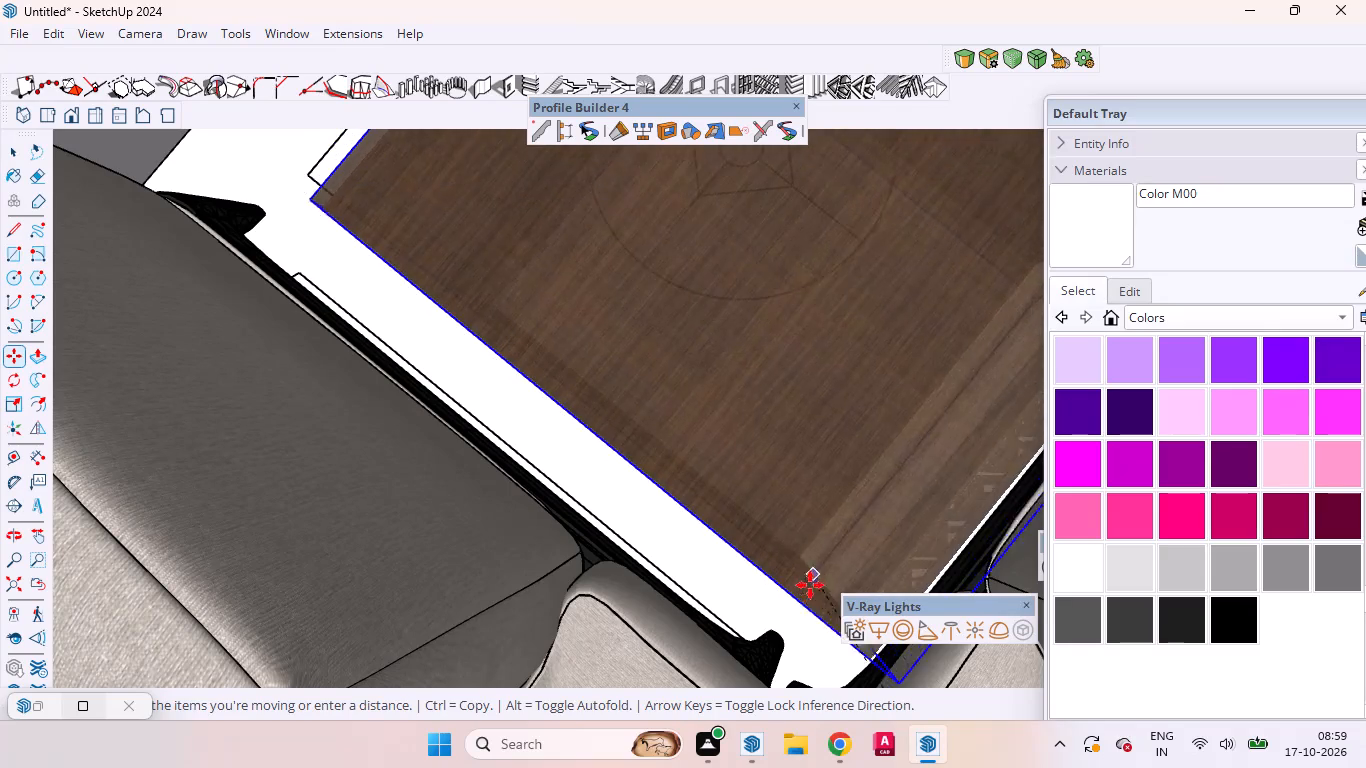
click(810, 586)
middle_drag(745, 457, 546, 259)
scroll(569, 292, down, 5)
scroll(670, 318, down, 5)
scroll(673, 320, up, 2)
scroll(675, 323, down, 1)
scroll(687, 411, down, 1)
scroll(687, 412, up, 1)
scroll(687, 414, down, 8)
scroll(688, 427, up, 1)
scroll(688, 429, down, 1)
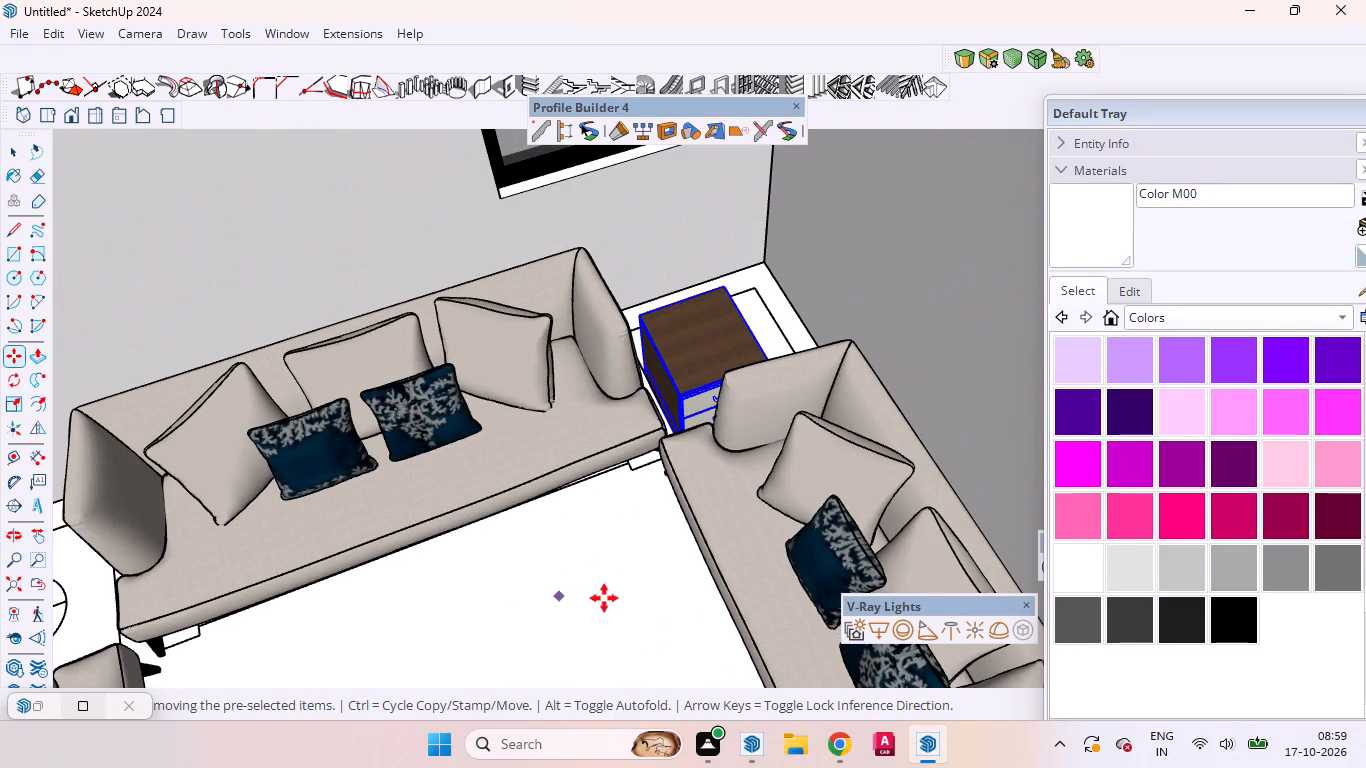
Enlarge the corner side table uniformly with Scale so it covers more of its floor outline.
key(s)
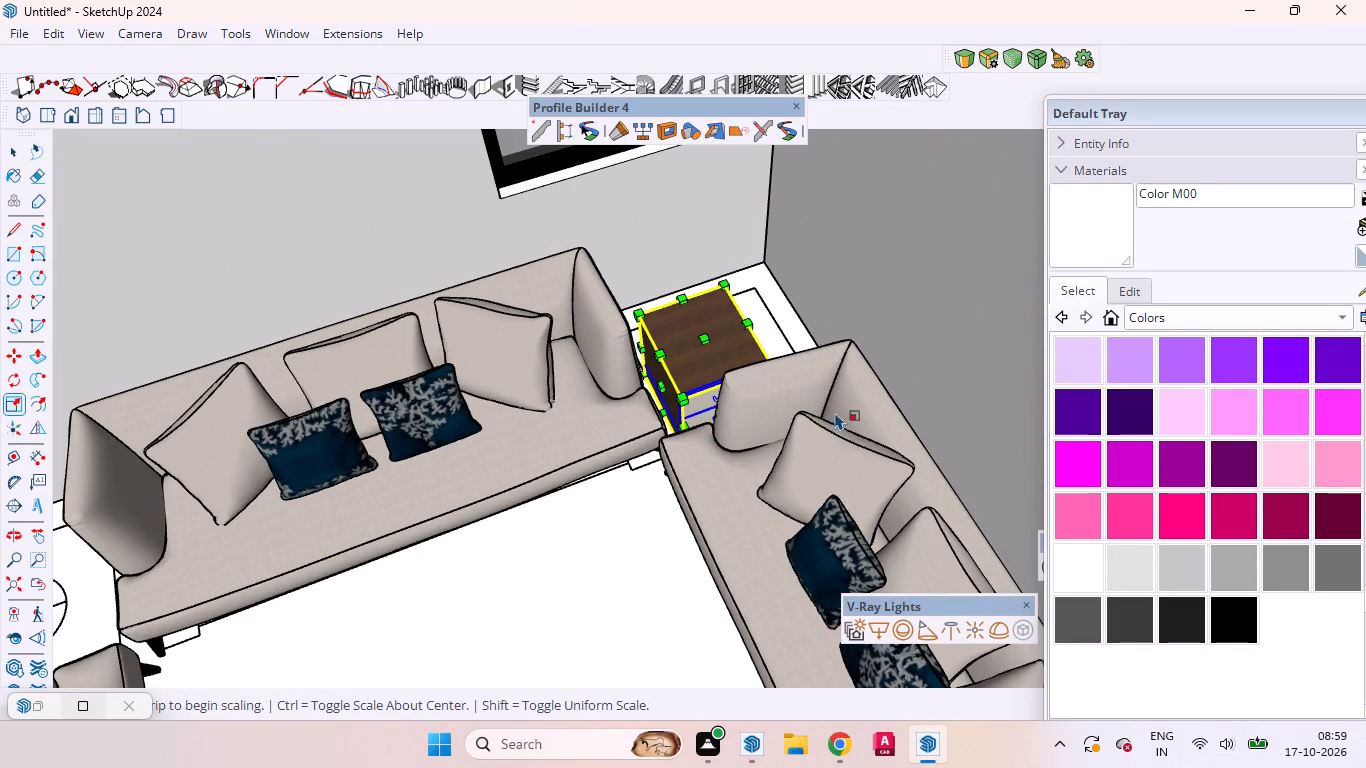
middle_drag(795, 266, 402, 351)
scroll(795, 271, up, 1)
middle_drag(661, 375, 856, 407)
click(766, 307)
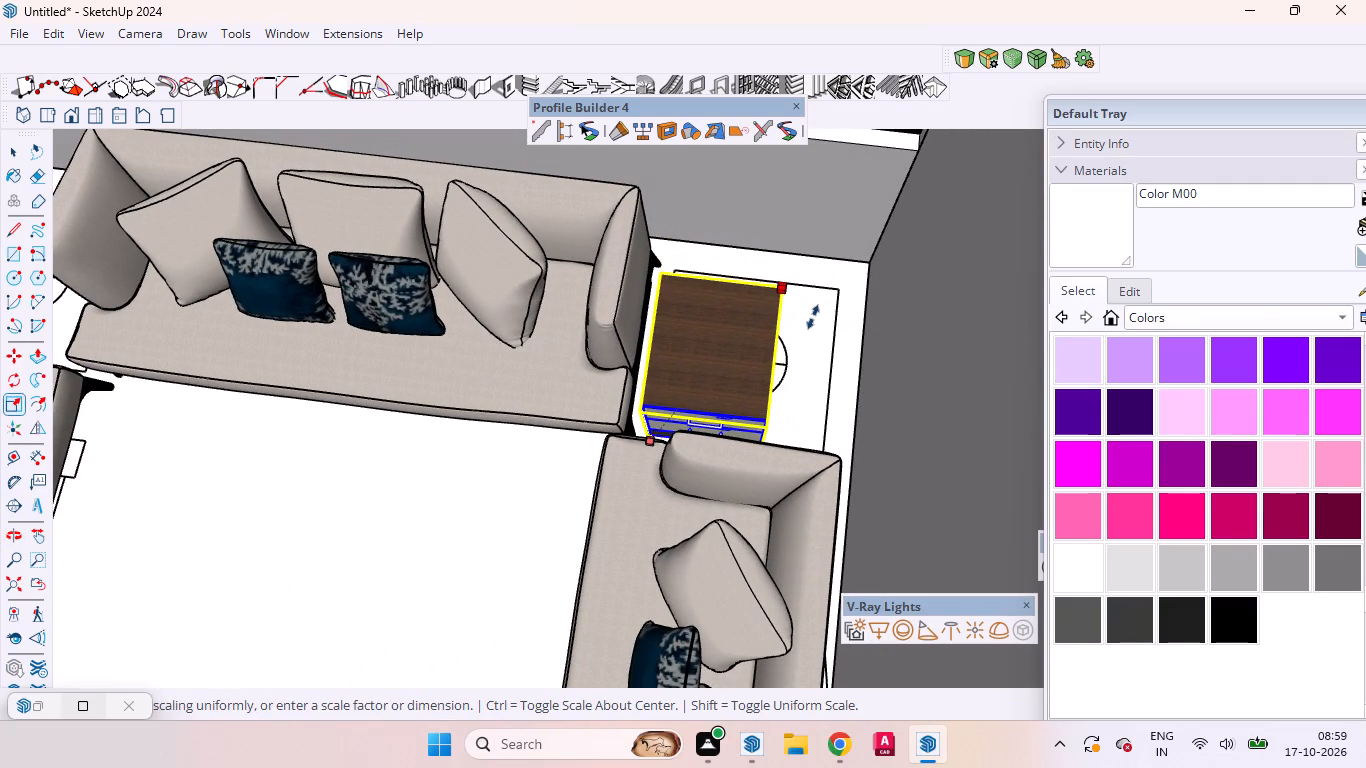
click(813, 317)
middle_drag(800, 368, 743, 340)
Stretch the side table's width towards the bathroom-side wall, past the edge of its floor outline.
scroll(743, 340, up, 9)
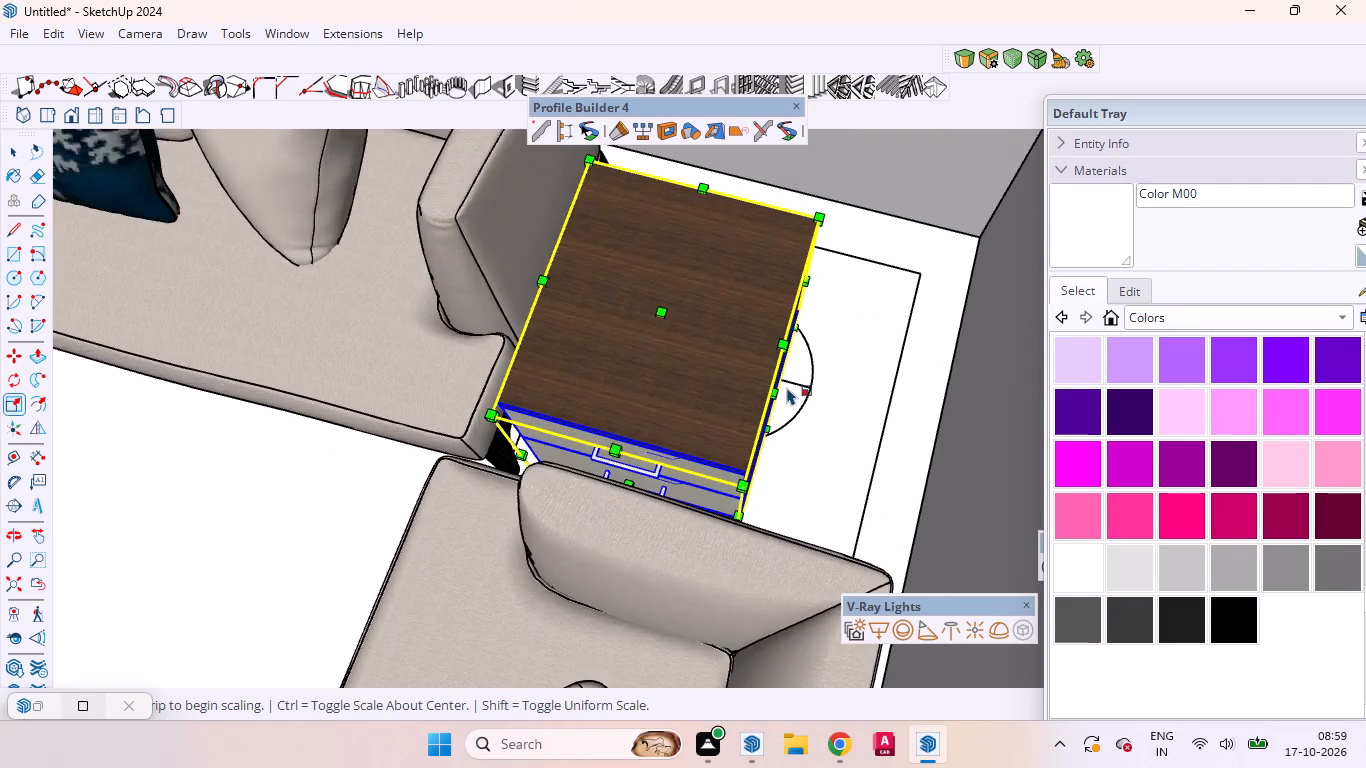
scroll(787, 387, up, 2)
click(778, 392)
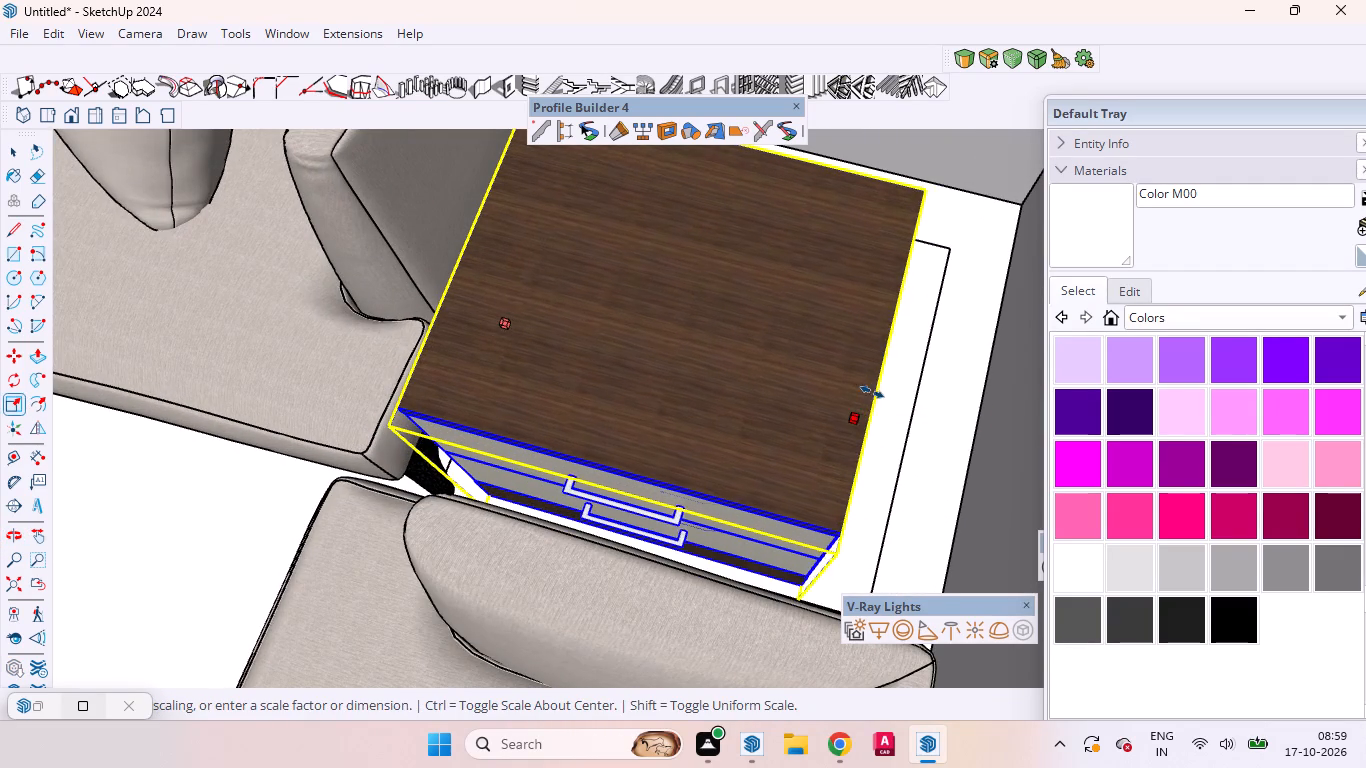
click(934, 424)
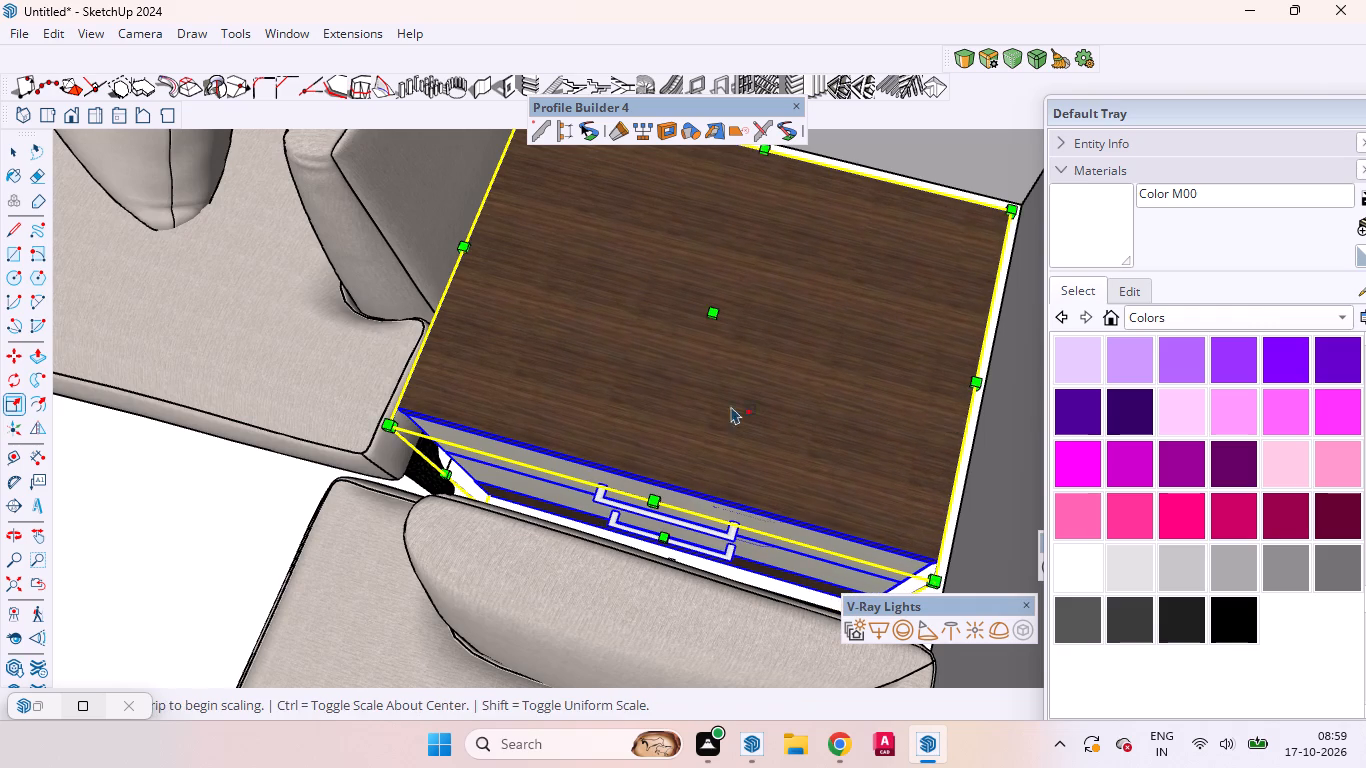
Stretch the side table's depth back towards the window wall so it fills the corner behind the sofas.
scroll(683, 404, up, 2)
middle_drag(683, 404, 1295, 441)
middle_drag(449, 433, 503, 420)
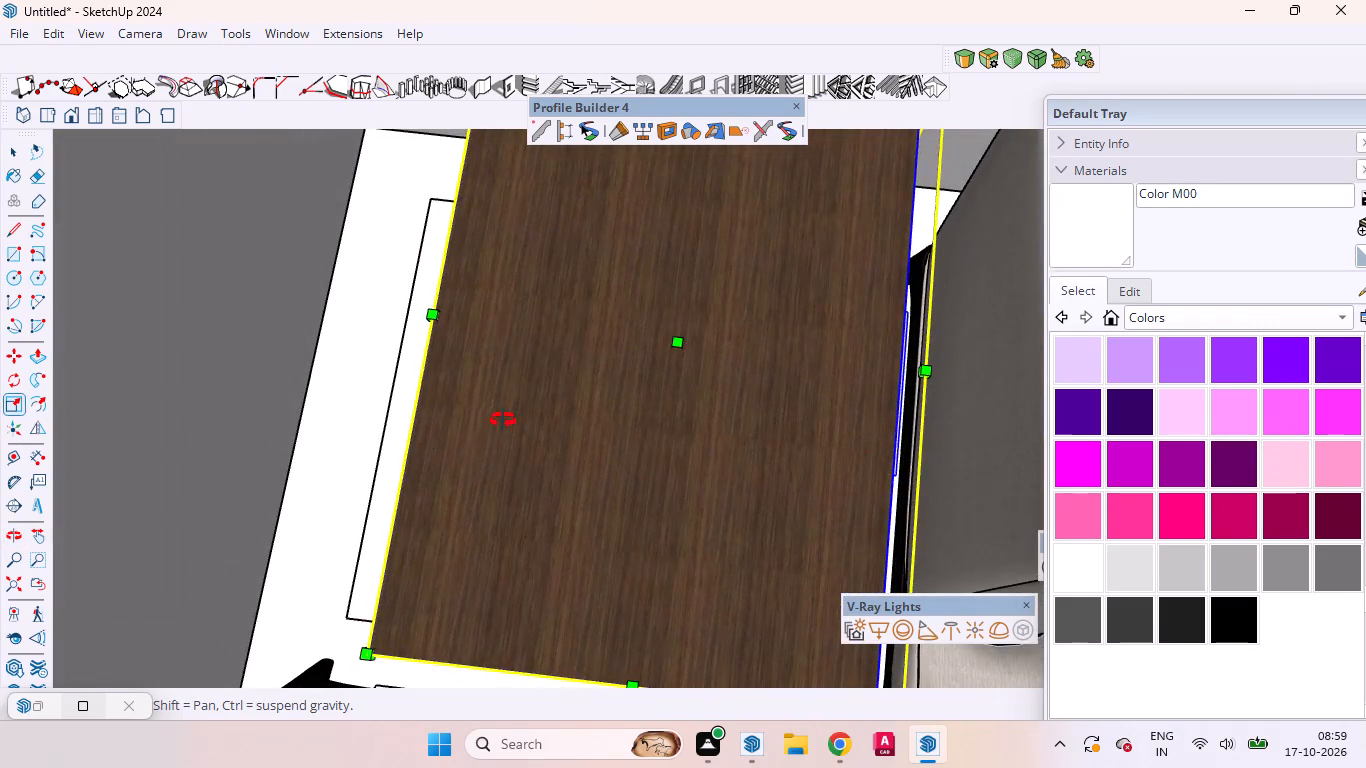
middle_drag(503, 420, 696, 313)
scroll(698, 310, up, 1)
scroll(698, 310, down, 2)
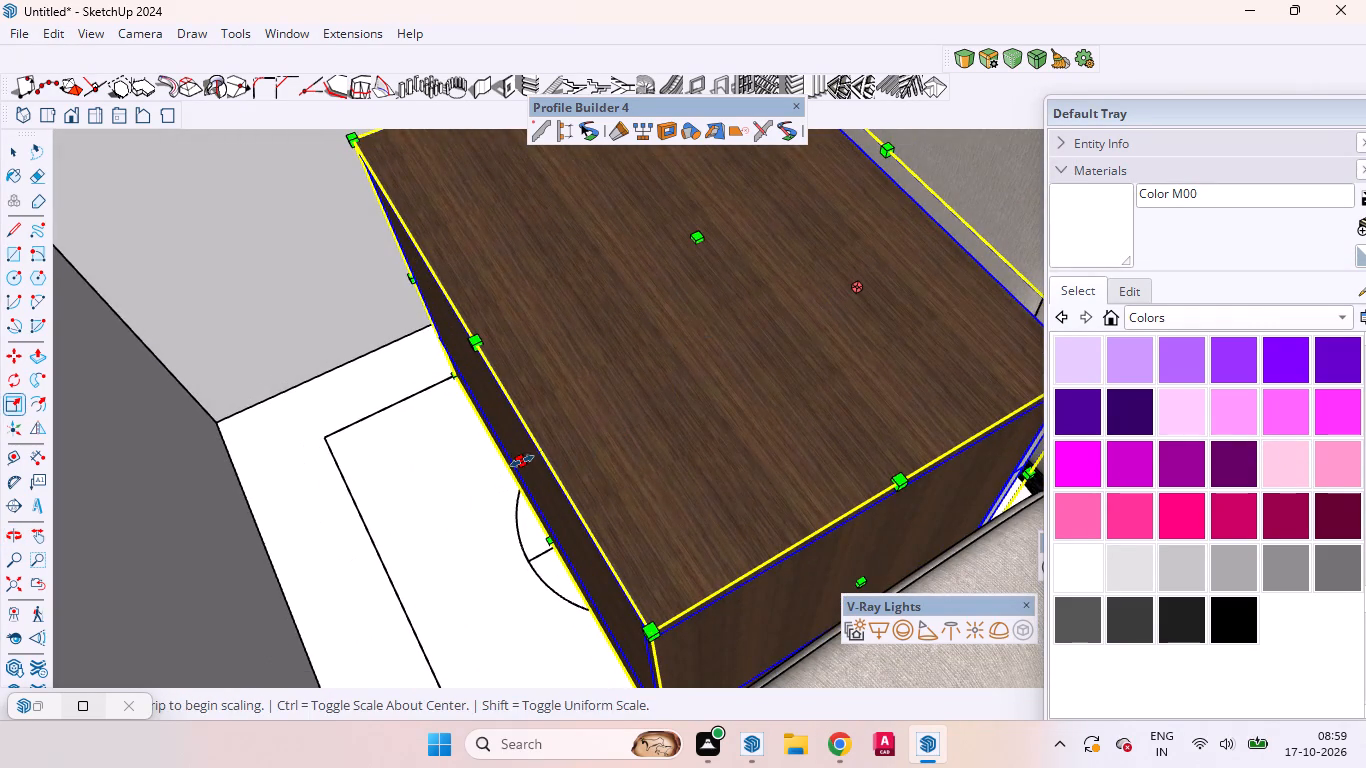
click(522, 461)
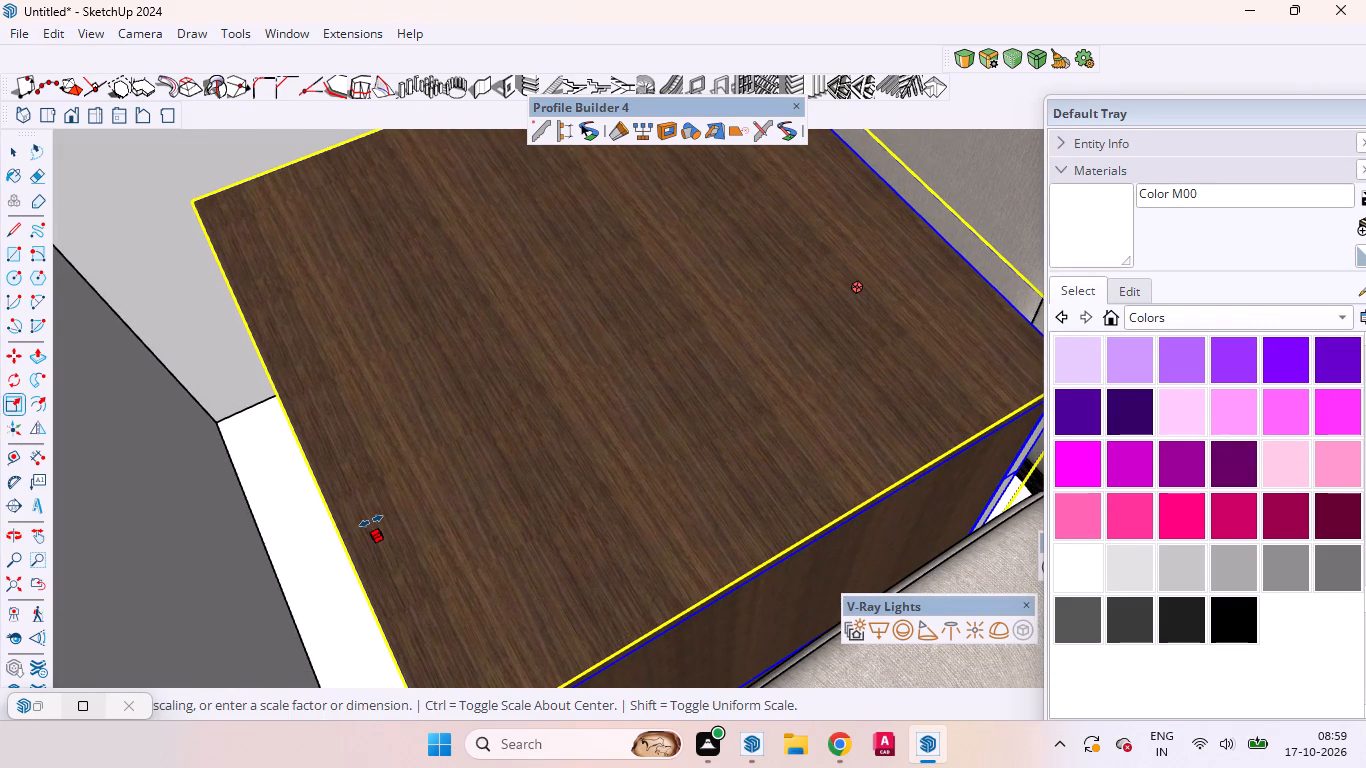
click(368, 521)
middle_drag(591, 458, 312, 465)
scroll(474, 437, down, 4)
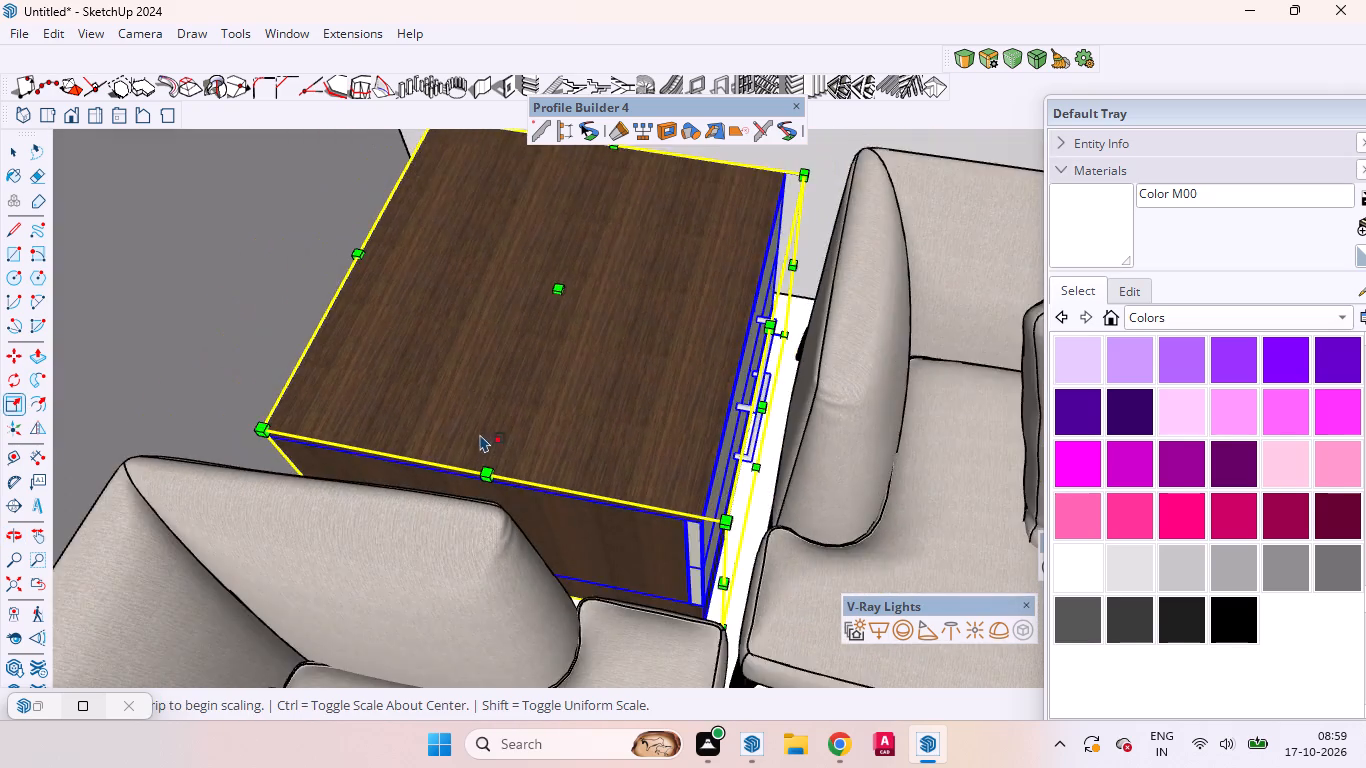
scroll(480, 434, down, 6)
scroll(483, 429, up, 1)
scroll(483, 429, down, 7)
middle_drag(625, 459, 369, 352)
scroll(713, 391, down, 3)
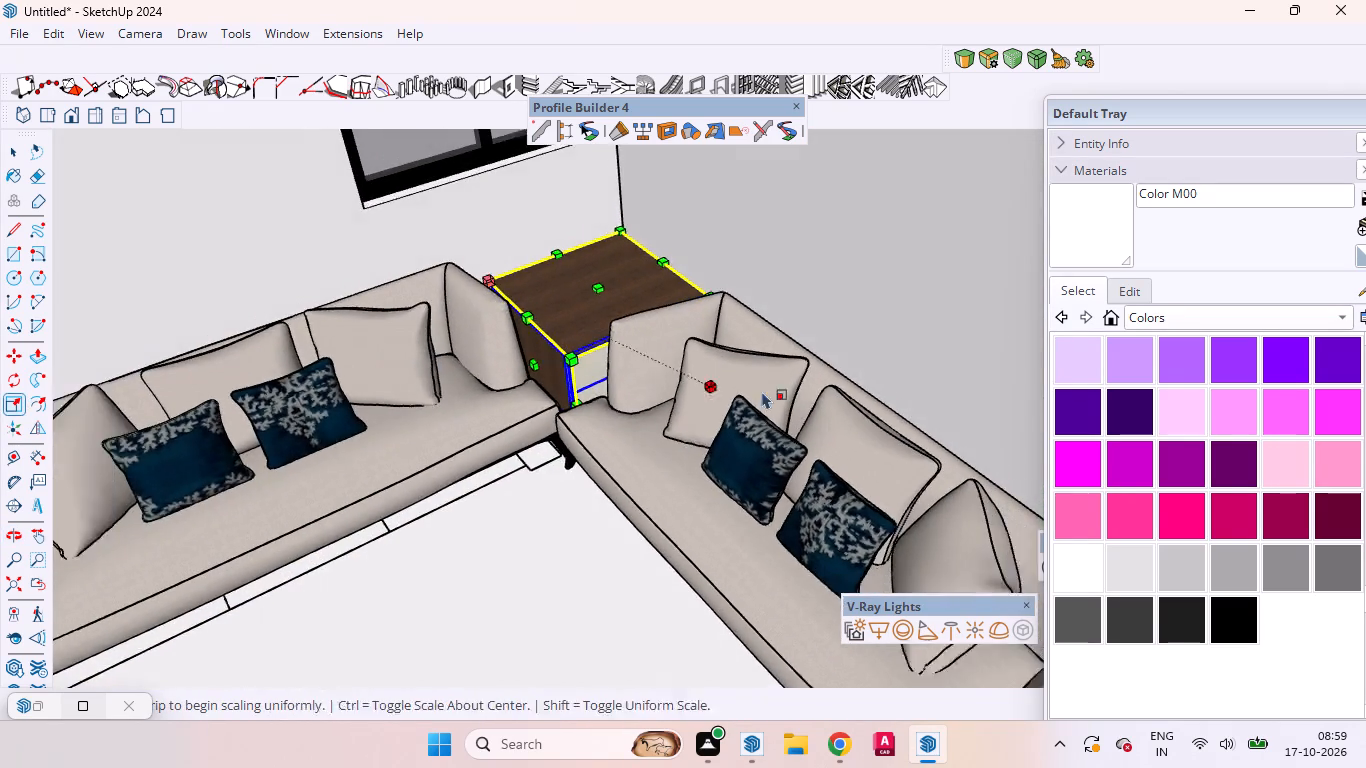
scroll(762, 391, down, 10)
key(space)
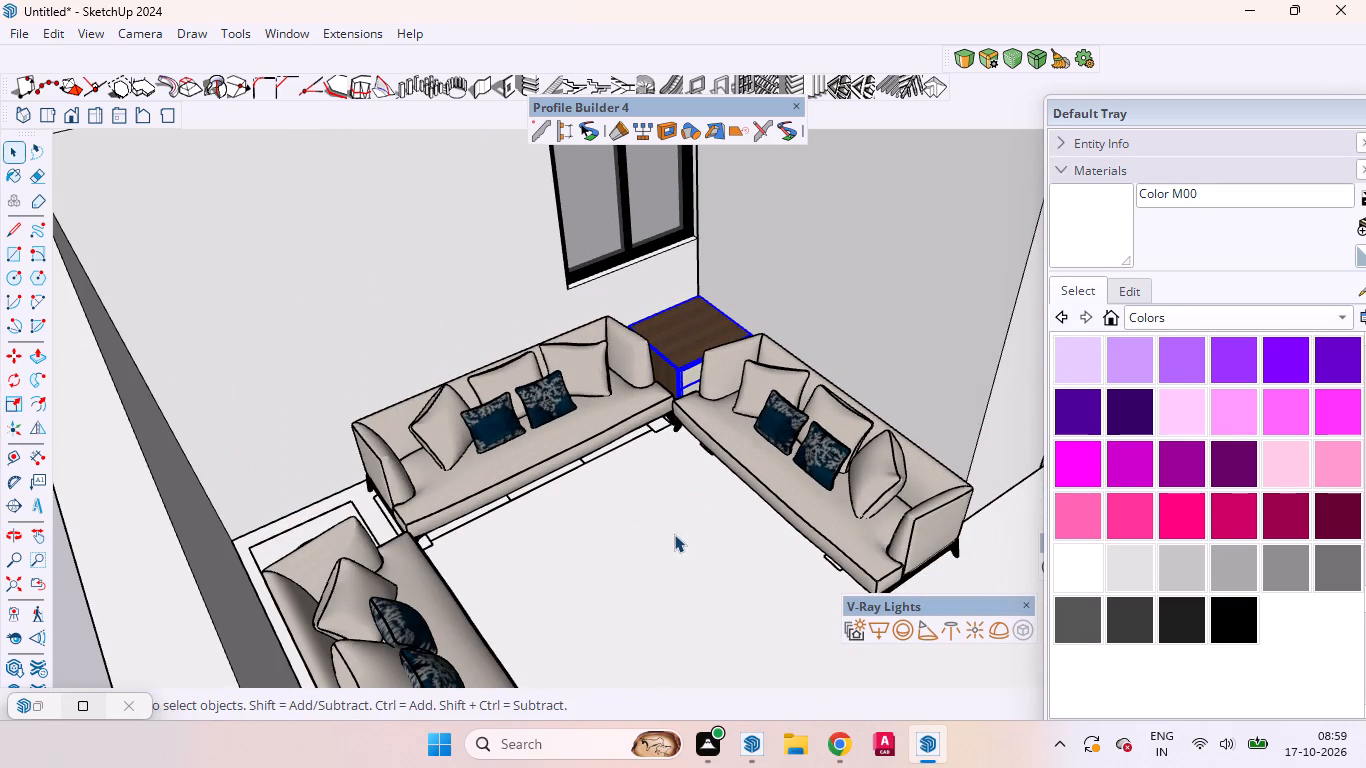
Copy the side table along the green axis to the other living room corner, between the window-wall sofa and the entrance-side sofa.
click(674, 534)
click(680, 367)
key(m)
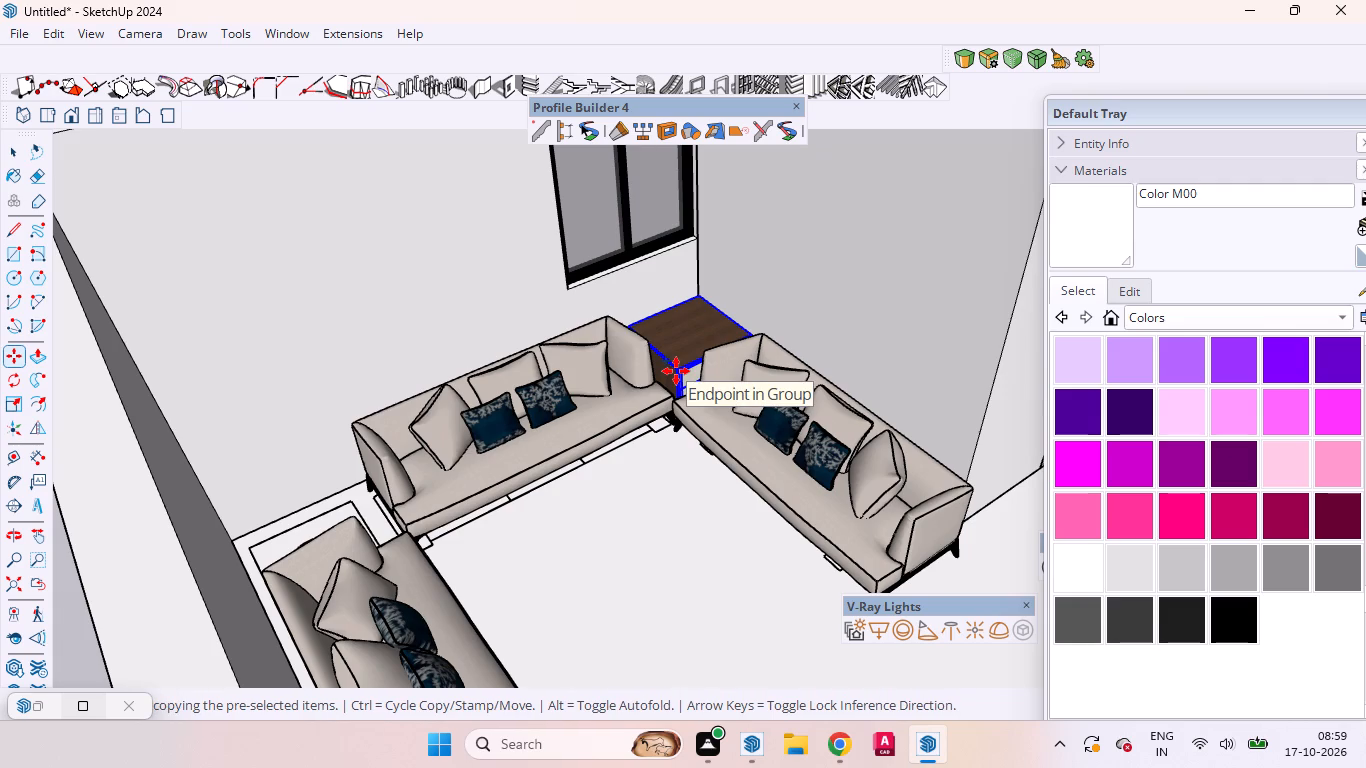
click(676, 371)
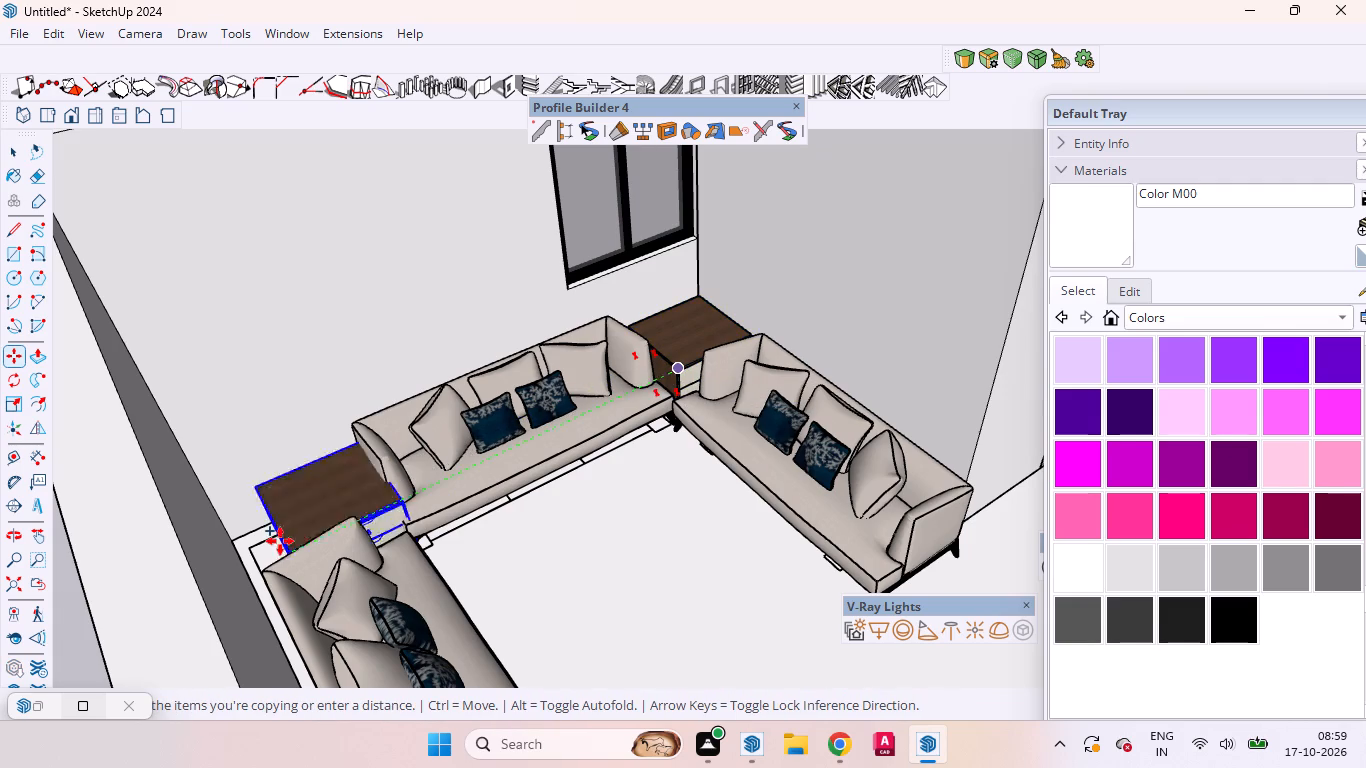
middle_drag(260, 541, 96, 619)
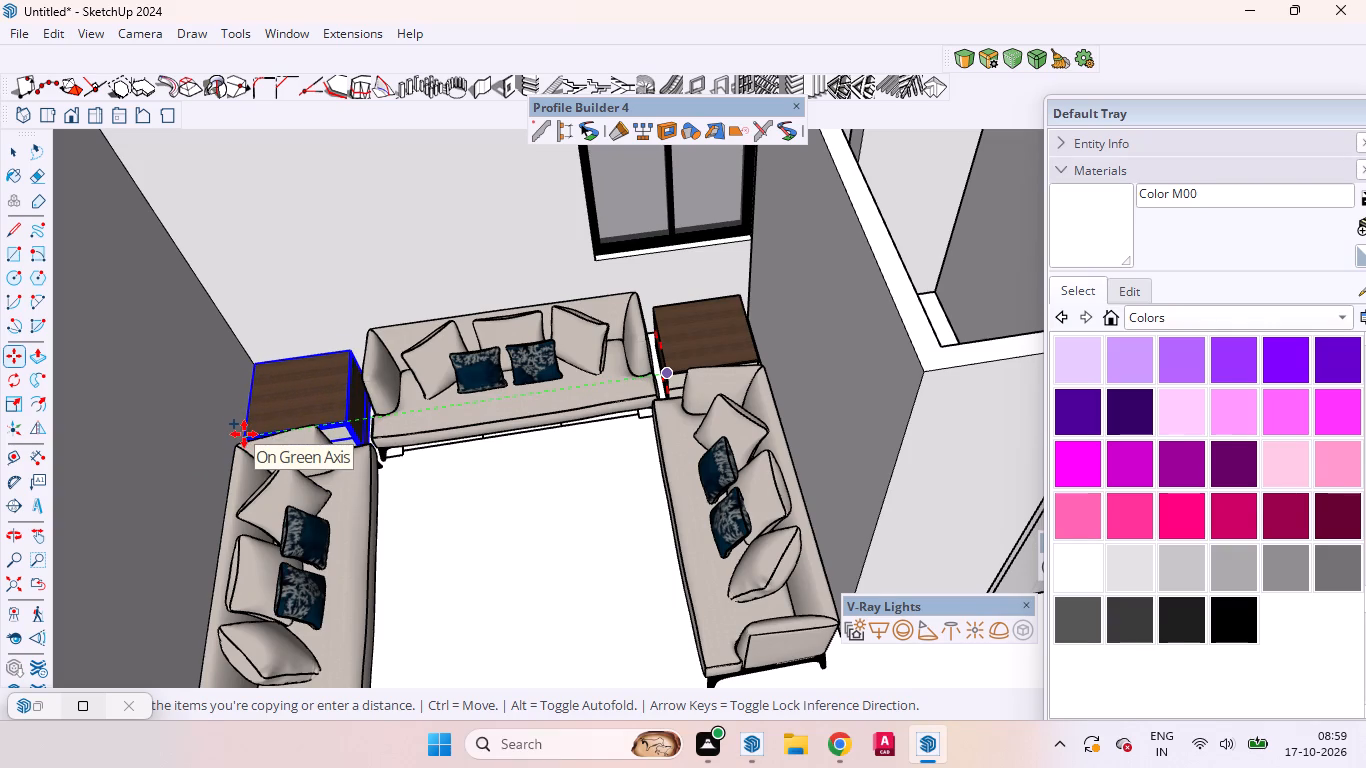
click(244, 434)
scroll(505, 449, down, 11)
scroll(600, 431, up, 2)
scroll(602, 431, down, 2)
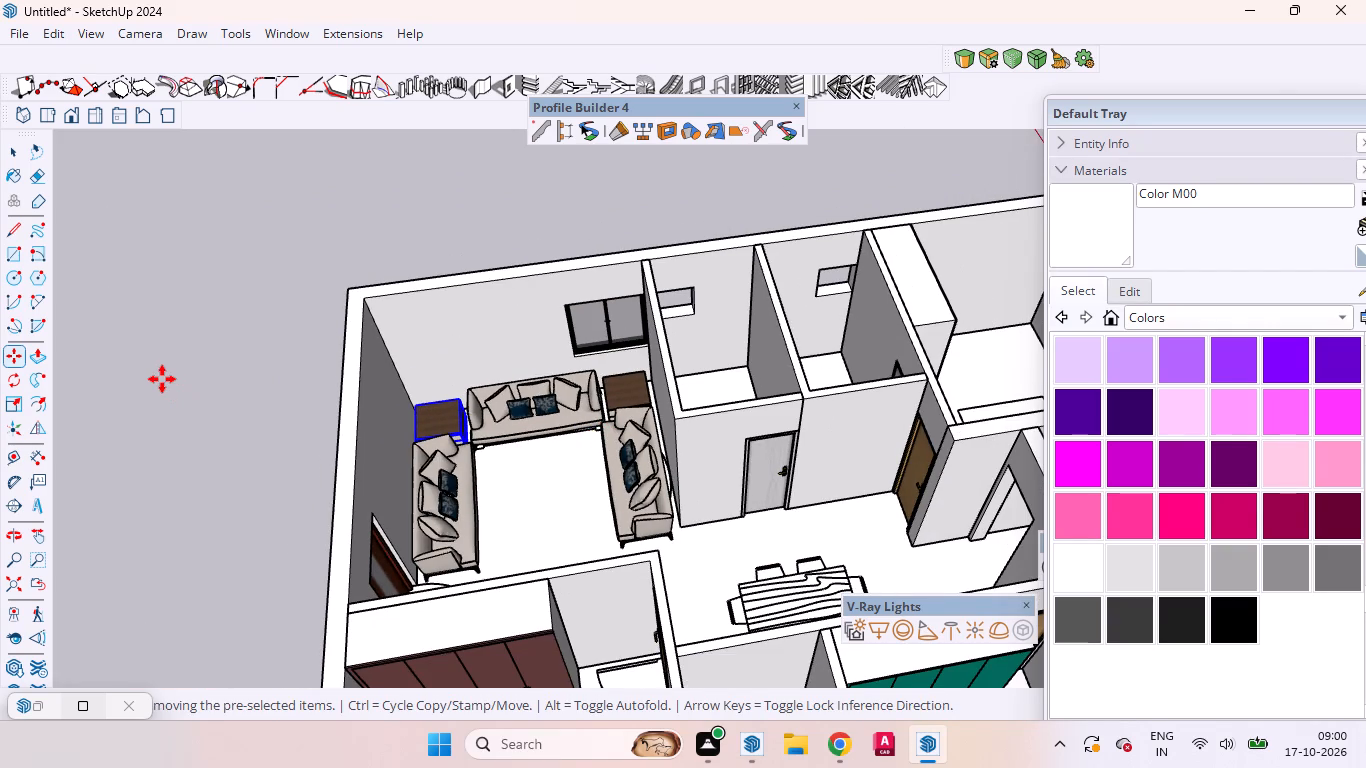
key(space)
click(224, 370)
Examine the furnished living room and the rest of the apartment layout, including the bedrooms, bathroom and dining area.
scroll(561, 361, down, 1)
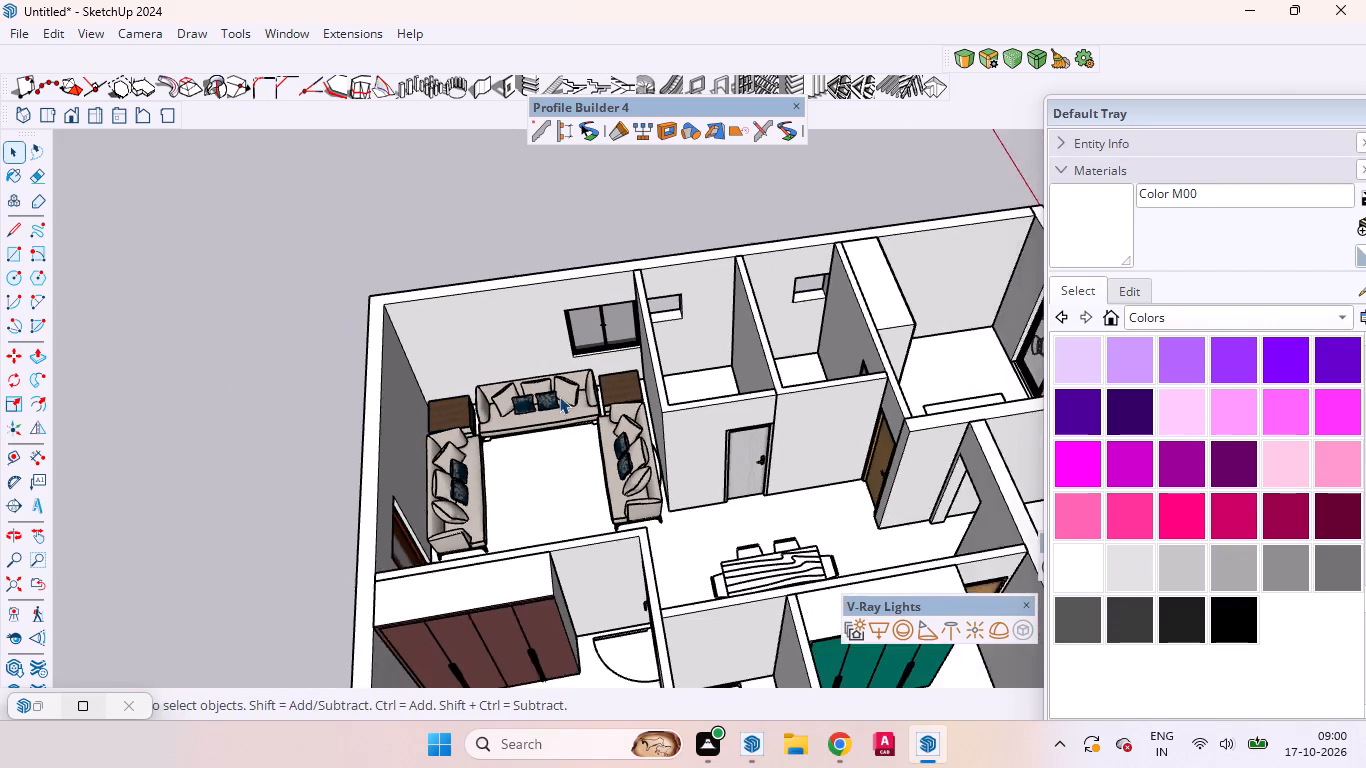
scroll(559, 396, up, 7)
scroll(559, 399, down, 1)
scroll(559, 399, up, 9)
scroll(586, 438, down, 2)
scroll(577, 469, up, 2)
scroll(577, 469, down, 2)
scroll(577, 469, up, 4)
middle_drag(546, 496, 555, 273)
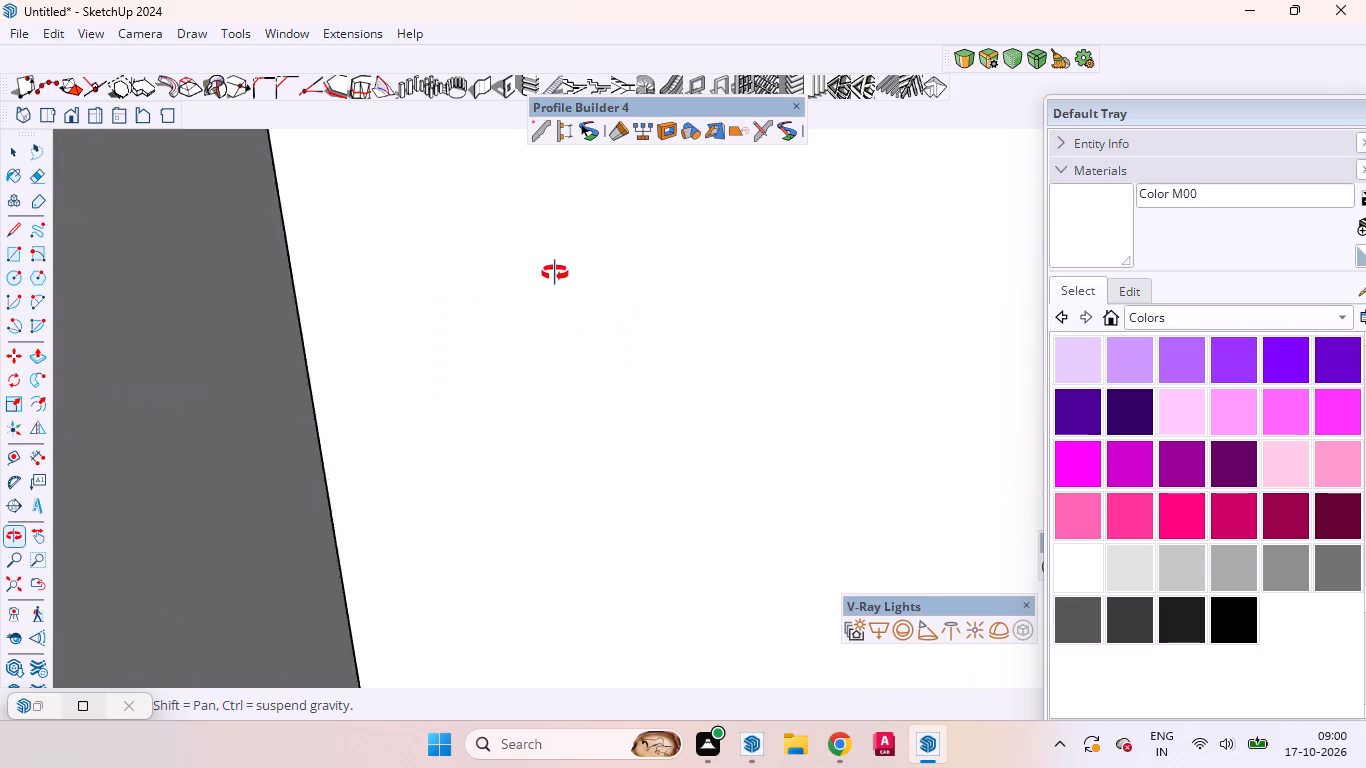
middle_drag(555, 273, 494, 619)
scroll(764, 532, down, 6)
scroll(782, 455, up, 1)
scroll(781, 450, down, 4)
scroll(621, 344, down, 5)
scroll(621, 341, up, 1)
scroll(621, 340, down, 6)
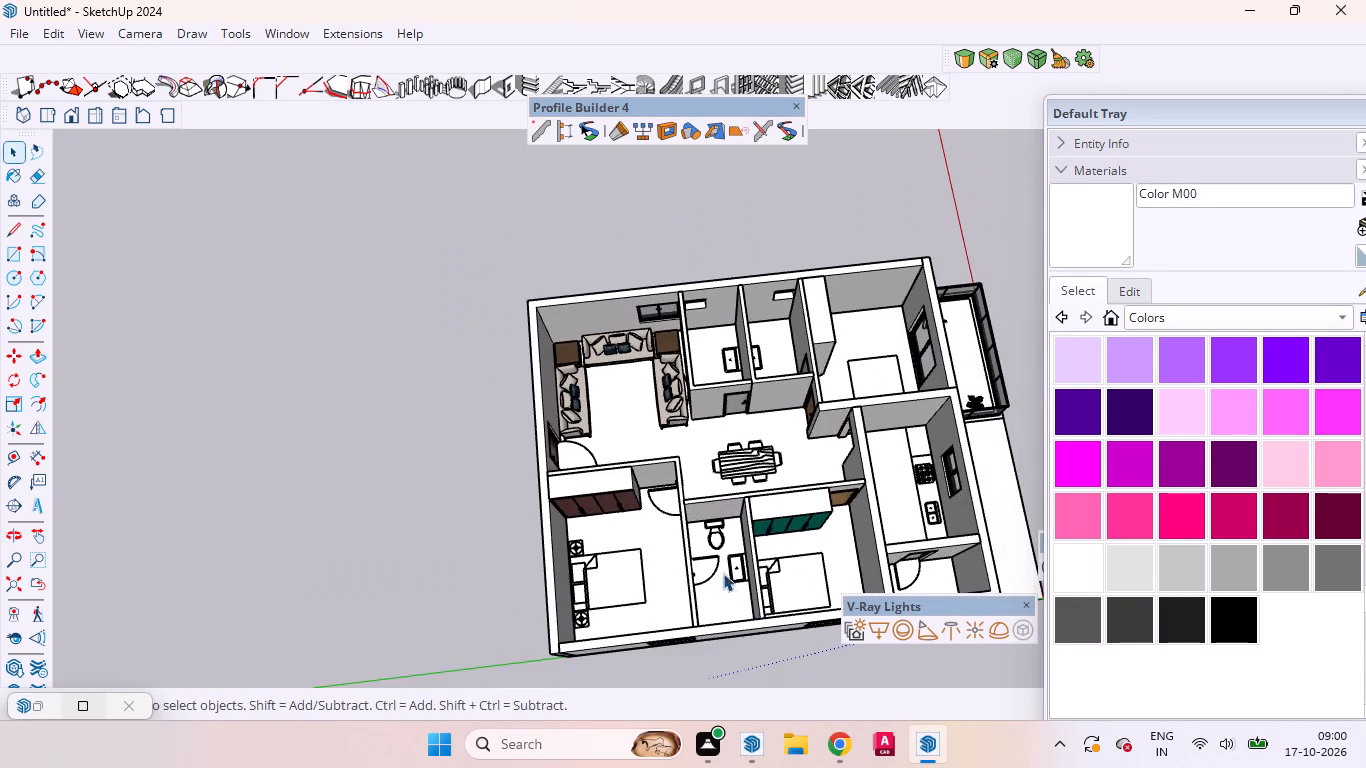
middle_drag(723, 580, 466, 577)
scroll(753, 529, down, 5)
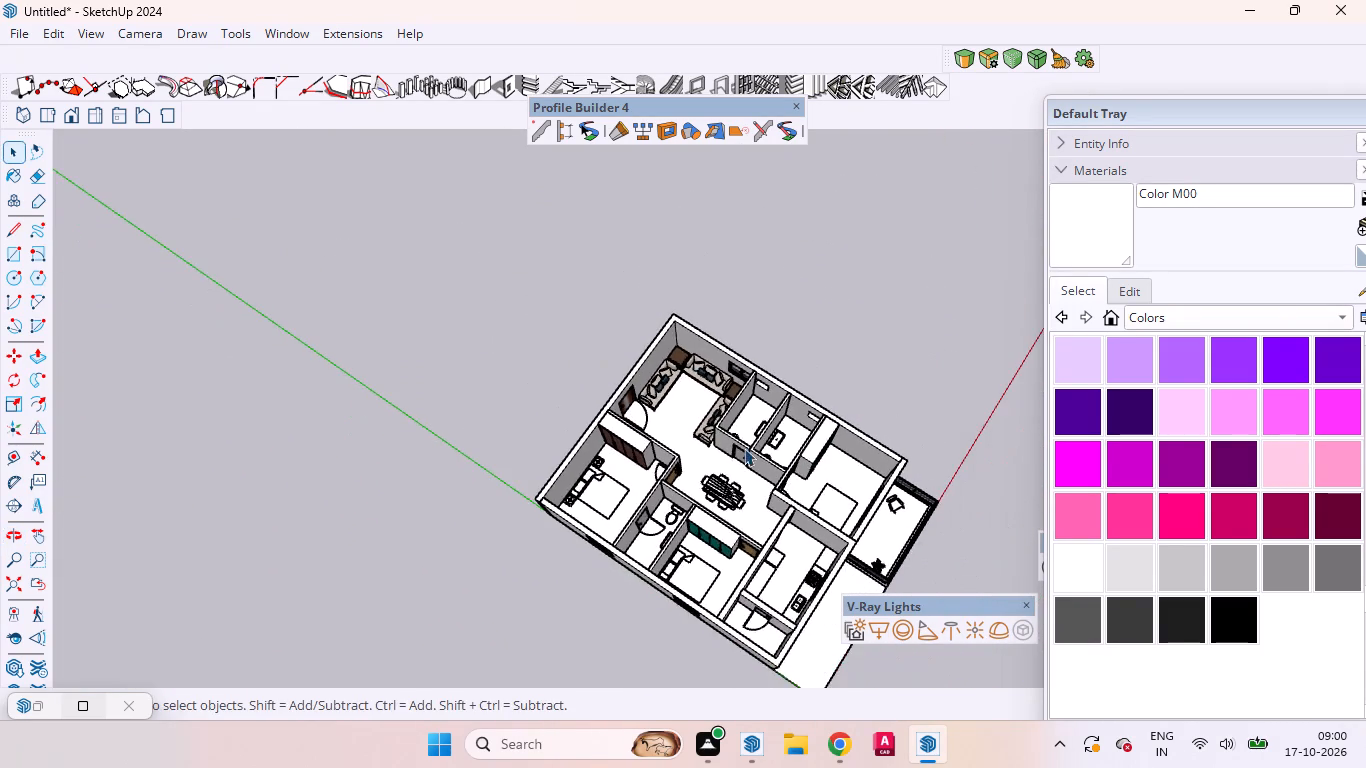
scroll(730, 543, up, 5)
scroll(628, 515, up, 4)
scroll(733, 534, up, 2)
scroll(733, 534, down, 1)
scroll(733, 534, up, 3)
scroll(733, 534, down, 2)
scroll(733, 534, up, 5)
scroll(759, 573, down, 2)
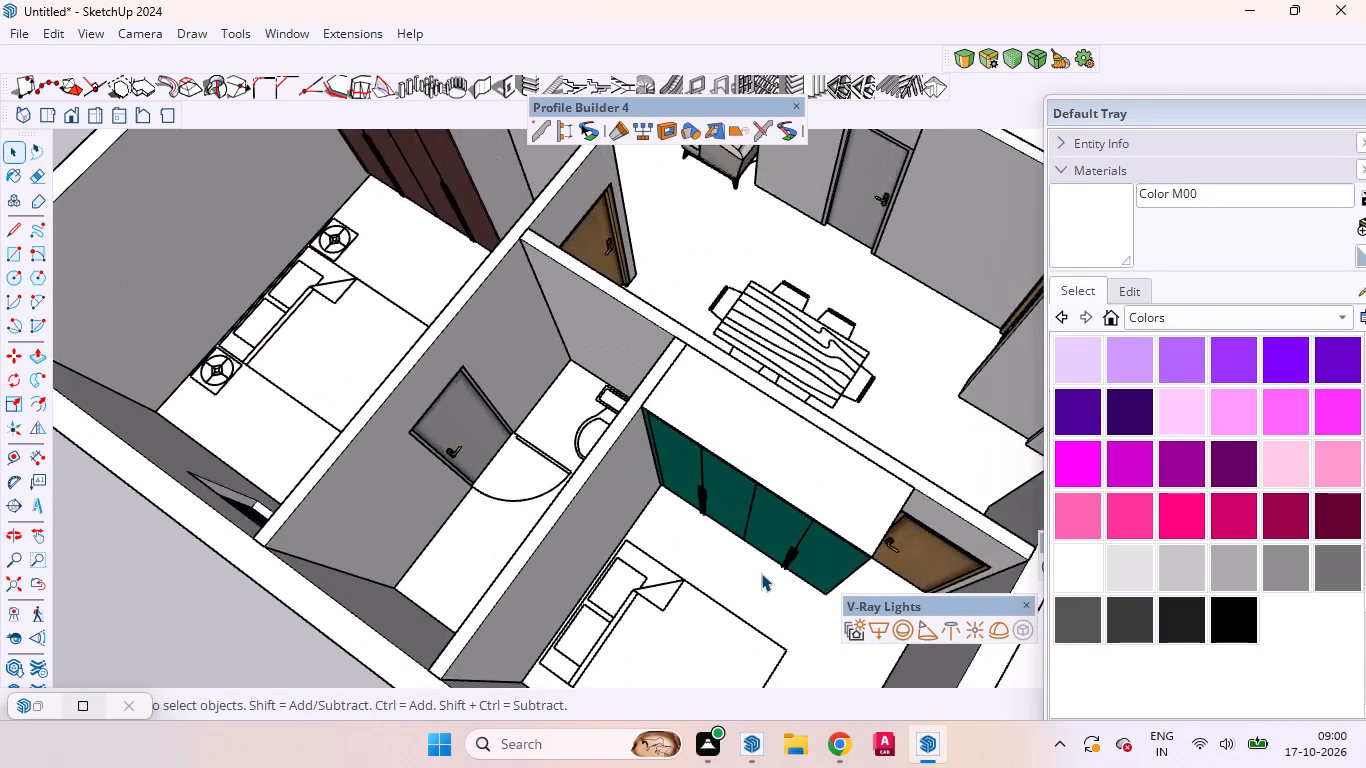
Examine the green wardrobe's door panels and black handles up close in the bedroom.
middle_drag(747, 576, 906, 358)
scroll(747, 575, up, 1)
scroll(838, 251, up, 8)
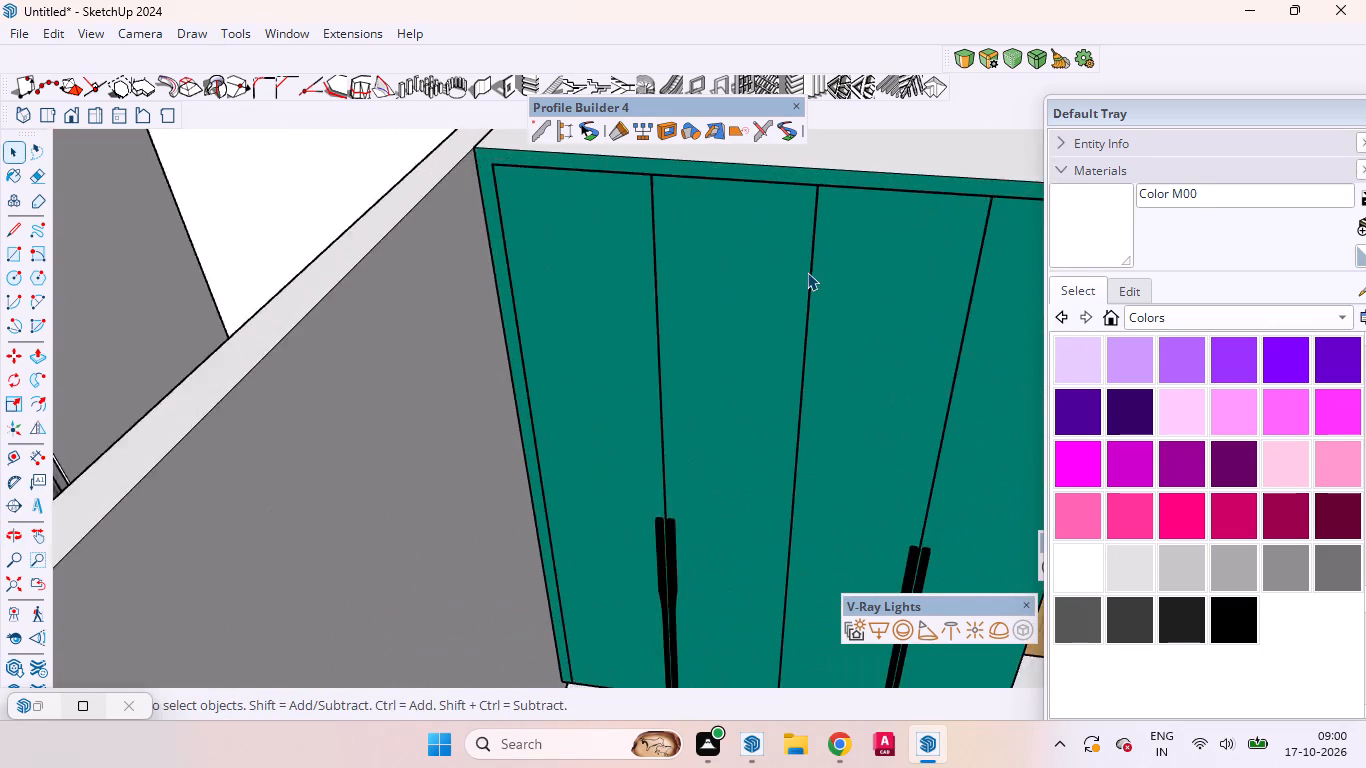
scroll(807, 272, up, 4)
scroll(583, 379, up, 1)
middle_drag(589, 385, 661, 353)
drag(528, 265, 533, 287)
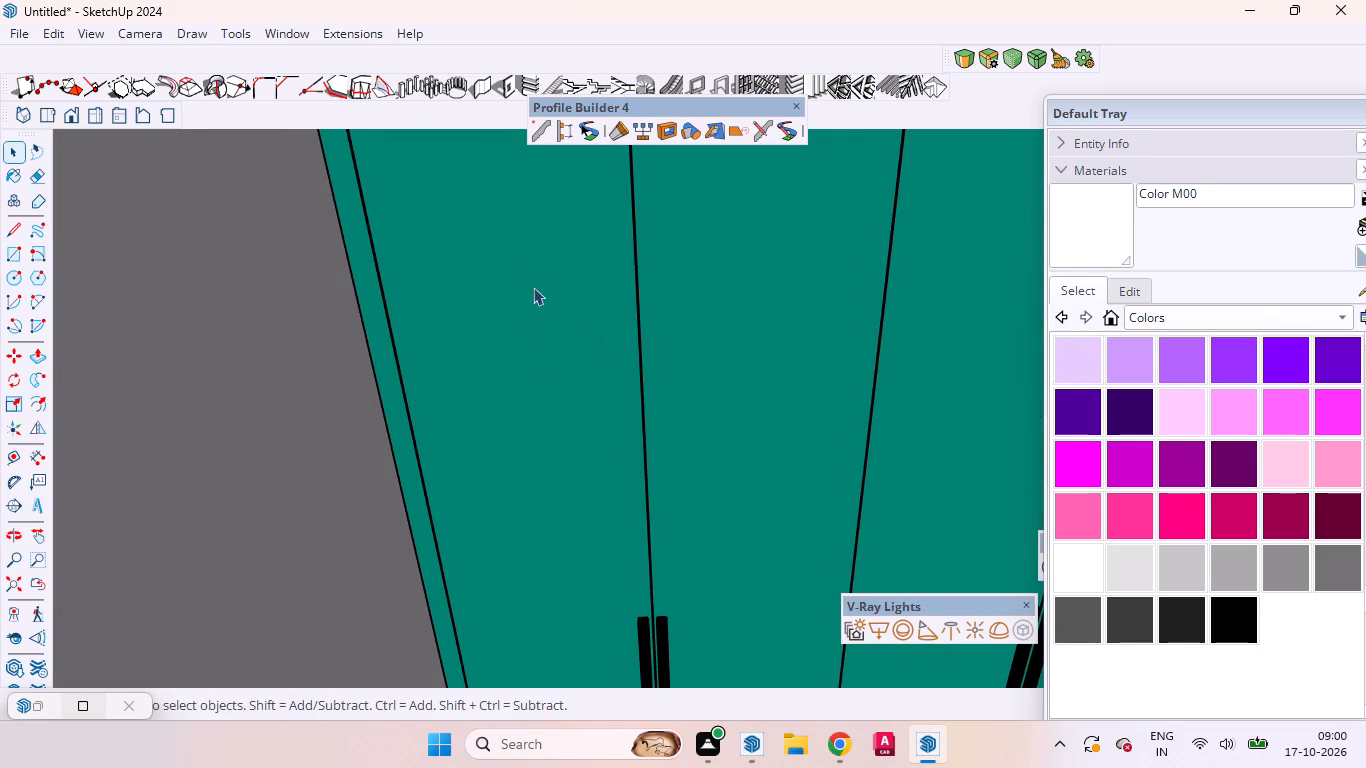
drag(533, 287, 622, 364)
drag(507, 296, 597, 405)
drag(515, 340, 546, 391)
scroll(650, 385, down, 6)
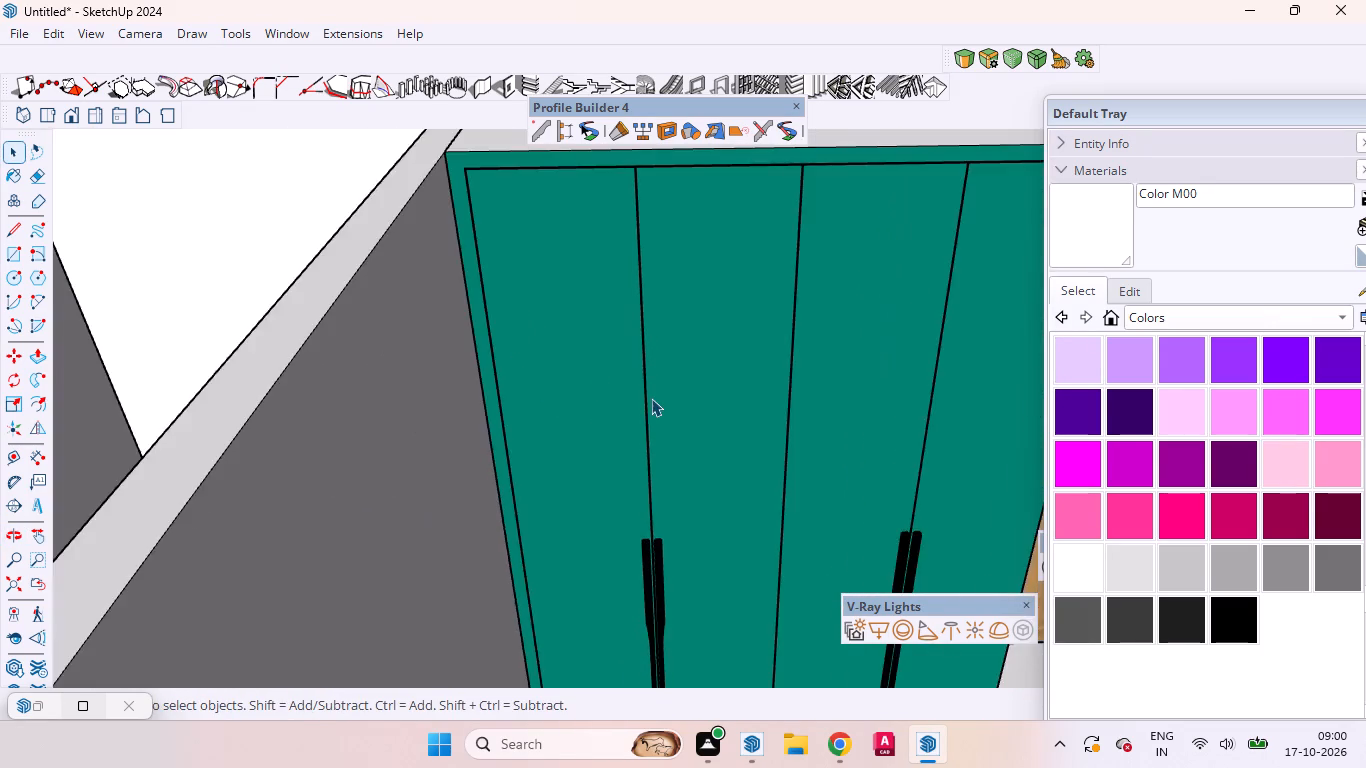
Search 3D Warehouse for "bed" in place of the earlier bed side table search.
scroll(651, 398, down, 7)
scroll(651, 396, up, 1)
scroll(651, 396, down, 9)
scroll(656, 372, up, 1)
scroll(658, 370, down, 1)
middle_drag(265, 437, 120, 606)
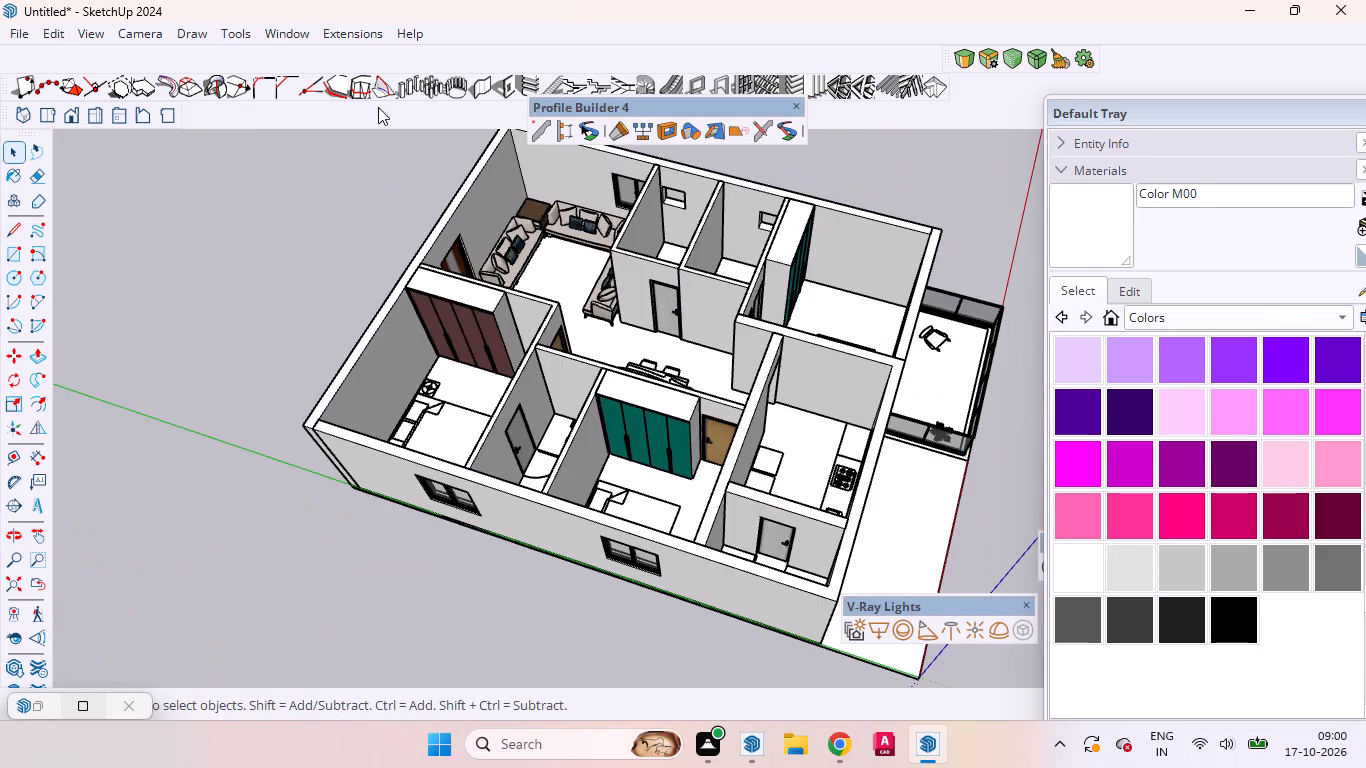
click(270, 38)
click(309, 185)
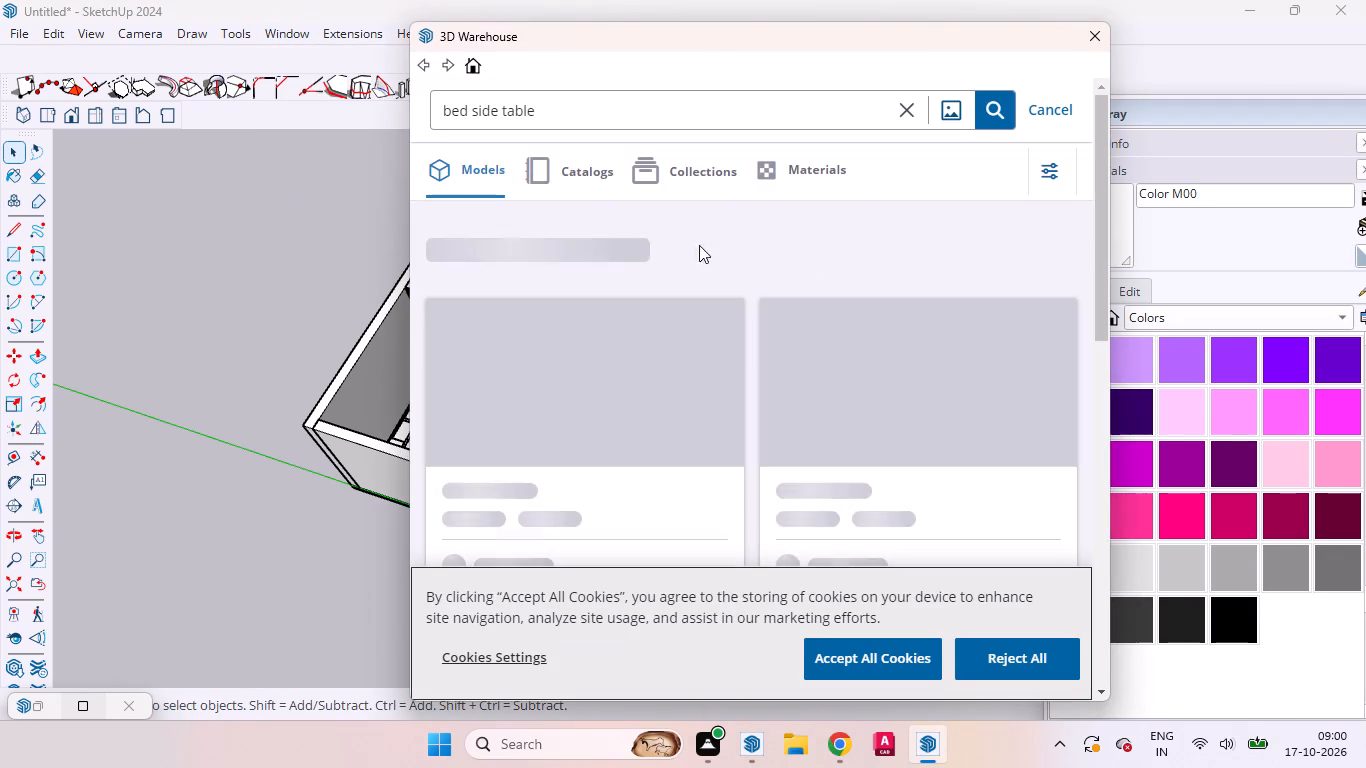
click(611, 111)
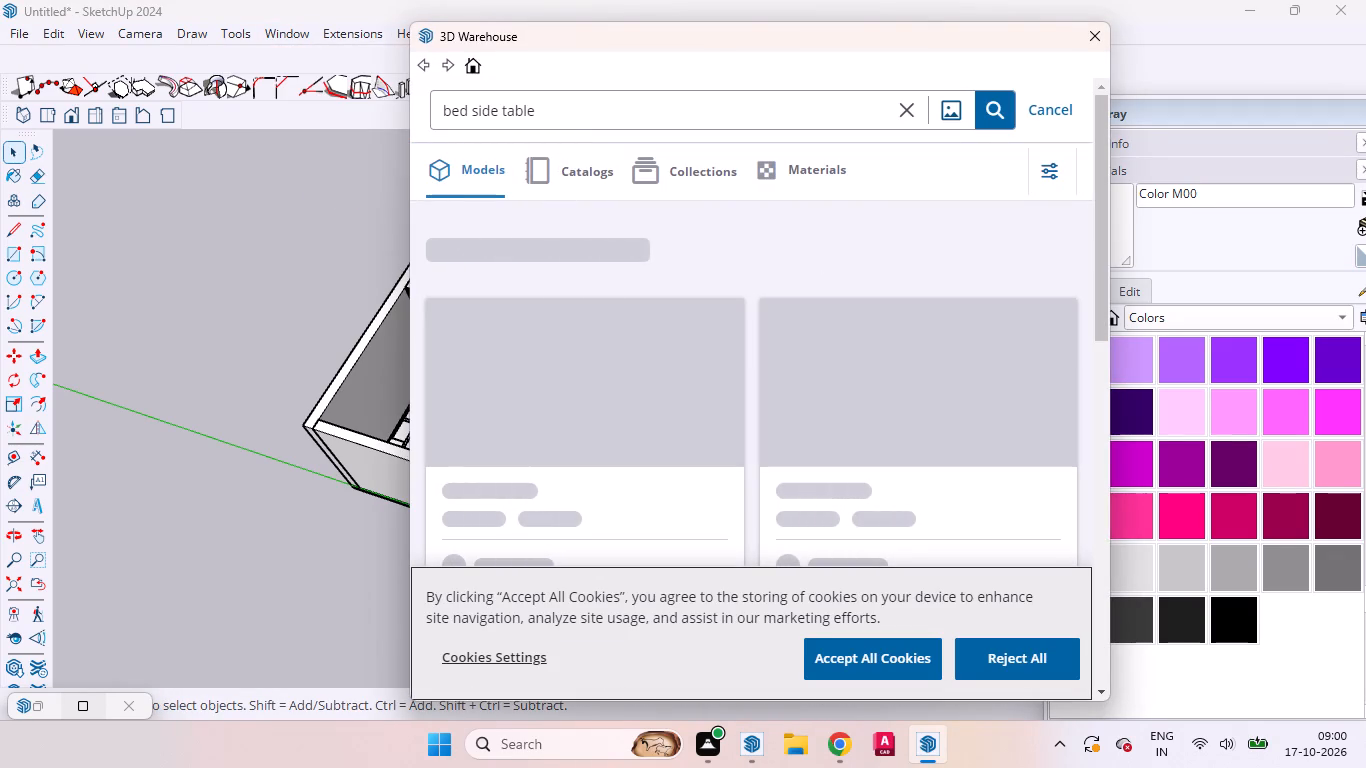
drag(563, 117, 489, 109)
click(548, 117)
click(564, 109)
key(BackSpace)
key(BackSpace)
key(BackSpace)
key(BackSpace)
key(BackSpace)
key(BackSpace)
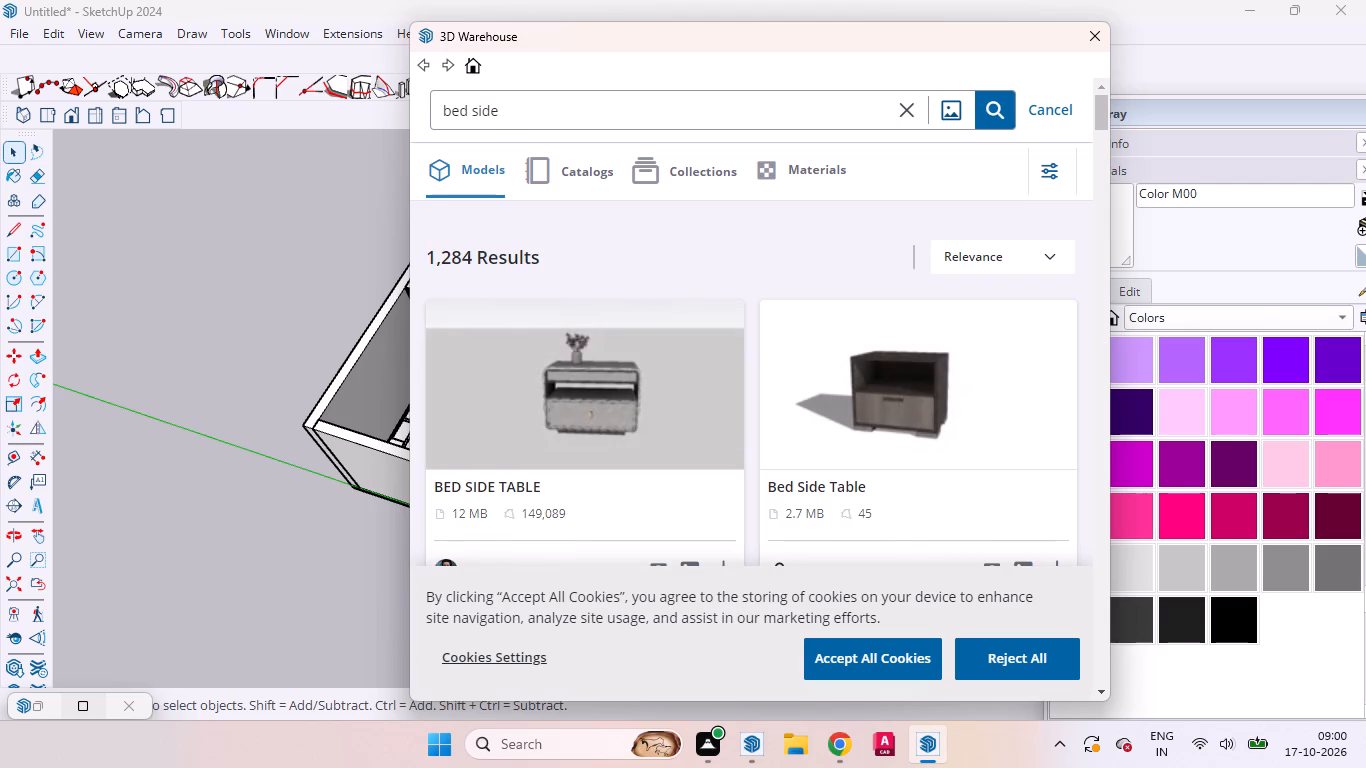
key(BackSpace)
key(BackSpace)
key(BackSpace)
key(BackSpace)
key(Return)
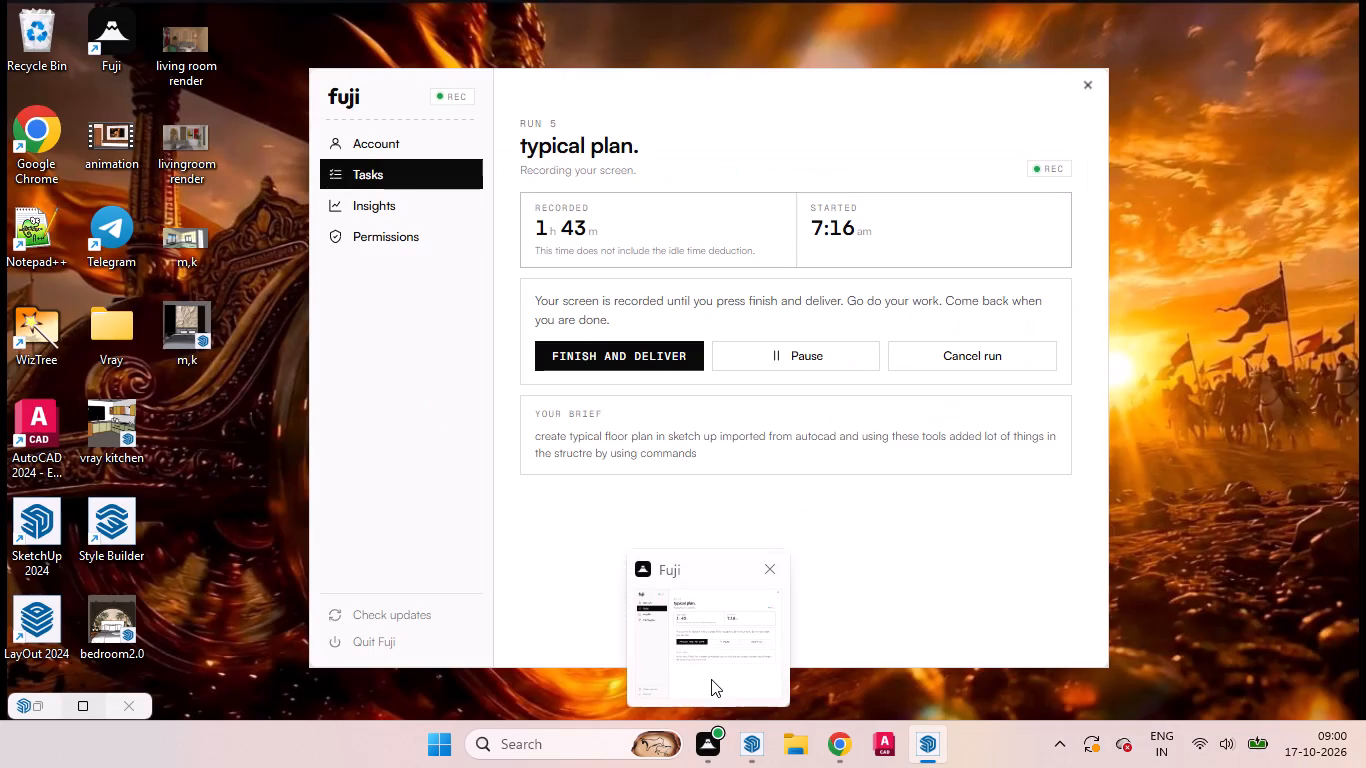
Browse the bed models and download "Cama Cattelan Italy" directly into the apartment model.
scroll(776, 310, down, 1)
scroll(776, 310, up, 1)
scroll(775, 311, down, 1)
scroll(775, 311, up, 2)
scroll(774, 311, down, 3)
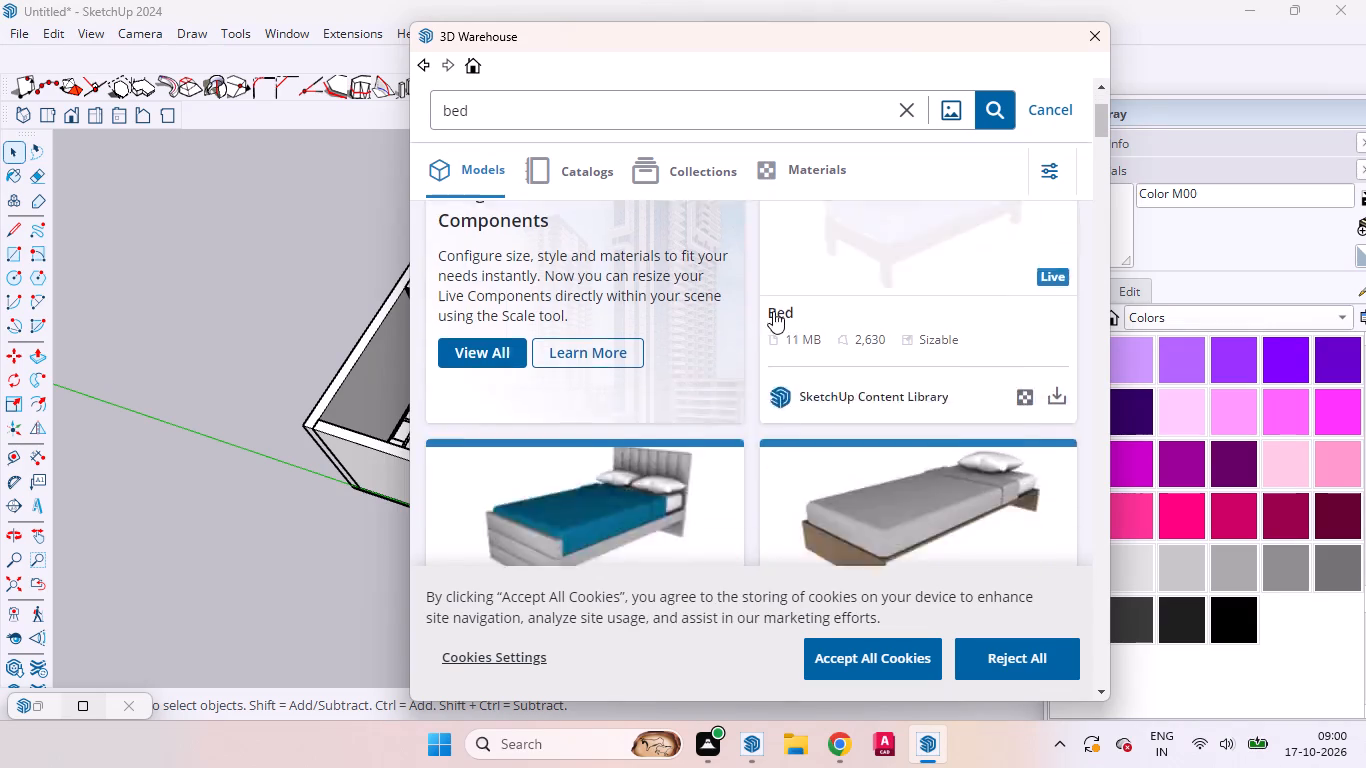
scroll(739, 329, down, 3)
scroll(835, 324, down, 3)
scroll(745, 341, up, 3)
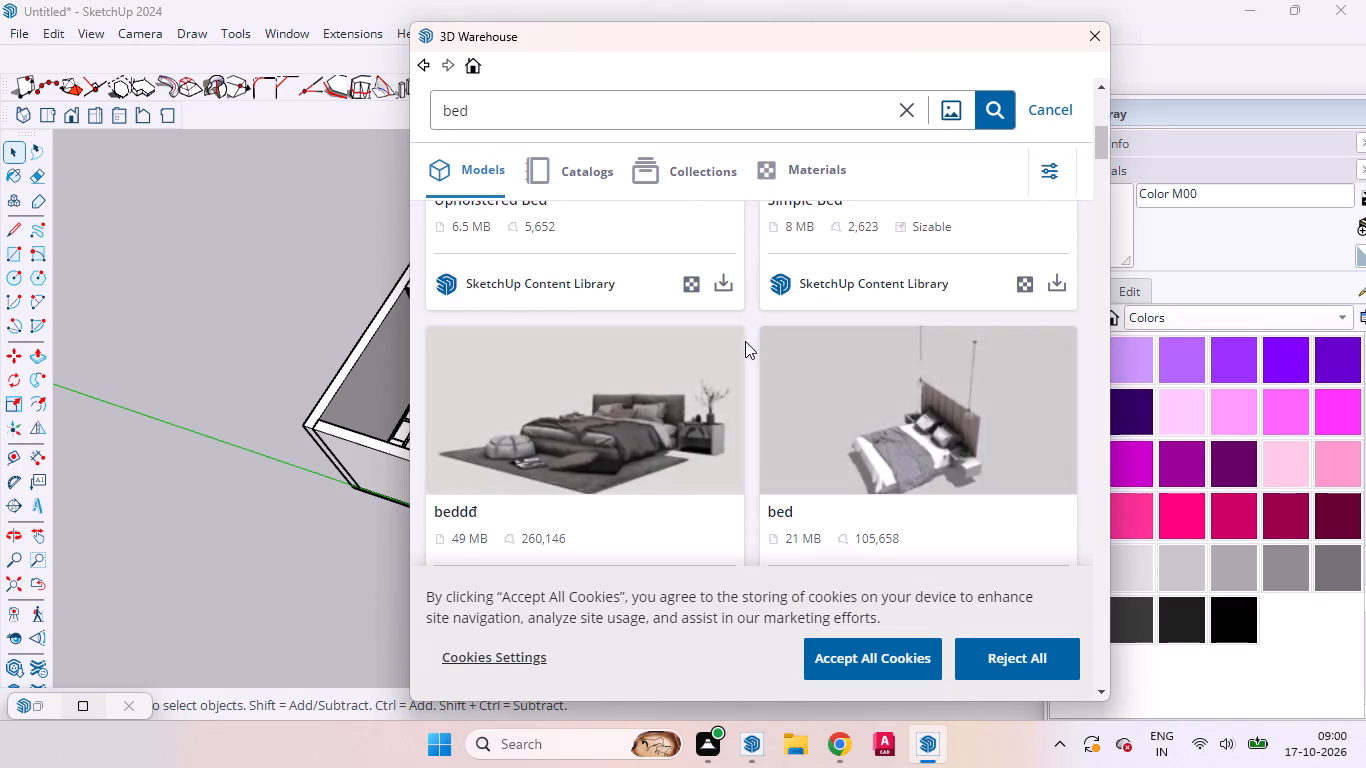
scroll(745, 341, down, 8)
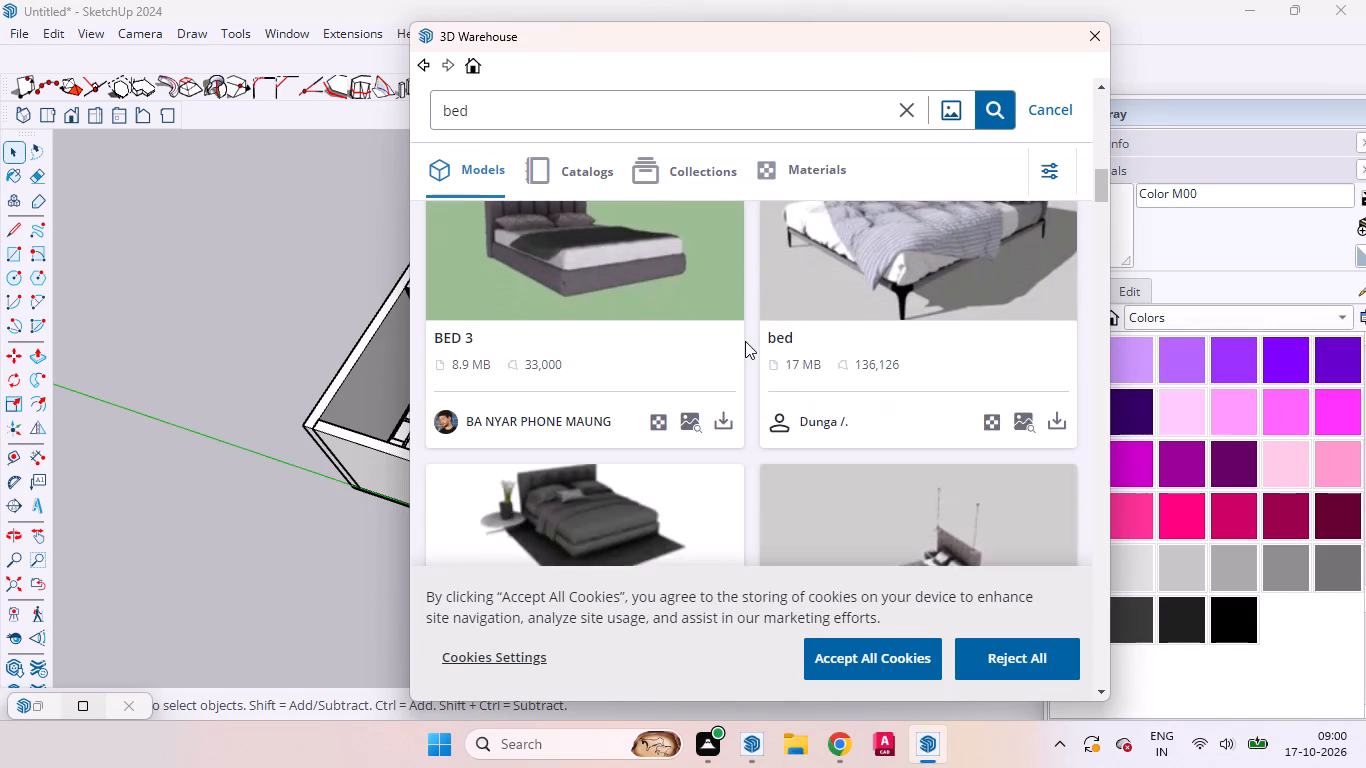
scroll(745, 341, down, 2)
scroll(745, 341, up, 2)
scroll(745, 341, down, 6)
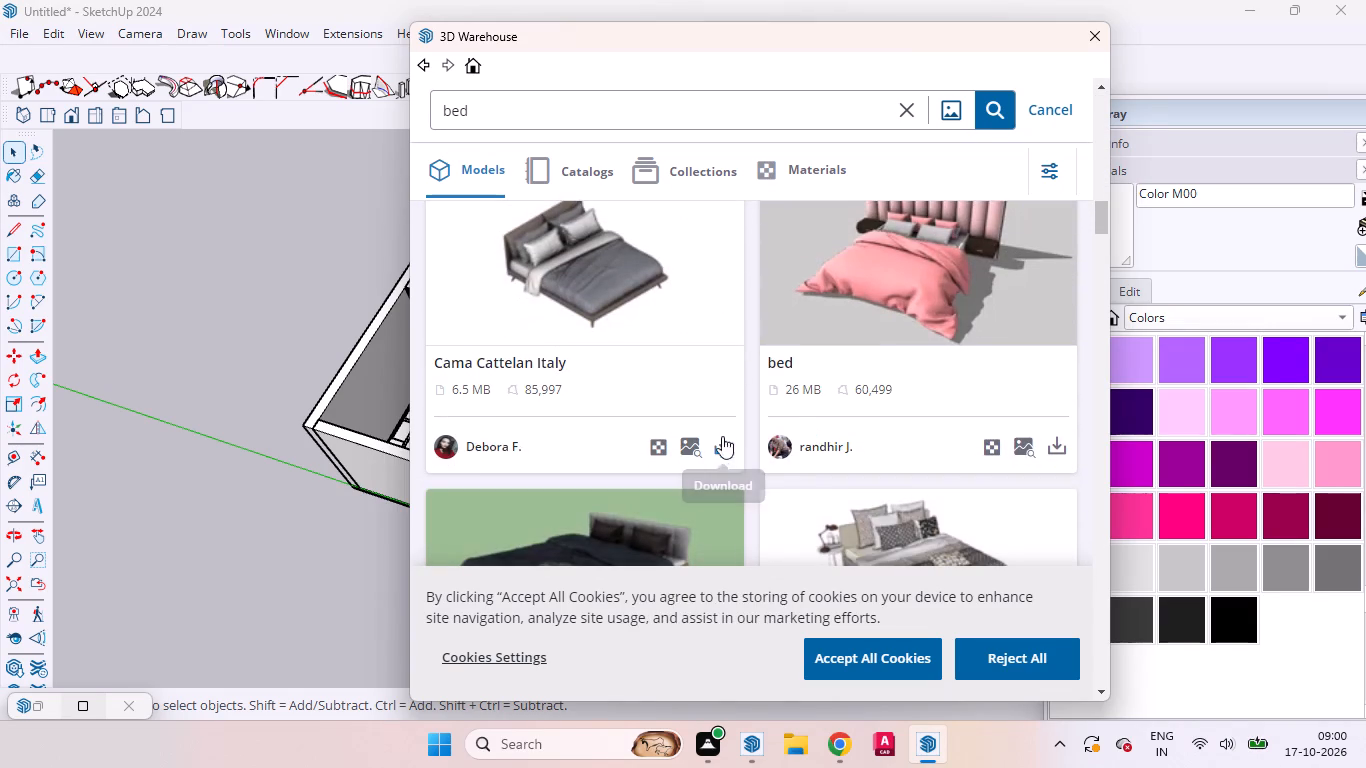
click(726, 448)
click(682, 389)
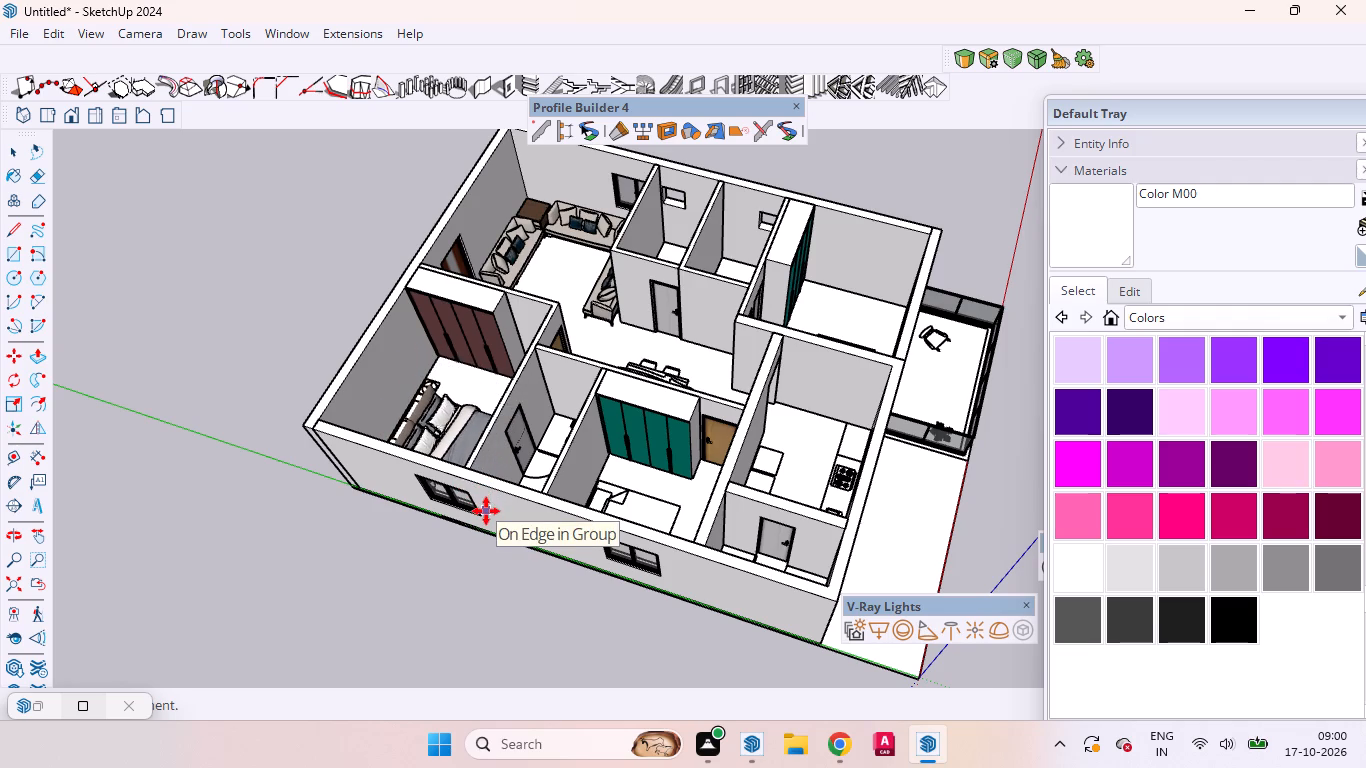
Place the downloaded bed near the bed outline in the maroon-wardrobe bedroom and shift it from its insertion point.
scroll(500, 551, down, 2)
scroll(500, 551, up, 3)
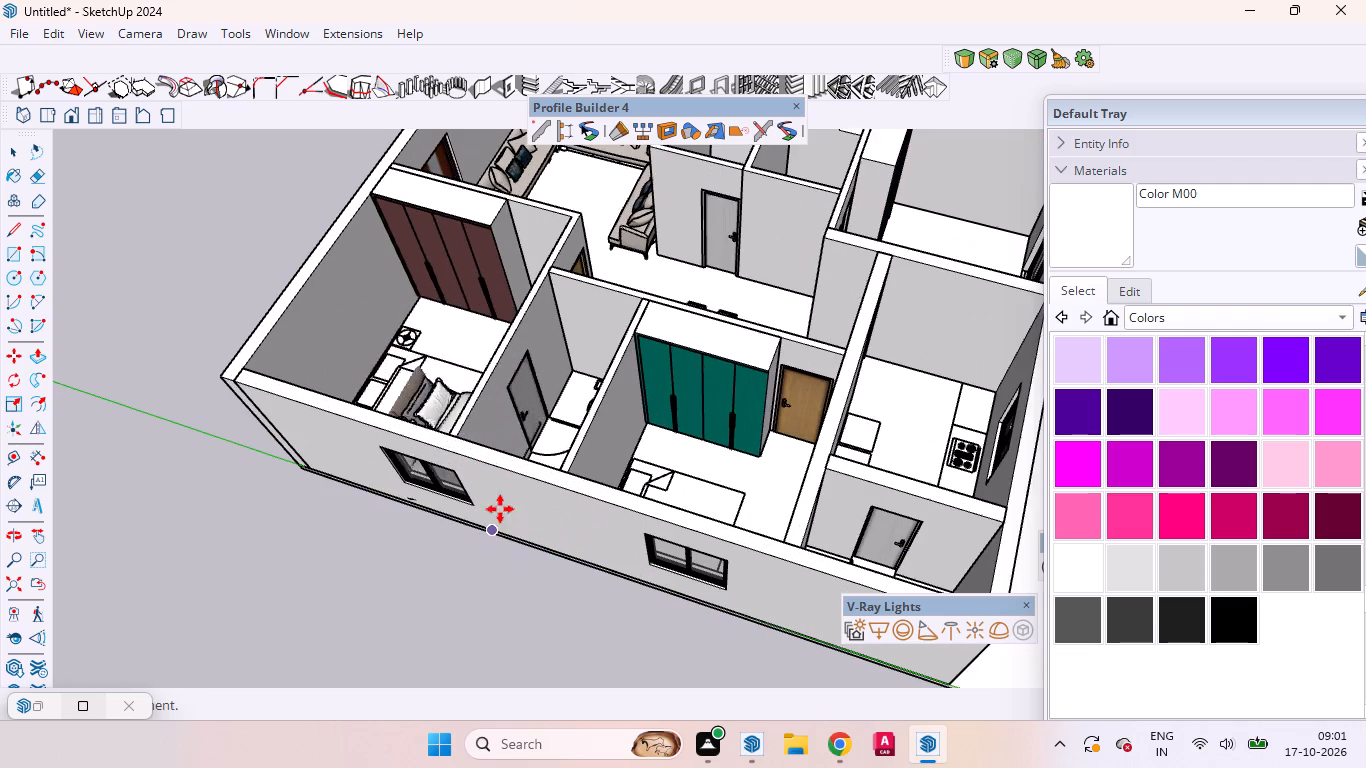
scroll(500, 509, up, 2)
scroll(500, 483, down, 1)
scroll(500, 482, up, 1)
scroll(500, 480, down, 1)
scroll(500, 480, up, 2)
scroll(500, 475, down, 2)
scroll(500, 475, up, 2)
scroll(442, 396, up, 13)
scroll(452, 467, down, 2)
scroll(452, 468, up, 1)
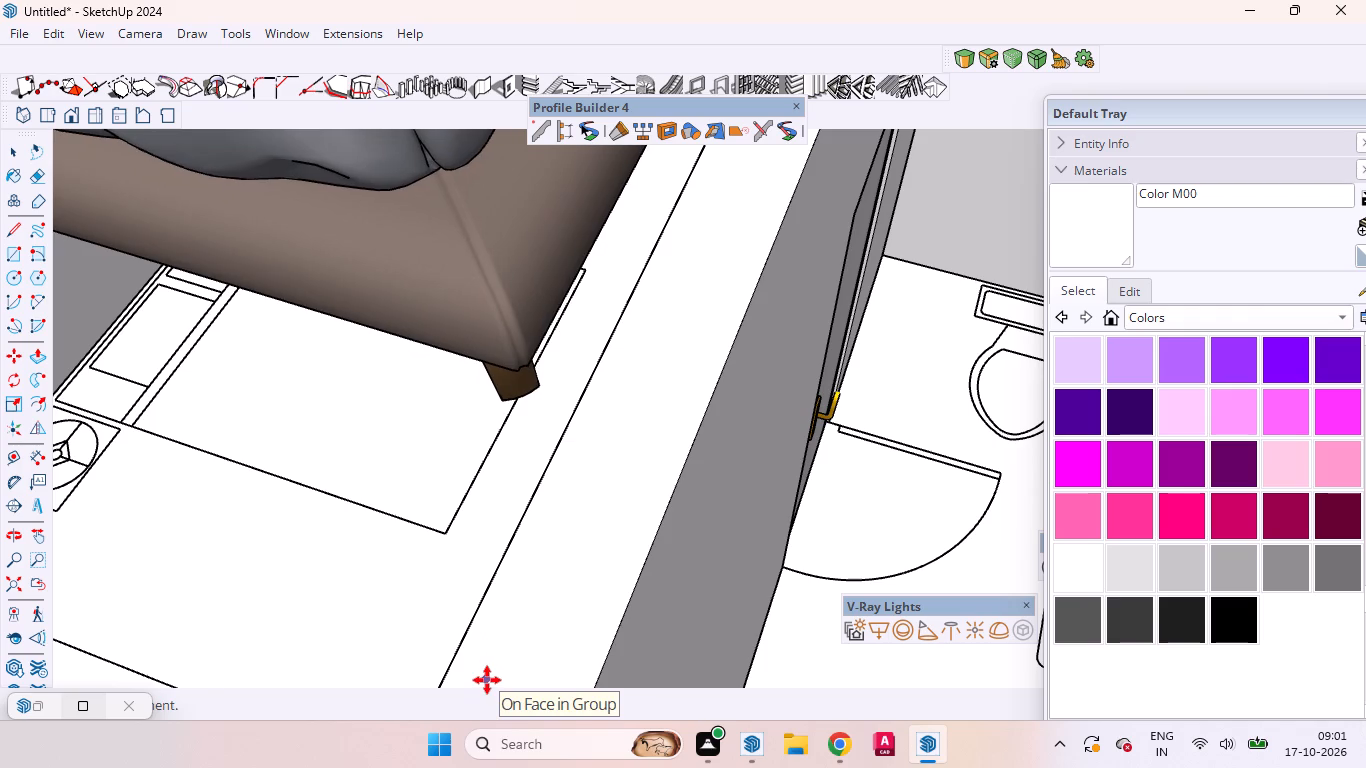
click(487, 680)
scroll(518, 438, down, 2)
click(531, 423)
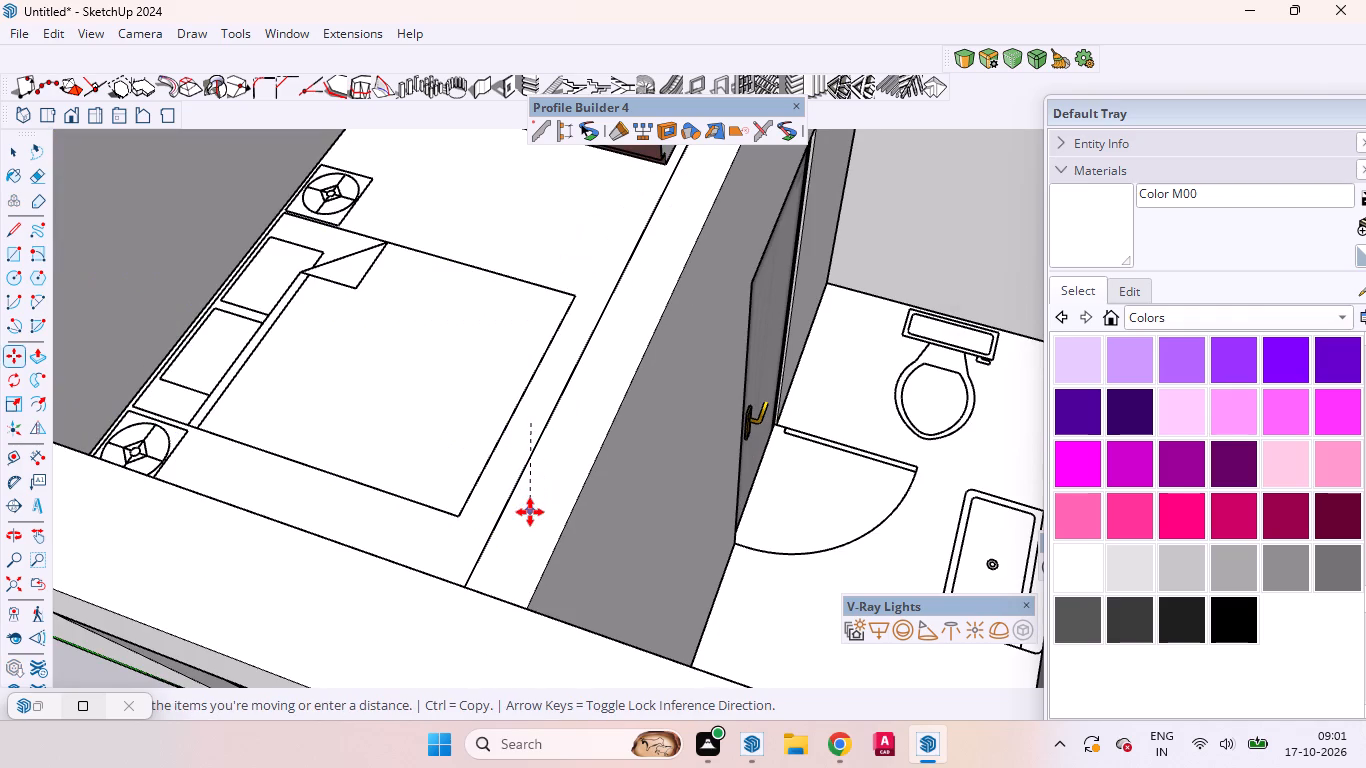
click(530, 512)
Move the bed from outside the outer walls back over the apartment, beside the bedroom's headboard wall.
scroll(536, 377, down, 12)
scroll(558, 427, up, 1)
middle_drag(558, 427, 118, 380)
scroll(157, 350, down, 12)
scroll(99, 401, up, 1)
scroll(99, 403, down, 12)
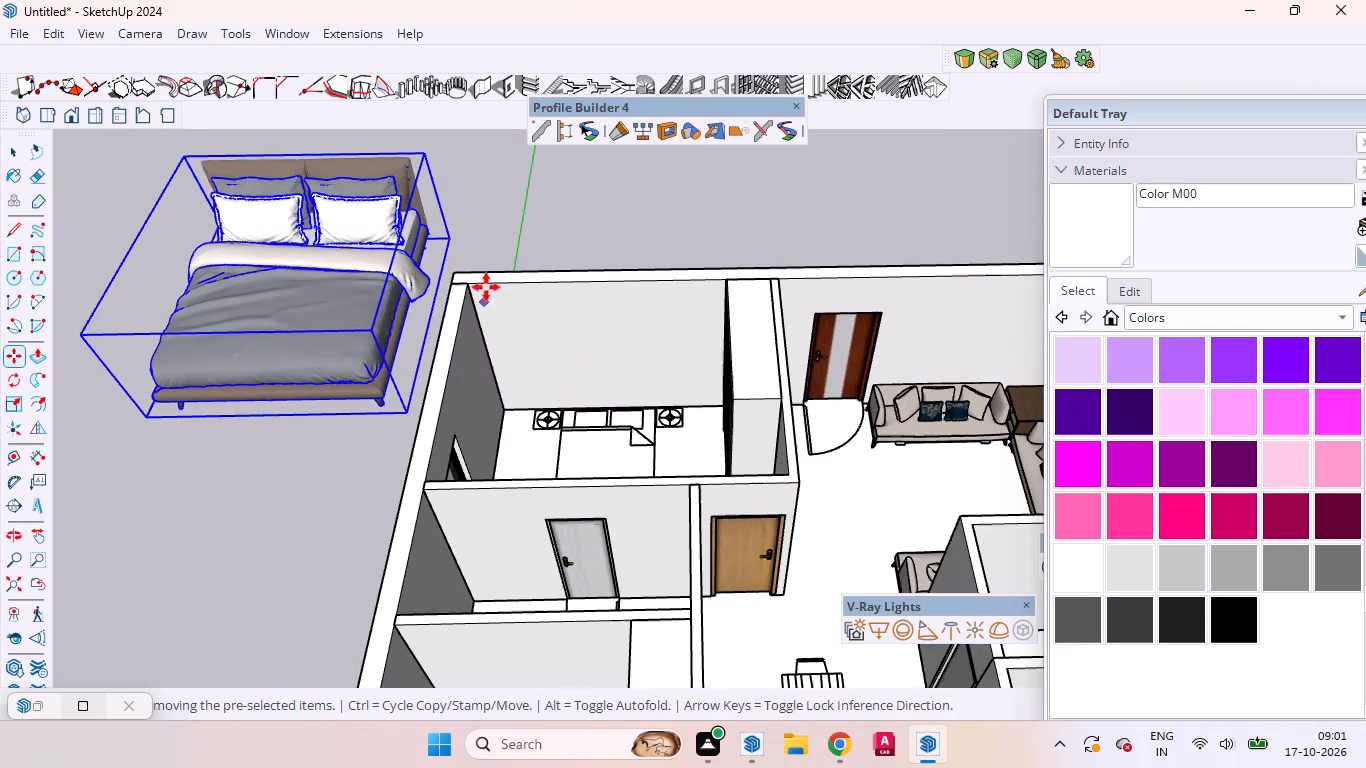
middle_drag(486, 287, 100, 324)
scroll(447, 339, down, 4)
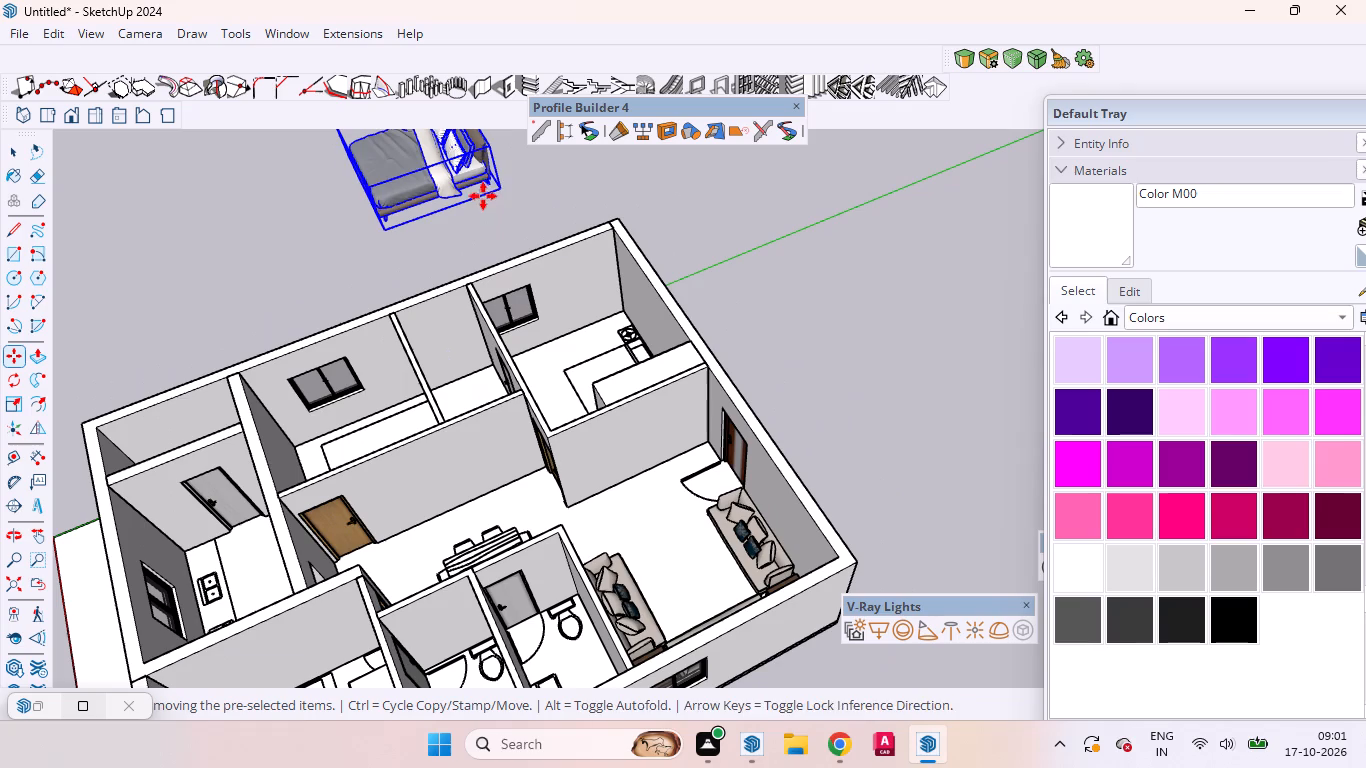
click(490, 185)
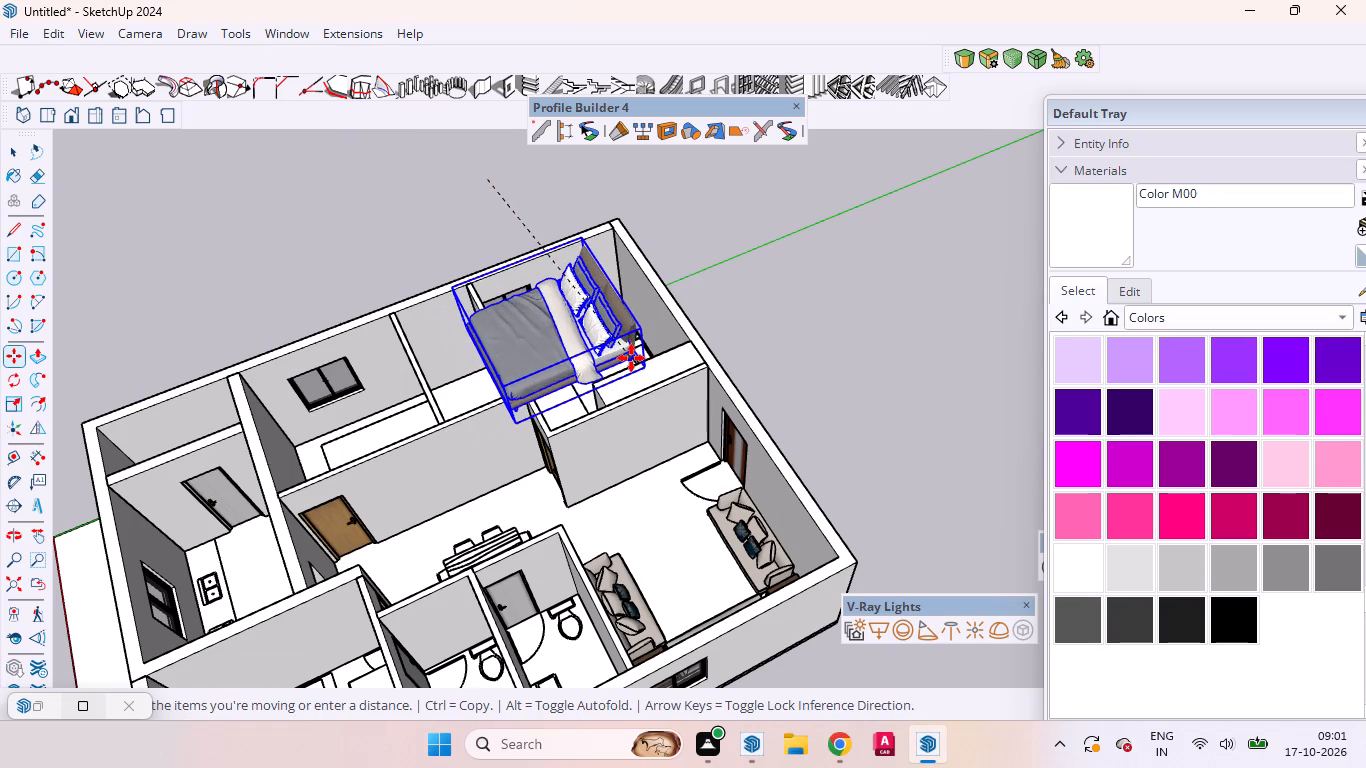
click(631, 358)
Lower the bed along the blue axis to floor level and adjust its position.
scroll(631, 337, up, 7)
scroll(629, 333, down, 2)
scroll(629, 333, up, 1)
scroll(629, 333, down, 1)
scroll(629, 333, up, 10)
middle_drag(703, 329, 608, 344)
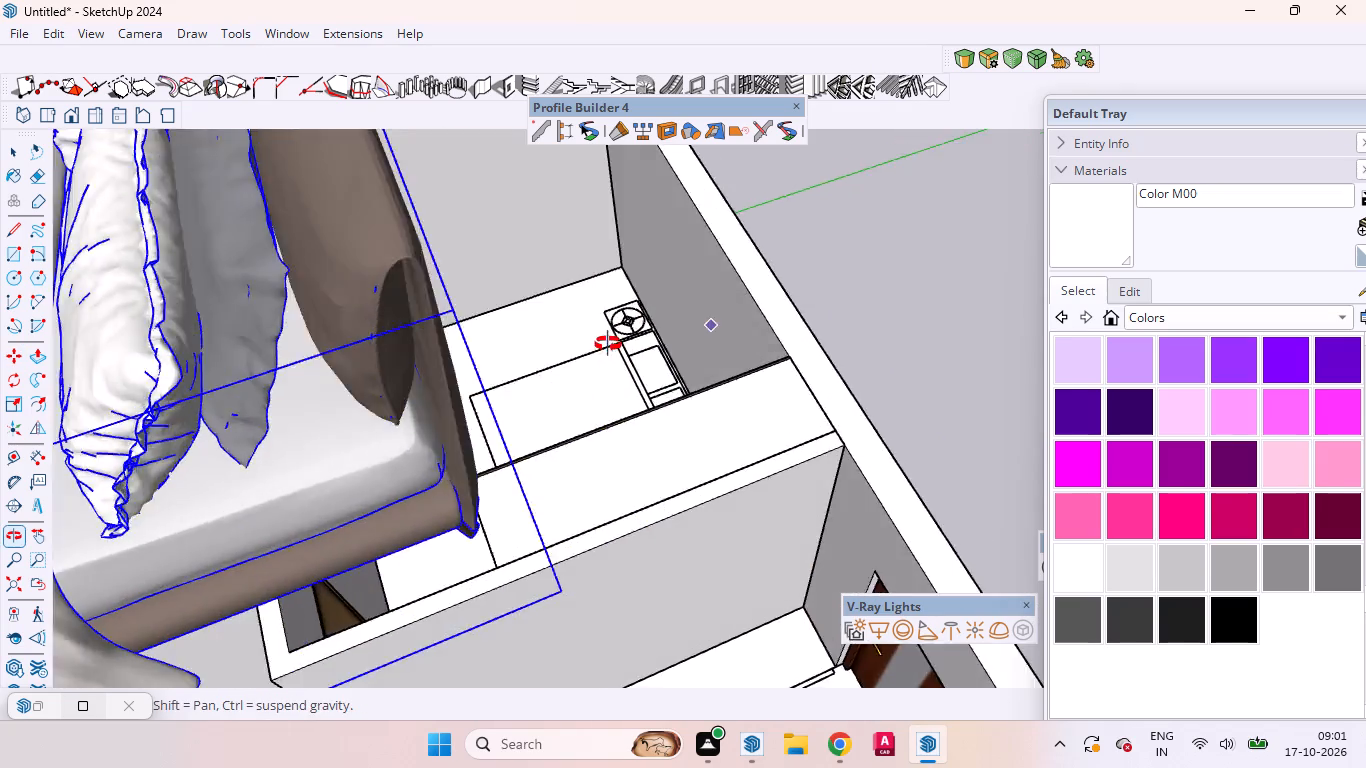
middle_drag(608, 344, 415, 396)
scroll(584, 393, down, 1)
scroll(585, 394, up, 4)
scroll(588, 399, down, 3)
scroll(589, 400, up, 1)
scroll(590, 402, down, 4)
click(314, 234)
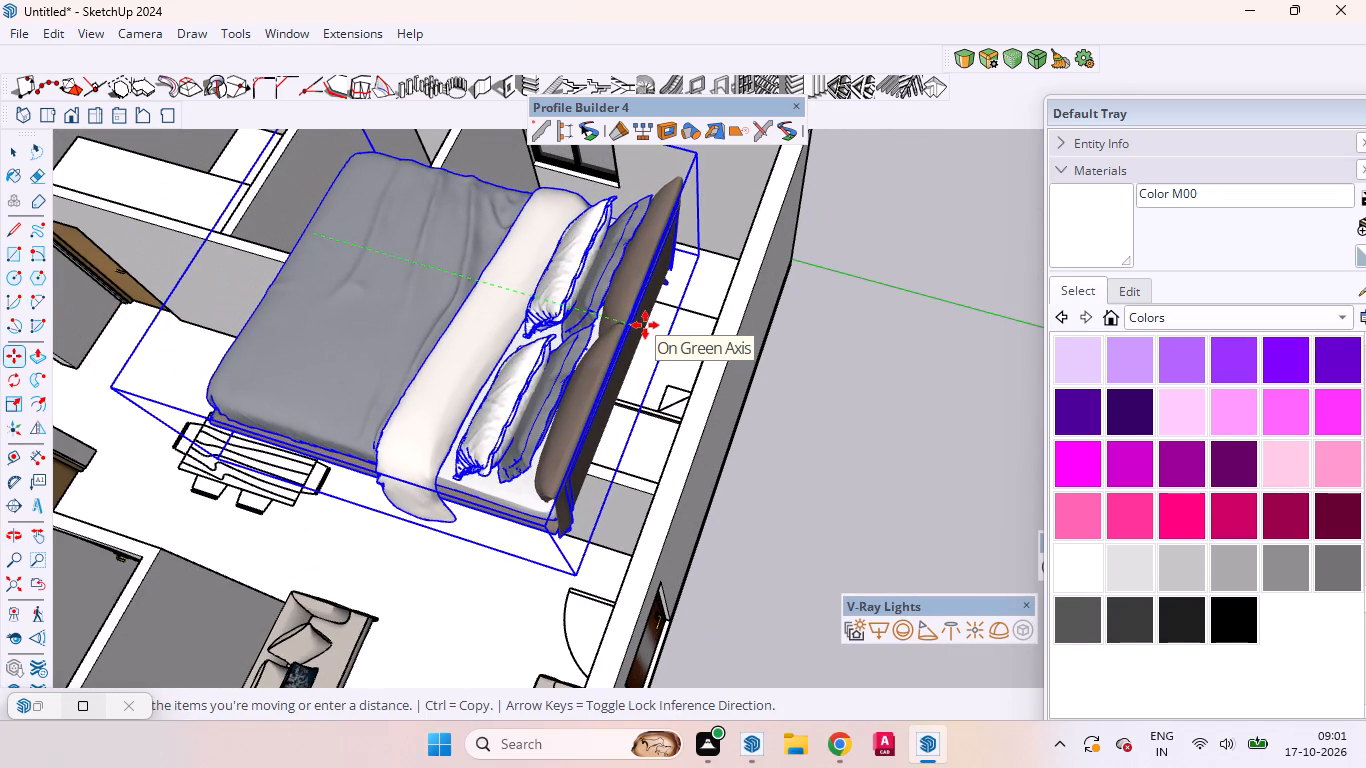
key(Up)
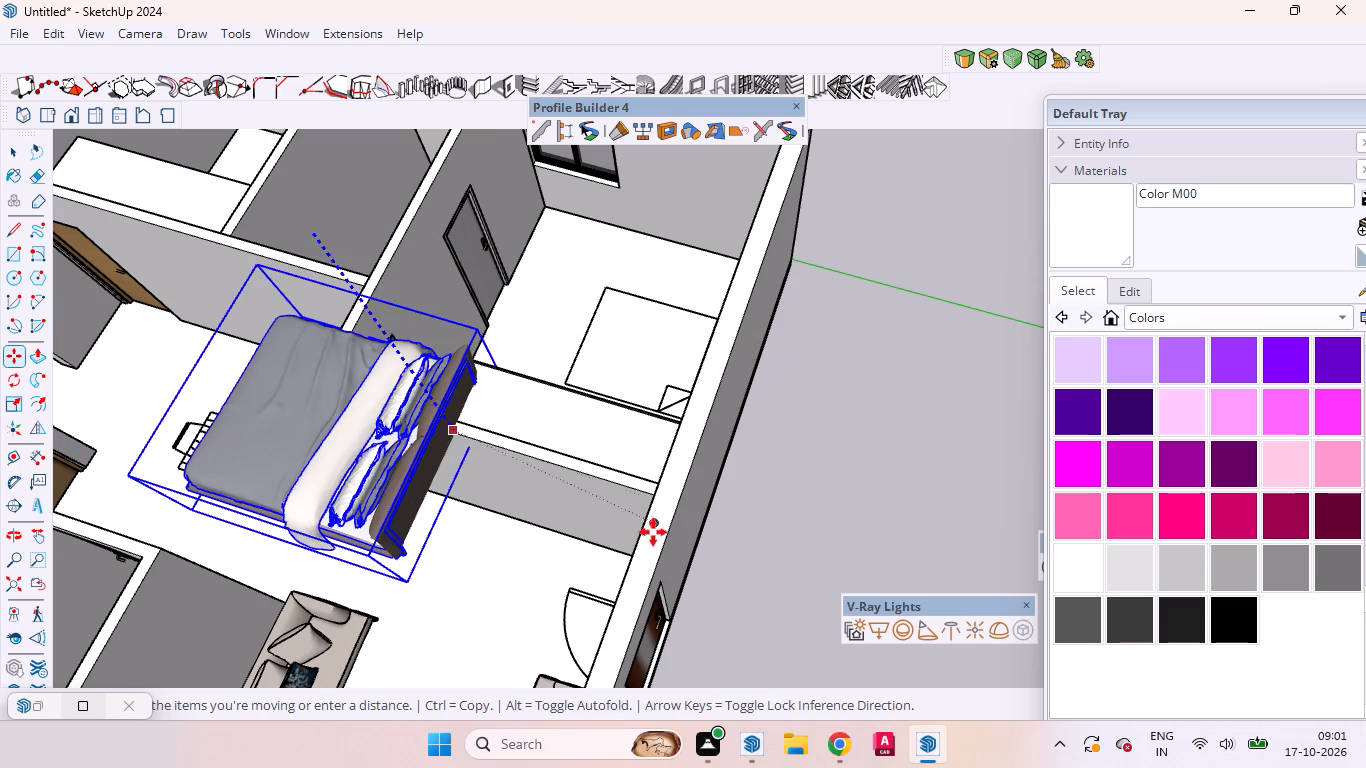
click(652, 543)
click(417, 581)
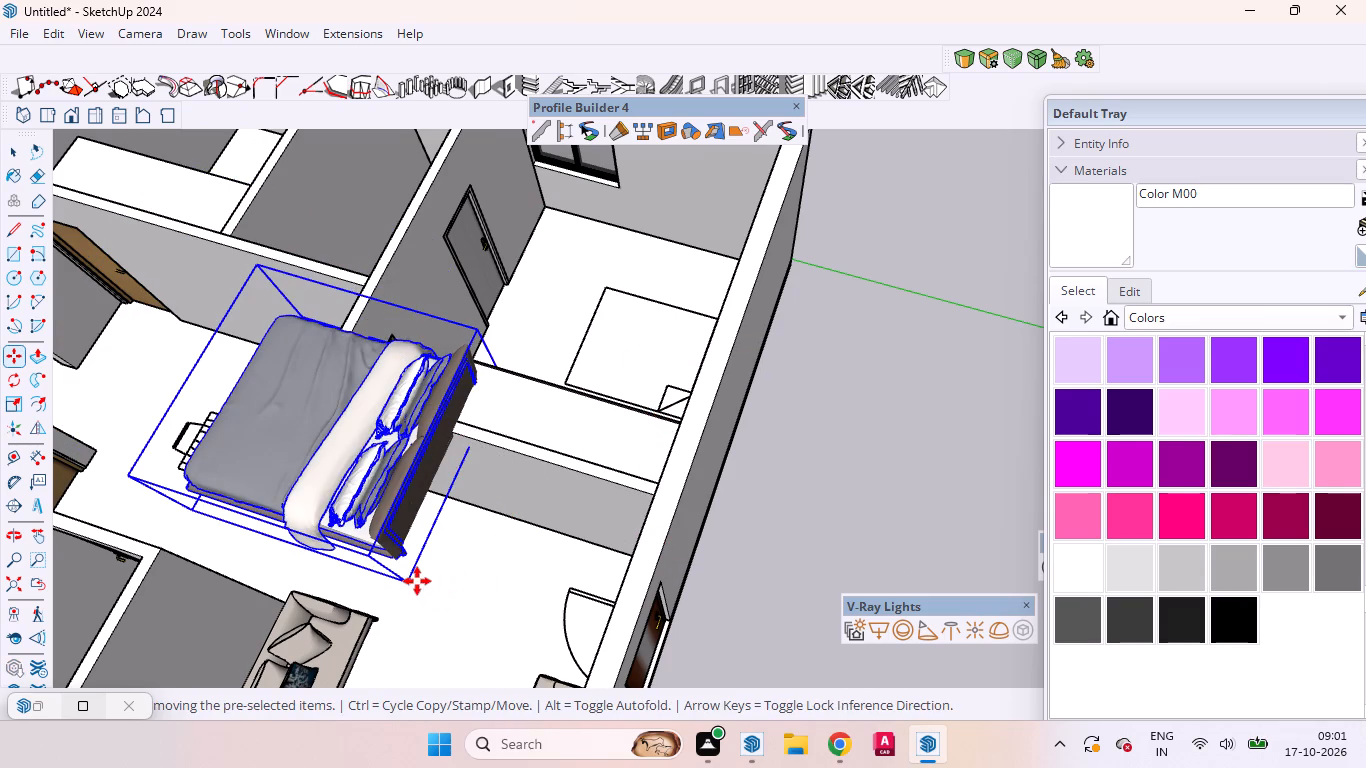
click(430, 639)
Move the bed from the living area into the maroon-wardrobe bedroom, with its headboard towards the bed outline's wall.
middle_drag(332, 557, 493, 542)
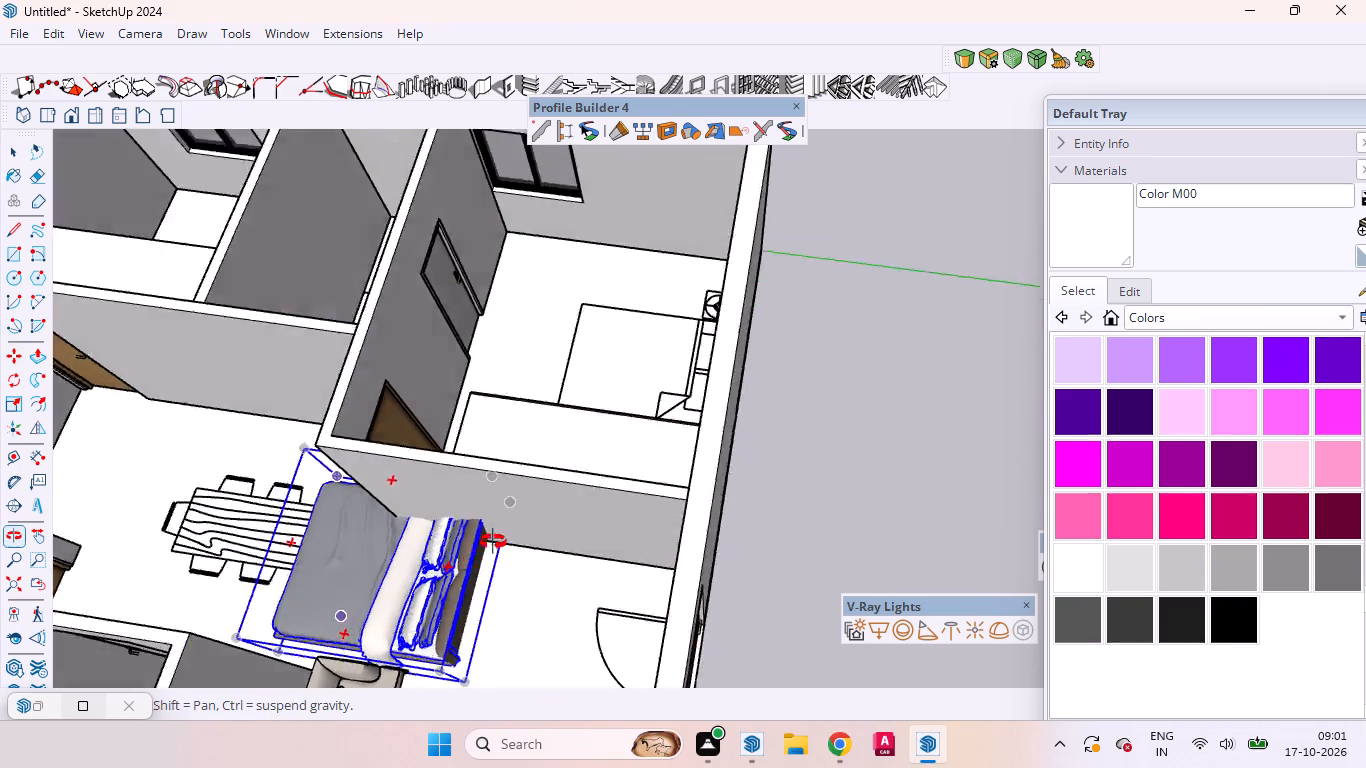
middle_drag(493, 542, 1100, 398)
scroll(1090, 420, up, 1)
scroll(722, 430, down, 10)
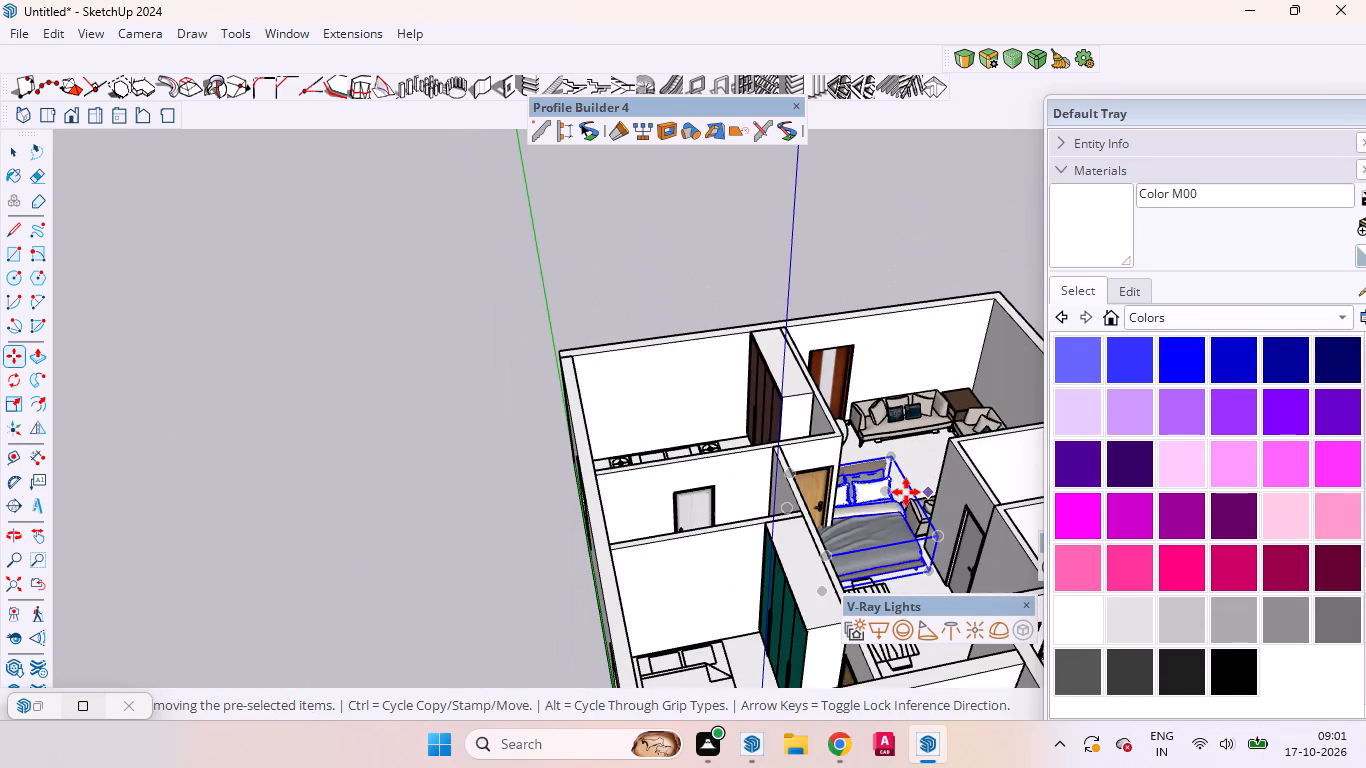
click(906, 492)
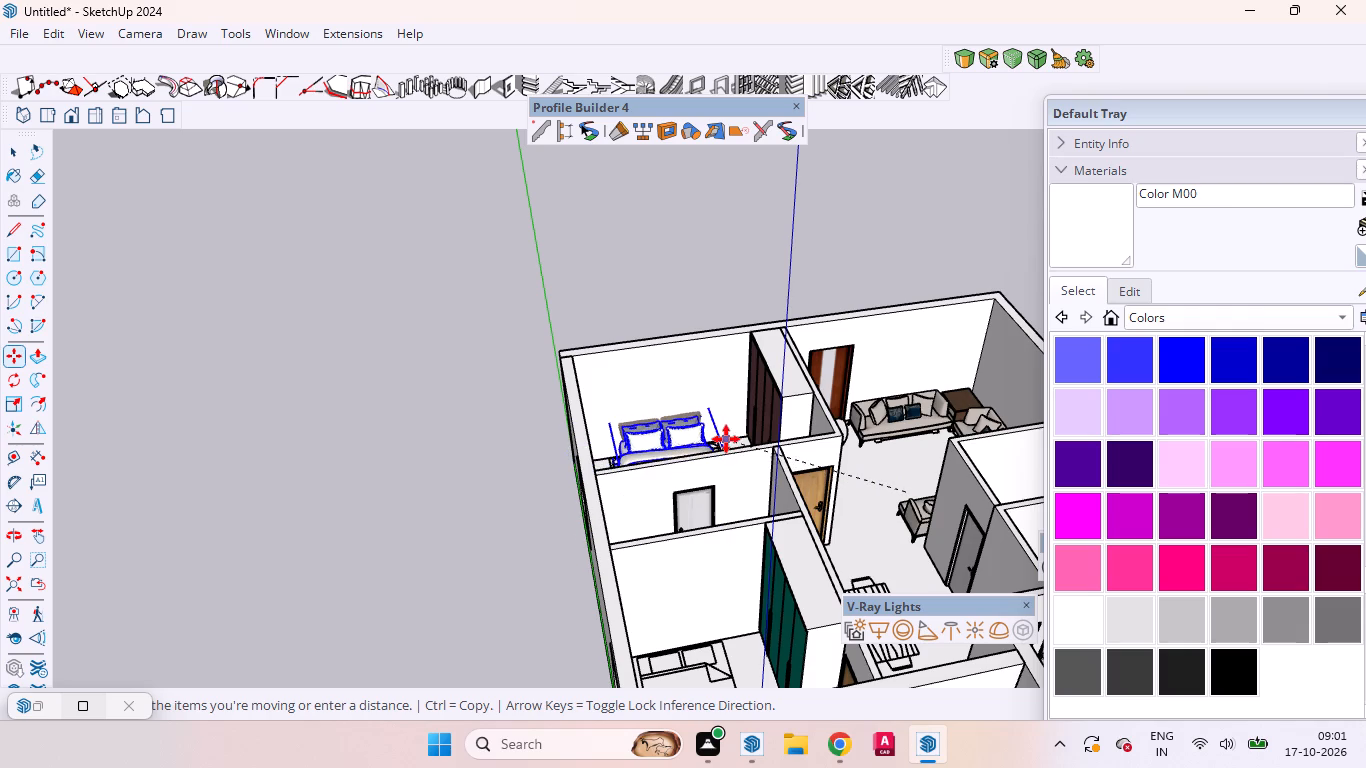
click(725, 439)
Shift the bed slightly towards the maroon wardrobe to line it up with the bed outline on the floor.
scroll(674, 420, up, 1)
middle_drag(674, 420, 1152, 698)
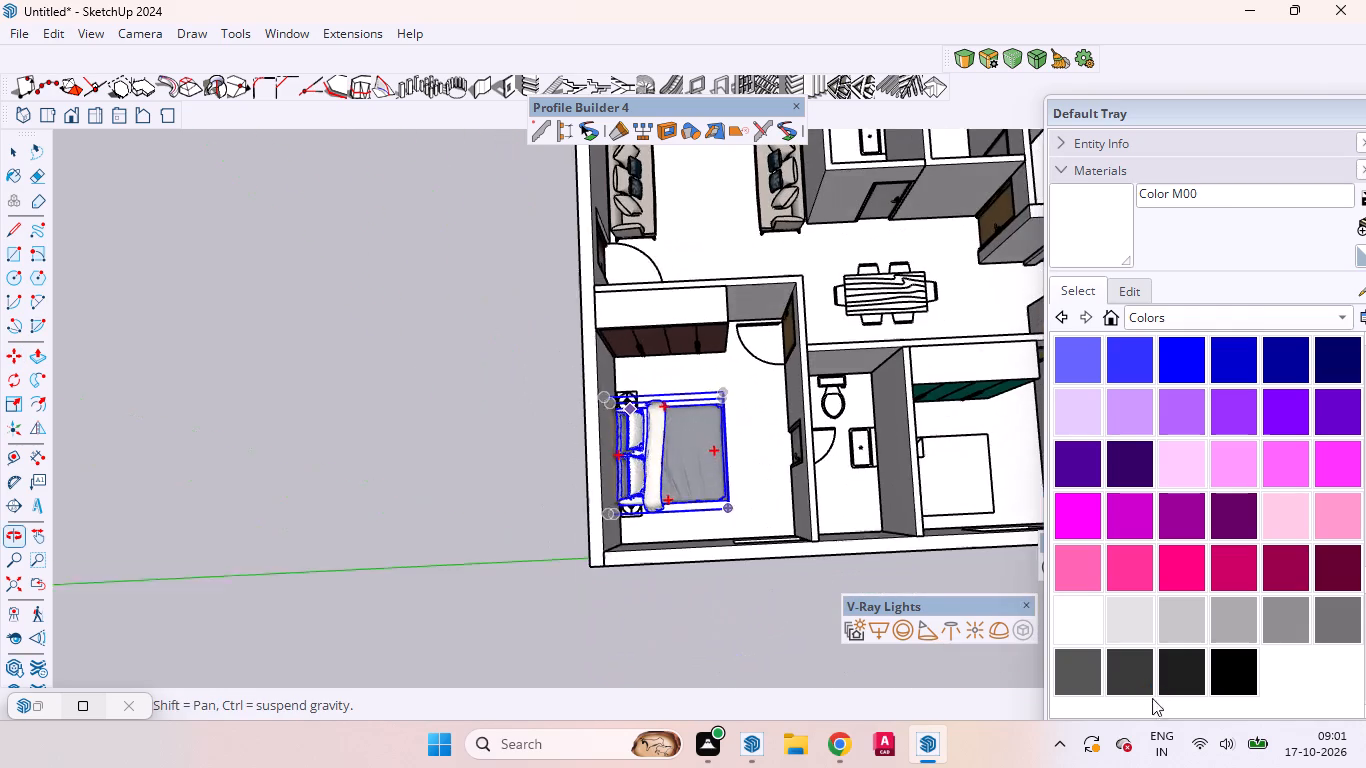
scroll(699, 462, up, 1)
scroll(712, 467, down, 1)
scroll(713, 468, up, 5)
scroll(713, 470, down, 4)
scroll(713, 470, up, 2)
scroll(713, 470, down, 2)
click(680, 443)
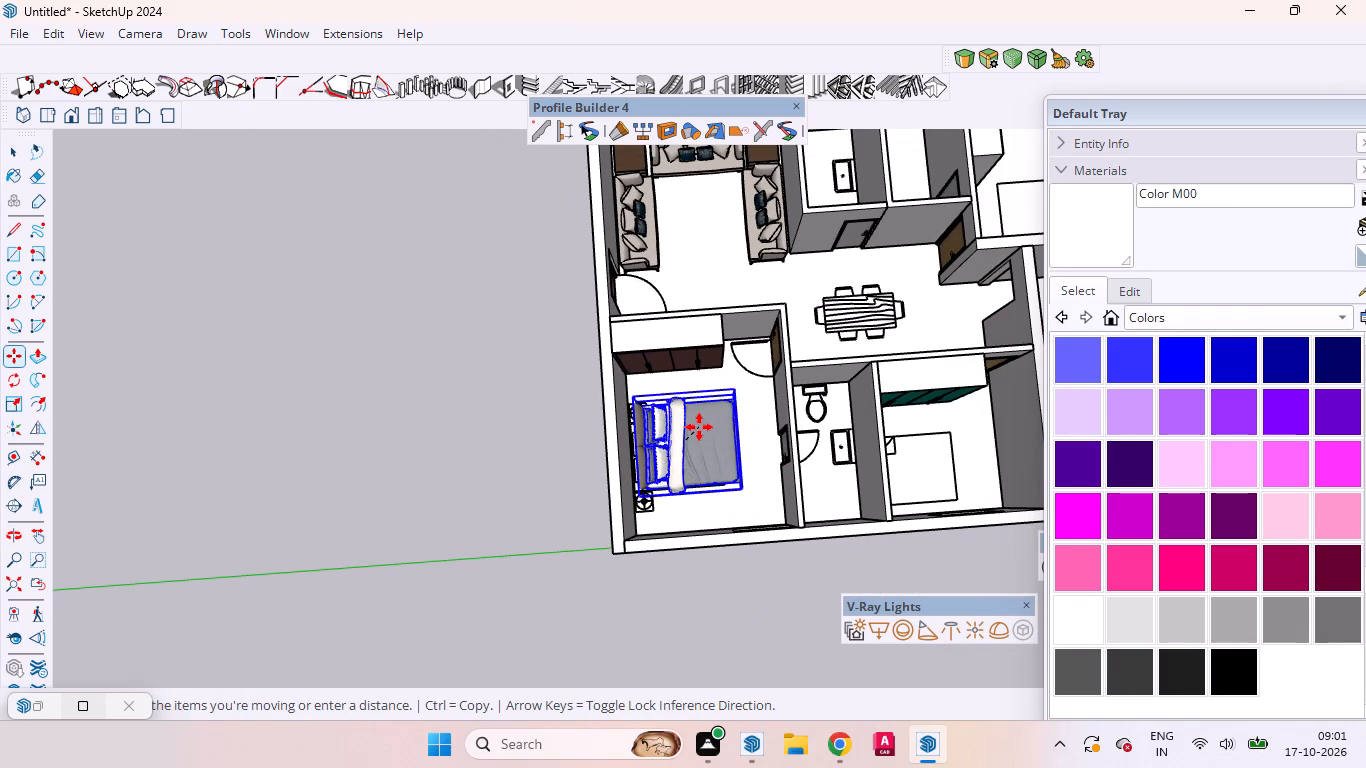
click(695, 427)
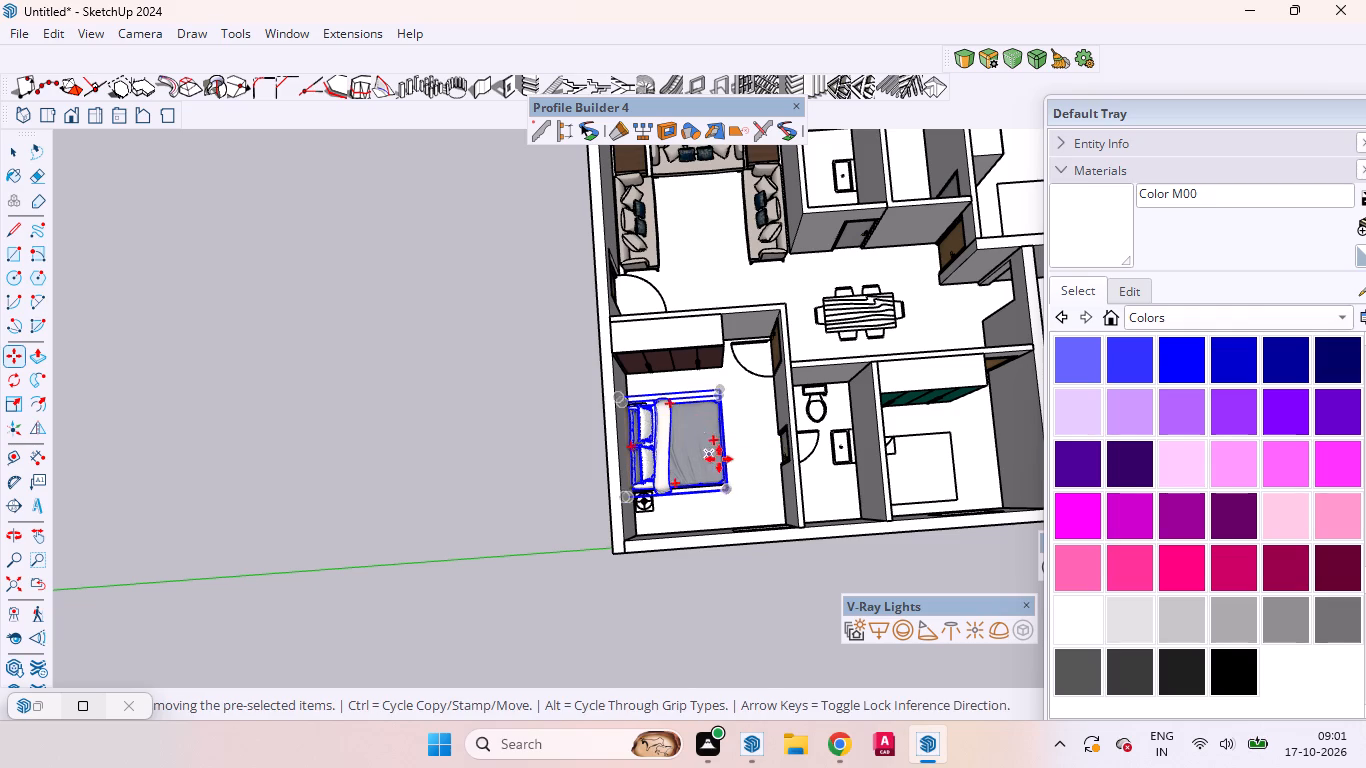
Fine-tune the bed's position over its floor outline, centring it between the two bedside table outlines.
scroll(719, 459, up, 12)
middle_drag(728, 449, 557, 357)
scroll(728, 449, up, 1)
scroll(554, 362, down, 1)
scroll(459, 474, up, 4)
scroll(459, 481, down, 1)
scroll(459, 481, up, 5)
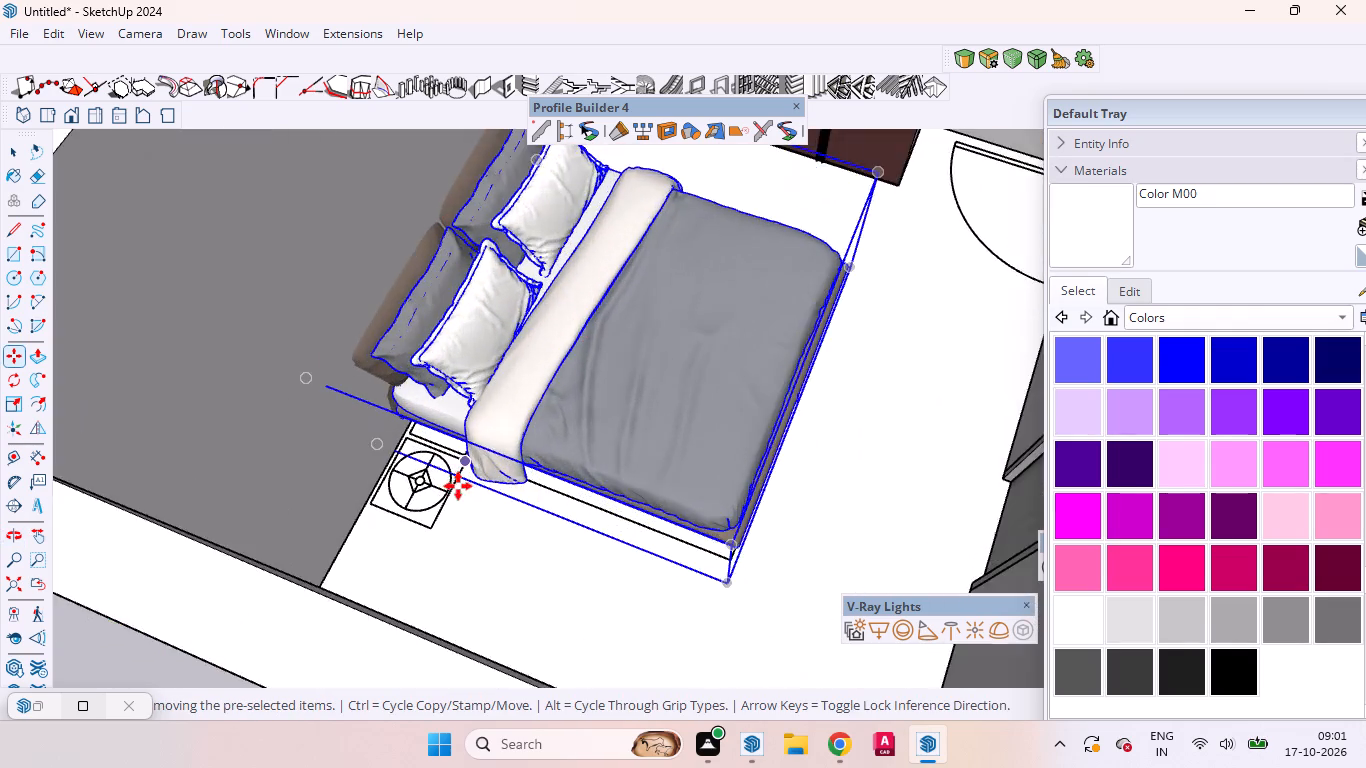
scroll(458, 486, up, 4)
scroll(483, 490, down, 4)
scroll(483, 490, up, 15)
scroll(552, 430, down, 3)
scroll(552, 430, up, 2)
scroll(601, 520, down, 2)
scroll(601, 520, up, 7)
scroll(599, 506, down, 1)
middle_drag(599, 506, 639, 391)
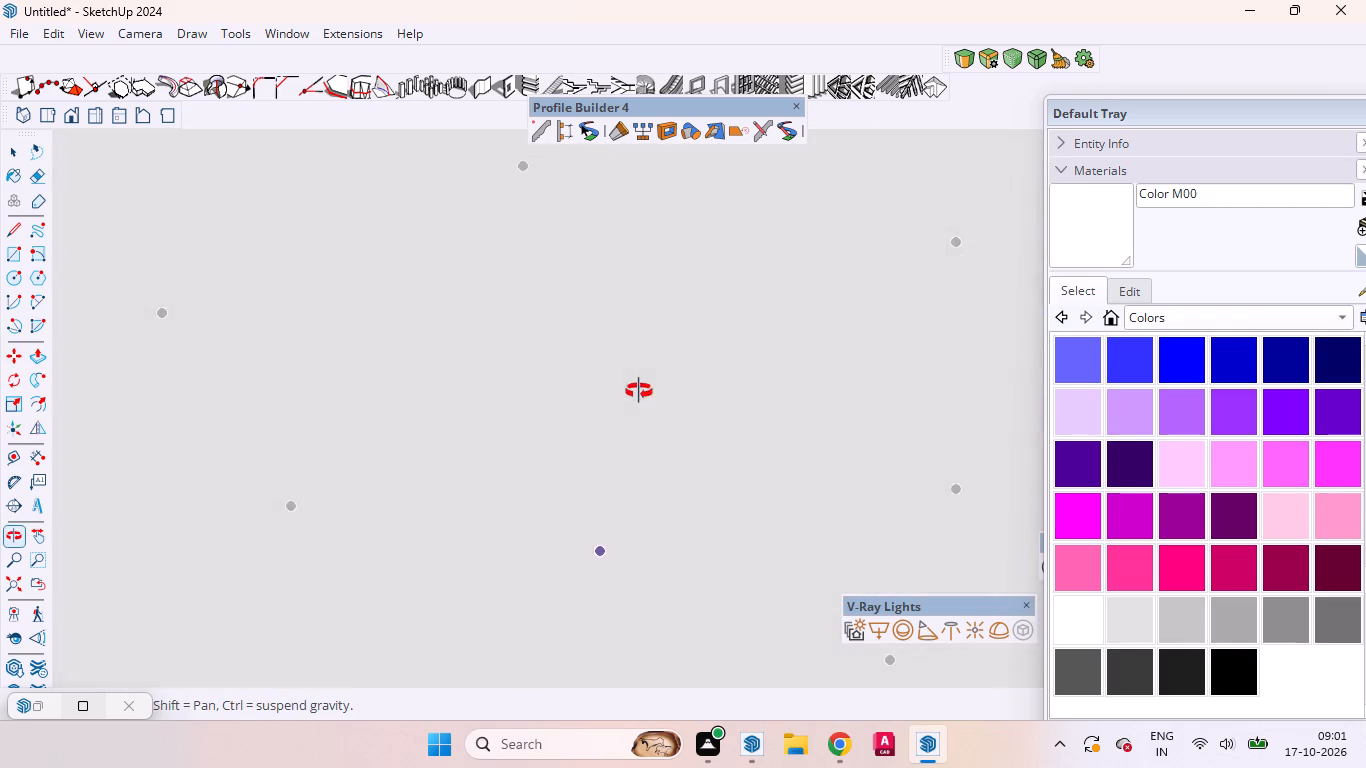
middle_drag(639, 391, 662, 487)
scroll(616, 507, up, 15)
scroll(554, 478, down, 1)
scroll(554, 478, up, 2)
scroll(554, 478, down, 1)
scroll(554, 478, up, 8)
scroll(556, 478, down, 1)
scroll(551, 517, up, 1)
scroll(551, 517, down, 3)
middle_drag(551, 517, 550, 517)
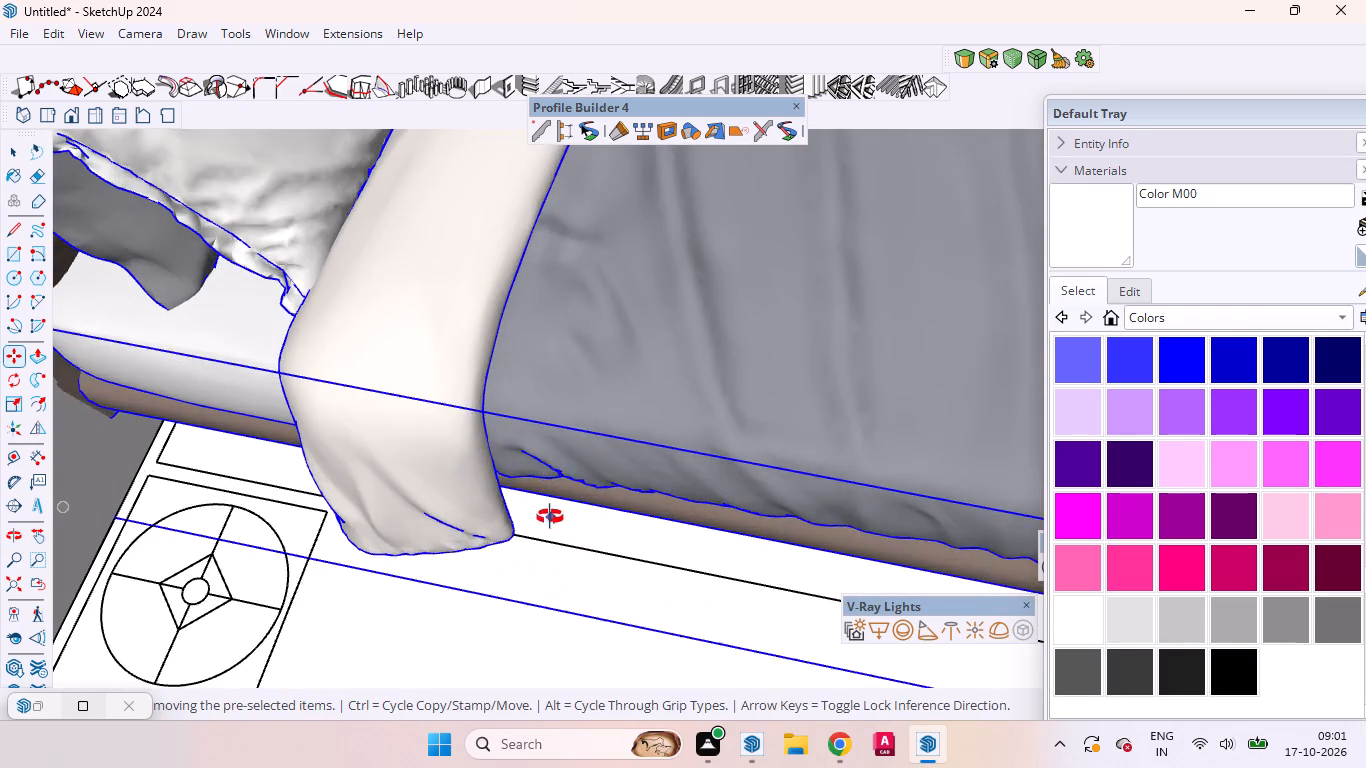
middle_drag(550, 517, 603, 444)
scroll(603, 445, up, 1)
click(596, 451)
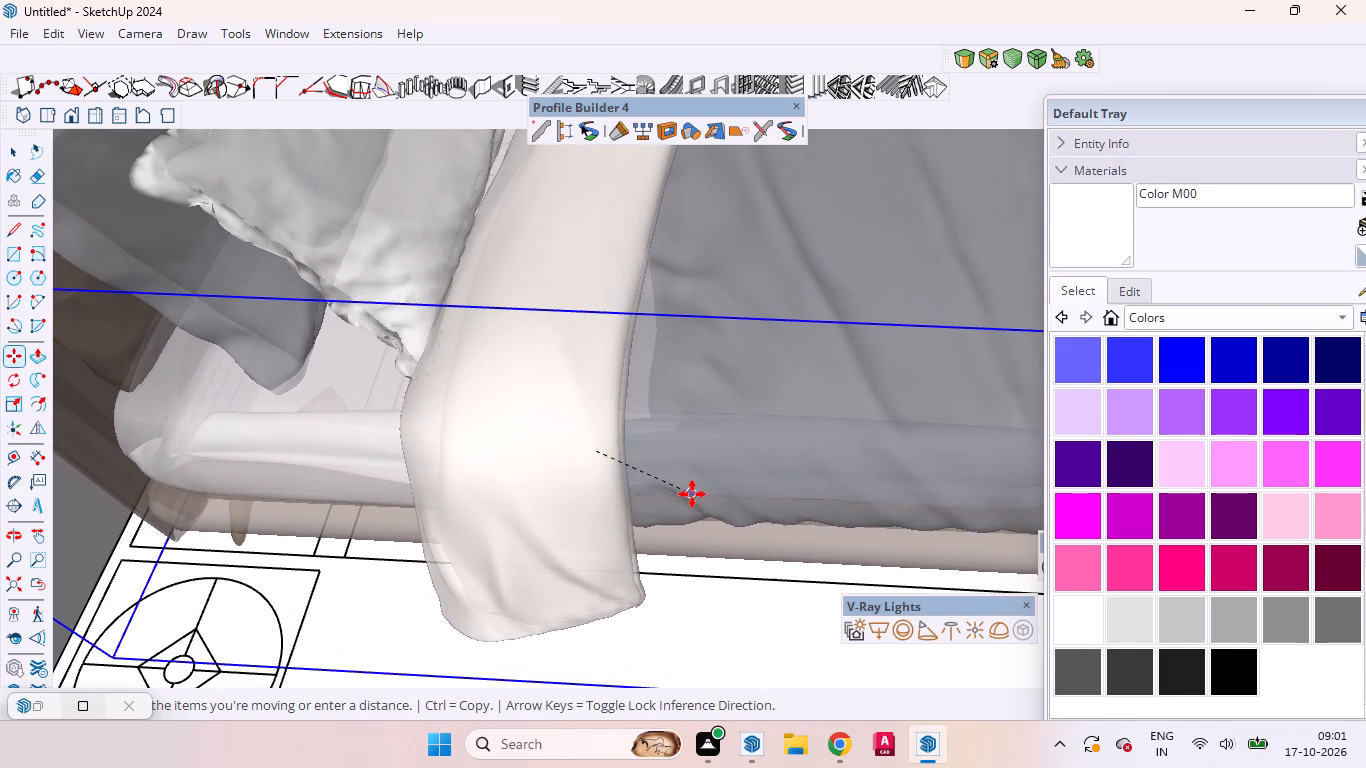
click(692, 494)
Examine the bed's placement against its floor outline in the top view, with nothing selected.
scroll(375, 387, down, 1)
scroll(375, 387, up, 1)
scroll(376, 389, down, 20)
scroll(376, 389, down, 3)
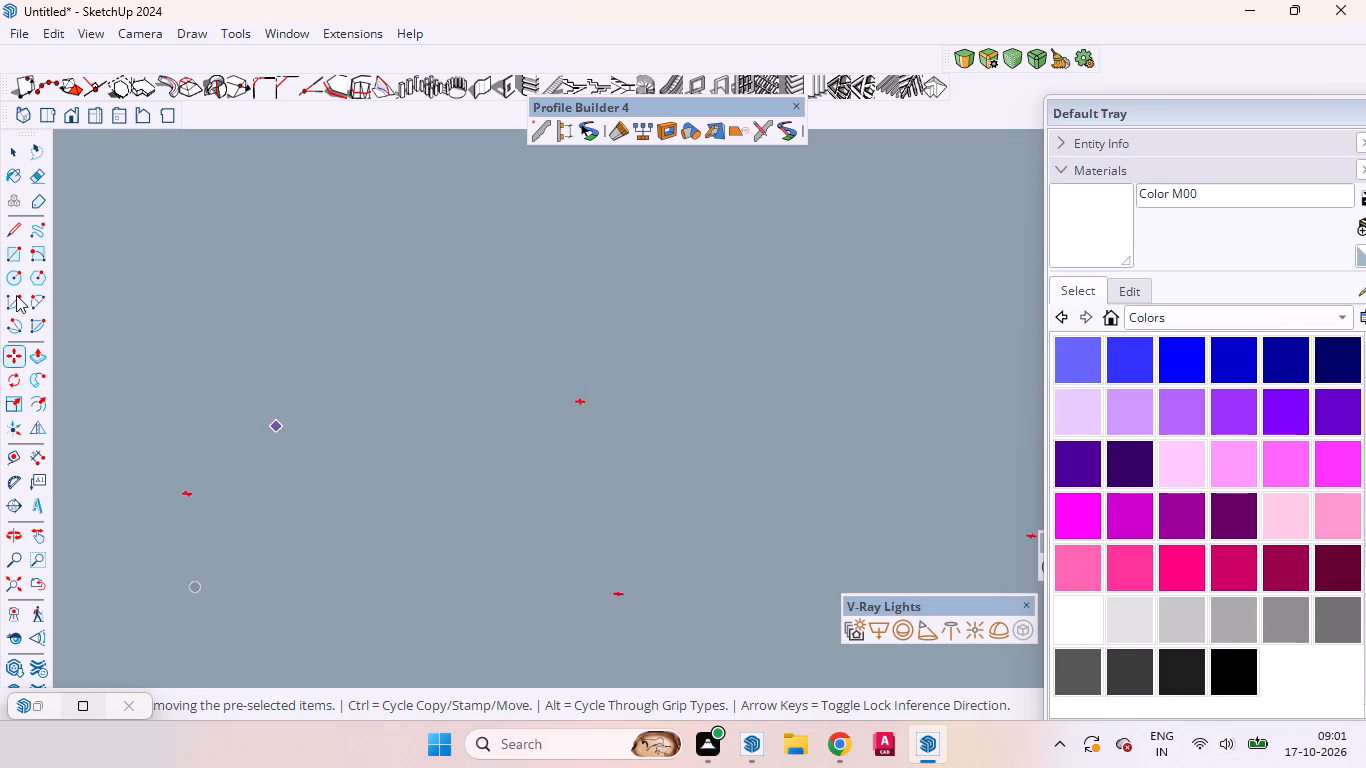
click(45, 116)
scroll(352, 280, down, 5)
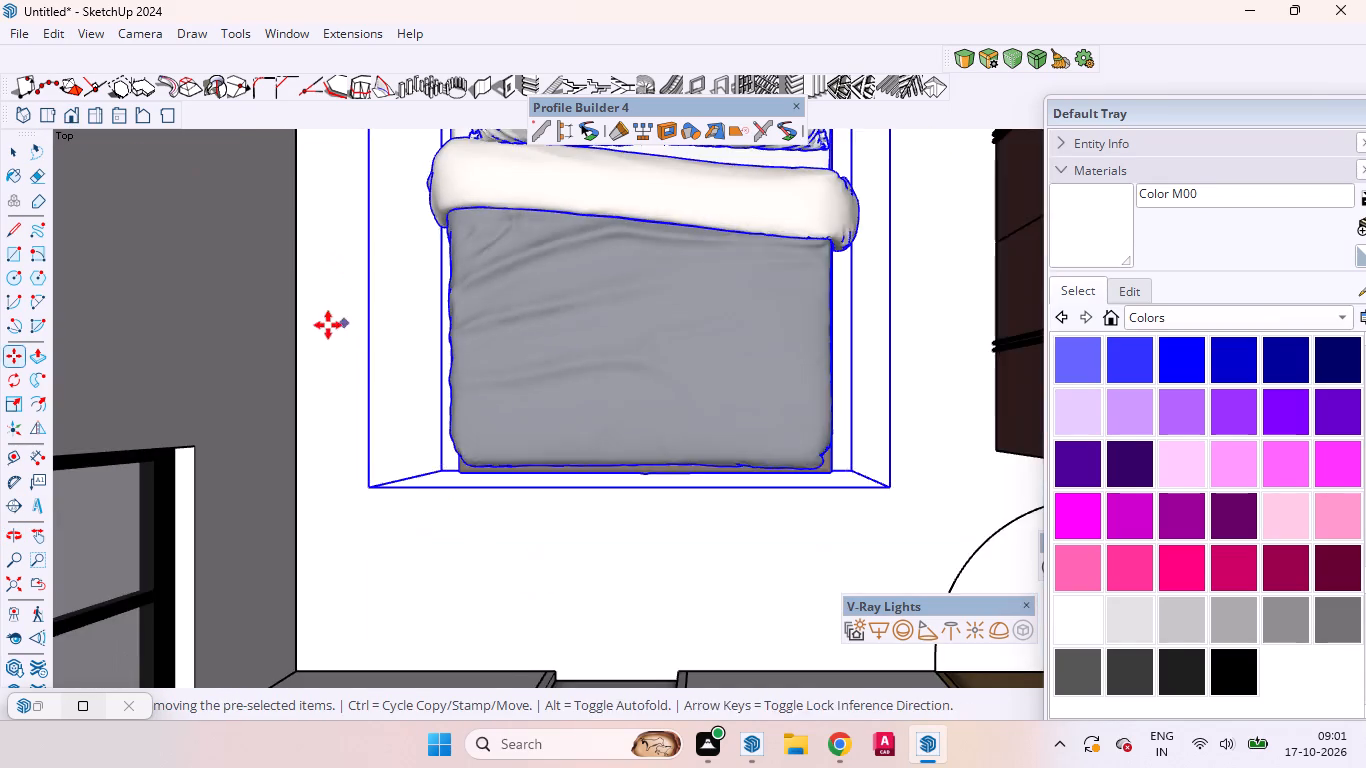
scroll(328, 325, down, 2)
scroll(328, 336, up, 1)
scroll(328, 337, down, 4)
scroll(328, 341, up, 1)
scroll(328, 343, down, 6)
scroll(357, 356, up, 1)
scroll(368, 367, down, 10)
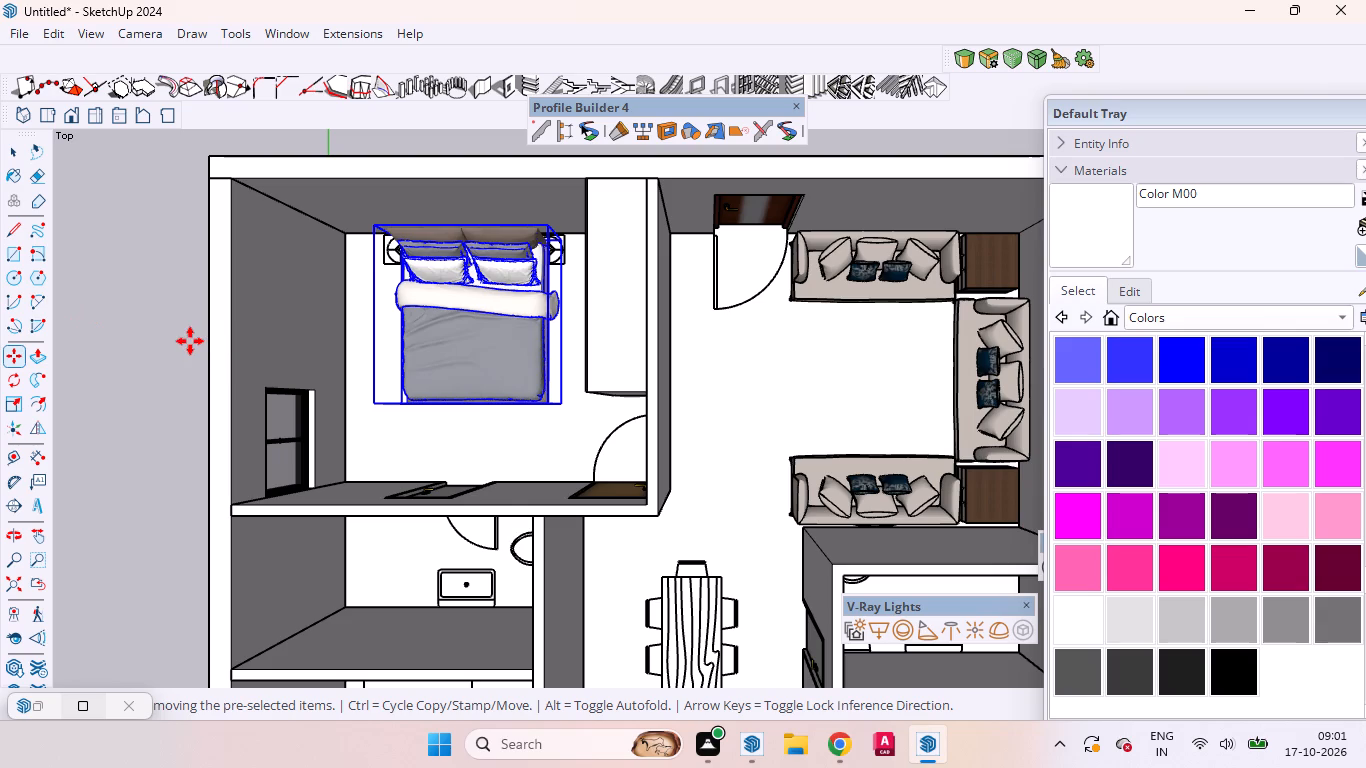
key(space)
click(160, 316)
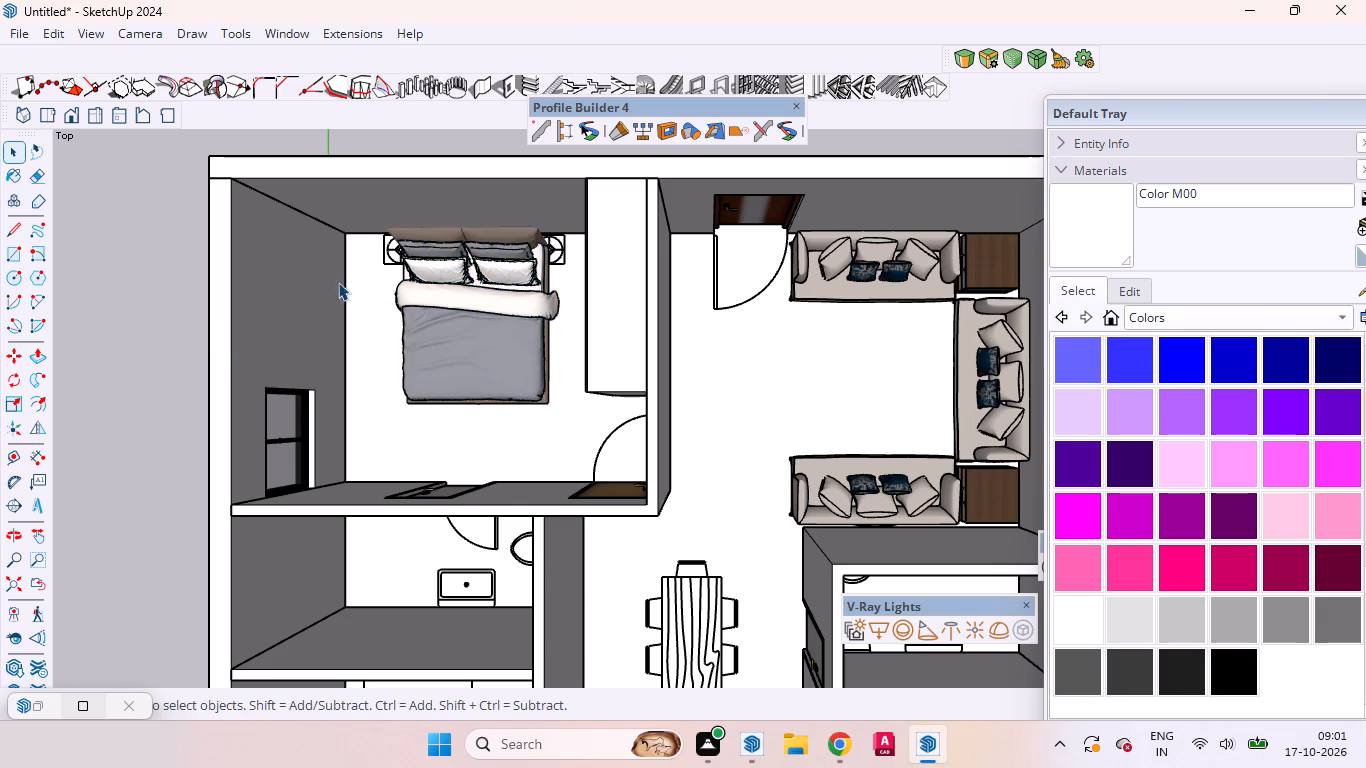
Shift the bed in the maroon-wardrobe bedroom slightly away from the wardrobe, towards the window wall.
scroll(373, 298, up, 6)
scroll(386, 317, down, 2)
scroll(386, 317, up, 2)
scroll(386, 317, down, 1)
scroll(386, 317, up, 1)
middle_drag(405, 344, 530, 166)
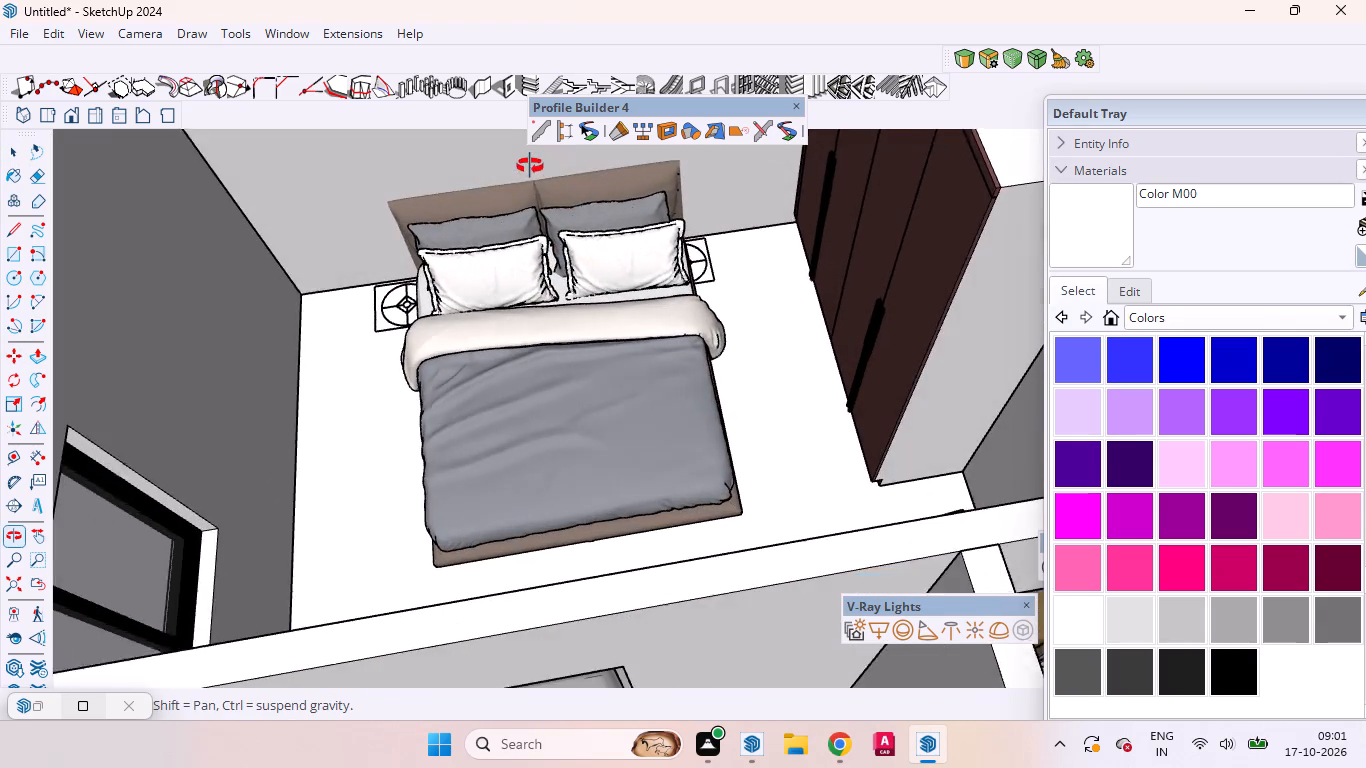
middle_drag(530, 166, 555, 181)
click(555, 384)
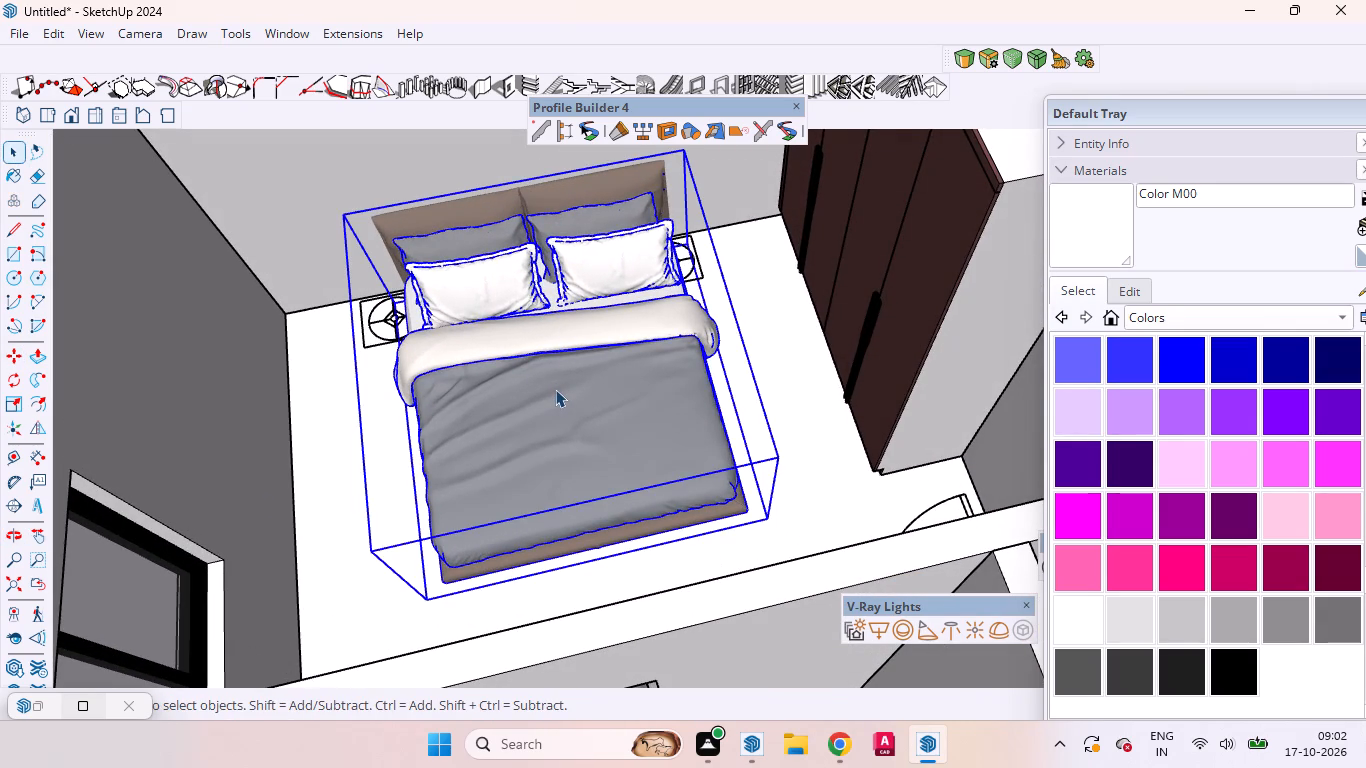
key(m)
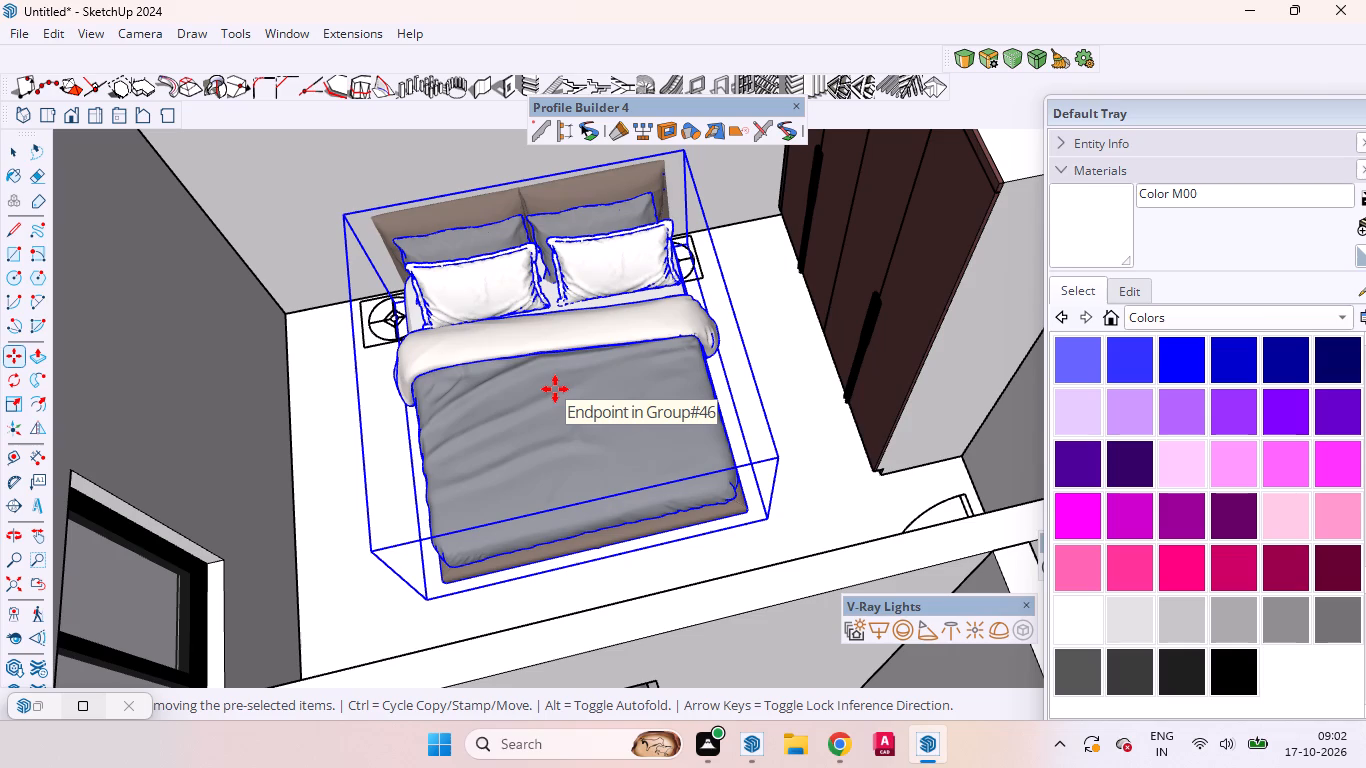
click(555, 389)
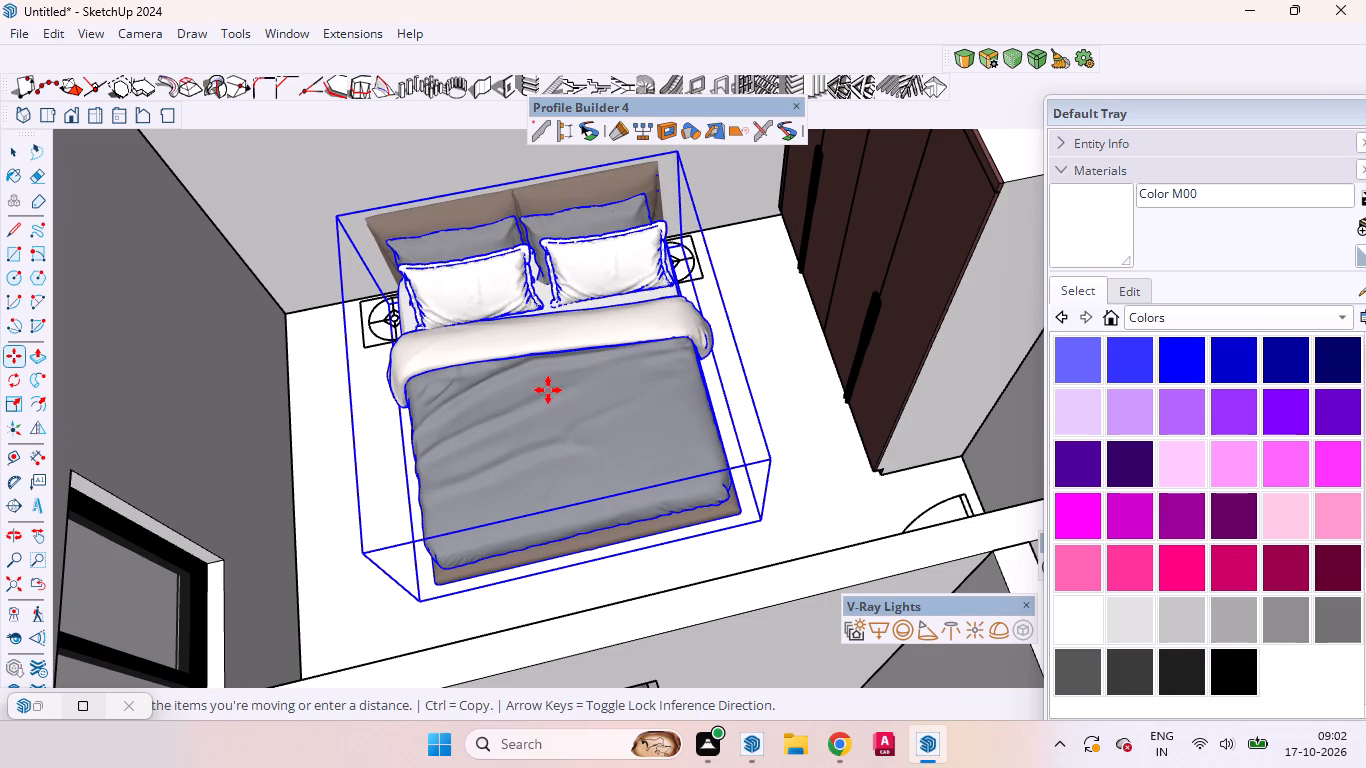
click(548, 390)
key(space)
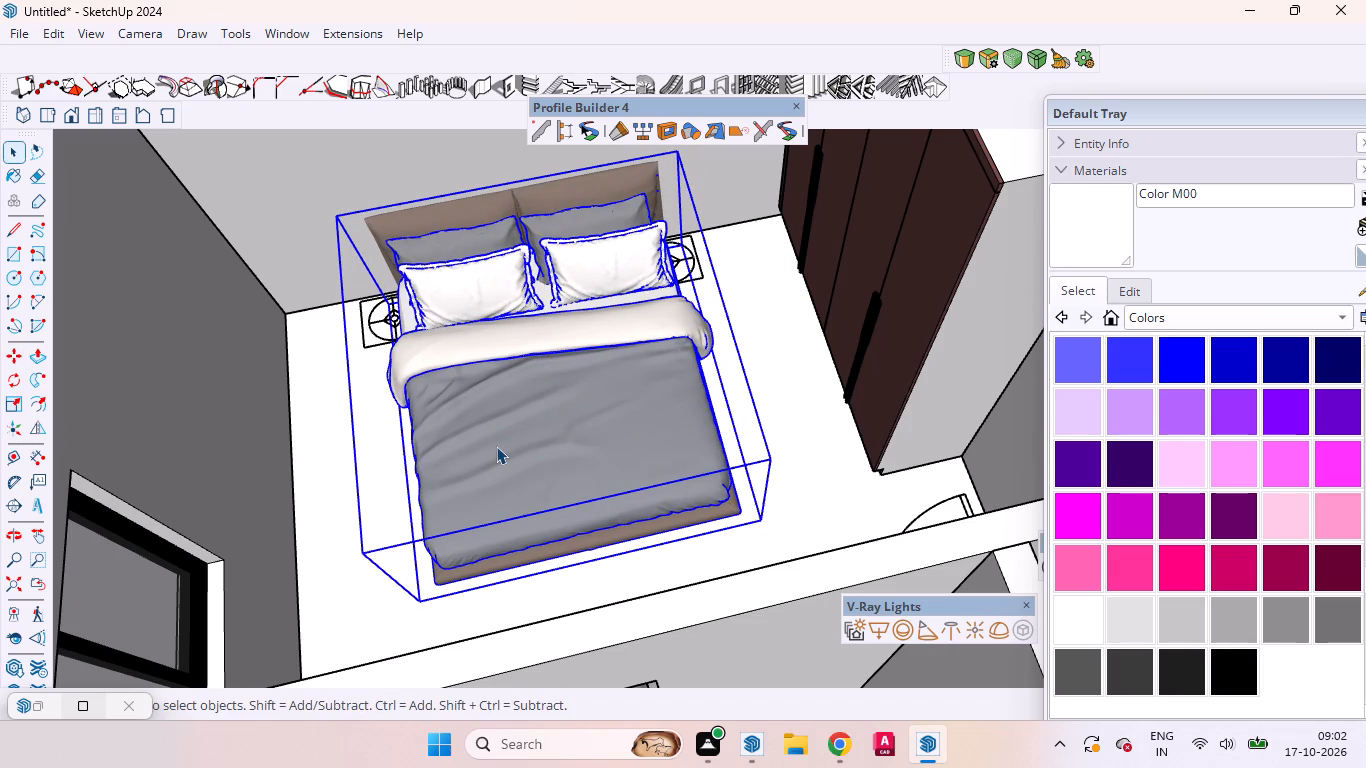
Examine the bed's placement against the headboard wall and the bedside table outlines from several angles, with nothing selected.
scroll(784, 415, down, 2)
scroll(784, 415, up, 4)
scroll(784, 415, down, 3)
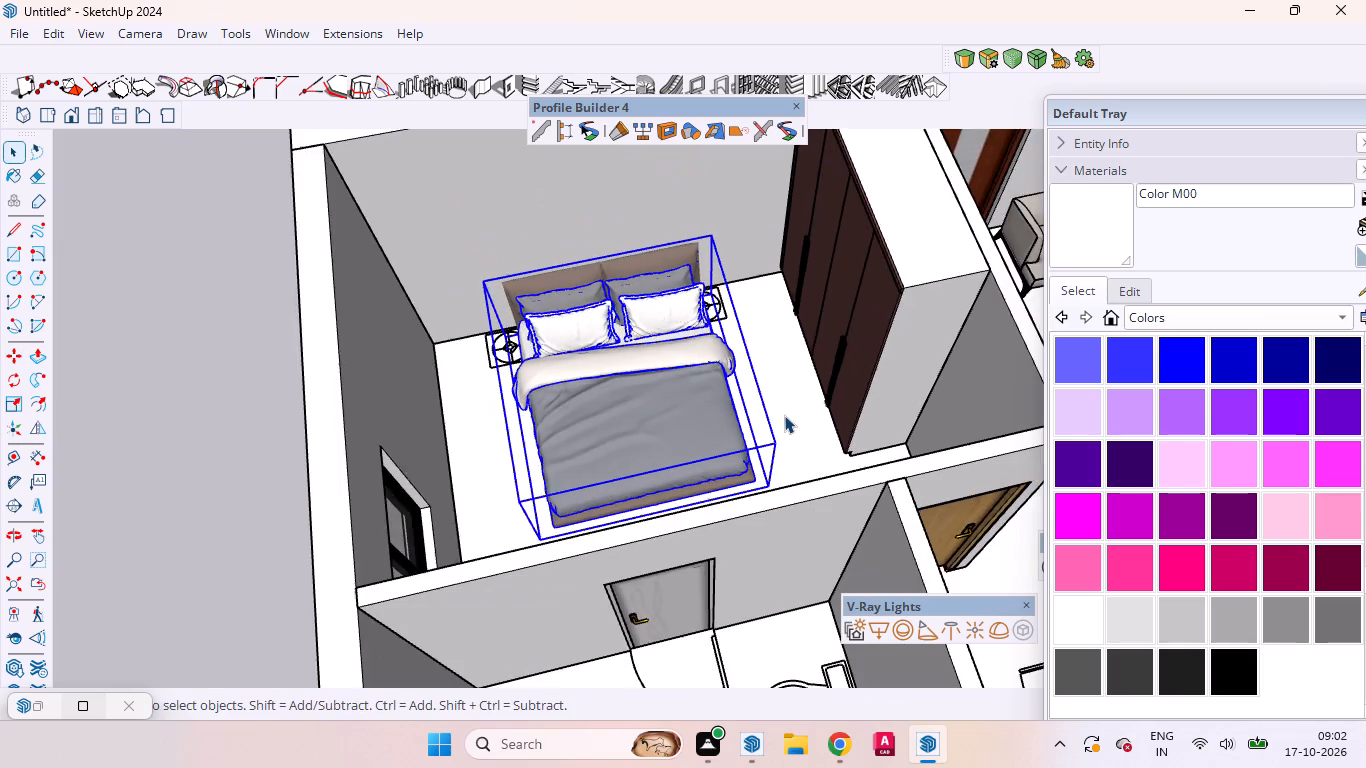
scroll(784, 415, down, 5)
click(306, 400)
middle_drag(422, 410, 990, 541)
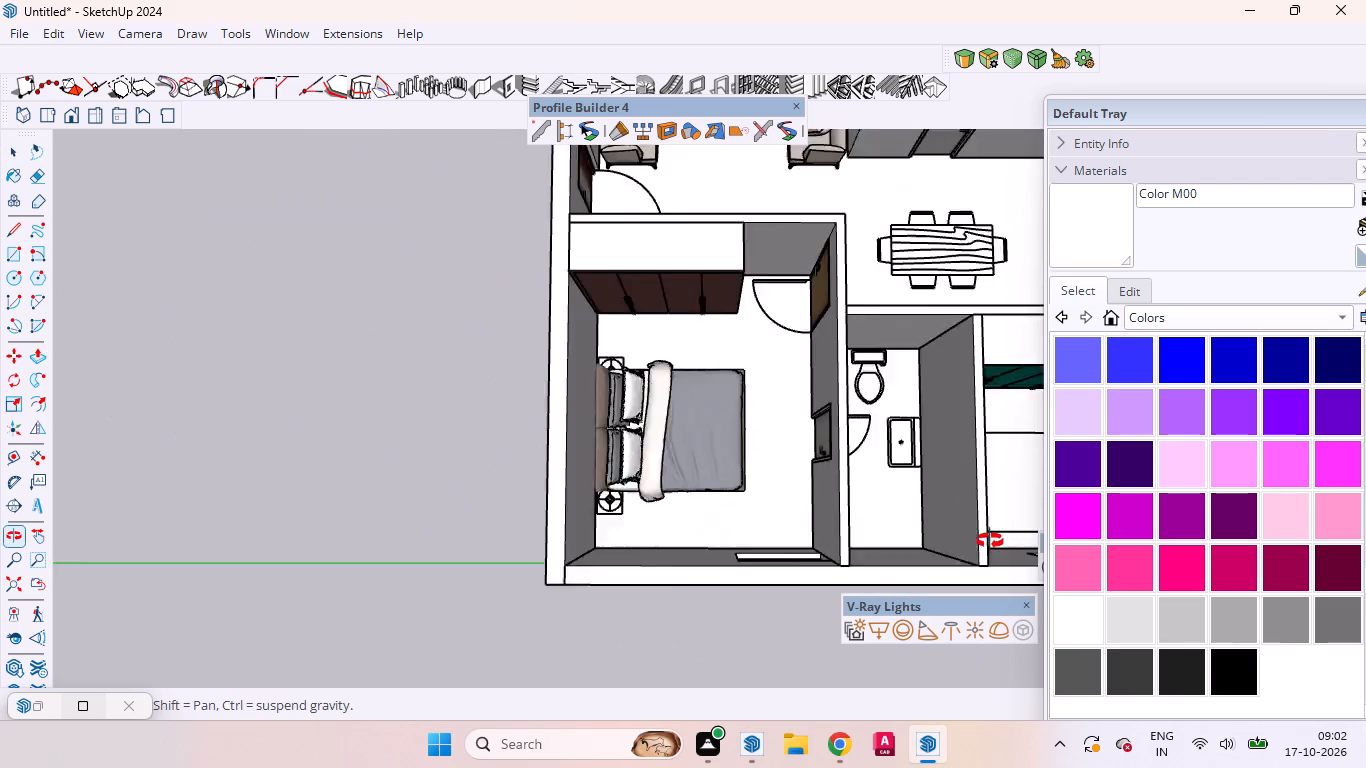
middle_drag(990, 541, 1018, 541)
scroll(610, 463, up, 7)
scroll(604, 474, down, 1)
scroll(604, 474, up, 2)
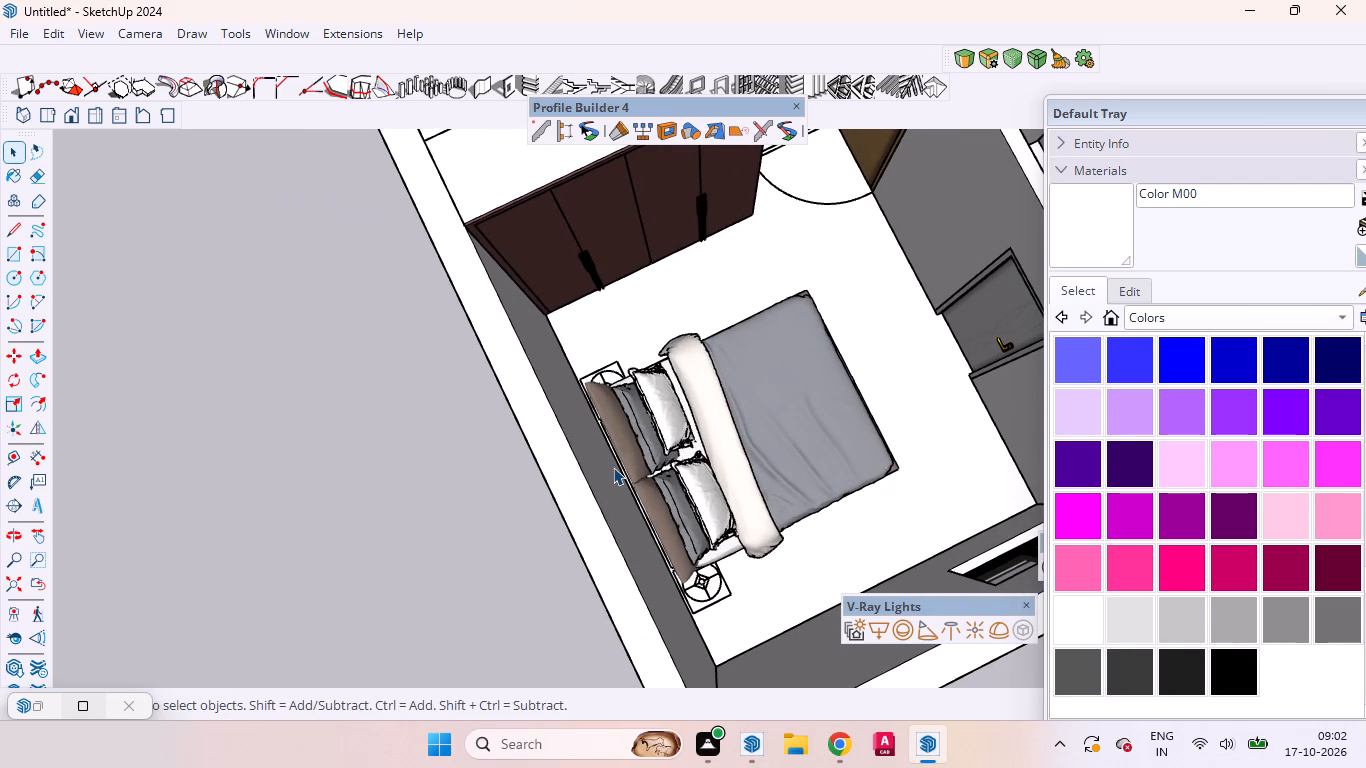
scroll(680, 455, down, 3)
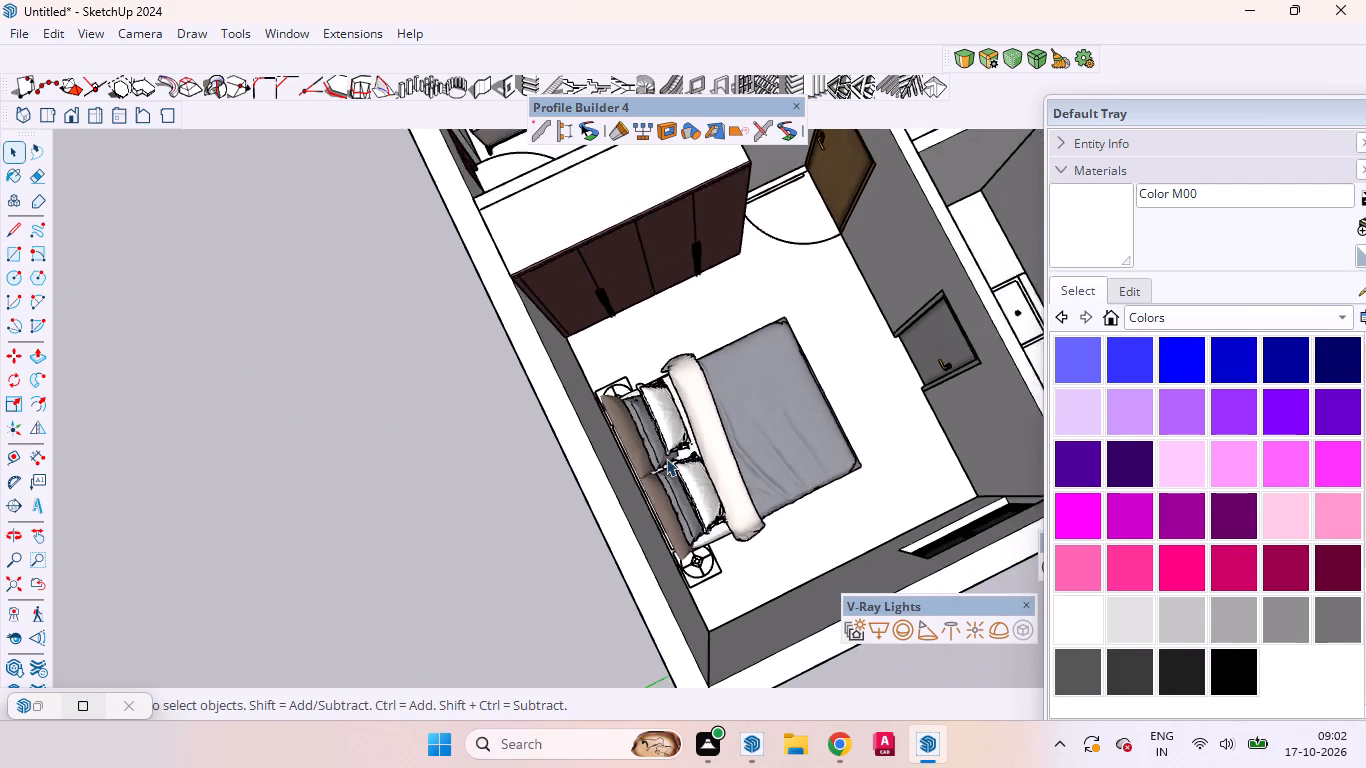
scroll(666, 458, down, 1)
middle_drag(812, 448, 362, 396)
scroll(374, 383, up, 1)
scroll(591, 359, down, 6)
scroll(690, 325, up, 4)
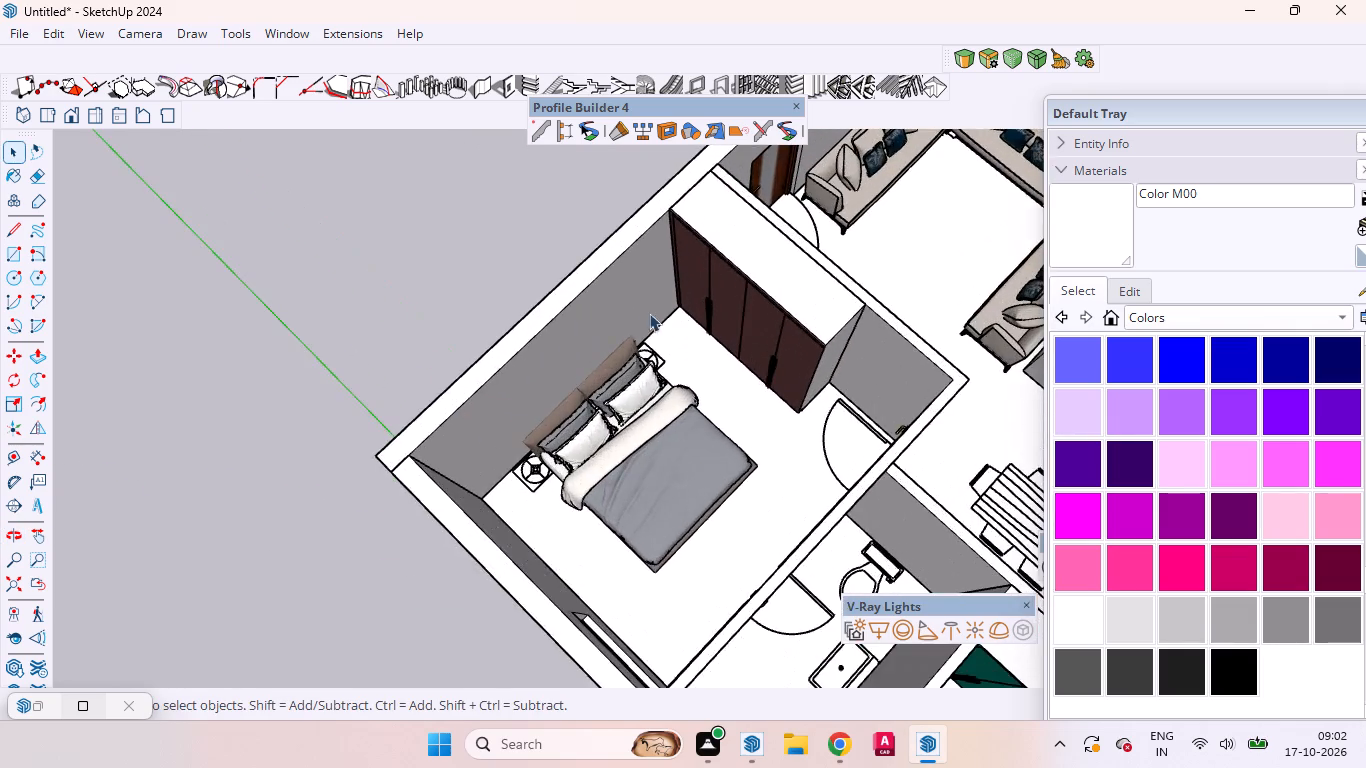
scroll(641, 313, down, 5)
middle_drag(674, 458, 533, 388)
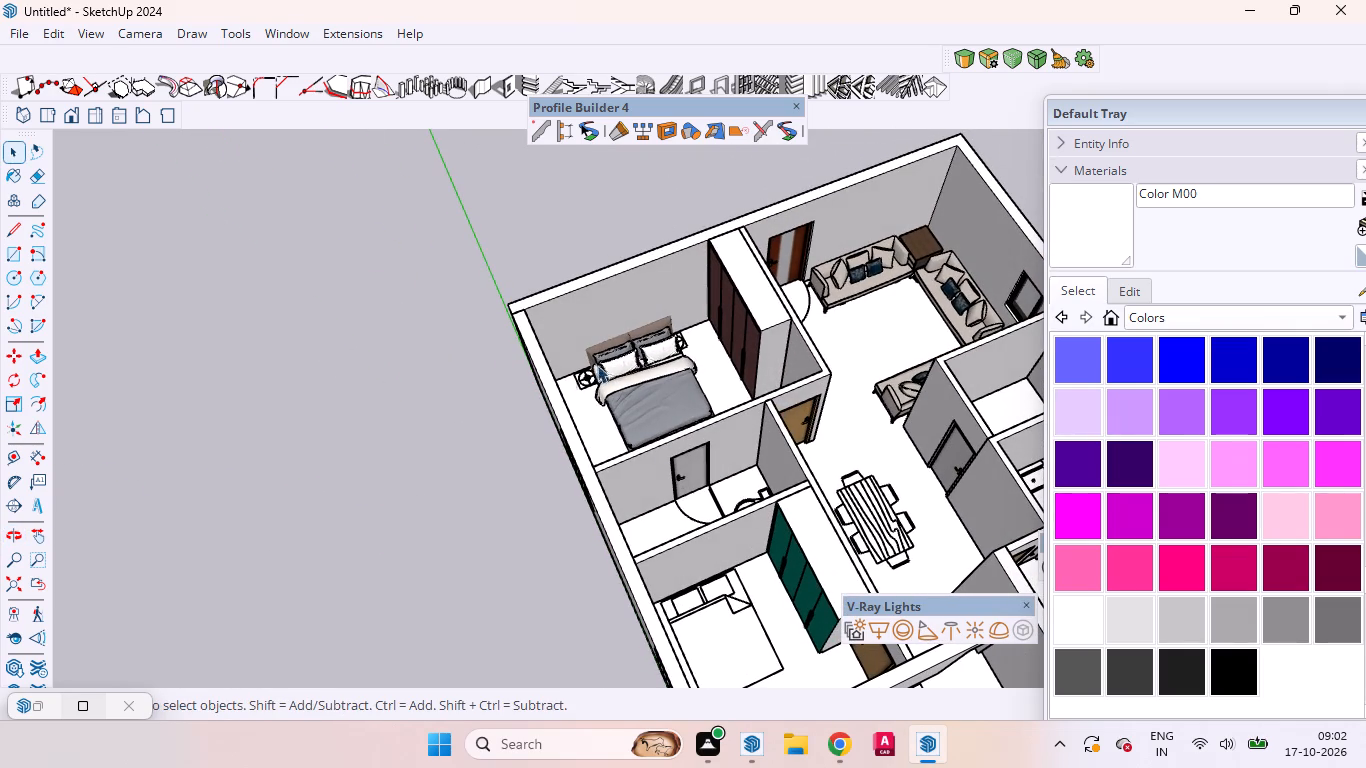
scroll(602, 361, up, 9)
scroll(676, 415, down, 2)
scroll(676, 415, up, 7)
Copy the bed from the maroon-wardrobe bedroom onto the bed outline in the green-wardrobe bedroom.
click(666, 411)
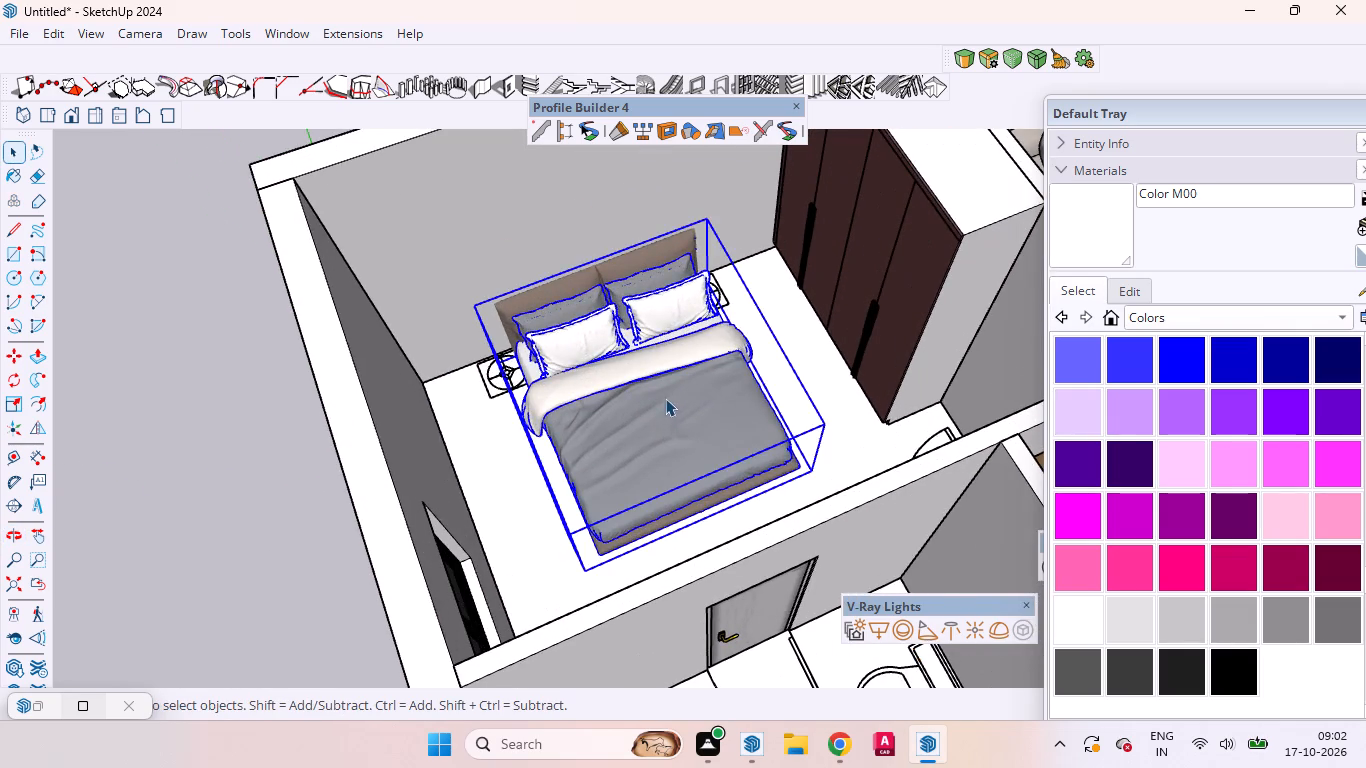
scroll(657, 384, down, 9)
middle_drag(694, 381, 555, 530)
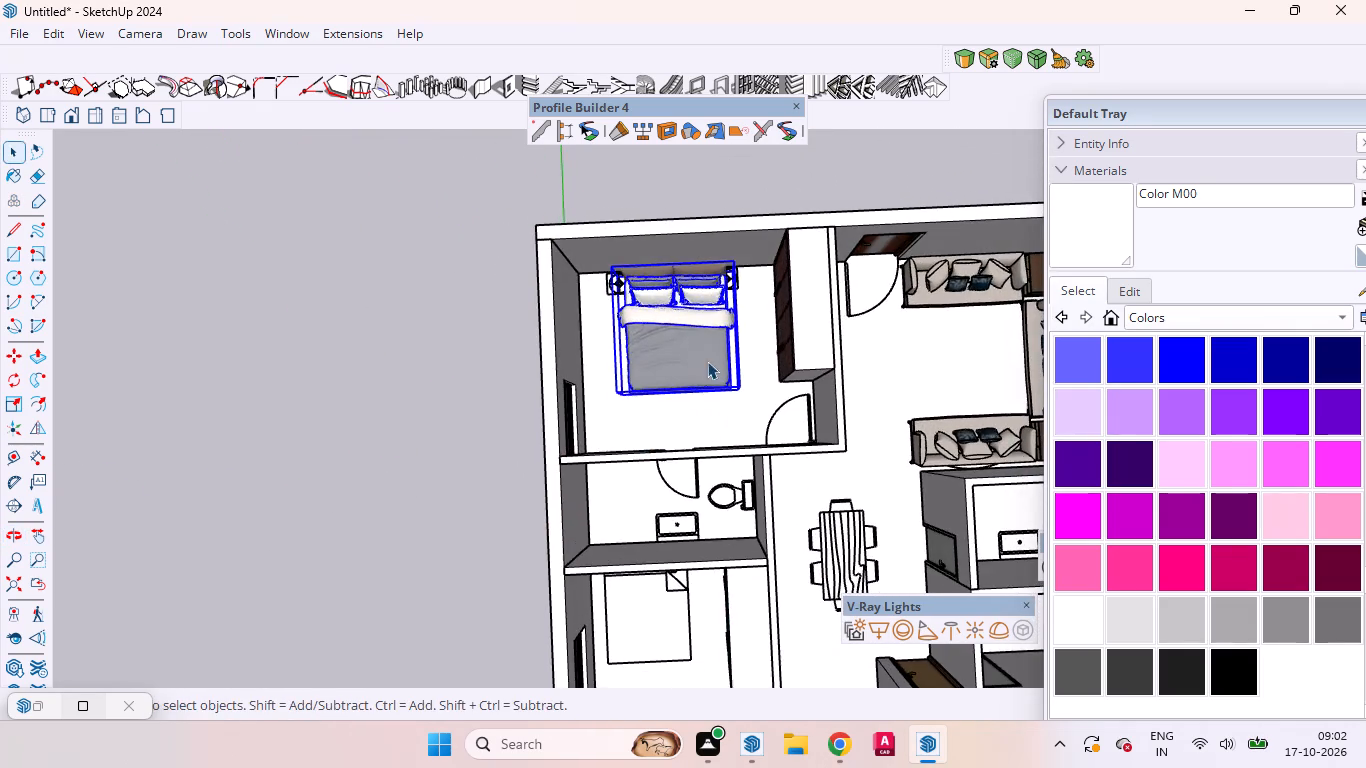
scroll(711, 313, down, 5)
scroll(714, 332, up, 8)
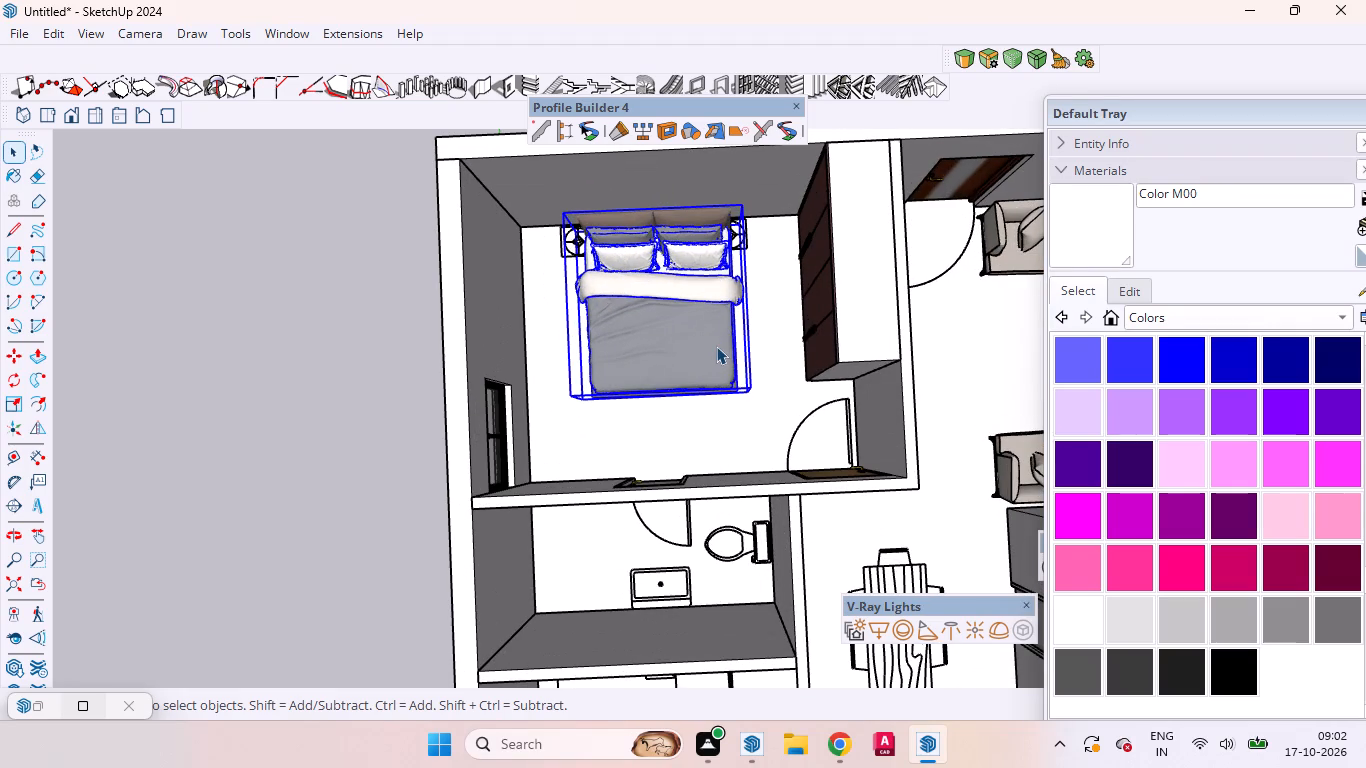
key(m)
click(705, 340)
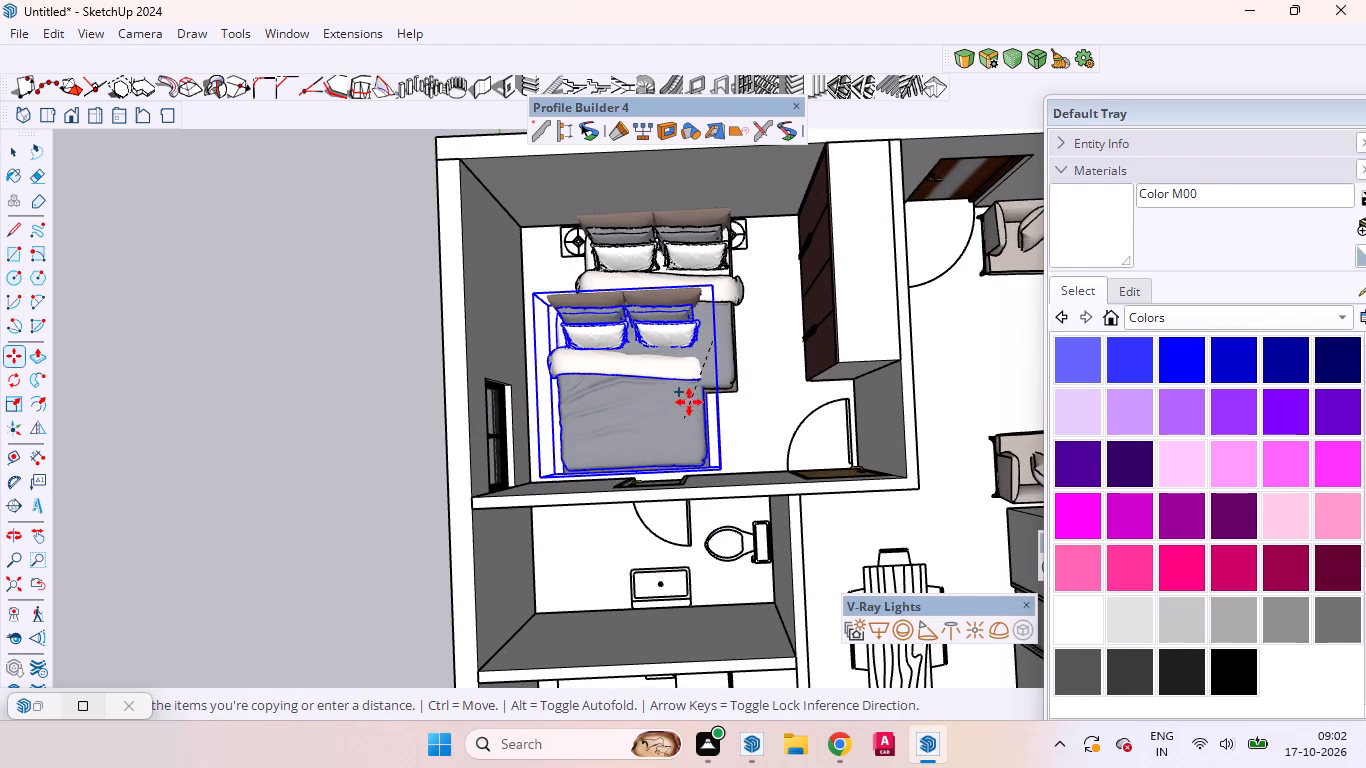
scroll(710, 433, down, 11)
scroll(670, 325, up, 3)
scroll(670, 325, down, 1)
scroll(681, 637, up, 1)
scroll(681, 634, down, 2)
scroll(682, 629, up, 10)
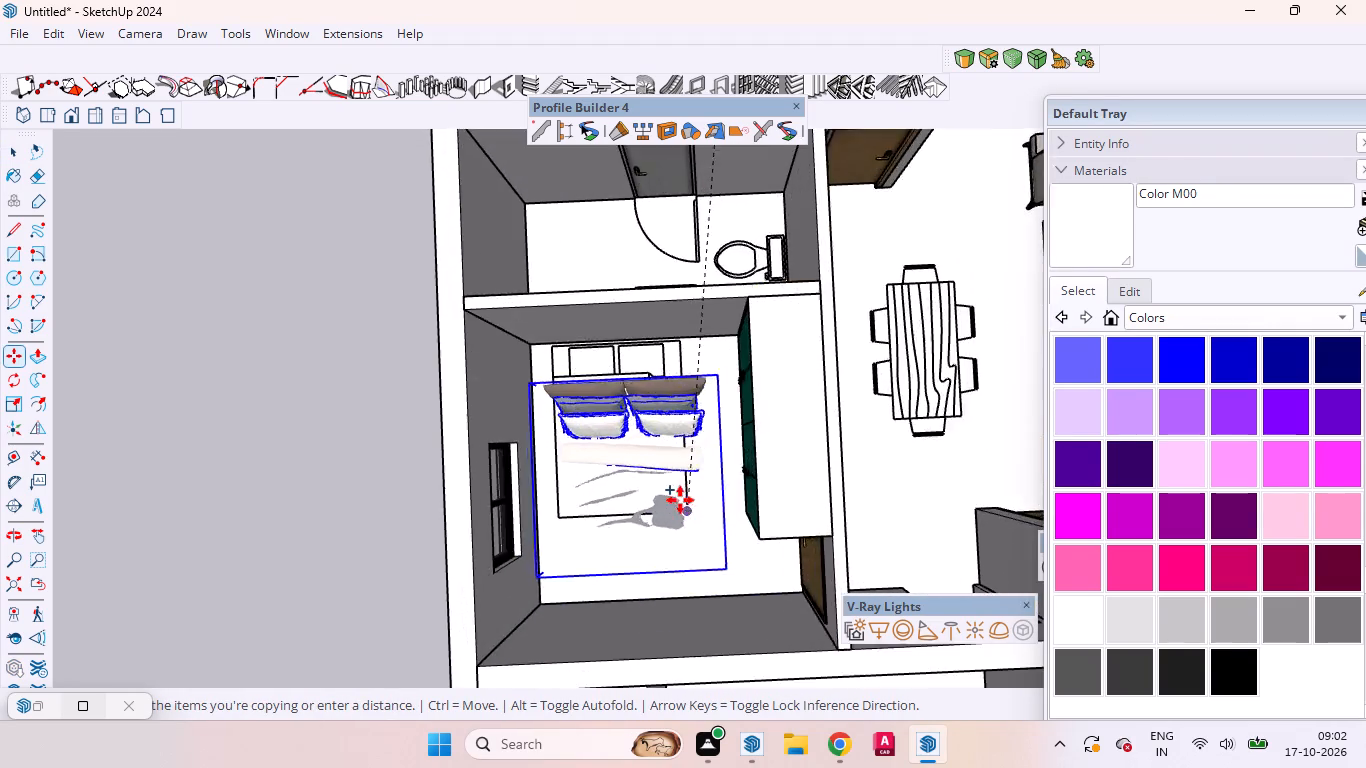
scroll(680, 500, up, 3)
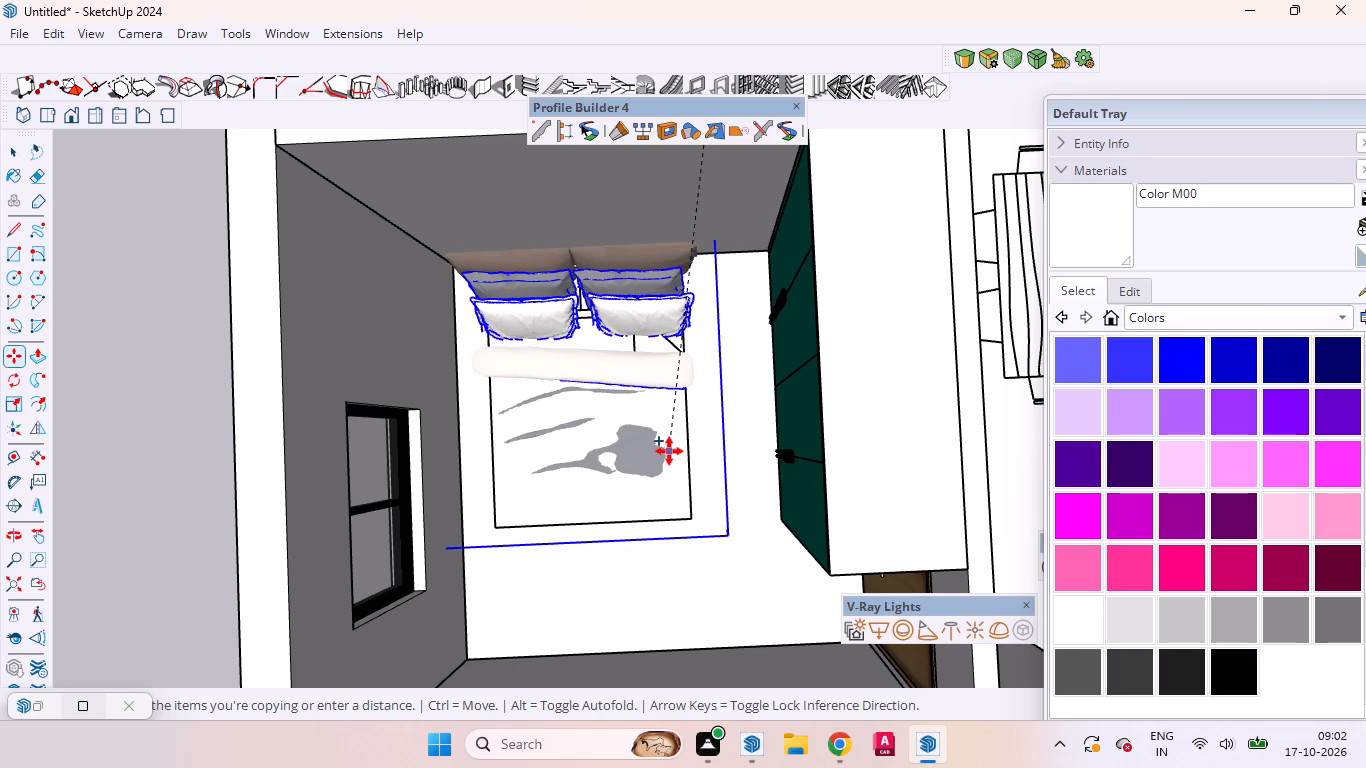
click(669, 451)
Adjust the copied bed's height along the vertical axis so that its legs stand on the bedroom floor.
click(603, 367)
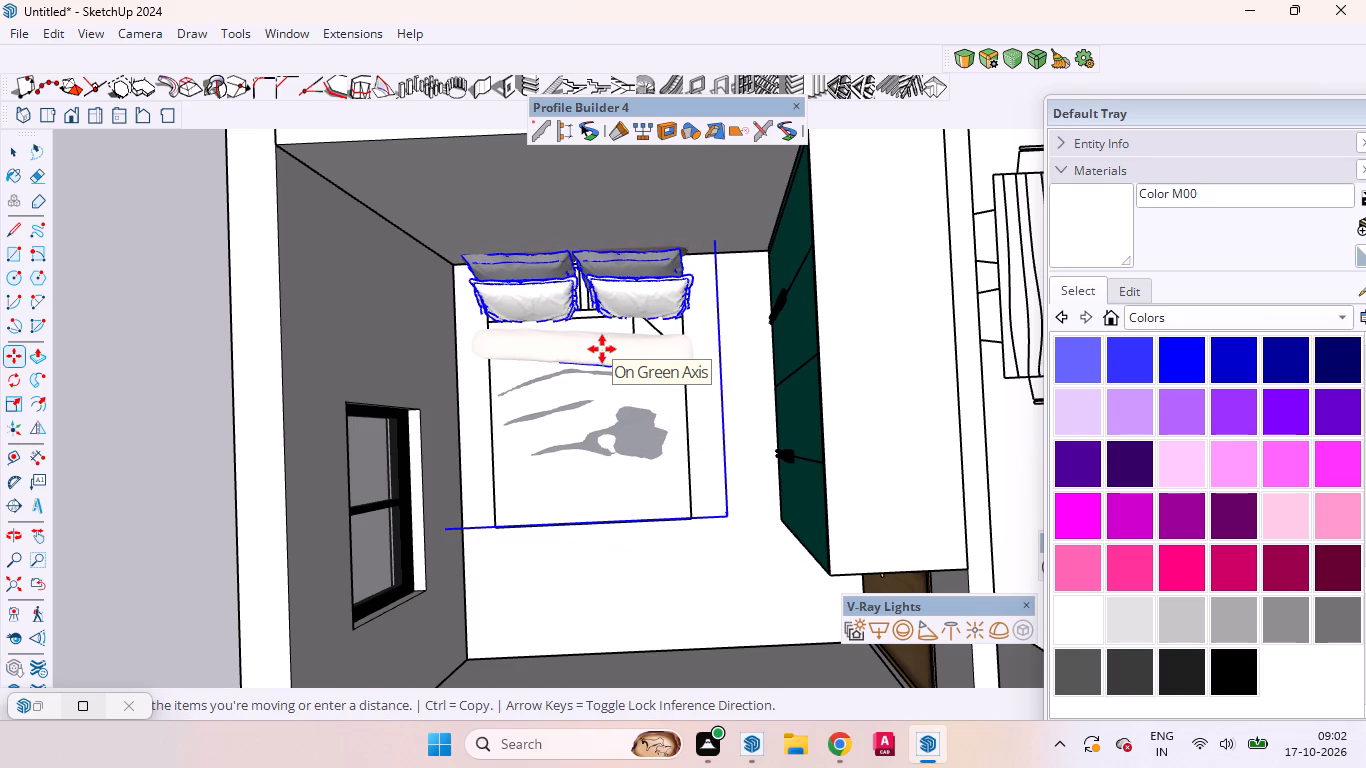
key(Up)
click(602, 349)
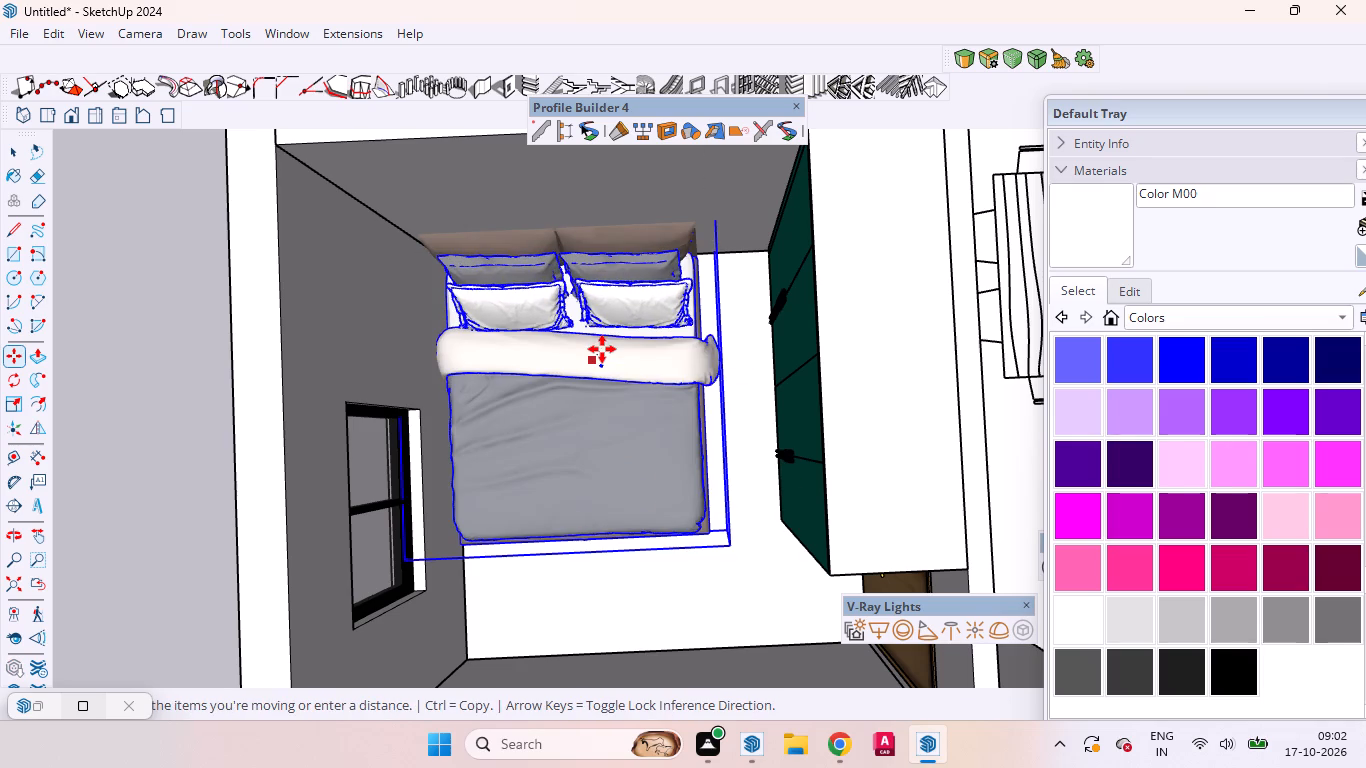
middle_drag(712, 458, 658, 353)
scroll(736, 526, down, 2)
scroll(736, 530, up, 2)
scroll(738, 532, down, 2)
scroll(738, 535, up, 5)
scroll(724, 543, down, 3)
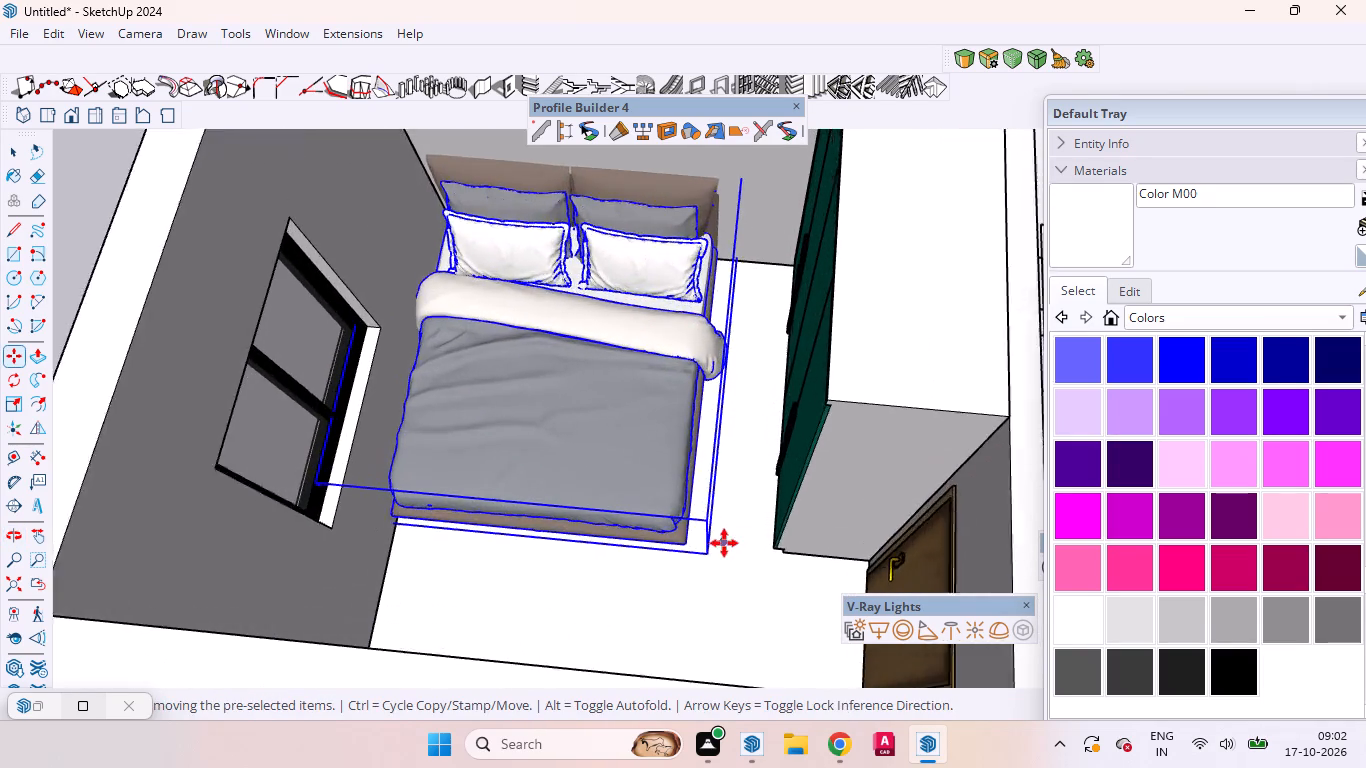
scroll(724, 543, up, 2)
scroll(724, 543, down, 1)
scroll(699, 555, up, 20)
scroll(699, 555, up, 2)
middle_drag(583, 558, 533, 322)
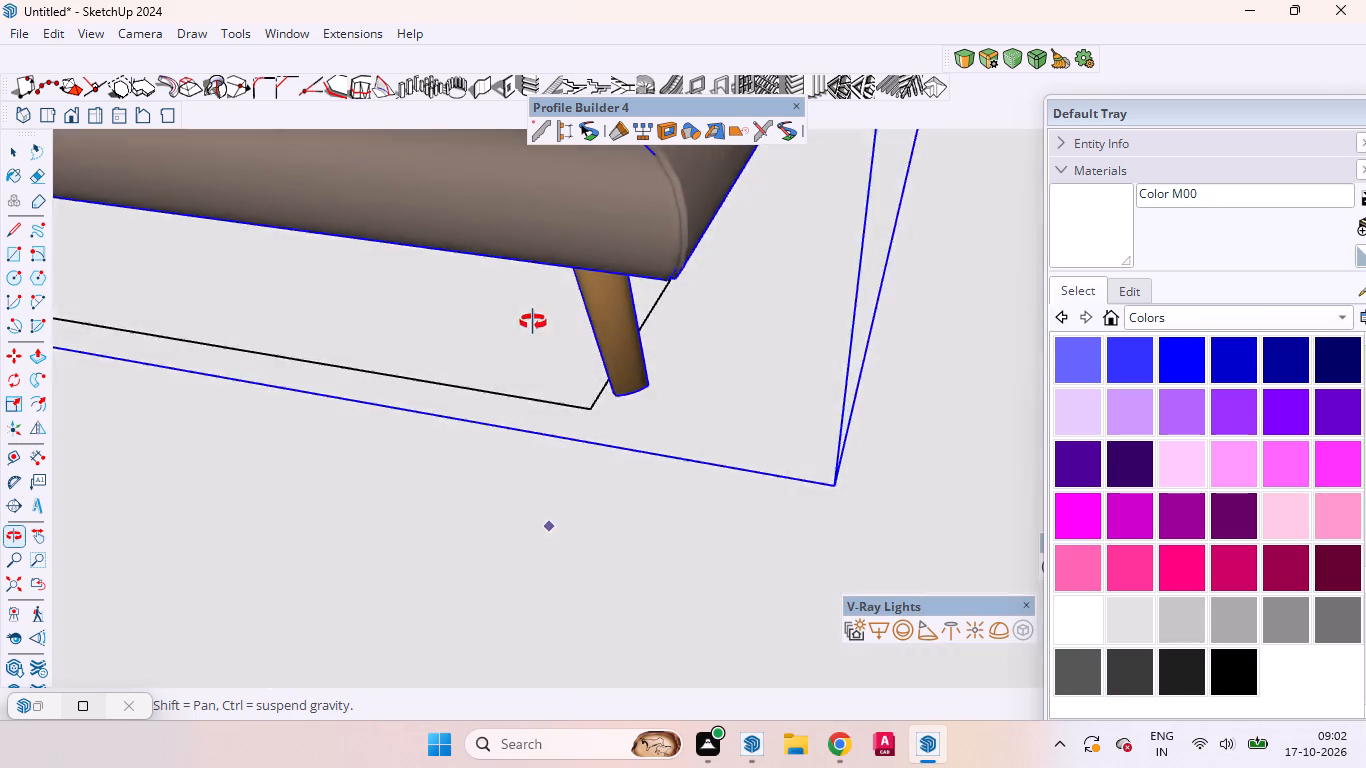
middle_drag(533, 322, 642, 121)
scroll(648, 127, up, 1)
click(622, 400)
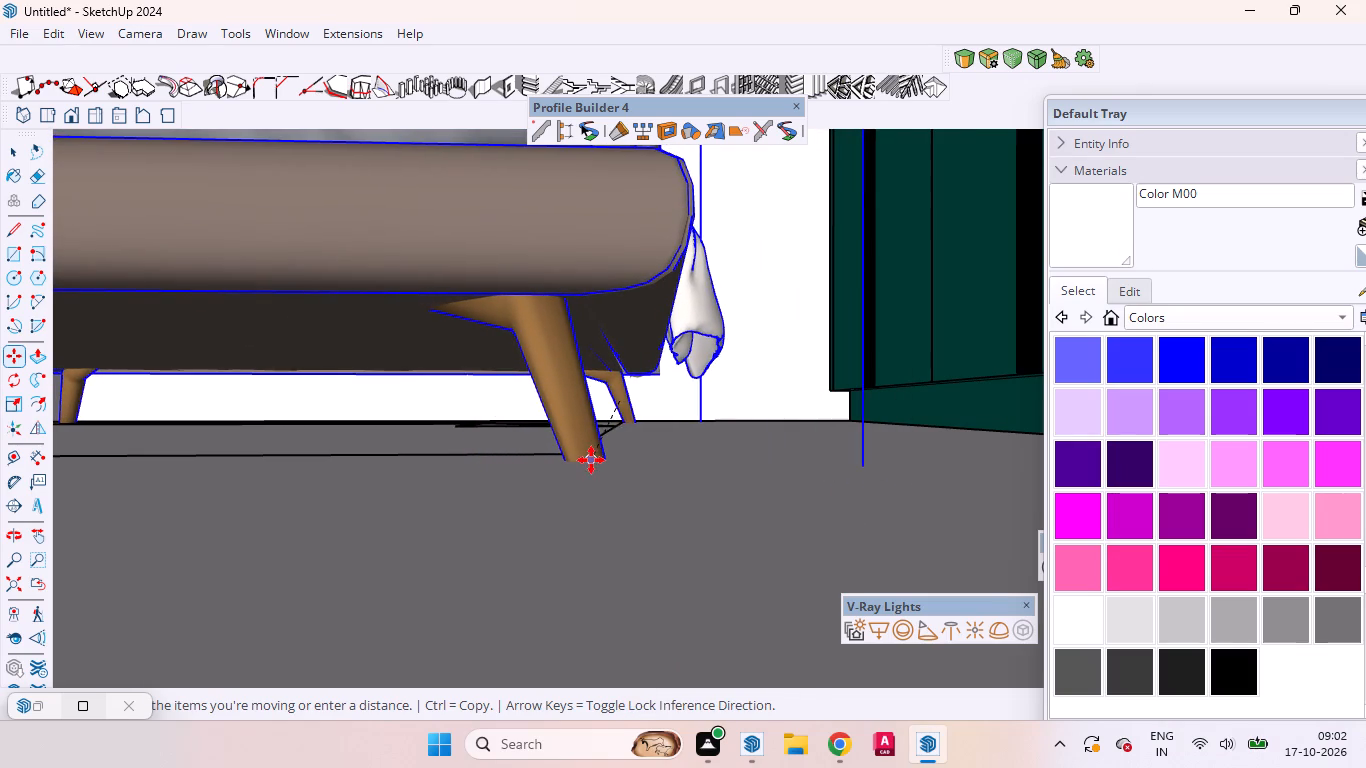
click(591, 460)
Shift the copied bed along the red axis, away from the window wall towards the green wardrobe, and deselect it.
middle_drag(528, 430, 573, 580)
scroll(577, 510, down, 10)
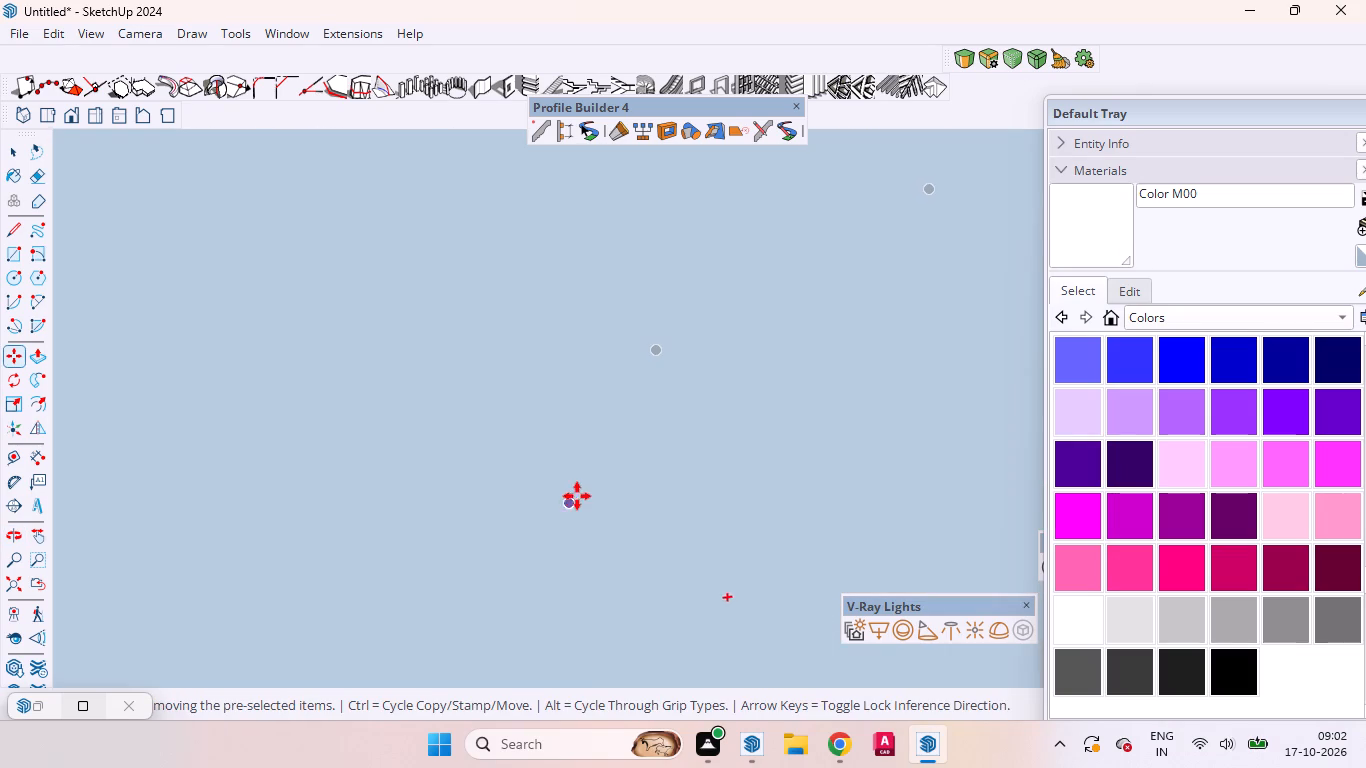
scroll(577, 496, down, 1)
click(43, 109)
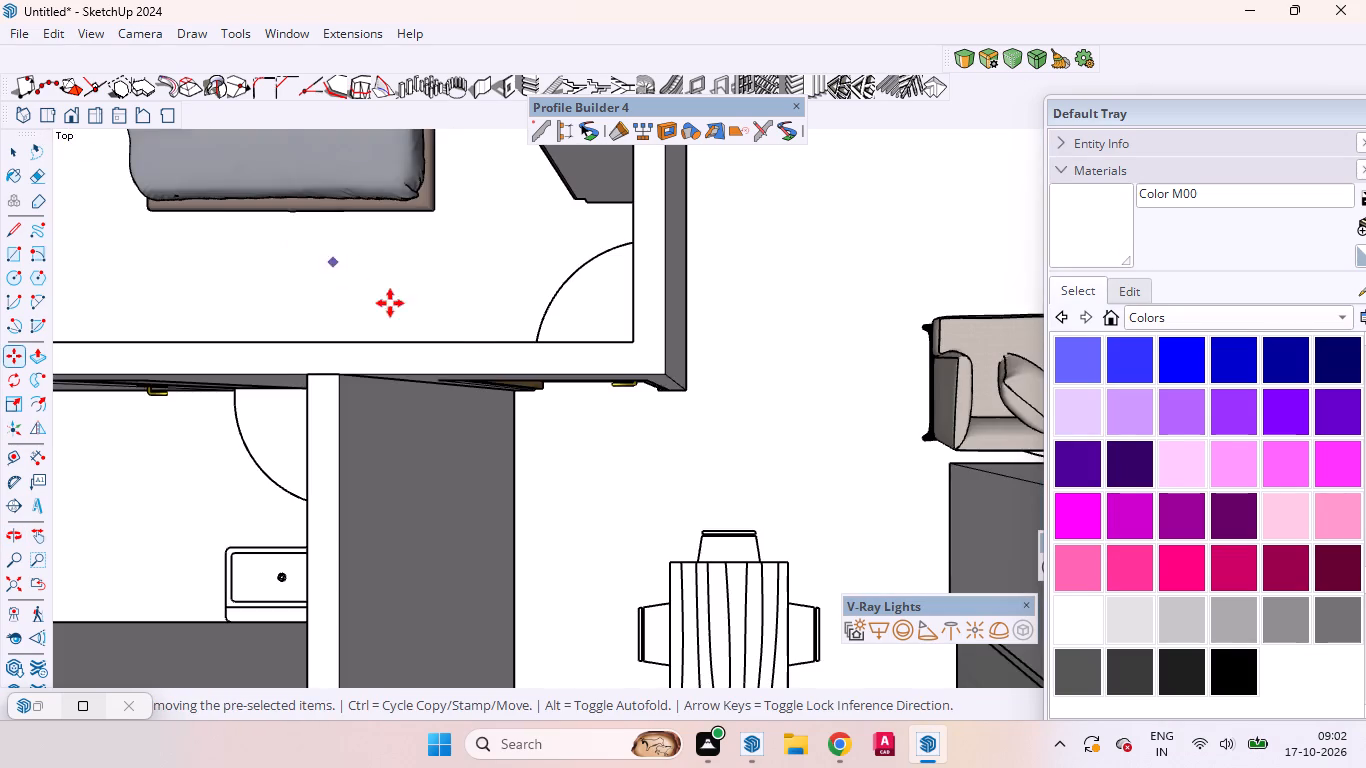
scroll(524, 357, down, 7)
scroll(587, 337, up, 3)
scroll(587, 337, down, 2)
scroll(587, 336, up, 1)
scroll(588, 335, down, 2)
scroll(675, 326, down, 16)
scroll(501, 466, up, 4)
scroll(507, 476, down, 2)
scroll(512, 477, up, 1)
scroll(593, 463, down, 1)
scroll(594, 463, up, 12)
scroll(601, 427, down, 2)
scroll(601, 427, up, 10)
middle_drag(604, 454, 605, 384)
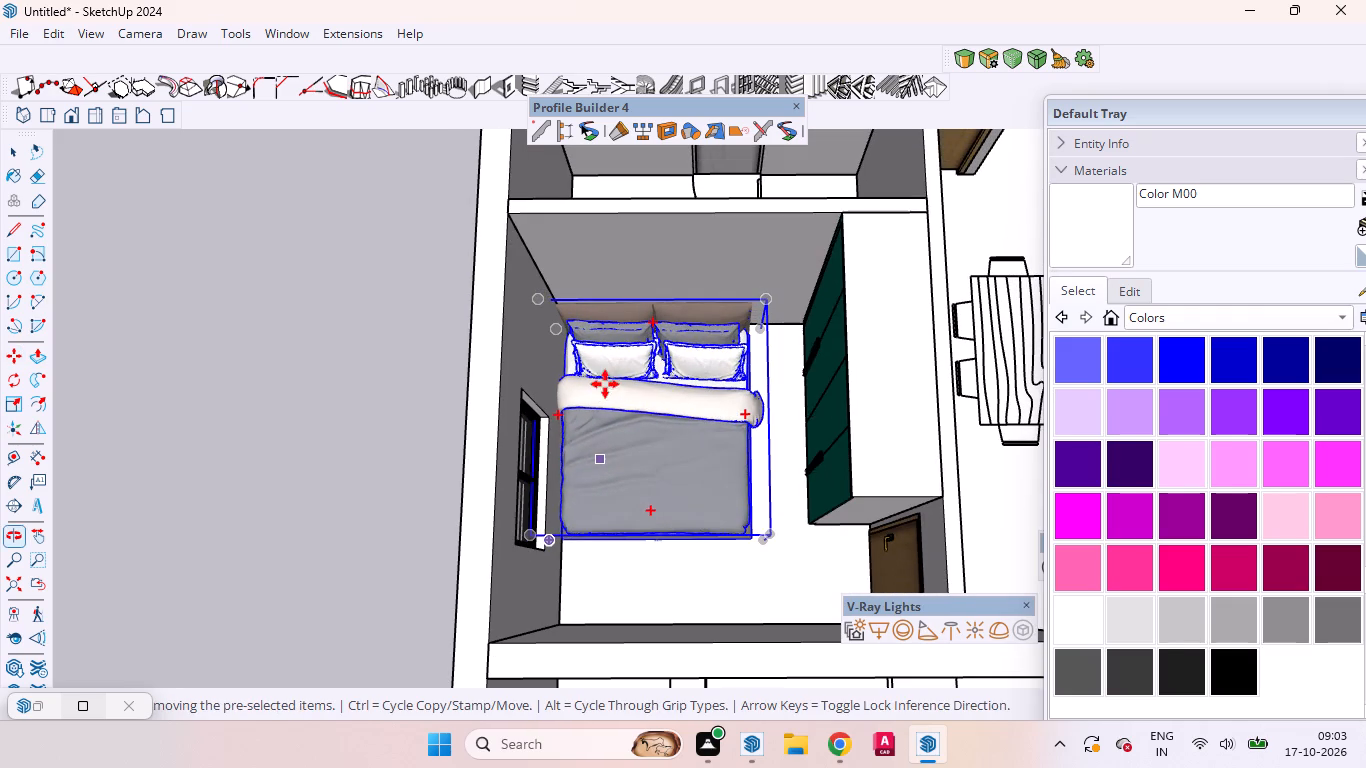
click(638, 429)
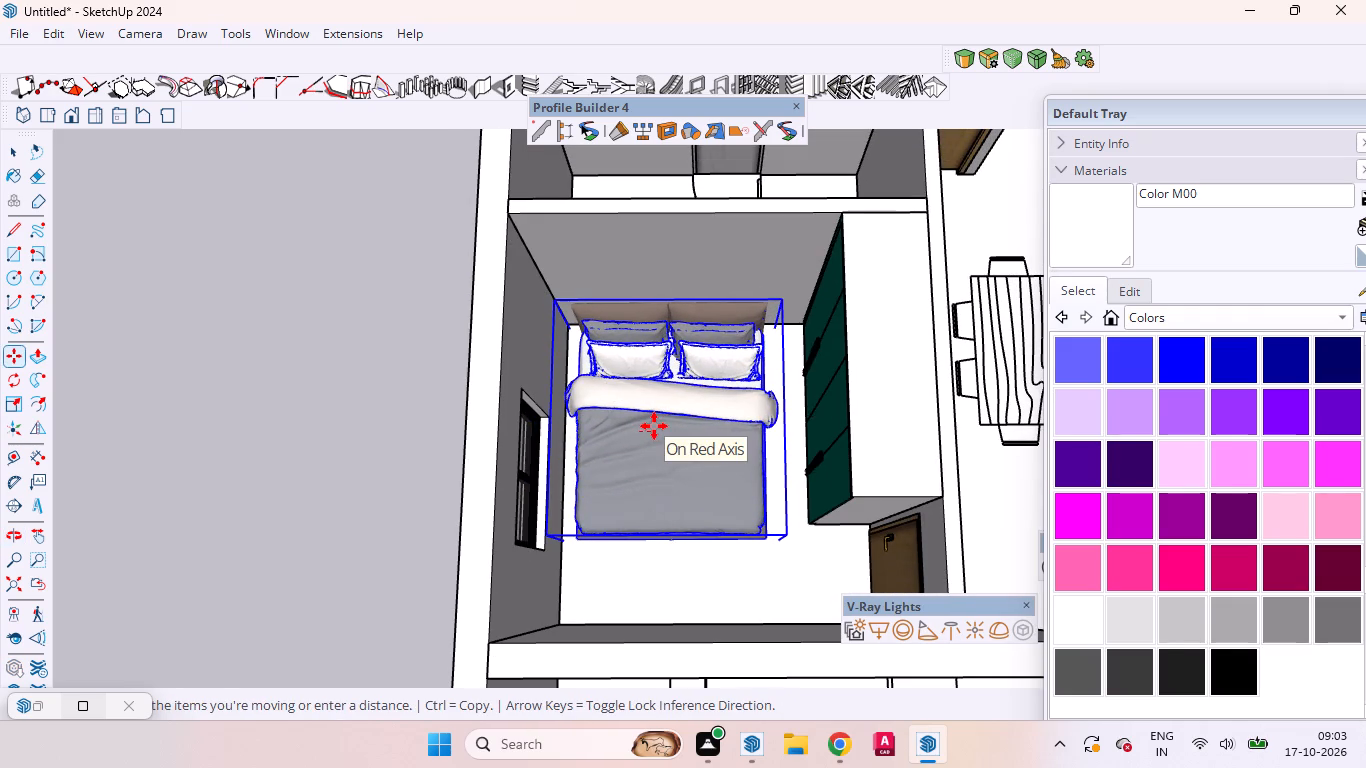
click(654, 426)
key(space)
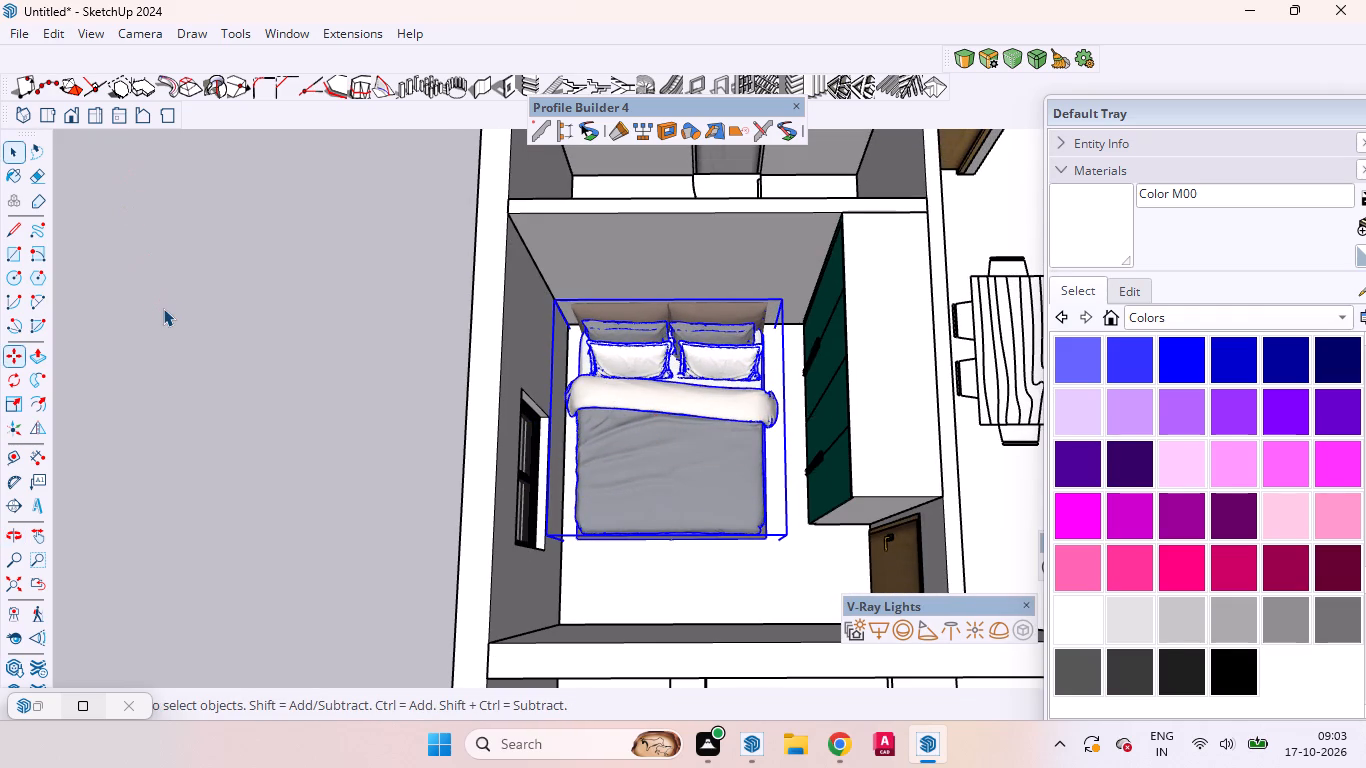
click(201, 320)
Examine the copied bed's clearance to the window wall, the headboard wall and the green wardrobe from several angles.
scroll(731, 491, up, 5)
scroll(807, 506, down, 2)
scroll(808, 506, up, 3)
scroll(809, 506, down, 1)
scroll(809, 506, up, 2)
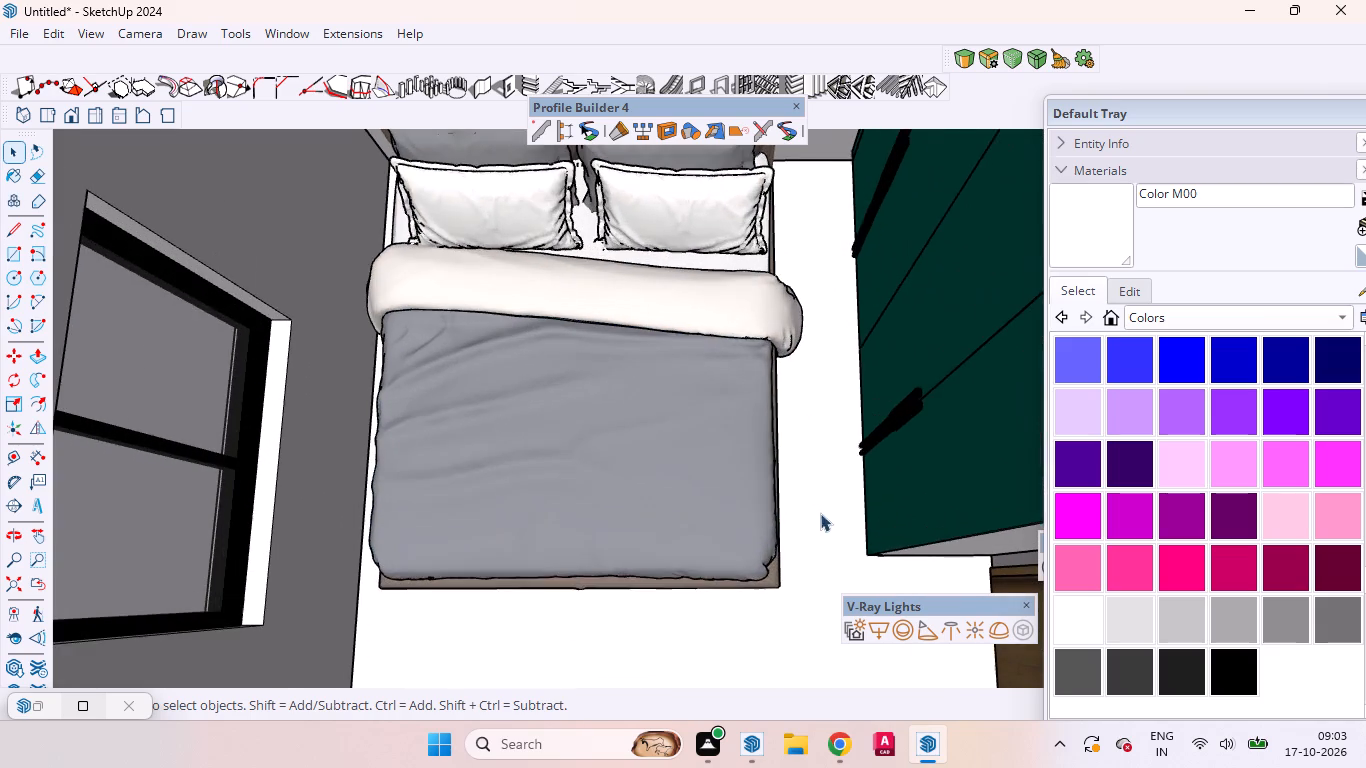
middle_drag(820, 502, 1182, 457)
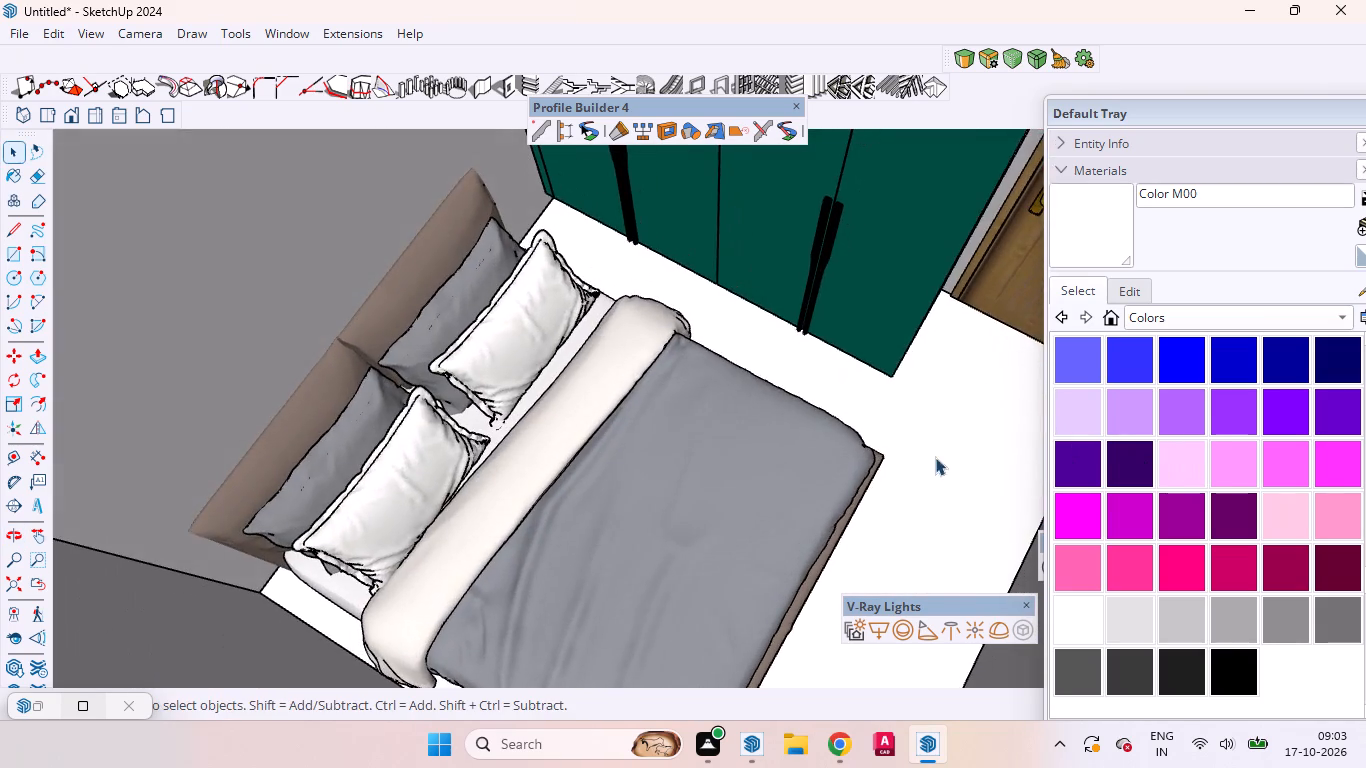
scroll(803, 515, down, 11)
middle_drag(784, 451, 680, 528)
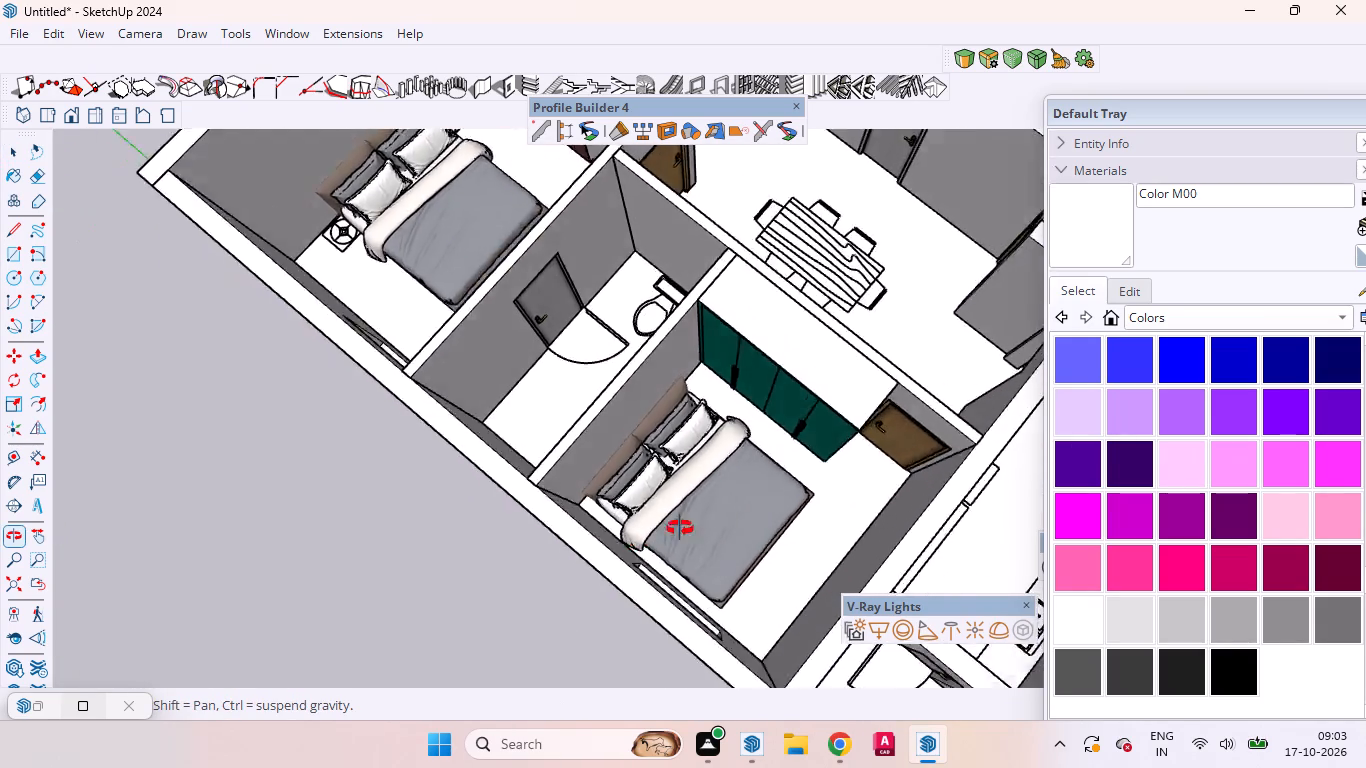
middle_drag(680, 528, 373, 489)
scroll(571, 509, up, 5)
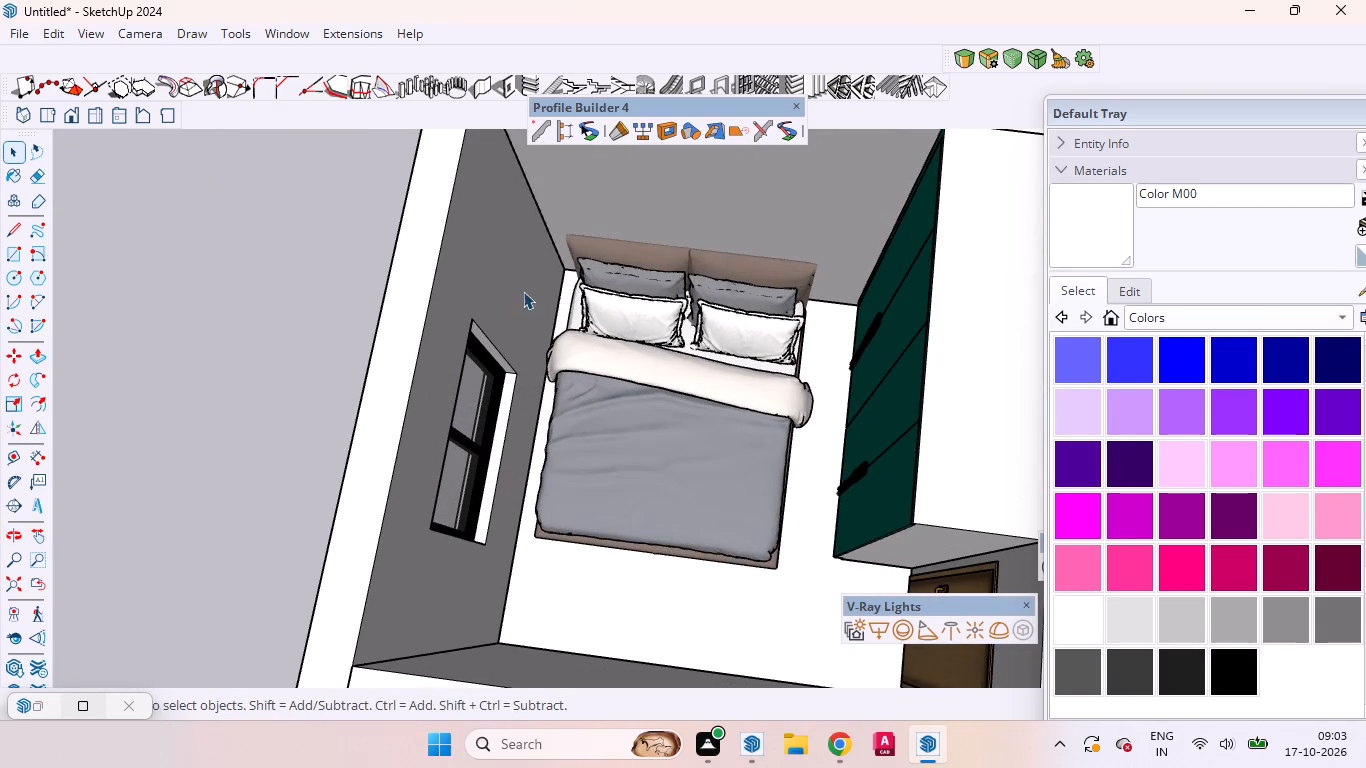
Measure the green-wardrobe bedroom's length along the window wall, moving the Default Tray clear of the measurement readout.
key(d)
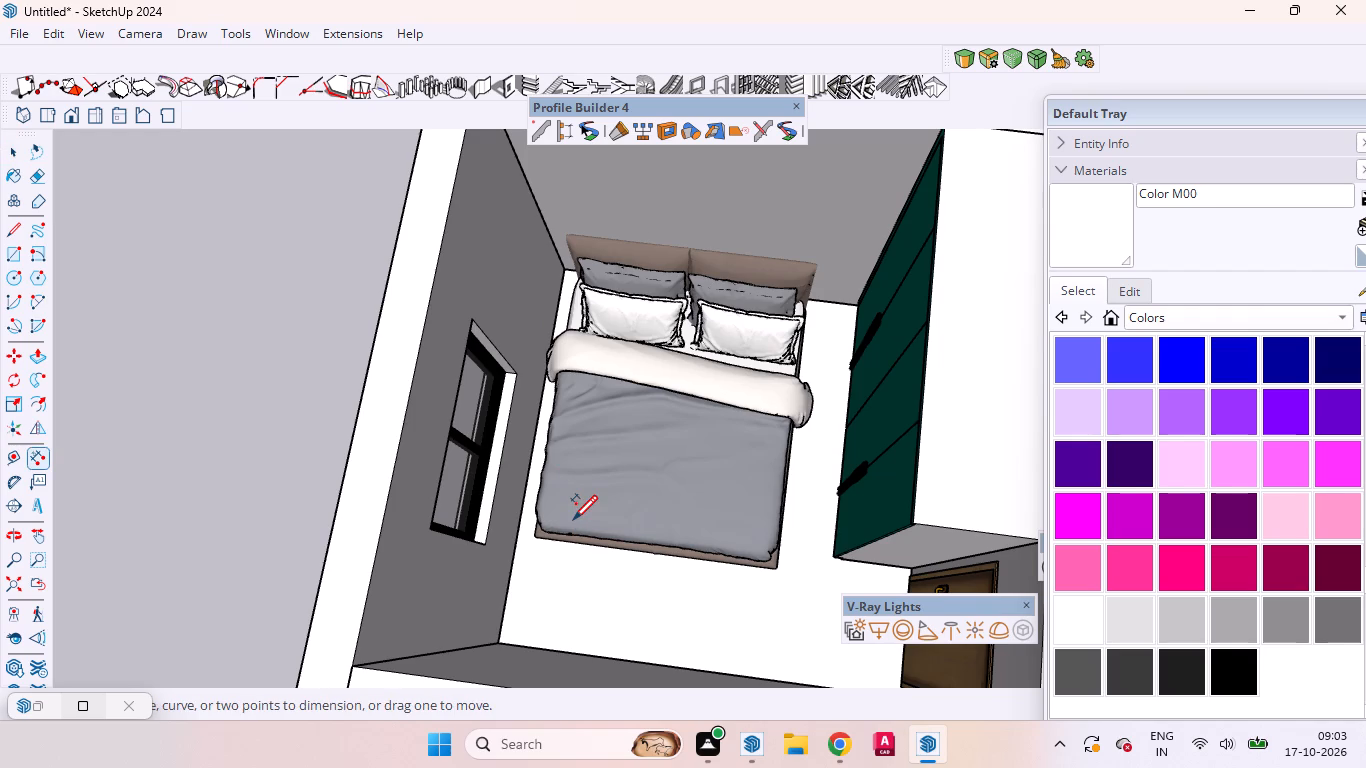
click(499, 641)
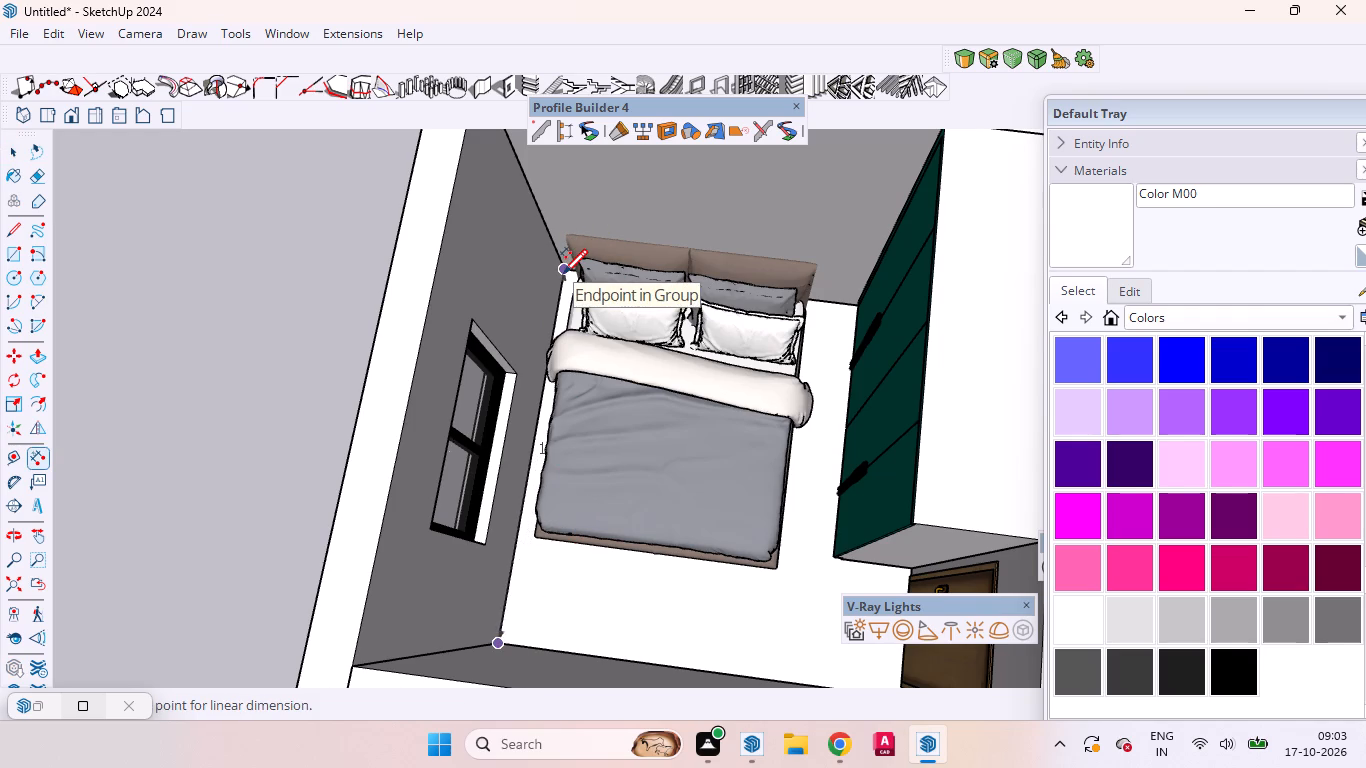
drag(1228, 111, 1013, 0)
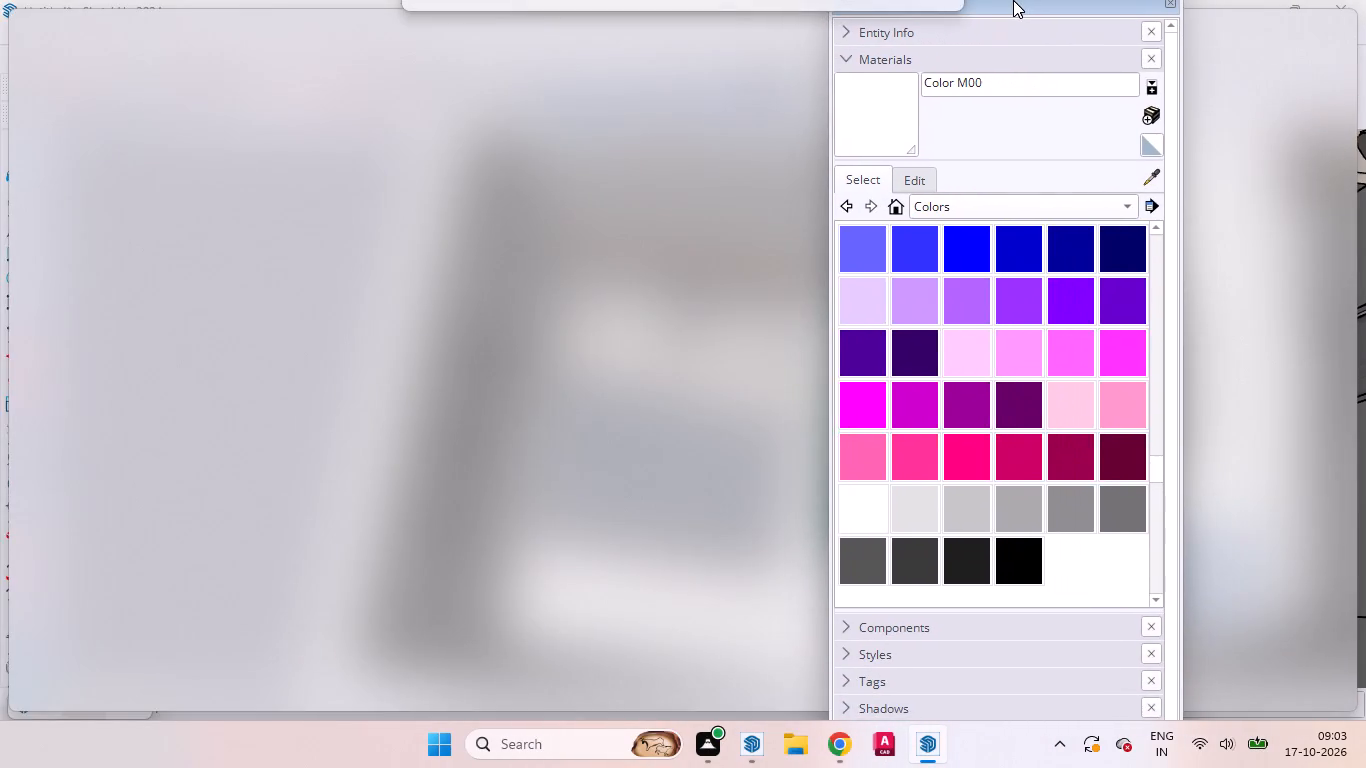
drag(1013, 0, 188, 263)
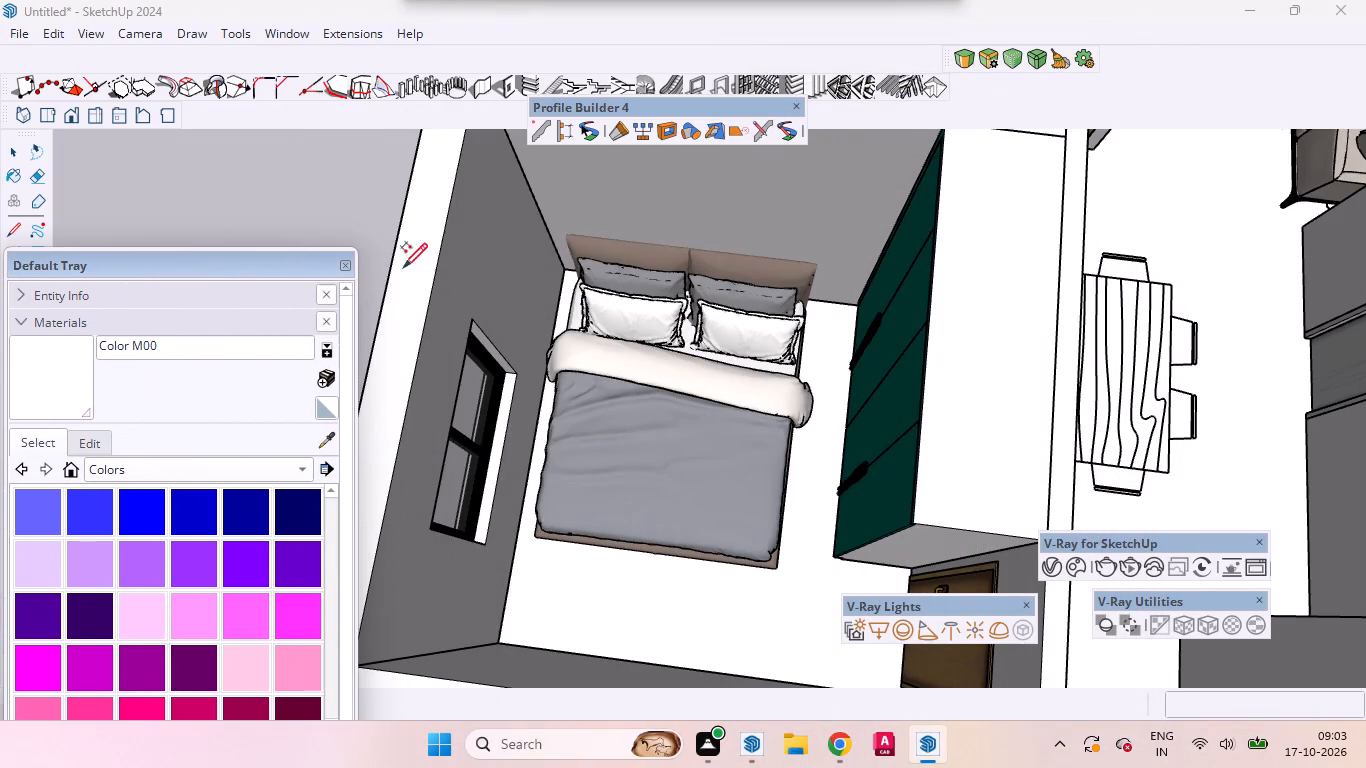
click(564, 270)
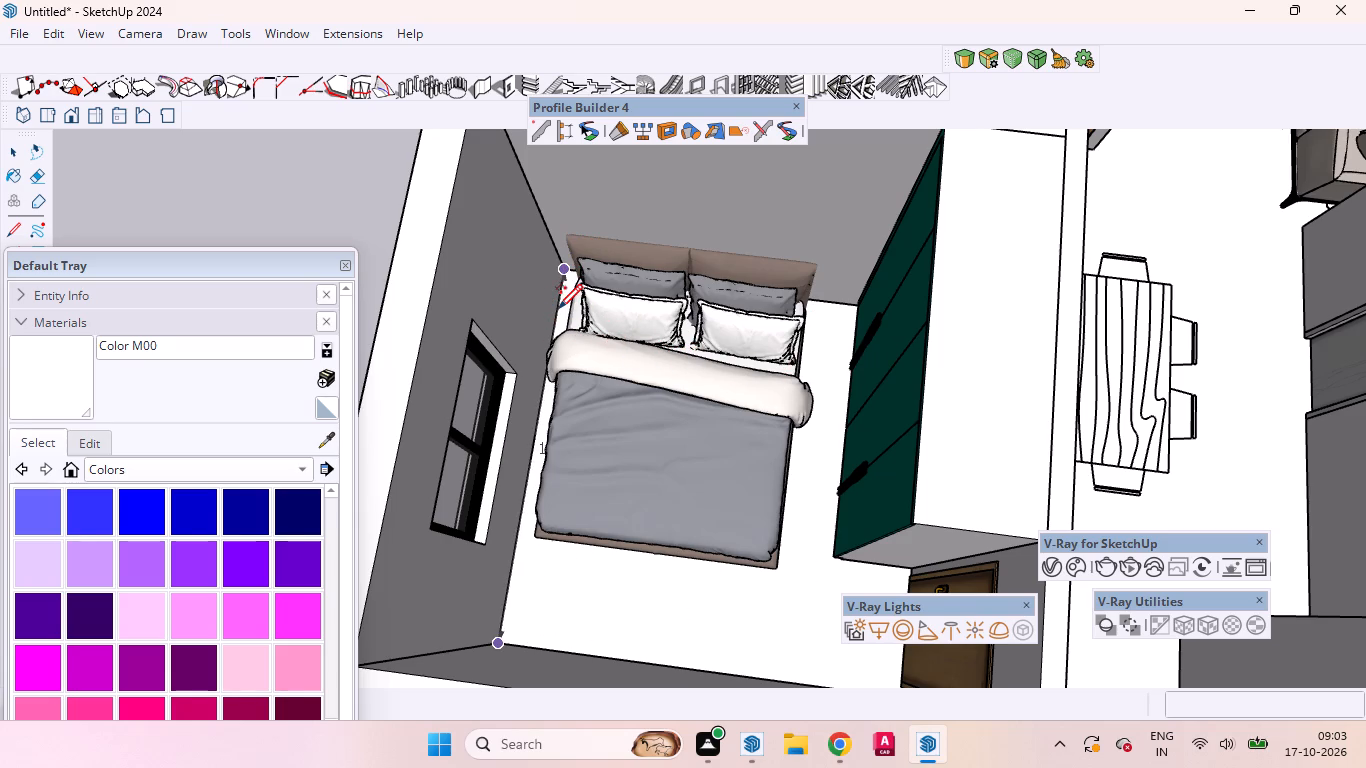
key(space)
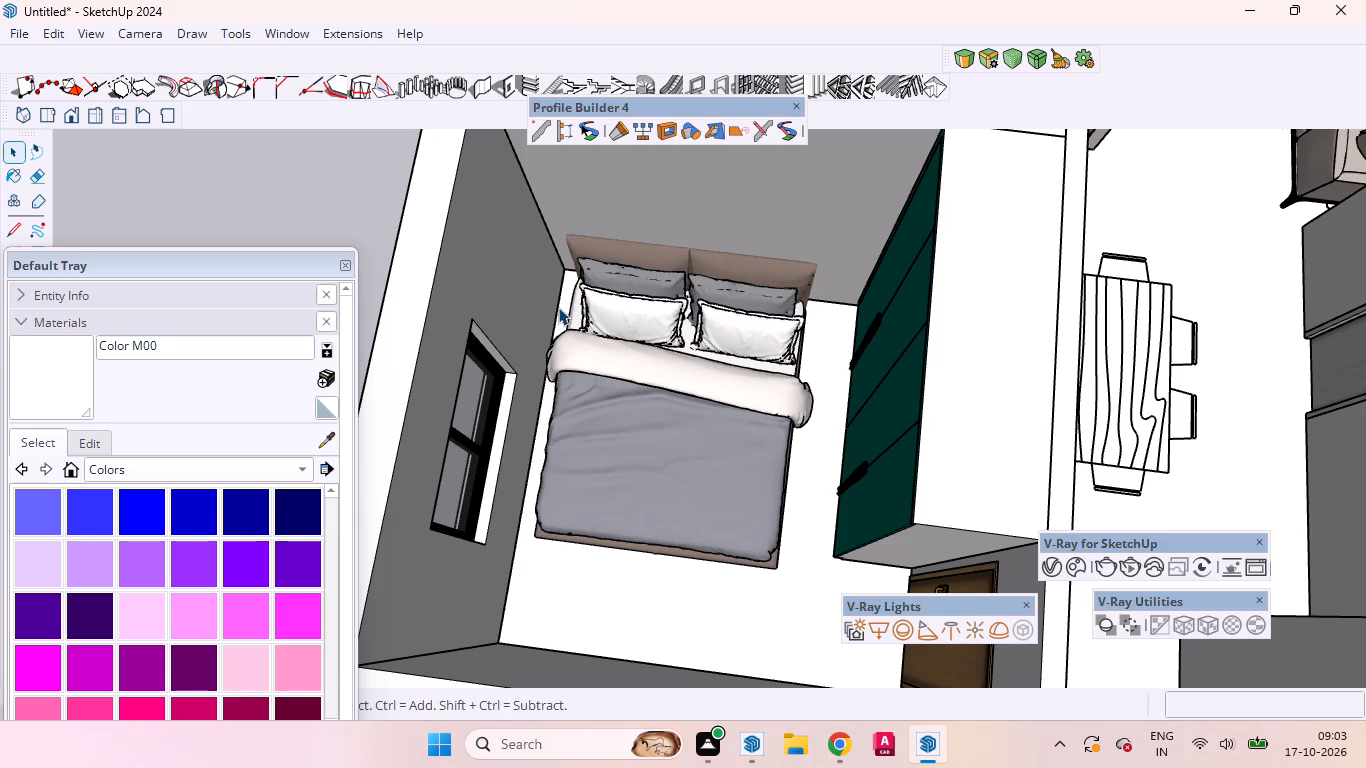
Measure the green-wardrobe bedroom's width along the wall opposite the headboard, from the window-wall corner to the door corner.
key(d)
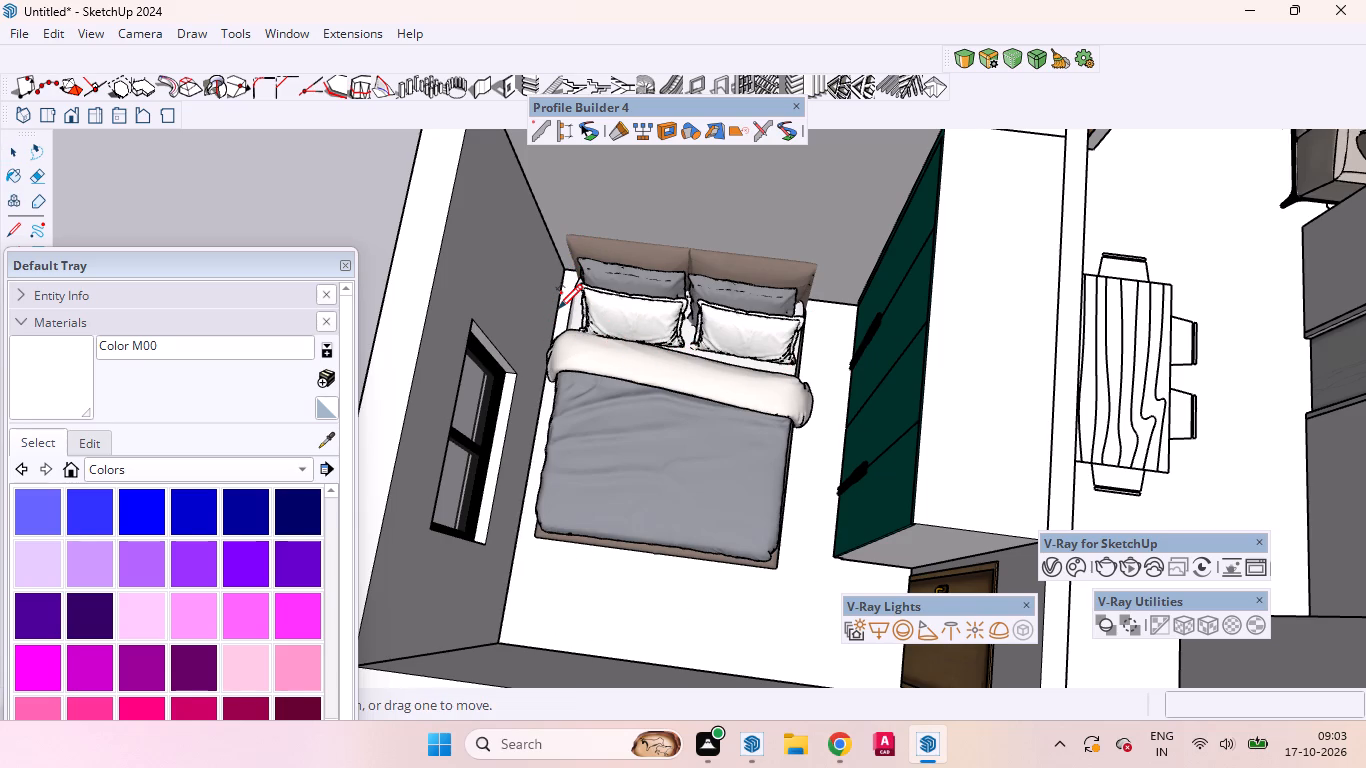
scroll(558, 307, up, 1)
scroll(619, 359, down, 5)
scroll(703, 307, down, 4)
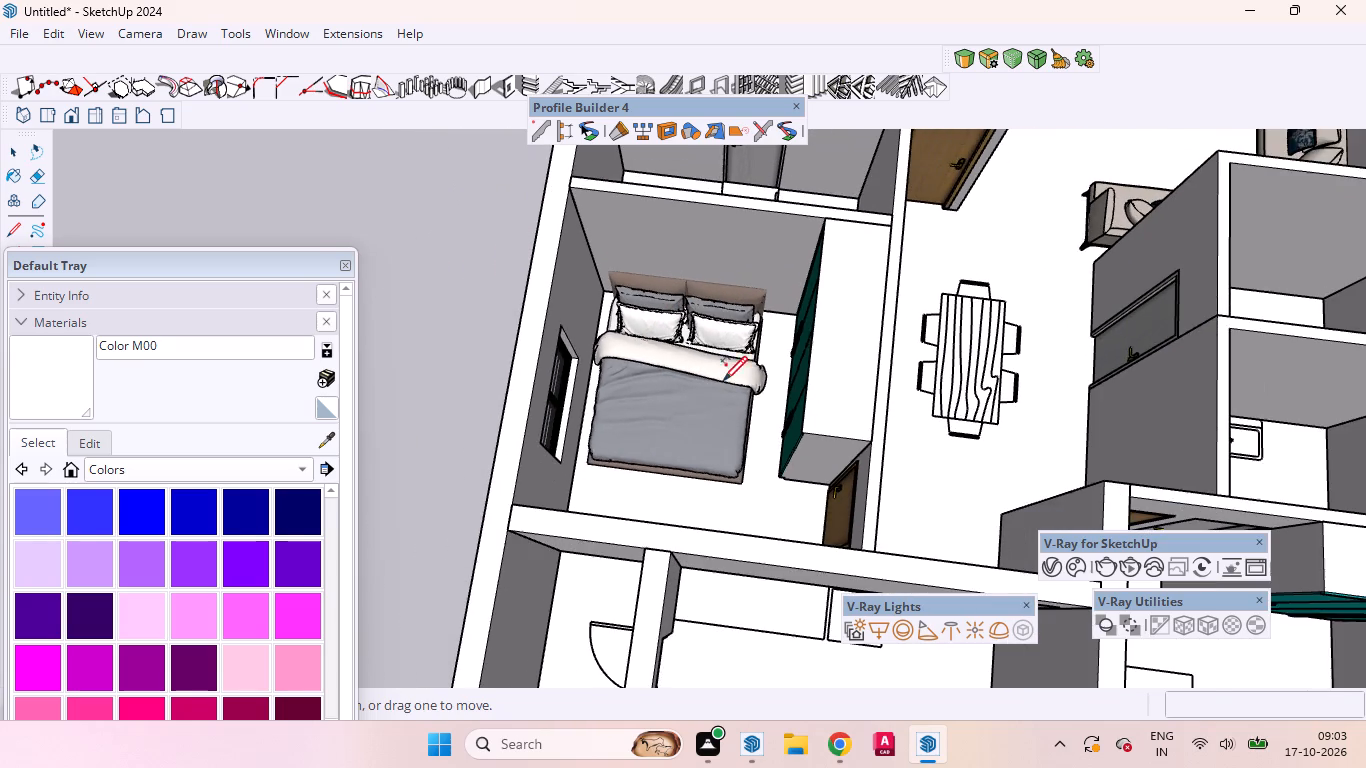
middle_drag(609, 440, 645, 553)
scroll(607, 560, up, 9)
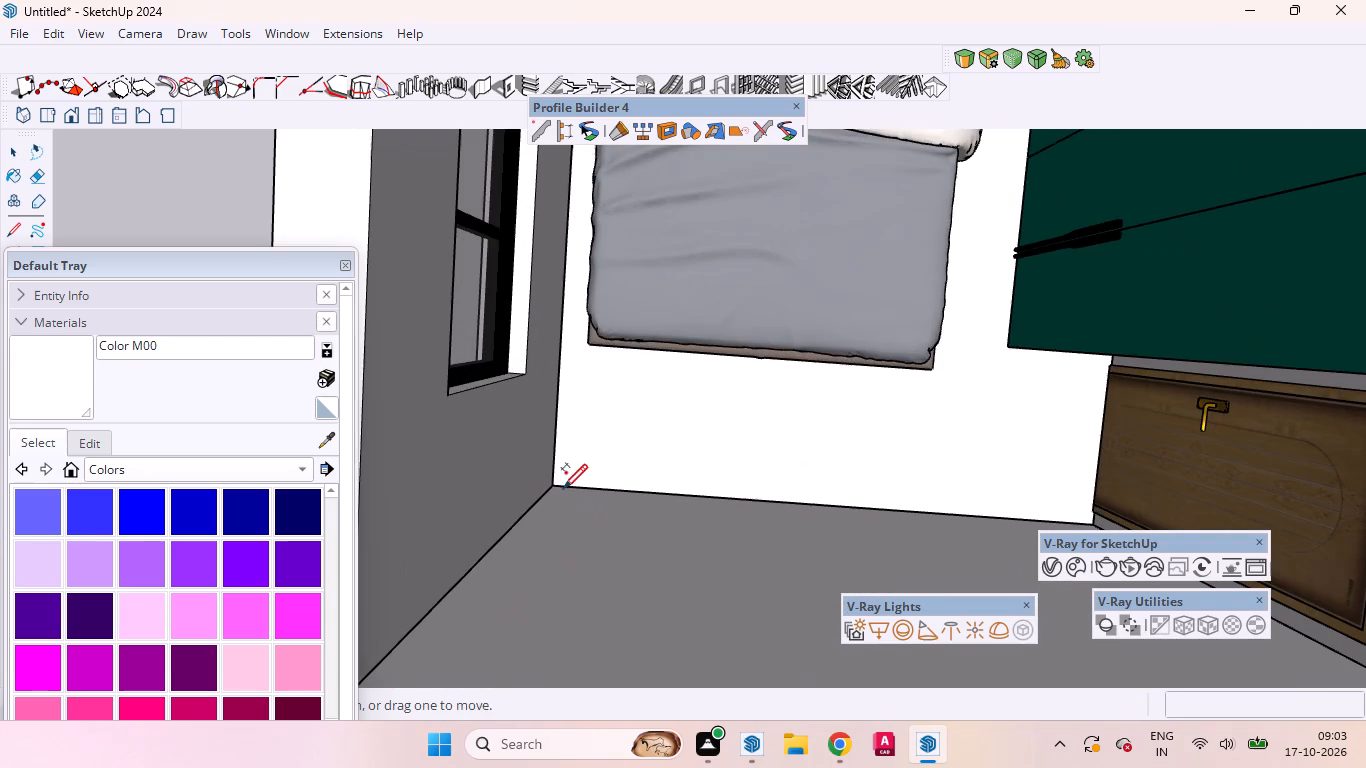
click(557, 474)
scroll(613, 483, down, 8)
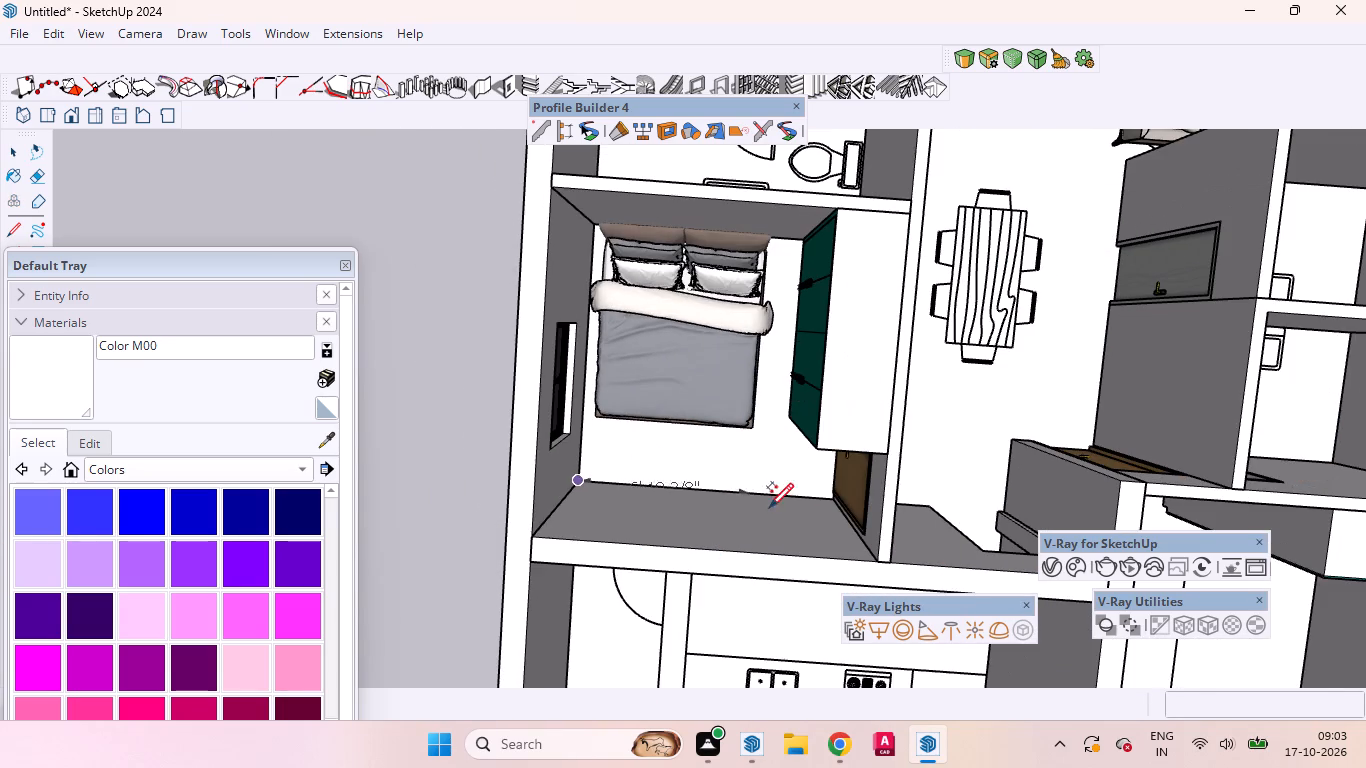
scroll(818, 506, up, 13)
scroll(832, 503, down, 1)
scroll(833, 503, up, 1)
scroll(833, 503, down, 1)
scroll(834, 503, up, 2)
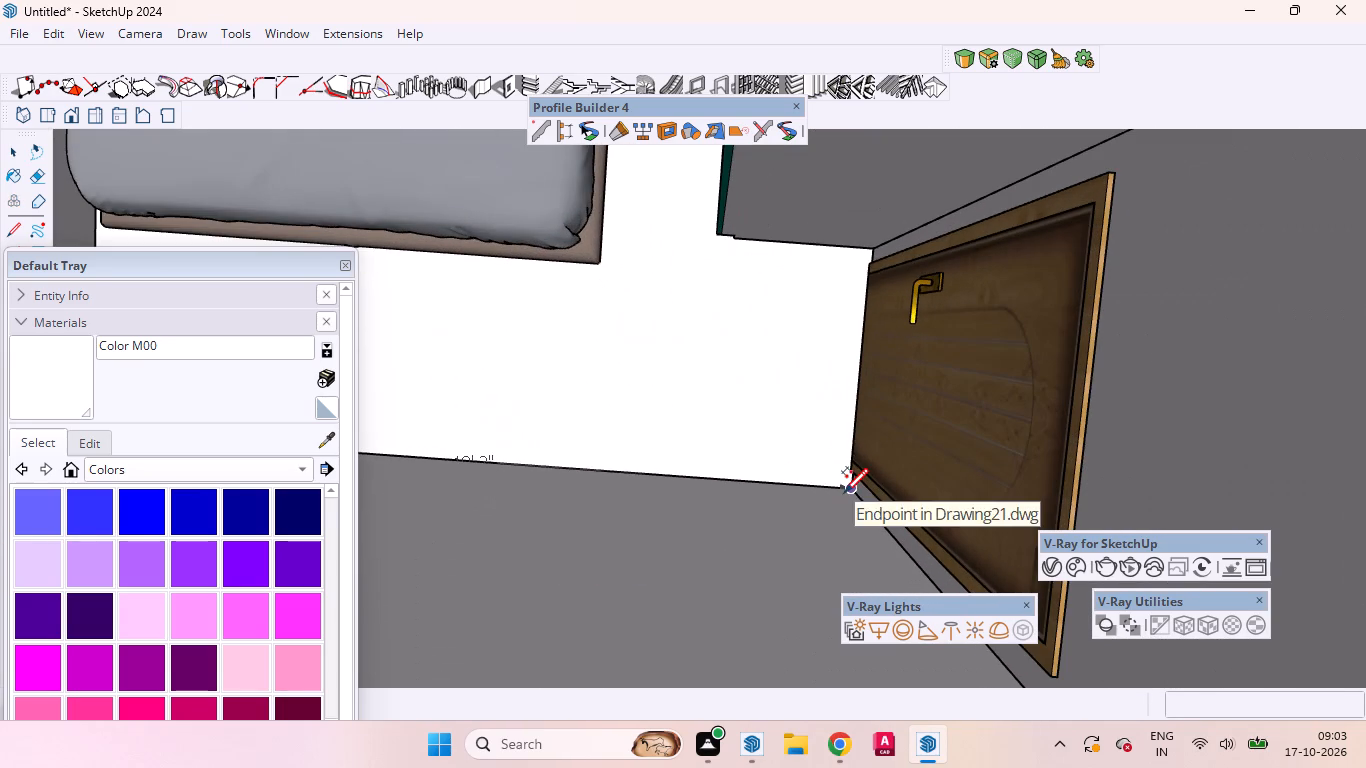
click(844, 491)
key(space)
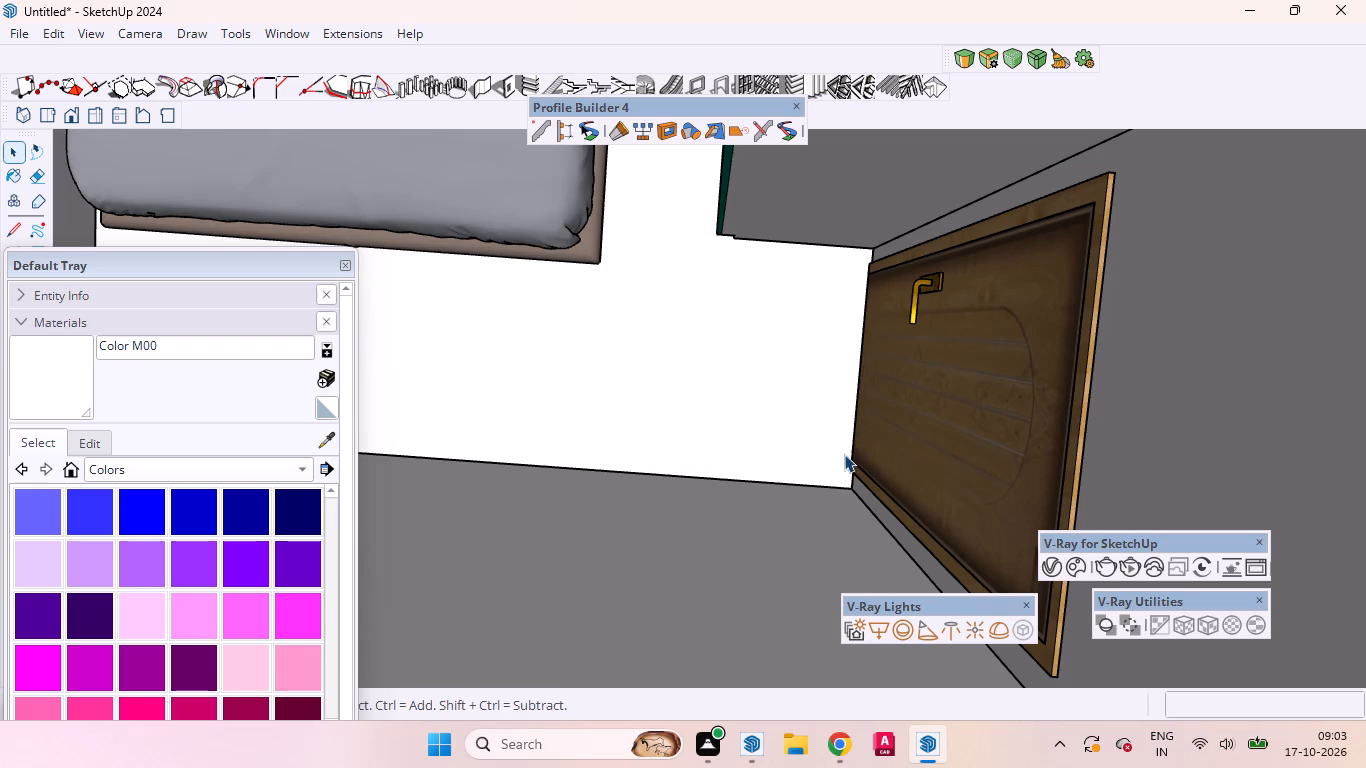
Examine the bed's placement in the green-wardrobe bedroom relative to the wardrobe, window wall and headboard wall from several angles.
scroll(606, 312, down, 4)
scroll(633, 294, up, 1)
scroll(634, 293, down, 17)
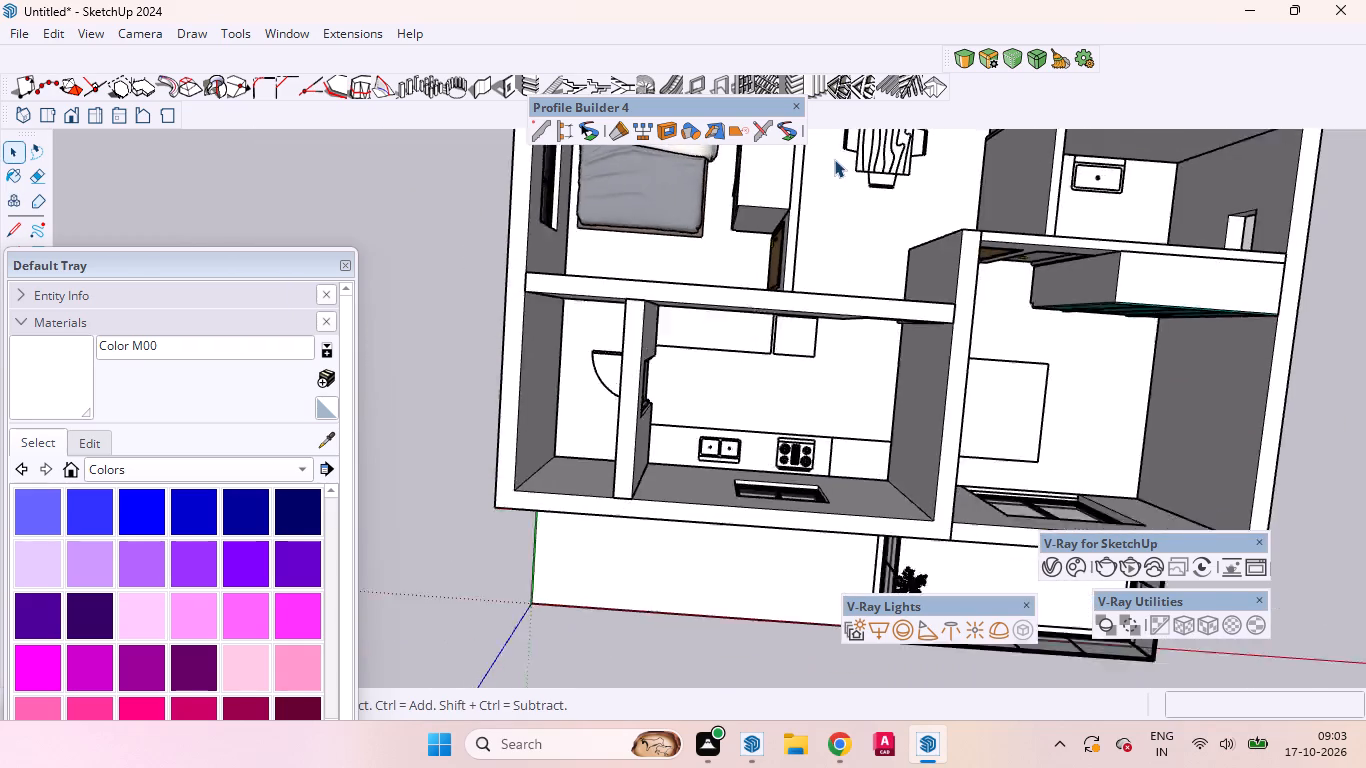
scroll(834, 159, down, 1)
scroll(837, 159, up, 3)
scroll(838, 159, down, 1)
middle_drag(615, 283, 1044, 152)
scroll(1020, 265, up, 4)
scroll(1027, 281, down, 1)
scroll(1027, 281, up, 7)
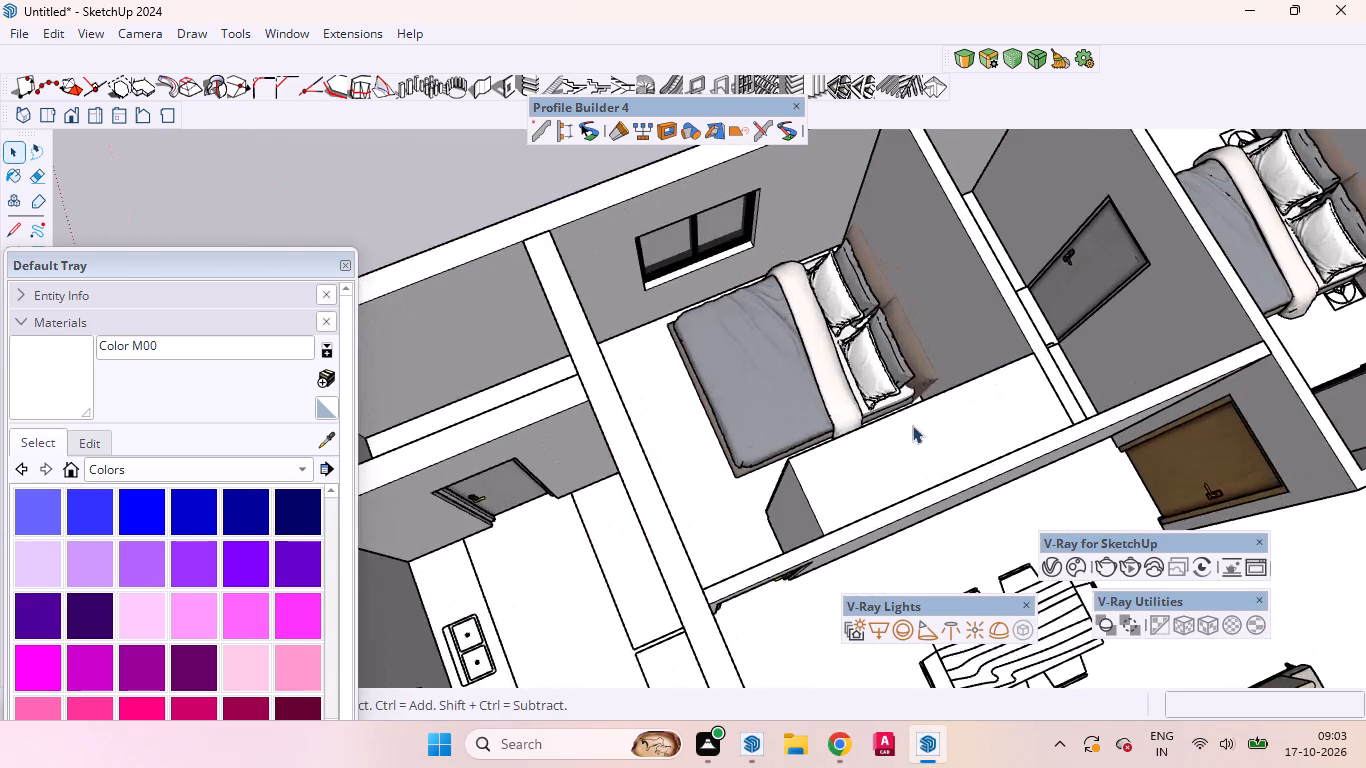
middle_drag(915, 418, 1365, 255)
middle_drag(515, 327, 1037, 411)
scroll(1035, 411, up, 1)
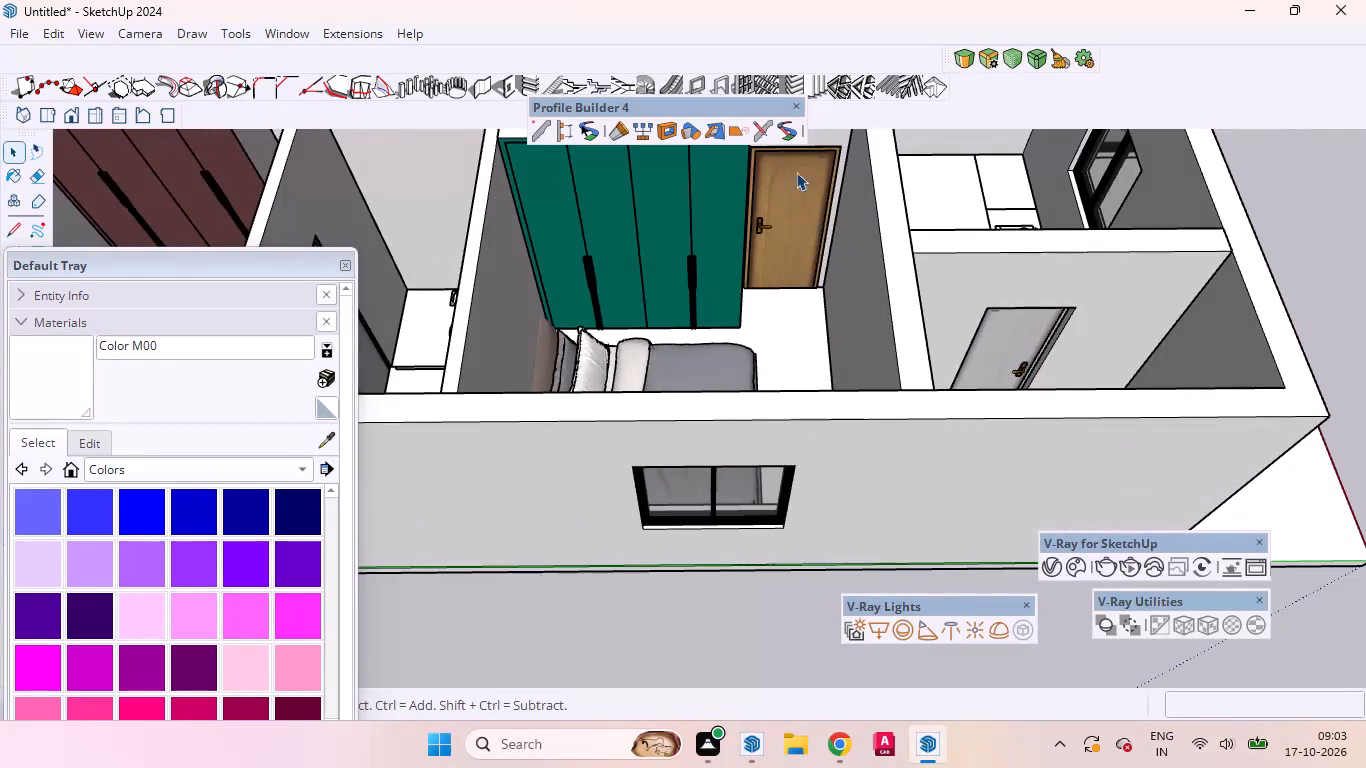
middle_drag(607, 245, 647, 306)
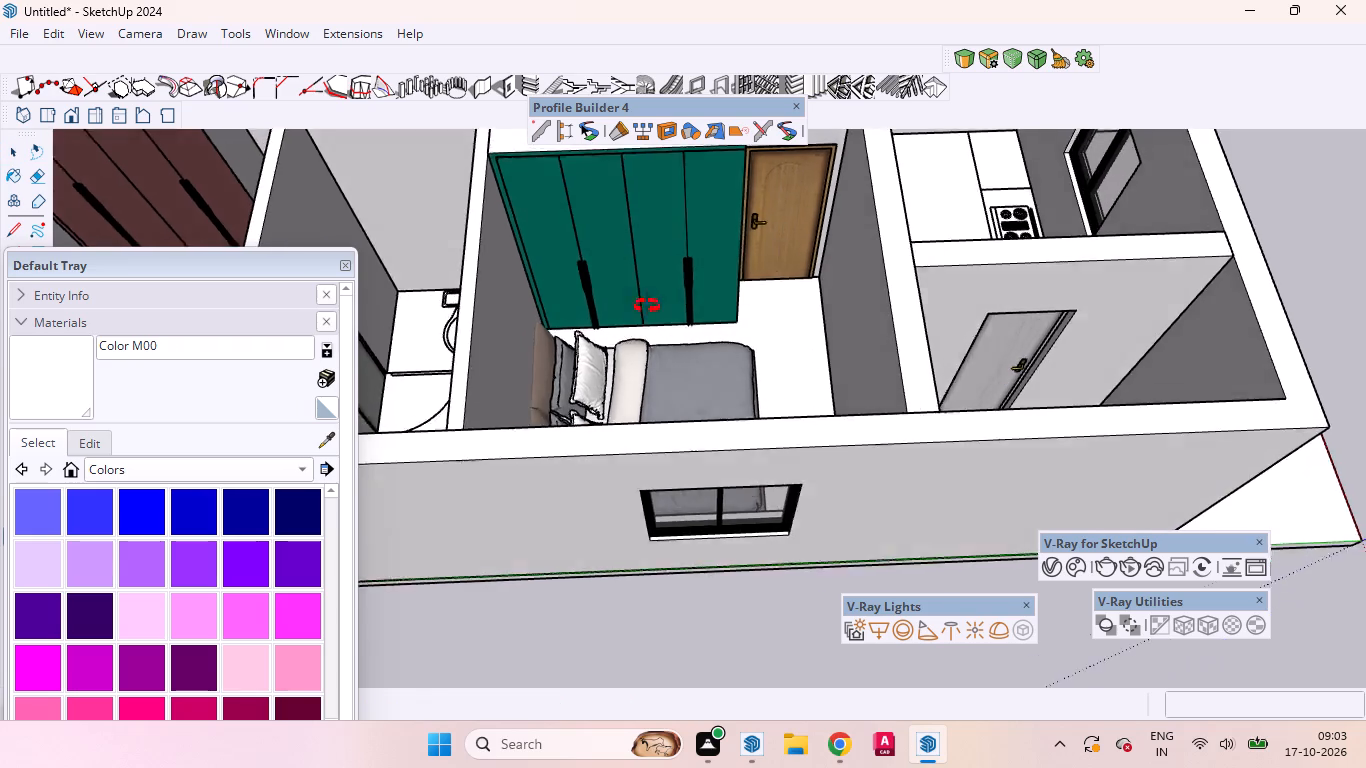
middle_drag(647, 306, 759, 310)
scroll(546, 285, up, 5)
scroll(553, 340, down, 1)
scroll(553, 341, up, 8)
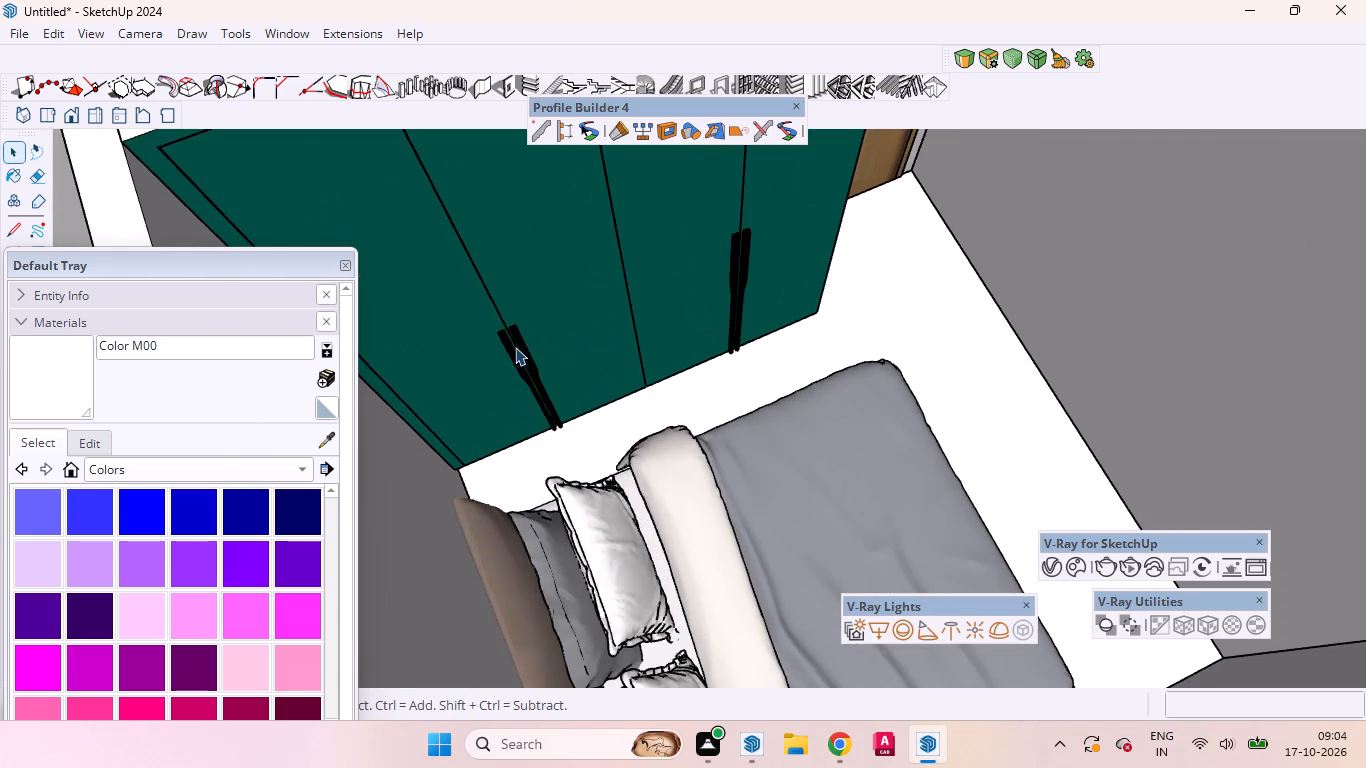
scroll(518, 354, down, 6)
scroll(547, 372, up, 1)
scroll(551, 372, down, 3)
middle_drag(400, 242, 839, 263)
scroll(817, 282, up, 1)
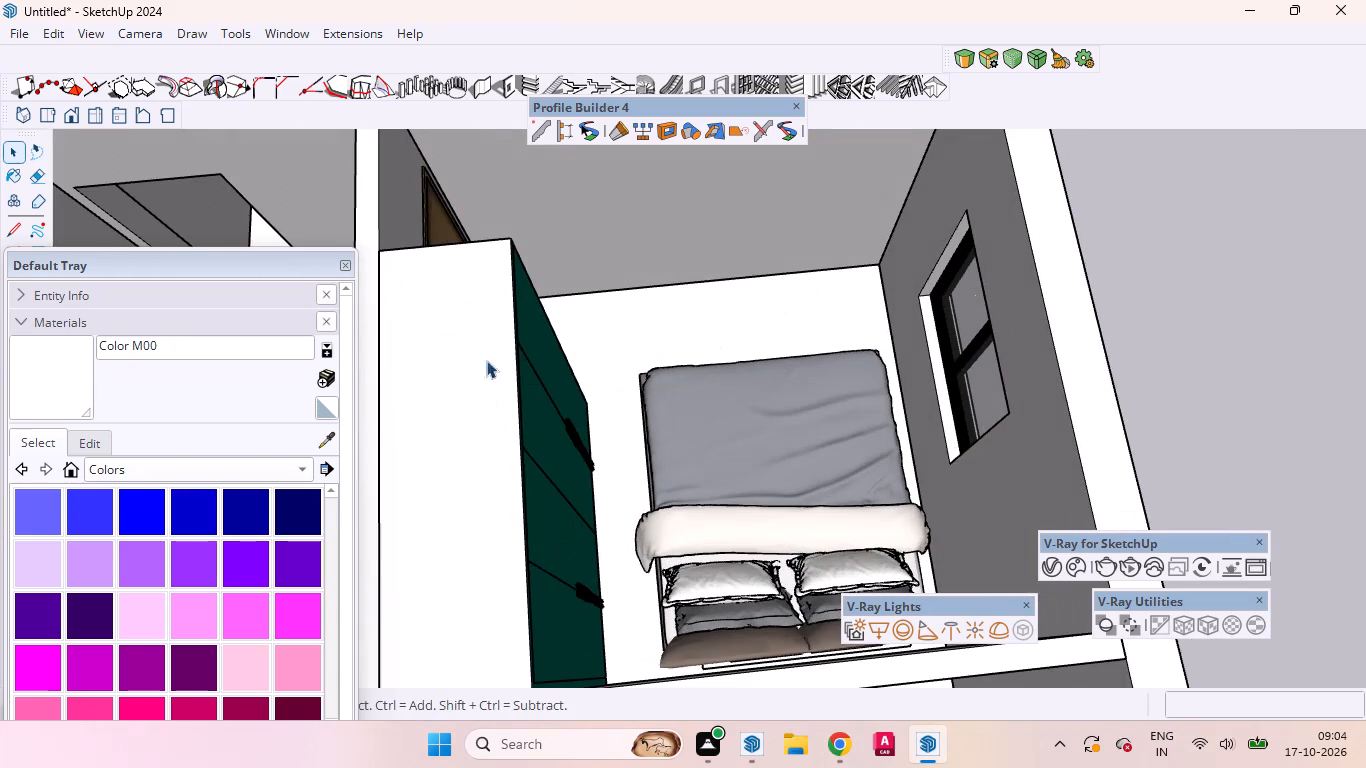
drag(467, 249, 498, 653)
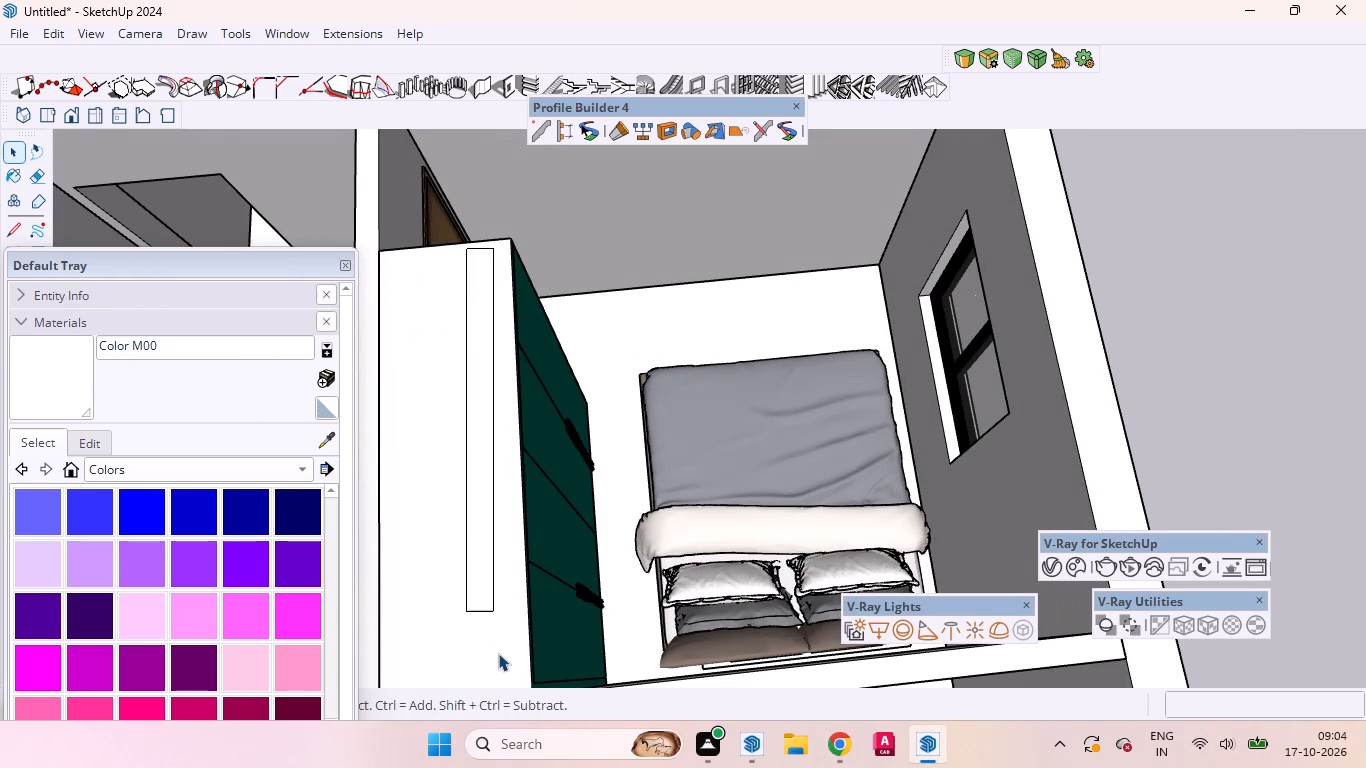
drag(498, 653, 504, 662)
scroll(529, 401, down, 5)
middle_drag(695, 405, 567, 507)
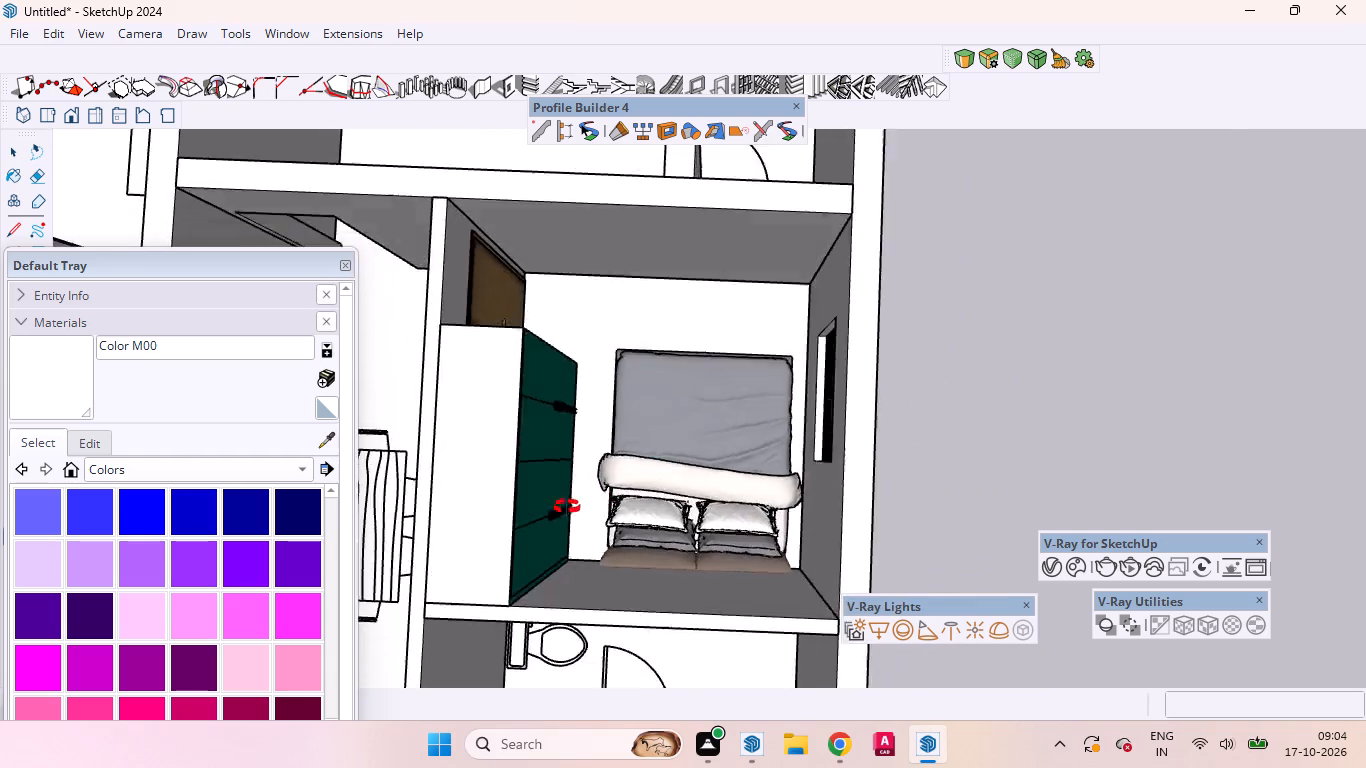
middle_drag(567, 507, 222, 393)
scroll(626, 444, up, 4)
scroll(501, 471, up, 1)
scroll(500, 473, down, 2)
scroll(500, 473, up, 2)
scroll(500, 473, down, 1)
scroll(500, 473, up, 6)
scroll(500, 478, down, 2)
scroll(515, 497, up, 3)
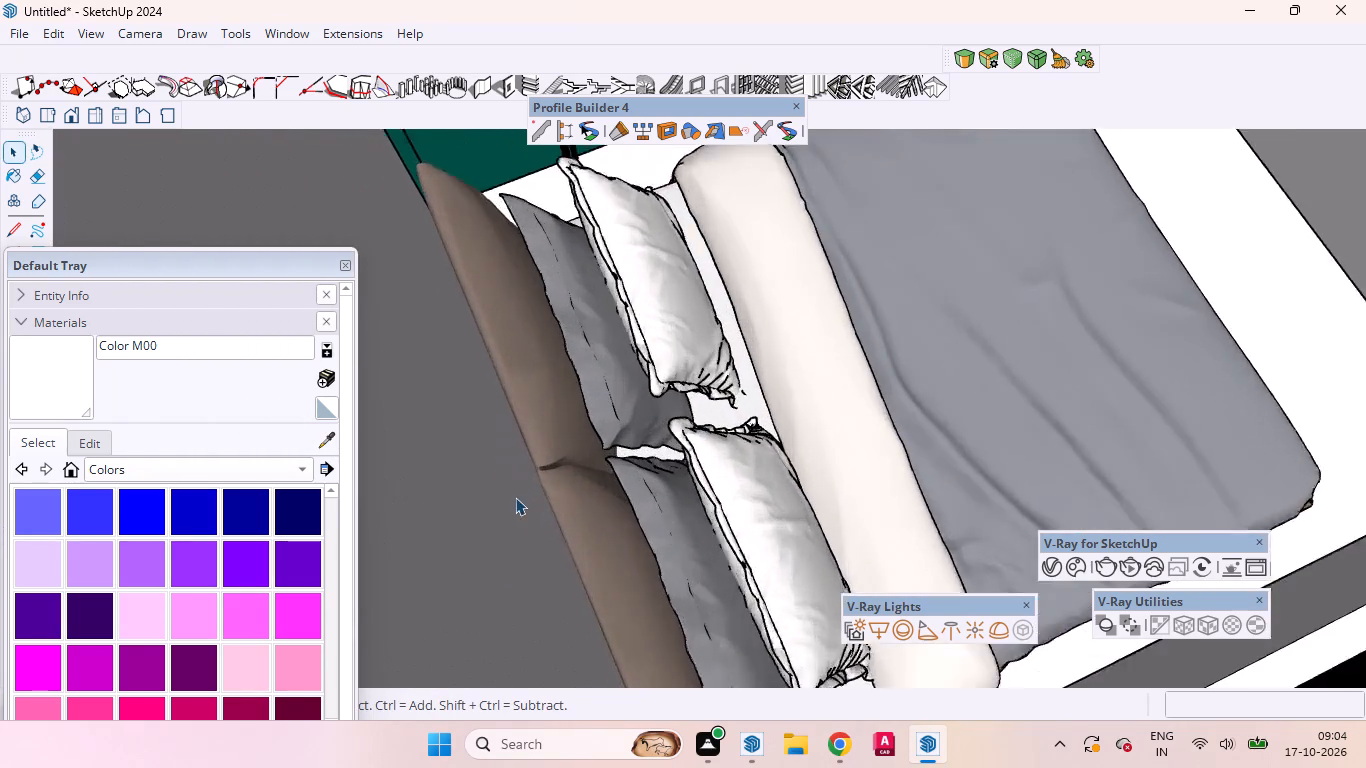
scroll(515, 497, up, 6)
middle_drag(491, 506, 474, 484)
scroll(607, 470, down, 4)
scroll(607, 470, up, 2)
scroll(592, 459, down, 10)
scroll(610, 444, up, 3)
scroll(612, 444, down, 9)
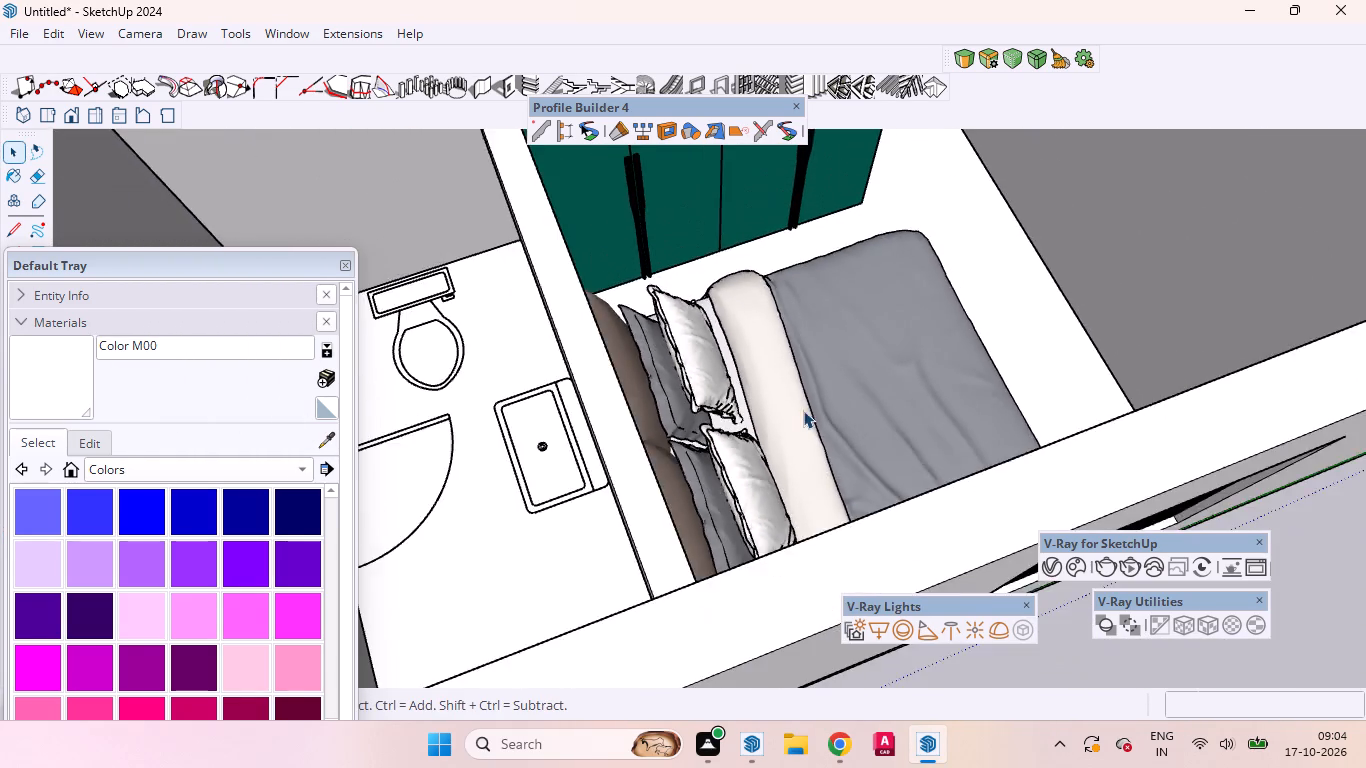
Review the whole apartment from above to check the furnished rooms and see which areas still lack furnishings.
scroll(803, 410, down, 20)
scroll(803, 410, down, 13)
scroll(841, 382, up, 4)
scroll(841, 382, down, 3)
middle_drag(853, 421, 836, 441)
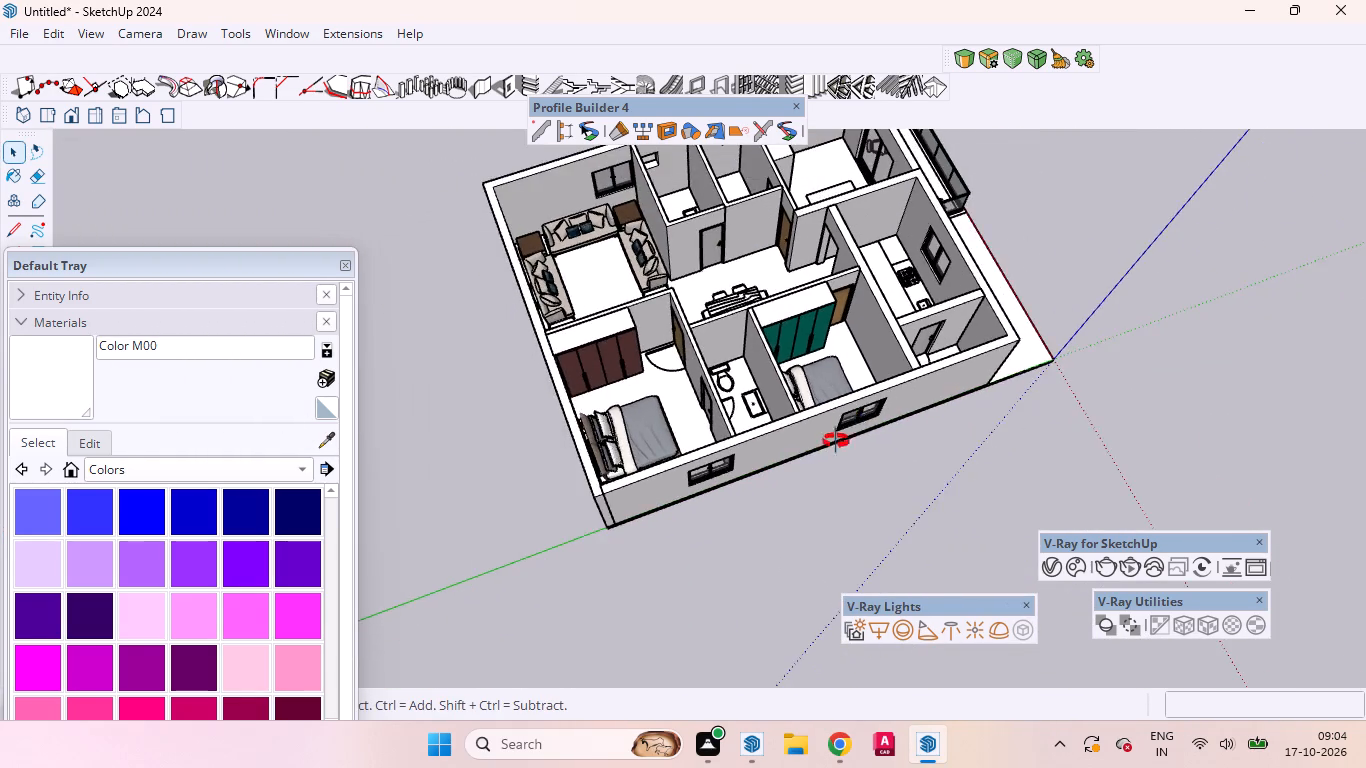
middle_drag(836, 441, 607, 501)
scroll(732, 439, down, 8)
scroll(694, 359, up, 4)
scroll(694, 359, down, 2)
scroll(694, 359, up, 7)
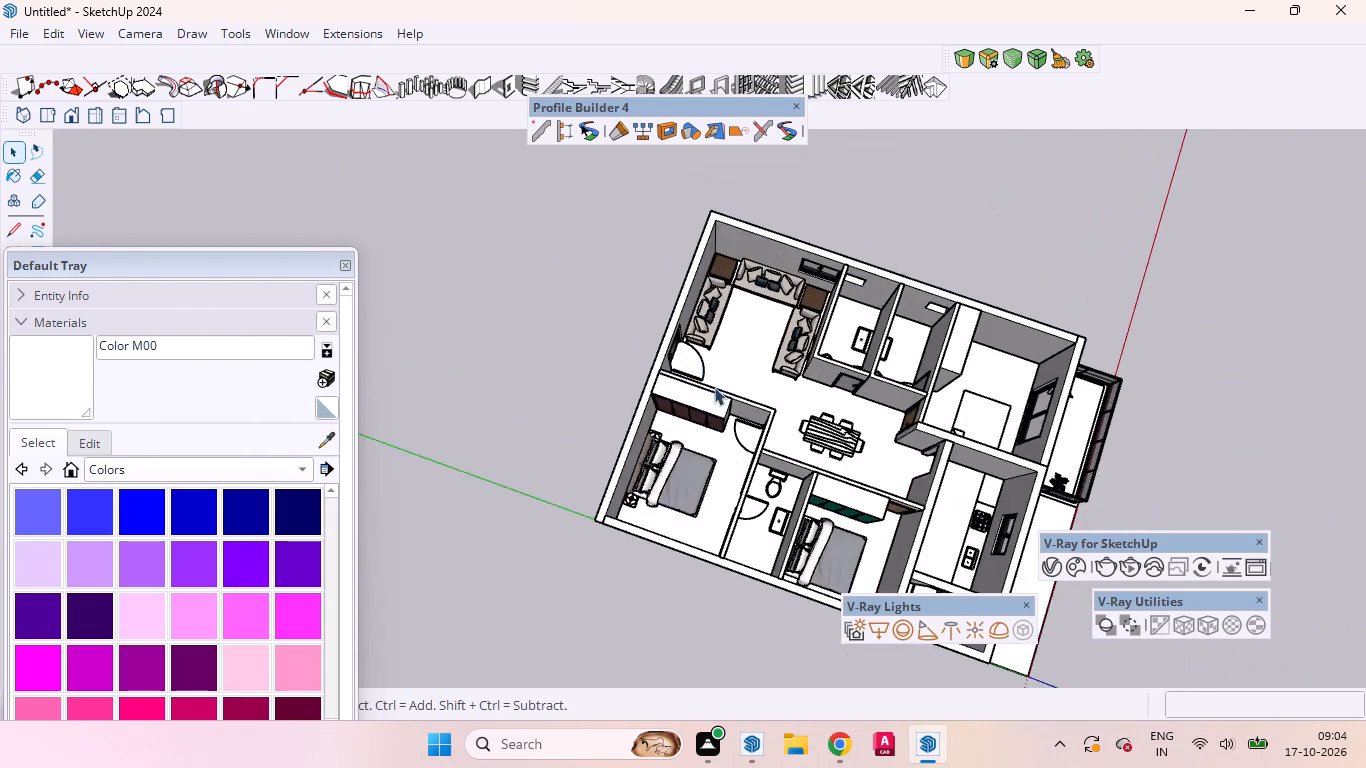
scroll(714, 387, up, 9)
middle_drag(784, 449, 972, 369)
scroll(798, 453, down, 12)
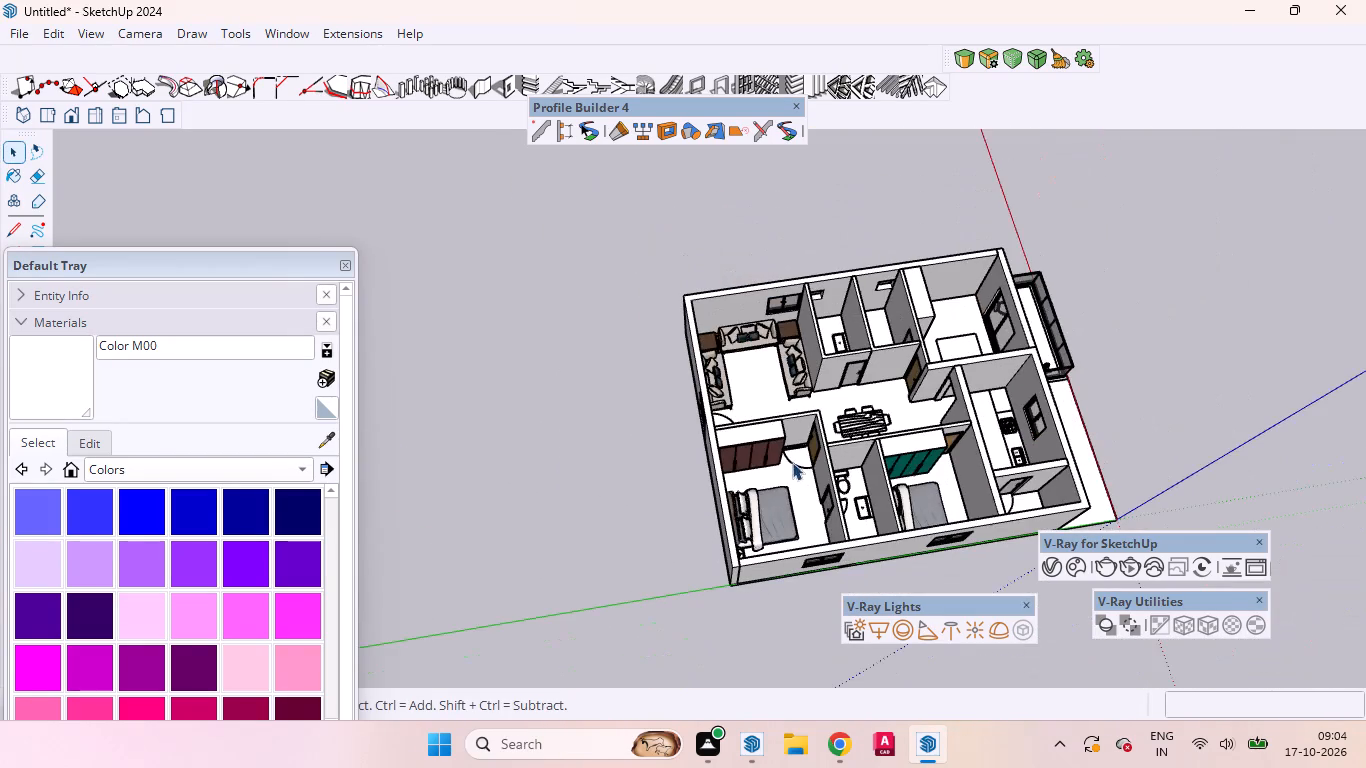
Search 3D Warehouse for carpet models.
click(289, 37)
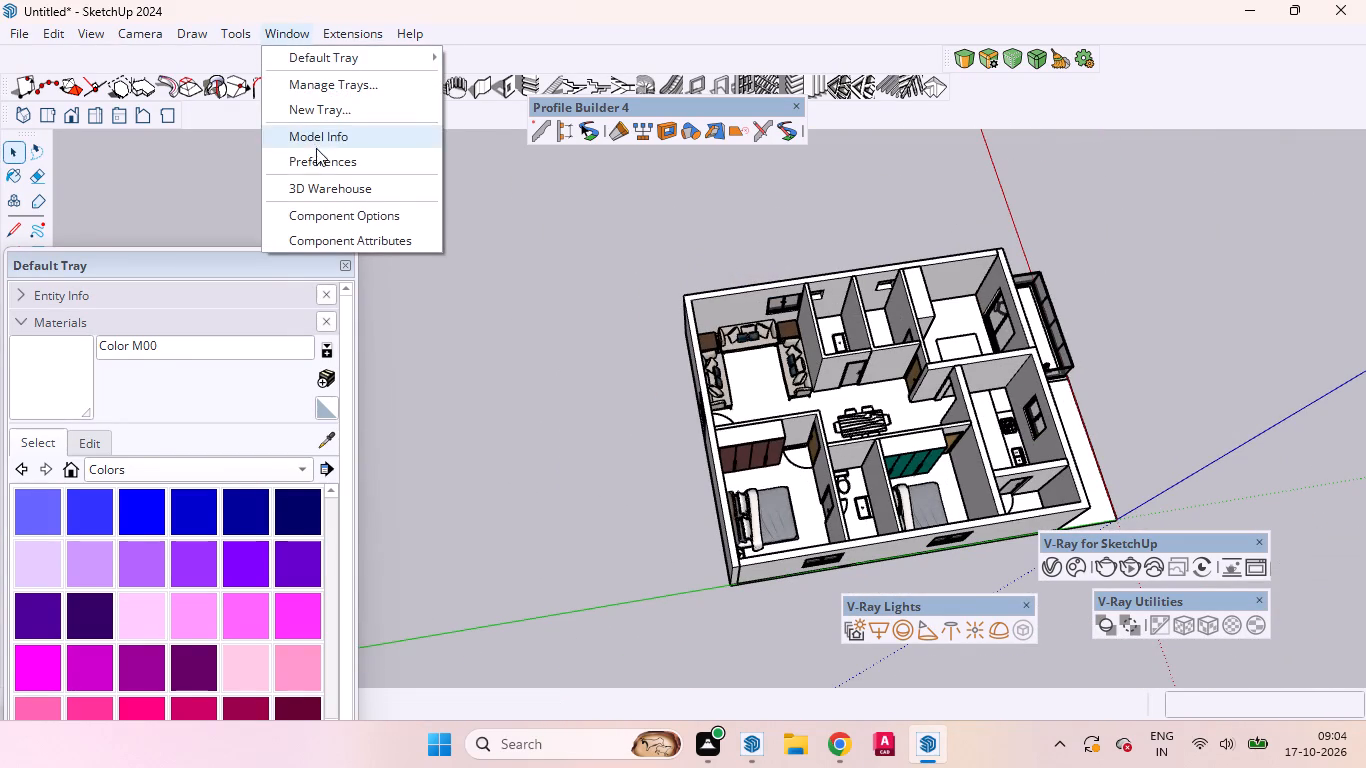
click(322, 183)
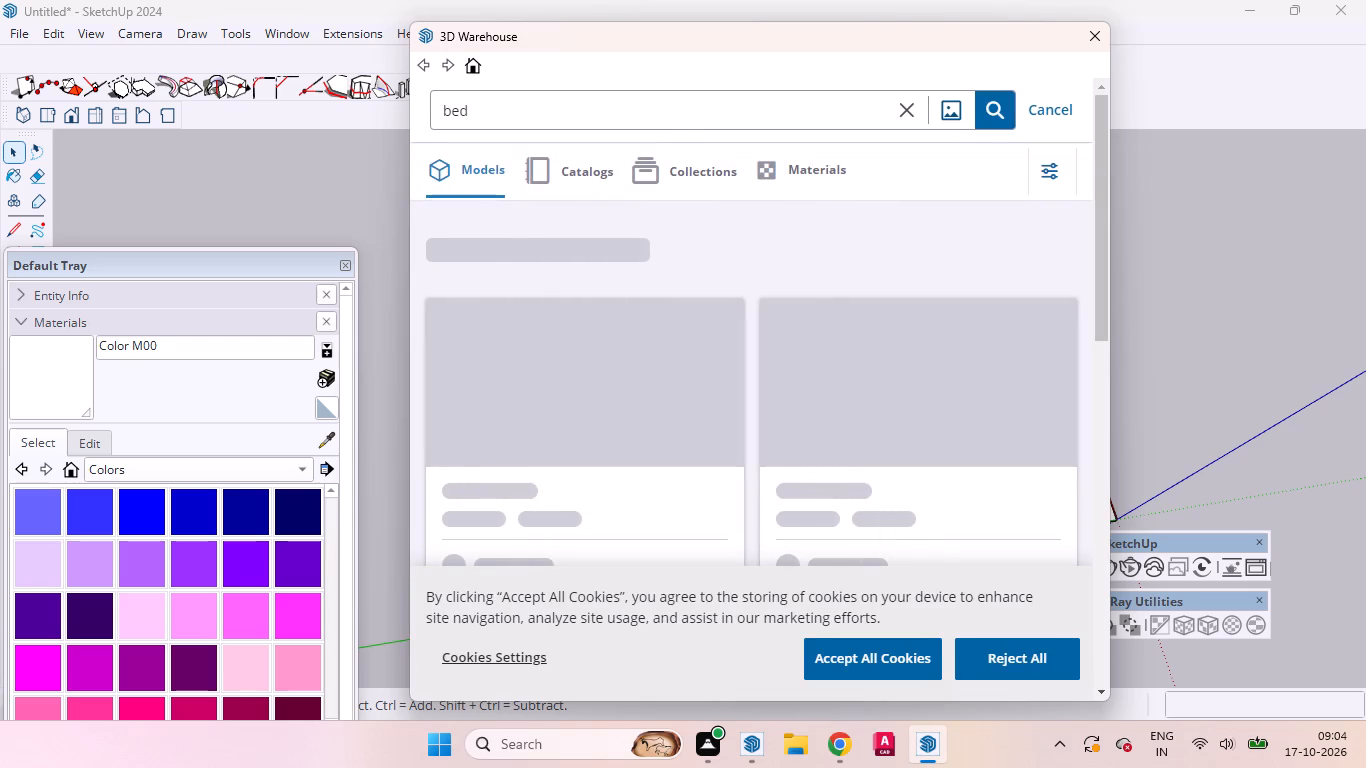
drag(504, 120, 401, 115)
key(BackSpace)
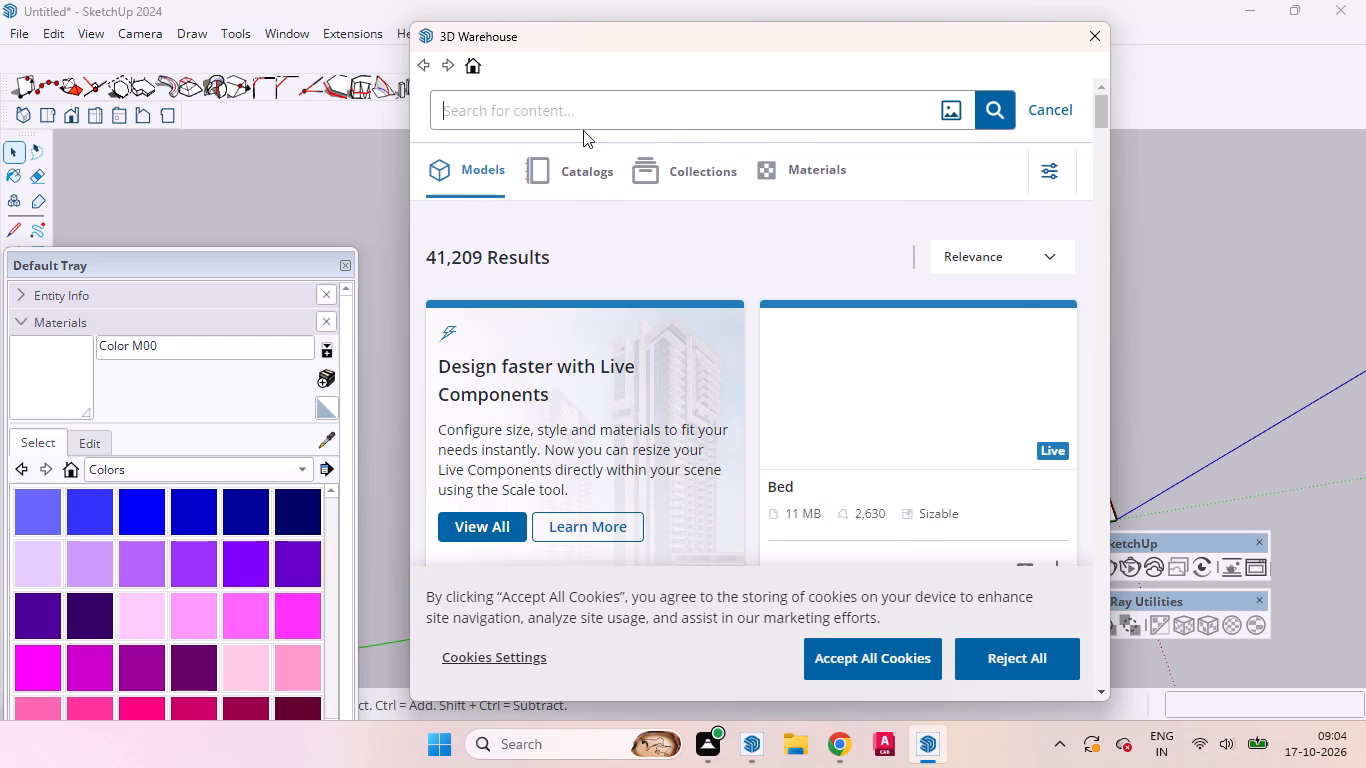
text(car)
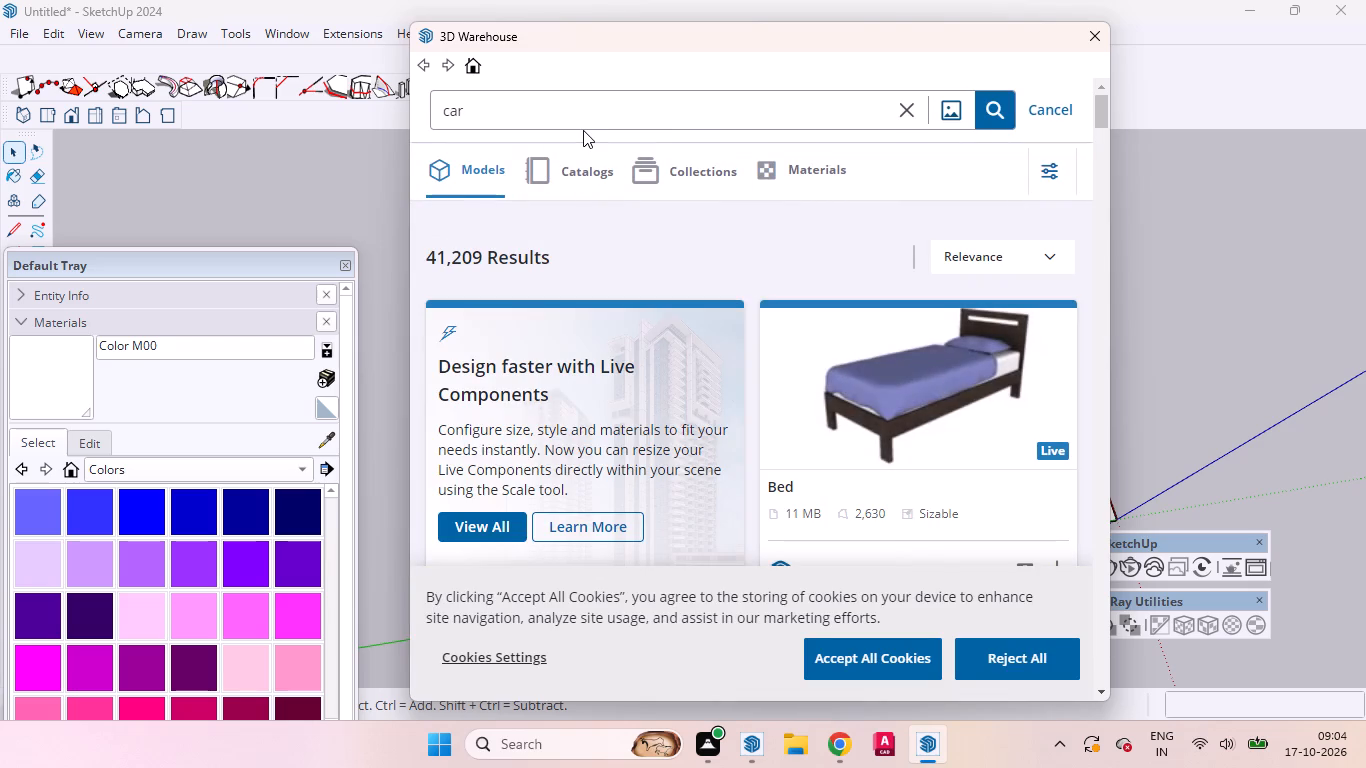
key(p)
text(et)
key(Return)
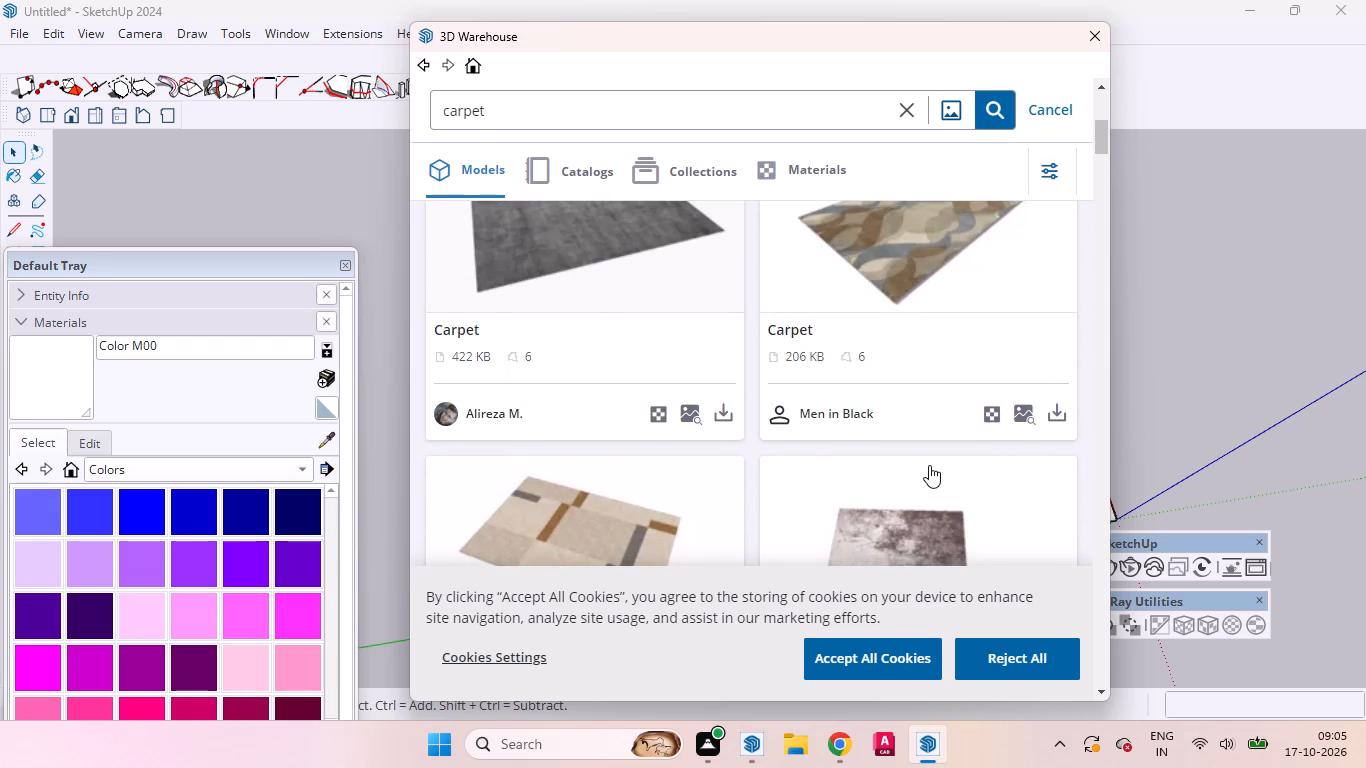
Load the brown, beige and blue wave-patterned carpet into the model and place it on the living room floor between the facing sofas.
click(1059, 411)
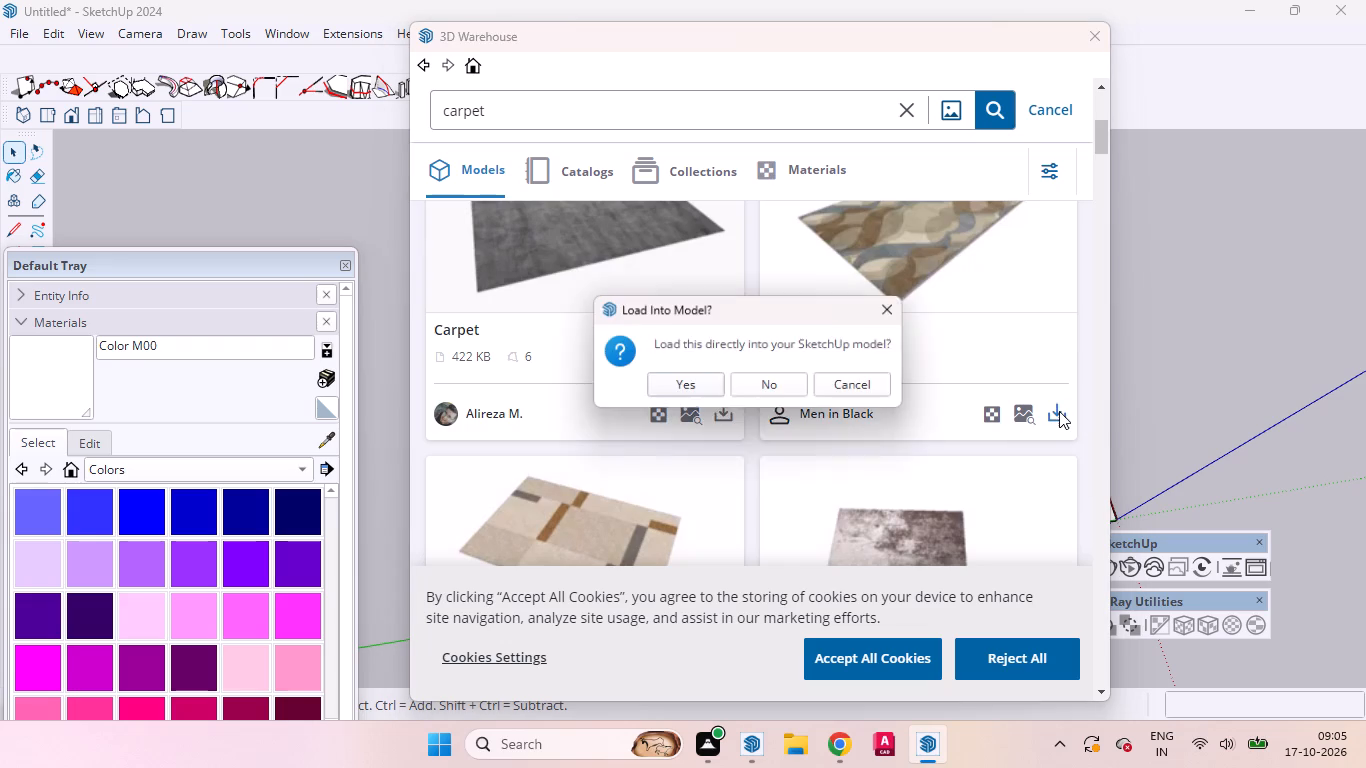
click(692, 387)
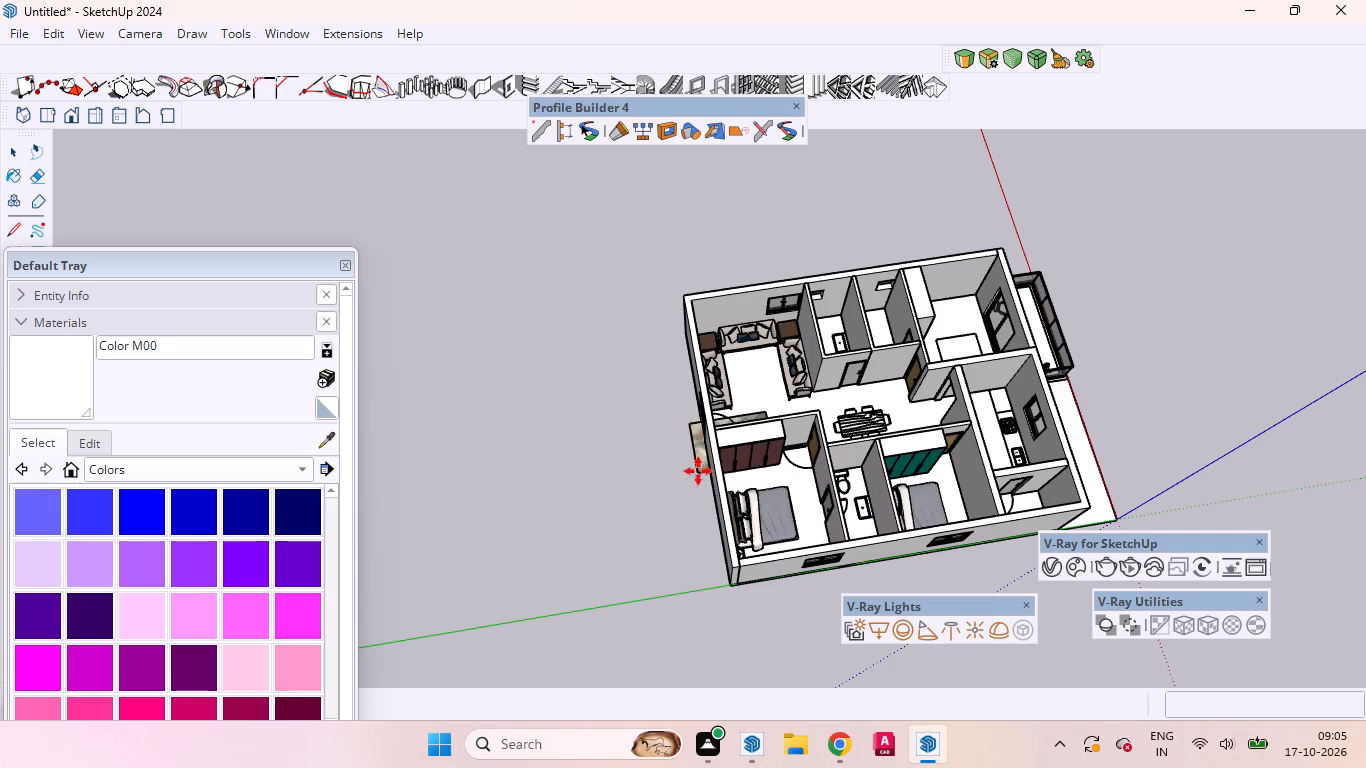
scroll(747, 425, up, 7)
scroll(724, 383, down, 4)
scroll(724, 383, up, 2)
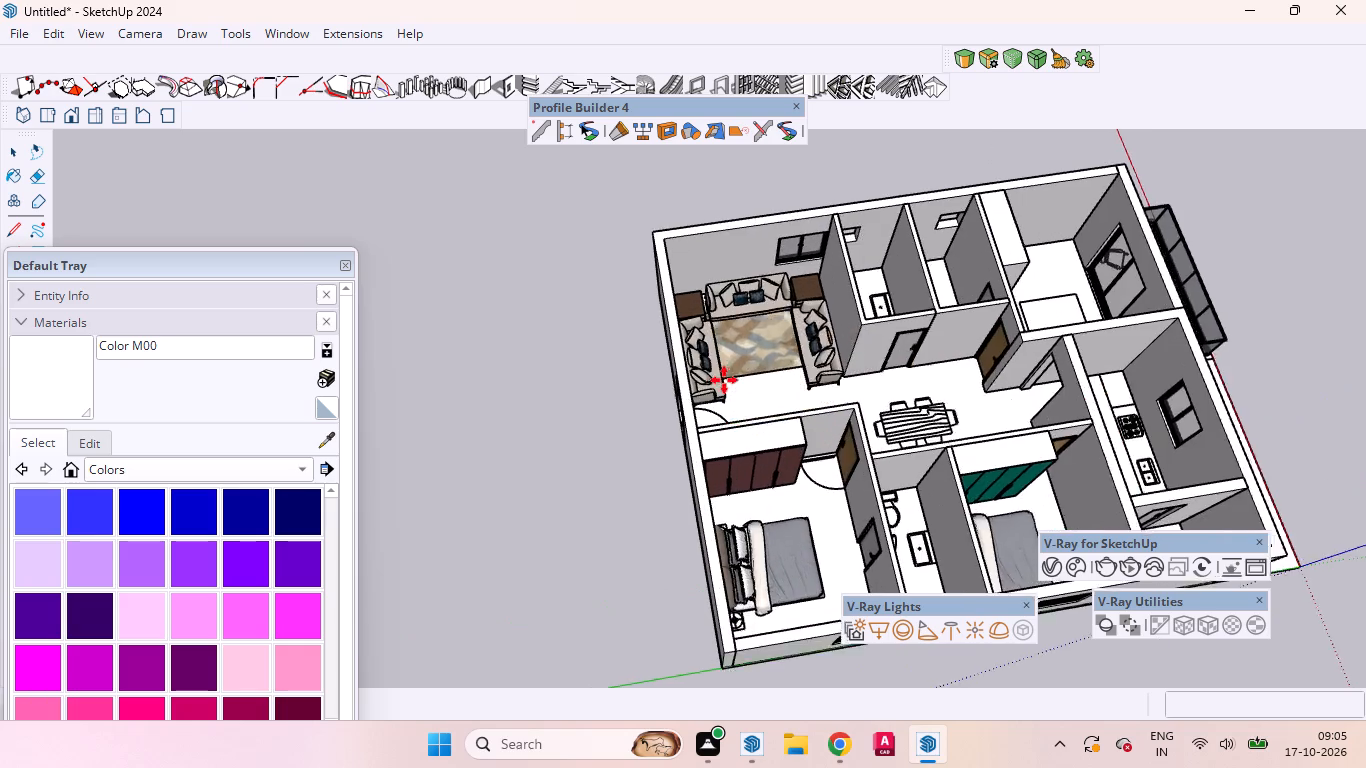
scroll(724, 380, up, 12)
scroll(731, 371, down, 1)
scroll(731, 371, up, 1)
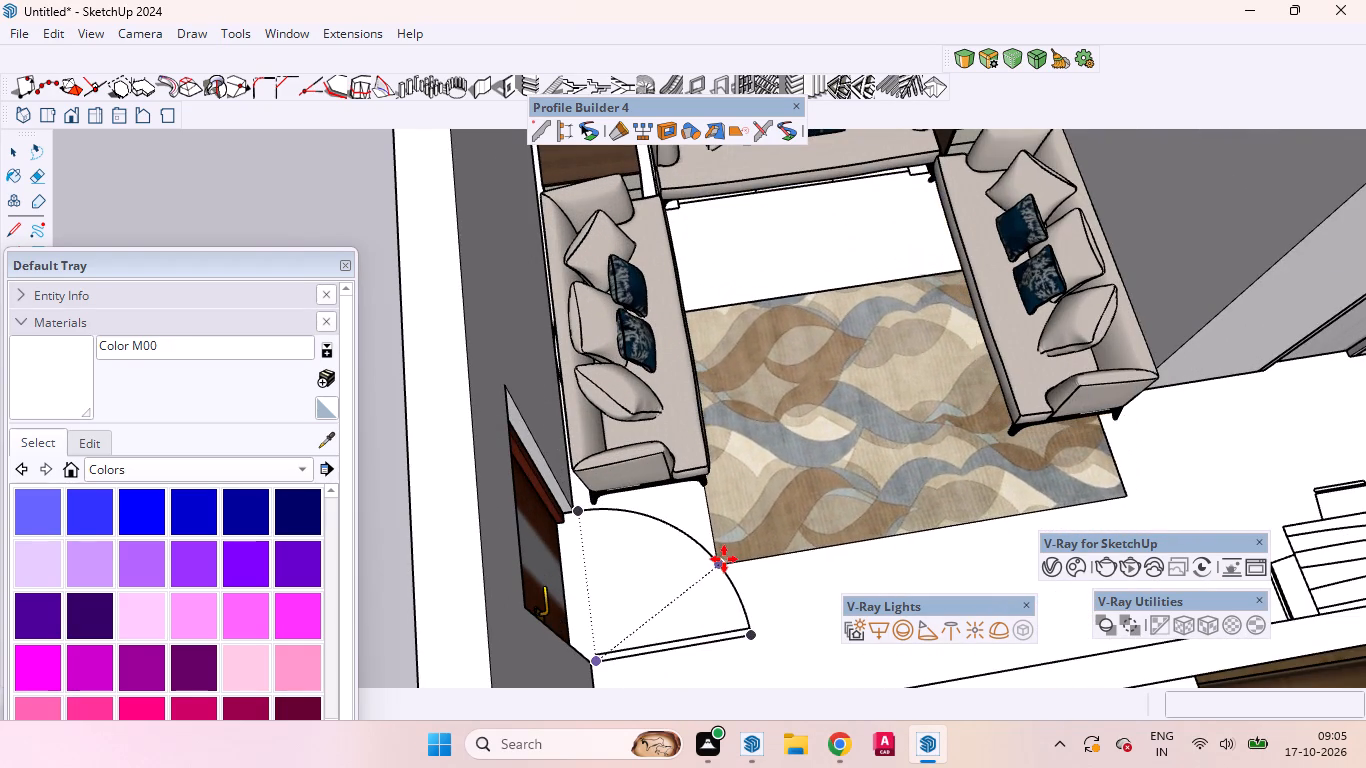
click(724, 559)
Move the wave-patterned carpet about 2' 6" away from the entrance door swing toward the back sofa.
click(716, 566)
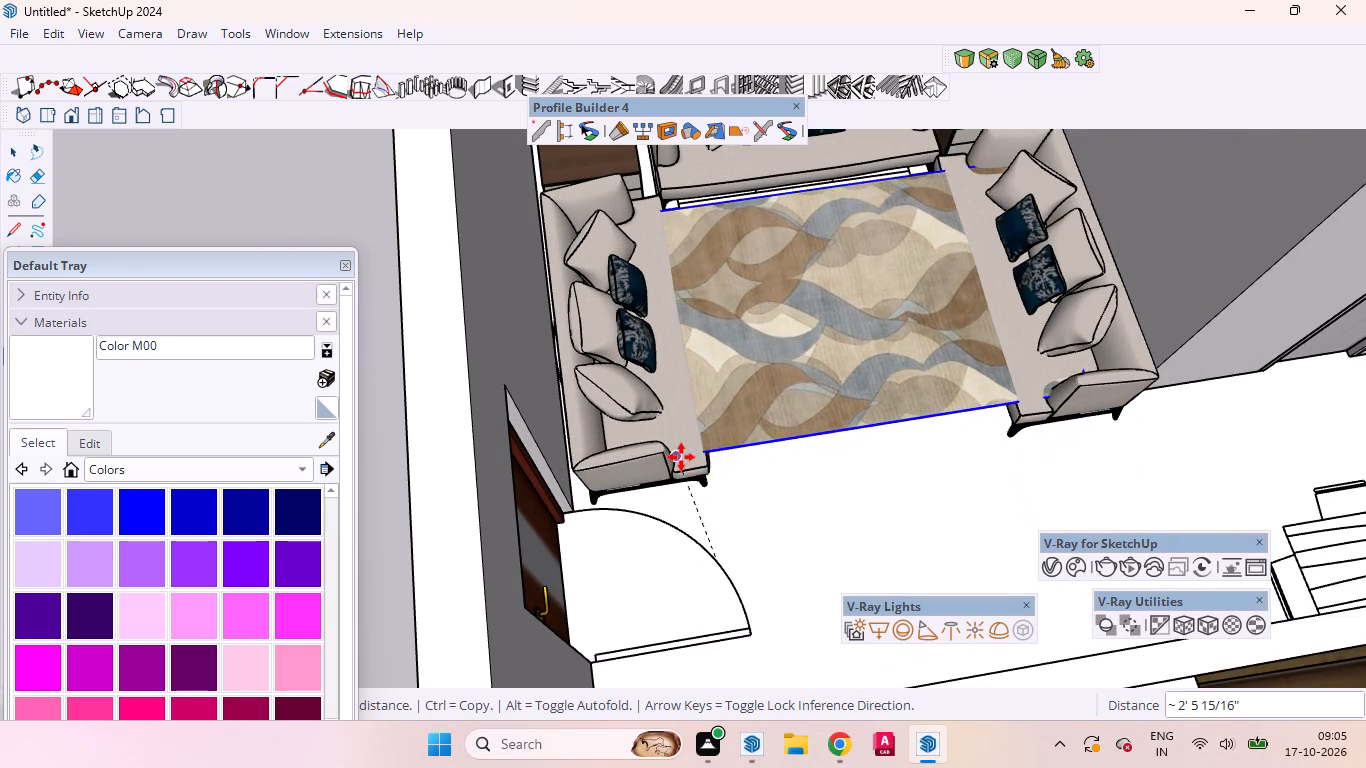
click(681, 457)
Move the floating carpet about 2' 4" down toward the living room floor between the sofas.
middle_drag(863, 444, 853, 419)
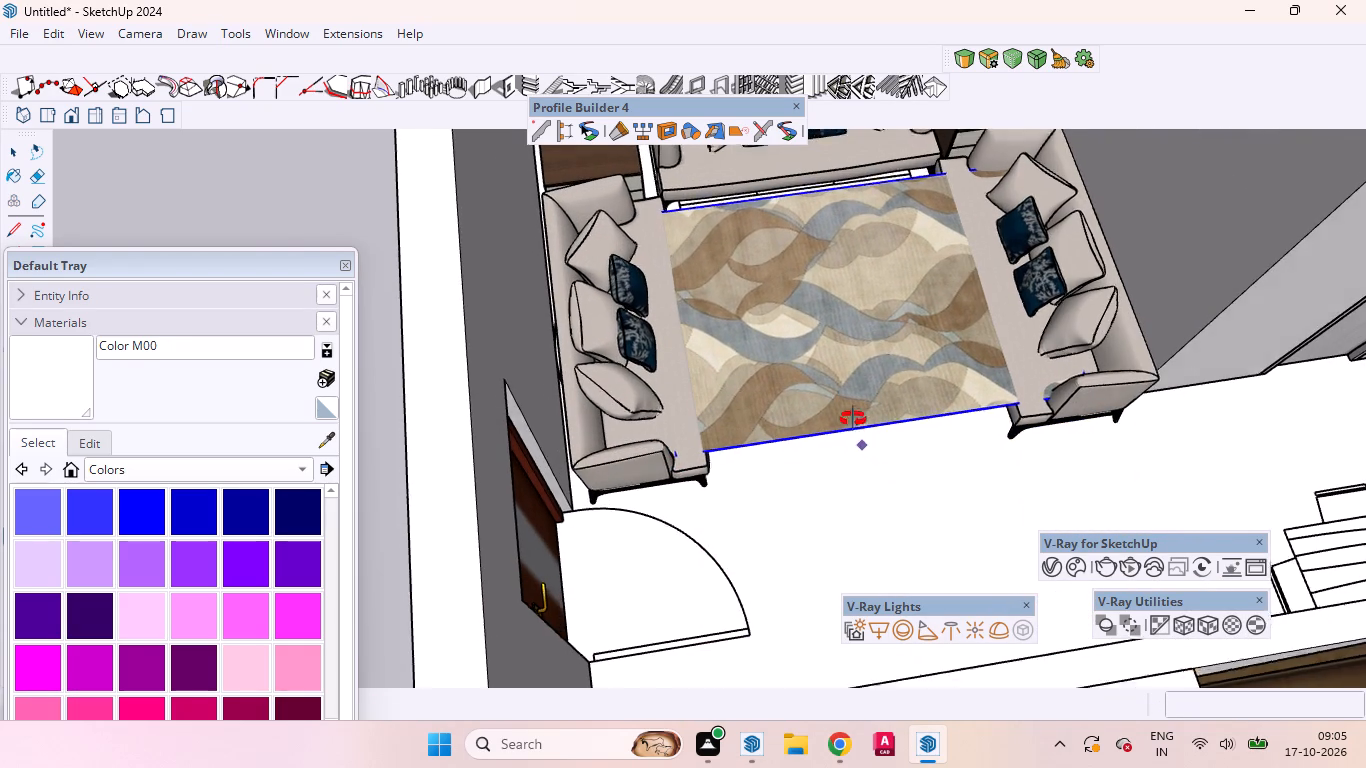
middle_drag(853, 419, 849, 385)
scroll(779, 426, up, 7)
scroll(779, 426, down, 1)
scroll(779, 426, up, 7)
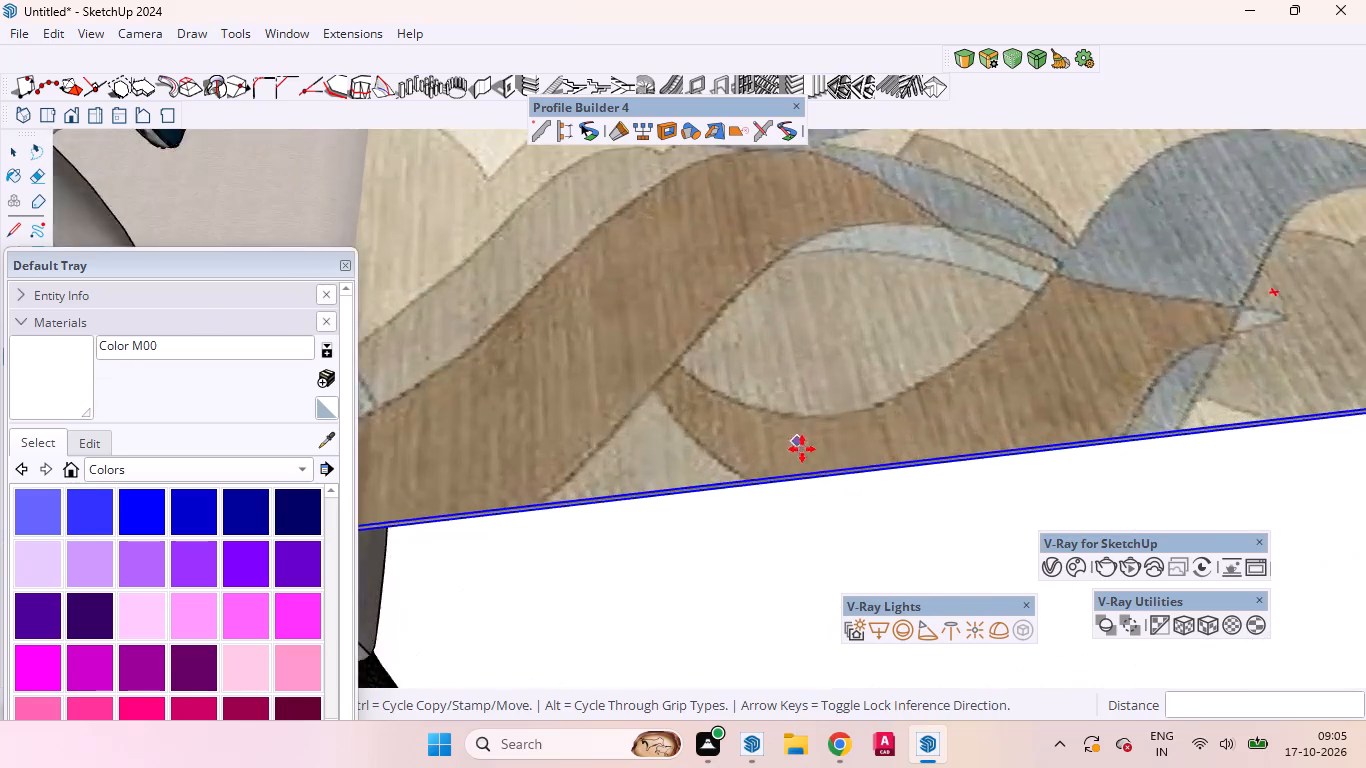
scroll(802, 449, up, 4)
middle_drag(823, 483, 838, 148)
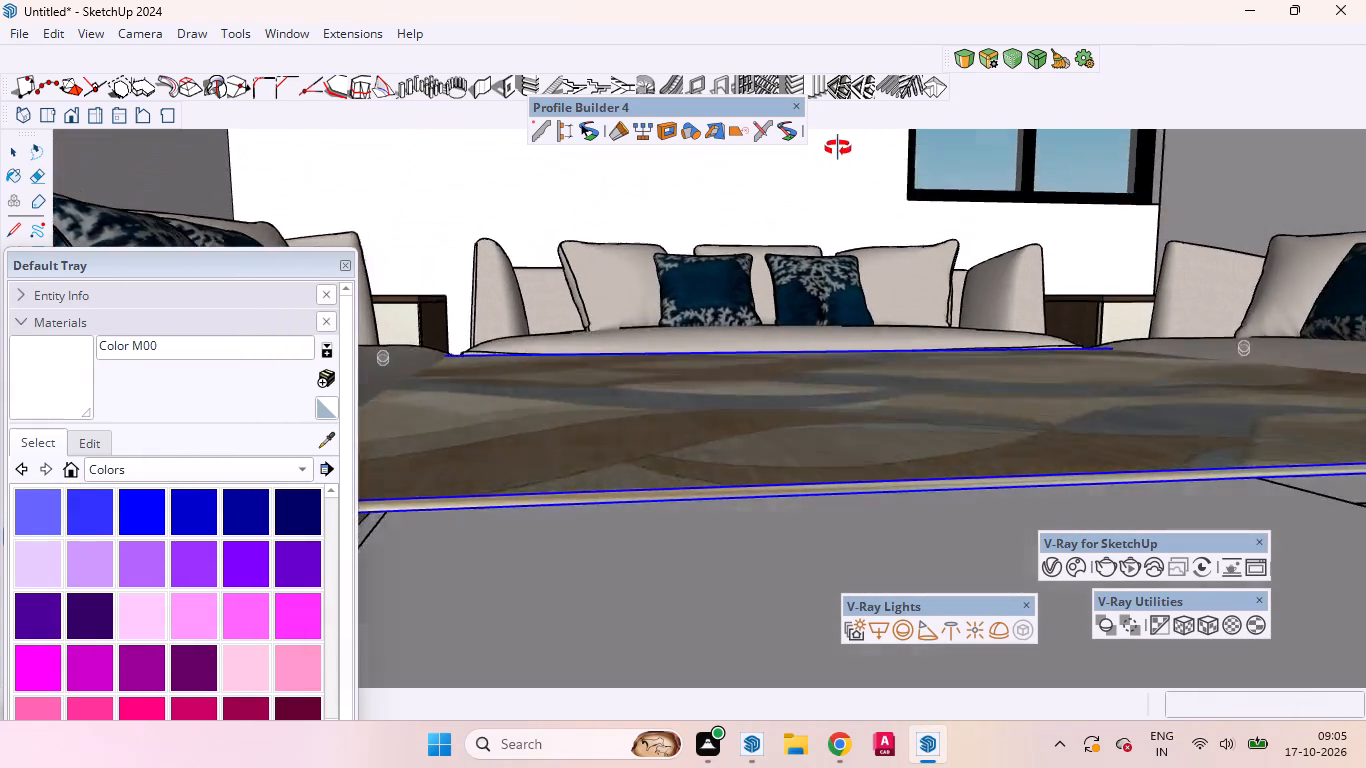
middle_drag(838, 148, 838, 132)
click(877, 481)
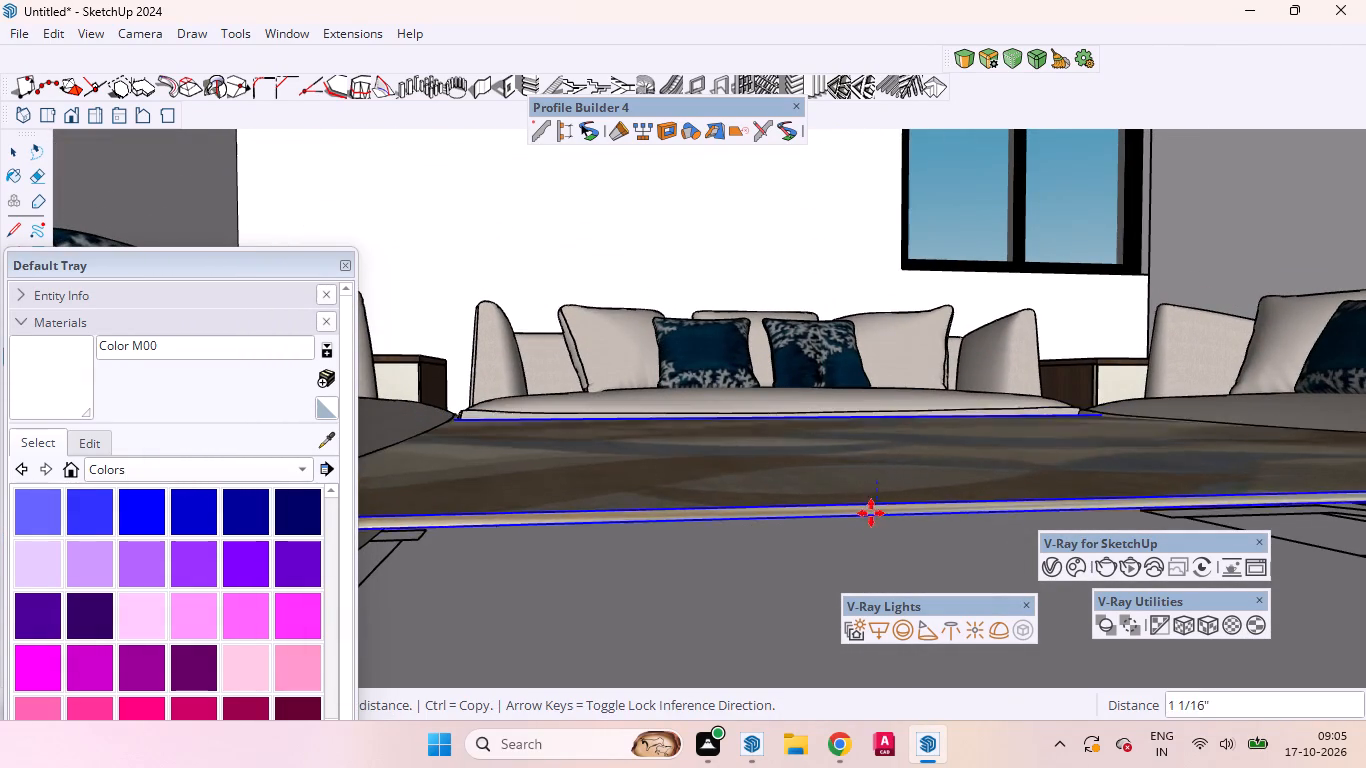
click(869, 612)
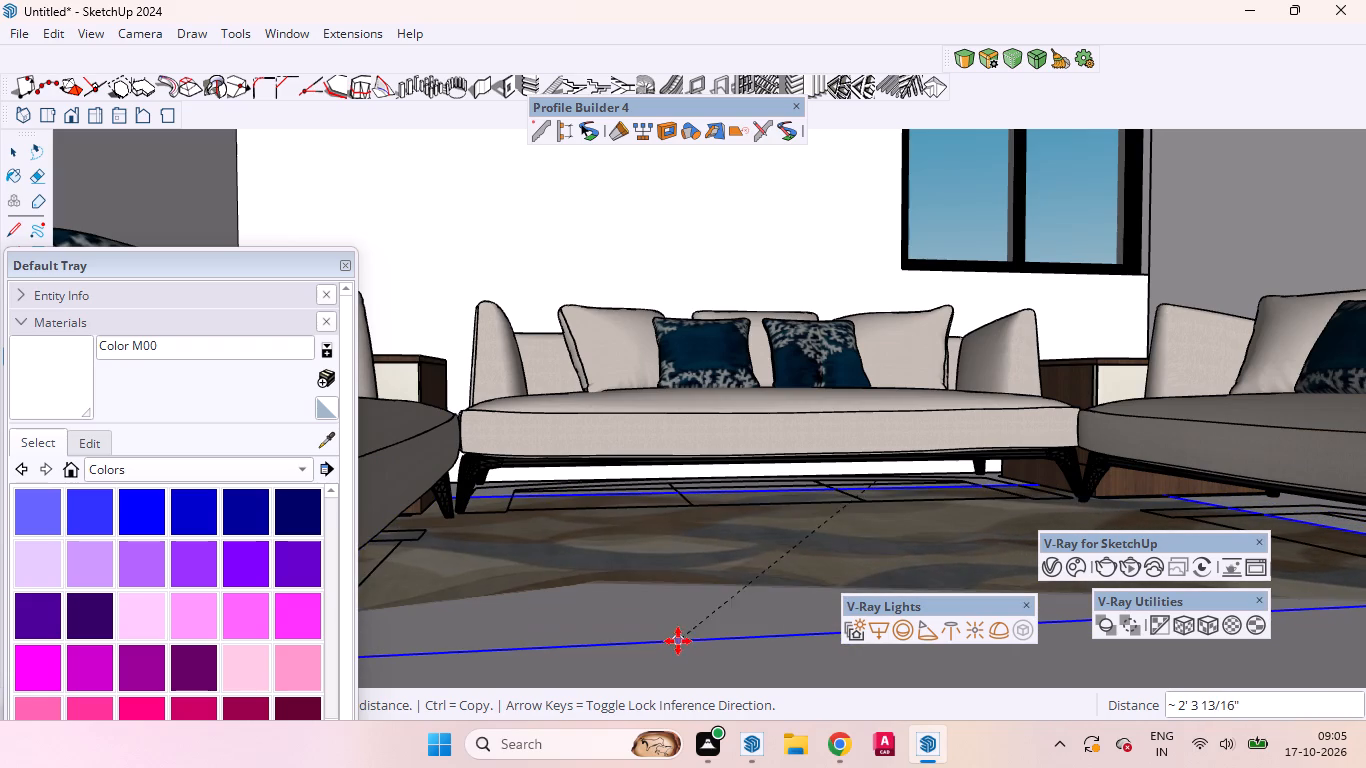
click(678, 641)
Raise the carpet vertically by about 4 13/16", constrained to the blue axis.
middle_drag(676, 560, 727, 767)
scroll(684, 557, down, 6)
scroll(664, 432, down, 2)
scroll(664, 432, up, 2)
scroll(664, 432, down, 4)
scroll(664, 432, up, 1)
scroll(664, 432, down, 8)
middle_drag(752, 629, 724, 767)
scroll(724, 767, up, 2)
scroll(688, 559, down, 6)
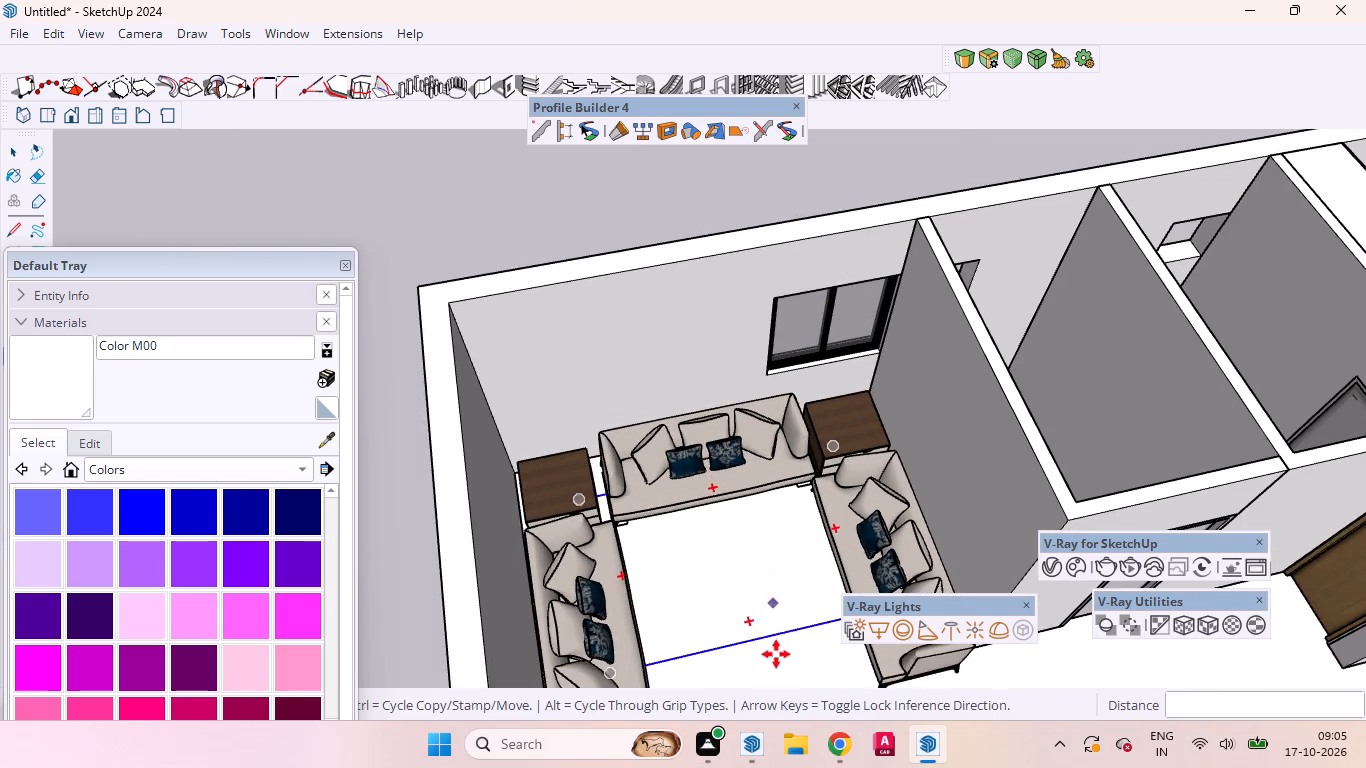
middle_drag(769, 673, 700, 610)
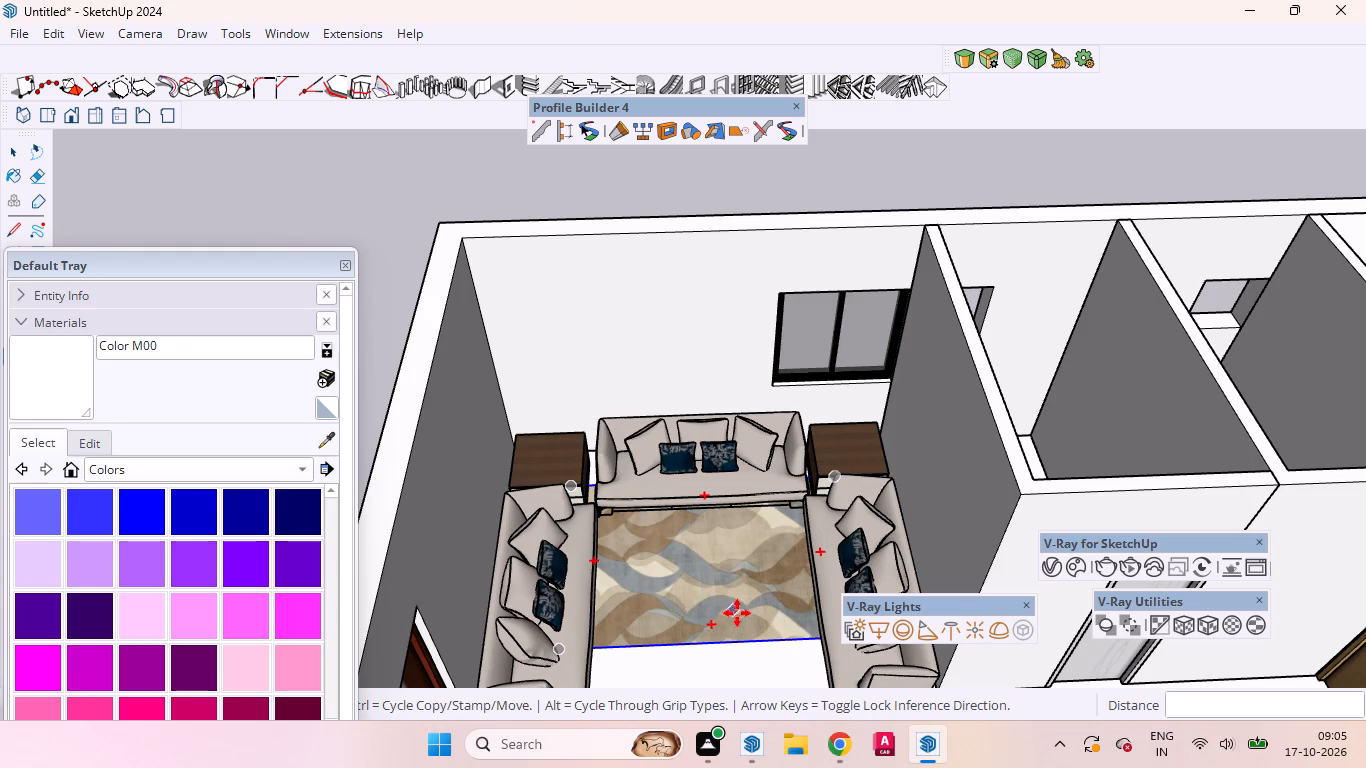
scroll(737, 613, up, 8)
scroll(749, 654, down, 4)
scroll(749, 654, up, 1)
scroll(749, 654, down, 2)
scroll(749, 656, up, 1)
scroll(710, 436, down, 12)
scroll(712, 414, up, 1)
scroll(719, 402, down, 1)
scroll(734, 633, up, 5)
scroll(732, 632, down, 2)
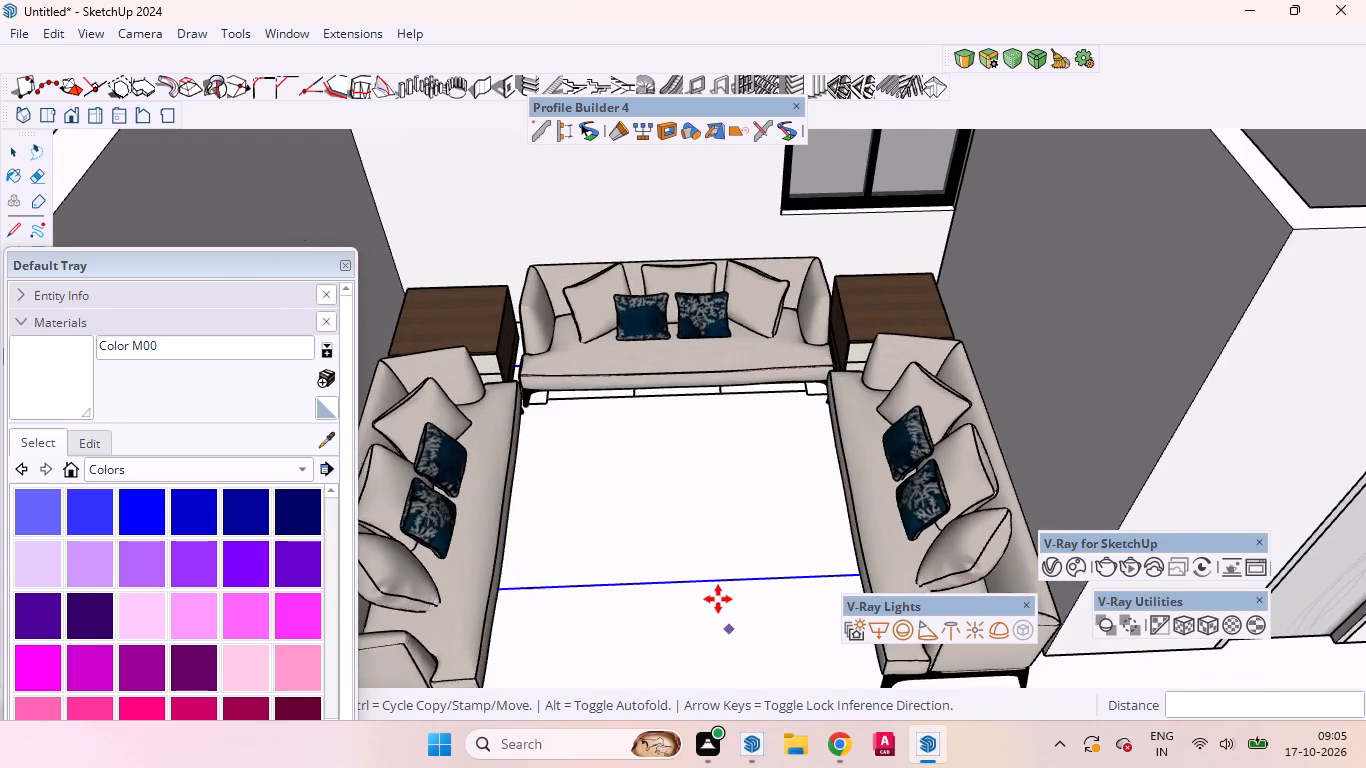
scroll(711, 597, up, 13)
scroll(691, 589, down, 4)
scroll(680, 587, up, 1)
middle_drag(680, 587, 665, 487)
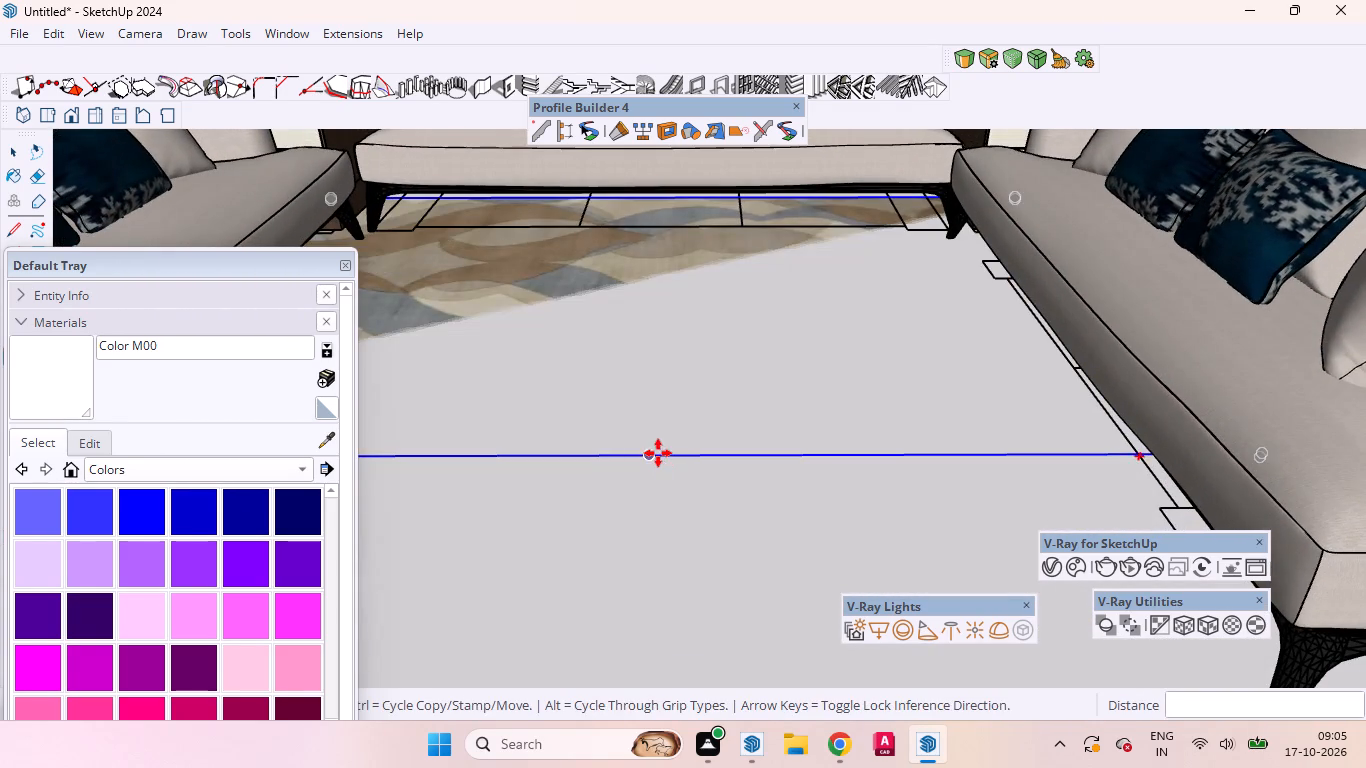
click(658, 453)
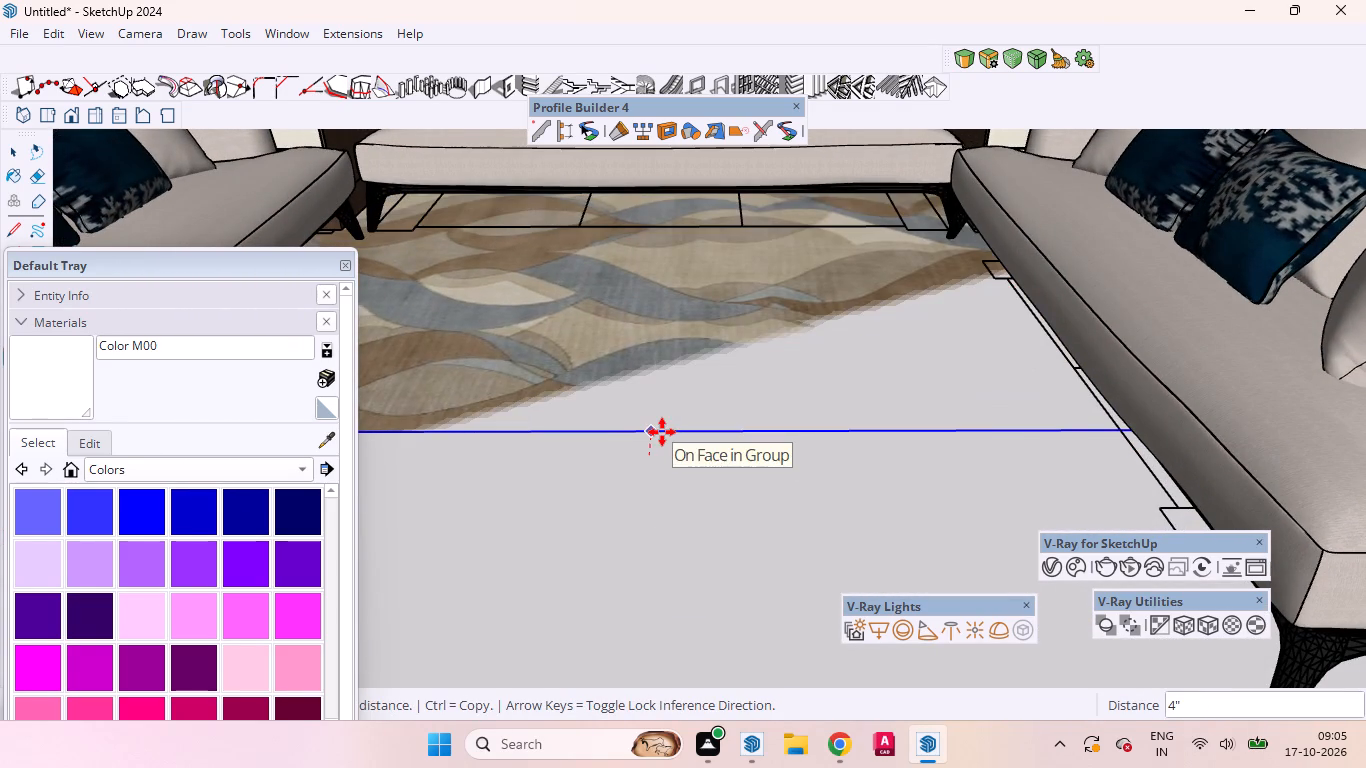
key(Up)
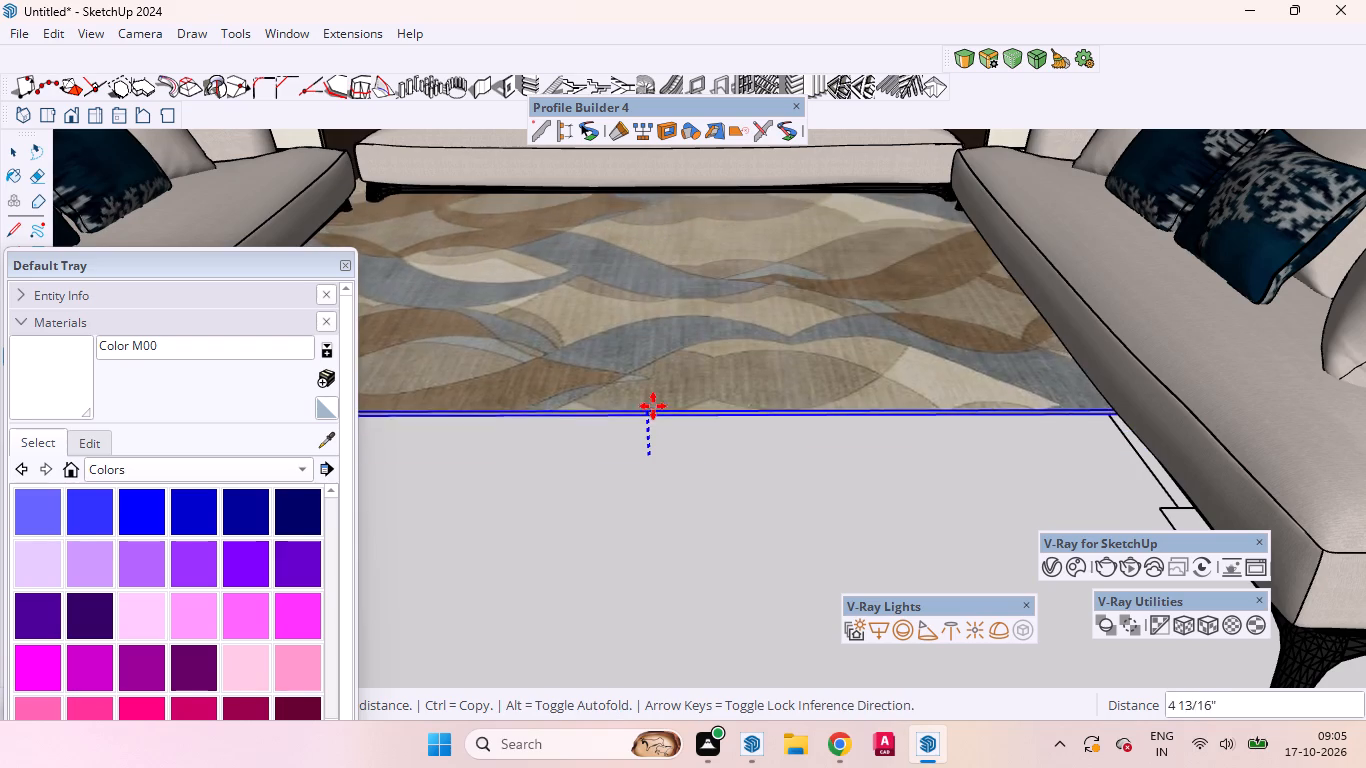
click(652, 405)
Lower the carpet vertically by about 4 13/16" to floor level beneath the sofas and deselect it.
scroll(668, 428, up, 7)
middle_drag(667, 428, 665, 352)
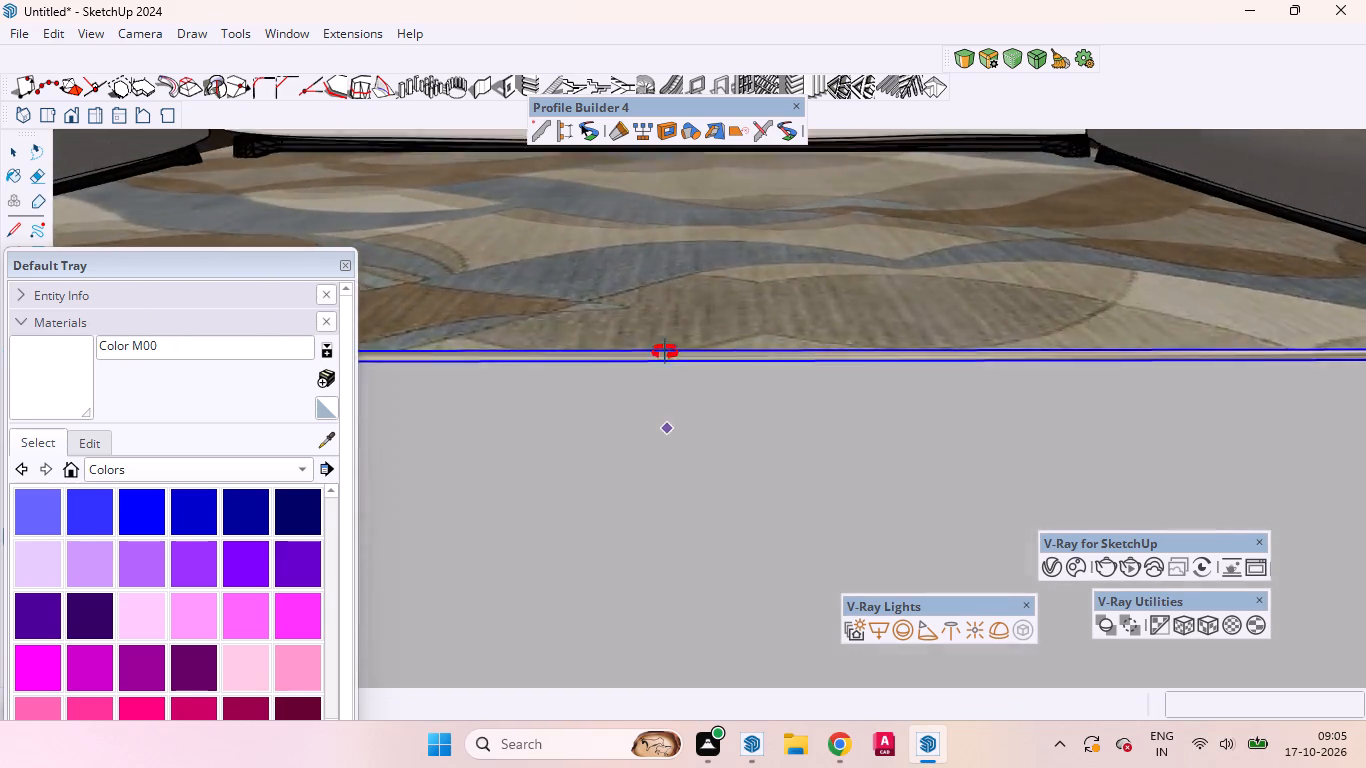
middle_drag(665, 352, 652, 256)
scroll(651, 258, up, 2)
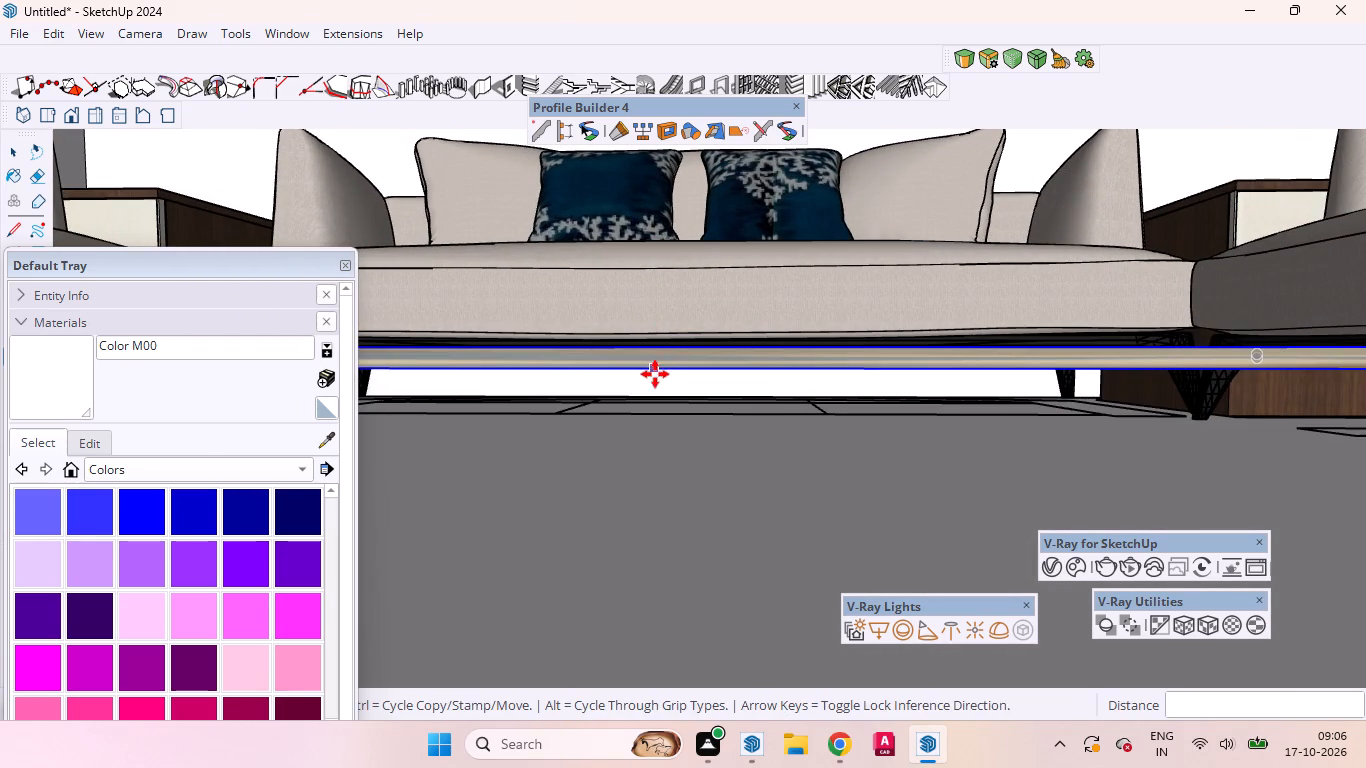
click(655, 374)
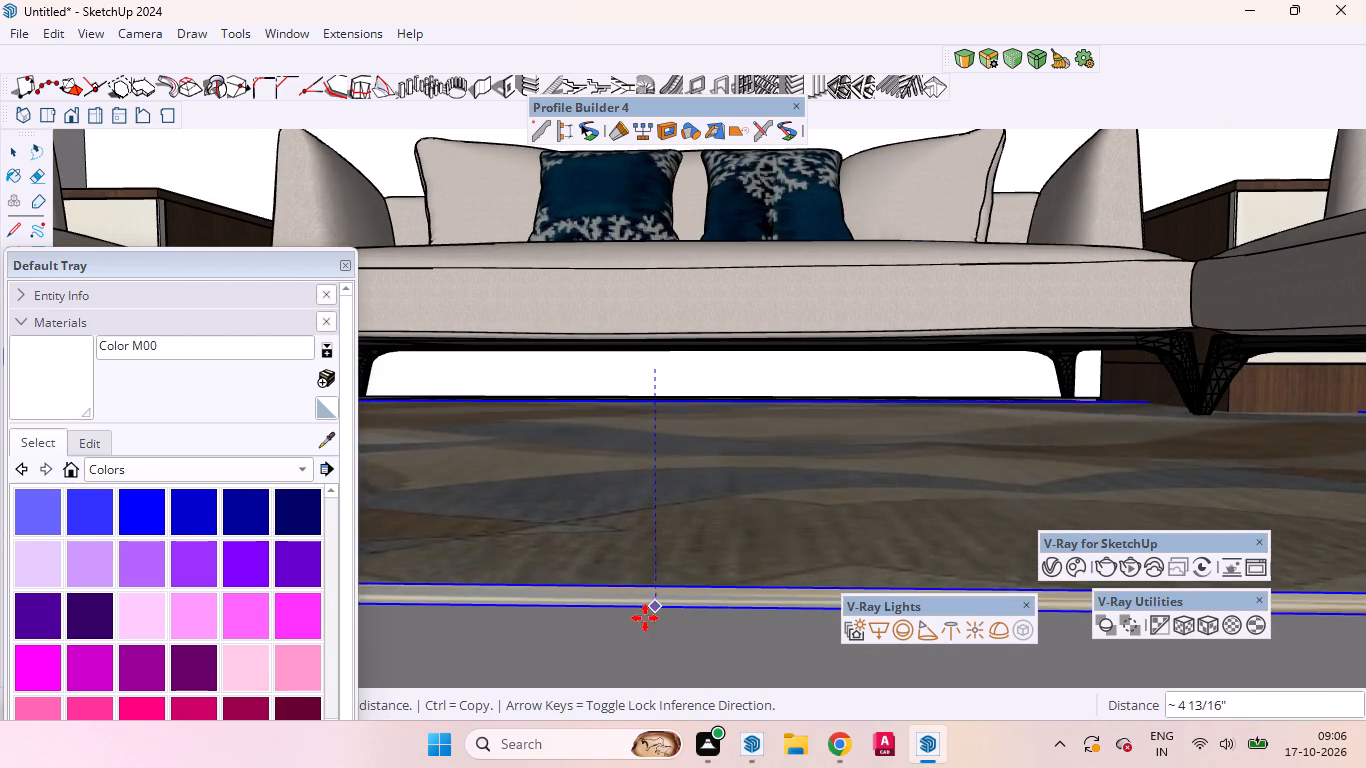
click(645, 612)
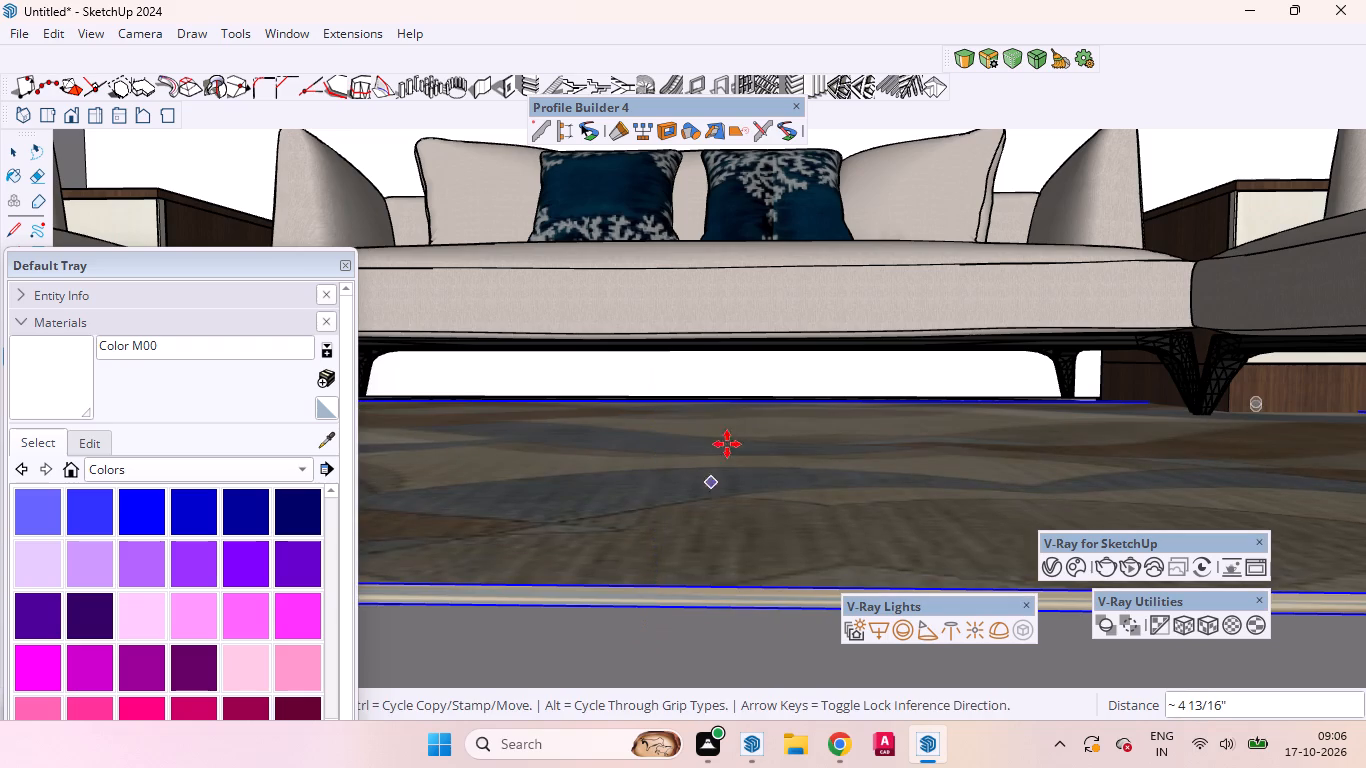
scroll(727, 444, down, 6)
middle_drag(725, 400, 765, 692)
scroll(766, 693, down, 20)
scroll(766, 693, down, 2)
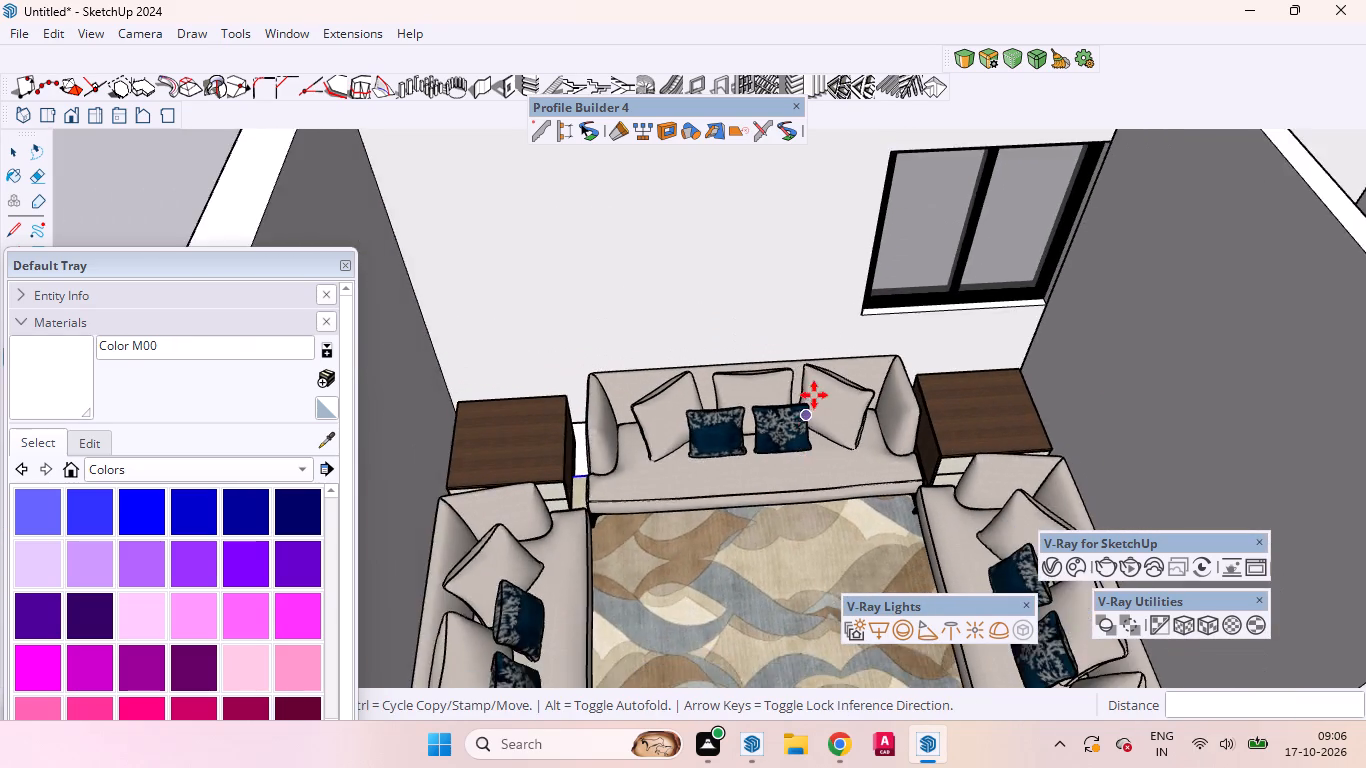
scroll(814, 395, down, 4)
scroll(793, 425, up, 6)
scroll(793, 425, down, 5)
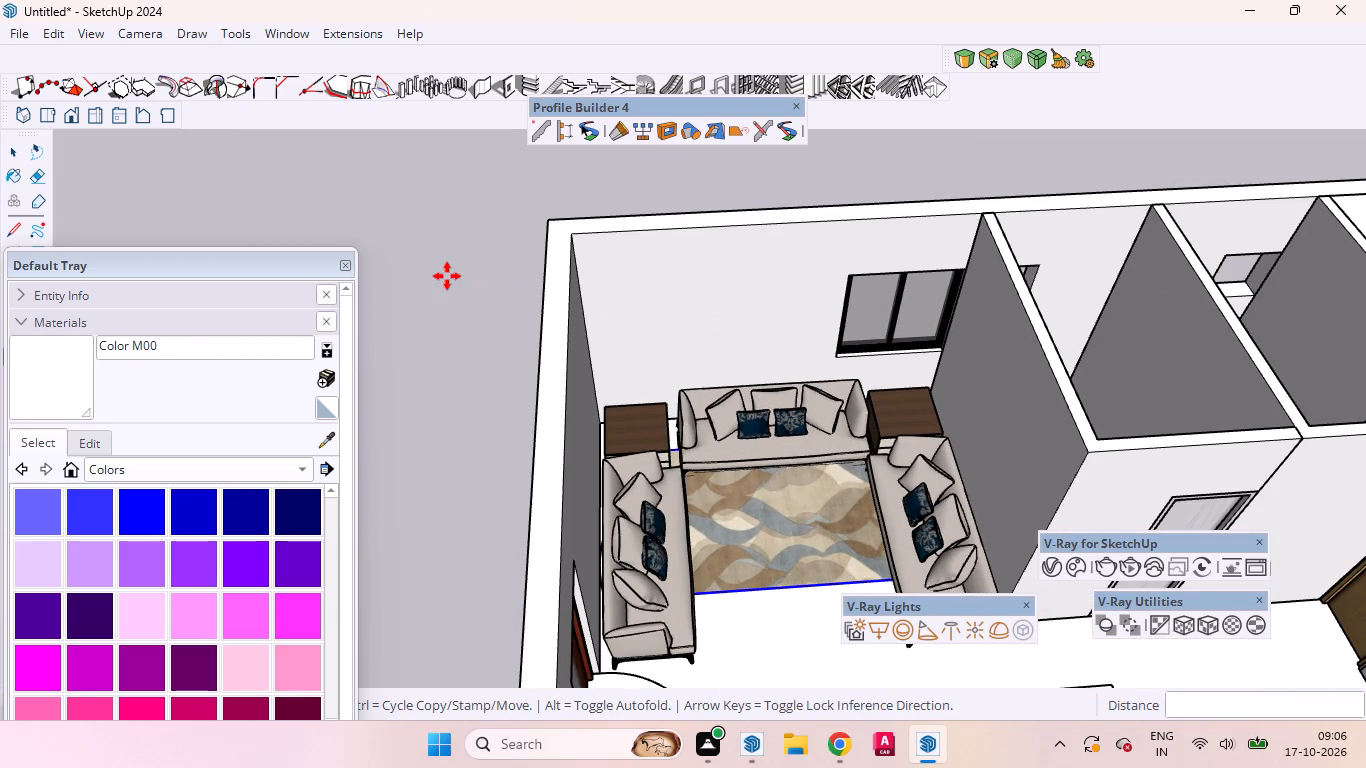
key(space)
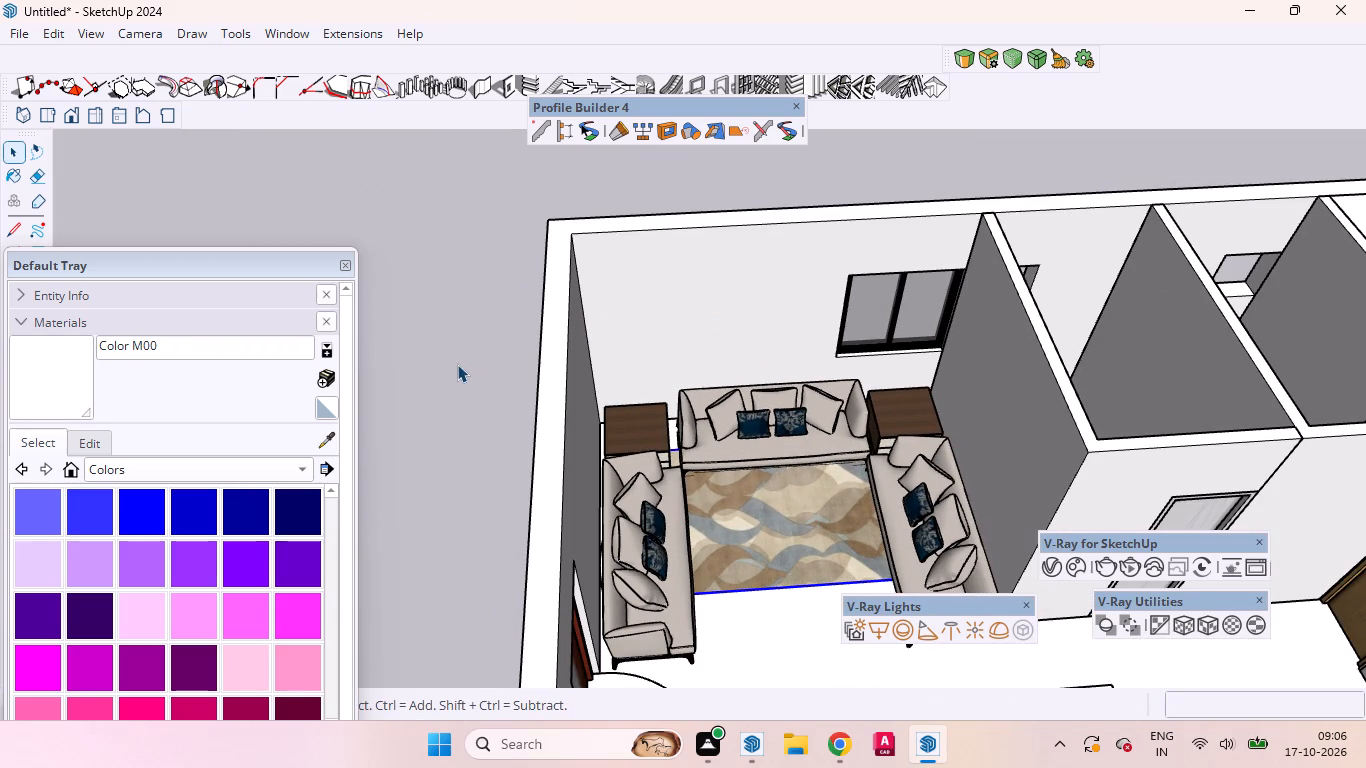
click(448, 364)
Shift the sofa beside the entrance door by about 1 5/16" and clear the selection.
scroll(563, 536, up, 3)
scroll(575, 553, down, 1)
scroll(578, 556, up, 1)
middle_drag(634, 640, 652, 601)
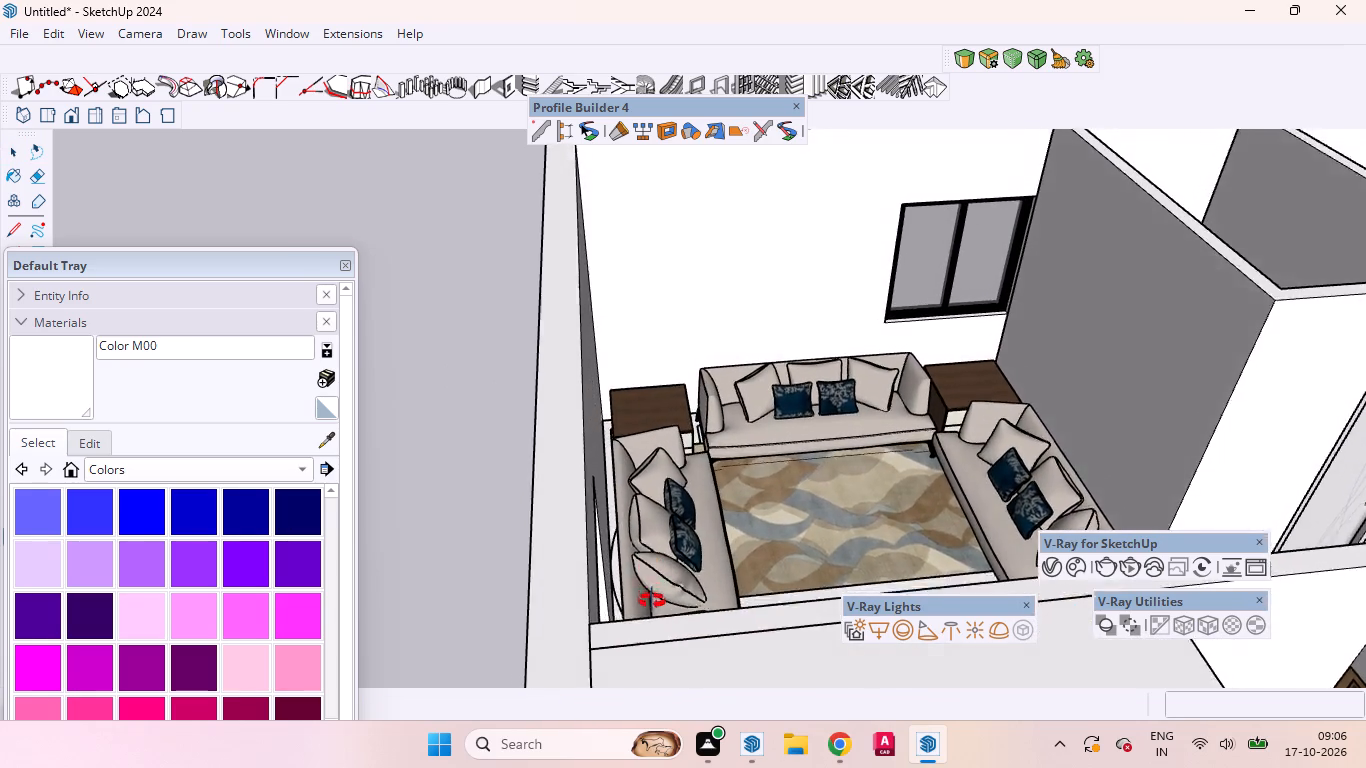
middle_drag(652, 601, 646, 619)
click(657, 590)
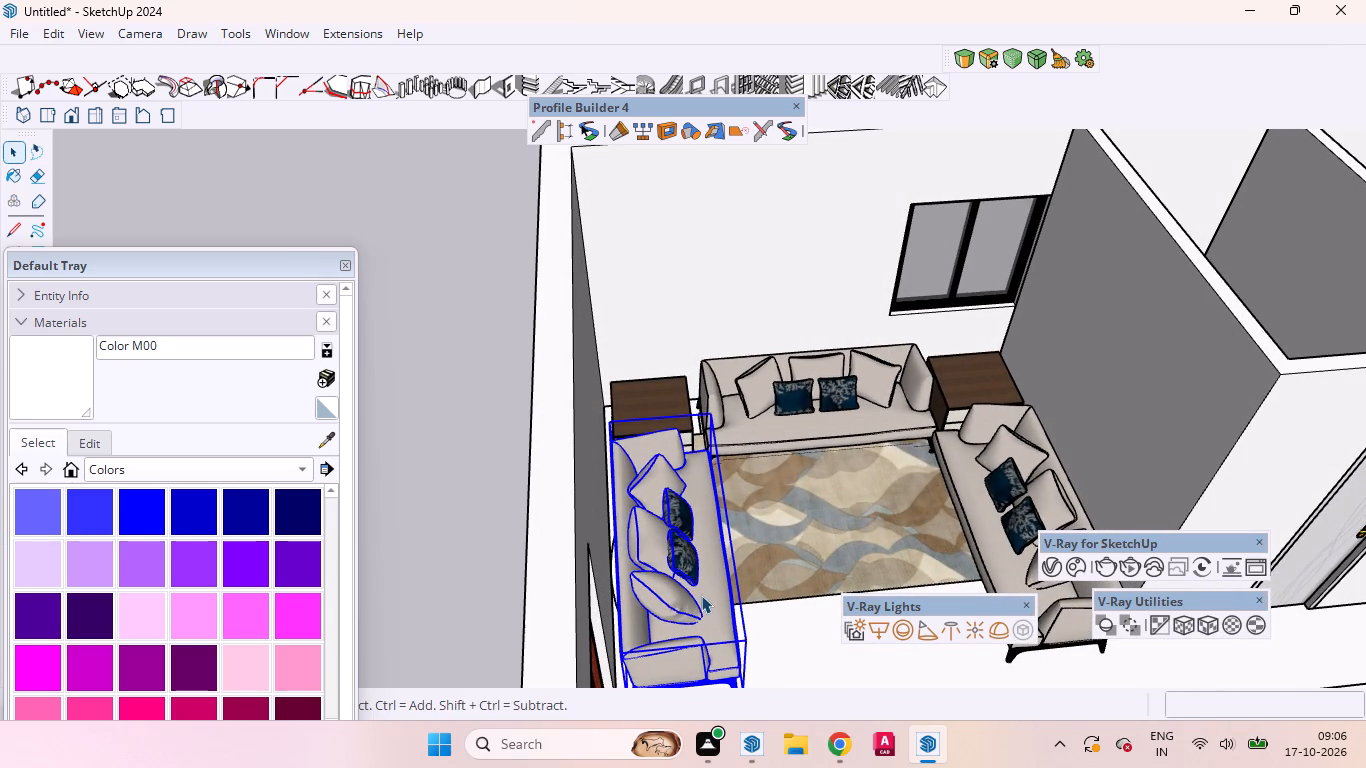
key(m)
click(703, 595)
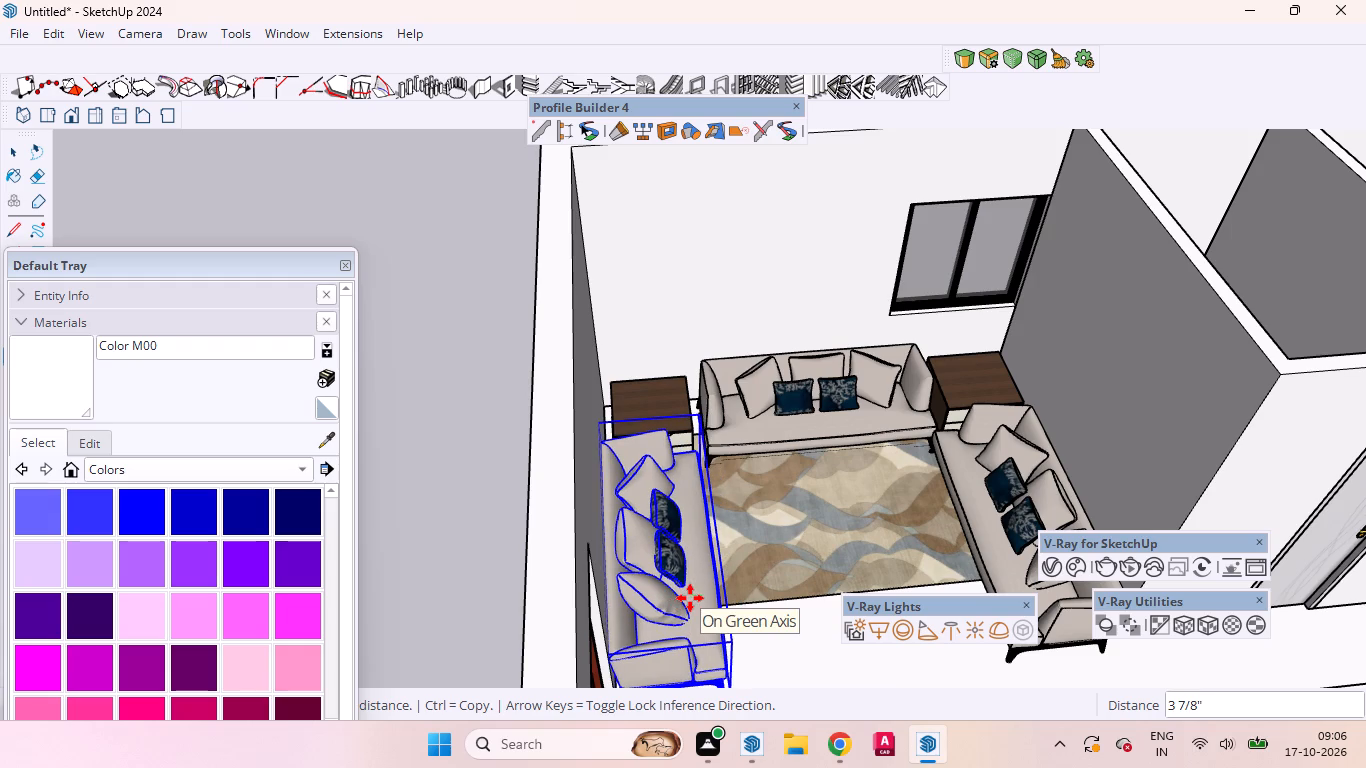
click(692, 600)
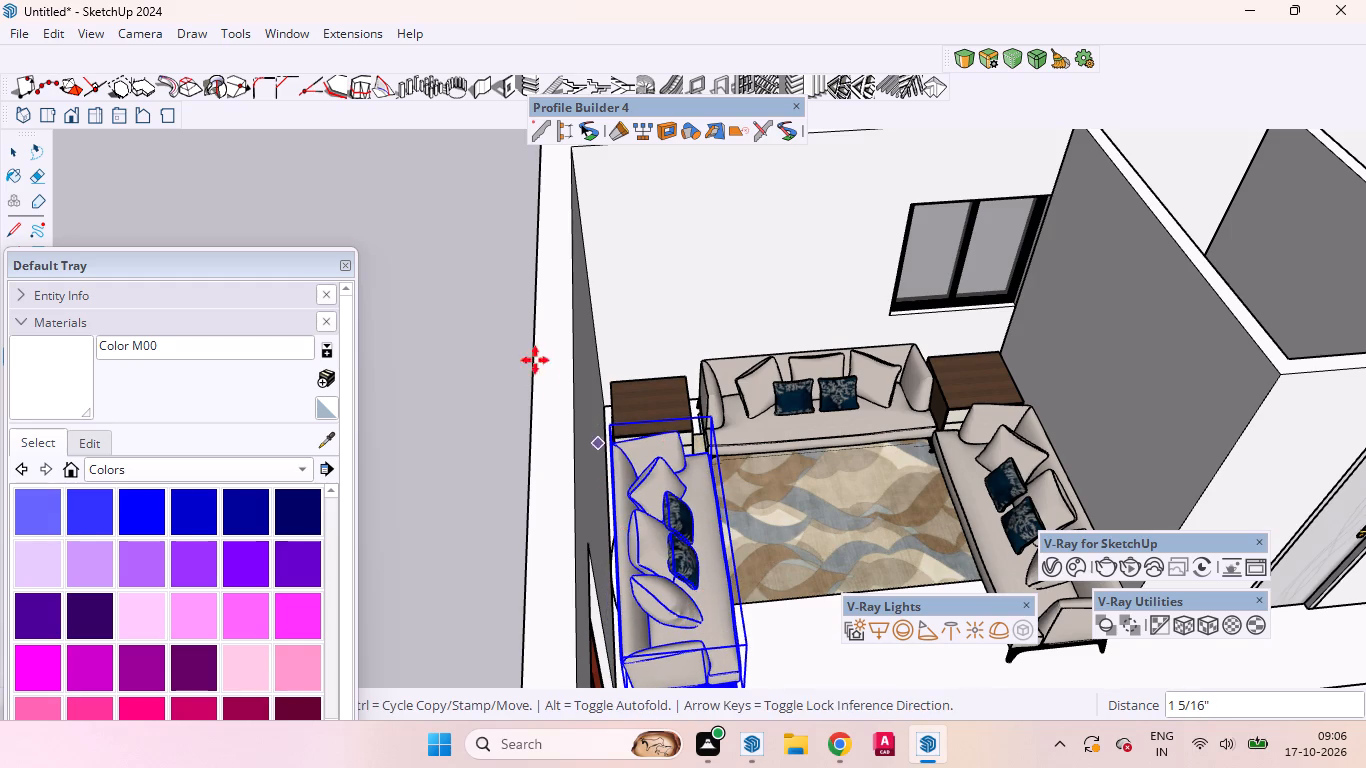
key(space)
click(479, 274)
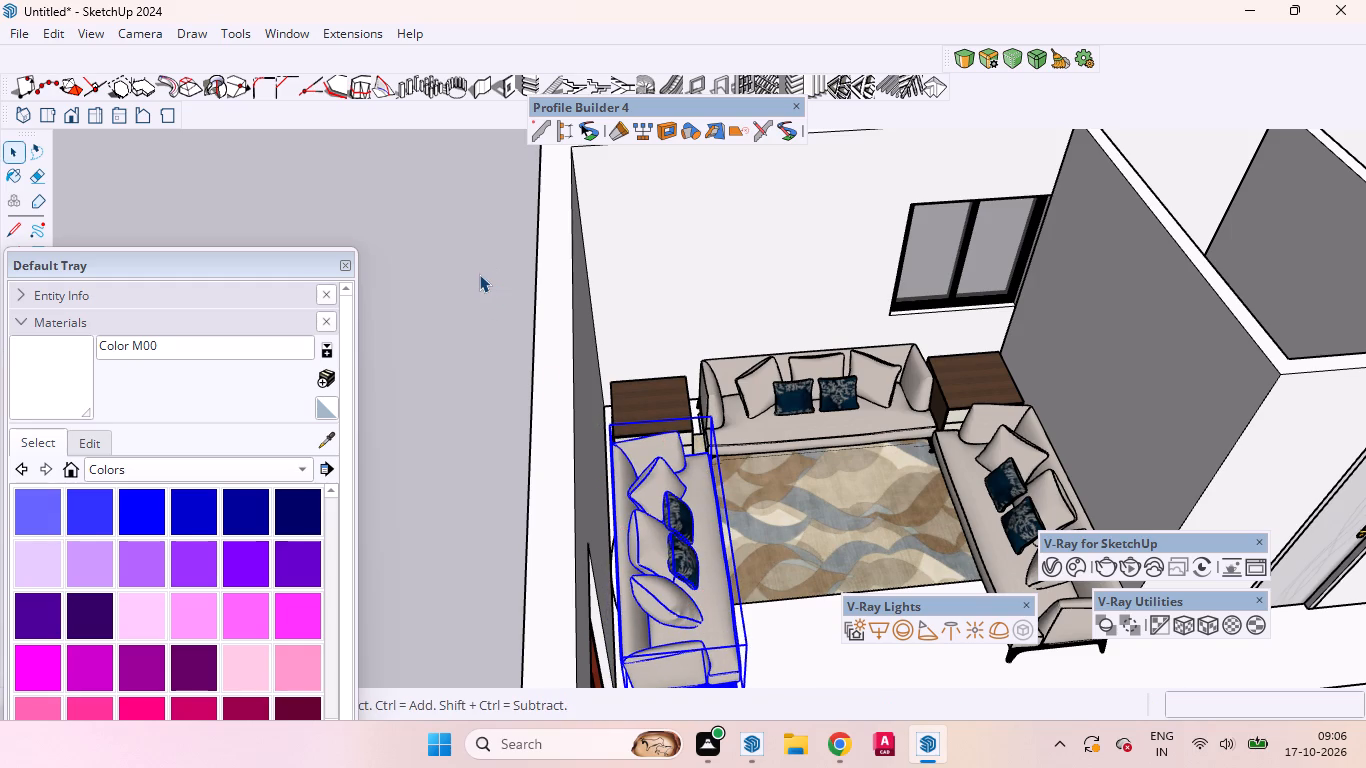
Copy the living room carpet about 19' along the red axis into the bedroom across the hall.
scroll(653, 295, down, 1)
scroll(656, 295, up, 1)
scroll(702, 321, down, 4)
middle_drag(909, 341, 1309, 593)
scroll(1309, 592, up, 1)
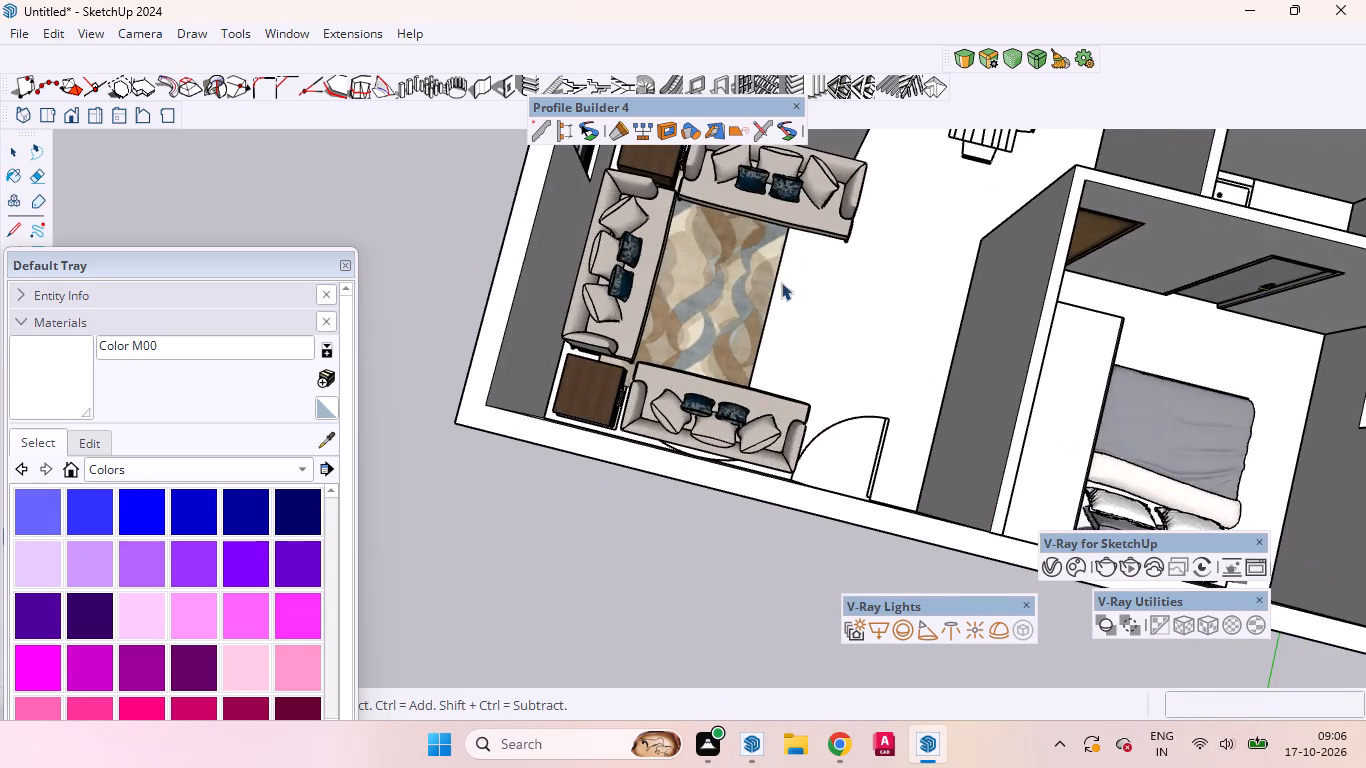
scroll(745, 255, up, 3)
scroll(745, 257, down, 3)
scroll(745, 257, up, 3)
middle_drag(746, 302, 844, 239)
scroll(730, 266, up, 1)
scroll(730, 266, down, 12)
scroll(692, 339, up, 1)
scroll(692, 340, down, 2)
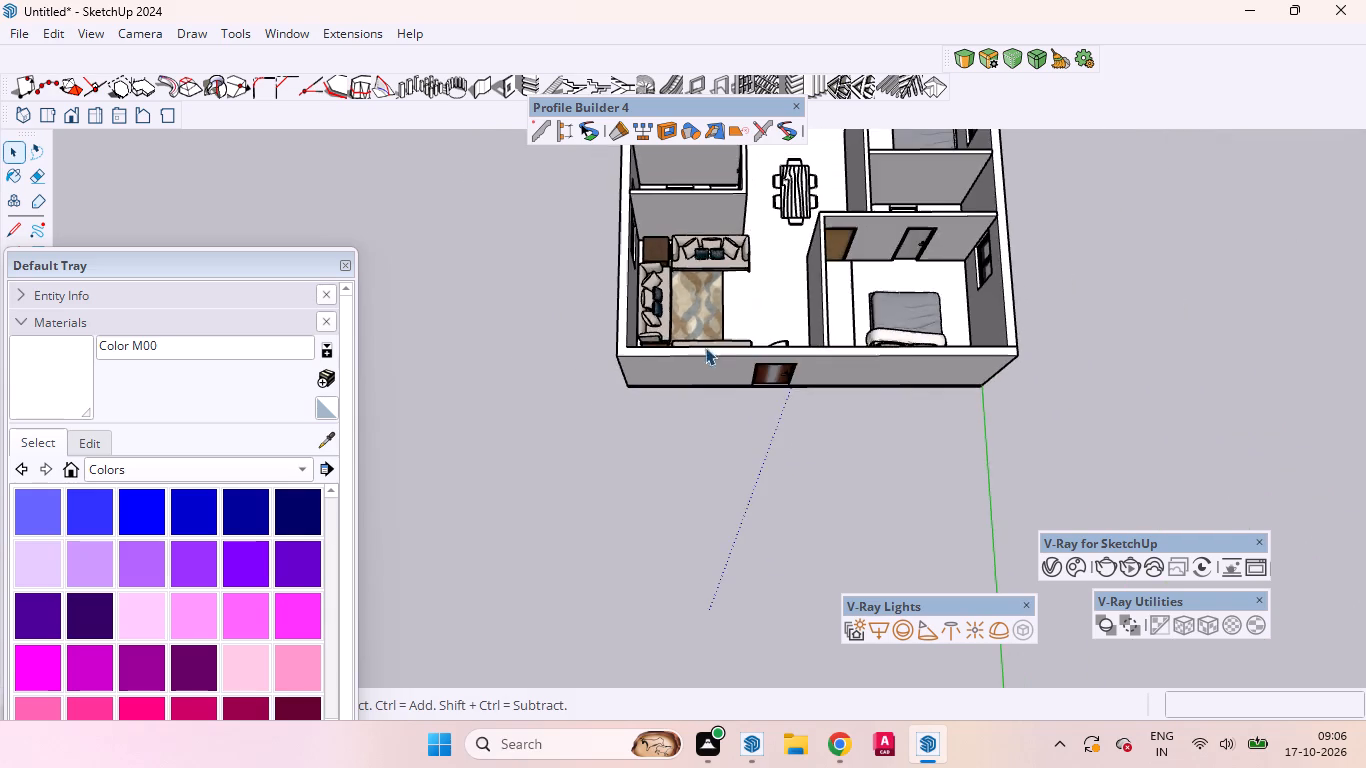
middle_drag(688, 368, 1176, 295)
scroll(690, 368, up, 1)
scroll(822, 351, down, 8)
scroll(578, 345, up, 5)
middle_drag(585, 345, 642, 355)
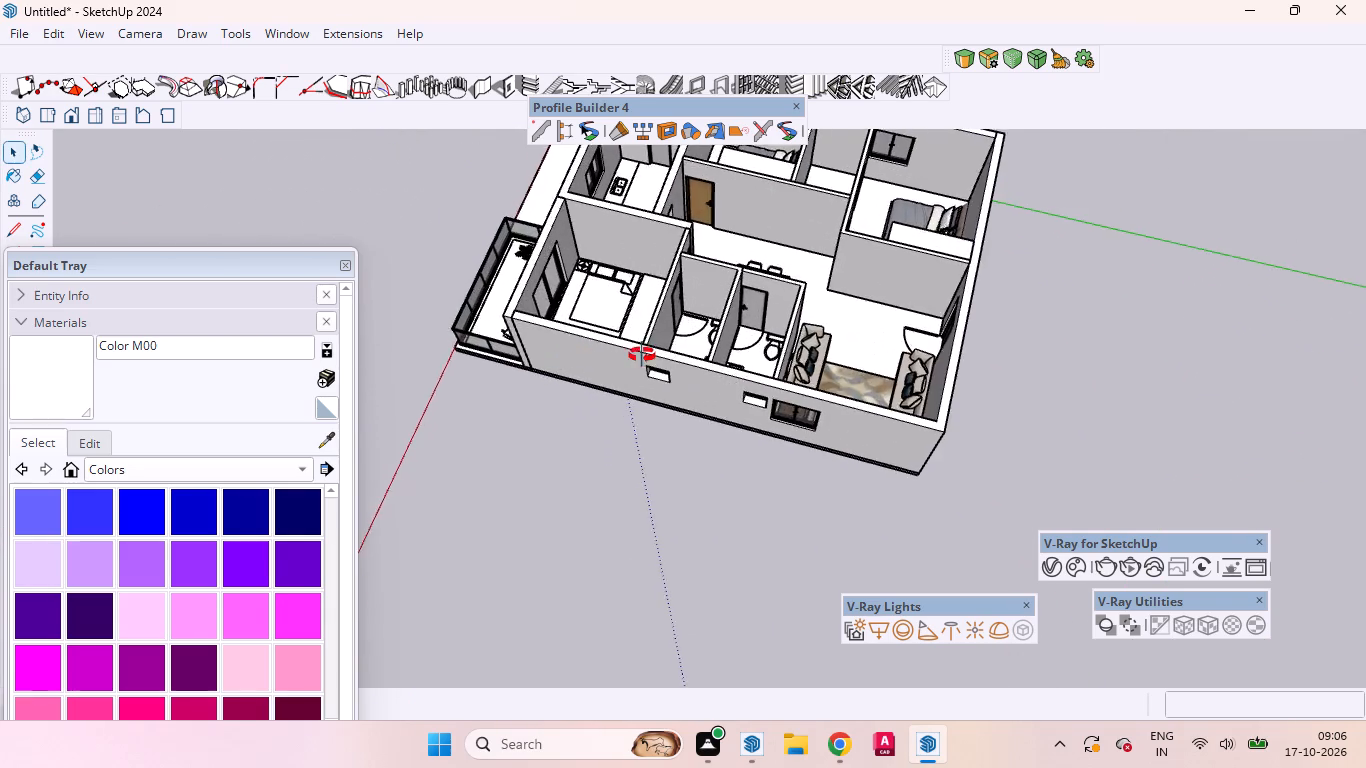
middle_drag(642, 355, 1237, 395)
scroll(1273, 373, up, 1)
scroll(1273, 371, down, 6)
scroll(834, 297, up, 7)
scroll(837, 299, down, 1)
scroll(839, 299, up, 9)
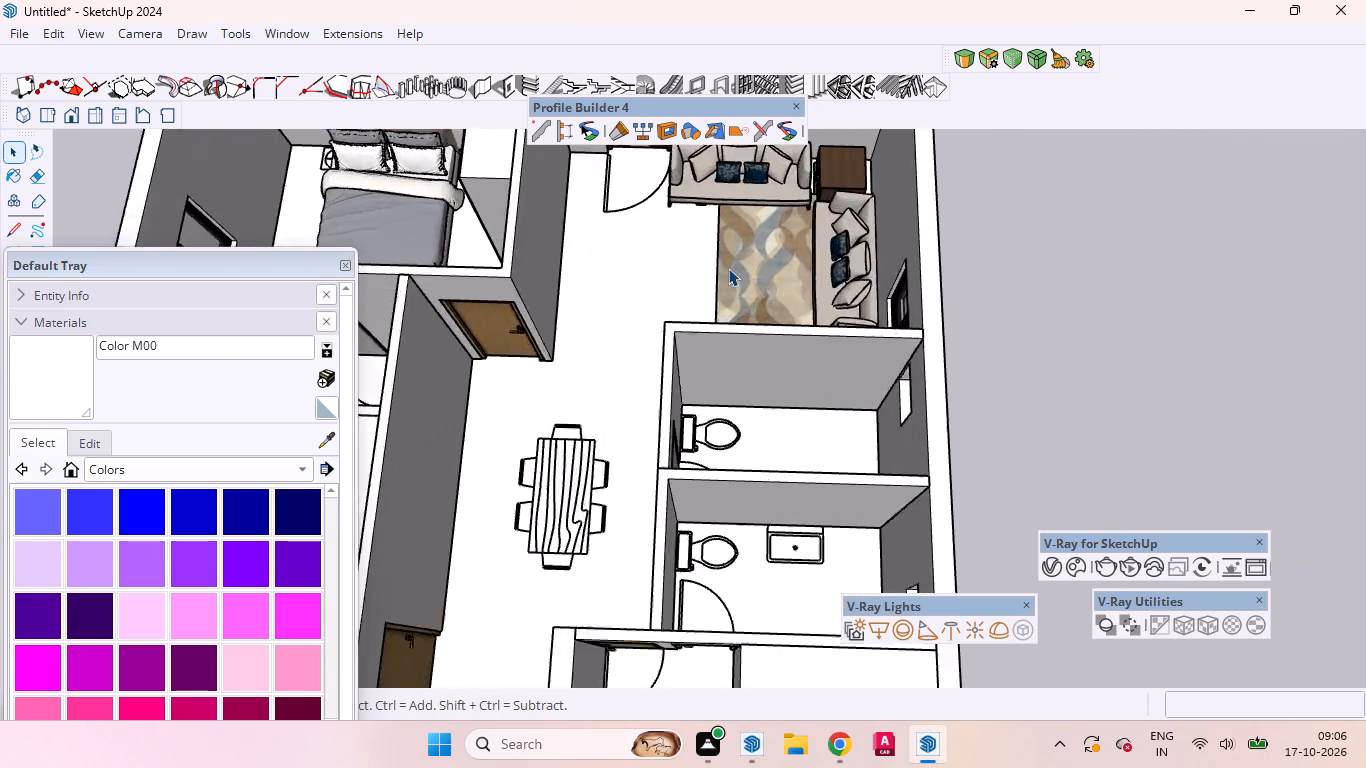
scroll(728, 268, up, 3)
click(768, 277)
key(m)
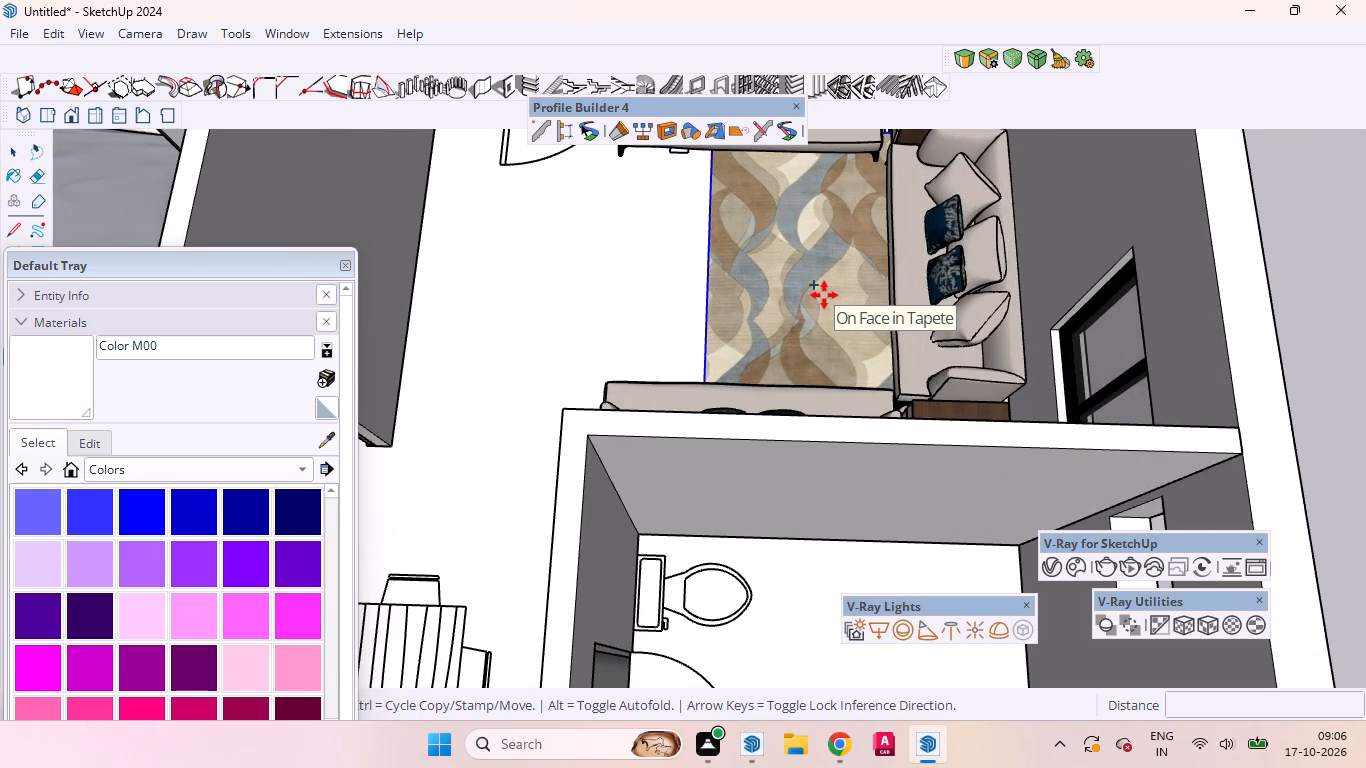
click(805, 298)
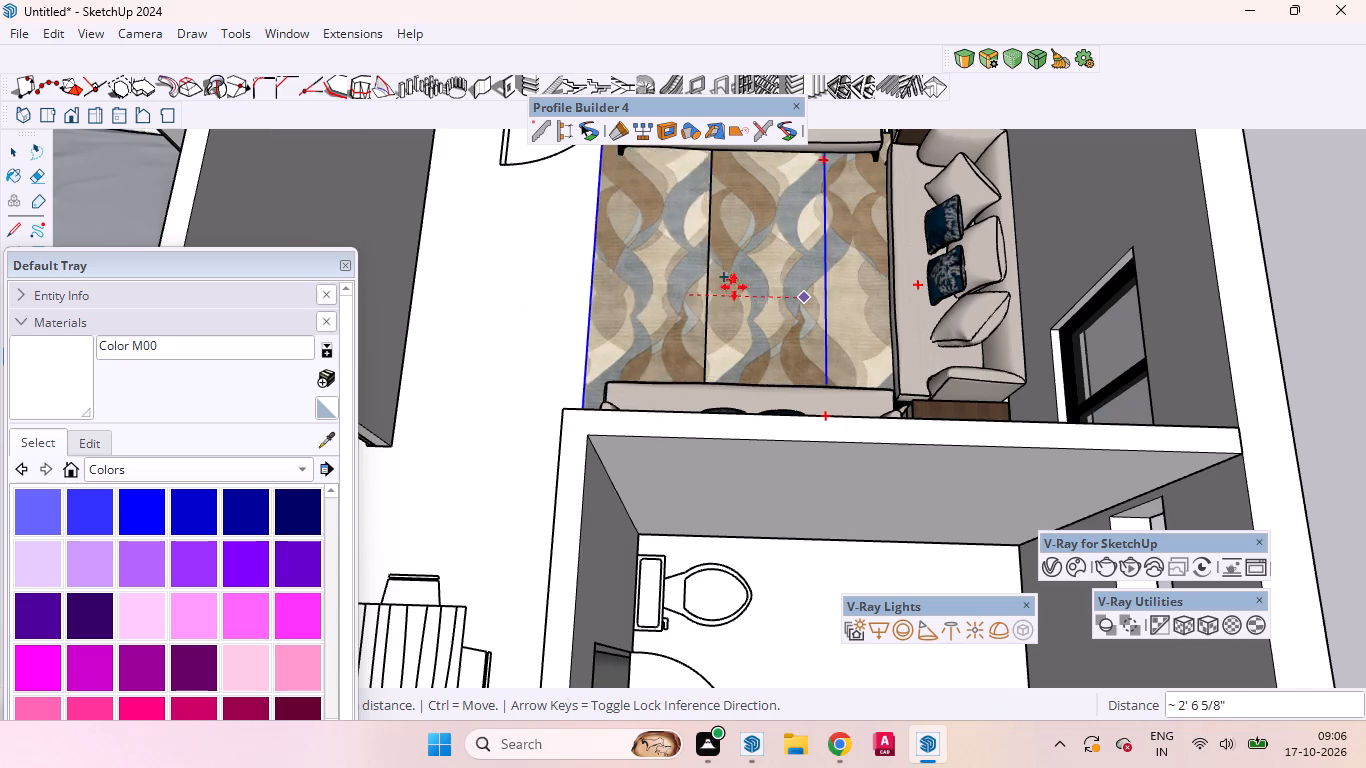
scroll(828, 286, down, 3)
scroll(860, 277, up, 1)
scroll(868, 275, down, 5)
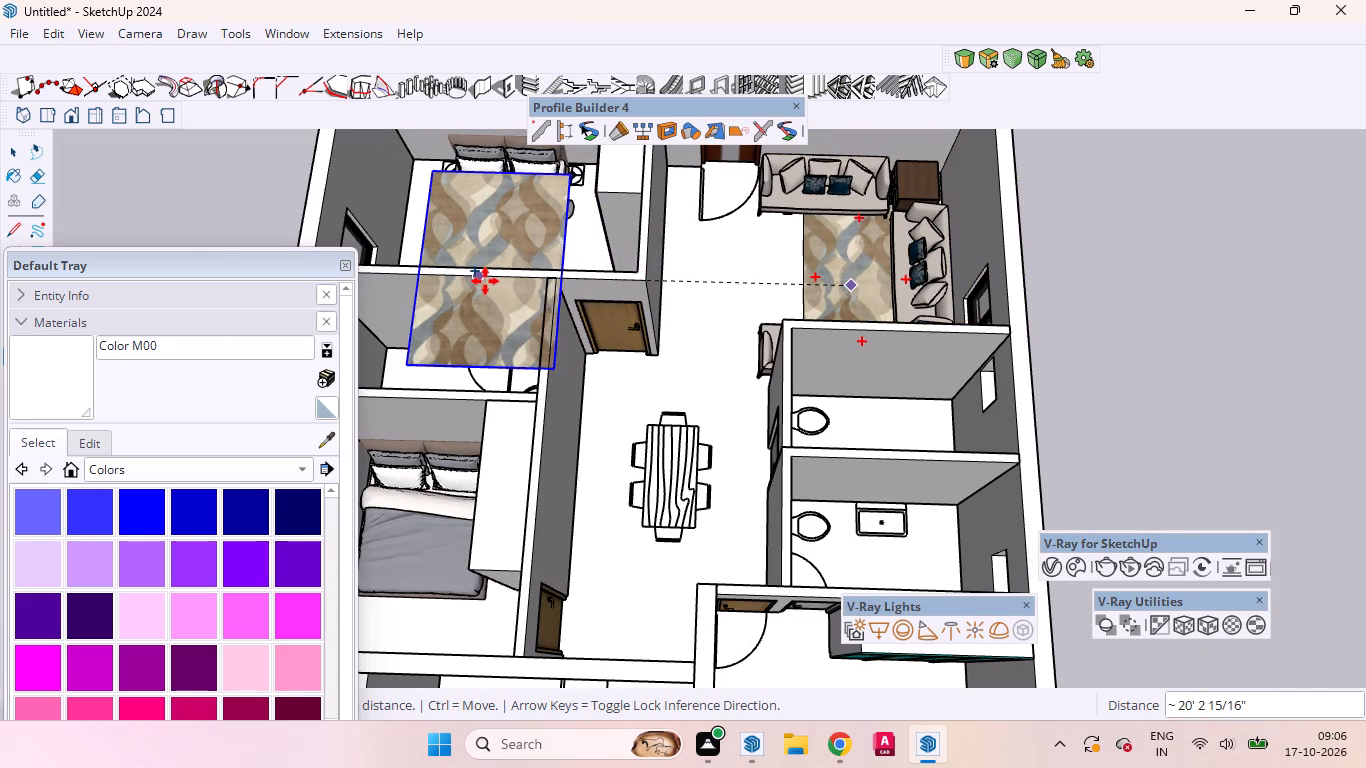
key(Right)
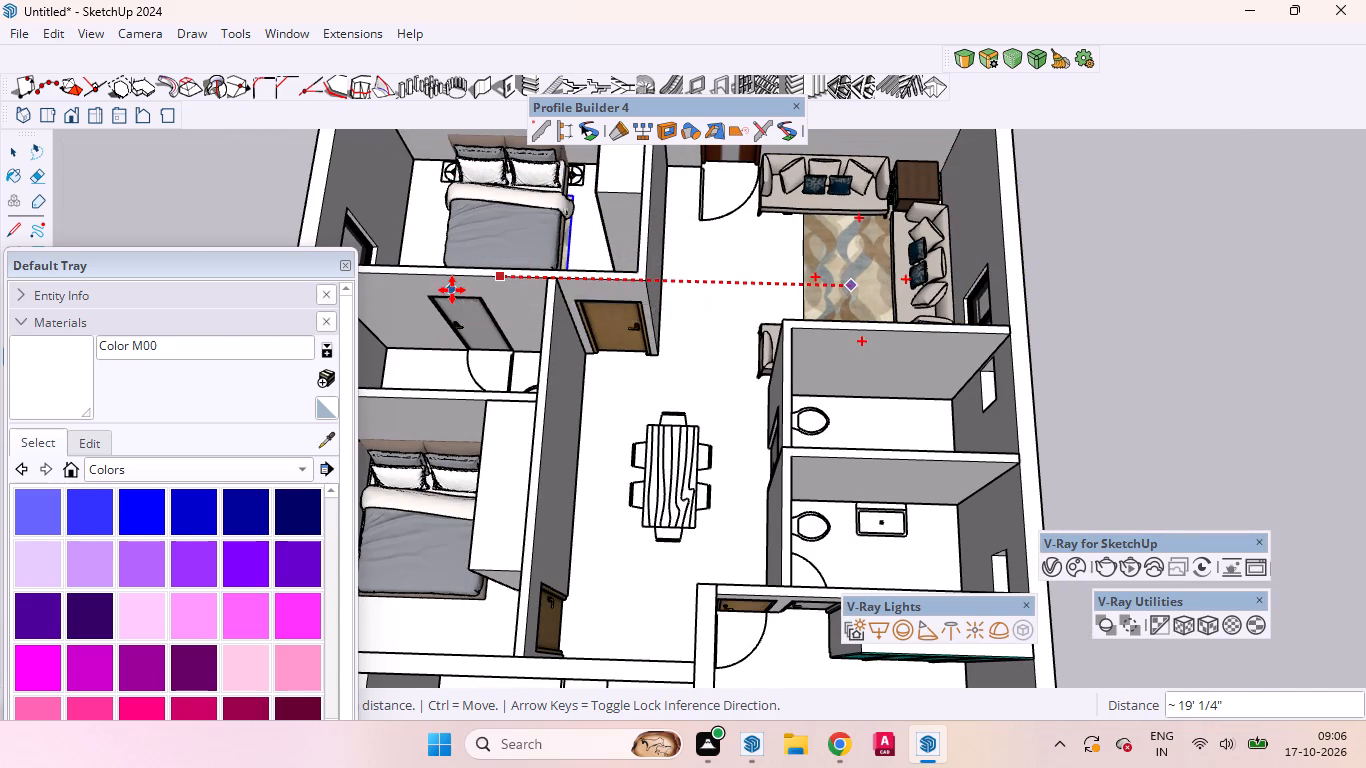
click(452, 290)
Rotate the copied carpet 90 degrees on the floor plane.
key(q)
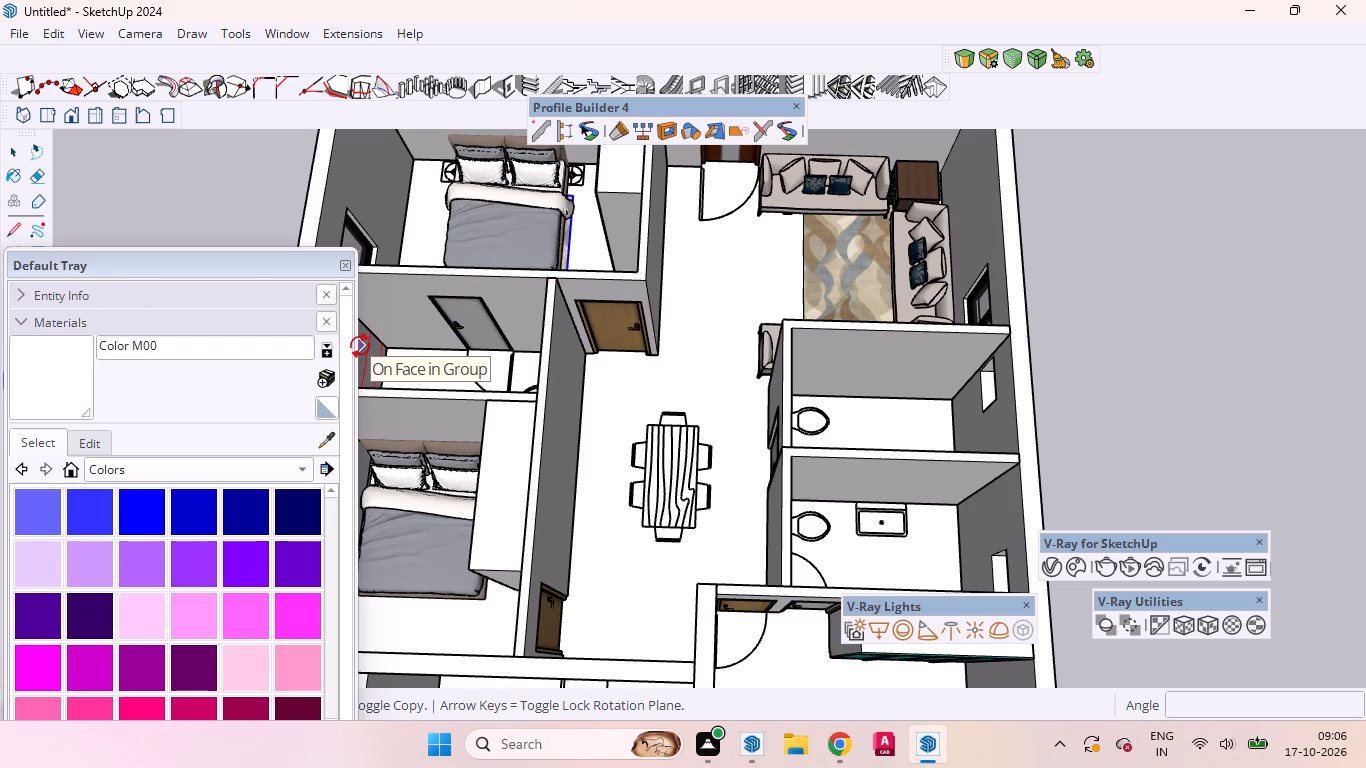
click(775, 293)
click(689, 298)
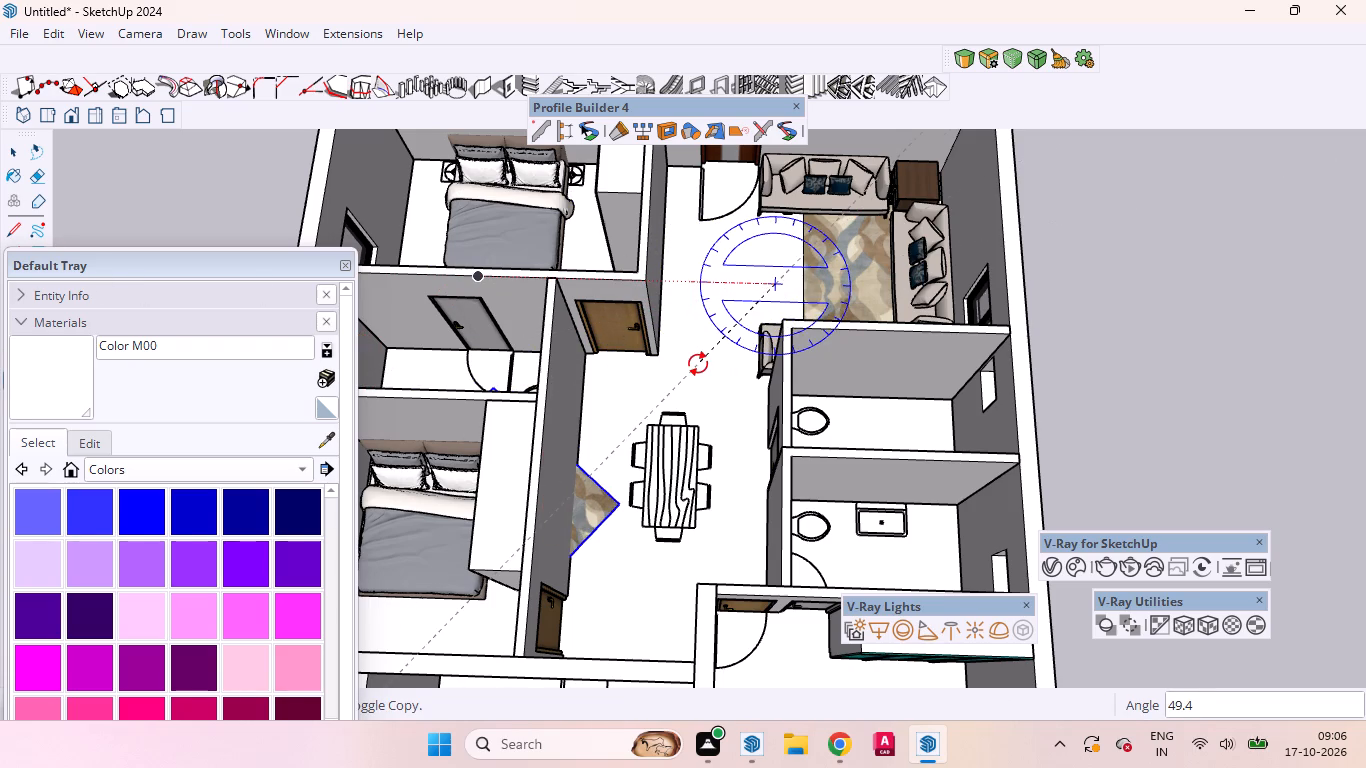
text(90)
key(Return)
key(space)
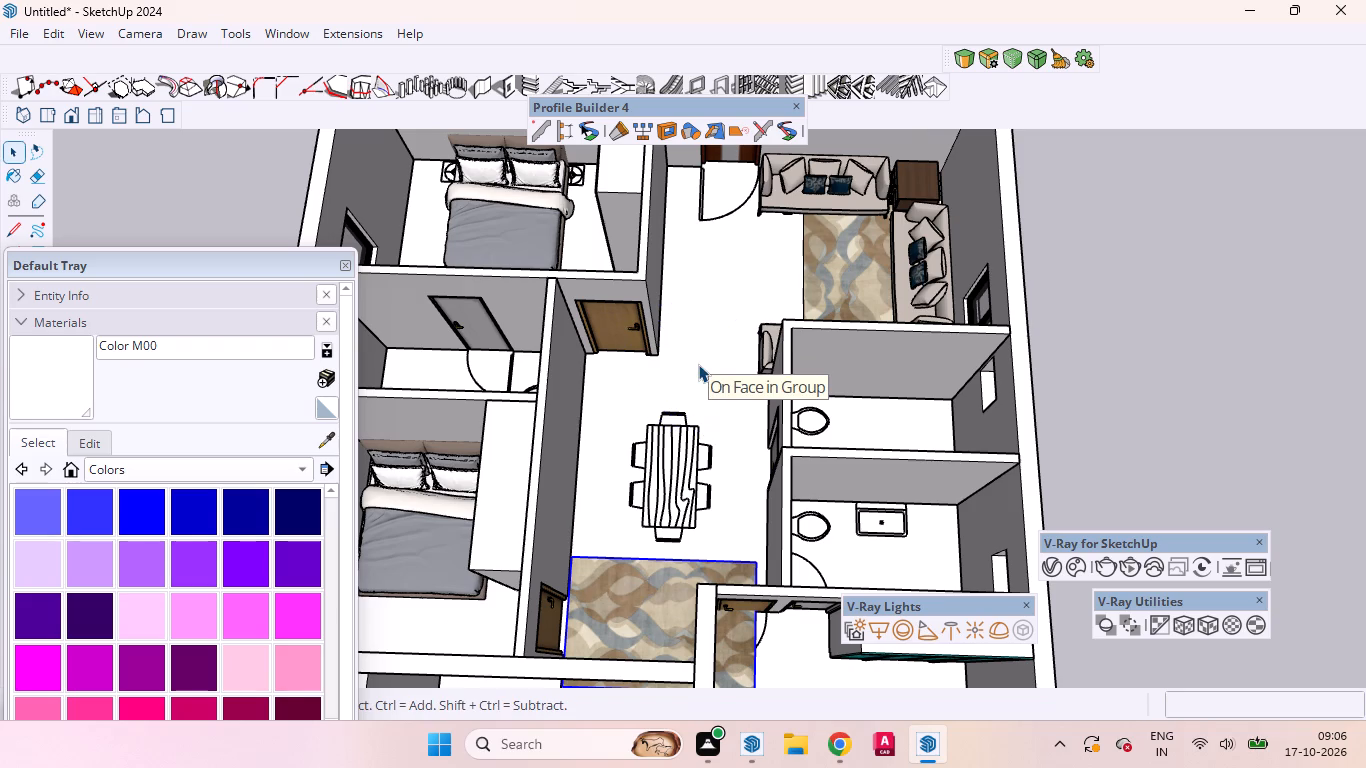
Move the rotated carpet under the upper bedroom's bed, including about 9' 4" along red and 1' 9" along green, and deselect it.
key(m)
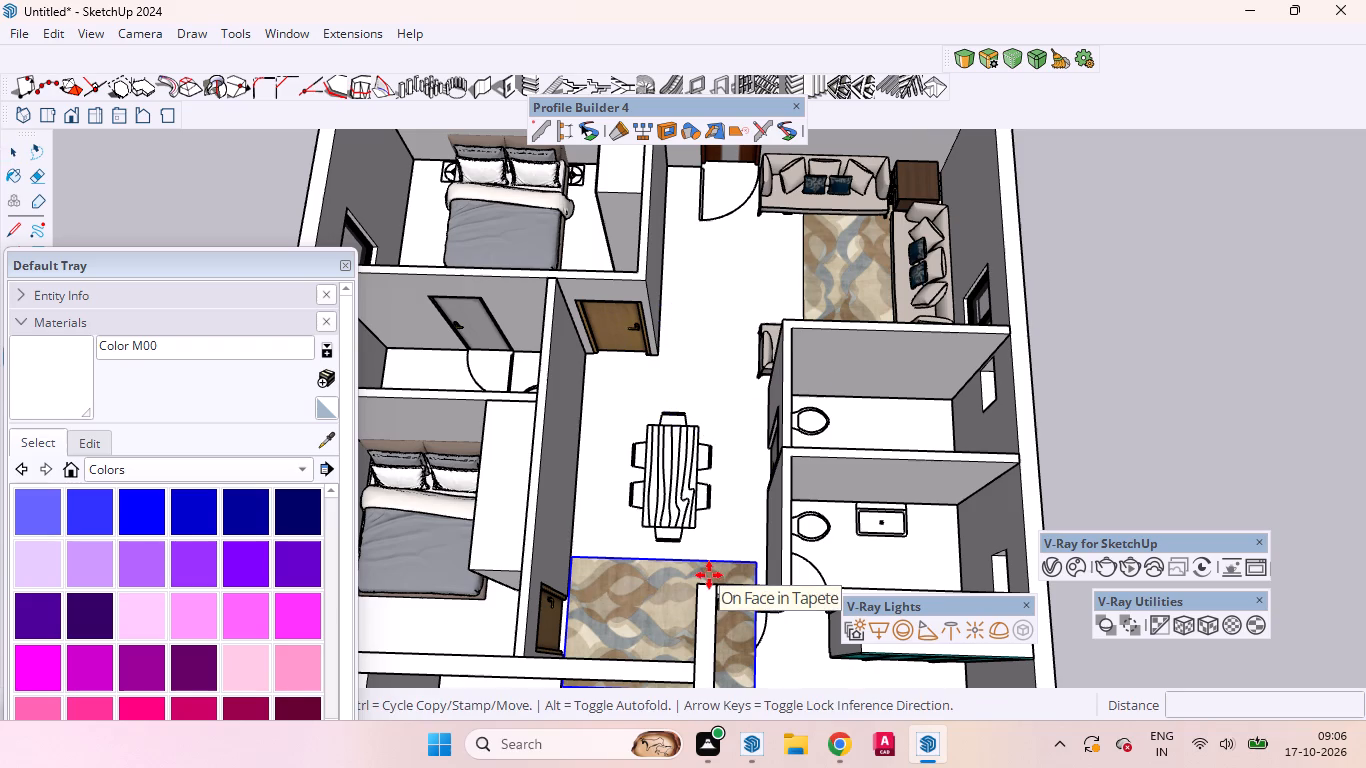
click(662, 586)
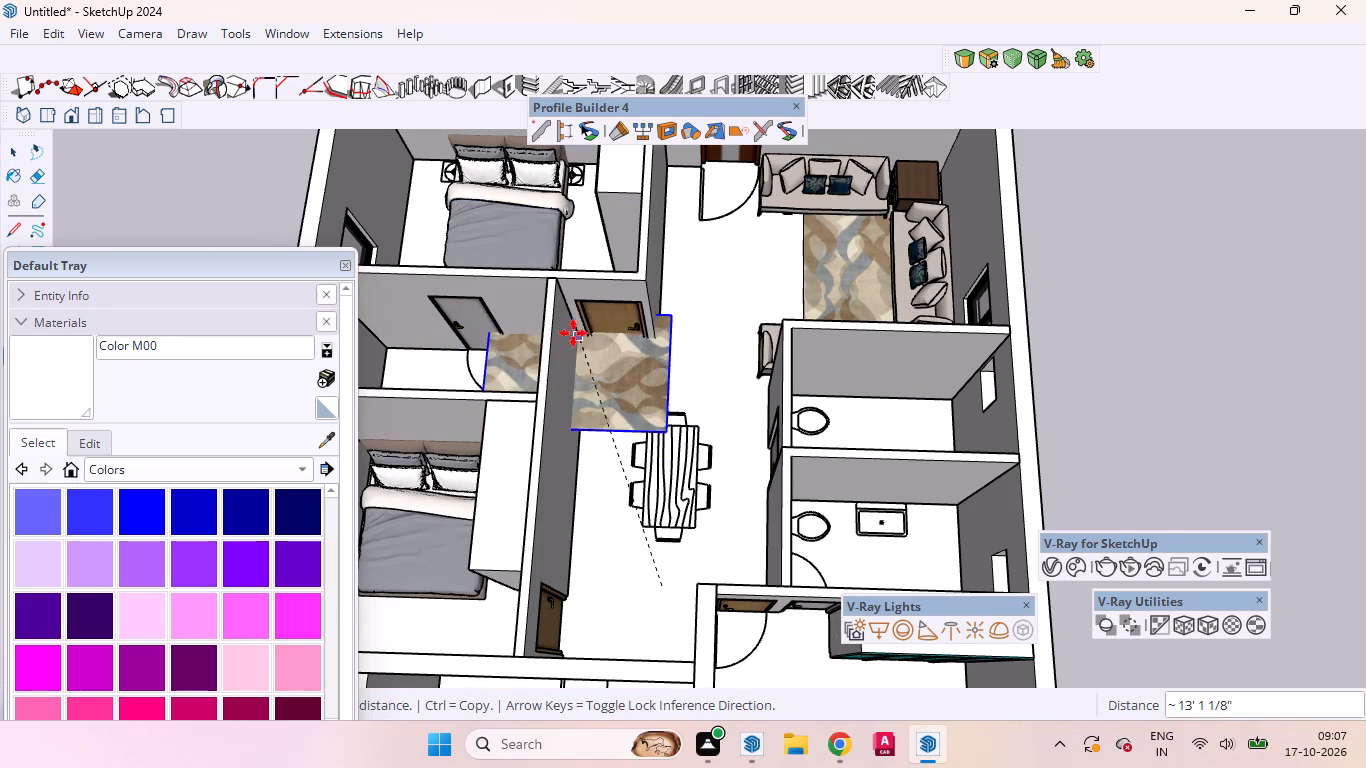
click(682, 279)
click(588, 257)
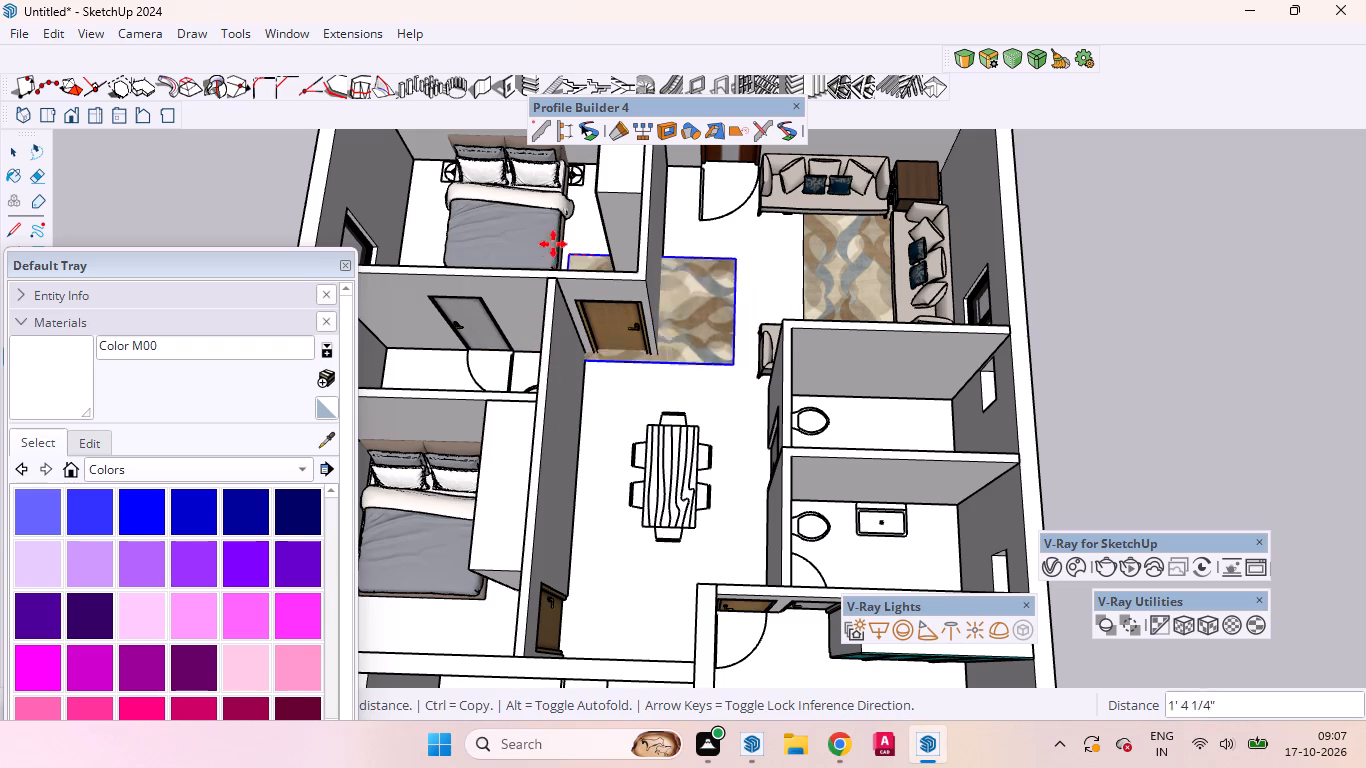
click(423, 242)
click(419, 255)
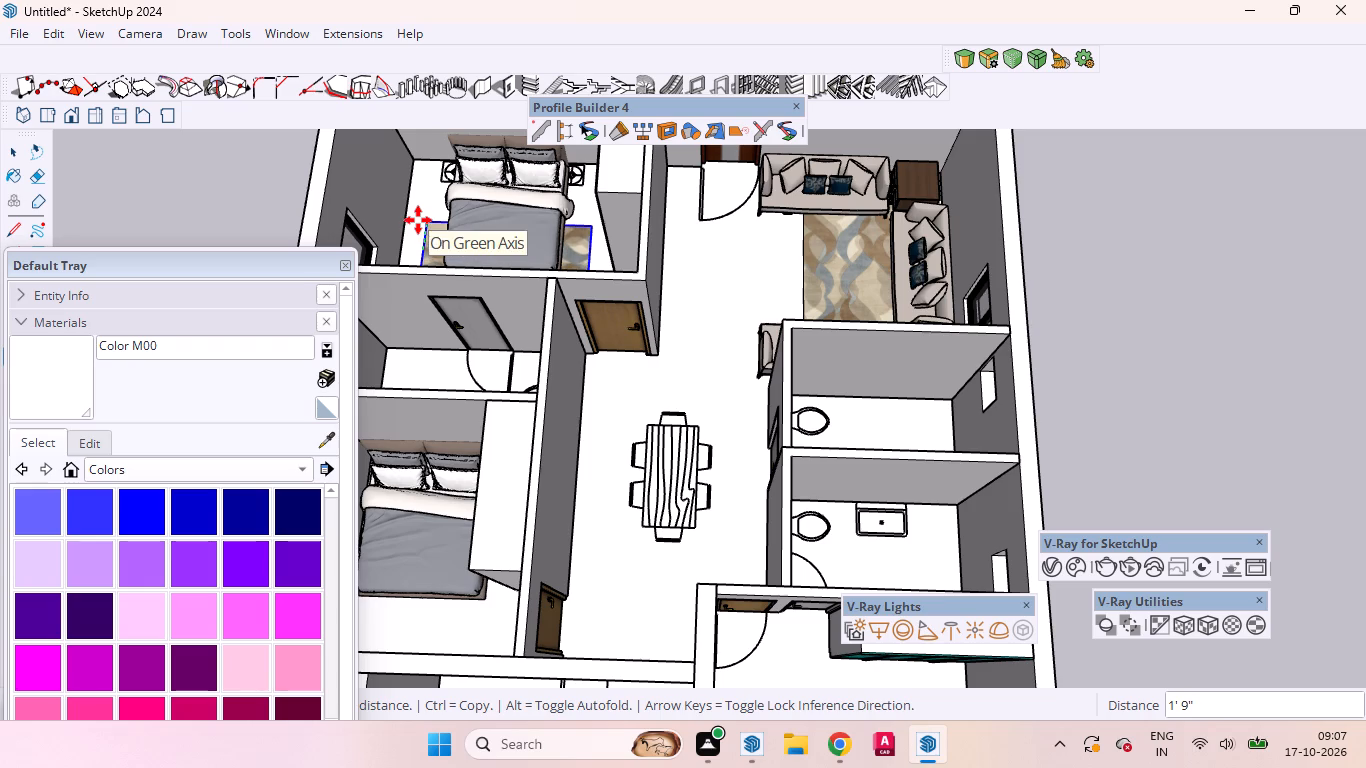
click(418, 220)
key(space)
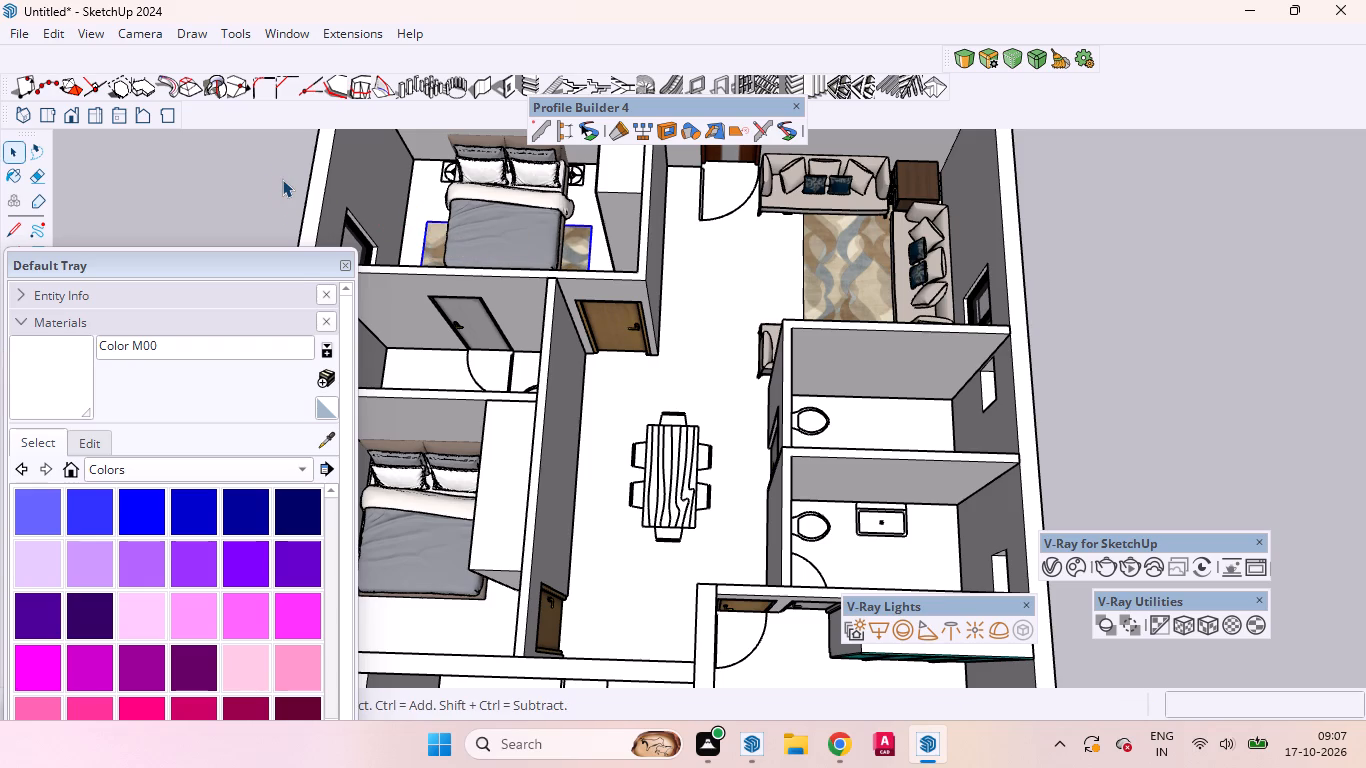
click(285, 173)
Shift the carpet under the first bedroom's bed about 1' 4 3/16" along the green axis toward the headboard.
scroll(601, 318, down, 5)
middle_drag(605, 380, 802, 475)
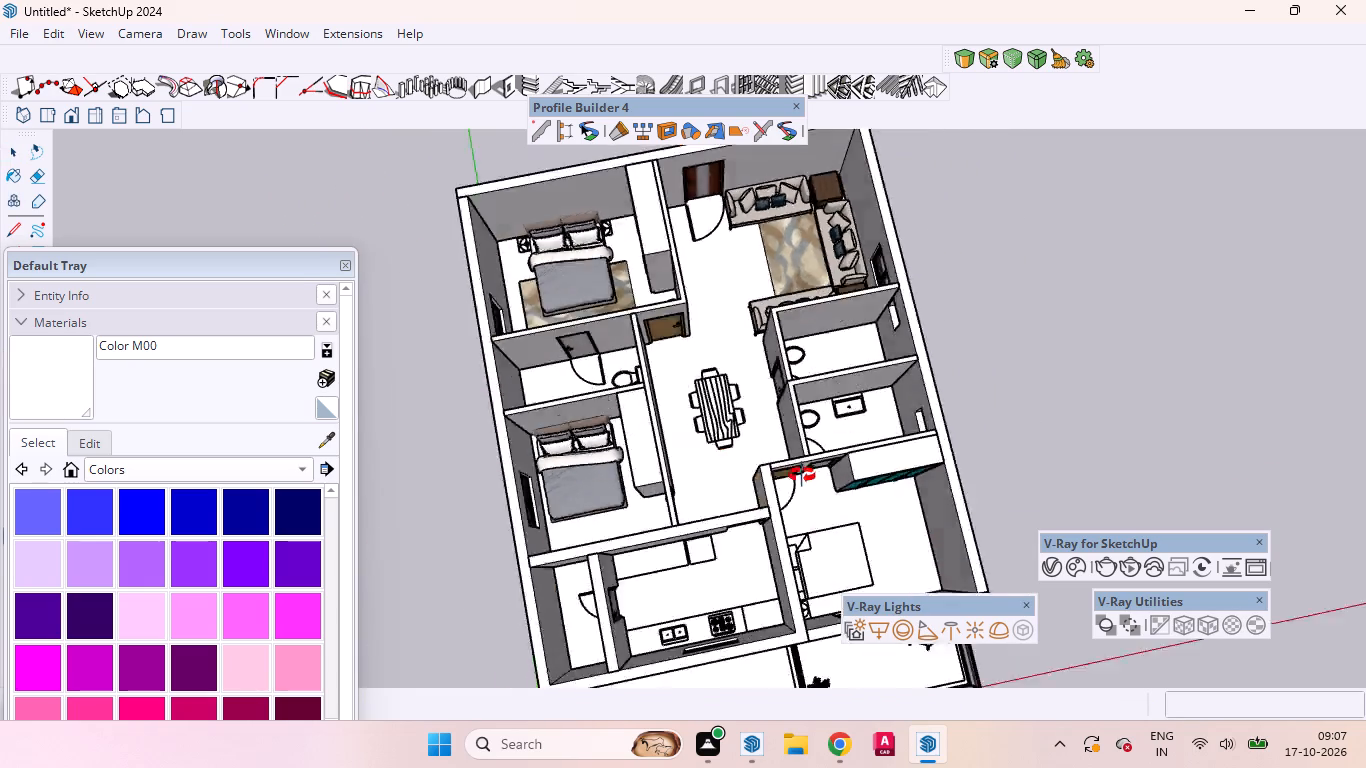
middle_drag(802, 475, 1042, 477)
scroll(1033, 473, up, 1)
scroll(639, 395, up, 1)
scroll(638, 394, down, 1)
scroll(637, 394, up, 3)
scroll(1059, 346, down, 6)
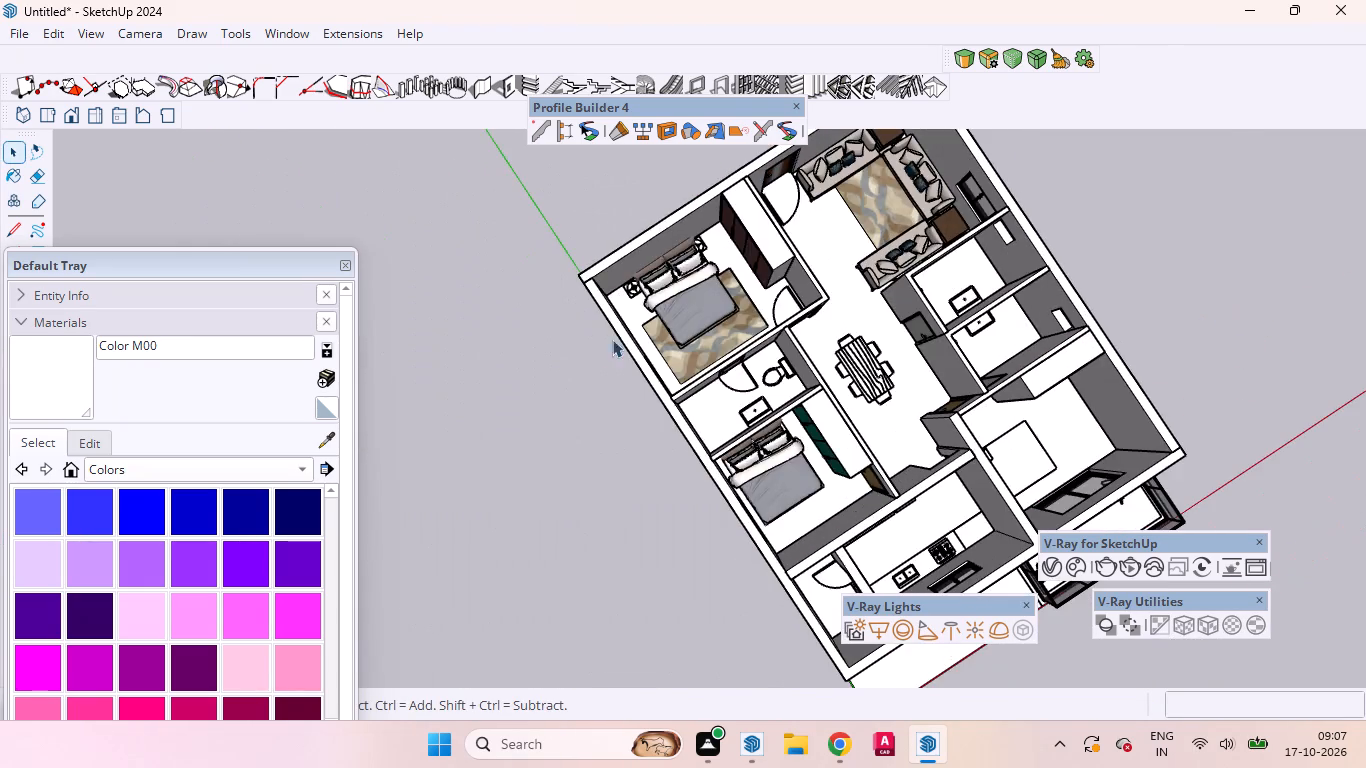
scroll(608, 339, up, 5)
scroll(595, 342, down, 1)
scroll(593, 342, up, 5)
scroll(773, 379, down, 3)
scroll(773, 379, up, 4)
scroll(774, 379, down, 1)
scroll(774, 379, up, 1)
scroll(774, 379, down, 1)
click(780, 352)
key(m)
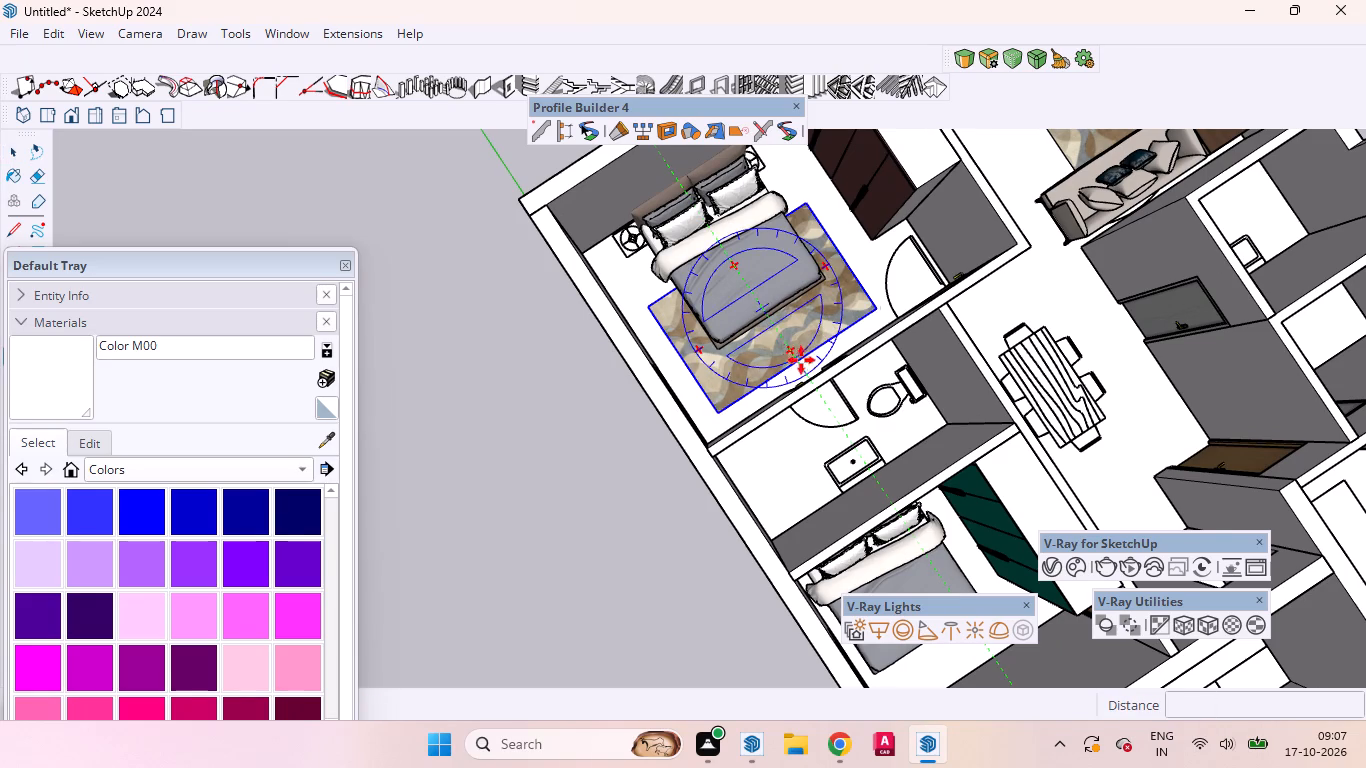
click(776, 361)
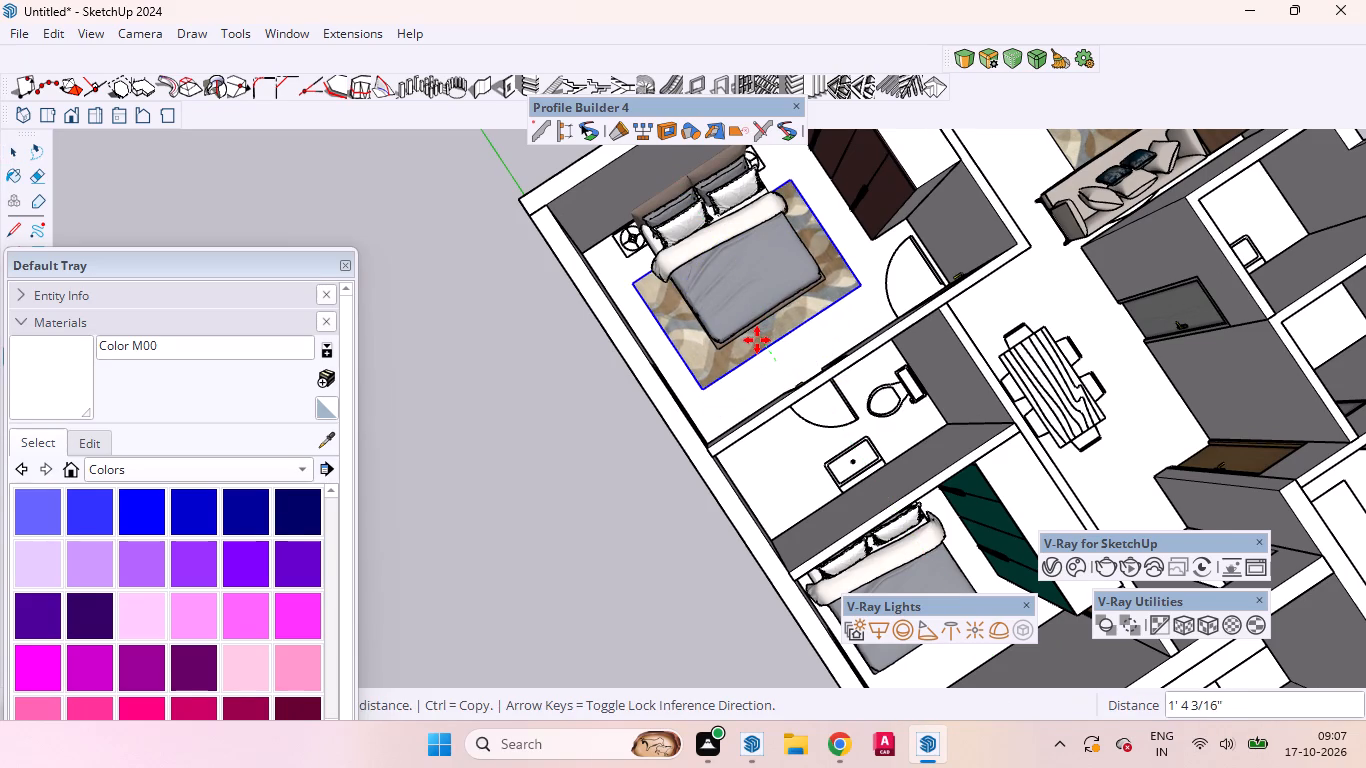
click(757, 340)
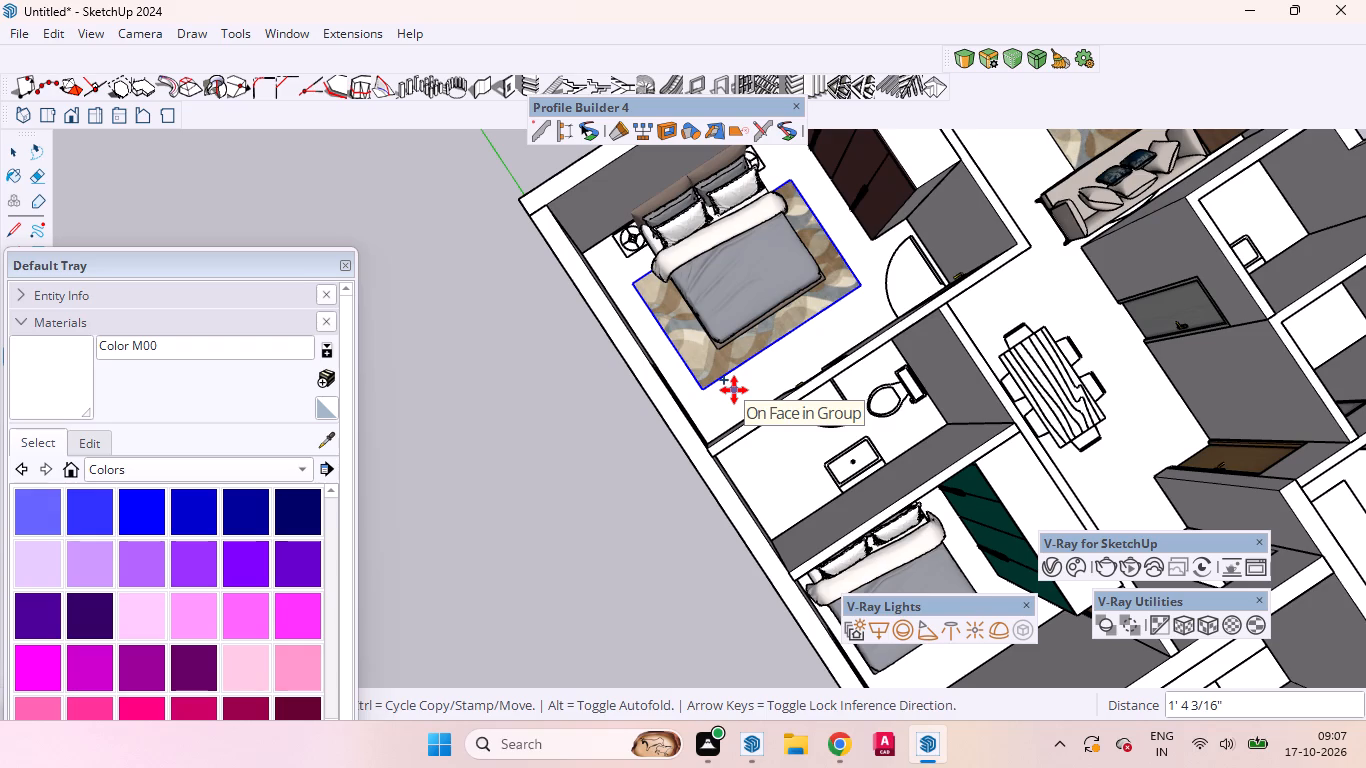
Copy the bedroom carpet about 17' 5 5/8" along the green axis, under the bed in the bedroom with the dark green wardrobe.
click(734, 390)
scroll(770, 514, down, 11)
scroll(877, 599, up, 5)
scroll(867, 598, down, 1)
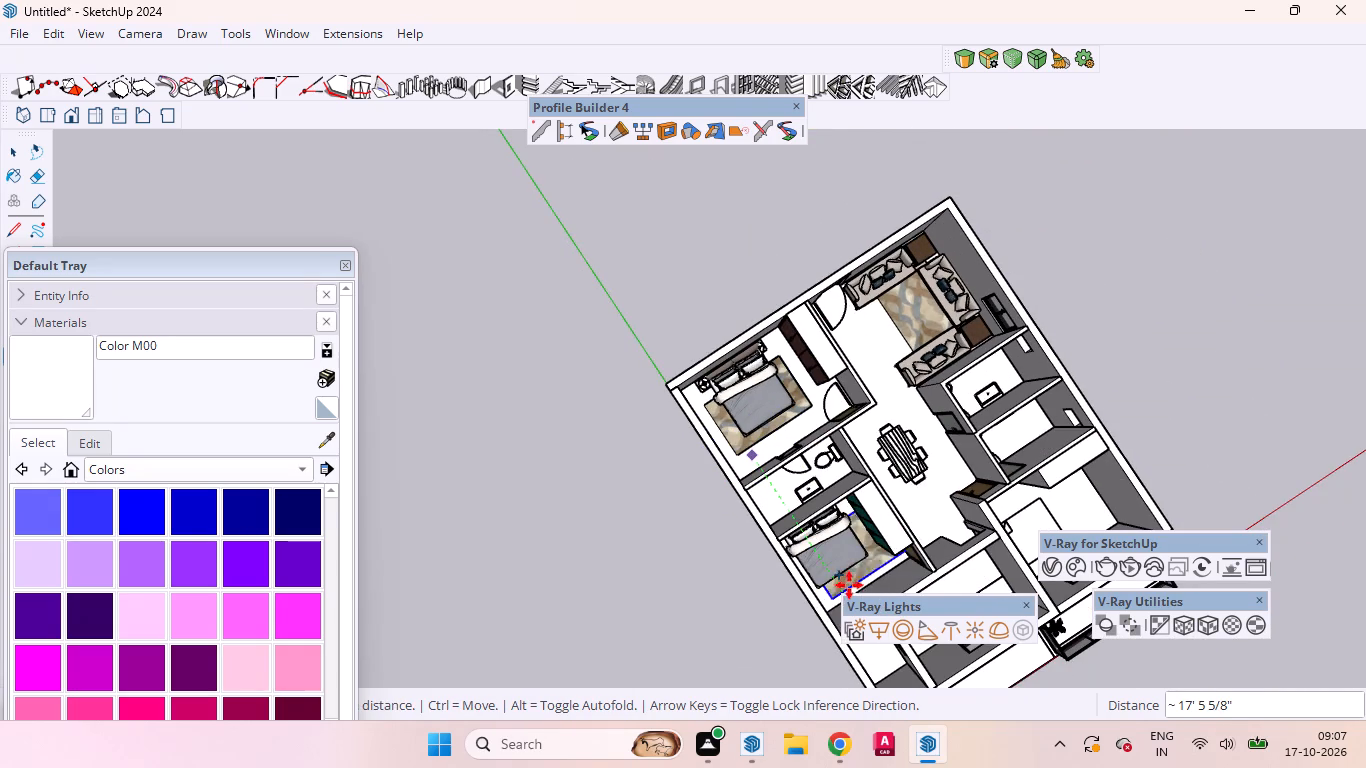
scroll(849, 585, down, 1)
scroll(842, 572, up, 3)
click(851, 589)
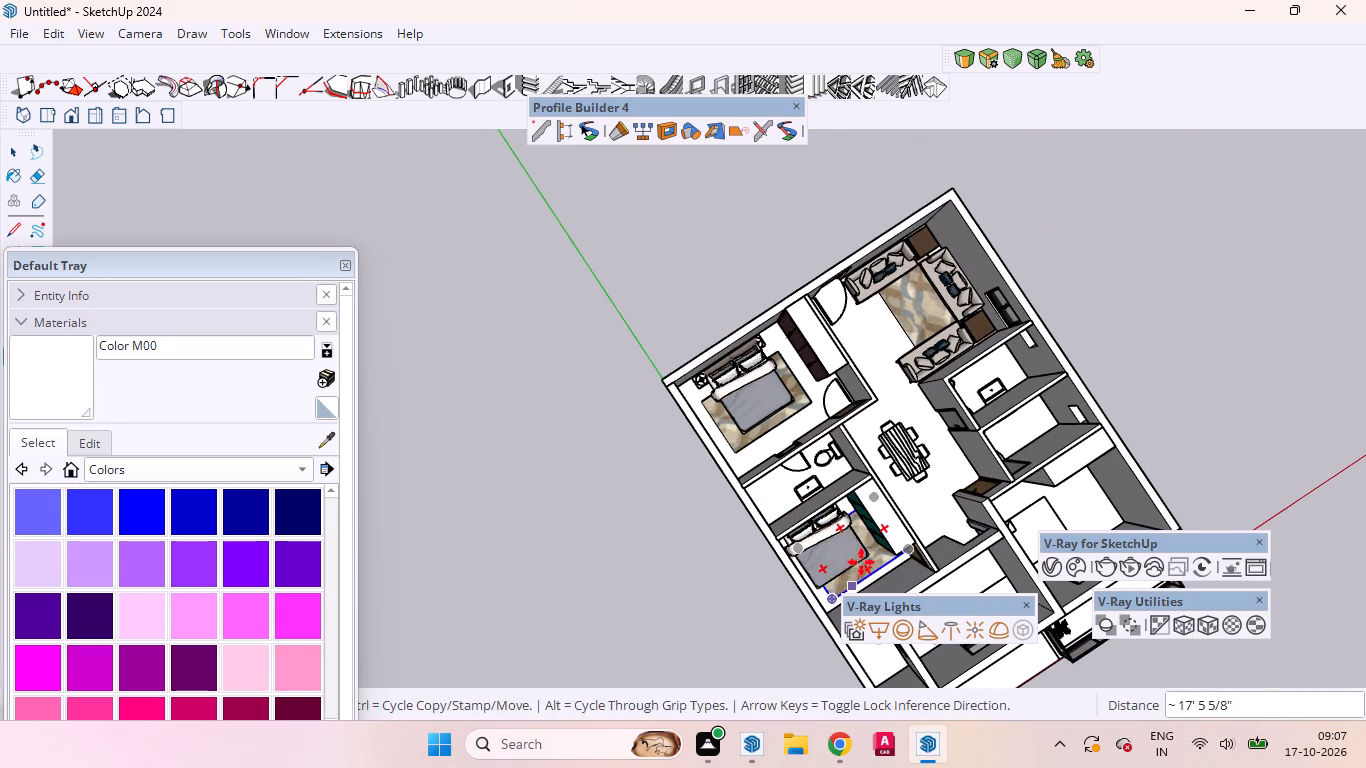
Shift the copied carpet about 1' 6 7/16" along the red axis, away from the green wardrobe.
middle_drag(860, 562, 698, 381)
scroll(682, 439, down, 5)
scroll(771, 564, up, 5)
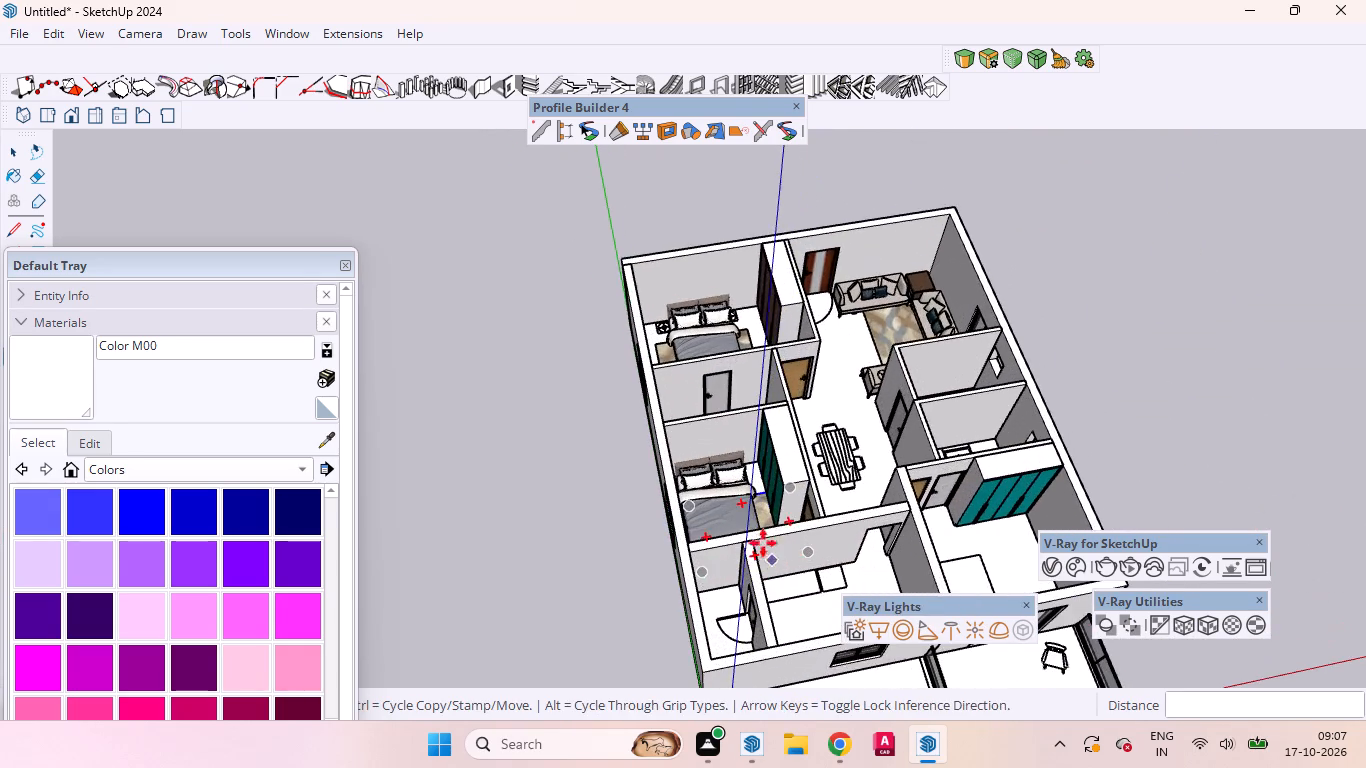
middle_drag(757, 544, 763, 701)
scroll(745, 591, up, 9)
click(734, 522)
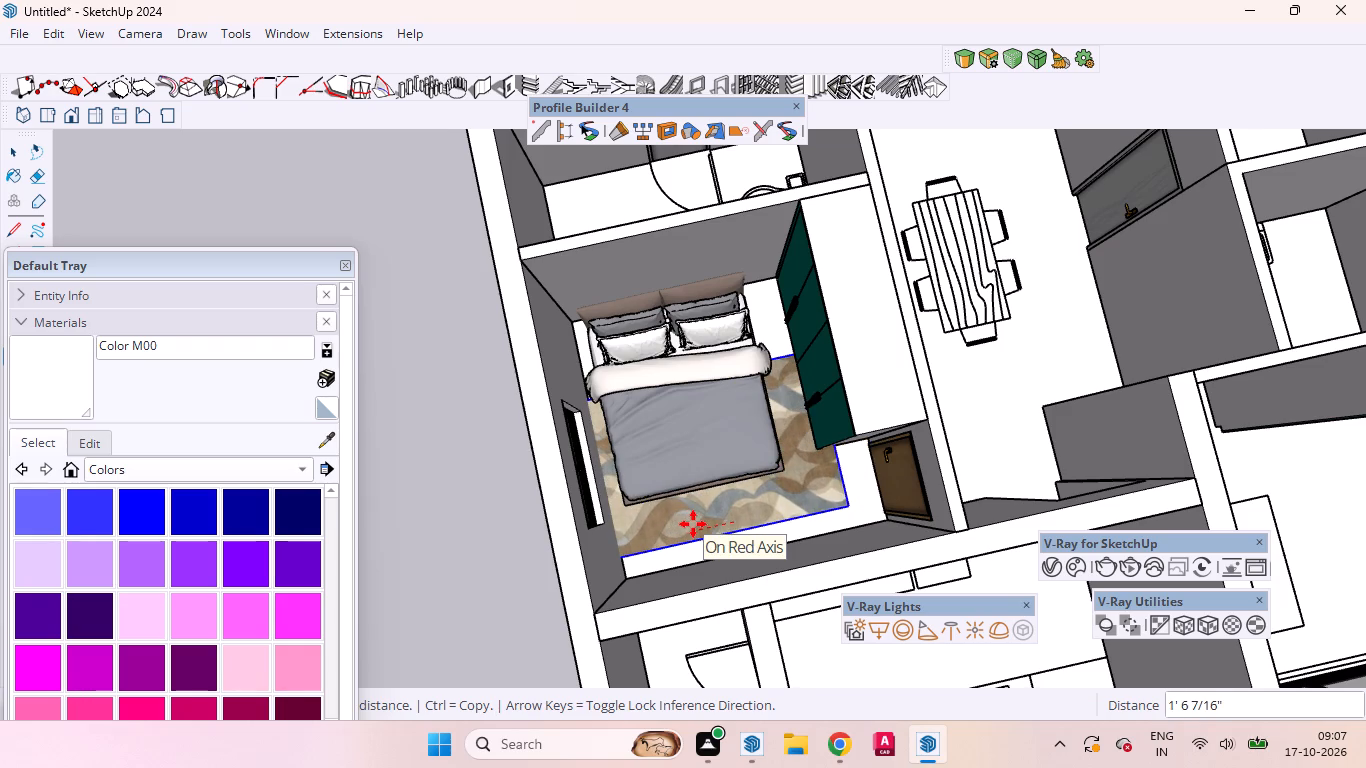
click(693, 524)
Scale the second bedroom's carpet from its corners by about 0.85 and 0.97 so it clears the wardrobe.
key(s)
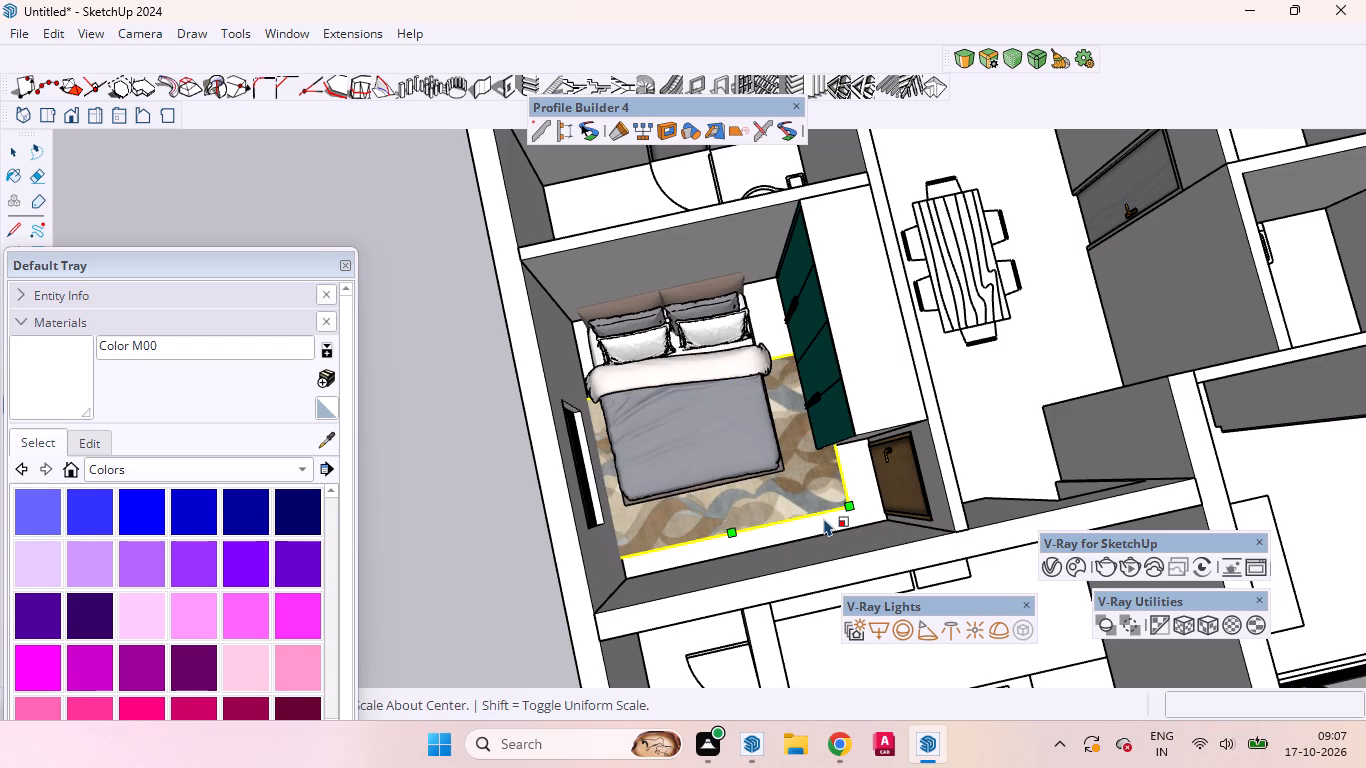
scroll(1002, 457, up, 3)
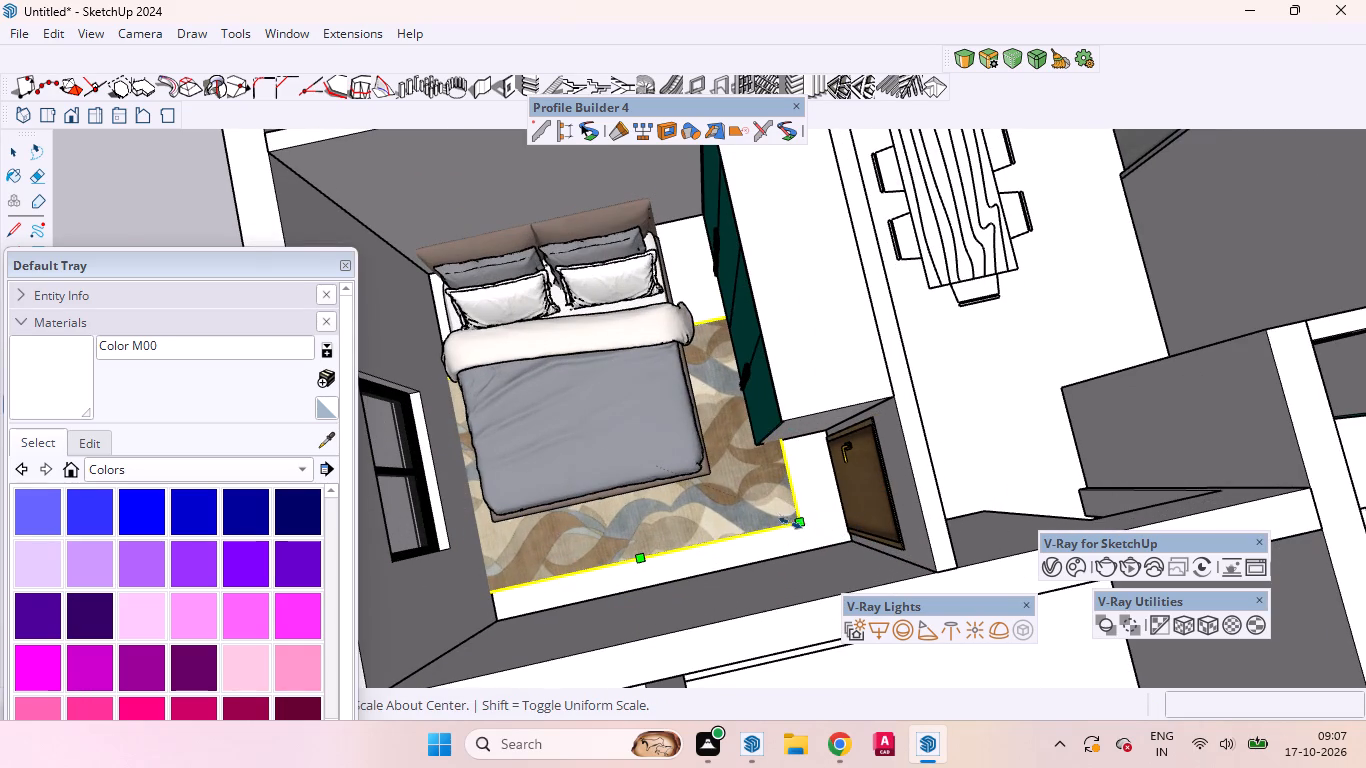
drag(793, 521, 752, 504)
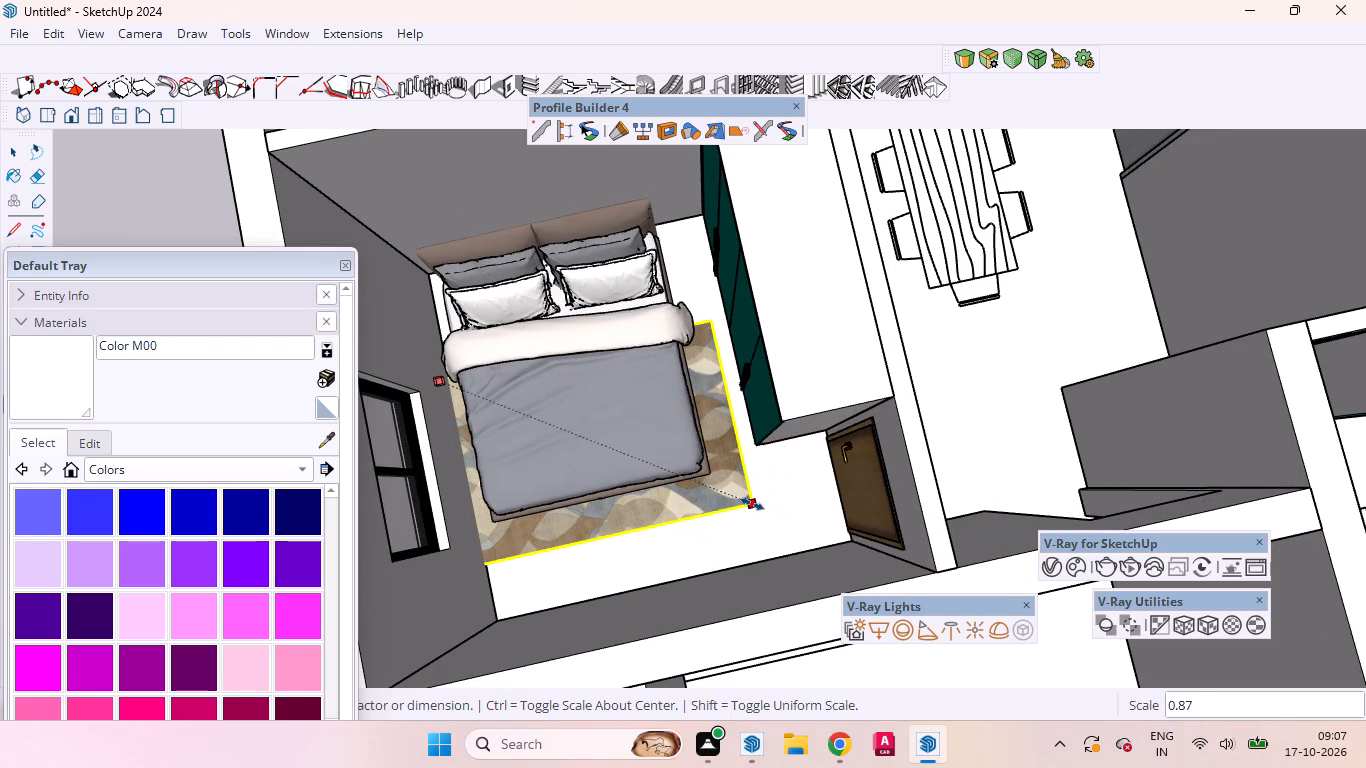
drag(752, 504, 745, 504)
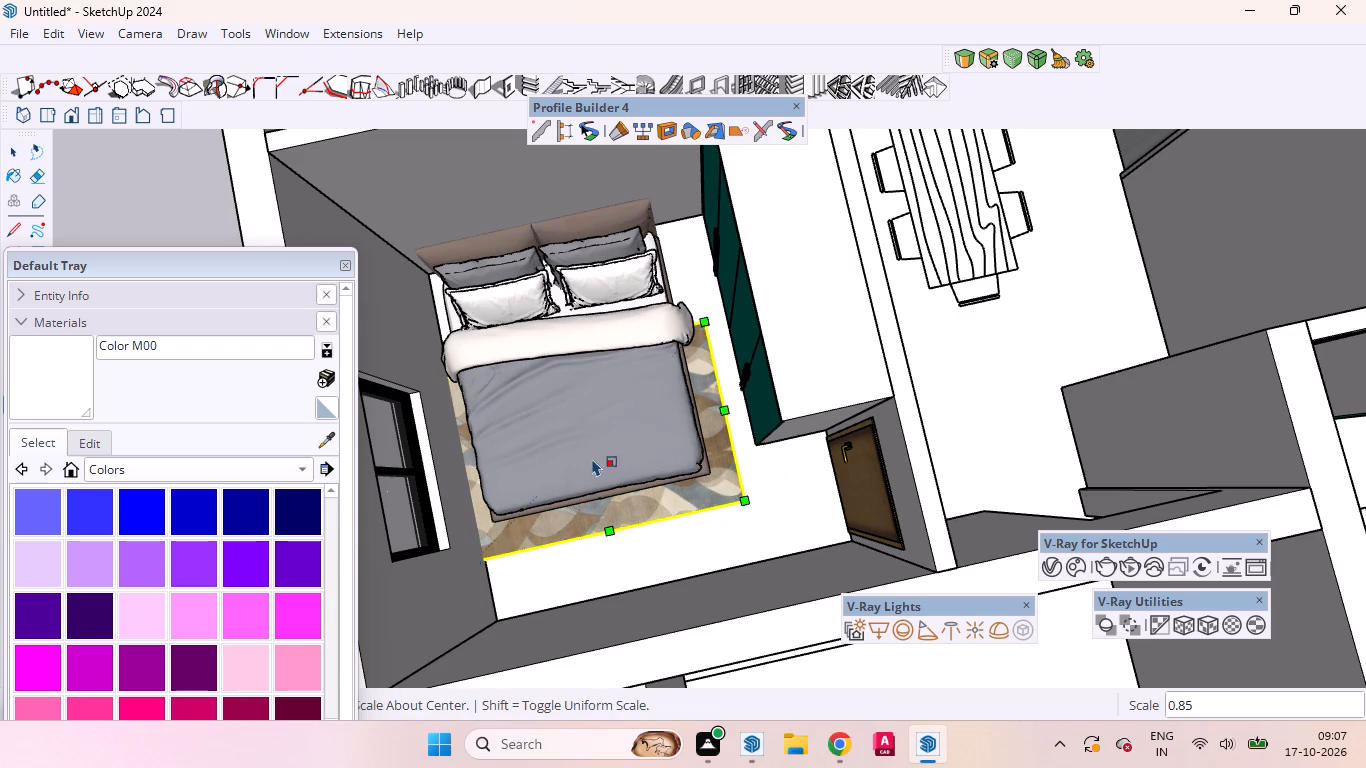
drag(480, 557, 486, 552)
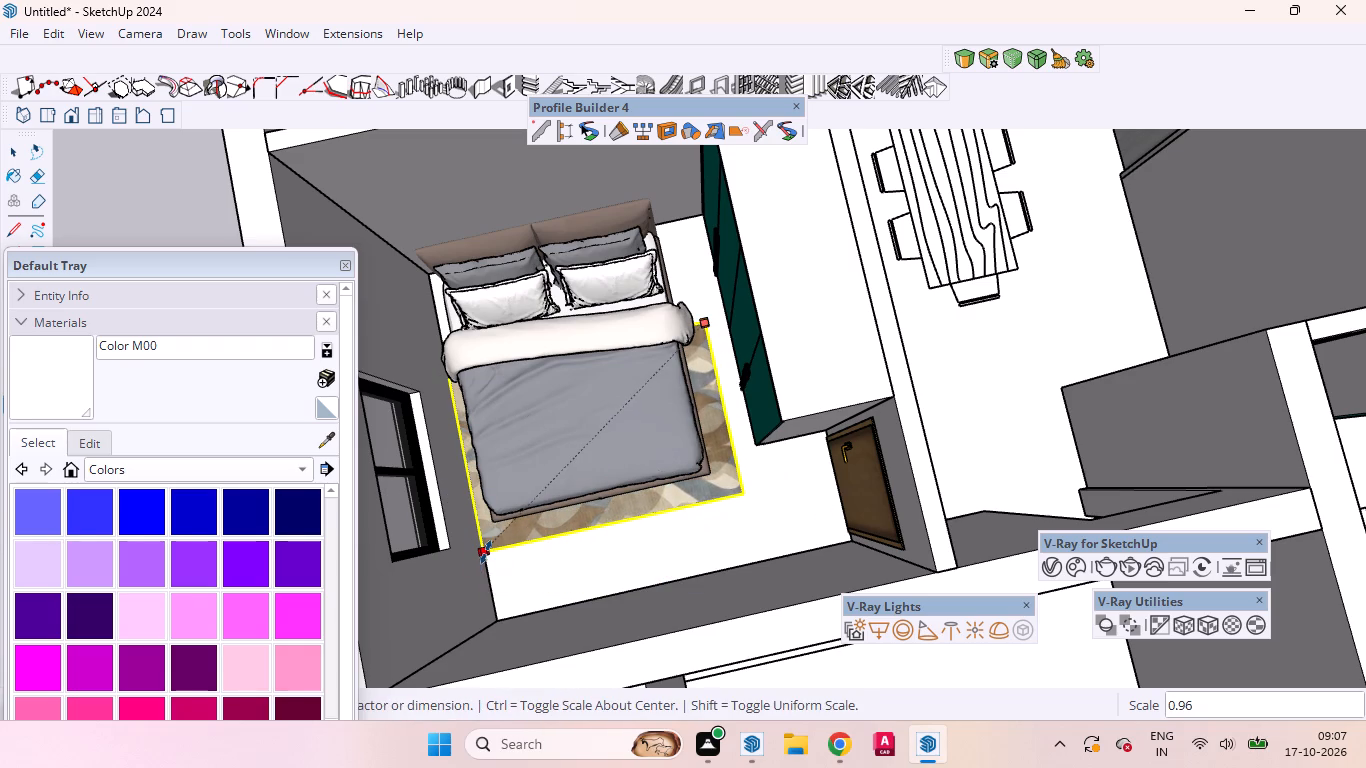
drag(486, 552, 492, 564)
scroll(599, 397, down, 14)
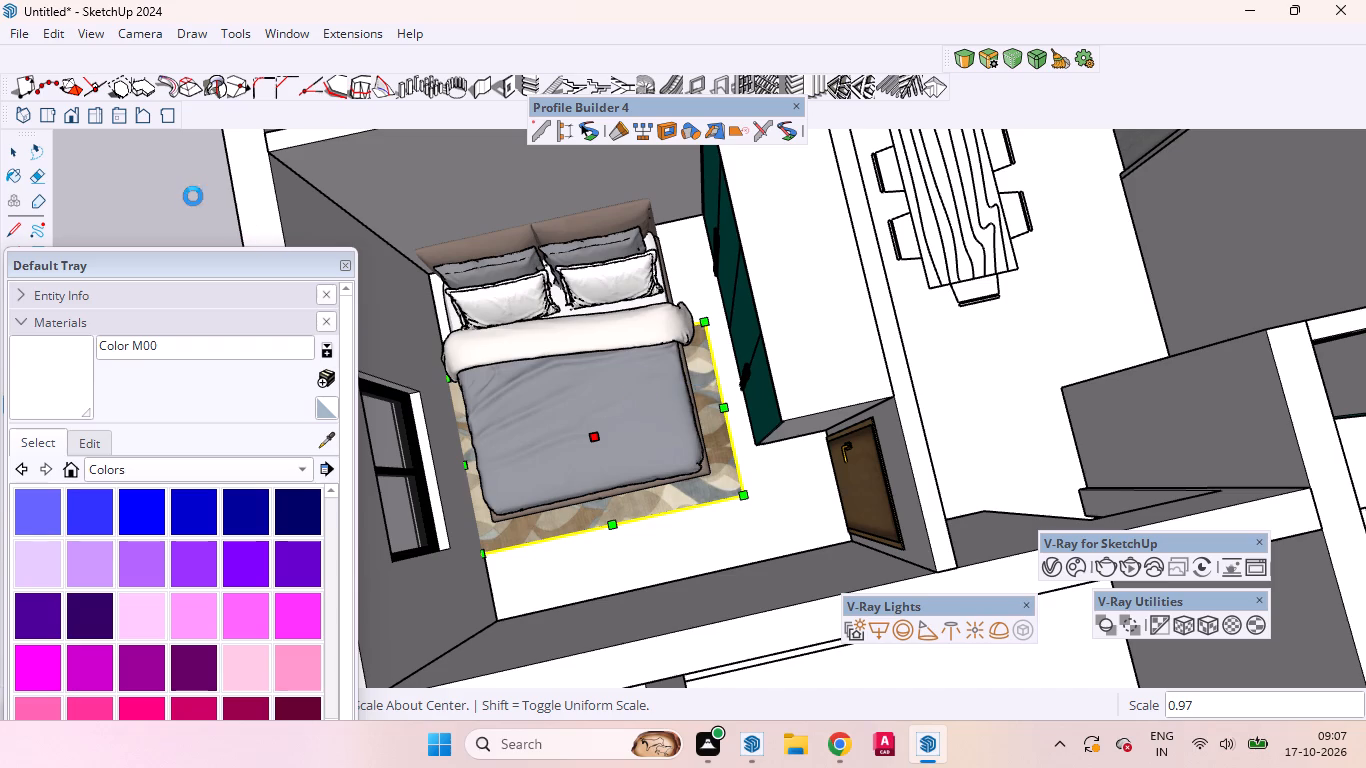
key(space)
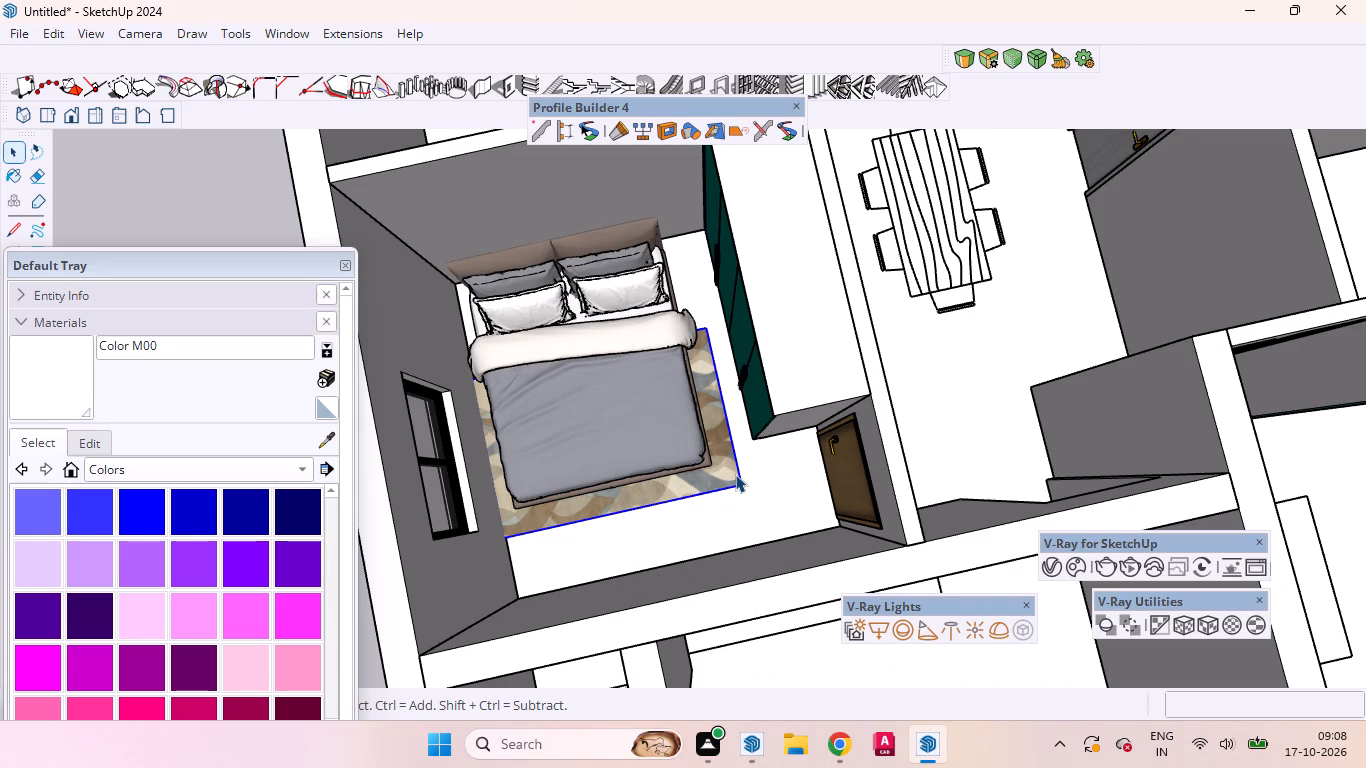
Reposition the Default Tray so the drawing tools are uncovered, and clear the carpet selection.
drag(226, 263, 625, 311)
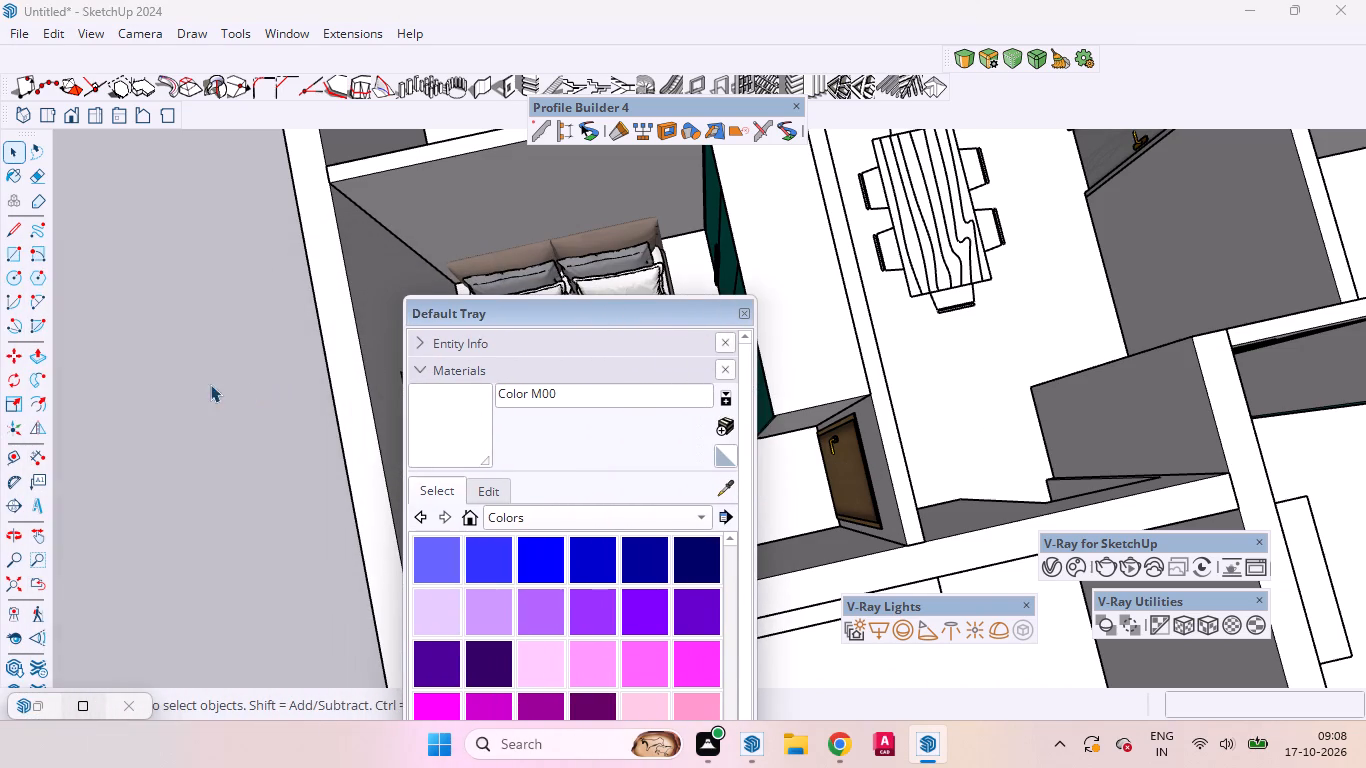
scroll(318, 347, down, 15)
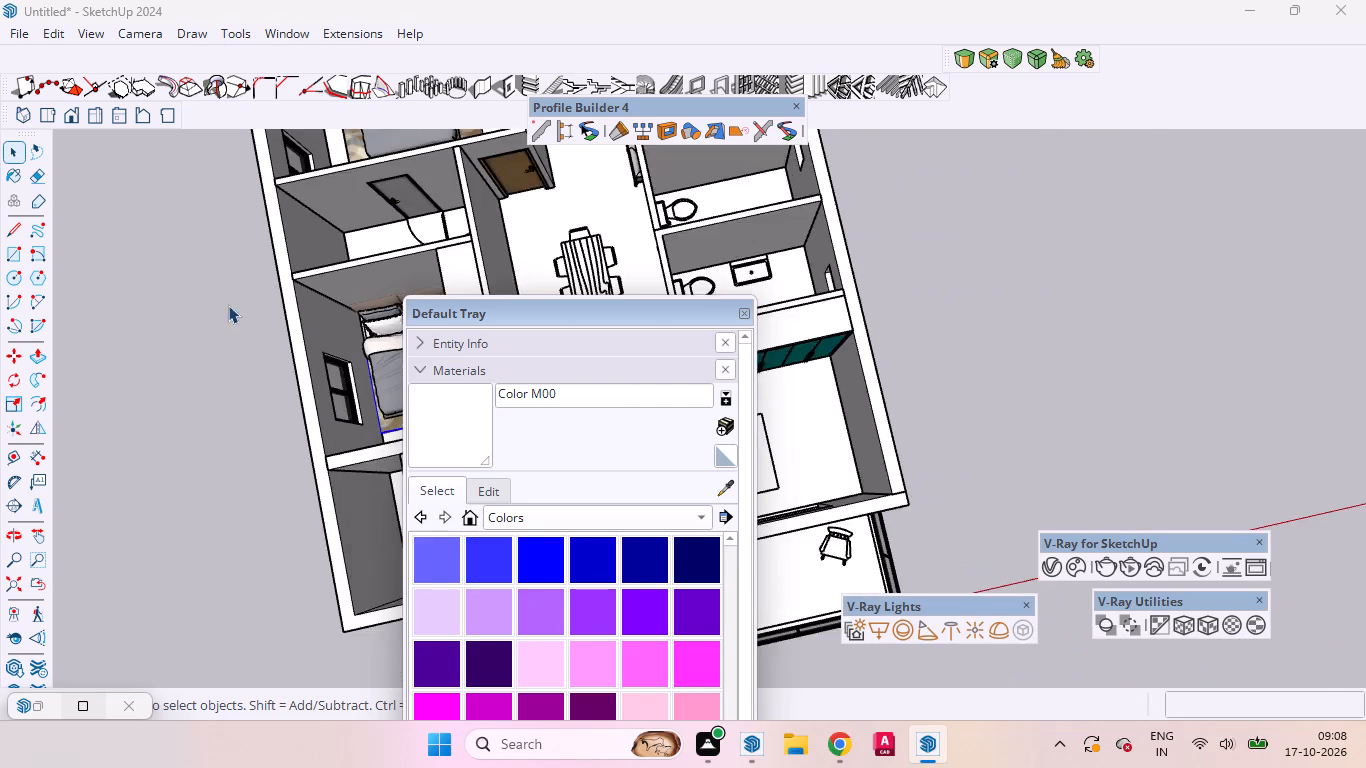
scroll(228, 305, down, 2)
scroll(936, 260, down, 5)
click(146, 300)
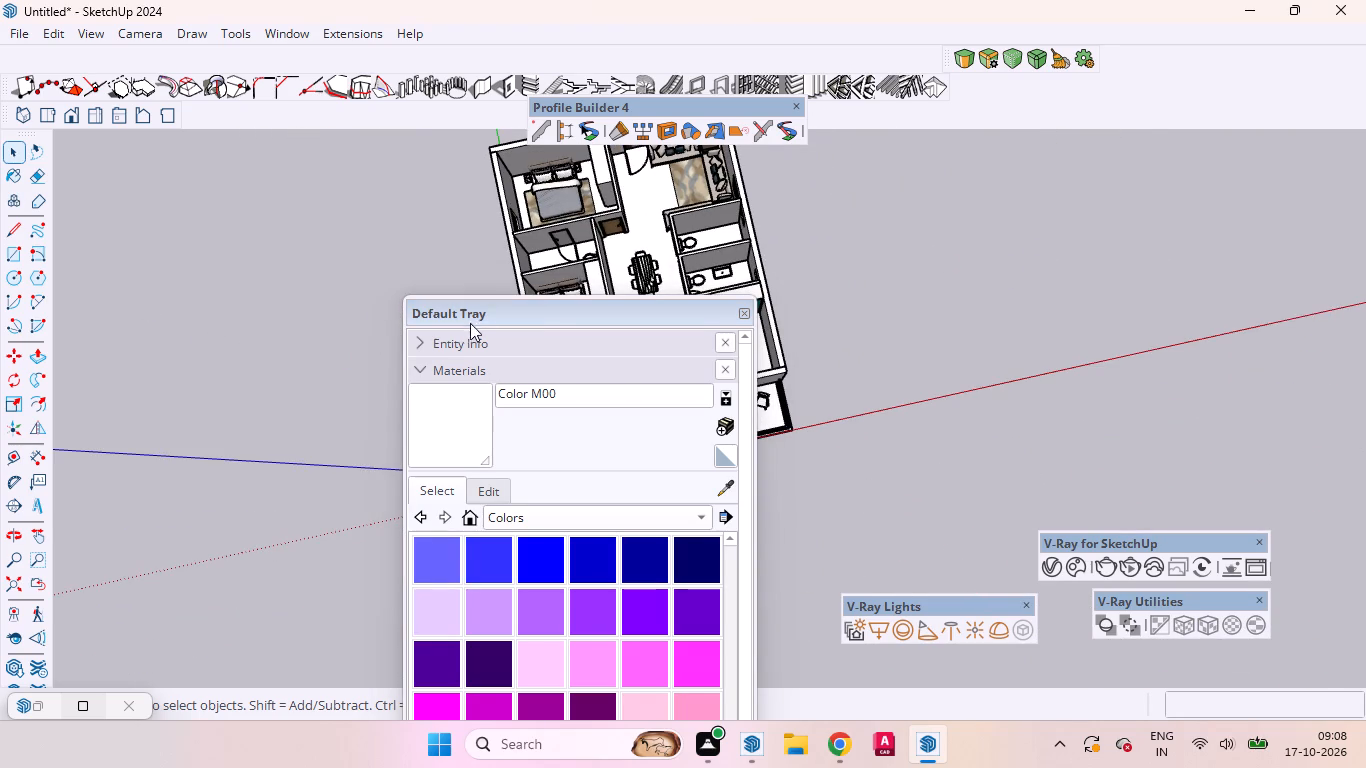
drag(543, 314, 242, 264)
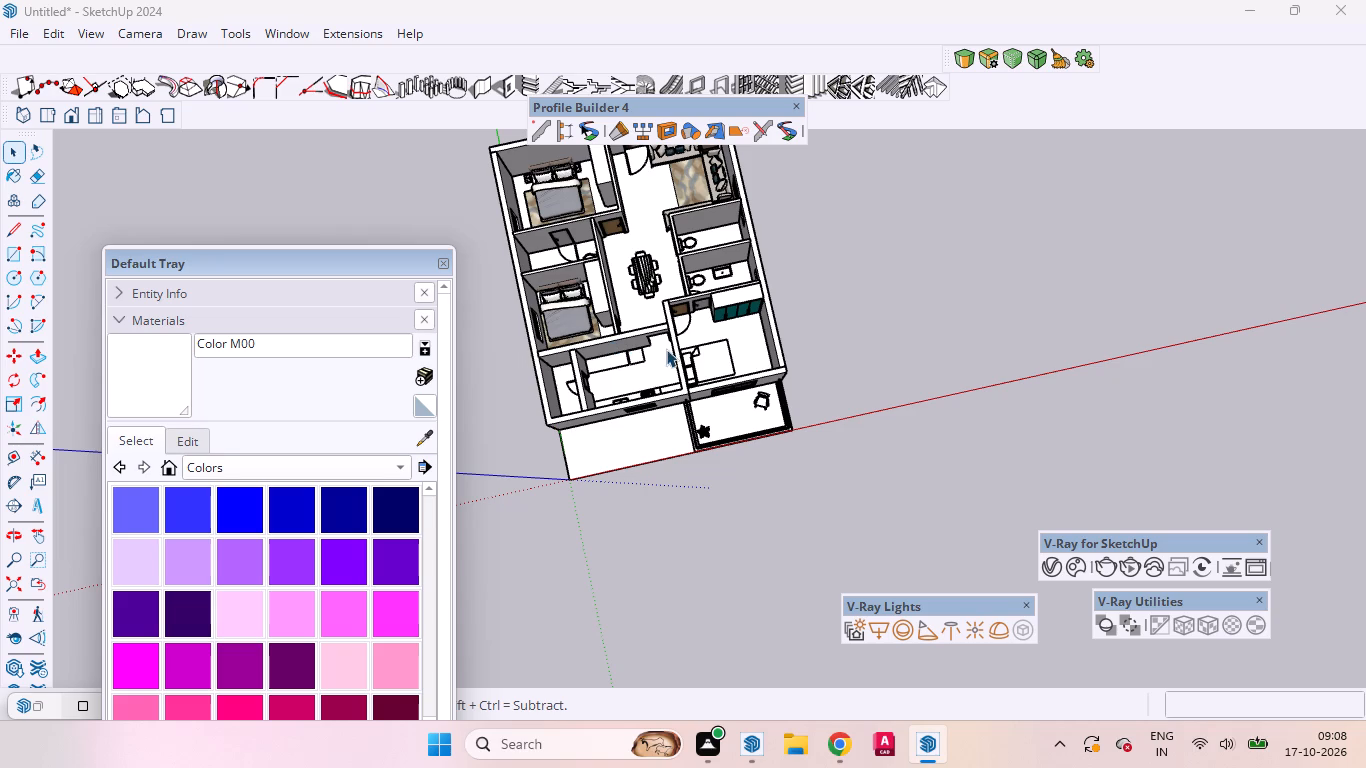
Inspect the furnished apartment from several angles, covering the balcony, kitchen, bathrooms, living room and the bedroom with the teal wardrobe.
scroll(639, 397, down, 4)
scroll(720, 427, up, 2)
scroll(728, 432, down, 1)
scroll(609, 304, up, 1)
scroll(609, 304, down, 2)
scroll(609, 304, up, 10)
middle_drag(700, 415, 658, 305)
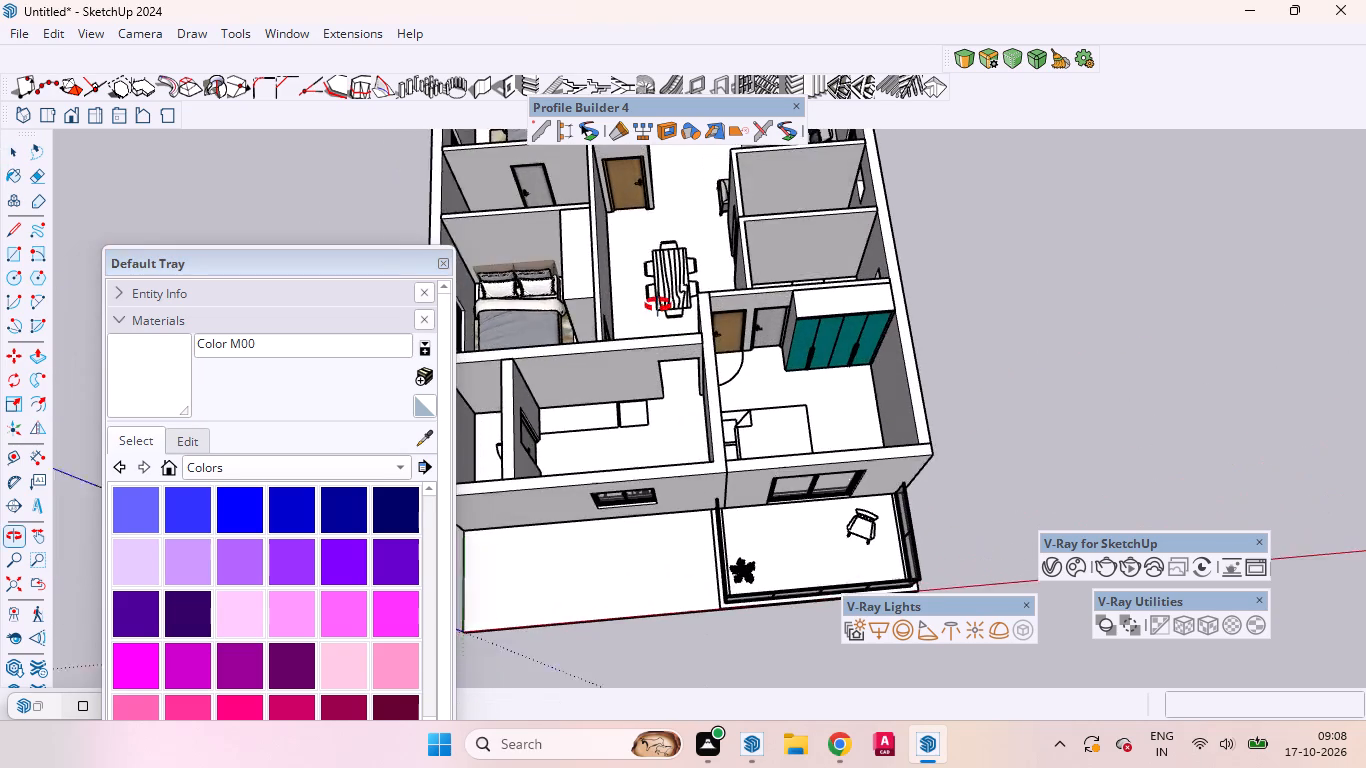
middle_drag(658, 305, 659, 303)
scroll(825, 378, down, 4)
scroll(861, 405, up, 1)
middle_drag(861, 405, 778, 270)
scroll(756, 481, up, 4)
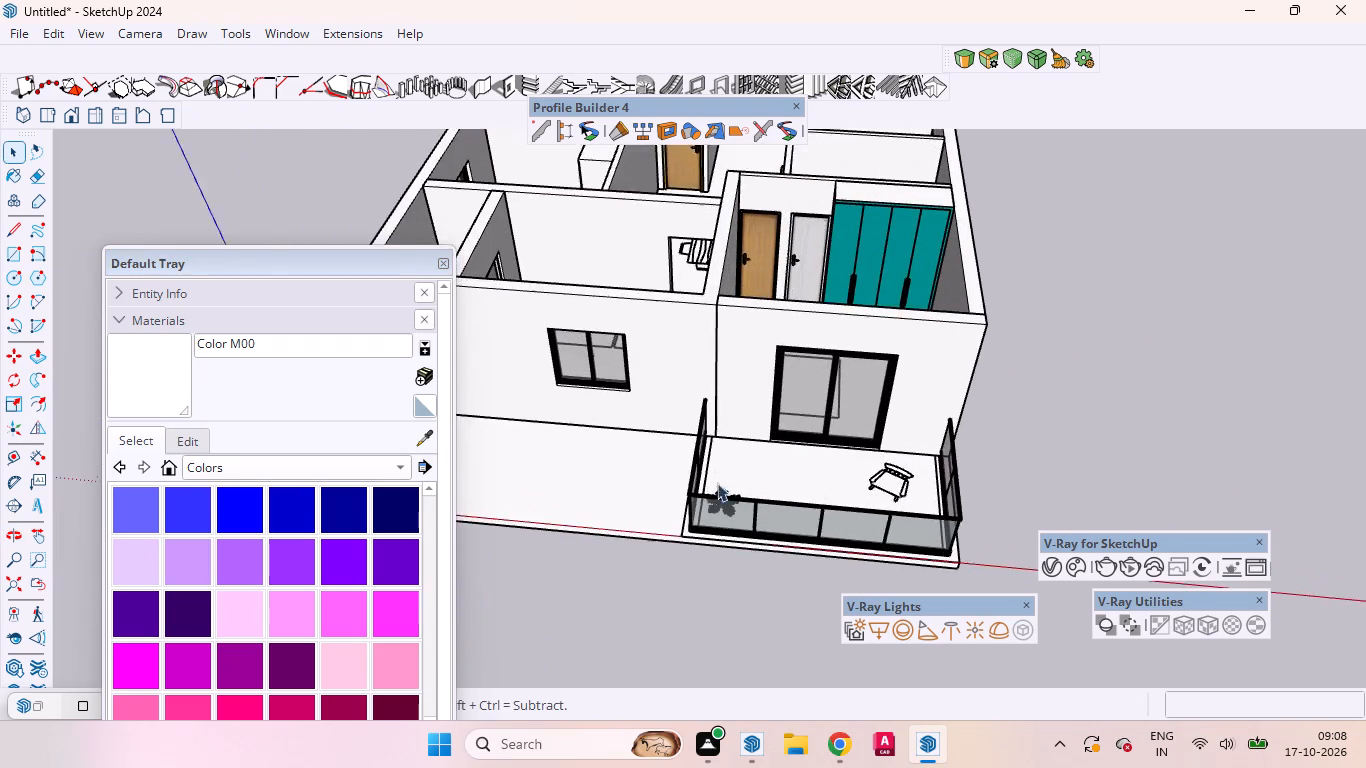
scroll(717, 483, up, 3)
scroll(709, 486, down, 7)
scroll(709, 486, up, 1)
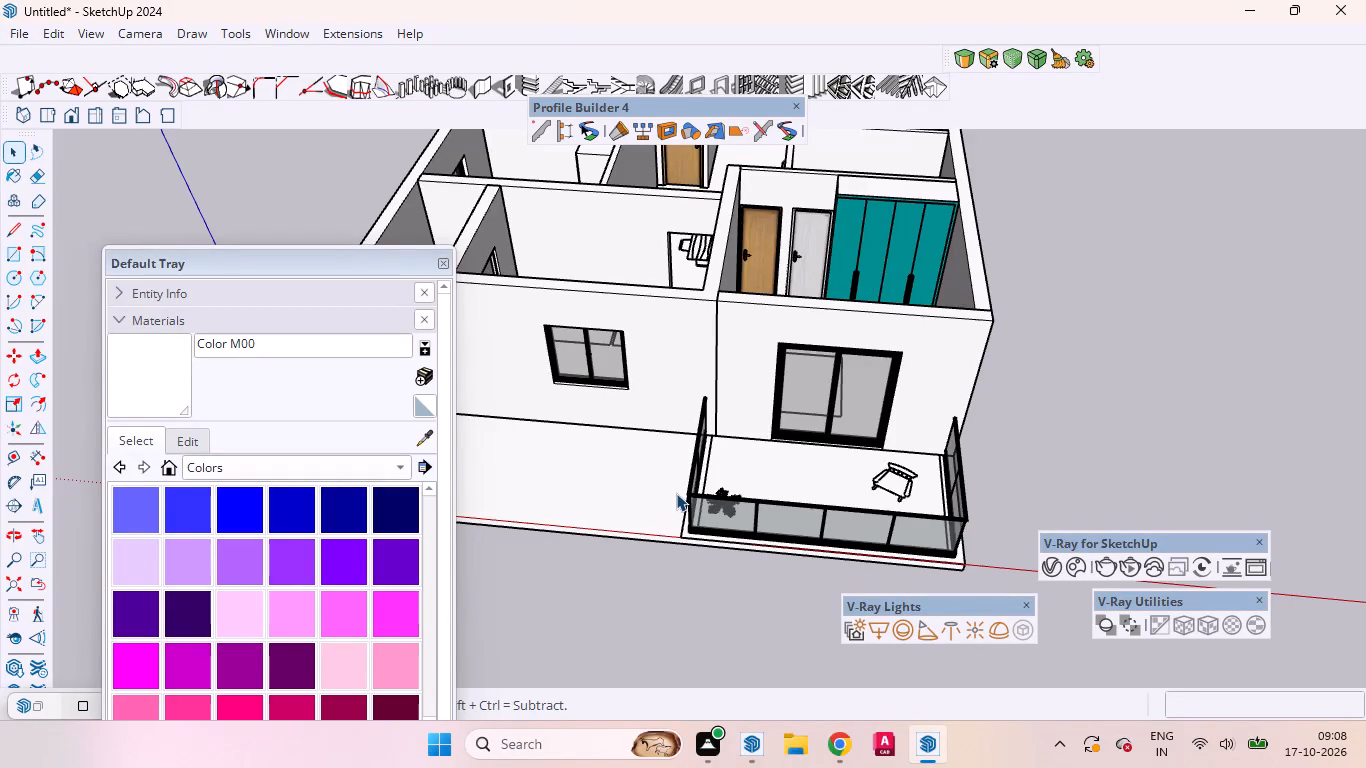
scroll(673, 476, down, 5)
scroll(496, 449, up, 1)
middle_drag(587, 429, 780, 369)
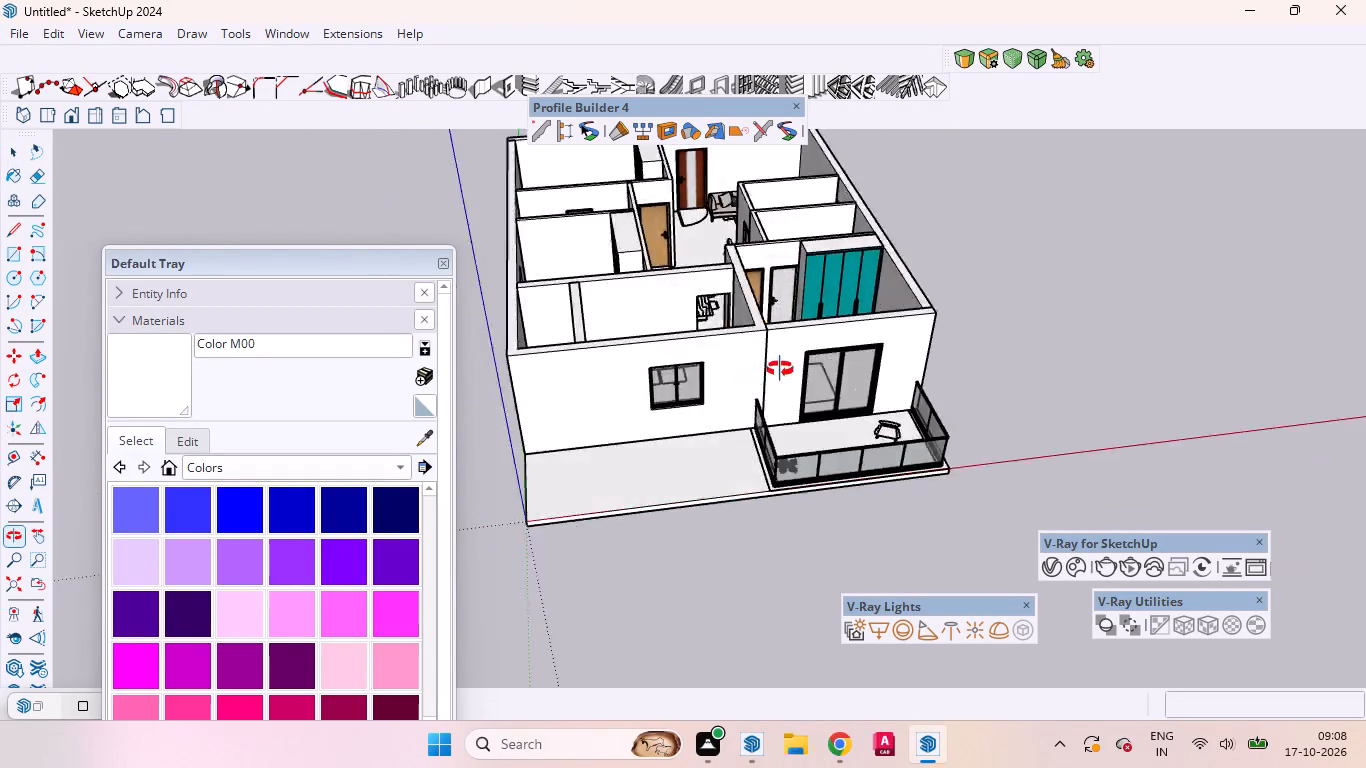
middle_drag(780, 369, 1232, 301)
scroll(1016, 359, down, 4)
scroll(750, 340, up, 7)
middle_drag(683, 322, 1254, 440)
scroll(626, 405, down, 1)
scroll(626, 406, up, 4)
middle_drag(640, 408, 931, 383)
scroll(936, 380, up, 1)
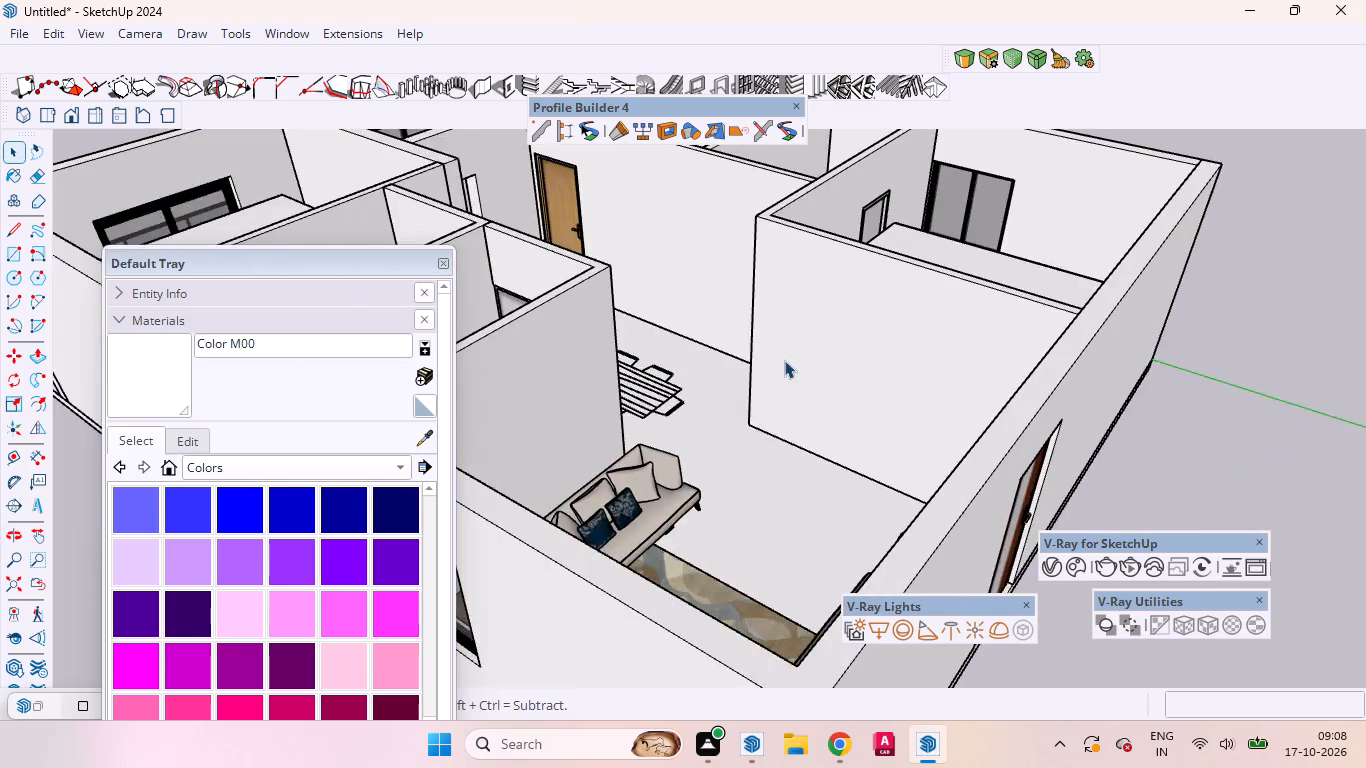
scroll(795, 348, down, 4)
scroll(831, 322, up, 1)
scroll(833, 320, down, 1)
scroll(852, 328, up, 1)
scroll(852, 328, down, 2)
middle_drag(864, 328, 1150, 290)
scroll(862, 322, up, 4)
middle_drag(789, 297, 965, 458)
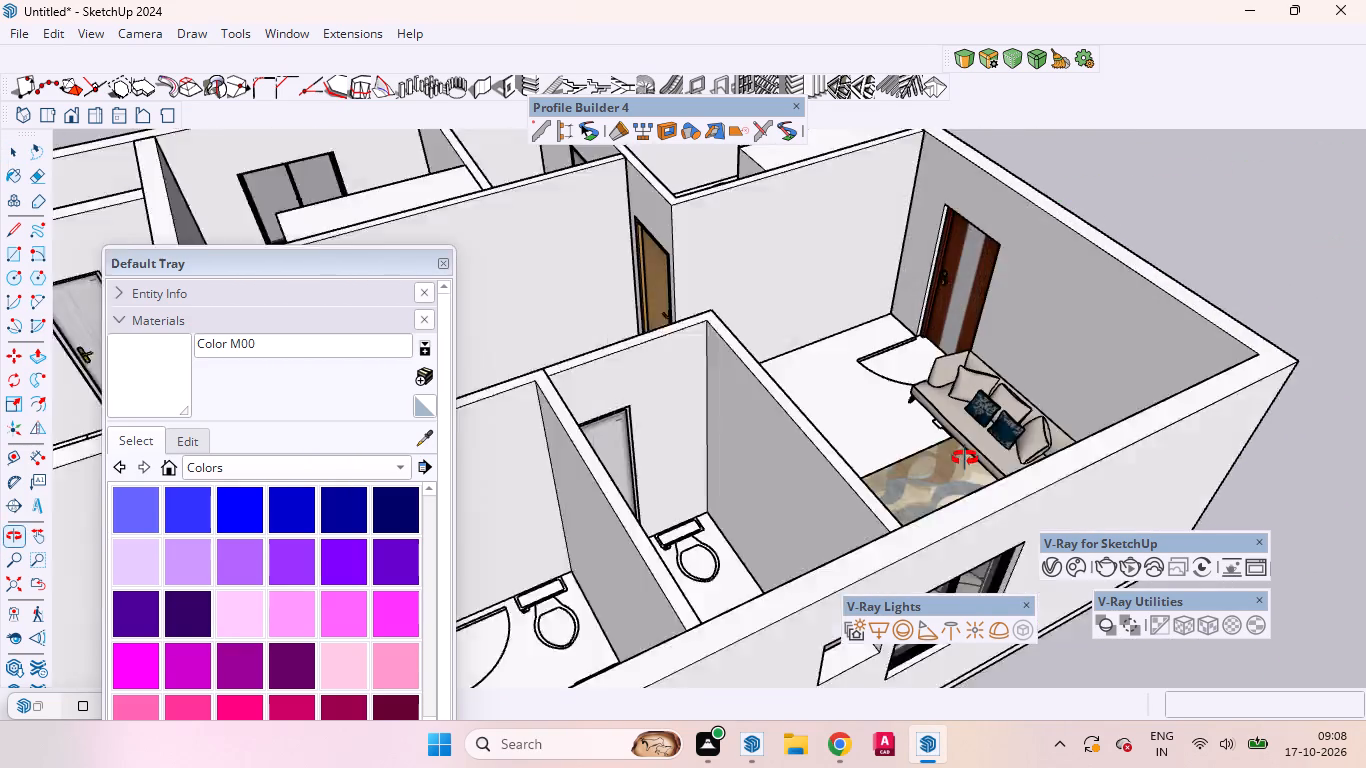
middle_drag(965, 458, 982, 479)
scroll(971, 466, up, 1)
scroll(834, 345, down, 13)
scroll(915, 367, up, 1)
middle_drag(919, 367, 1116, 384)
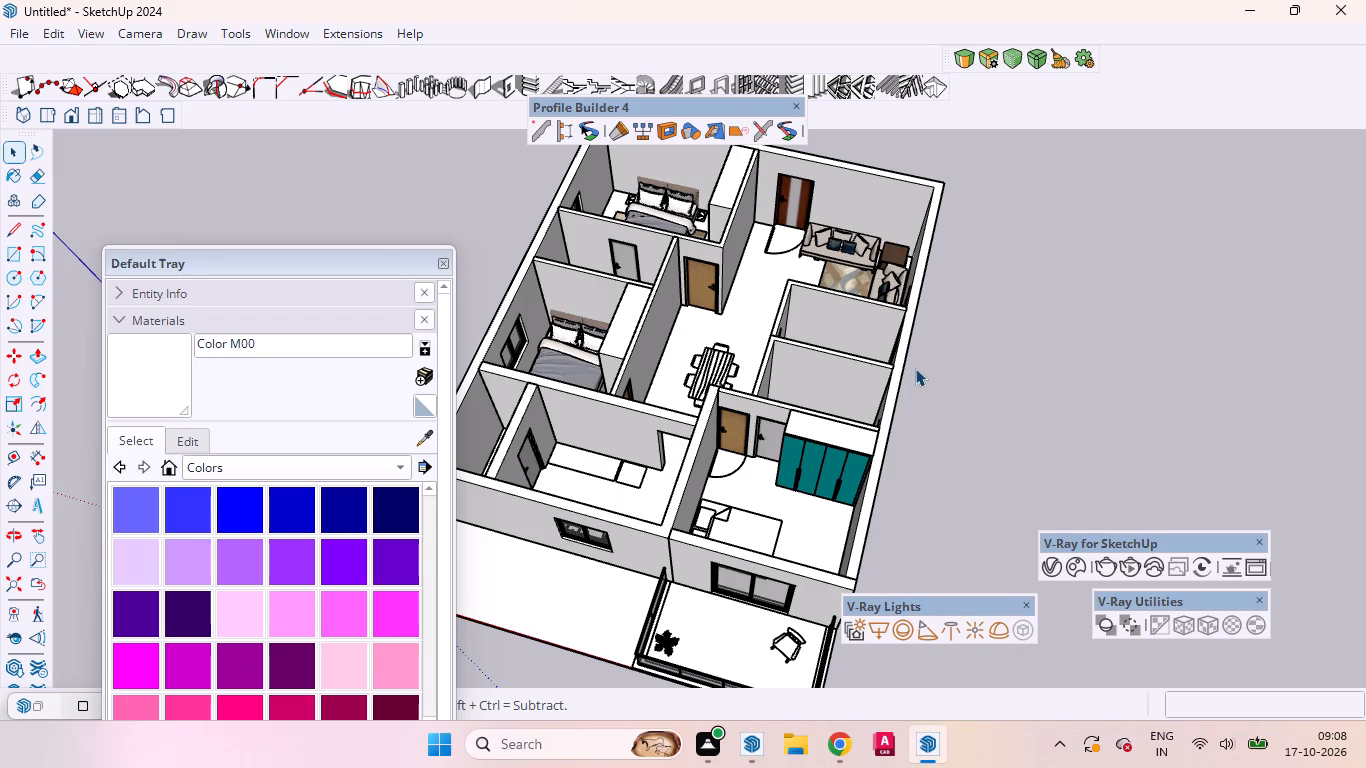
scroll(835, 375, down, 4)
scroll(808, 451, up, 6)
scroll(812, 458, down, 2)
scroll(812, 458, up, 2)
scroll(812, 458, down, 1)
scroll(793, 432, up, 5)
middle_drag(810, 412, 1179, 284)
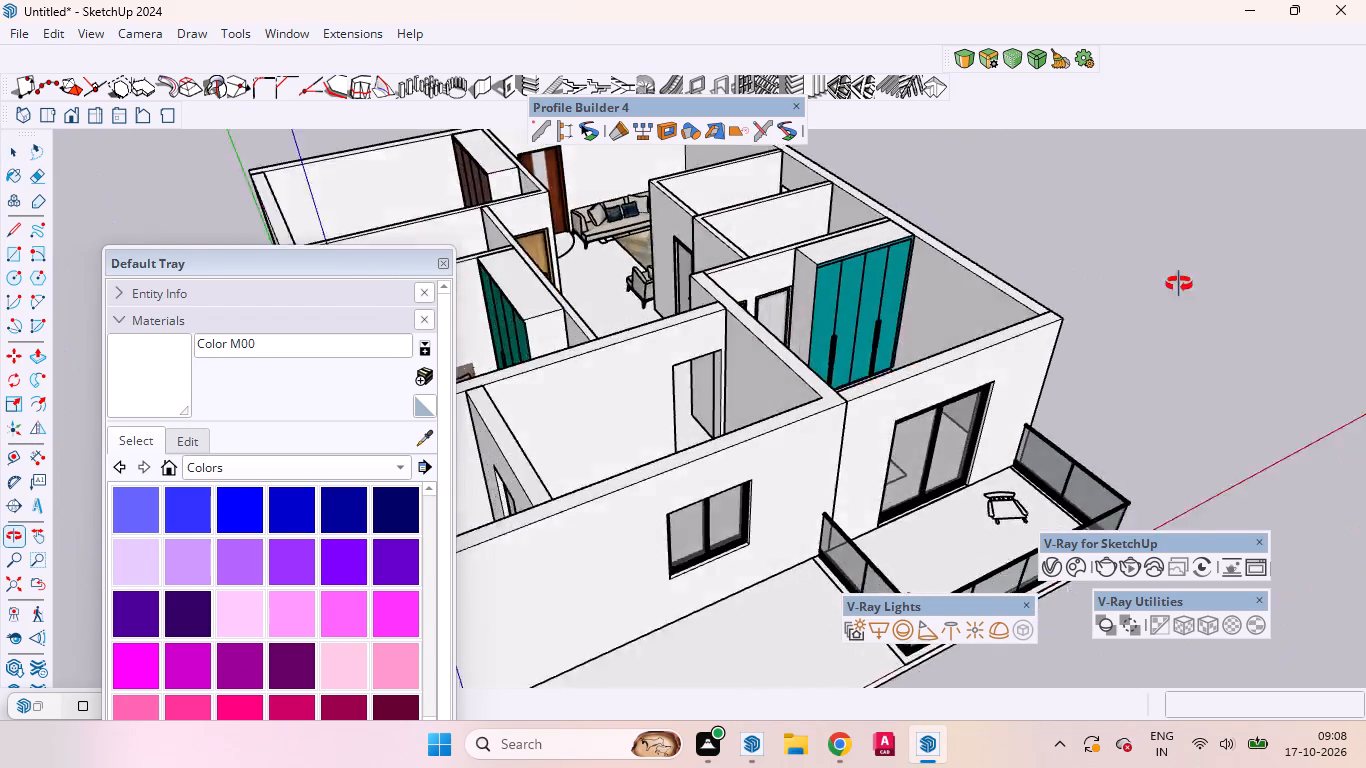
middle_drag(1179, 284, 1214, 290)
scroll(866, 303, up, 7)
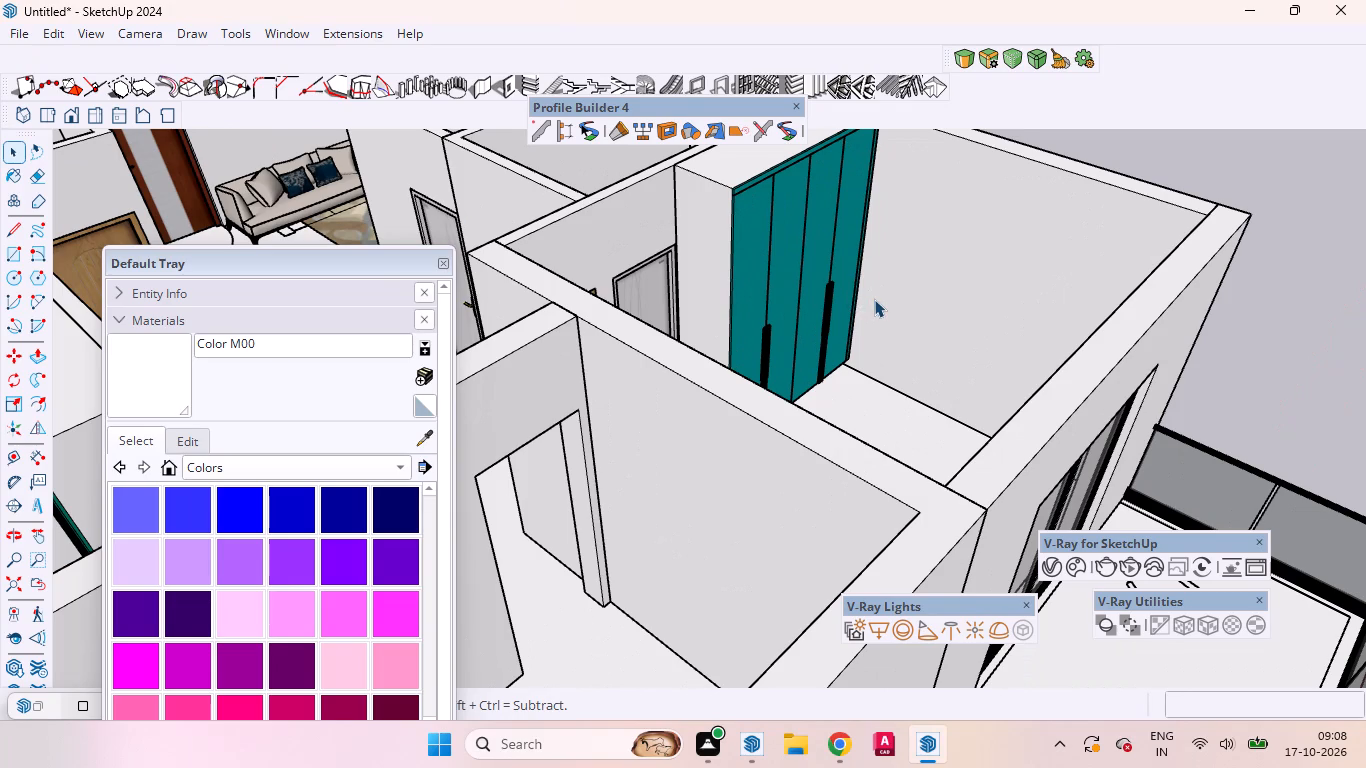